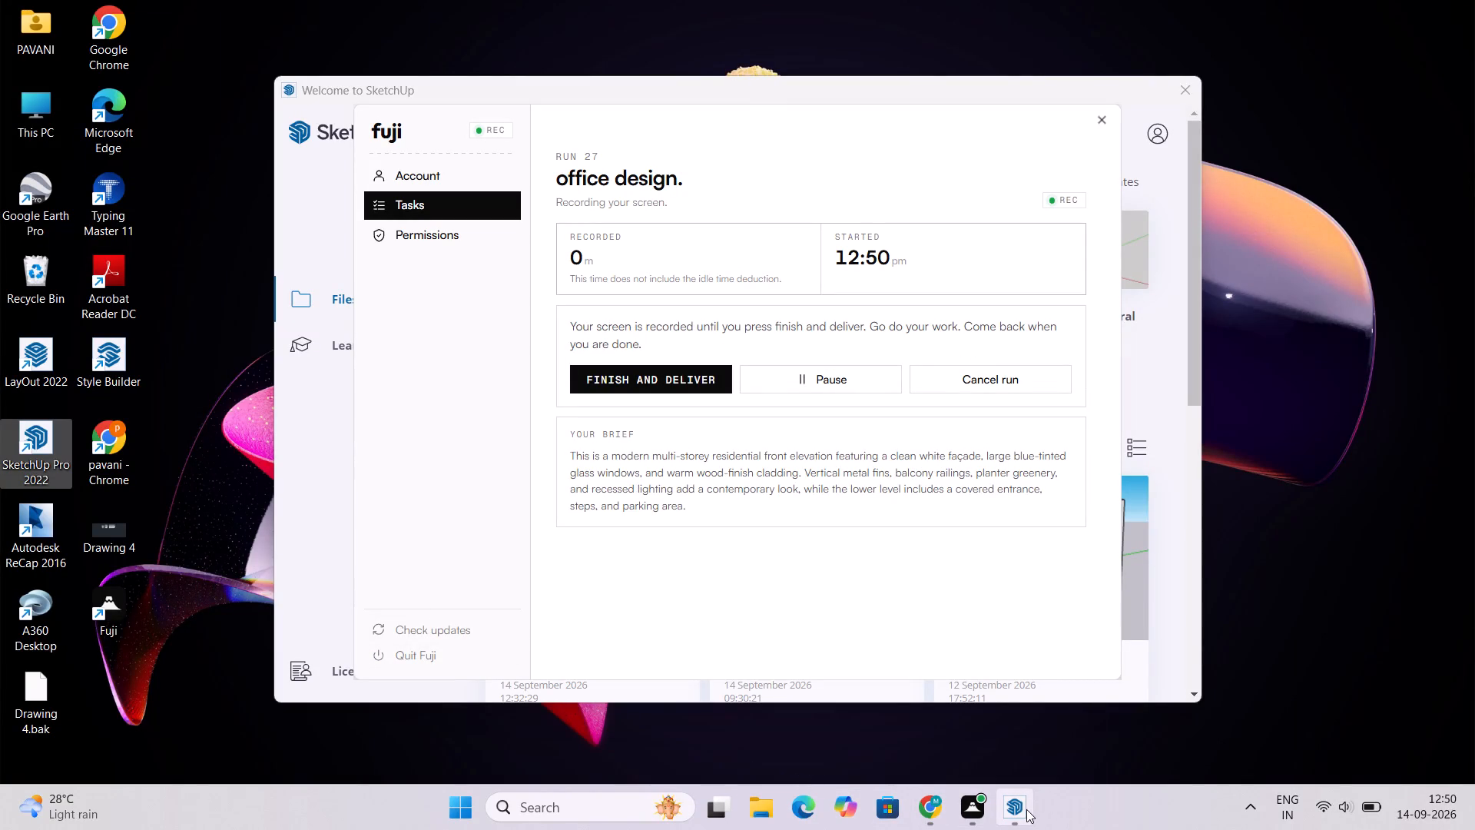
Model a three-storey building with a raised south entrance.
Switch to the SketchUp welcome window and look through the recent model files.
{"action": "left_click", "coordinate": [1004, 717]}
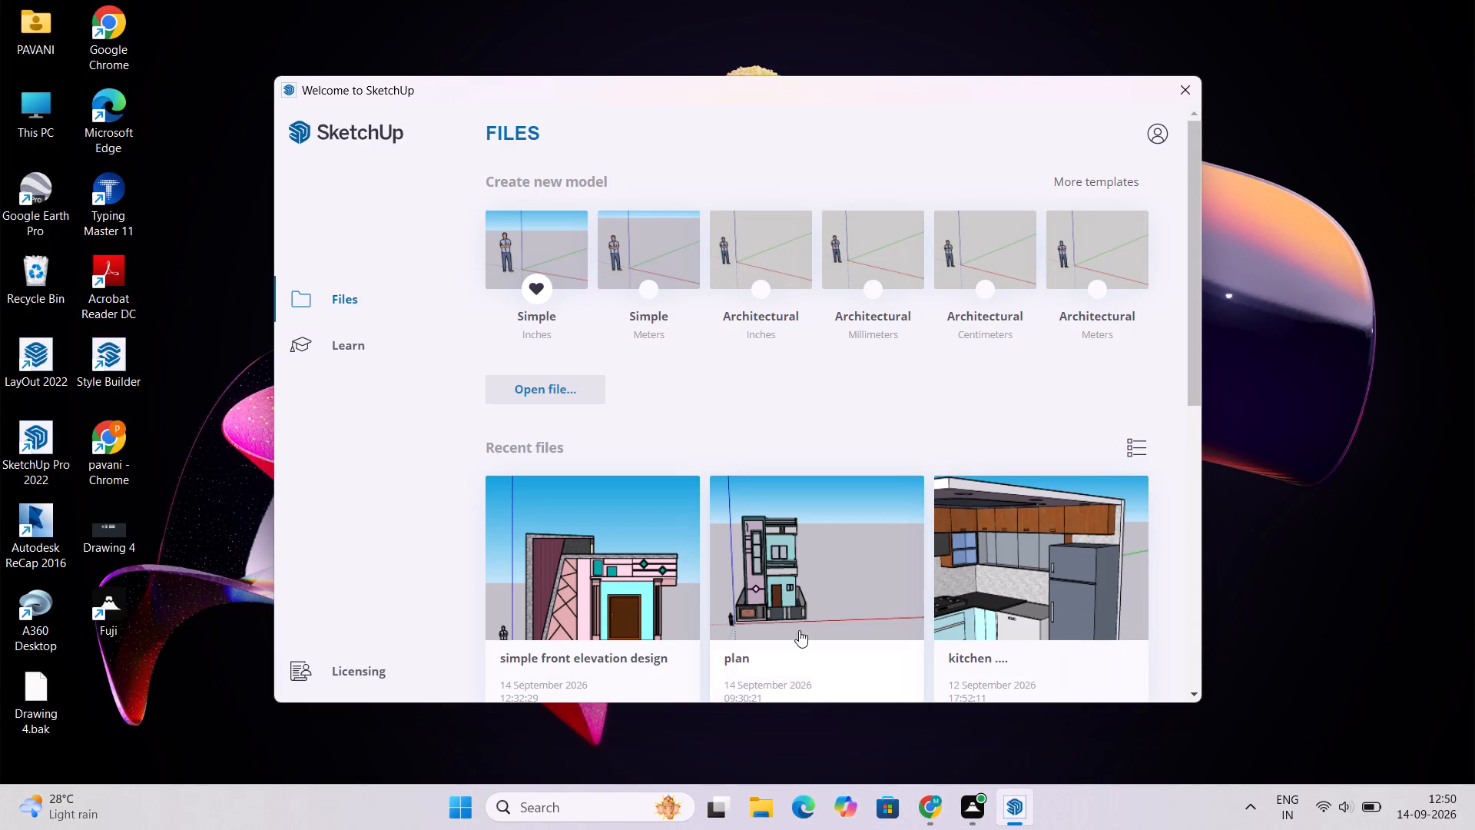
{"action": "scroll", "coordinate": [774, 582], "scroll_direction": "down", "scroll_amount": 4}
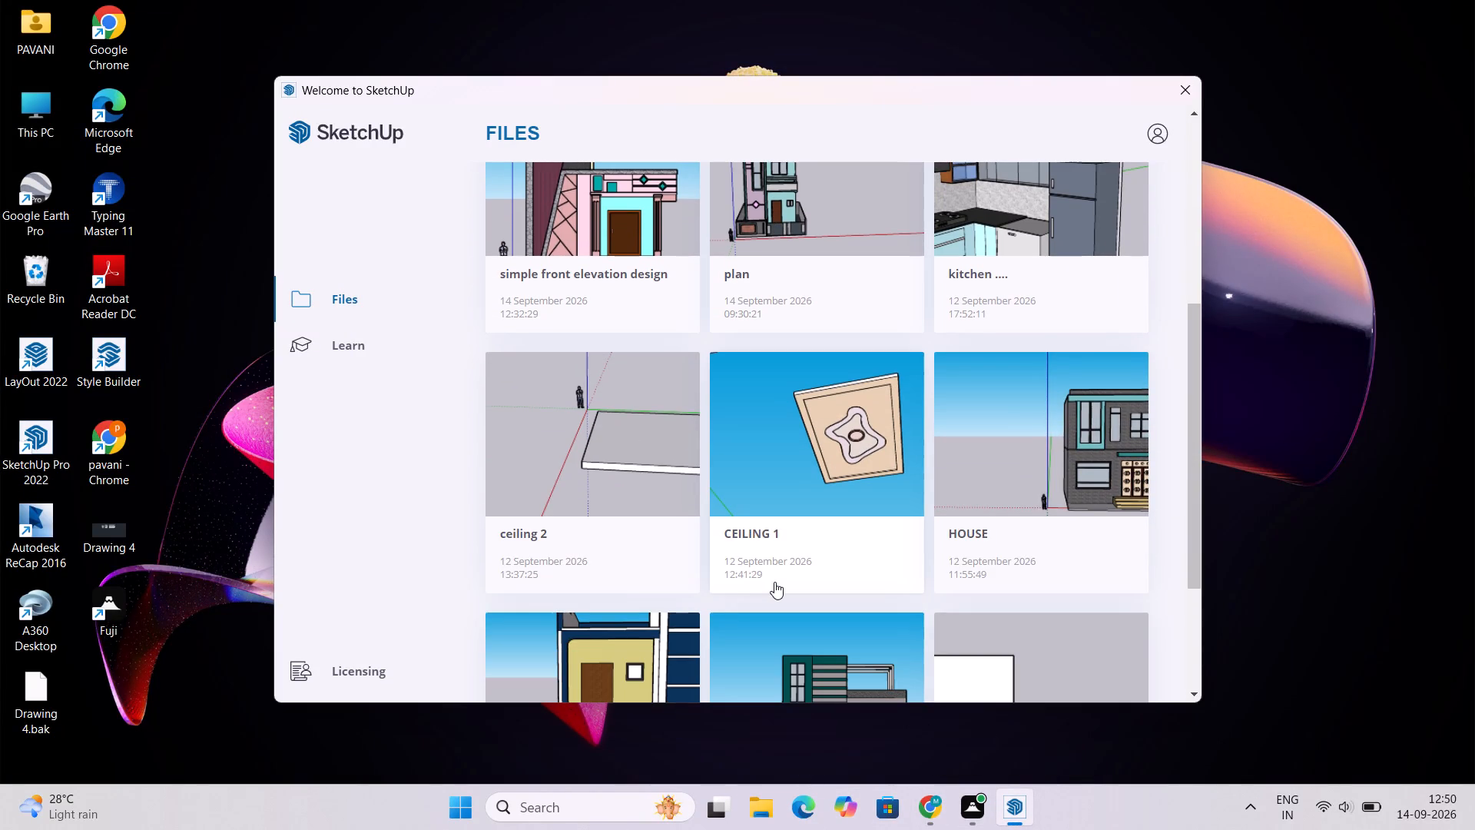
{"action": "scroll", "coordinate": [774, 582], "scroll_direction": "up", "scroll_amount": 4}
{"action": "scroll", "coordinate": [774, 582], "scroll_direction": "down", "scroll_amount": 3}
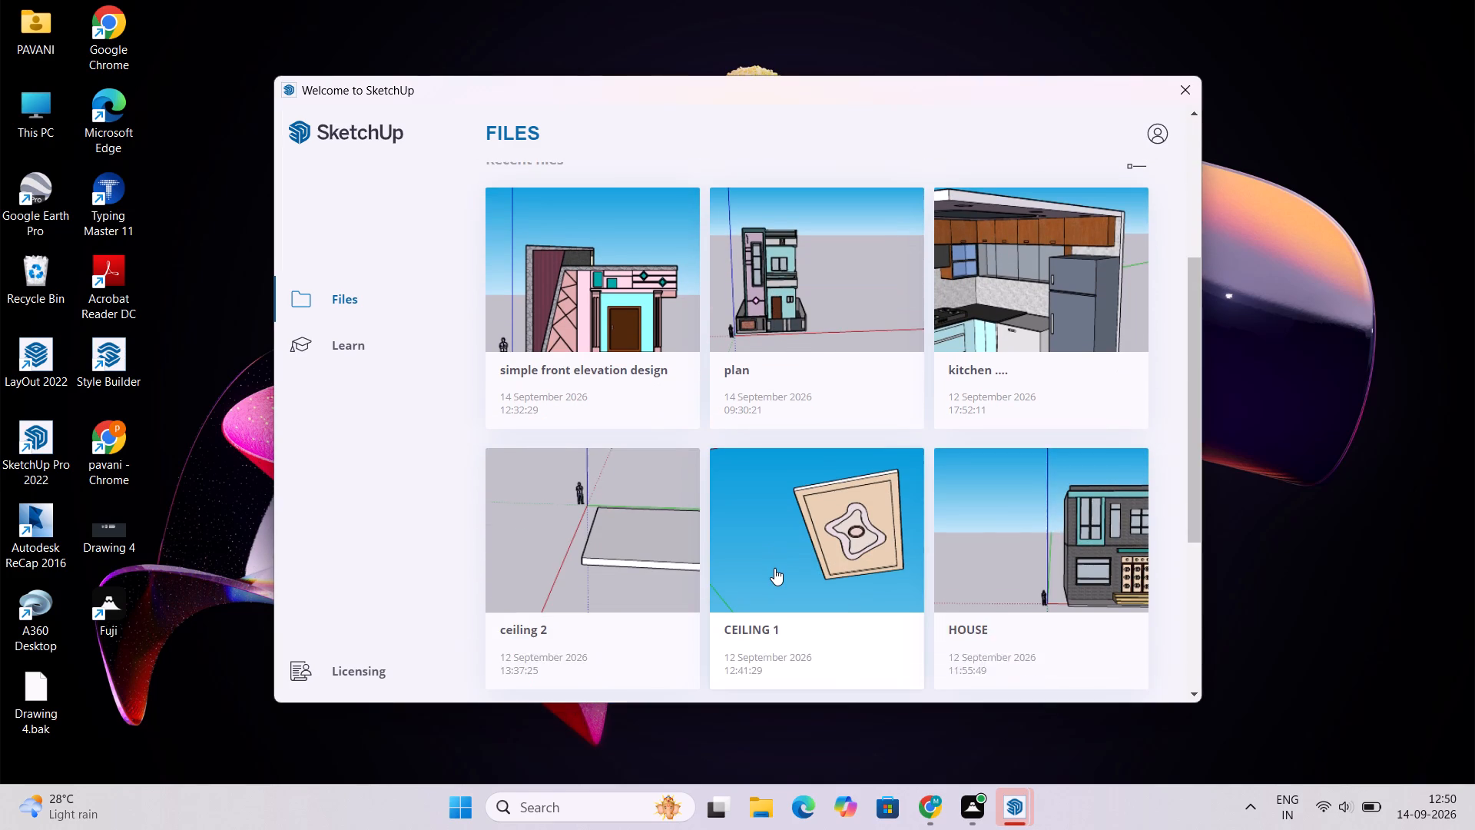
{"action": "scroll", "coordinate": [774, 568], "scroll_direction": "down", "scroll_amount": 3}
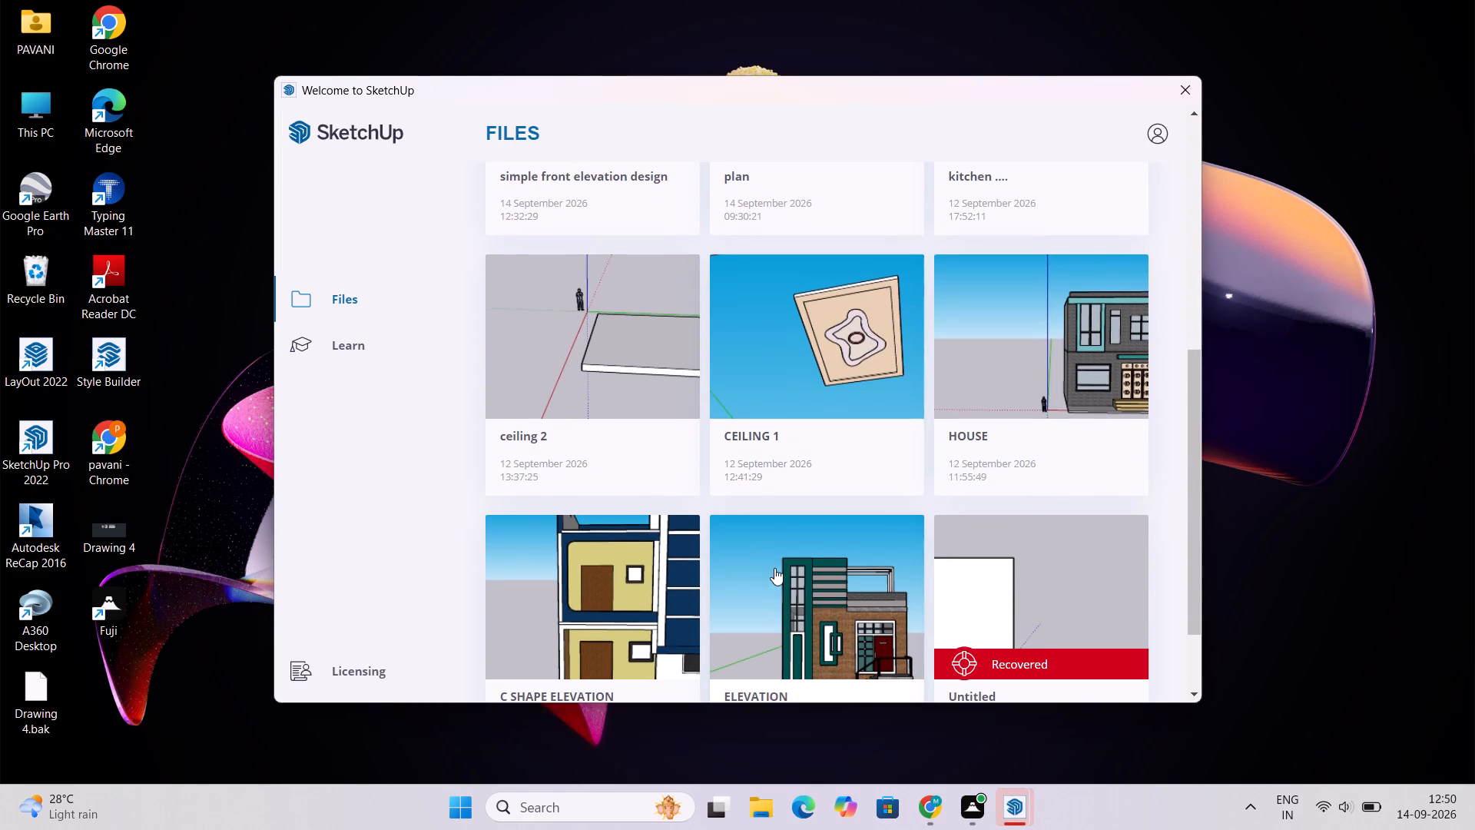
{"action": "scroll", "coordinate": [774, 568], "scroll_direction": "up", "scroll_amount": 1}
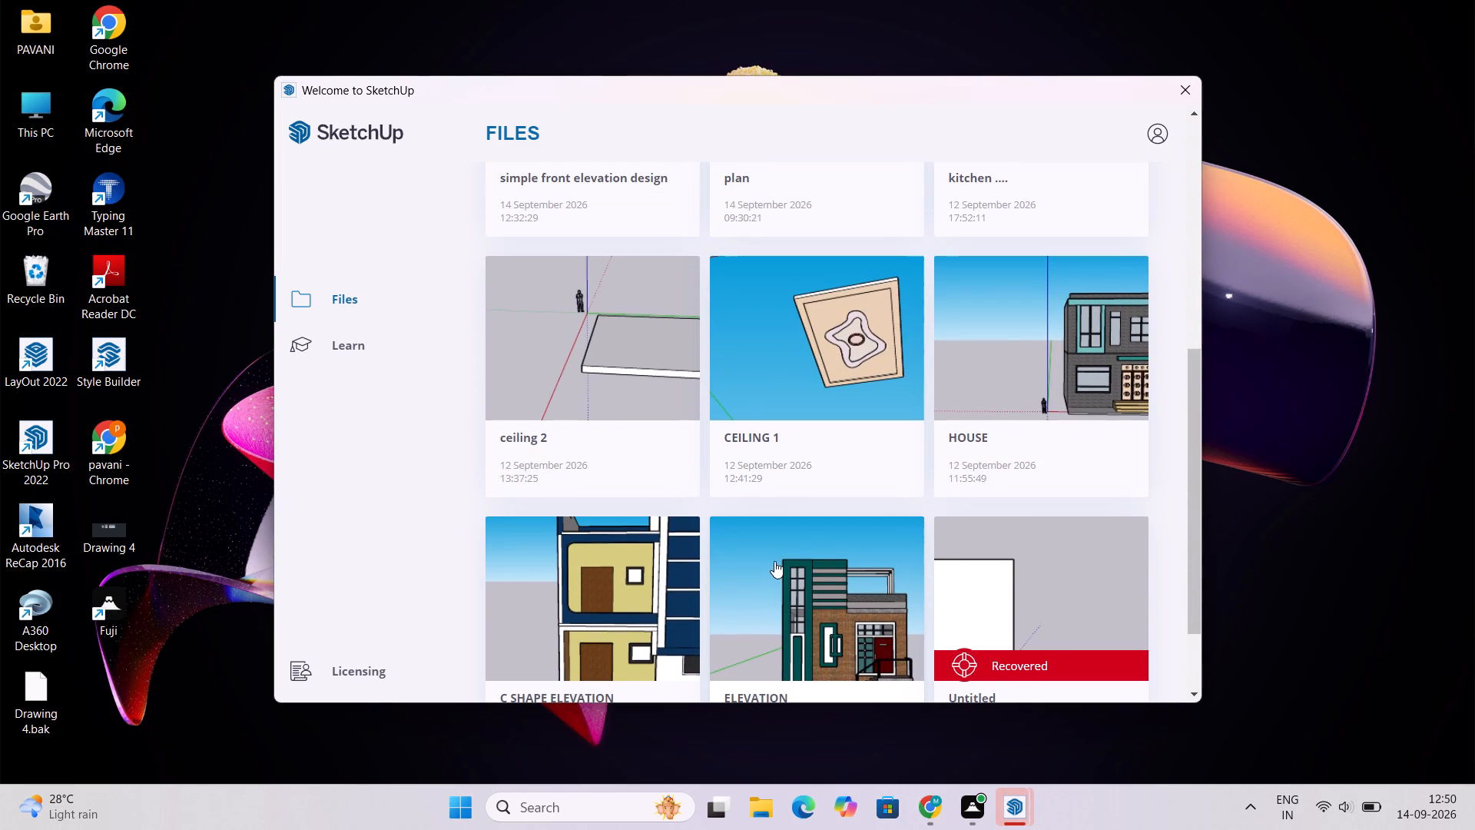
{"action": "scroll", "coordinate": [781, 546], "scroll_direction": "down", "scroll_amount": 8}
{"action": "scroll", "coordinate": [797, 471], "scroll_direction": "down", "scroll_amount": 1}
{"action": "scroll", "coordinate": [787, 503], "scroll_direction": "up", "scroll_amount": 3}
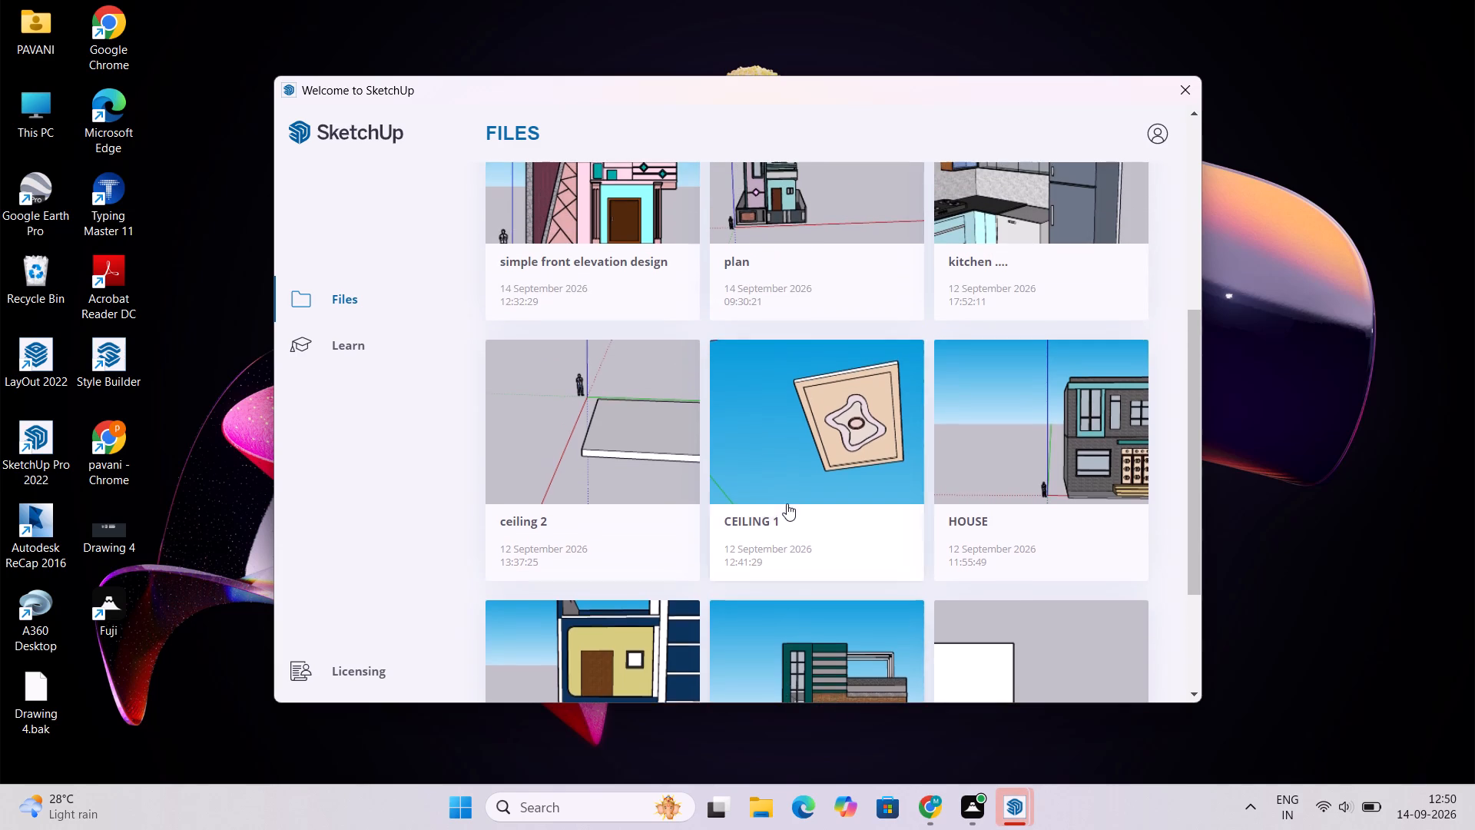
{"action": "scroll", "coordinate": [787, 503], "scroll_direction": "up", "scroll_amount": 3}
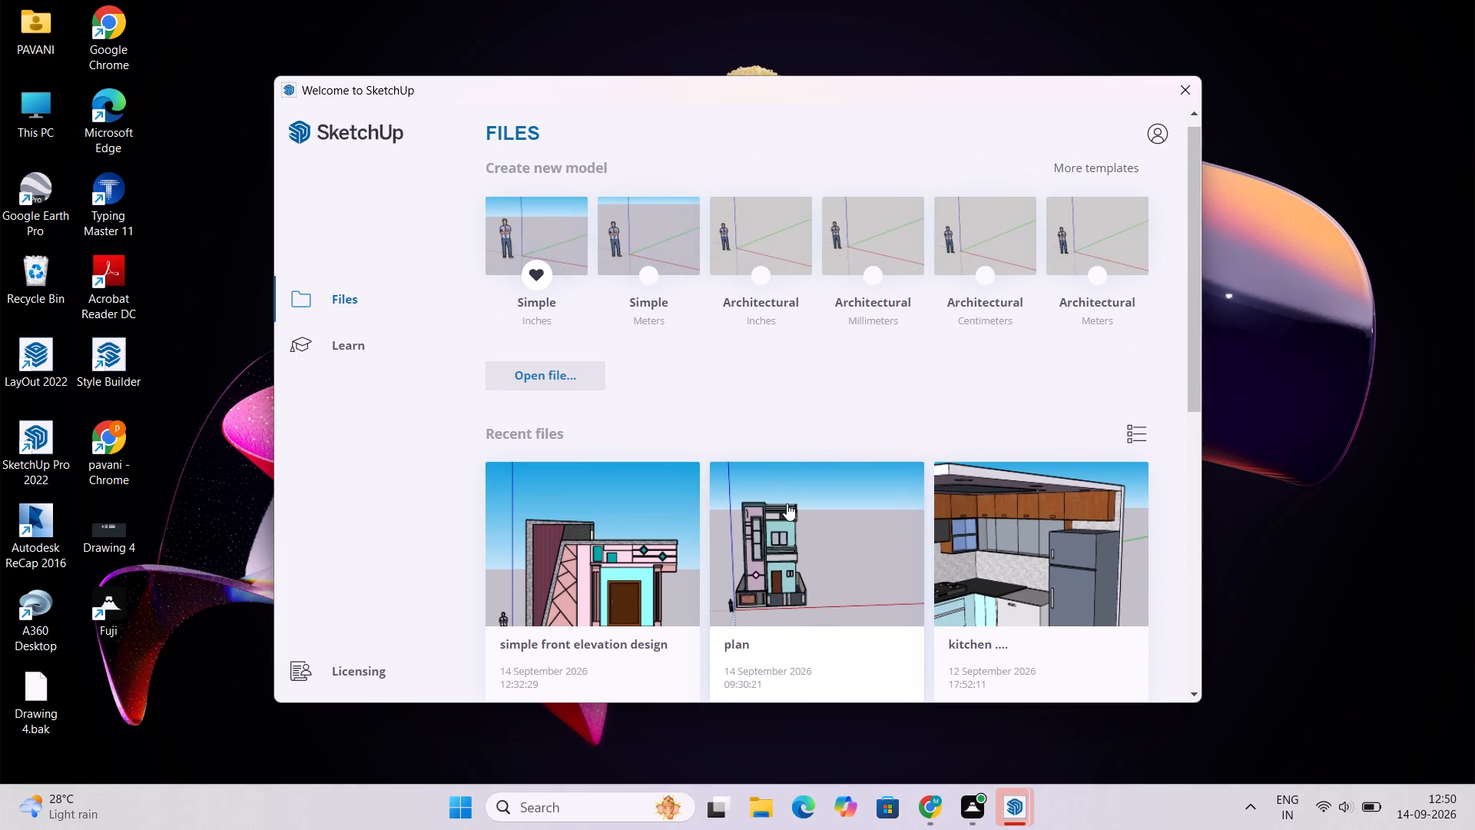
{"action": "scroll", "coordinate": [787, 503], "scroll_direction": "down", "scroll_amount": 4}
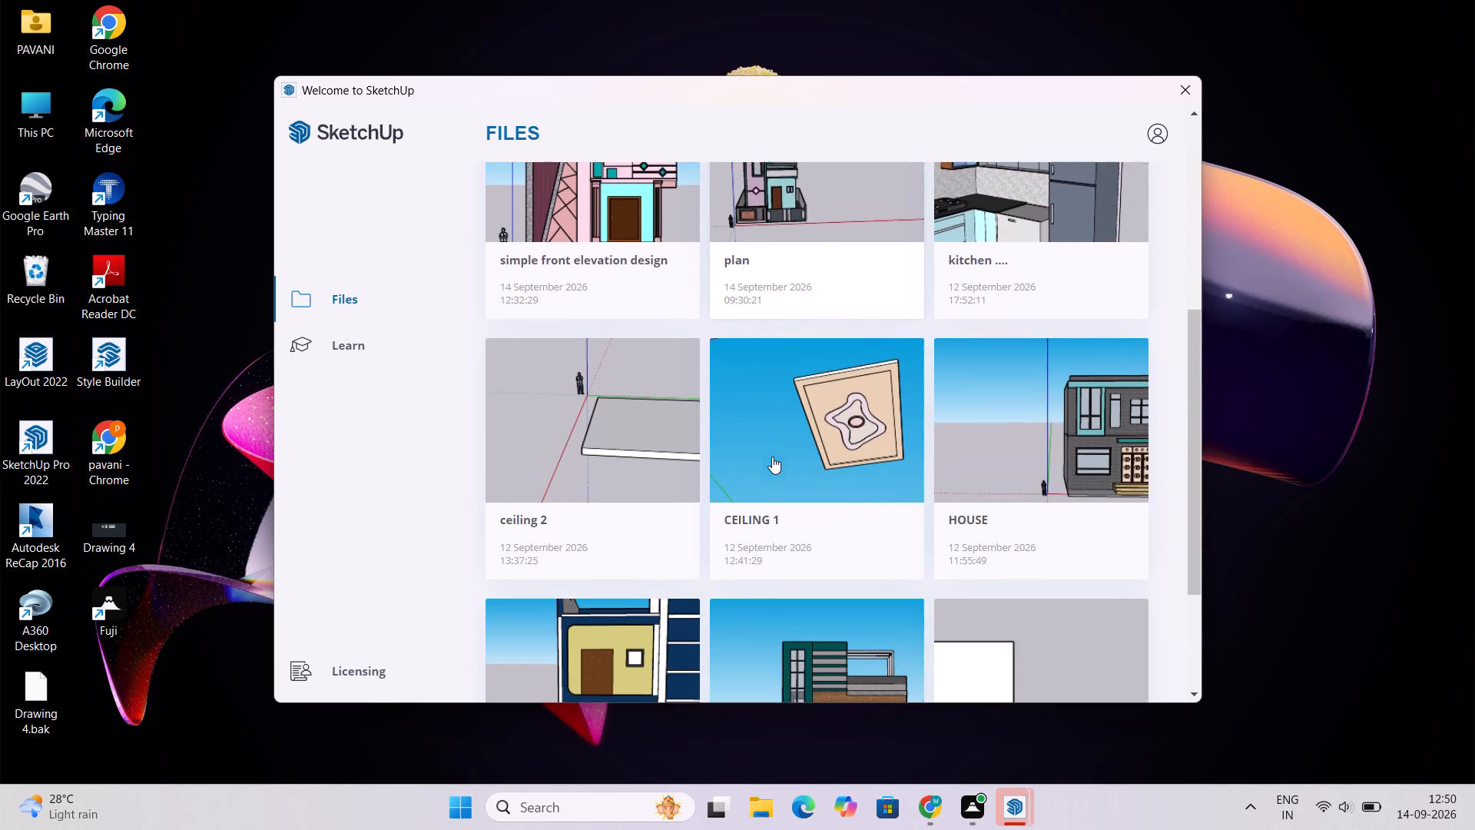
{"action": "scroll", "coordinate": [772, 456], "scroll_direction": "down", "scroll_amount": 2}
{"action": "scroll", "coordinate": [772, 456], "scroll_direction": "up", "scroll_amount": 3}
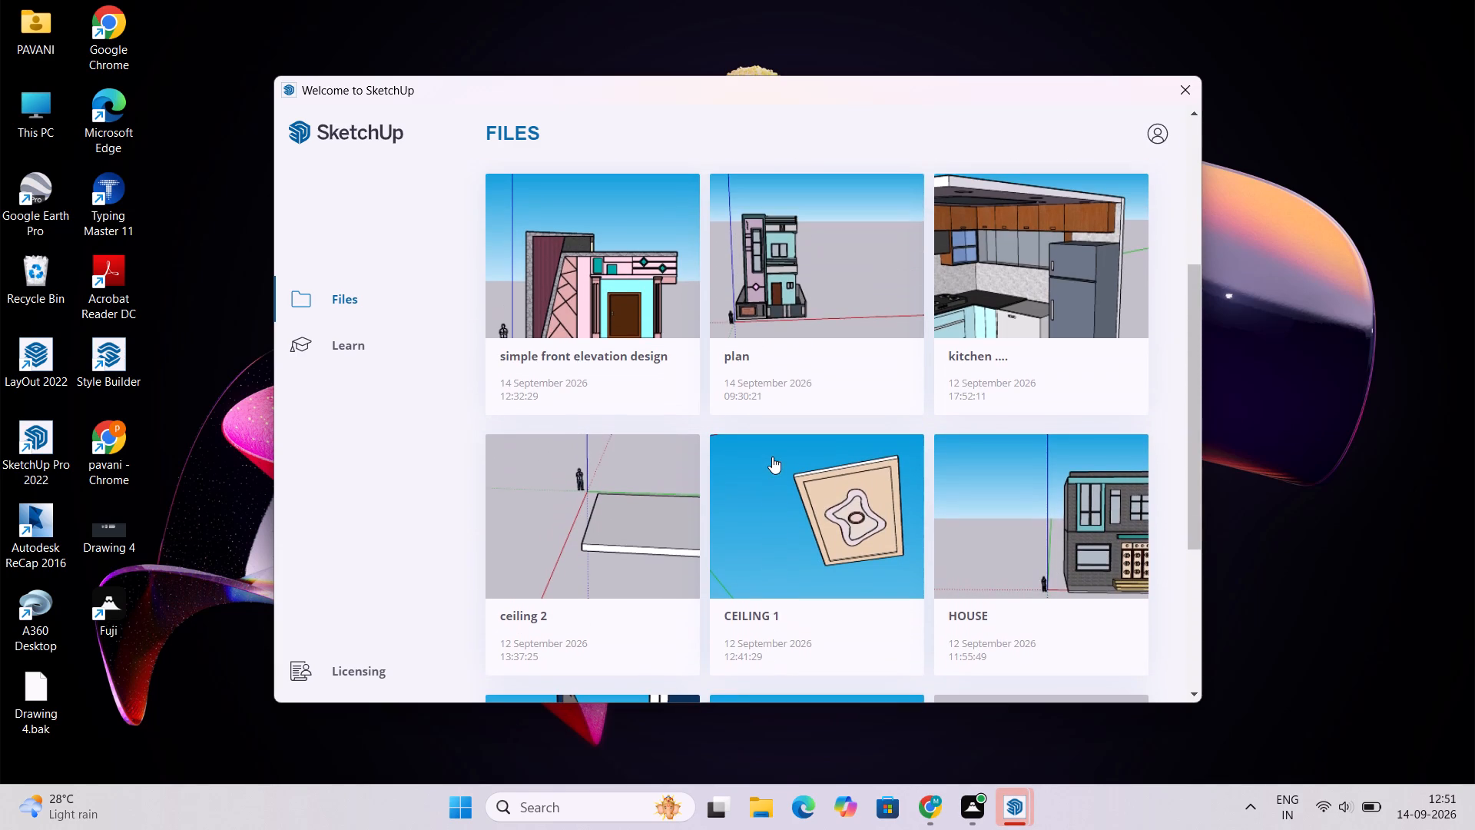
{"action": "scroll", "coordinate": [772, 456], "scroll_direction": "down", "scroll_amount": 1}
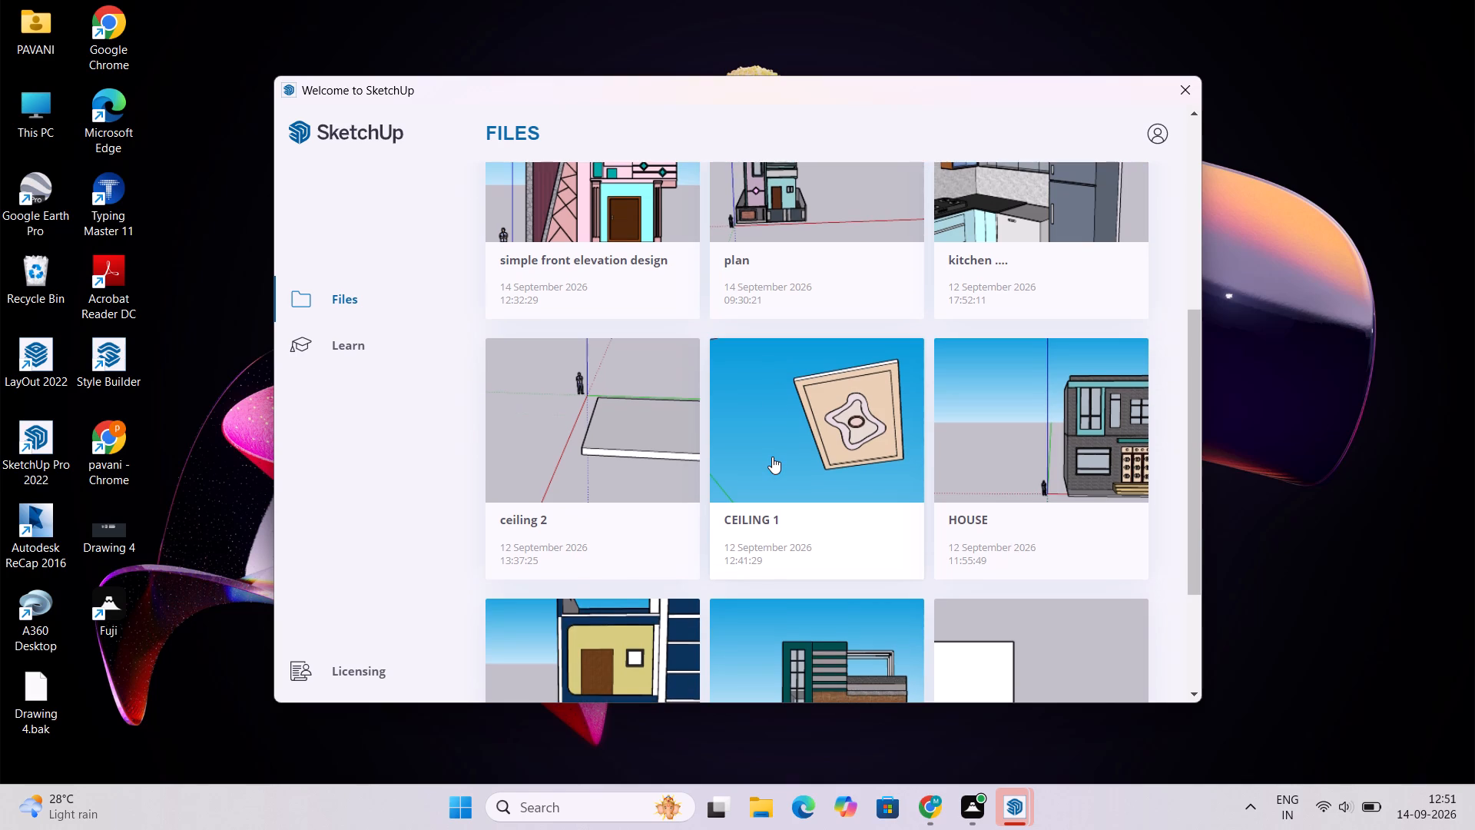
{"action": "scroll", "coordinate": [772, 456], "scroll_direction": "down", "scroll_amount": 3}
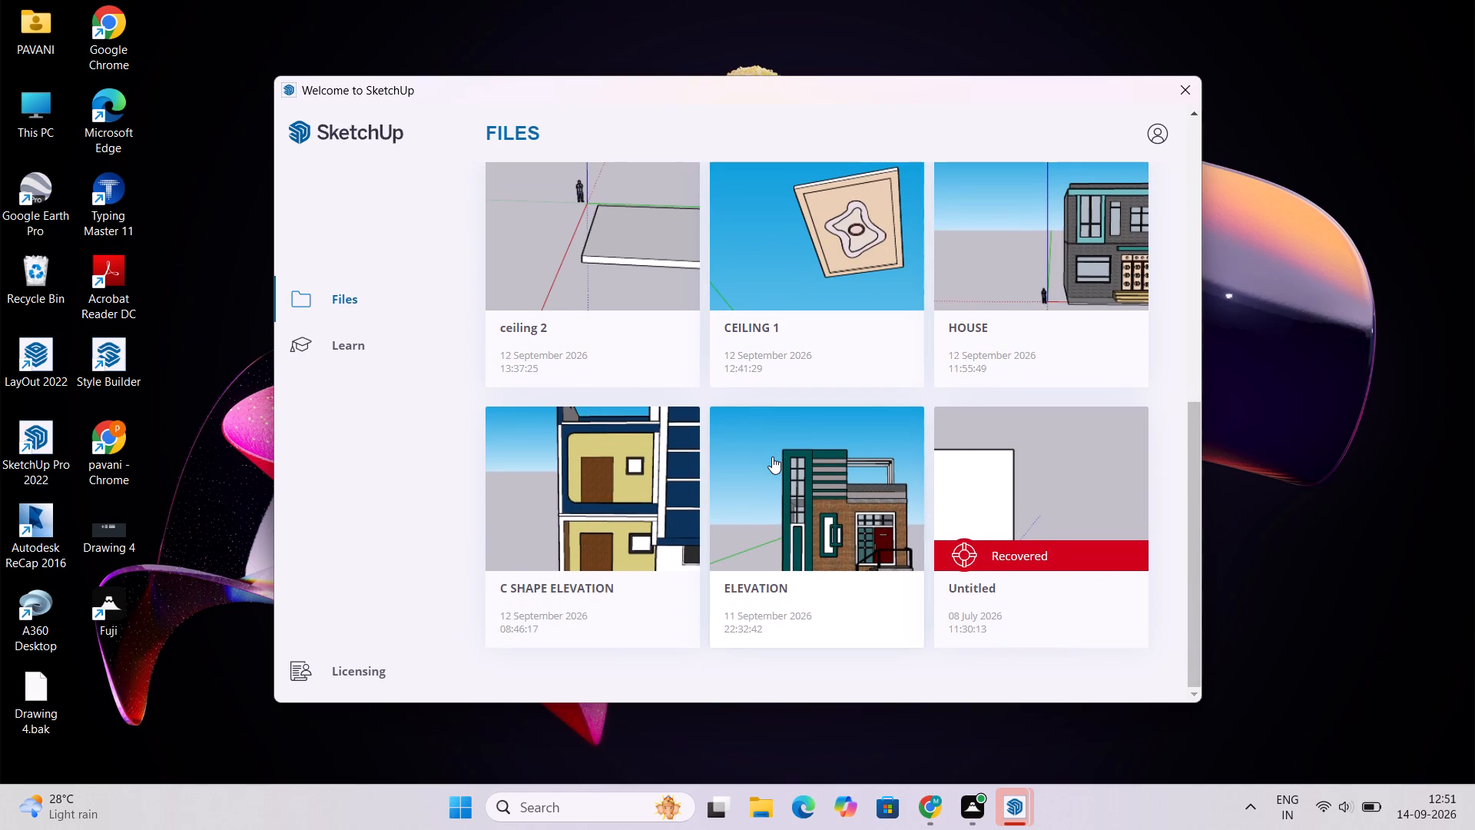
{"action": "scroll", "coordinate": [772, 456], "scroll_direction": "down", "scroll_amount": 17}
Create a new model from the Simple template in inches.
{"action": "scroll", "coordinate": [772, 456], "scroll_direction": "up", "scroll_amount": 6}
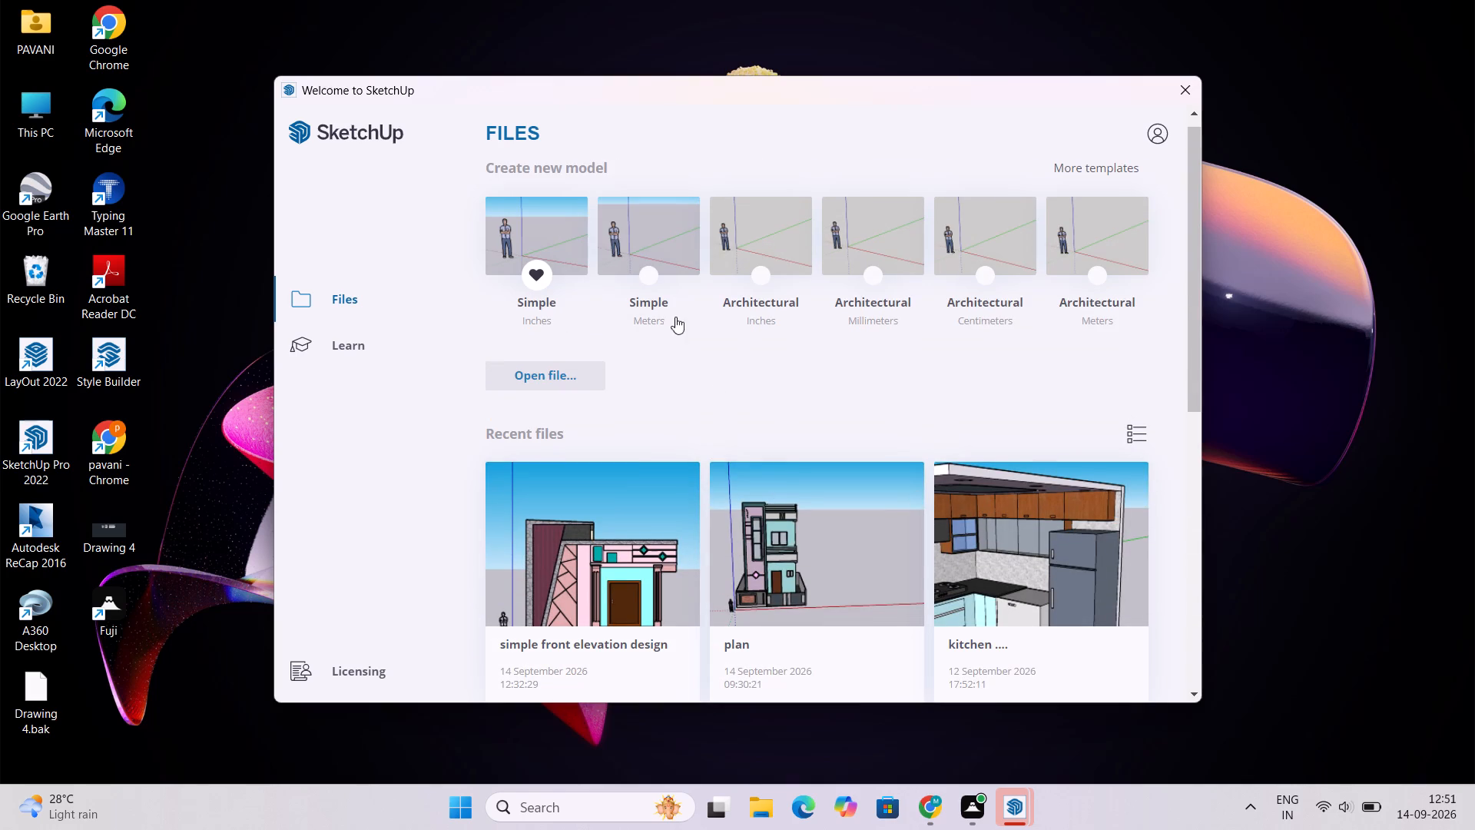
{"action": "left_click", "coordinate": [547, 241]}
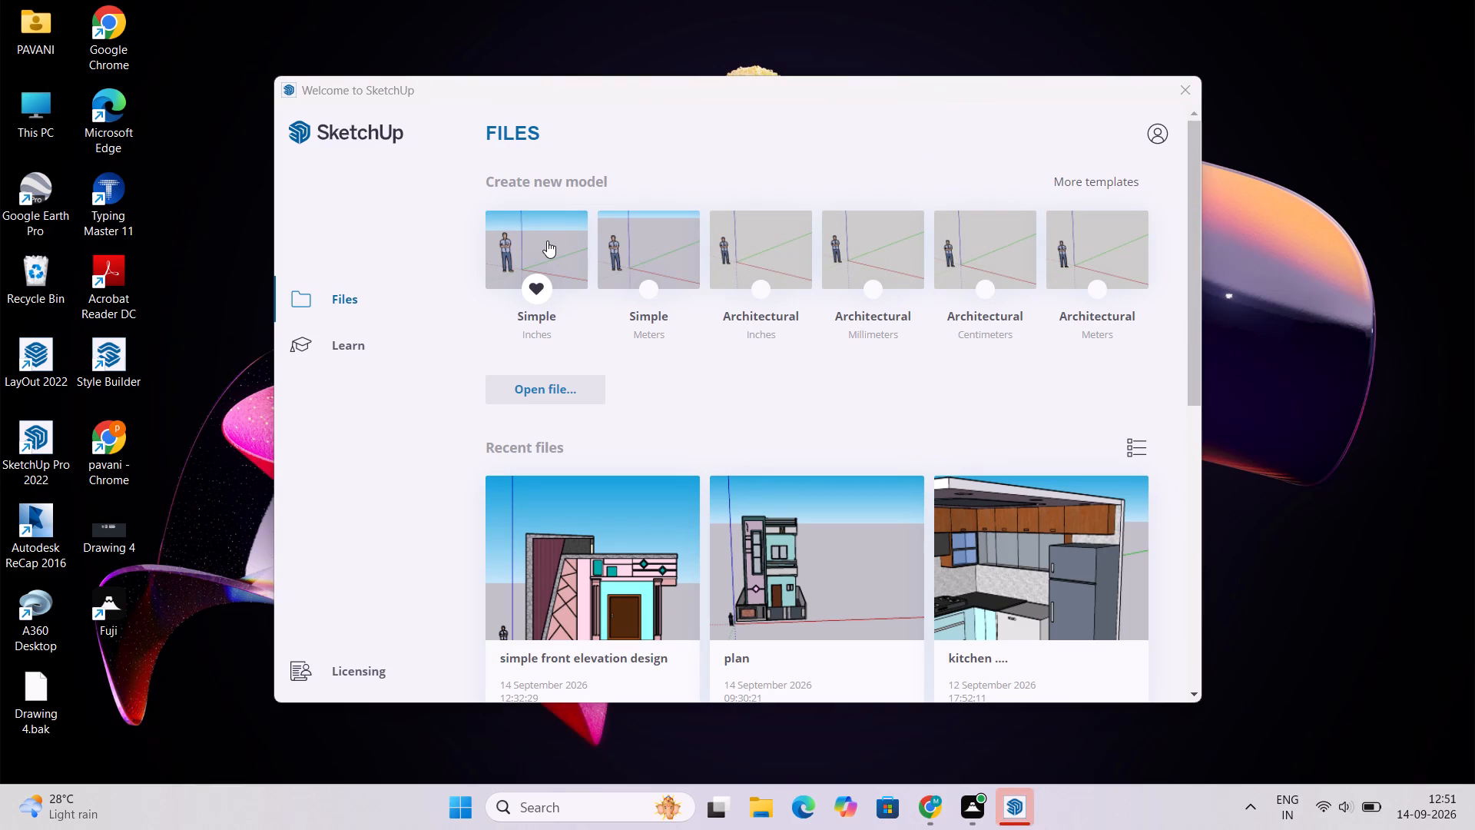
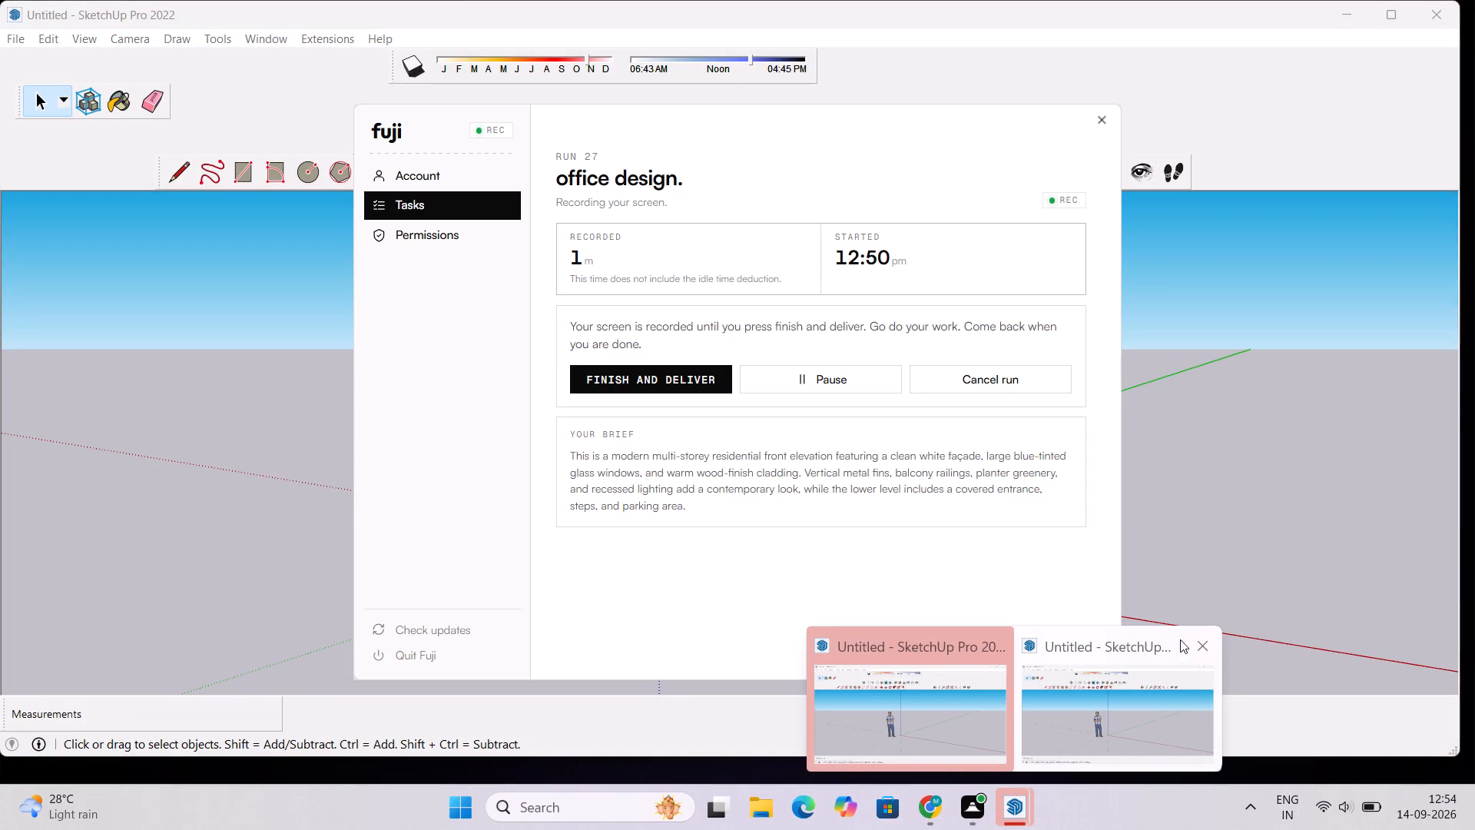
Close the duplicate untitled SketchUp window and bring the remaining untitled model to the front.
{"action": "left_click", "coordinate": [991, 641]}
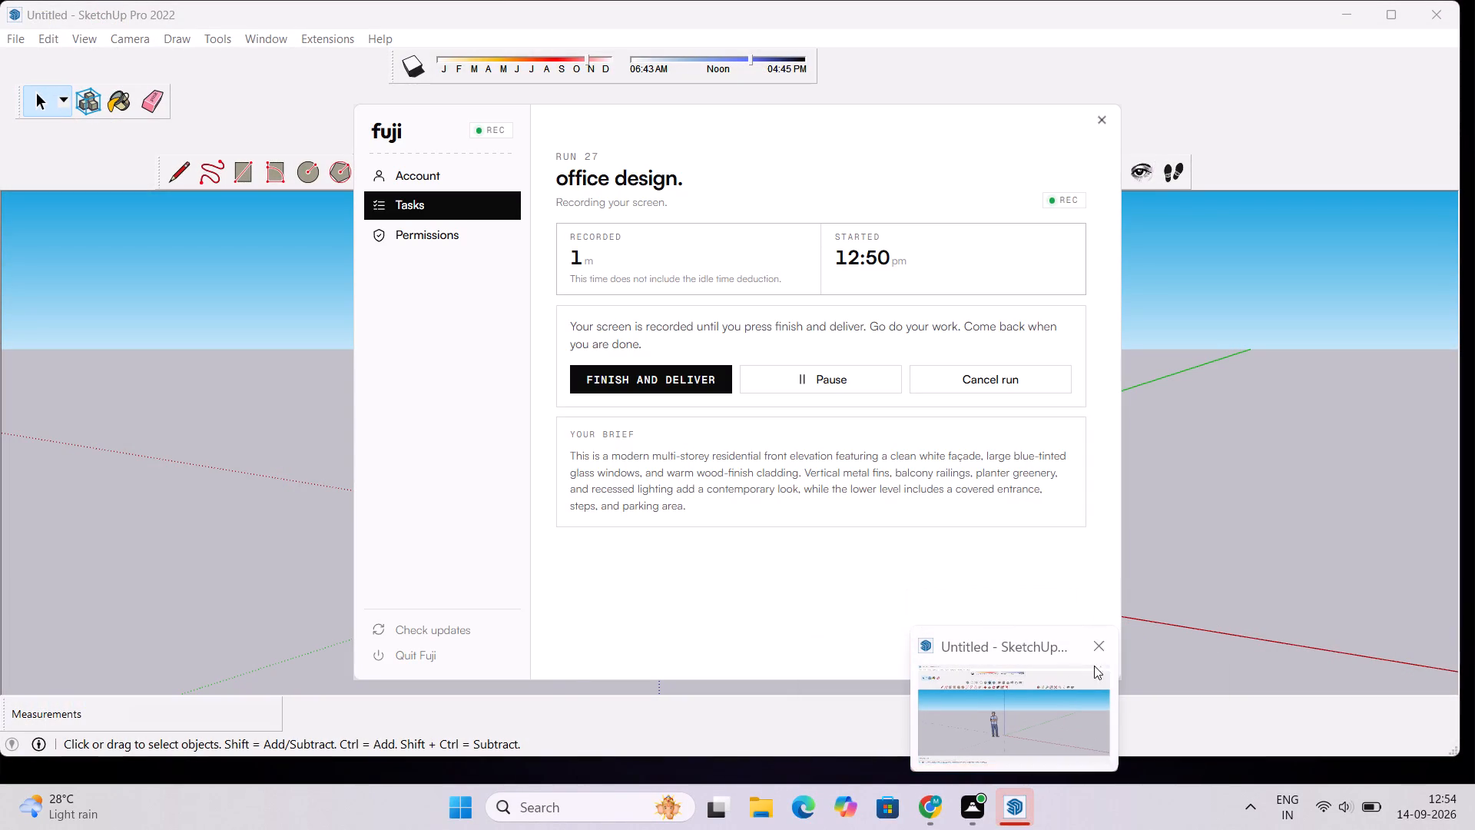
{"action": "left_click", "coordinate": [1049, 706]}
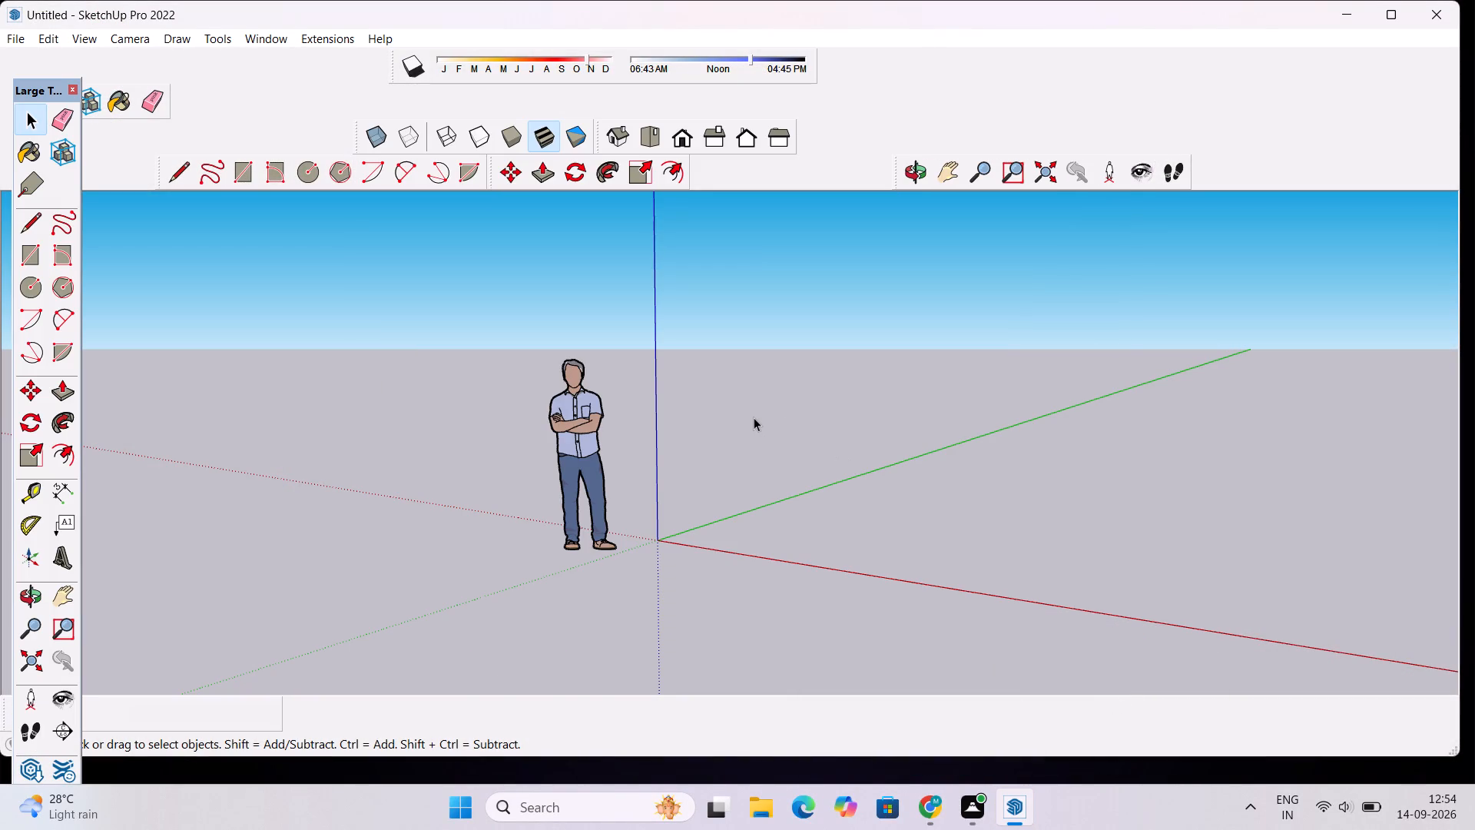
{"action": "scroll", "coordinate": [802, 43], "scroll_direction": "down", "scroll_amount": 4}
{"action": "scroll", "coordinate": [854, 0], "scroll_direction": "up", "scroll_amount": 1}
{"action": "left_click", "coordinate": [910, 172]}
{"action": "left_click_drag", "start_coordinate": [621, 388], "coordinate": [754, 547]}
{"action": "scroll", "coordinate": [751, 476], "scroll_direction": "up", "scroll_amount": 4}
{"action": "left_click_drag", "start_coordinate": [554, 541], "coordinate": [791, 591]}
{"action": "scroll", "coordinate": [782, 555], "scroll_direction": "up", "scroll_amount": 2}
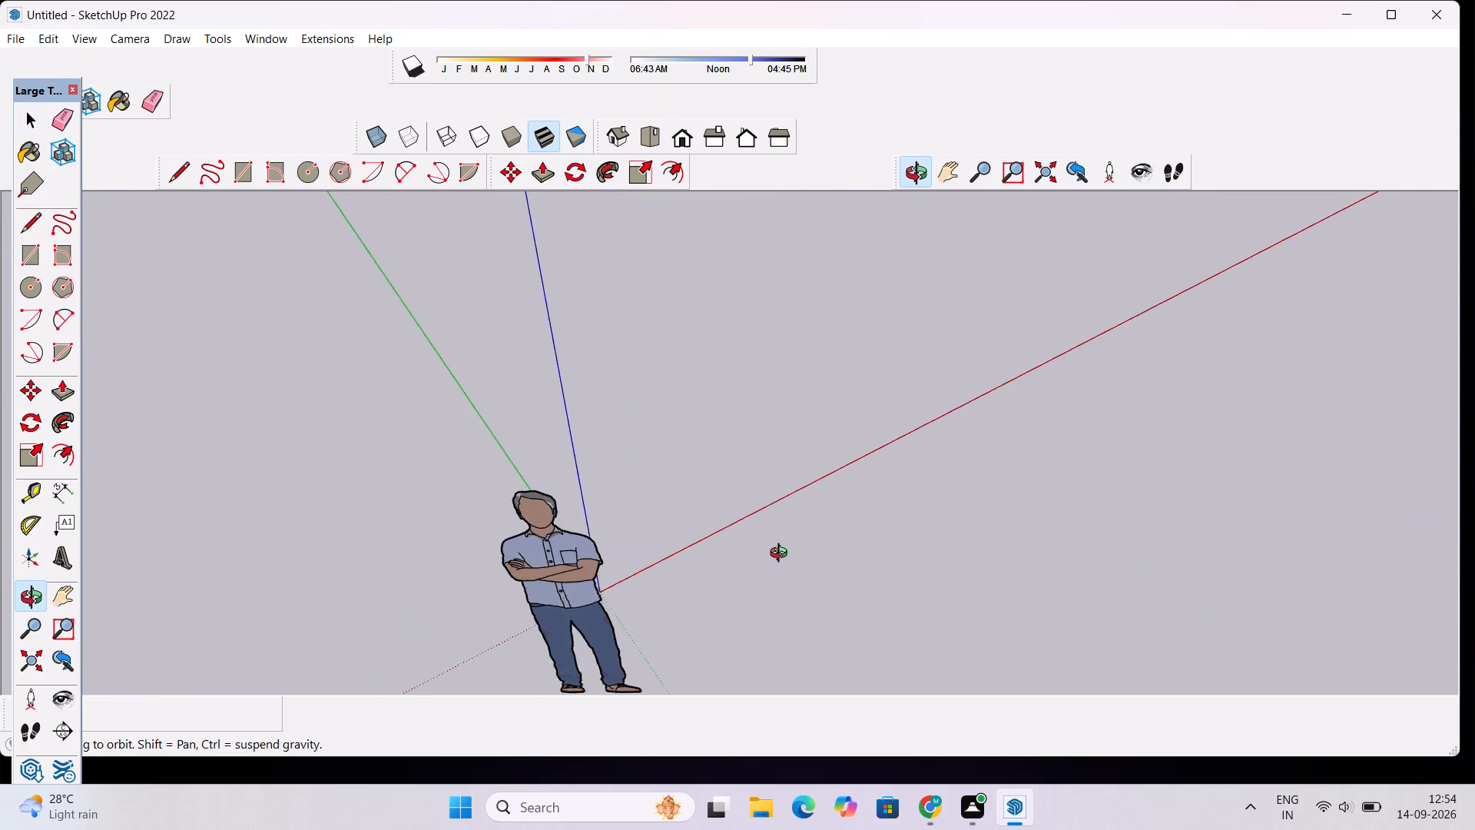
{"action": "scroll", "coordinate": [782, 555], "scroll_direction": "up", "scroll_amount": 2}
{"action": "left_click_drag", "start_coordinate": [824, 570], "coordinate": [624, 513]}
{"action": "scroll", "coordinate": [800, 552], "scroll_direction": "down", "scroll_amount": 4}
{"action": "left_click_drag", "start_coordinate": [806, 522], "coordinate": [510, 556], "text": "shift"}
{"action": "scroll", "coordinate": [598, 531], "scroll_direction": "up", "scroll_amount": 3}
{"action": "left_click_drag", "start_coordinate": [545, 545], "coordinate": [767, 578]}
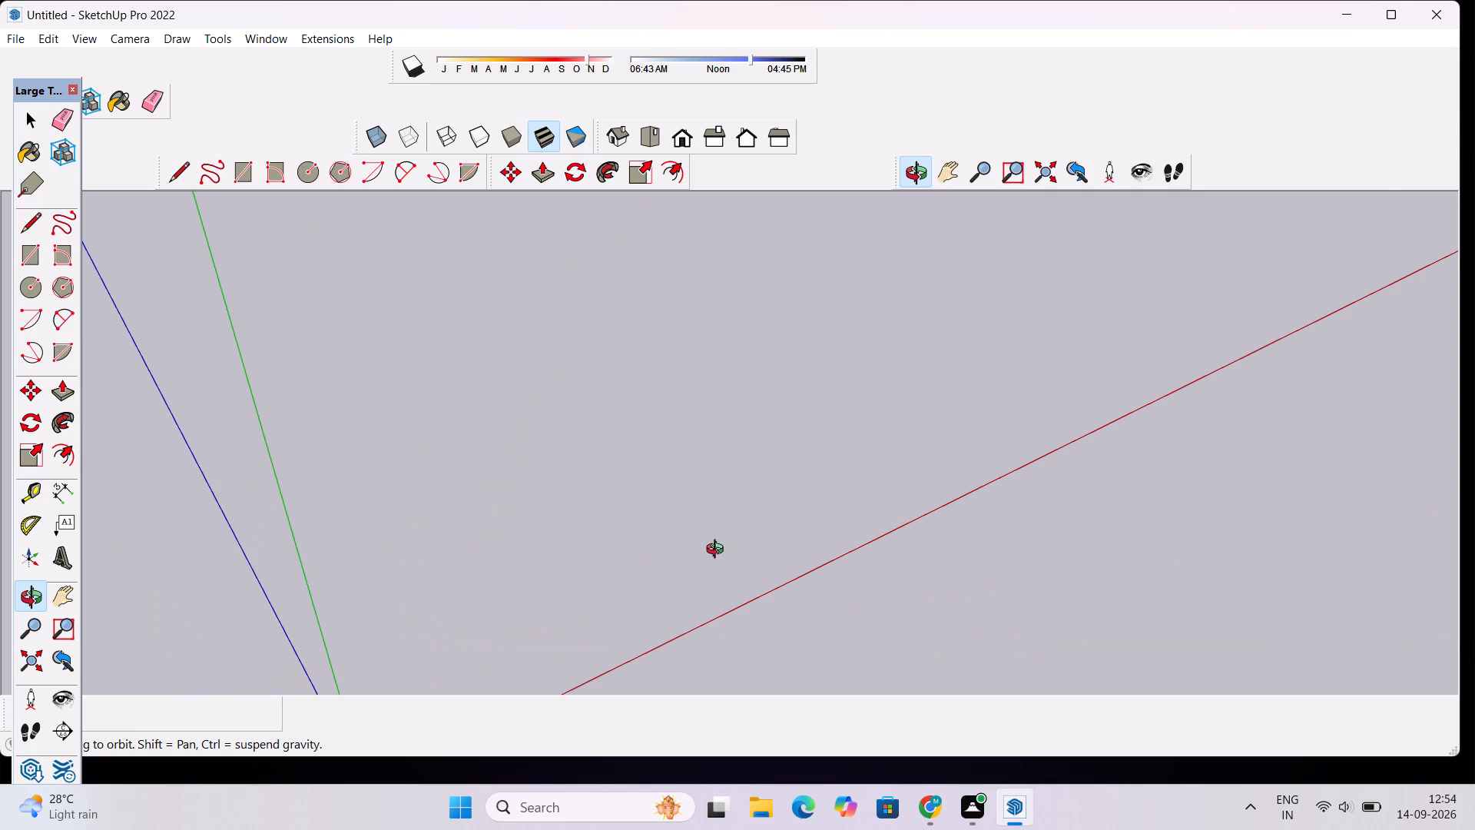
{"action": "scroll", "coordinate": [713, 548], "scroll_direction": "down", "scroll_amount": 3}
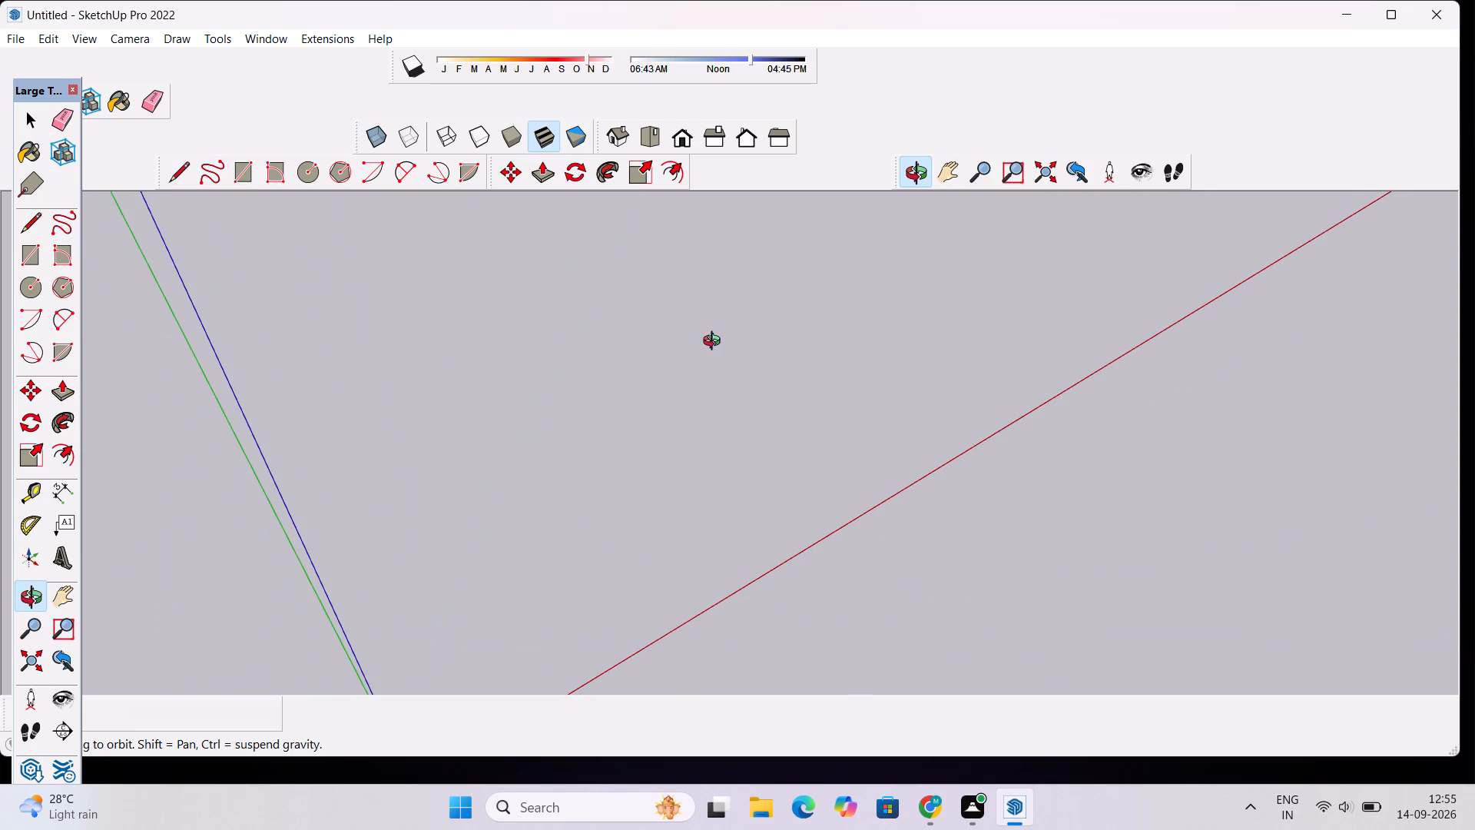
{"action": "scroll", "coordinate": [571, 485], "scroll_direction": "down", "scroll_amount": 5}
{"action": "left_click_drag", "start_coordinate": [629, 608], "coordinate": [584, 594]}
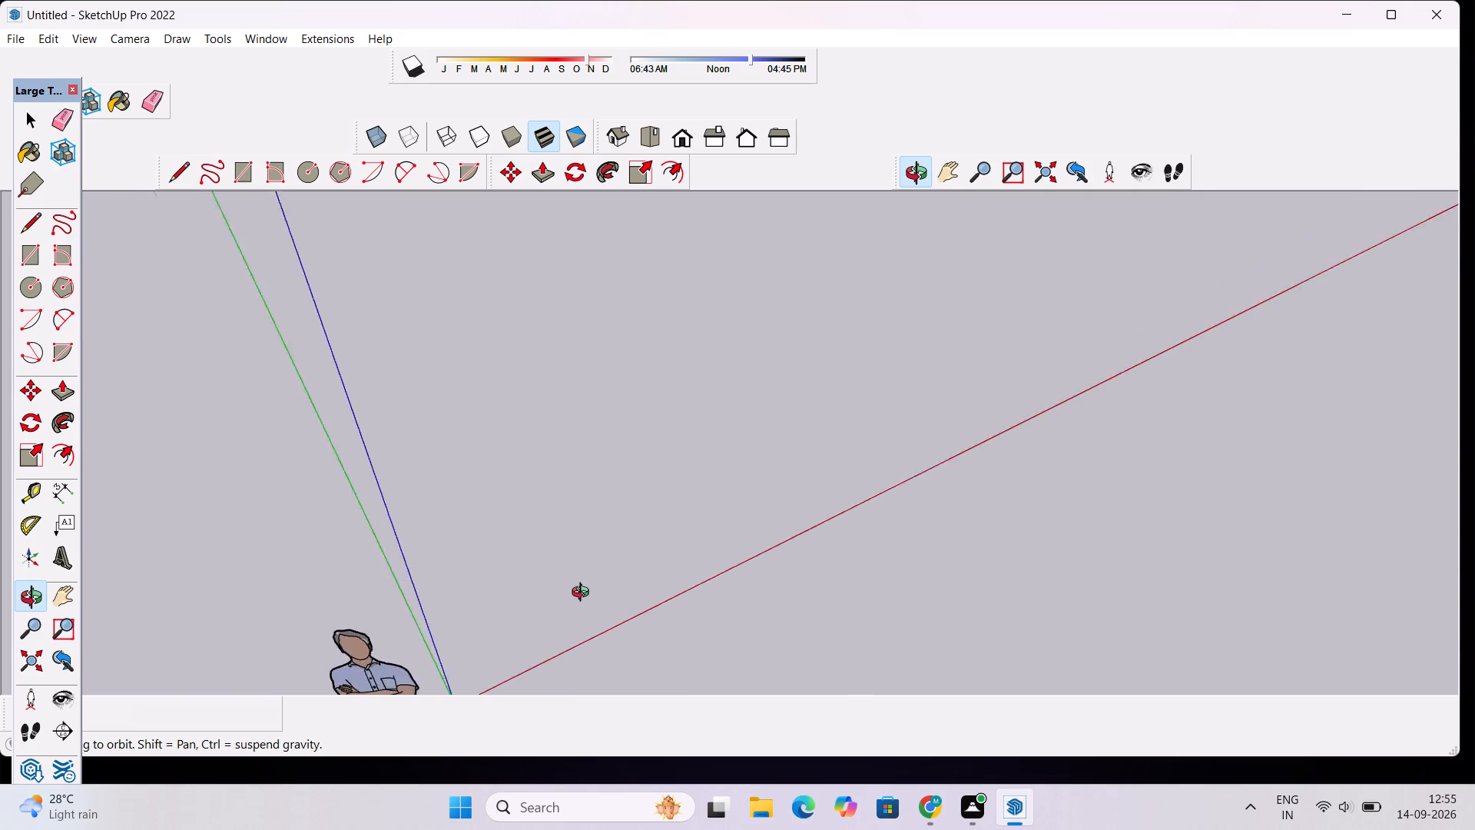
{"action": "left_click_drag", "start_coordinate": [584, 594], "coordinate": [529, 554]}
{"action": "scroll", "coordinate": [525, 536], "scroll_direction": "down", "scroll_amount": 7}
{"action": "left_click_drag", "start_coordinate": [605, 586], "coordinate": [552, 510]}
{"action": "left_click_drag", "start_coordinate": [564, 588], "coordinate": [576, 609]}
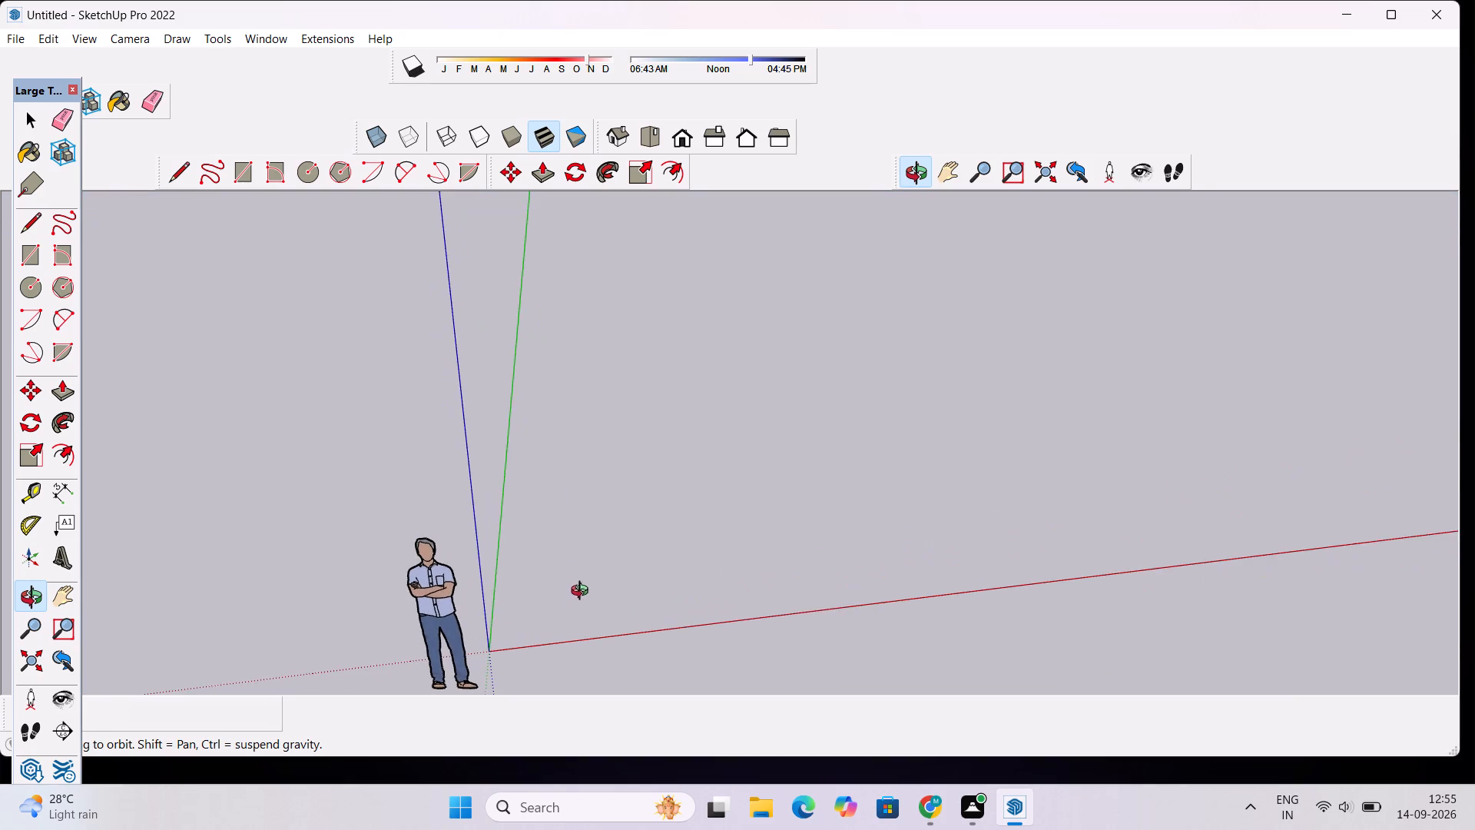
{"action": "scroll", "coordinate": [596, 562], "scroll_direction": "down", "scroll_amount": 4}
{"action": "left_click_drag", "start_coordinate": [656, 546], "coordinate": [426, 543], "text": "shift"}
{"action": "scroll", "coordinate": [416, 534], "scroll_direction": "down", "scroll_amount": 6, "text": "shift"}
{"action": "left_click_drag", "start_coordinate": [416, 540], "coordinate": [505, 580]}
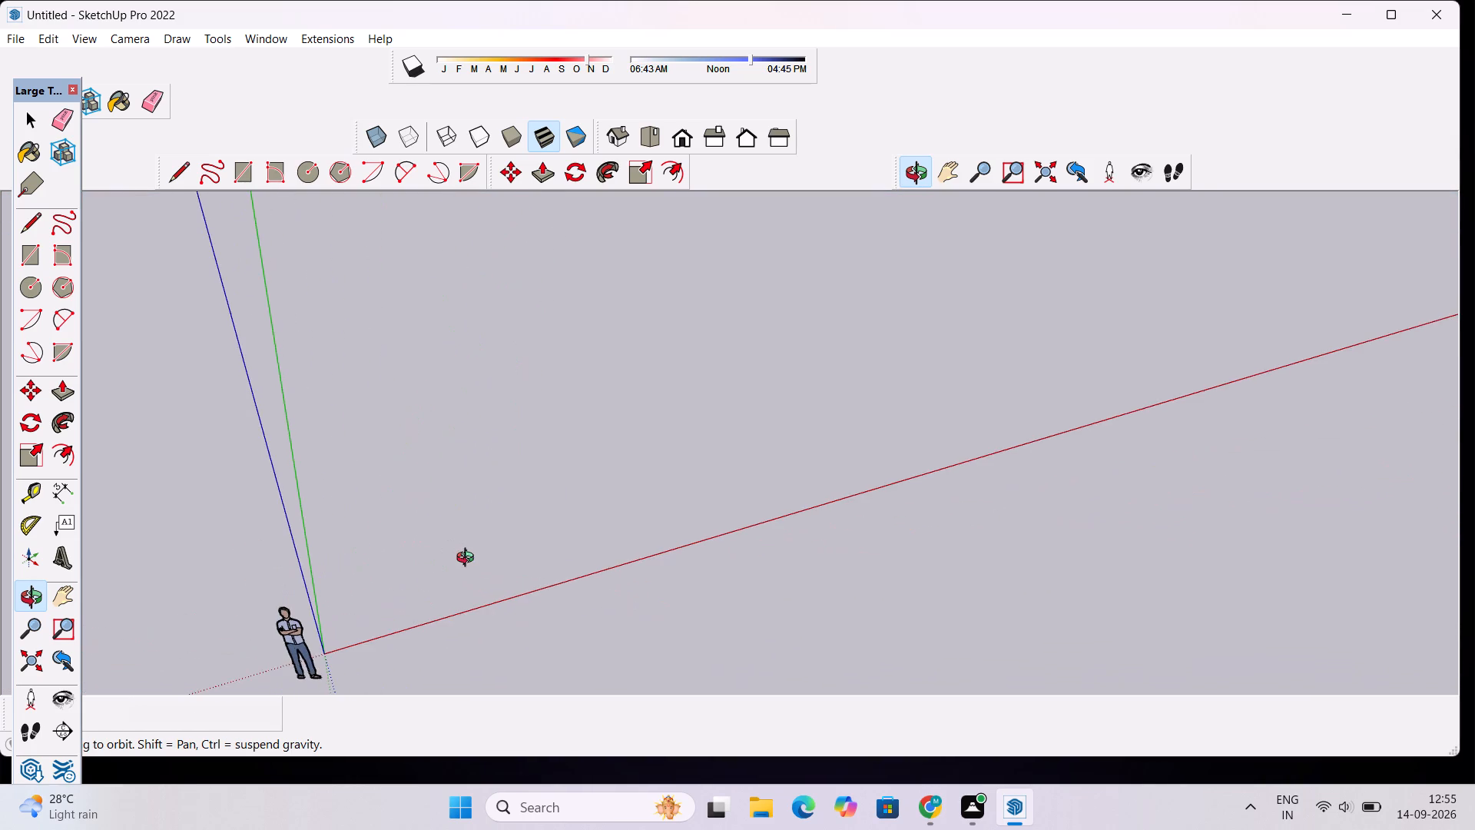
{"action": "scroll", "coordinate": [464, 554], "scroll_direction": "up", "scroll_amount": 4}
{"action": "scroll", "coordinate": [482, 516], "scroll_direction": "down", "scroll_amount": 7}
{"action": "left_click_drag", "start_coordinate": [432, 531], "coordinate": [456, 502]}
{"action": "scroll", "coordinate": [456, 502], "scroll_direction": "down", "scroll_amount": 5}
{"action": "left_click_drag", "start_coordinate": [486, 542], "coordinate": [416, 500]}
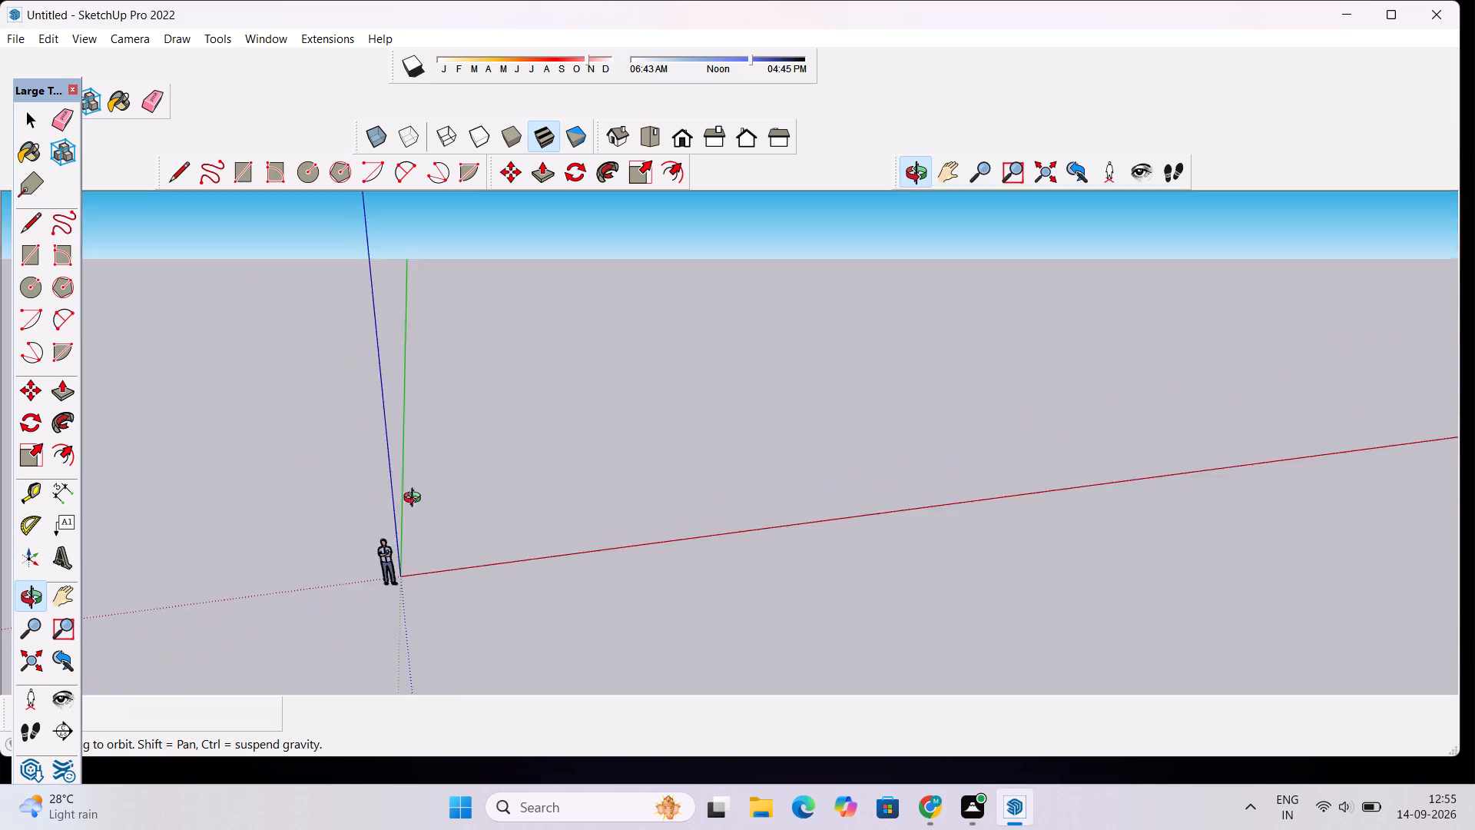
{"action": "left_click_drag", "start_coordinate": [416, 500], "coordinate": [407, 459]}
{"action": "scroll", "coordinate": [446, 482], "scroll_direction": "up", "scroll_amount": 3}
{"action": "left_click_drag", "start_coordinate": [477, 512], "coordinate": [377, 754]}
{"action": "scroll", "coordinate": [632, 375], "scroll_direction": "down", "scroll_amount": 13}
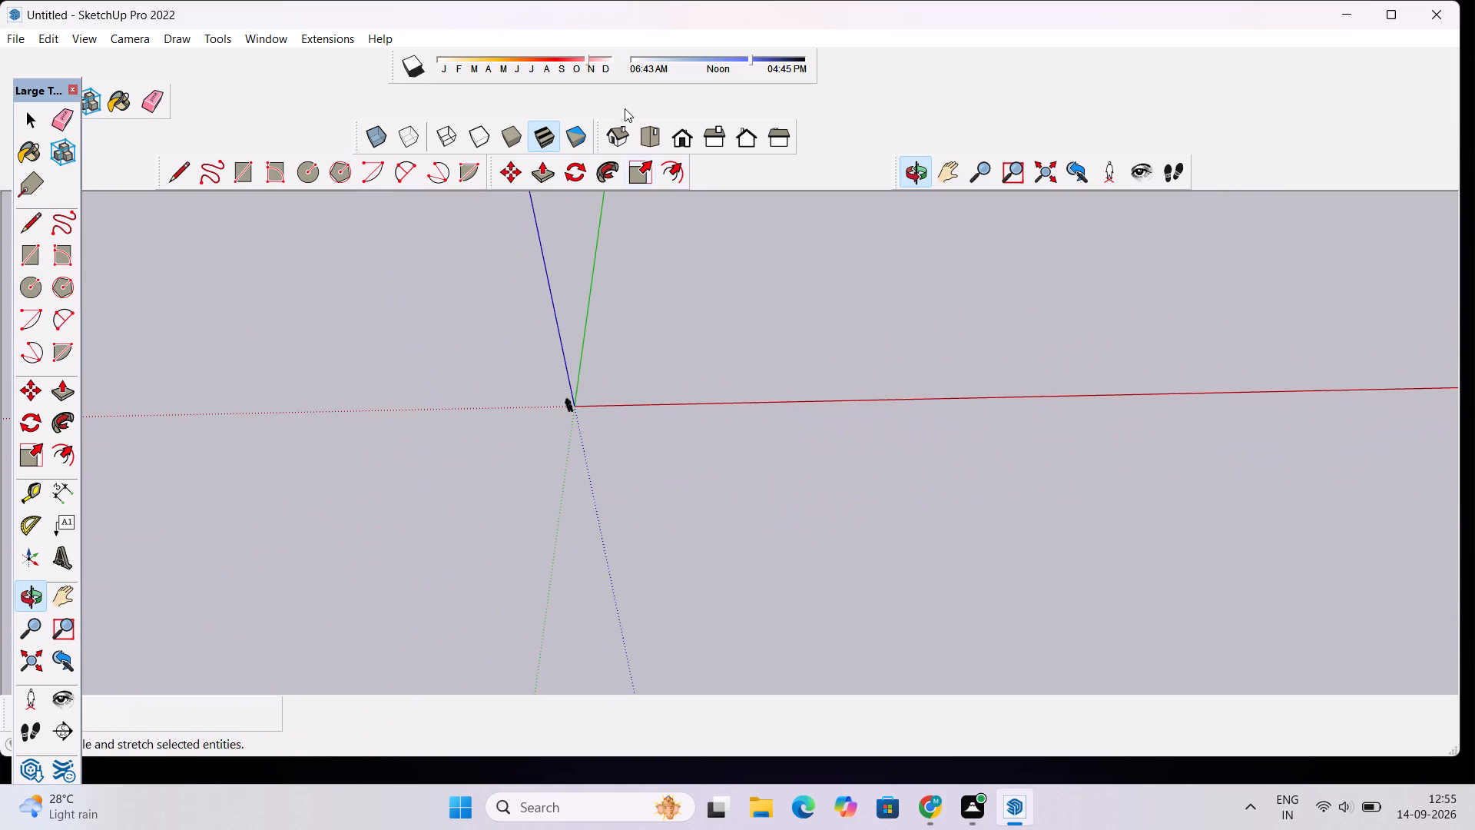
Switch the model to the standard top view, framed around the axes' origin.
{"action": "left_click", "coordinate": [651, 133]}
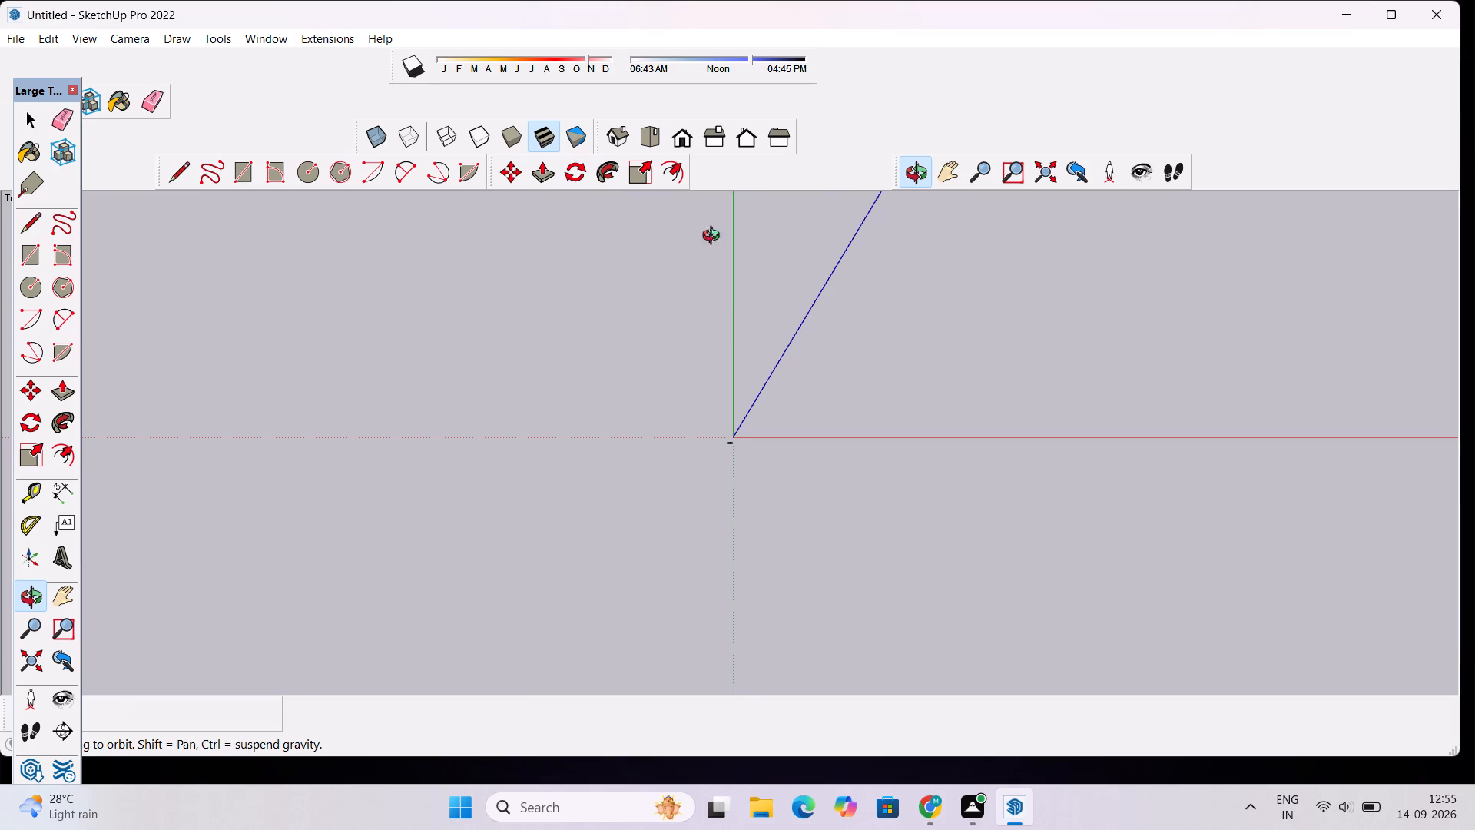
{"action": "scroll", "coordinate": [857, 325], "scroll_direction": "up", "scroll_amount": 6}
{"action": "scroll", "coordinate": [704, 432], "scroll_direction": "up", "scroll_amount": 9}
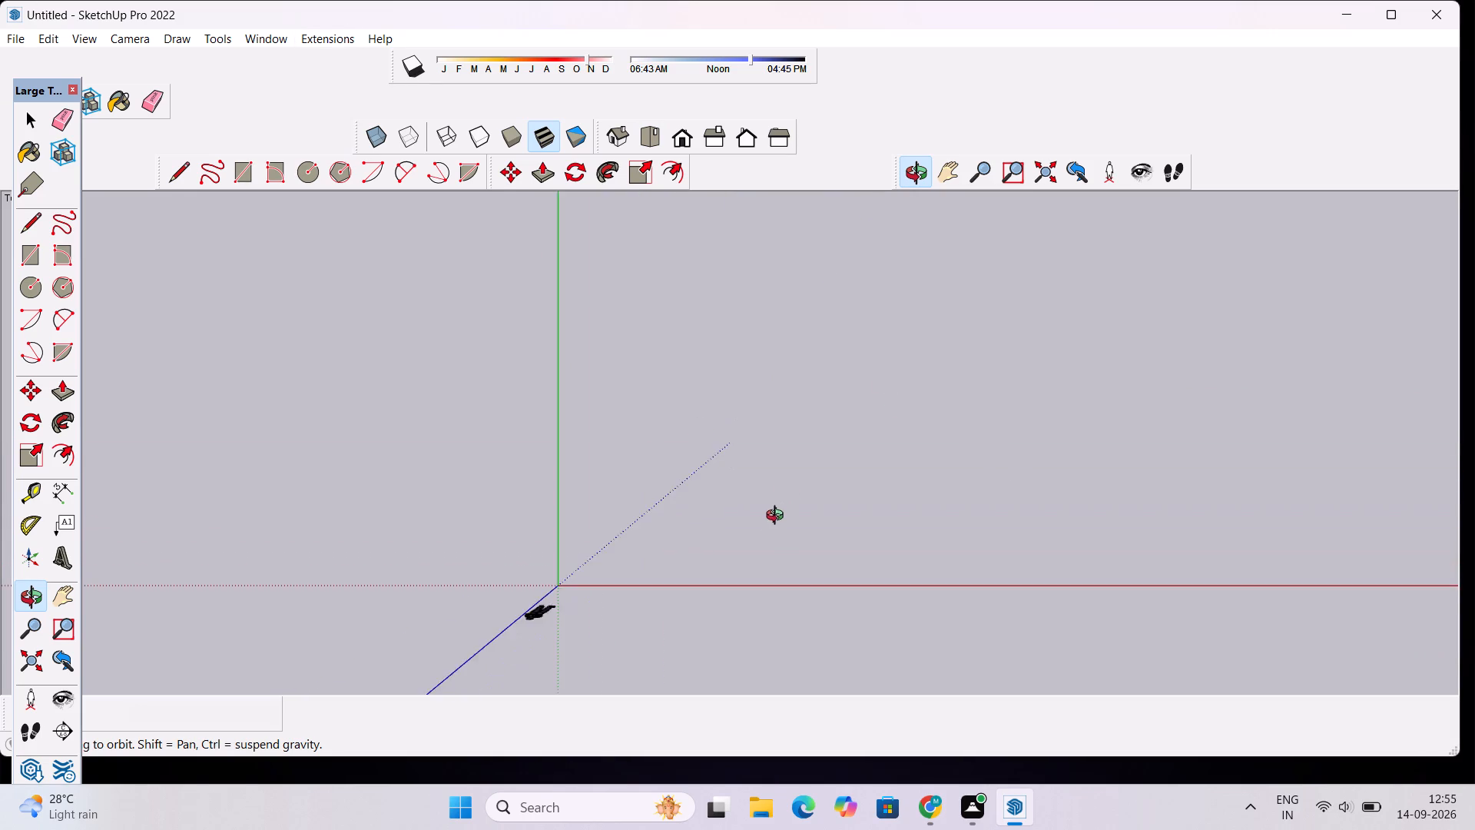
{"action": "scroll", "coordinate": [771, 524], "scroll_direction": "up", "scroll_amount": 18}
{"action": "scroll", "coordinate": [622, 552], "scroll_direction": "down", "scroll_amount": 5}
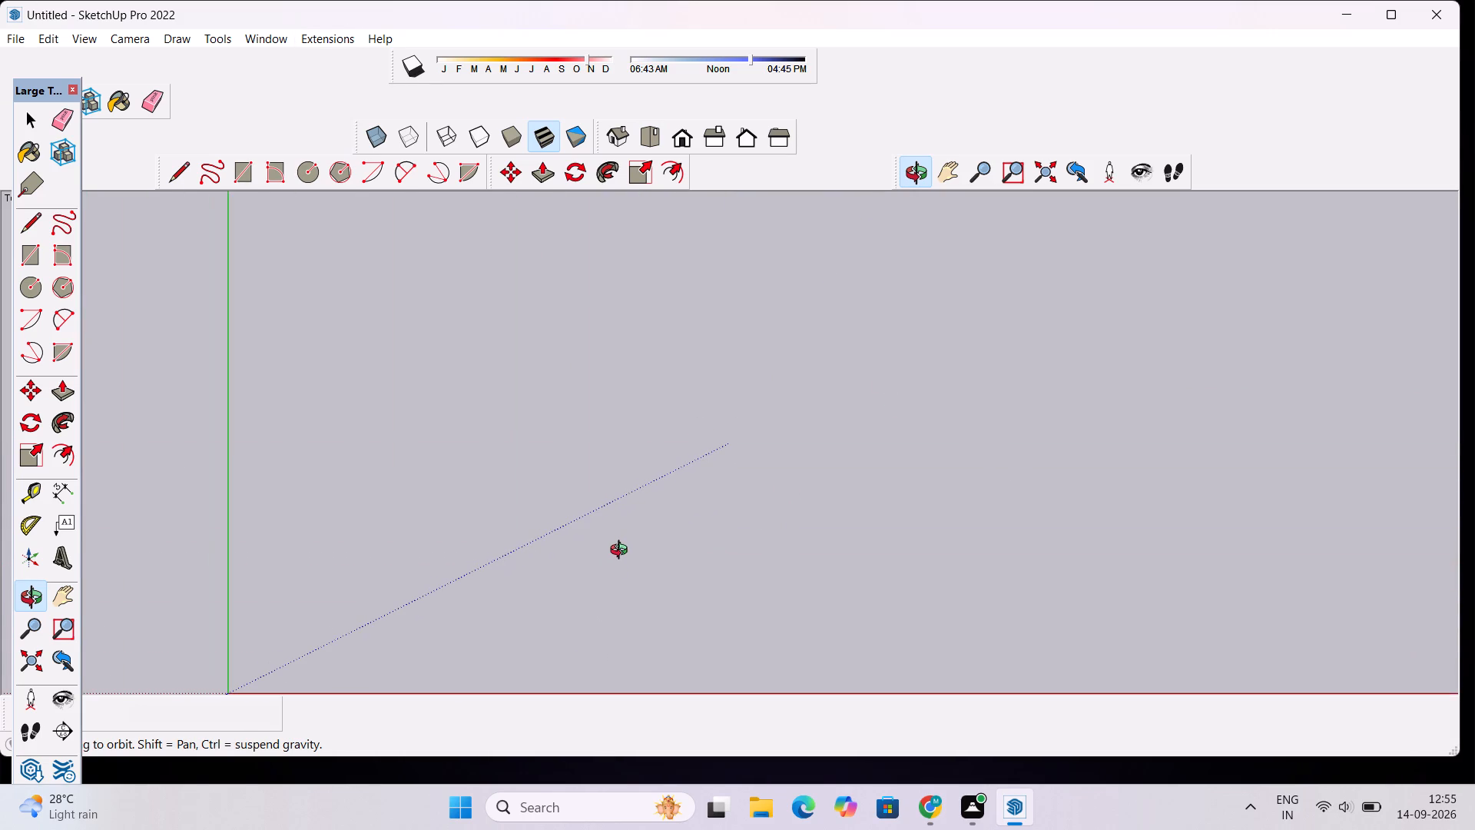
{"action": "scroll", "coordinate": [621, 556], "scroll_direction": "up", "scroll_amount": 6}
{"action": "scroll", "coordinate": [621, 556], "scroll_direction": "down", "scroll_amount": 17}
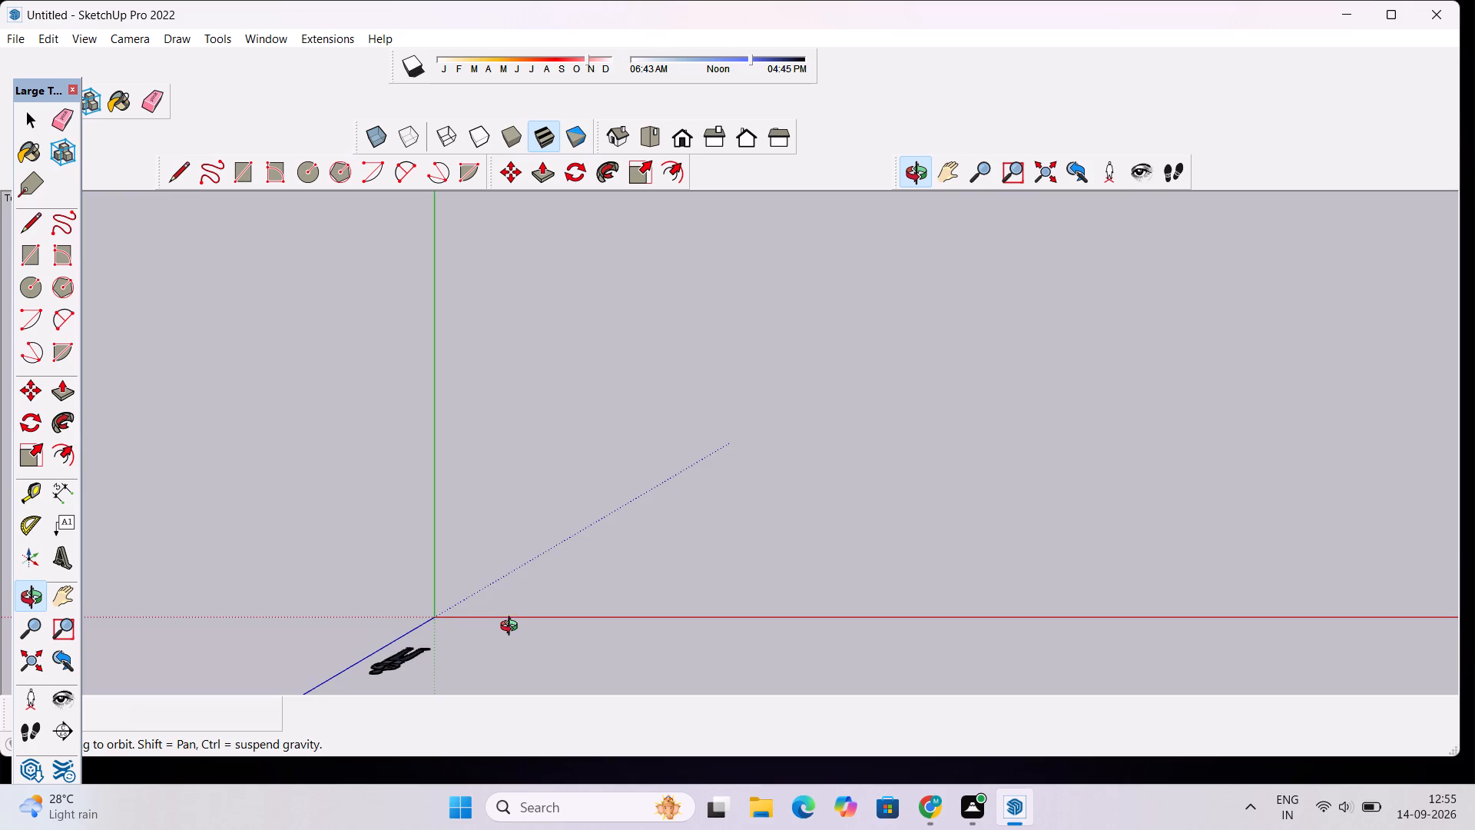
{"action": "scroll", "coordinate": [512, 626], "scroll_direction": "up", "scroll_amount": 9}
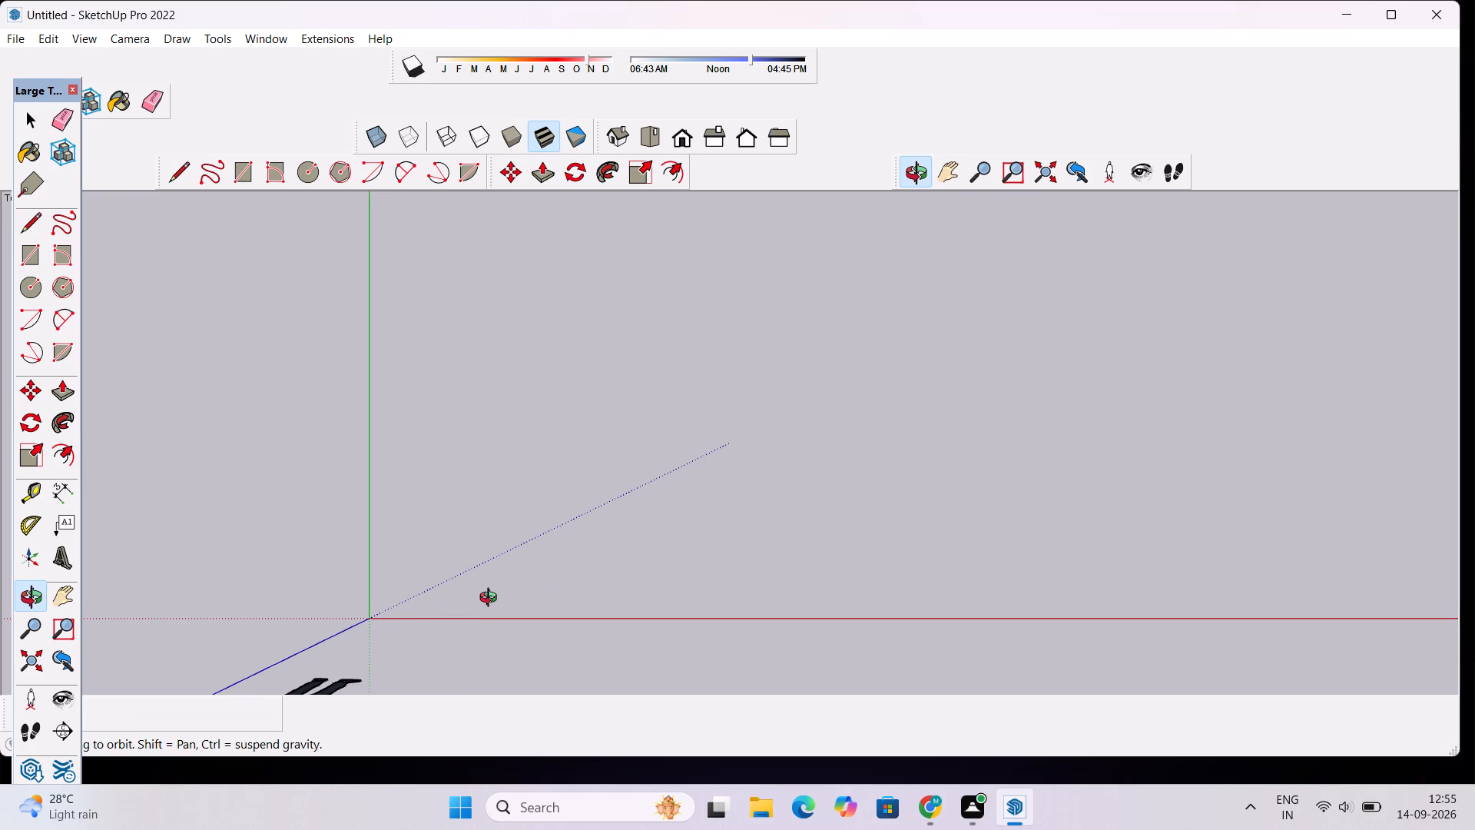
{"action": "scroll", "coordinate": [457, 595], "scroll_direction": "up", "scroll_amount": 3}
{"action": "scroll", "coordinate": [457, 593], "scroll_direction": "down", "scroll_amount": 4}
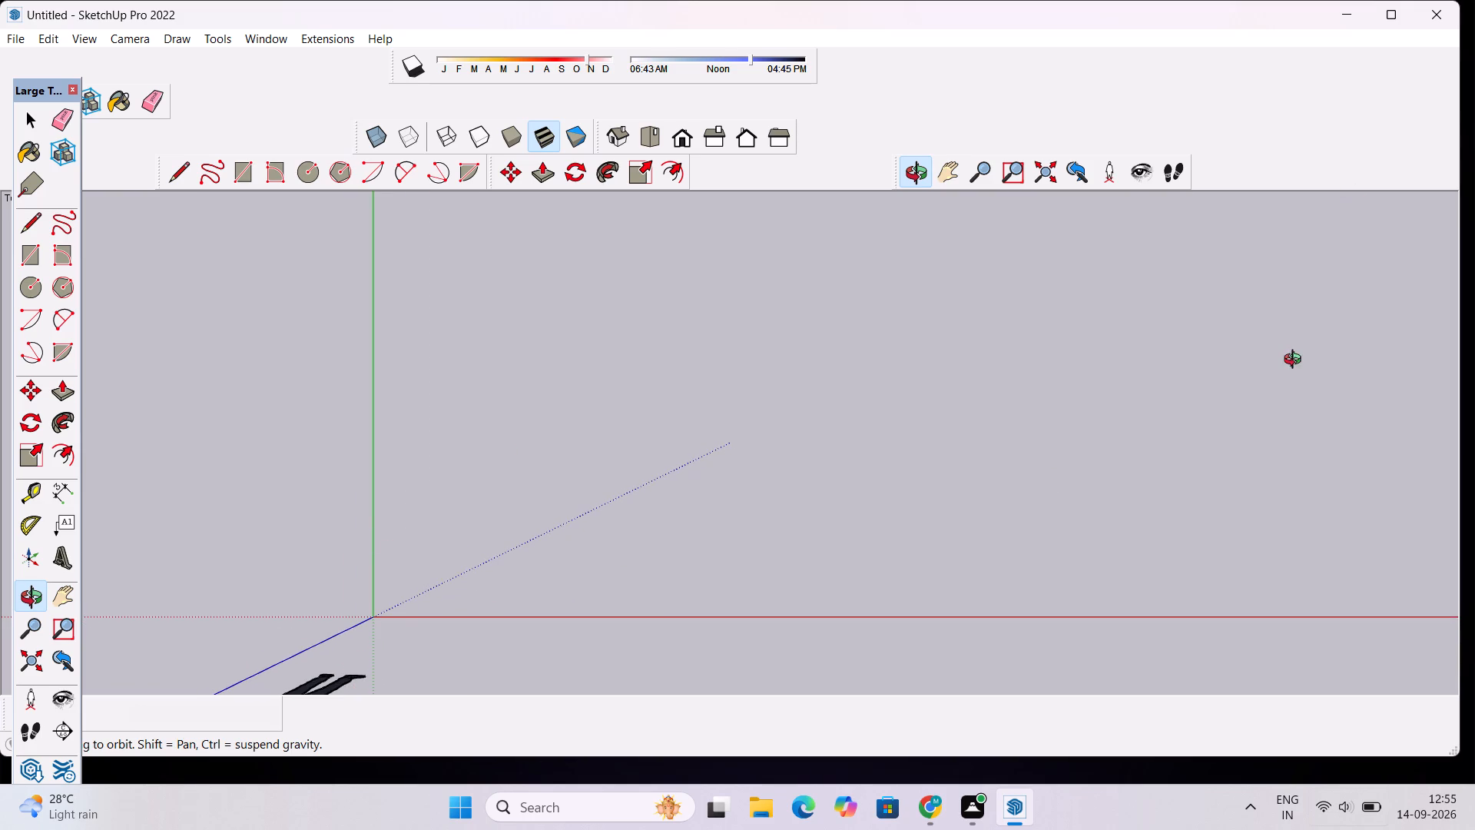
{"action": "right_click_drag", "start_coordinate": [278, 478], "coordinate": [280, 511]}
{"action": "scroll", "coordinate": [3, 253], "scroll_direction": "down", "scroll_amount": 5}
{"action": "scroll", "coordinate": [302, 403], "scroll_direction": "up", "scroll_amount": 5}
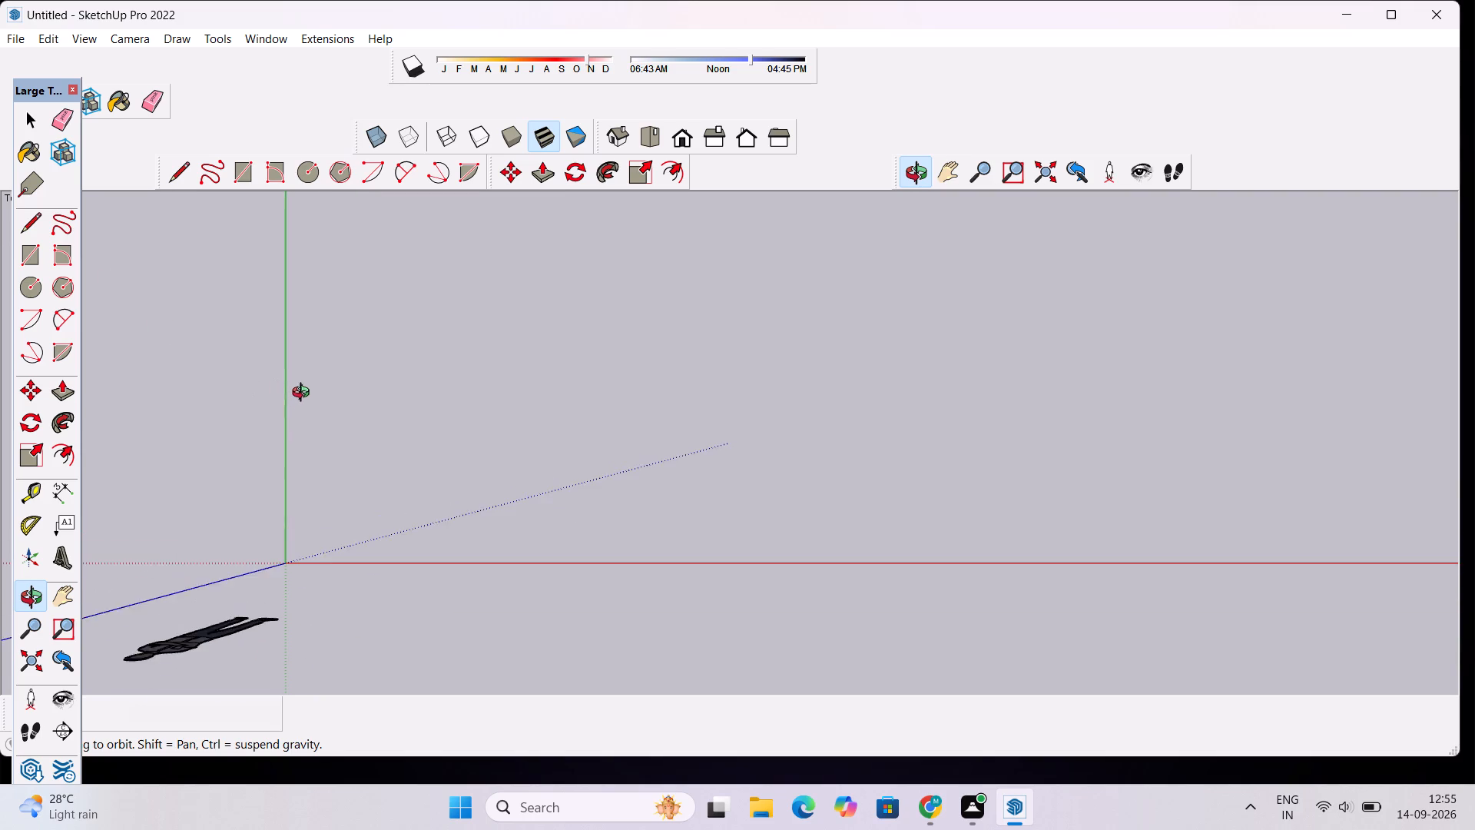
{"action": "scroll", "coordinate": [304, 394], "scroll_direction": "up", "scroll_amount": 2}
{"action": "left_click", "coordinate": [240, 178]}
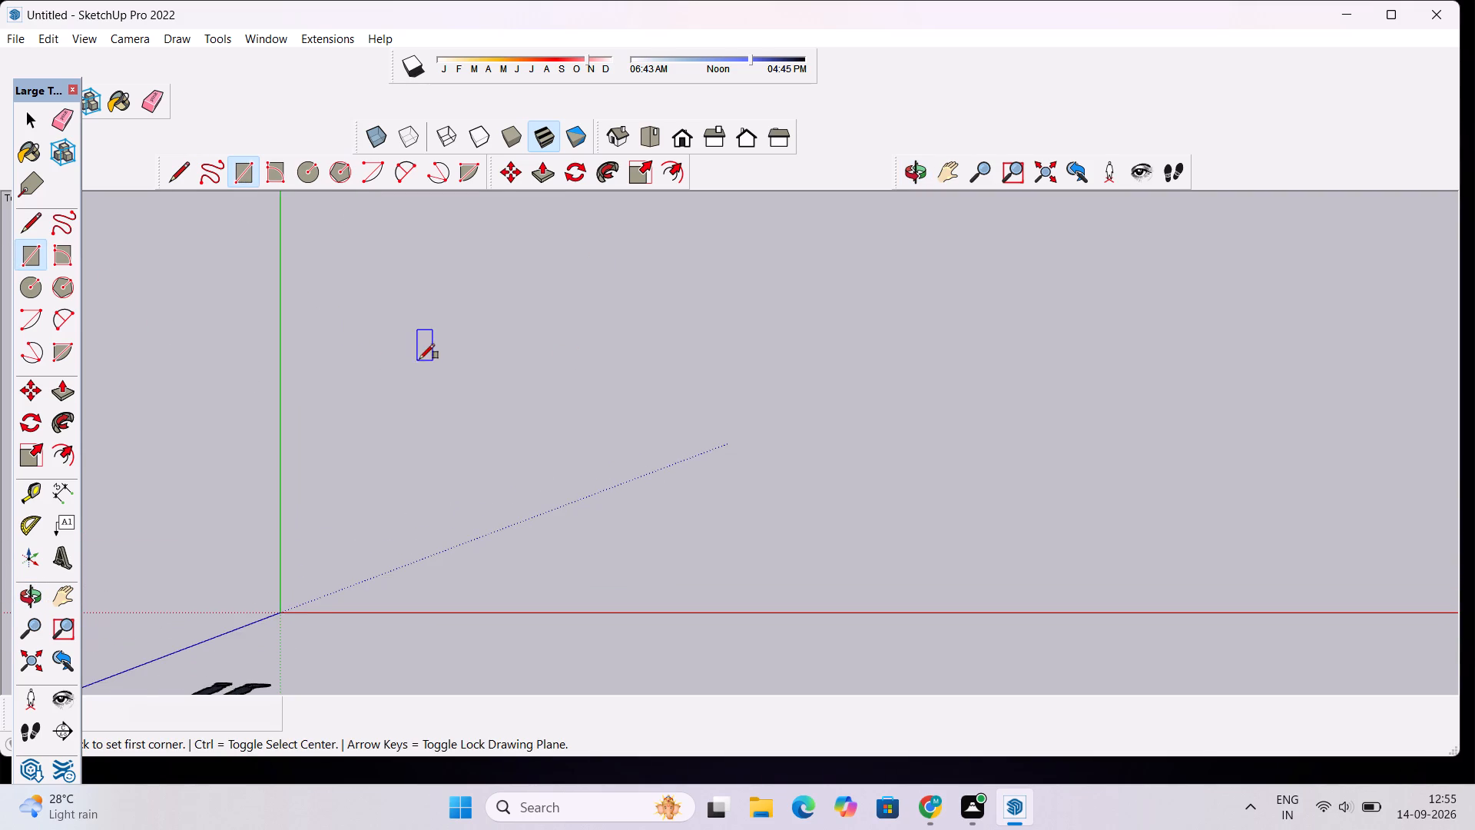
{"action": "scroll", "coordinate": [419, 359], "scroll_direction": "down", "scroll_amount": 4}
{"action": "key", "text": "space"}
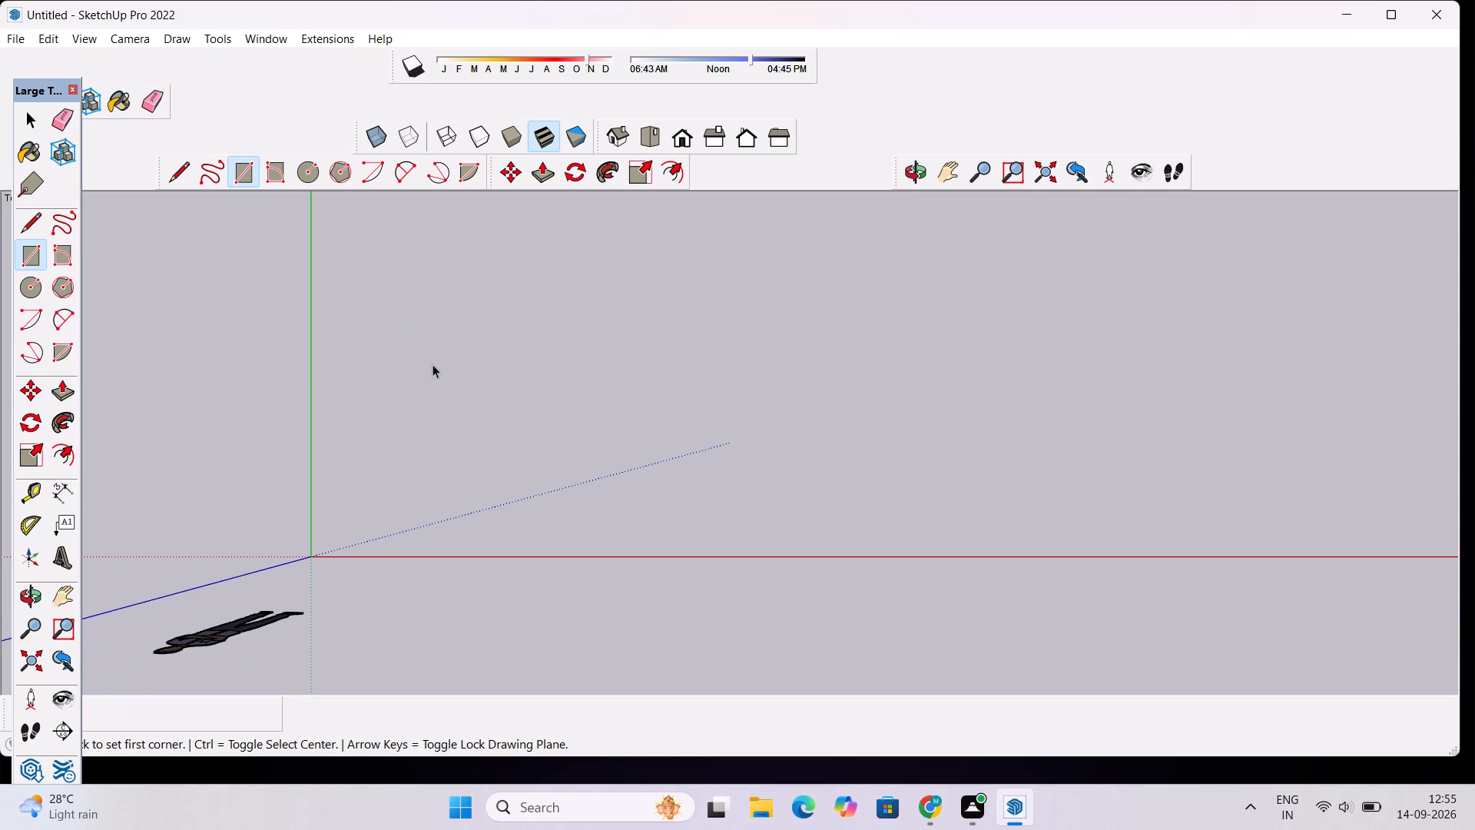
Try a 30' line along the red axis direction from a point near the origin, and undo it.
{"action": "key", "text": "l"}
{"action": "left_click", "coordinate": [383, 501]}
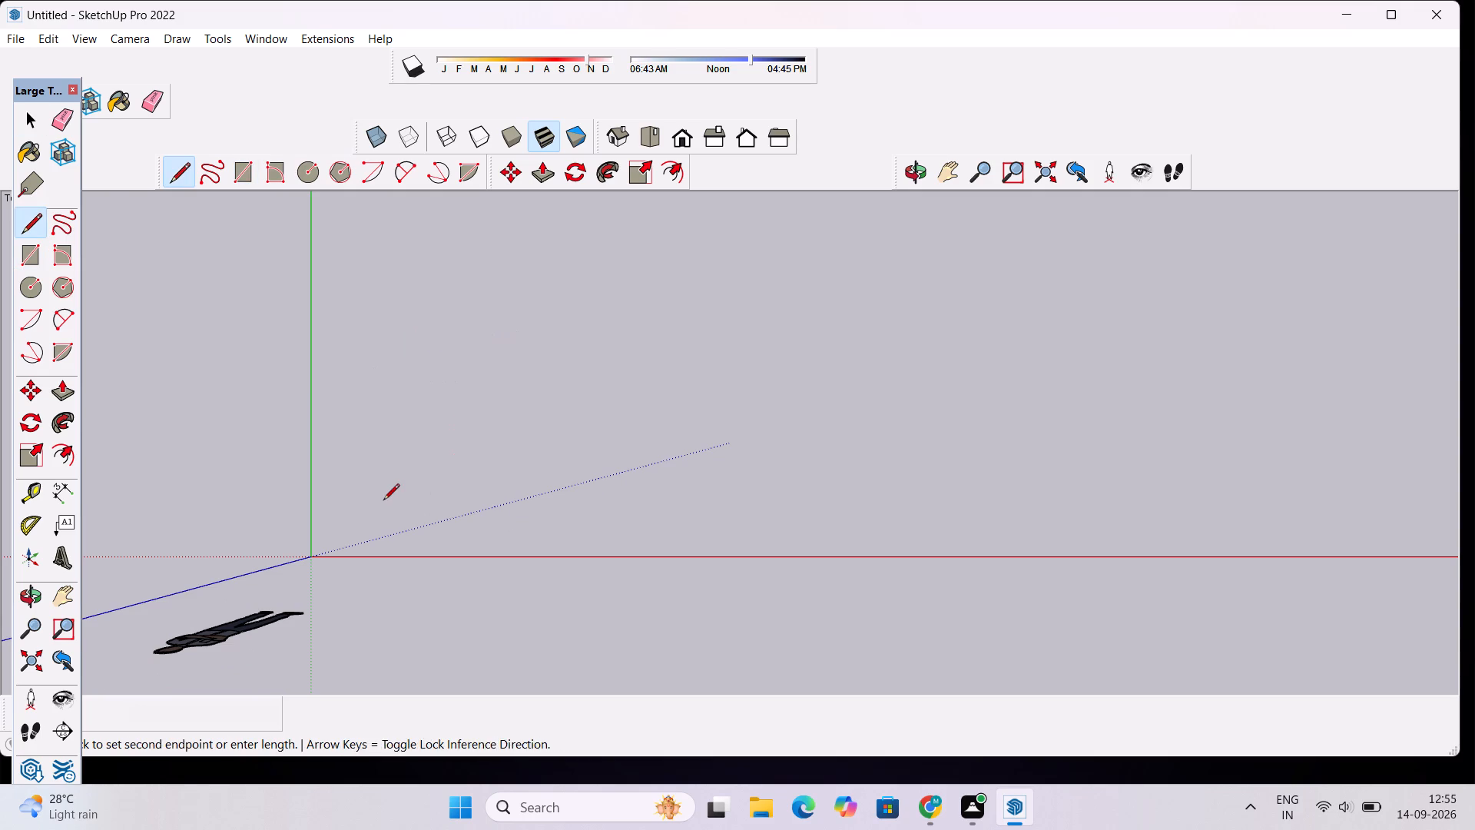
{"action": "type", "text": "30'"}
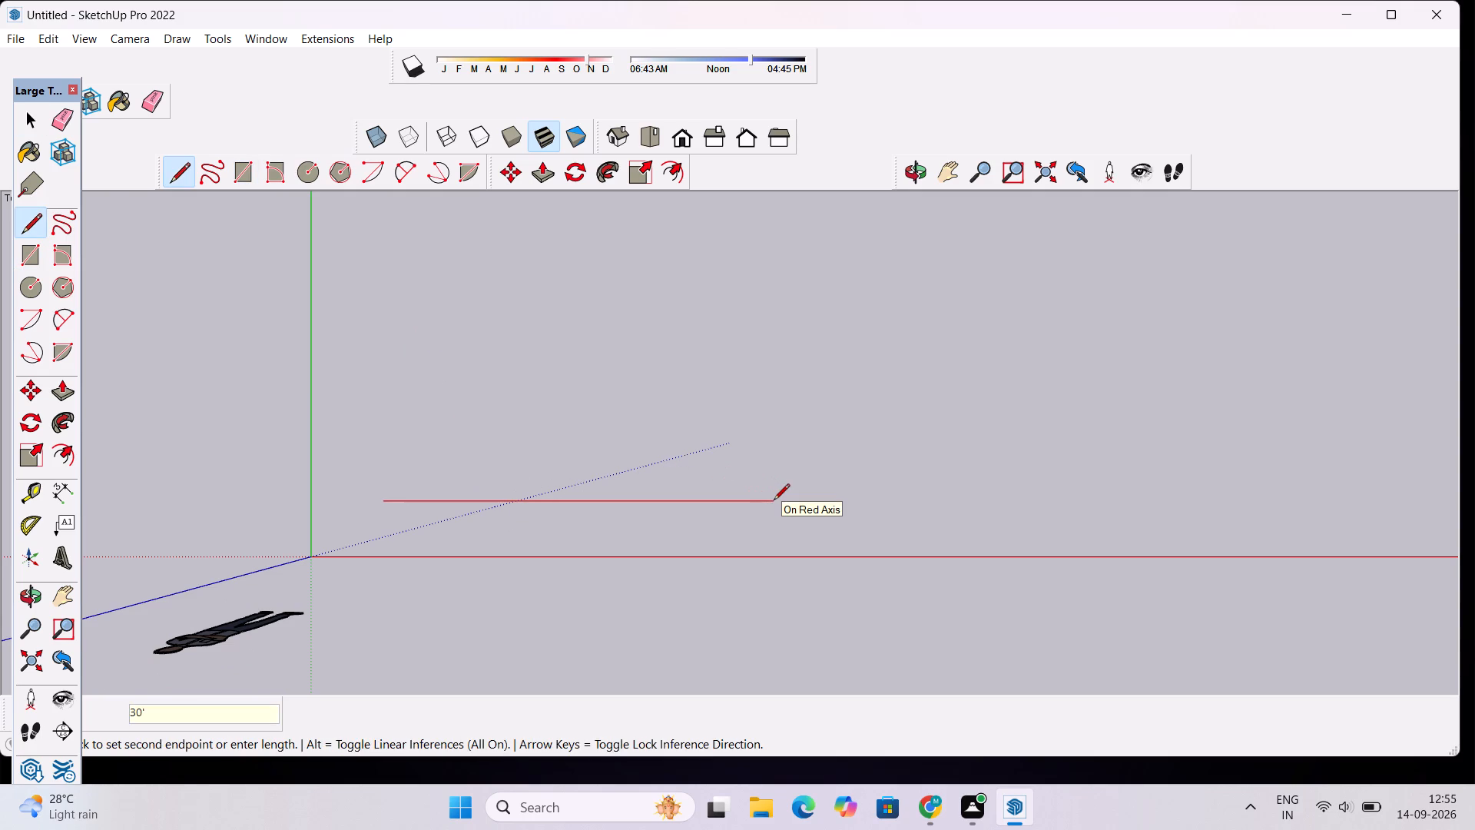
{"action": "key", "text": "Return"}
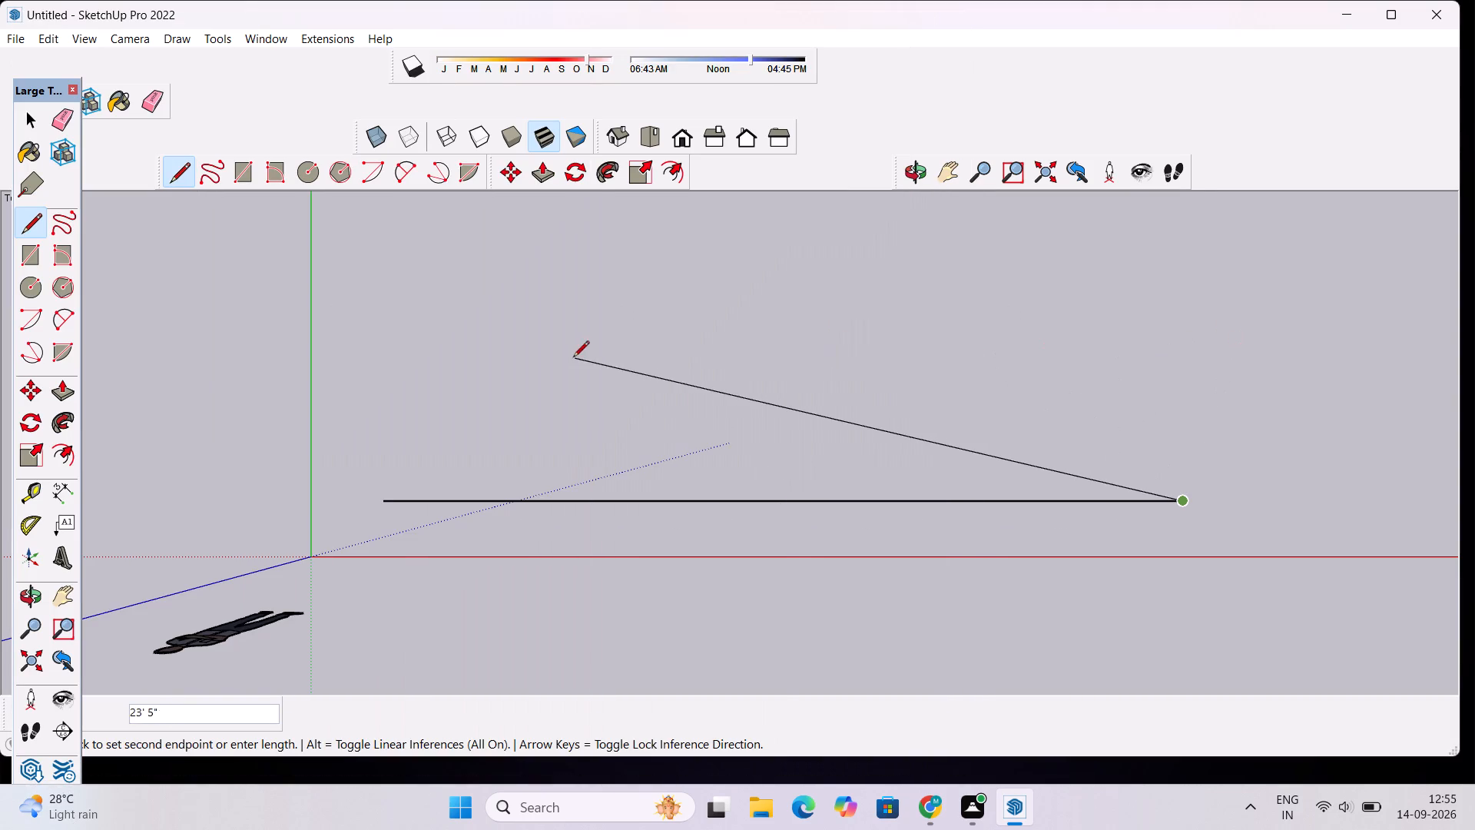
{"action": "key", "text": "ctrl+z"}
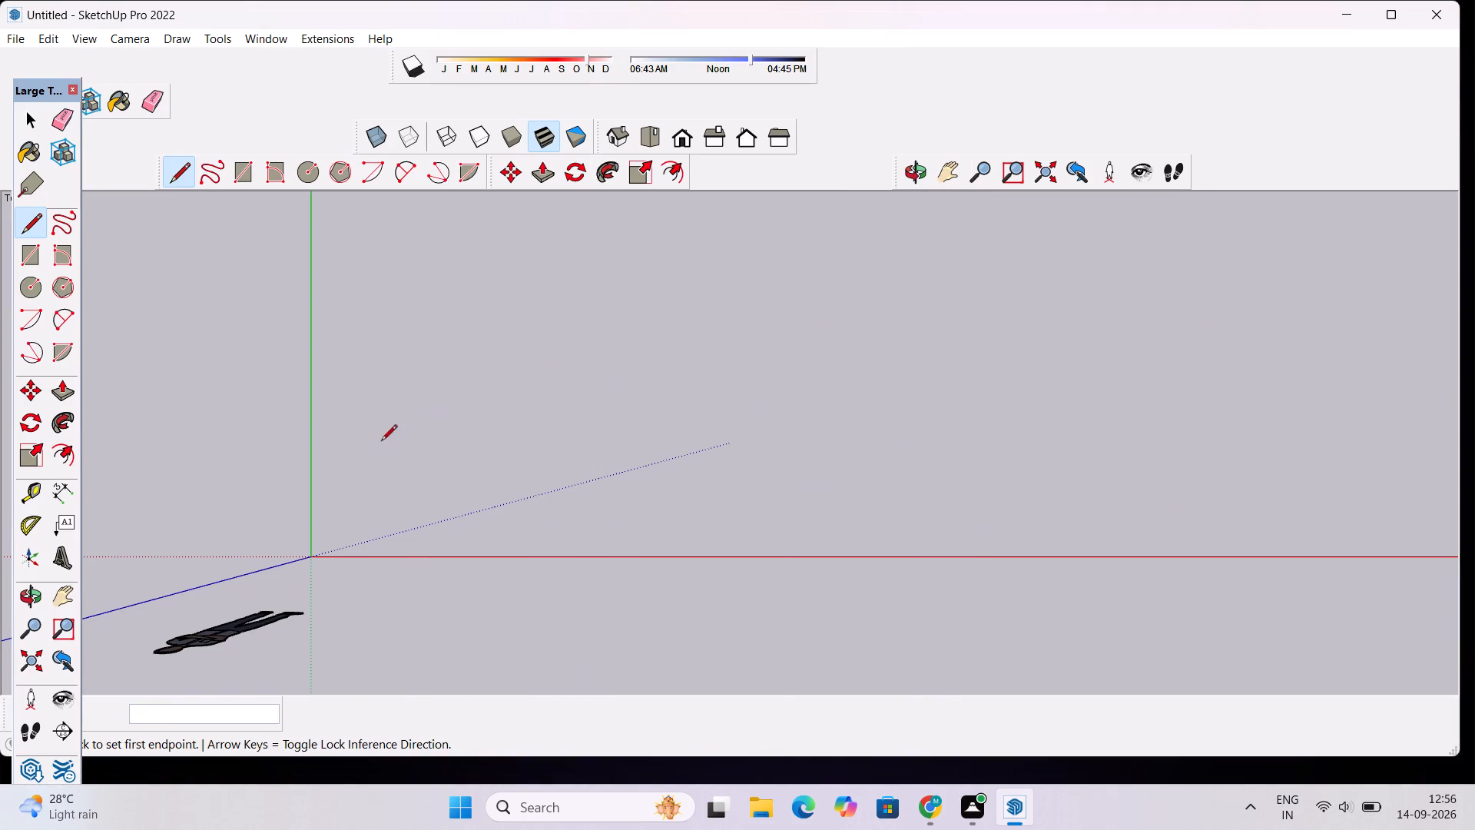
Draw a 35' line parallel to the red axis, starting just off the origin, as the base edge of the footprint.
{"action": "left_click", "coordinate": [363, 510]}
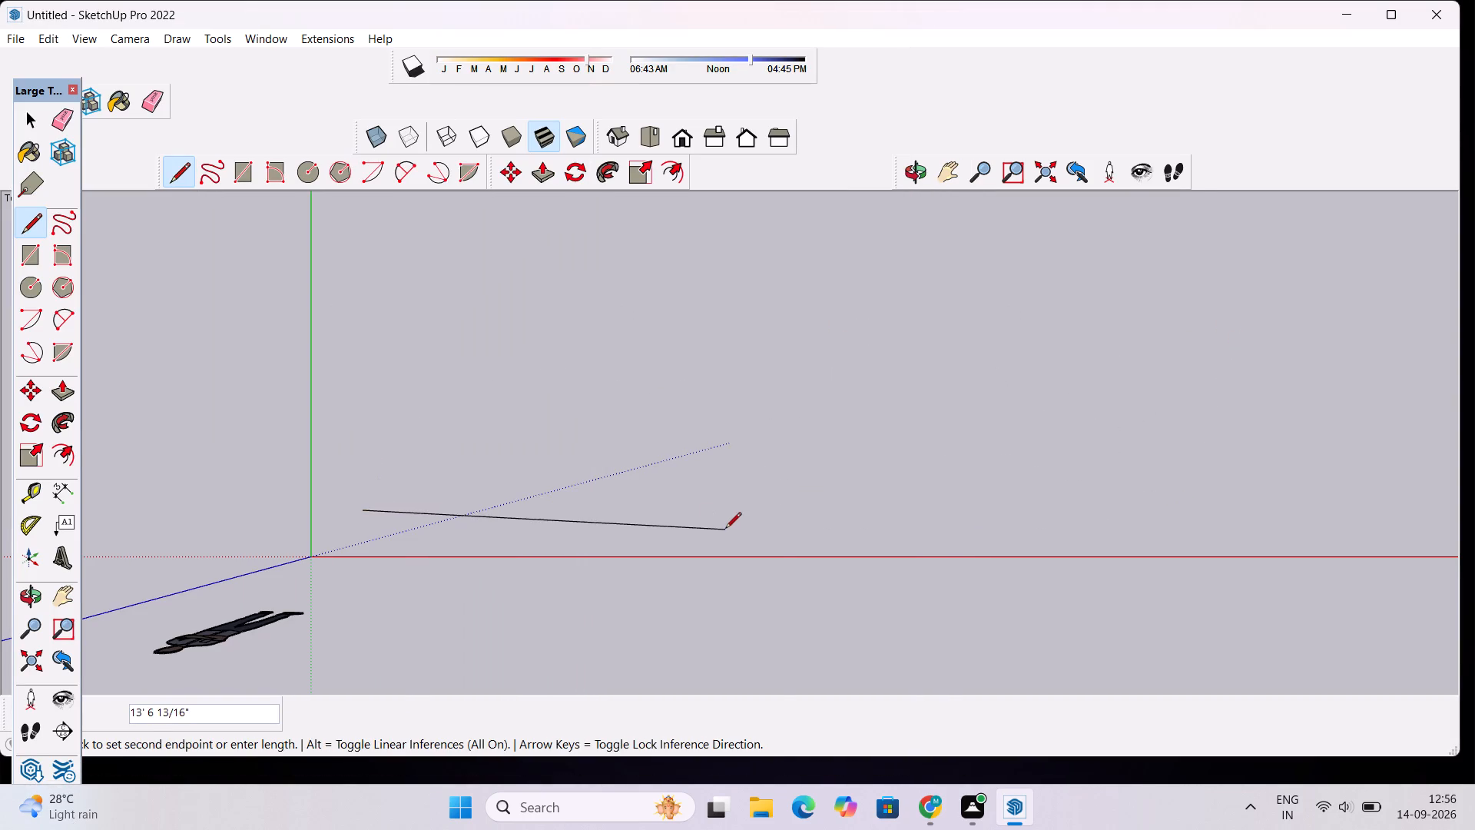
{"action": "type", "text": "35"}
{"action": "key", "text": "apostrophe"}
{"action": "key", "text": "Return"}
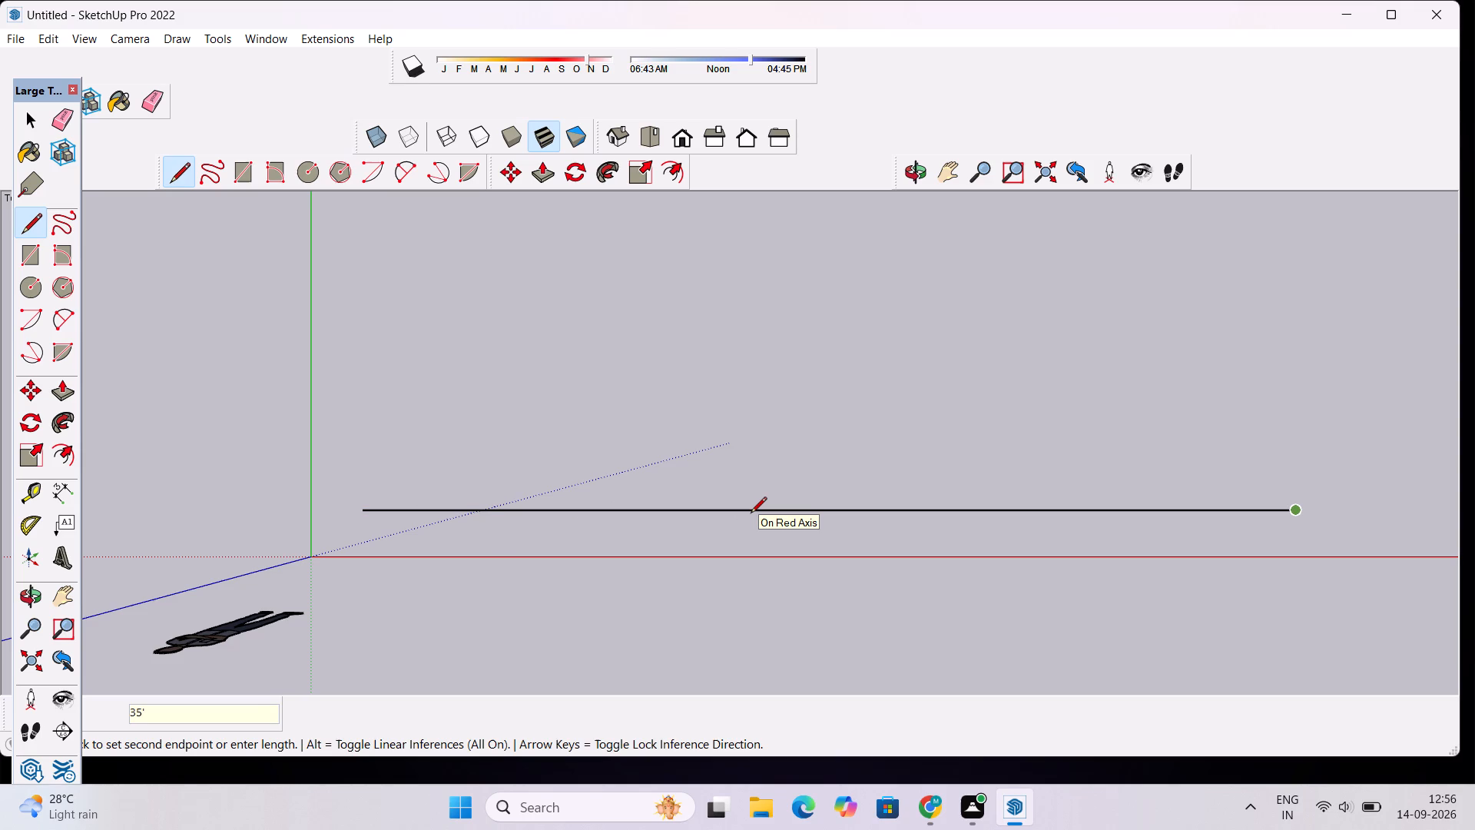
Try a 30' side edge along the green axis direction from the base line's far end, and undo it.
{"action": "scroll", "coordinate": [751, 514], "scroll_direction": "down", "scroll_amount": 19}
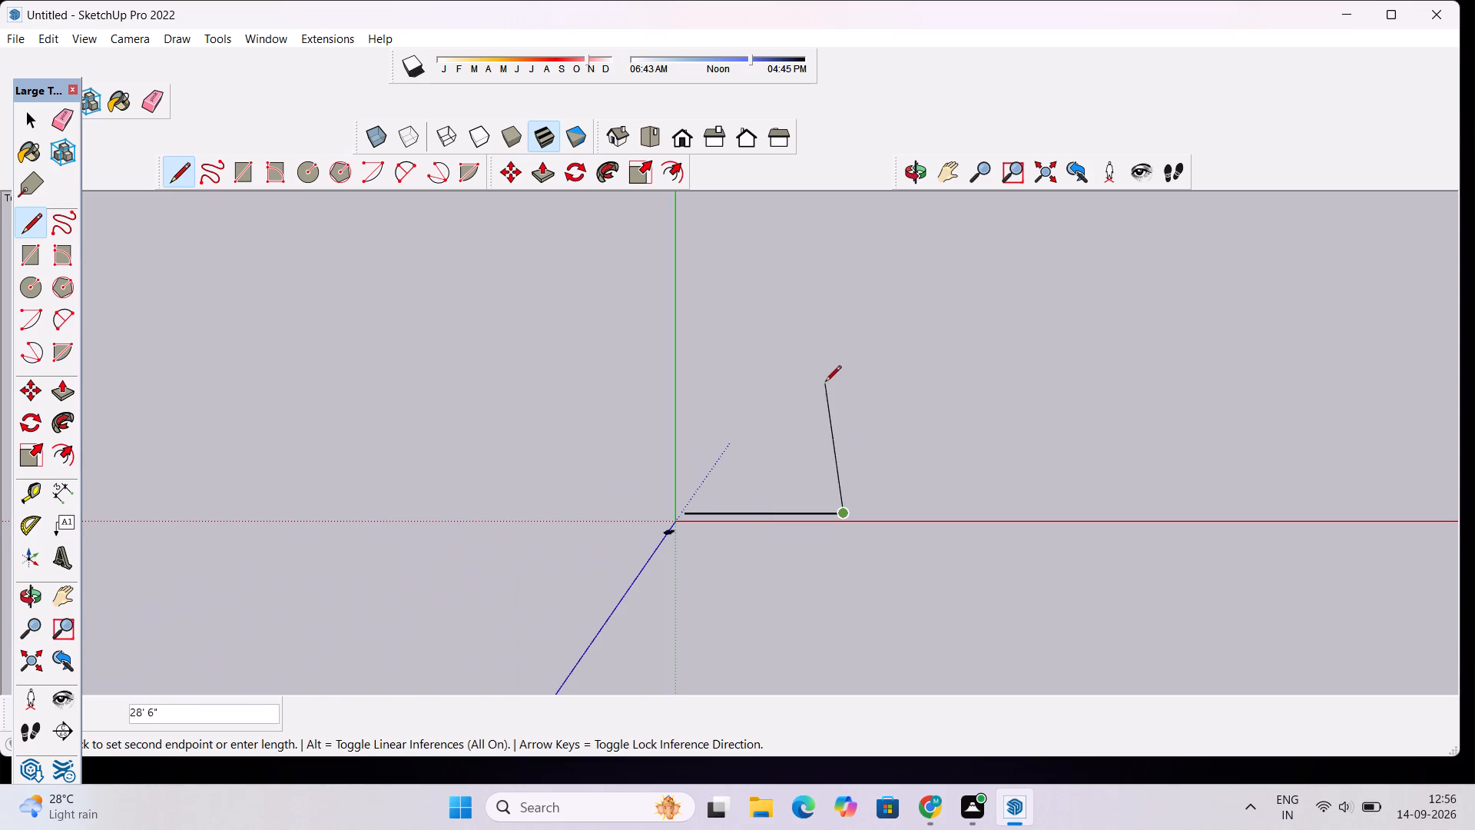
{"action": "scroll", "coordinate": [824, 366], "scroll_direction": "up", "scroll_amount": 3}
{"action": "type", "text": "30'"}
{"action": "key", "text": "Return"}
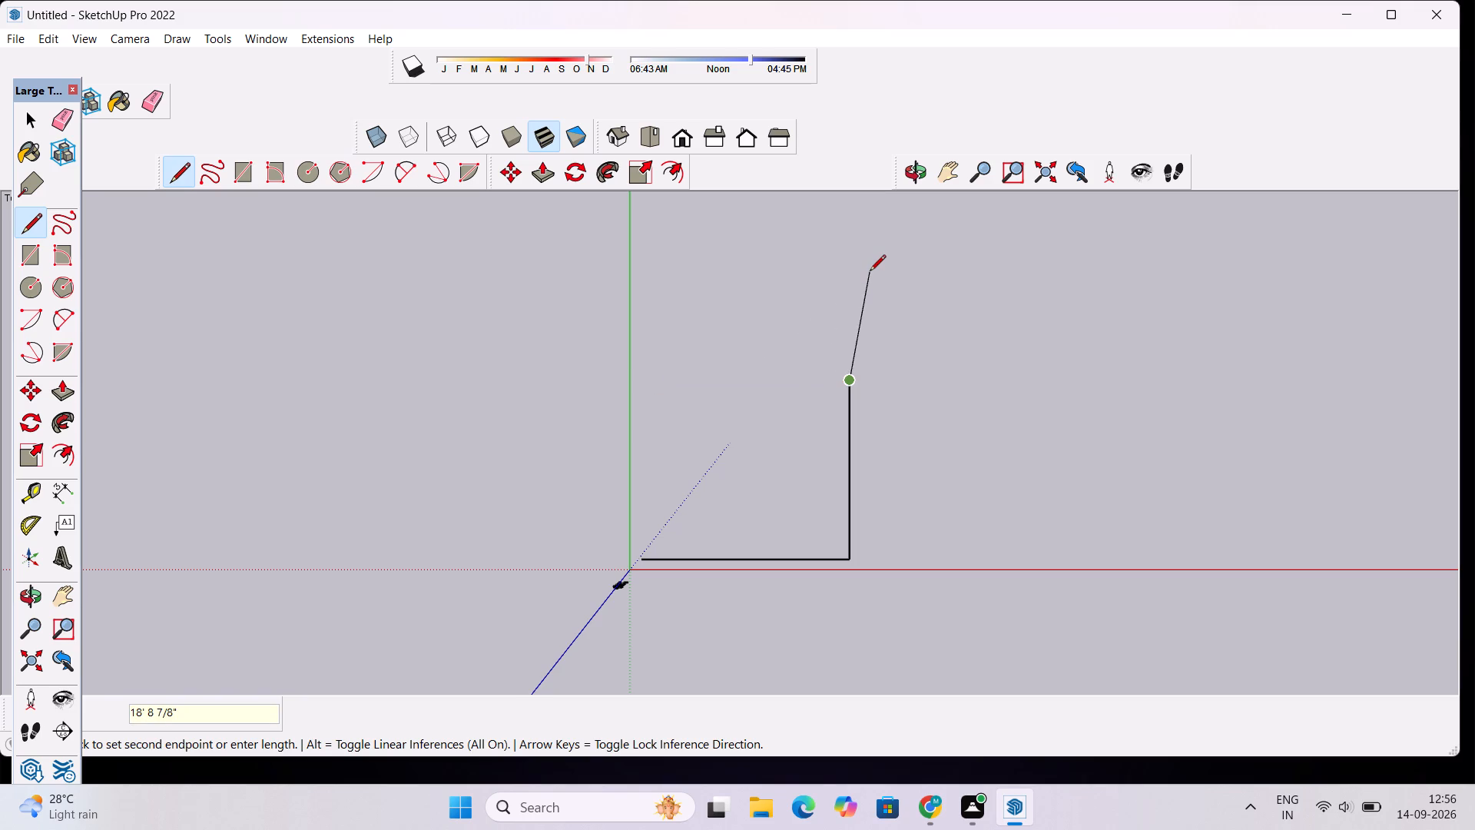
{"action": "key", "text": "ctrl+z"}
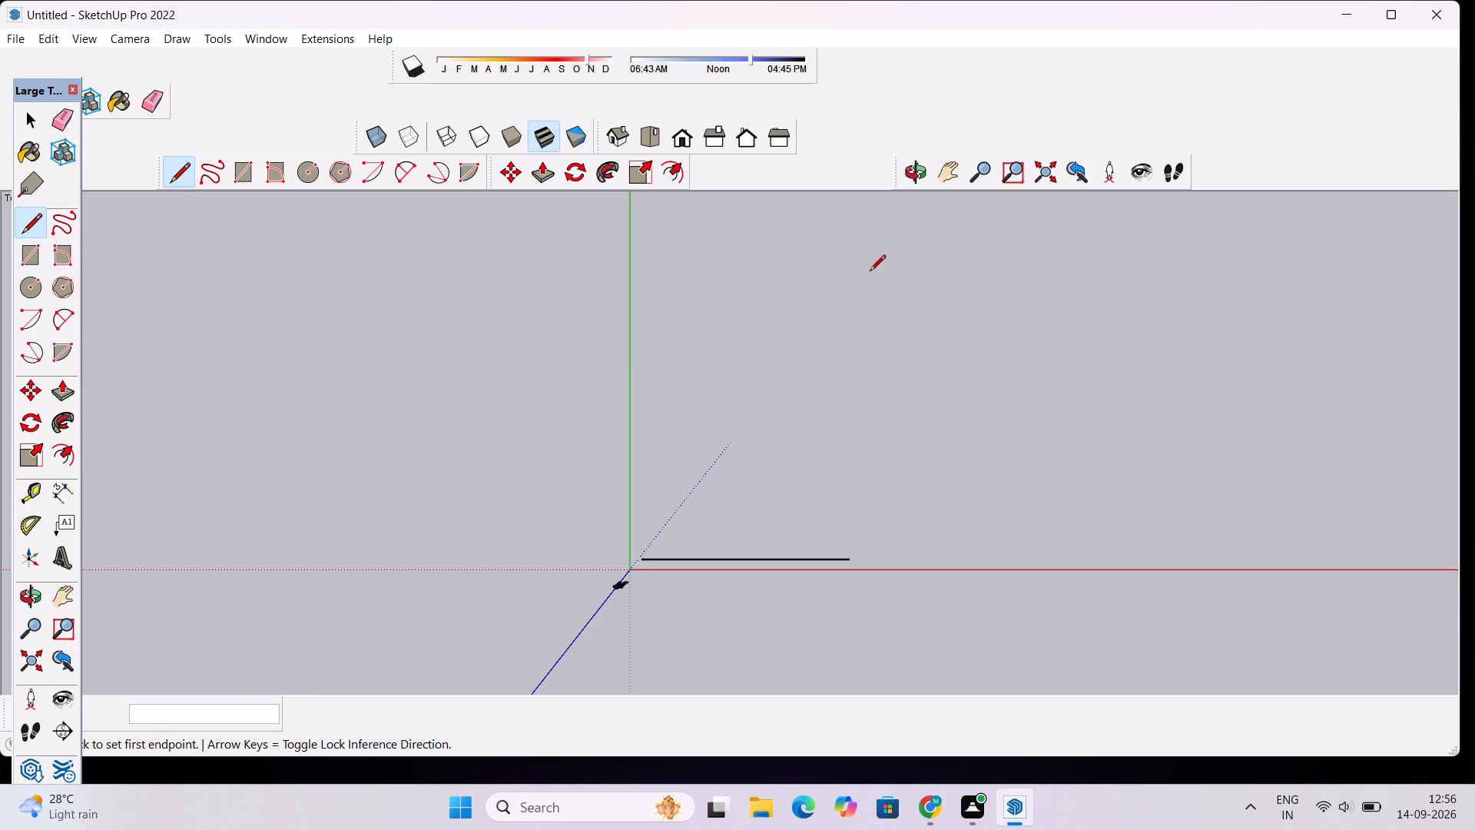
Complete the 35' by 35' square footprint from the base line's far end, closing it at the starting point.
{"action": "left_click", "coordinate": [847, 560]}
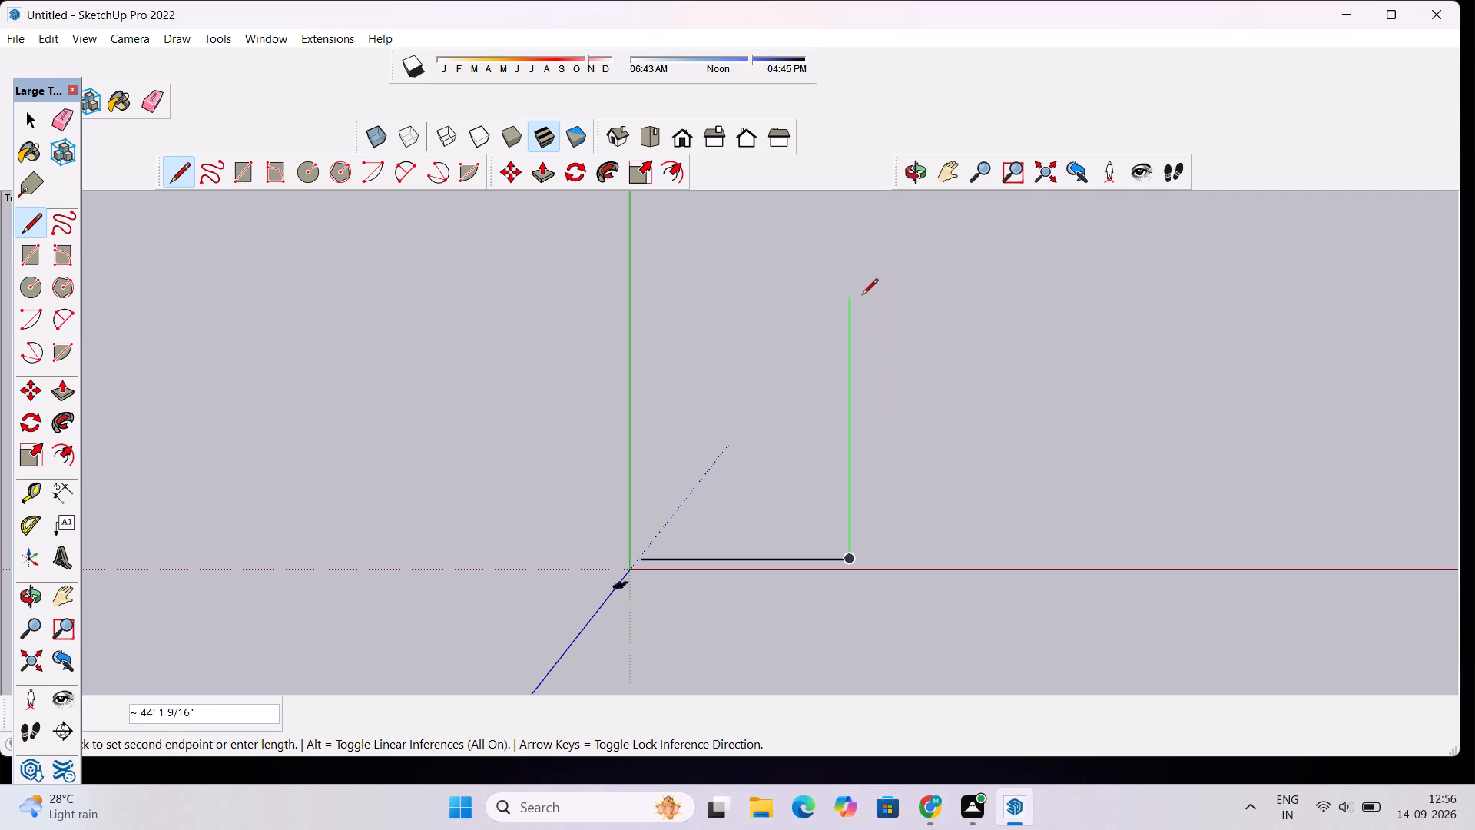
{"action": "key", "text": "3"}
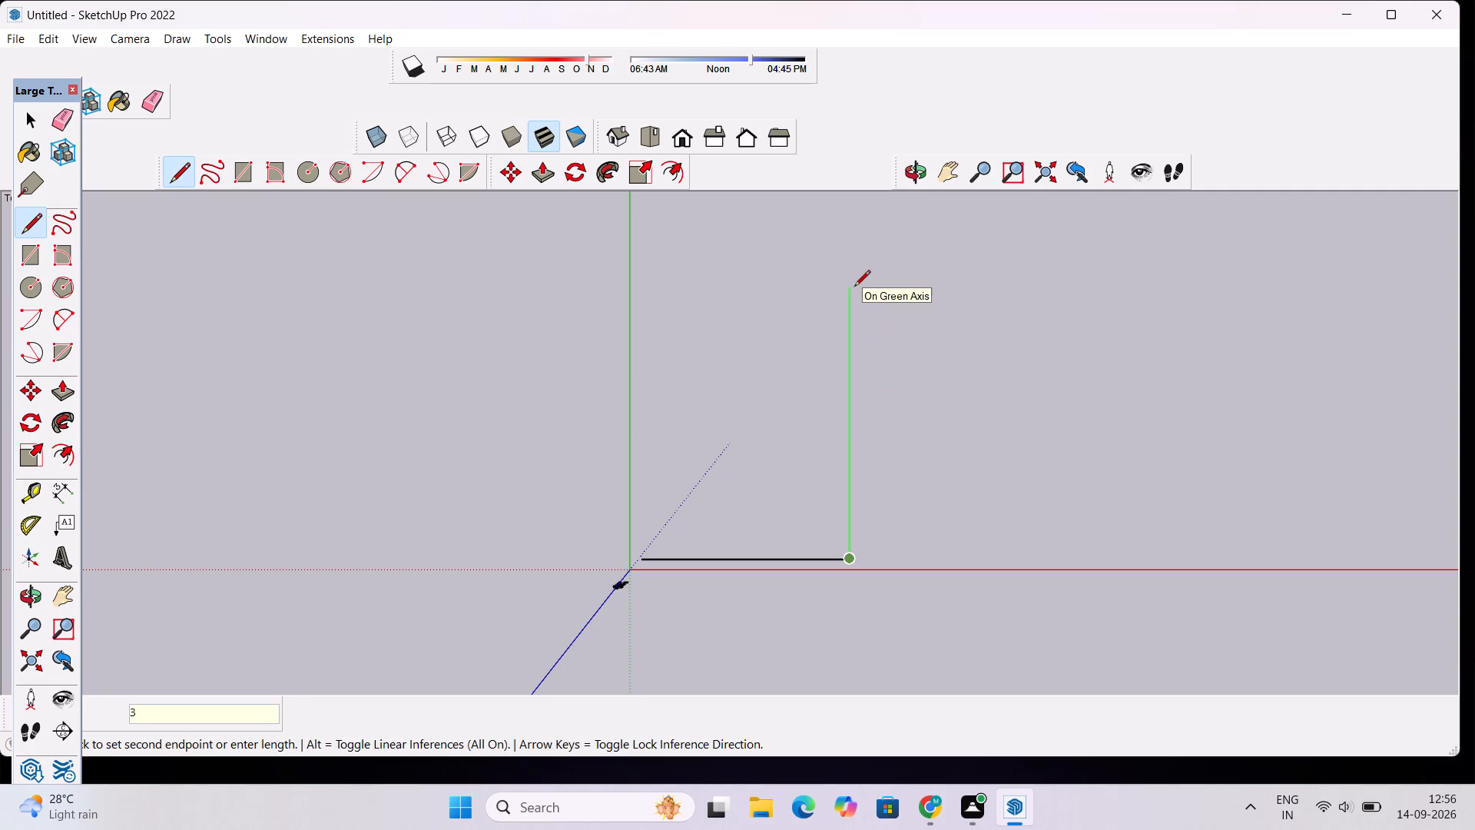
{"action": "type", "text": "5'"}
{"action": "key", "text": "Return"}
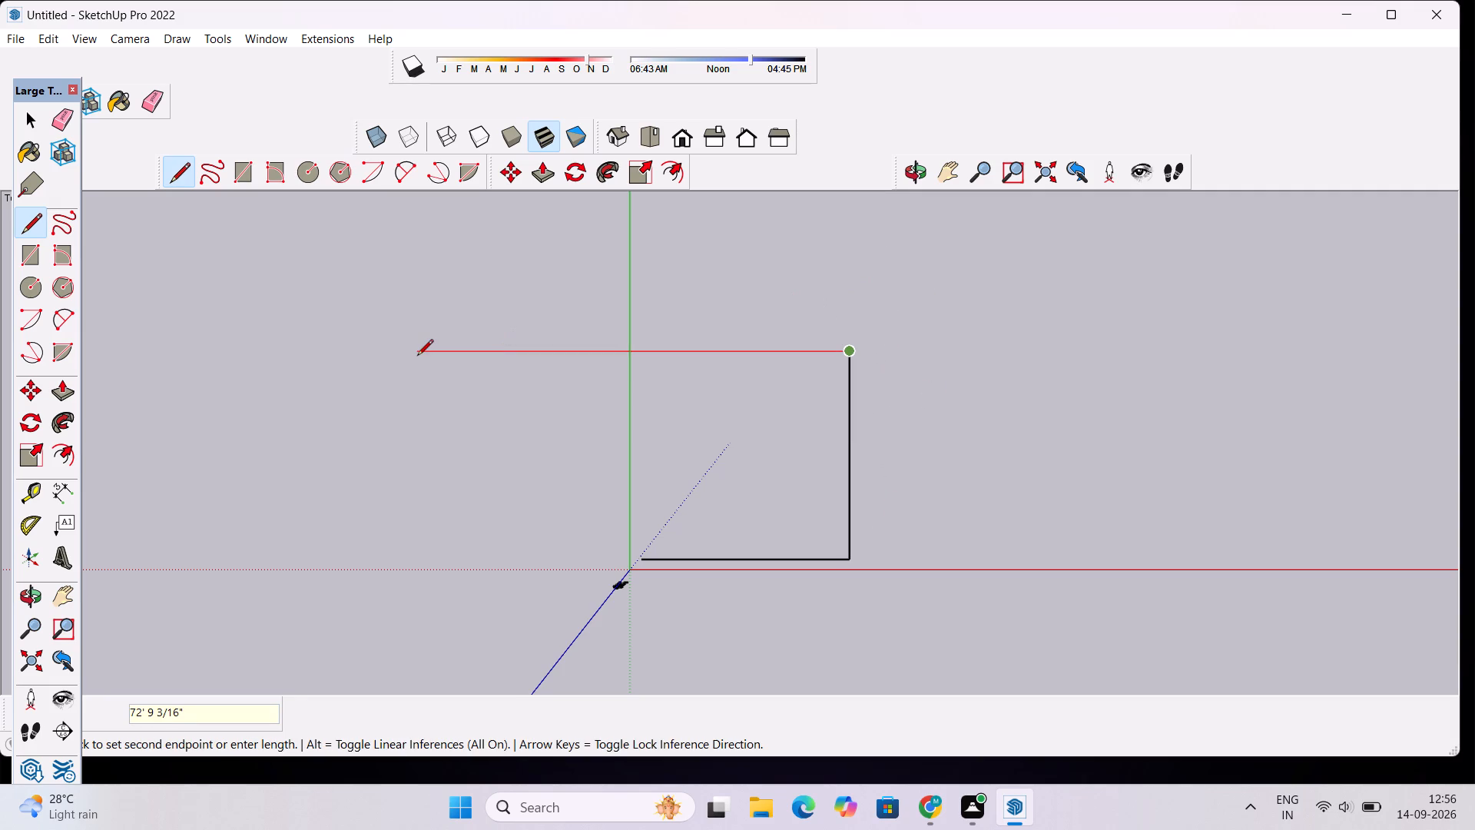
{"action": "type", "text": "35'"}
{"action": "key", "text": "Return"}
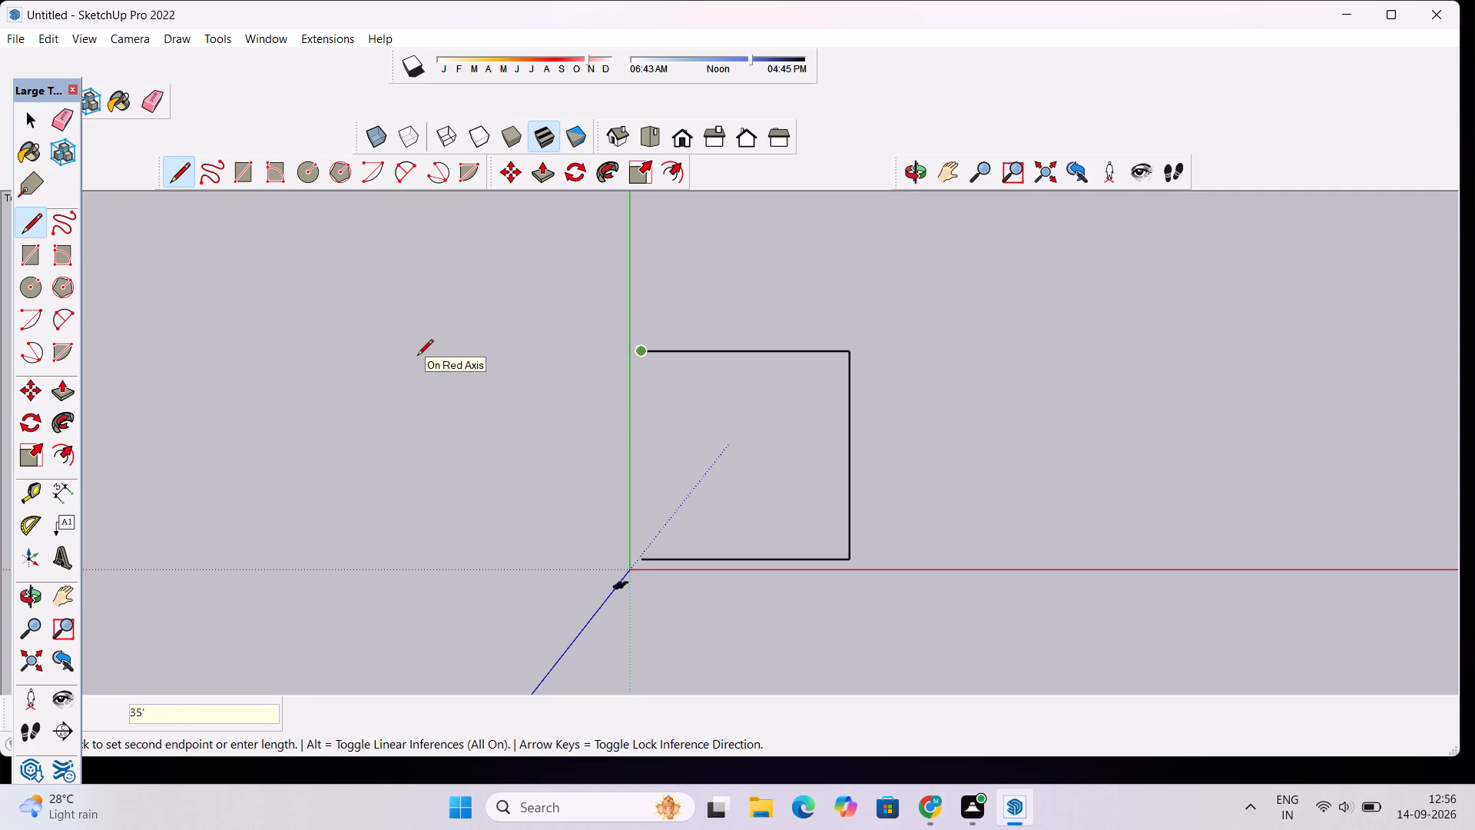
{"action": "left_click", "coordinate": [642, 562]}
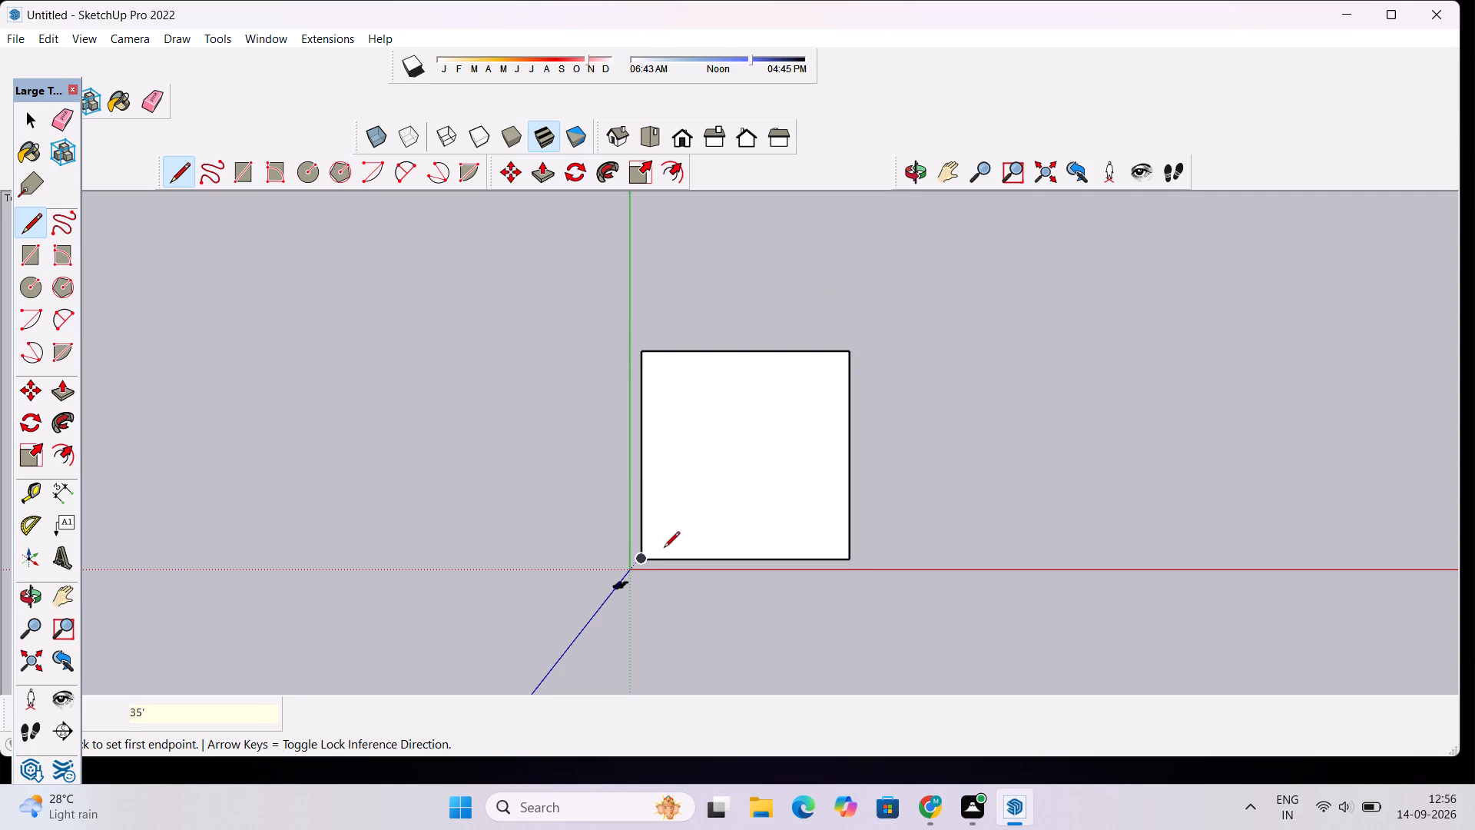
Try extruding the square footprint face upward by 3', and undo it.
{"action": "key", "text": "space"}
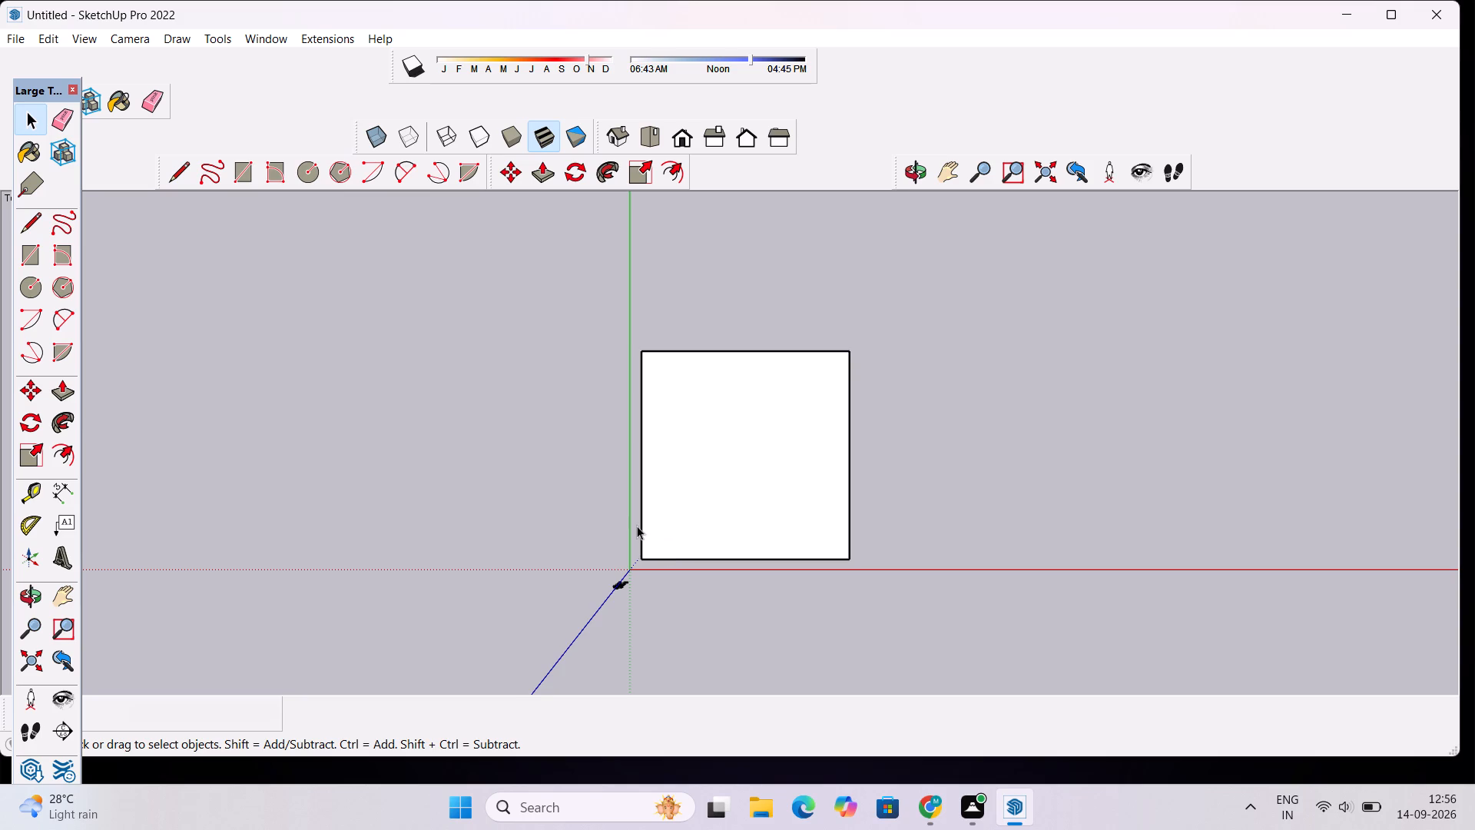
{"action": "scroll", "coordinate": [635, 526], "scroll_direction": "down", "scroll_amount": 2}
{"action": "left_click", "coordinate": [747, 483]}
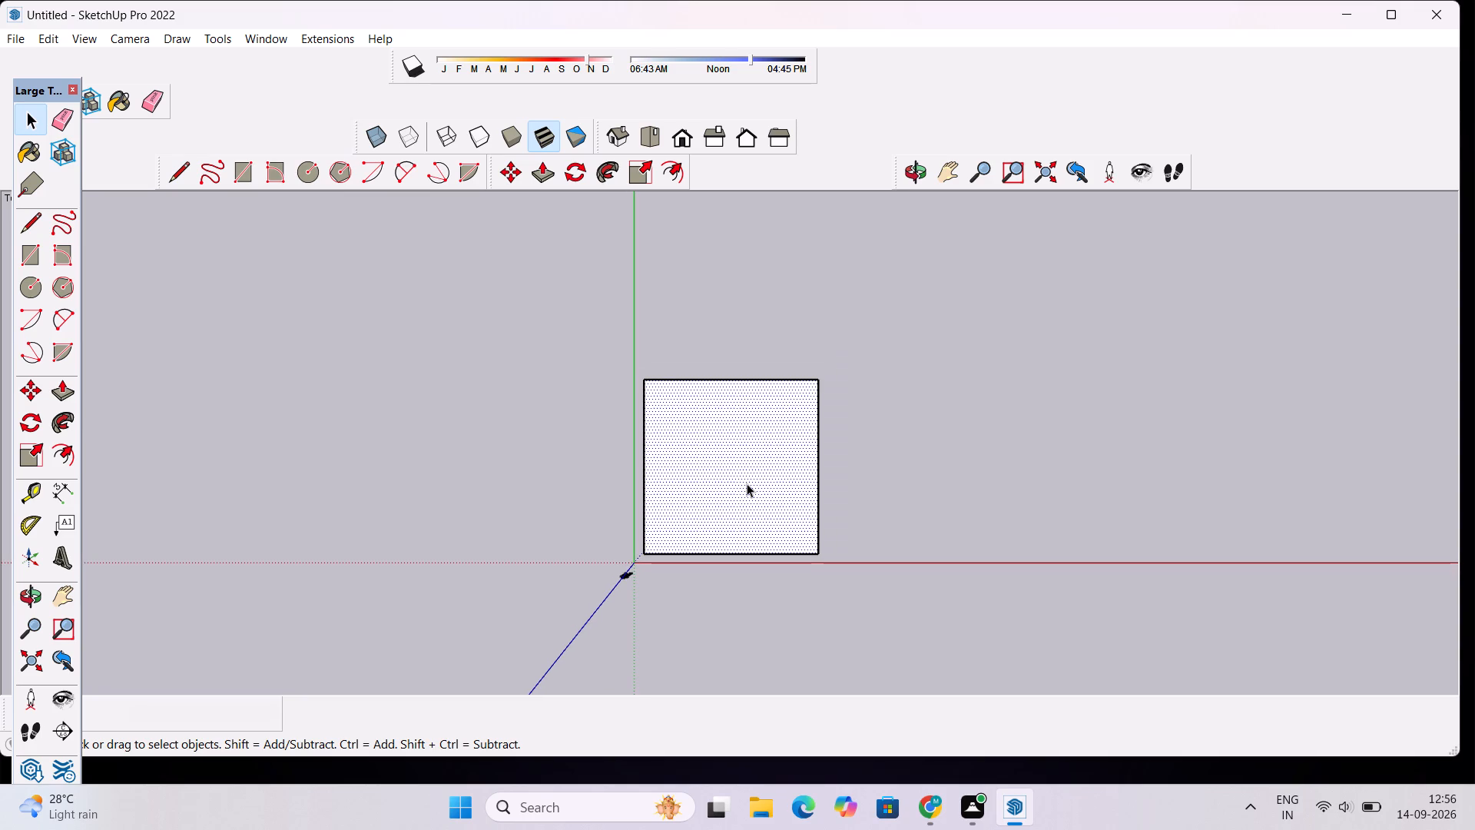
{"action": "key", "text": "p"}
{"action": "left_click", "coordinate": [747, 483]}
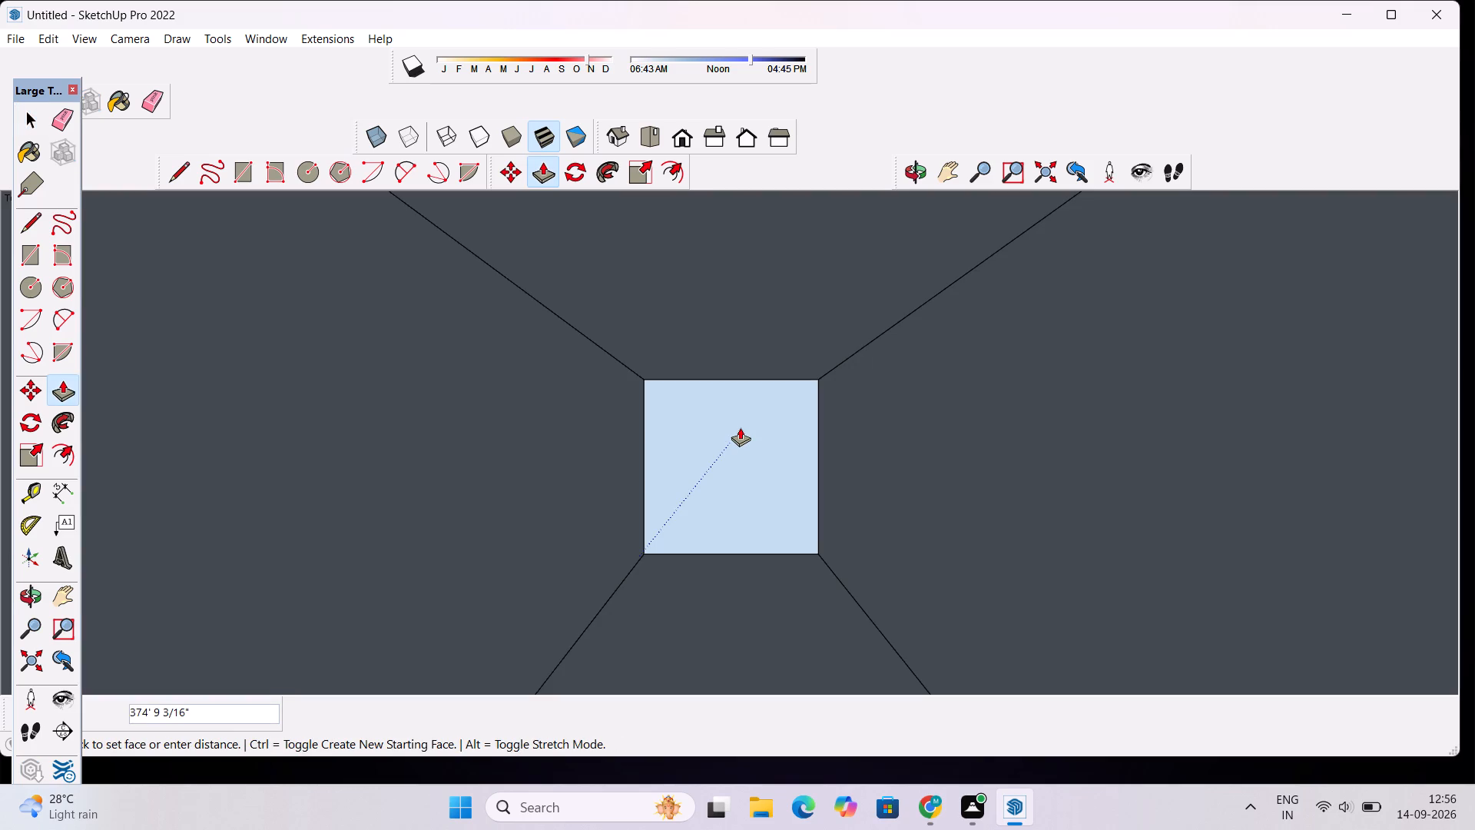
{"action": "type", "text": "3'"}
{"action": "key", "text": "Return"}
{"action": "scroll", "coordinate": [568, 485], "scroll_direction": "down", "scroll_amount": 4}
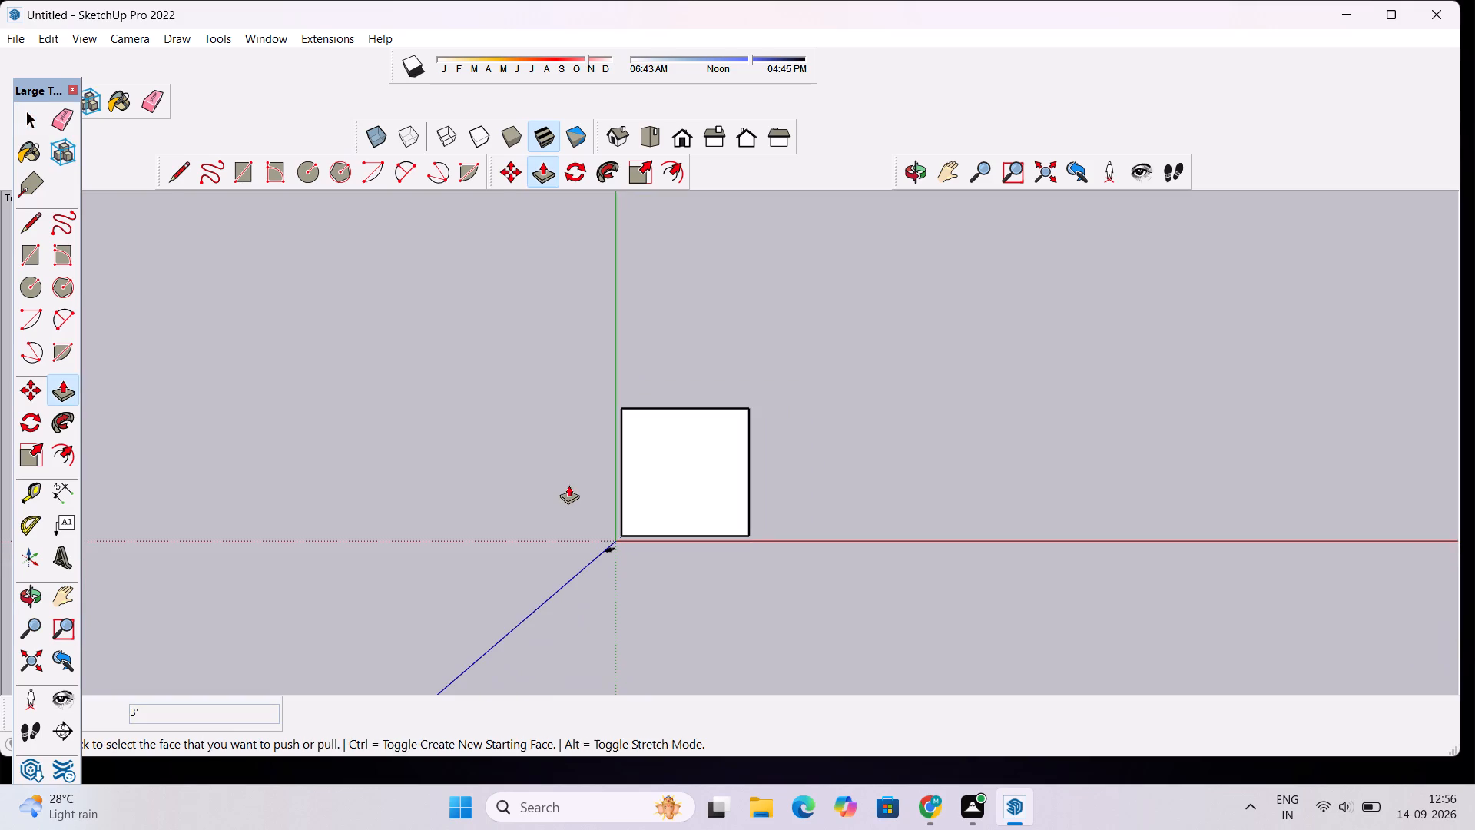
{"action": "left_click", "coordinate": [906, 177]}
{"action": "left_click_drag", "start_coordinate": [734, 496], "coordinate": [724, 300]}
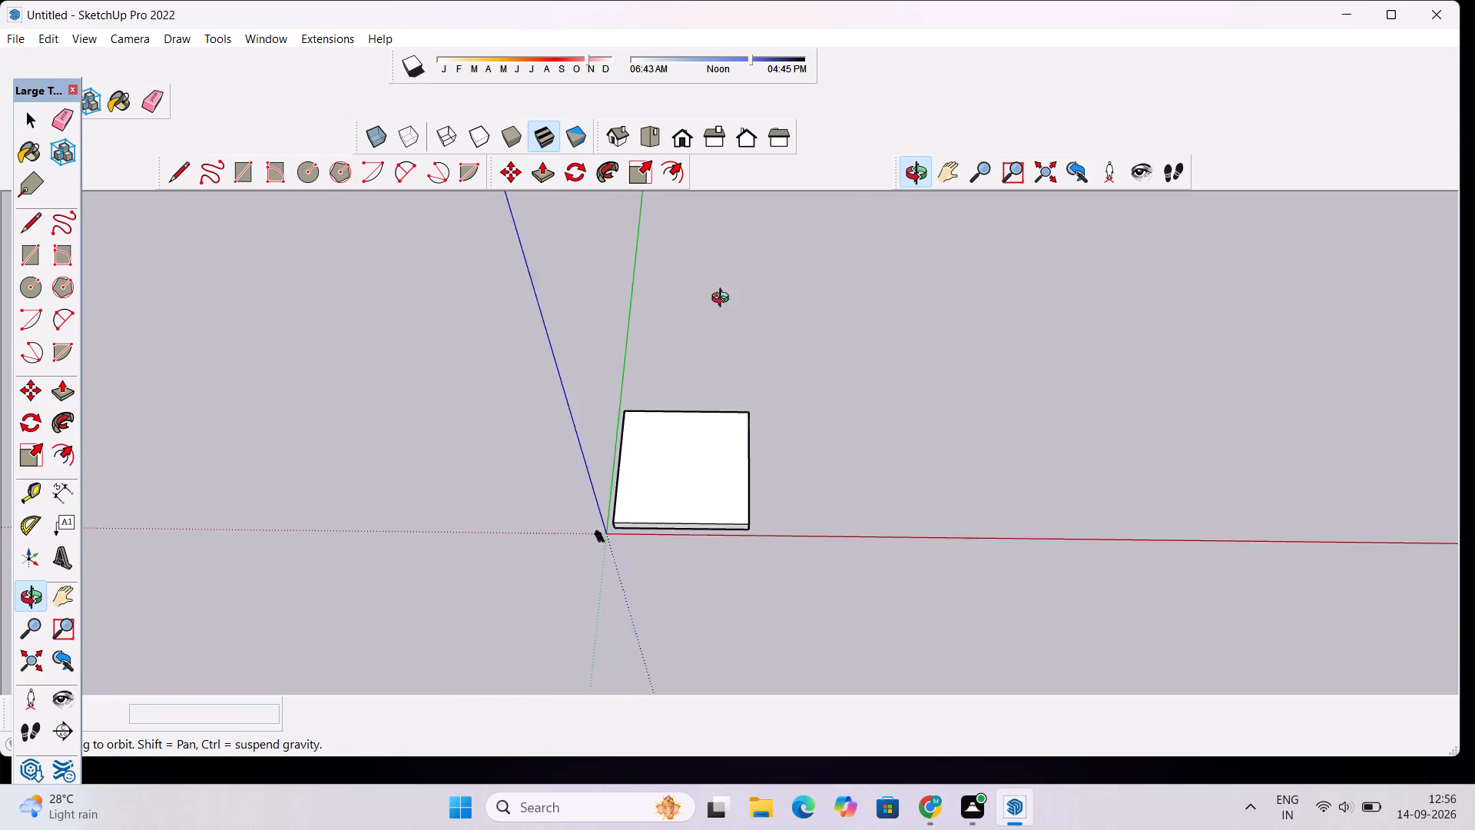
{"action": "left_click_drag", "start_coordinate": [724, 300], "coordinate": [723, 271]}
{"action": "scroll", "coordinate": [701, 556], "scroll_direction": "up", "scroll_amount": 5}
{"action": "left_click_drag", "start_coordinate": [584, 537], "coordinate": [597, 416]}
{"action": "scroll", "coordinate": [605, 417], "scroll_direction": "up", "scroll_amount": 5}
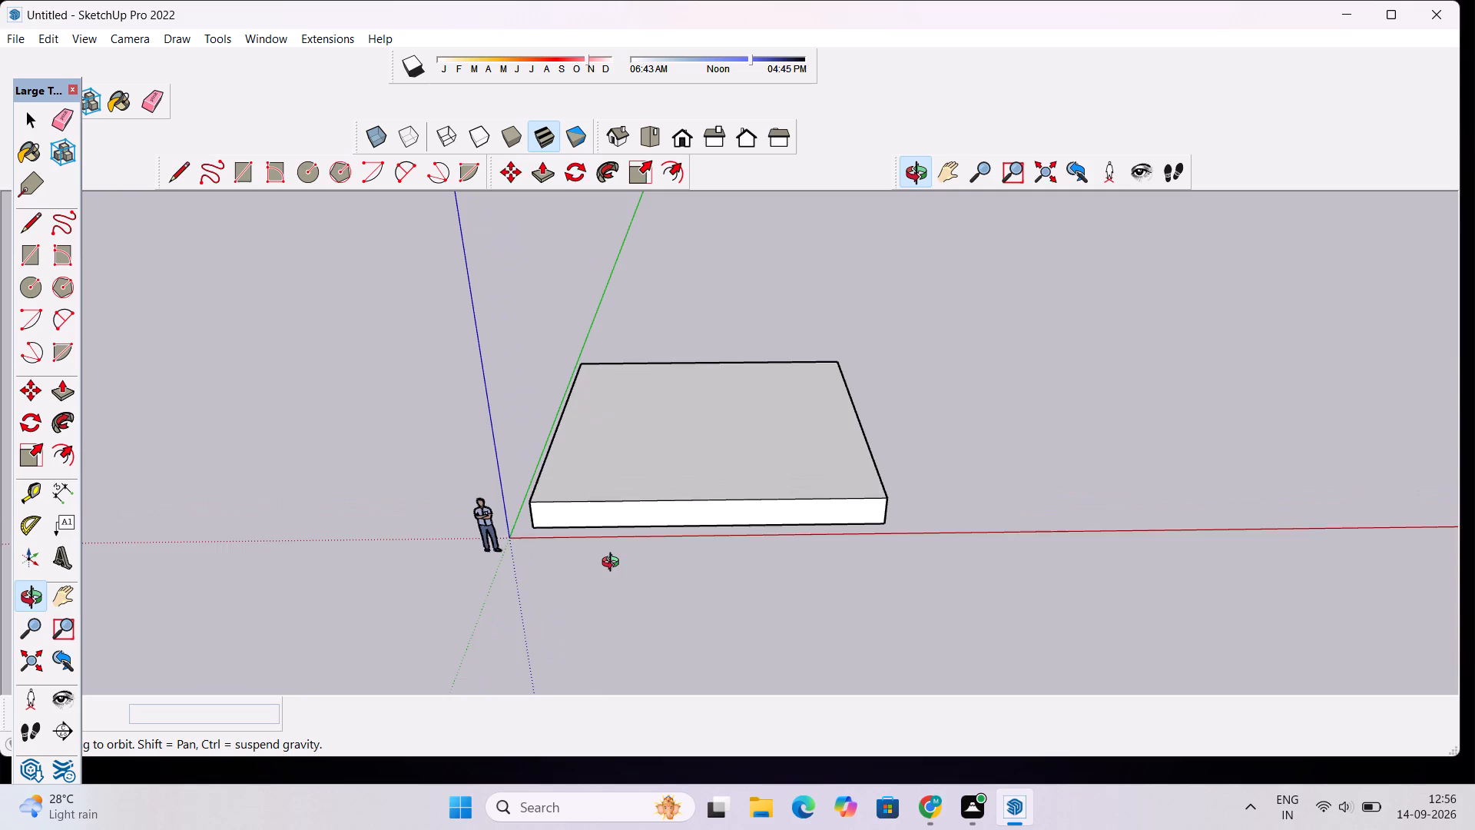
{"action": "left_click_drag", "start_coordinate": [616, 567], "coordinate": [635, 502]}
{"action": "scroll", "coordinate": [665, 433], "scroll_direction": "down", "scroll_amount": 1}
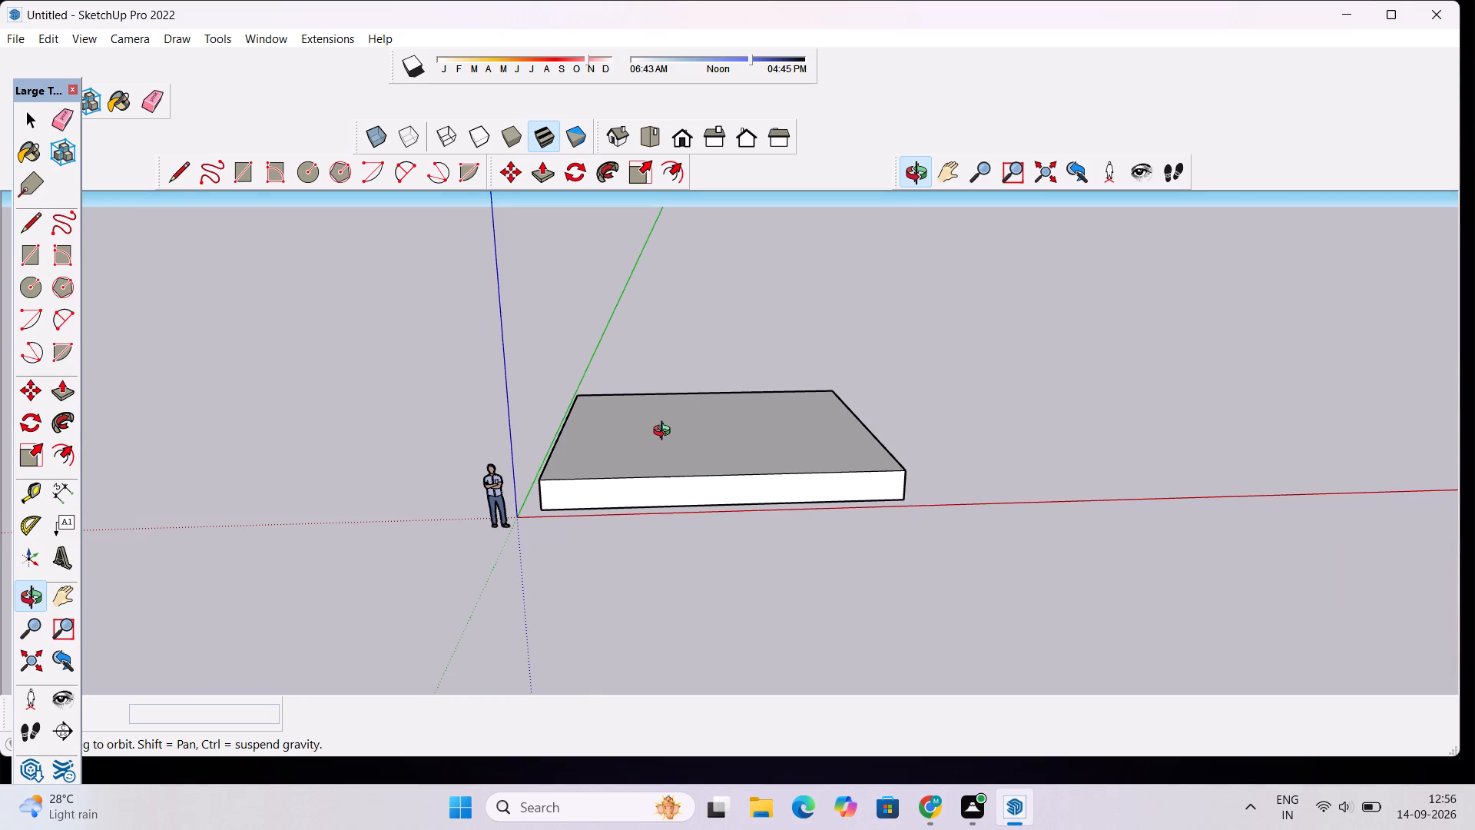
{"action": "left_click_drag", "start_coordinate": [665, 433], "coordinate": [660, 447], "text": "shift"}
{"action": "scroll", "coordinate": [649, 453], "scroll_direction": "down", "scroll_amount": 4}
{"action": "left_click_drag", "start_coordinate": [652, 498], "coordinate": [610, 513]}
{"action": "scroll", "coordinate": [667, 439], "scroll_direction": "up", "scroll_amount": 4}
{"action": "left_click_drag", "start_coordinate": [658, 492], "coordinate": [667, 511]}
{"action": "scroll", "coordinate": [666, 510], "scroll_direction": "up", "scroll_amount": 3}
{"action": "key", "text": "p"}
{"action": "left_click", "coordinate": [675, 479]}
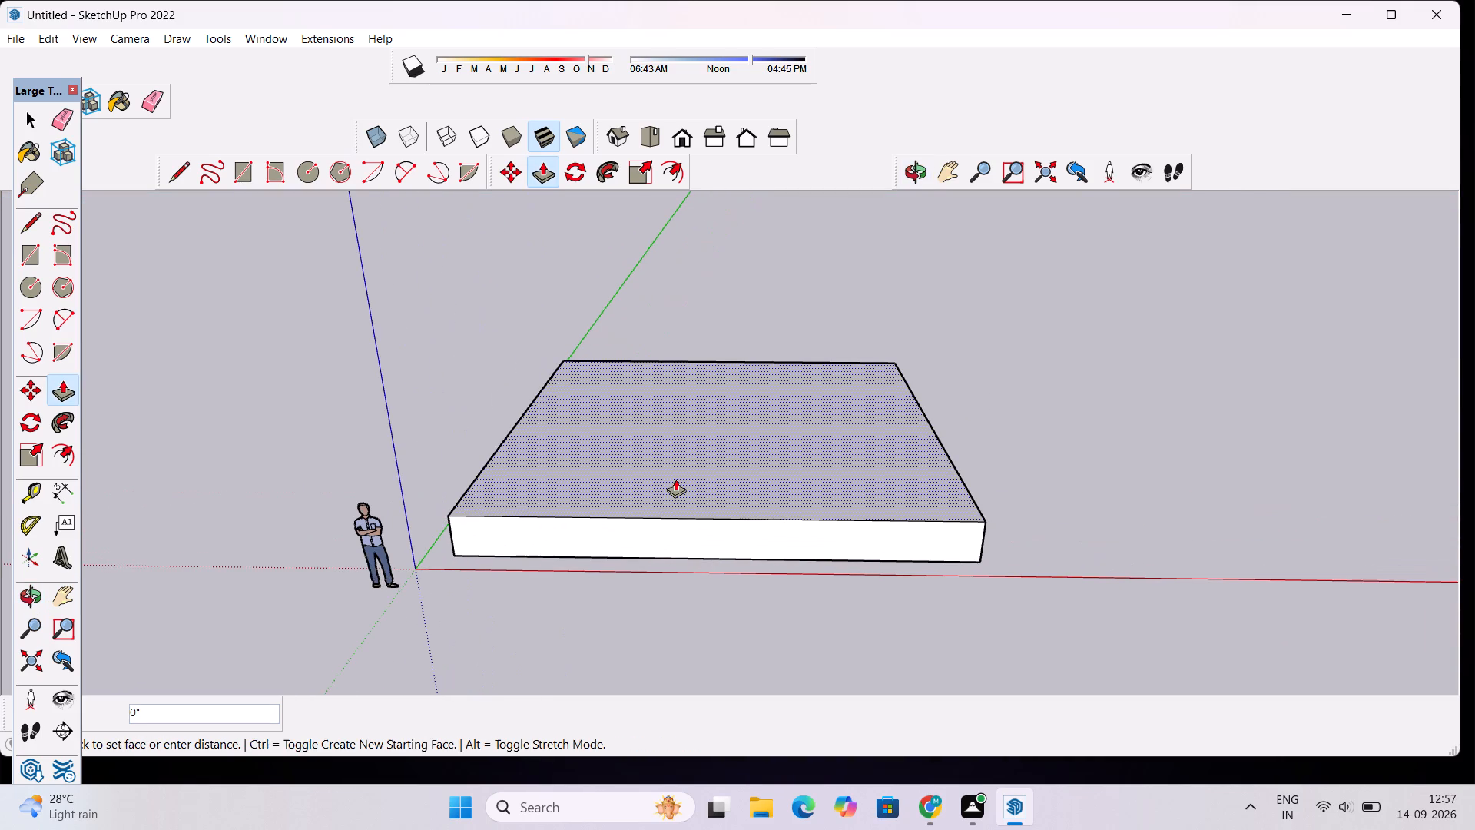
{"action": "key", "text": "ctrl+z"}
Extrude the square footprint face upward by 9" with Push/Pull to form a thin slab.
{"action": "left_click", "coordinate": [675, 500]}
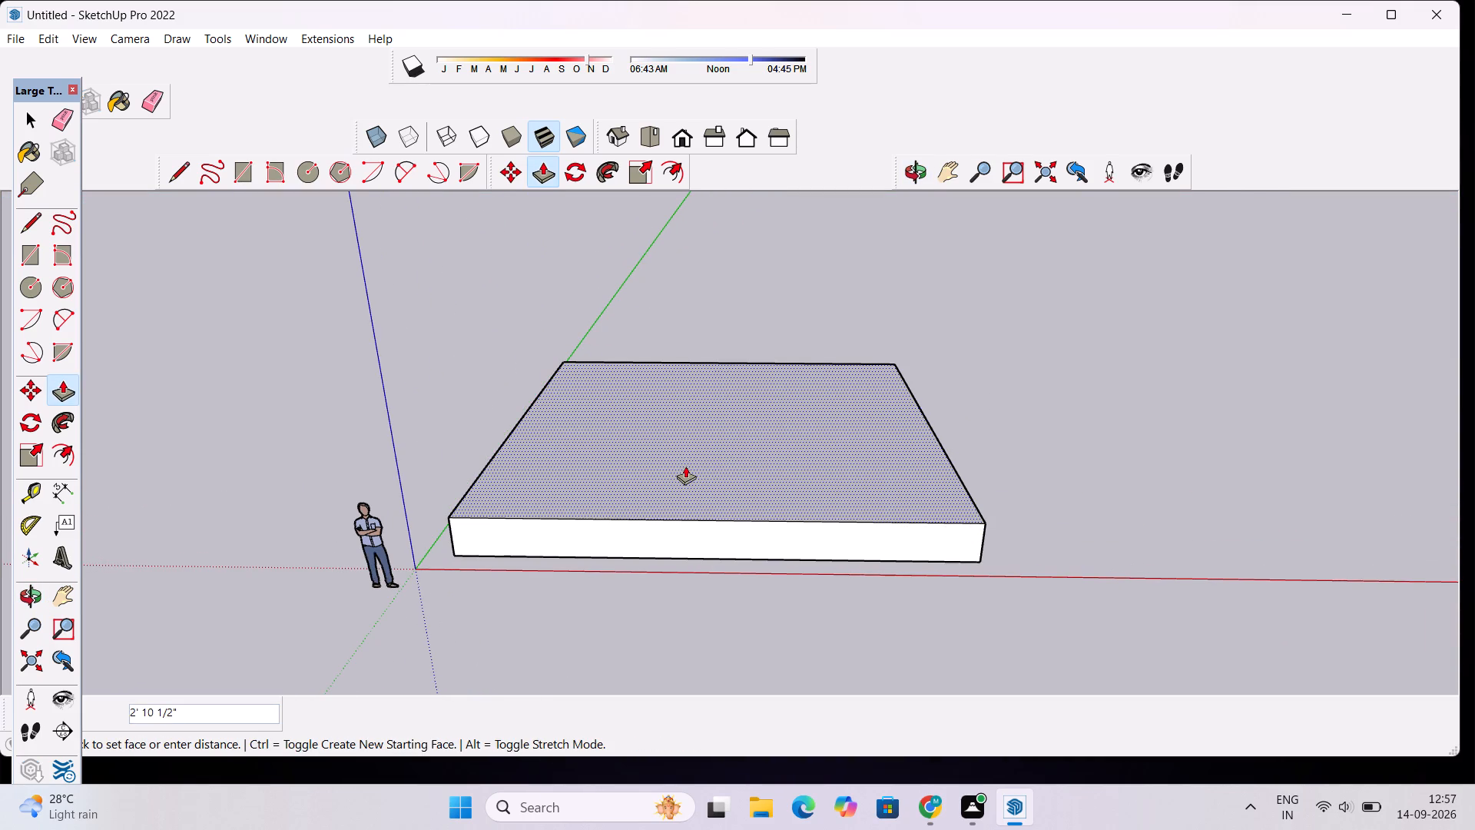
{"action": "type", "text": "9\""}
{"action": "key", "text": "Return"}
Extrude the slab's top face by a further 1' with Push/Pull to thicken the base.
{"action": "scroll", "coordinate": [685, 466], "scroll_direction": "down", "scroll_amount": 4}
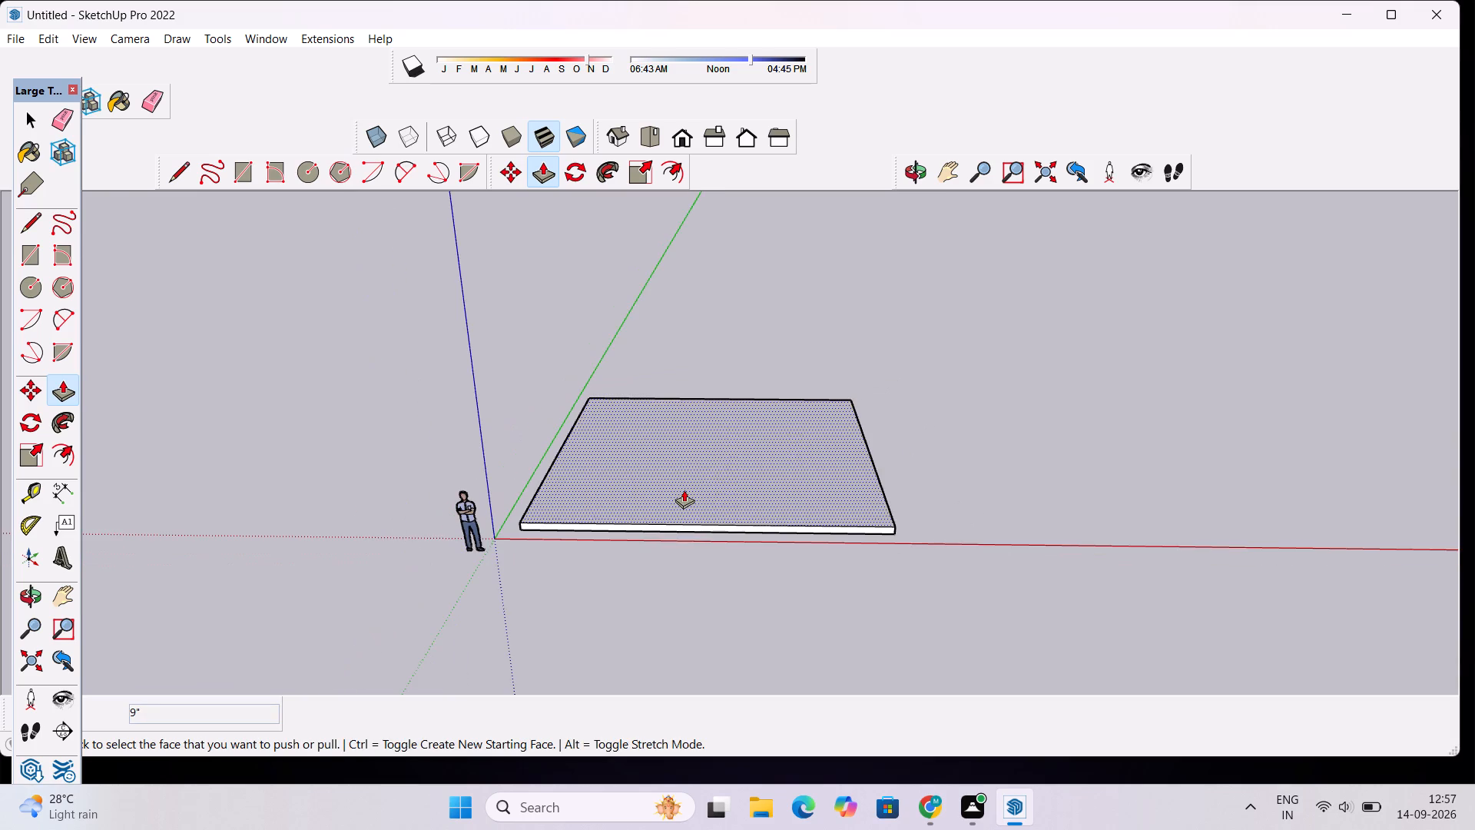
{"action": "scroll", "coordinate": [684, 490], "scroll_direction": "up", "scroll_amount": 3}
{"action": "left_click", "coordinate": [731, 493]}
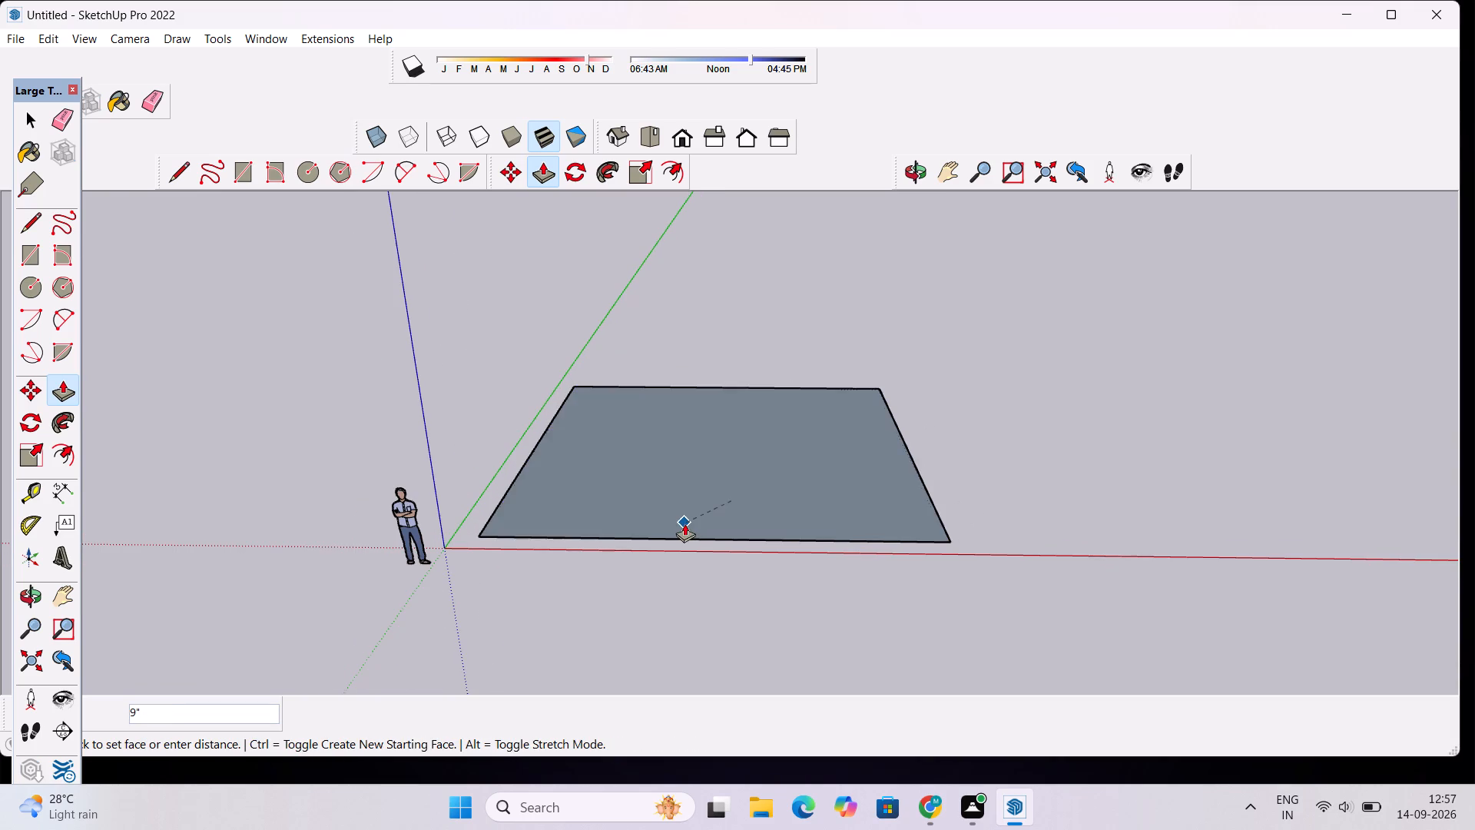
{"action": "scroll", "coordinate": [684, 524], "scroll_direction": "down", "scroll_amount": 2}
{"action": "type", "text": "1'"}
{"action": "key", "text": "Return"}
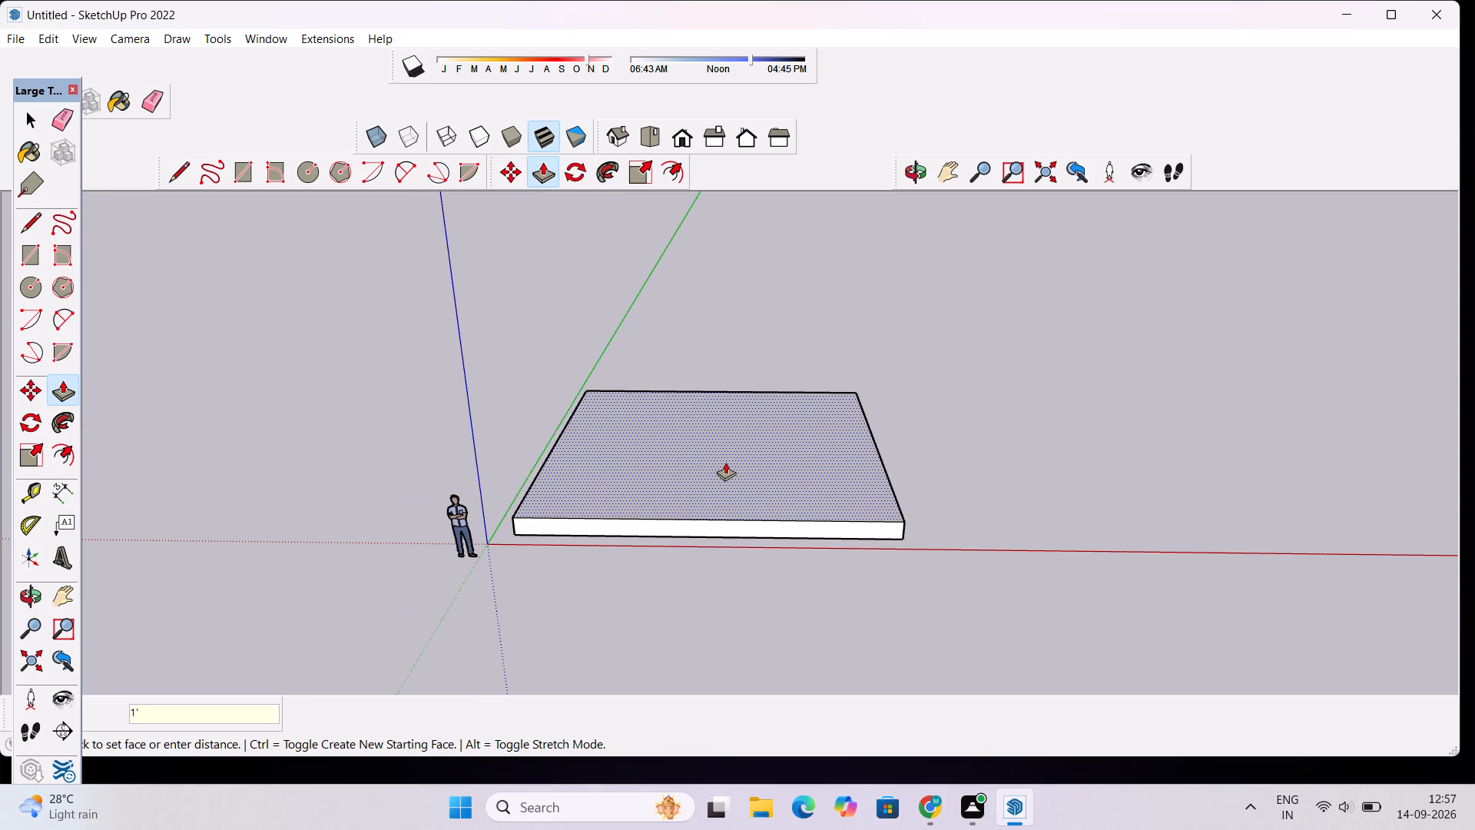
{"action": "scroll", "coordinate": [670, 527], "scroll_direction": "down", "scroll_amount": 3}
{"action": "key", "text": "space"}
Copy the slab's top face with its edges about 74' away along the red axis.
{"action": "scroll", "coordinate": [656, 501], "scroll_direction": "down", "scroll_amount": 3}
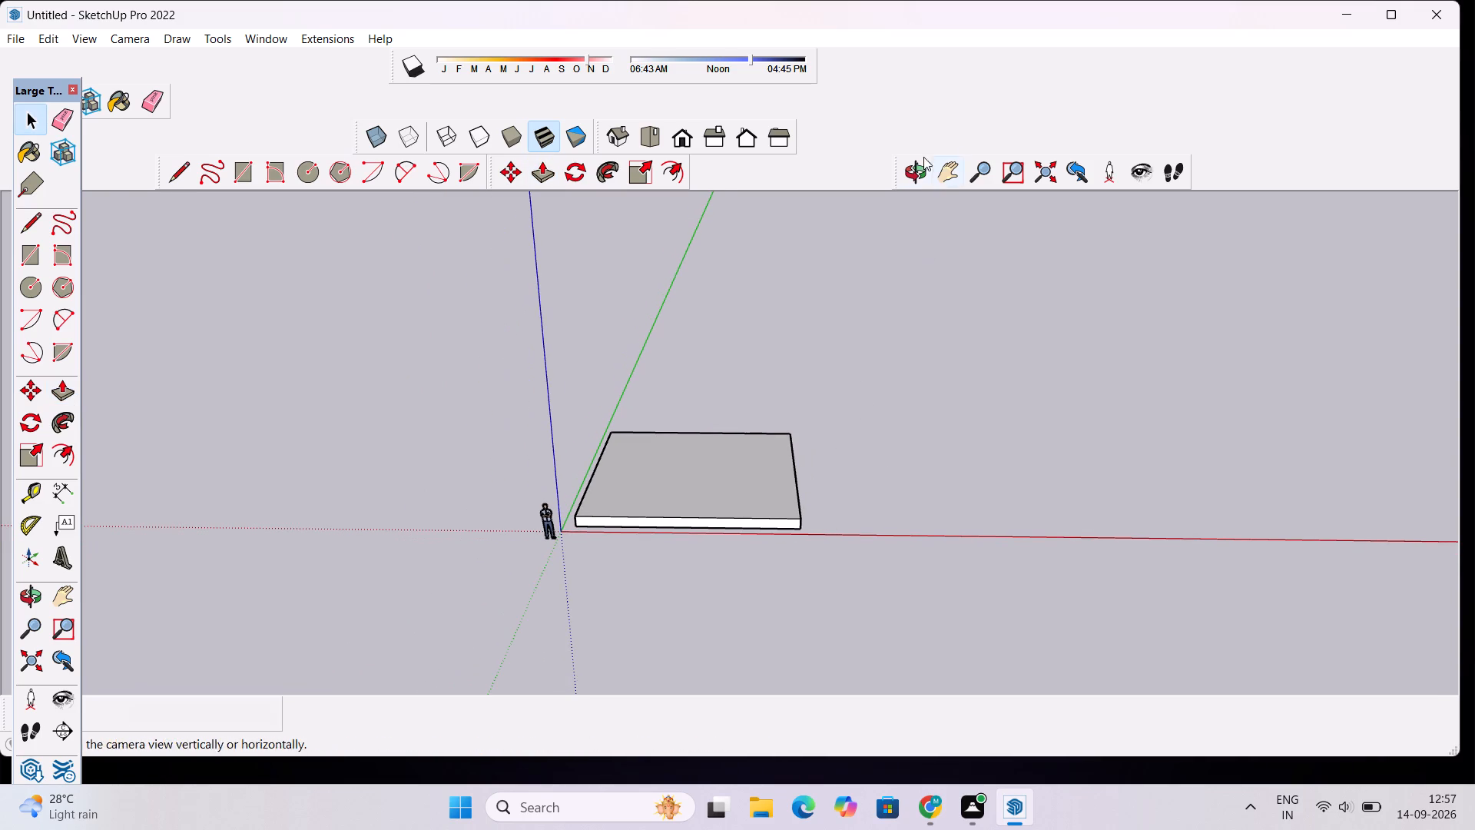
{"action": "left_click", "coordinate": [909, 168]}
{"action": "left_click_drag", "start_coordinate": [849, 287], "coordinate": [794, 429], "text": "shift"}
{"action": "scroll", "coordinate": [711, 451], "scroll_direction": "down", "scroll_amount": 5}
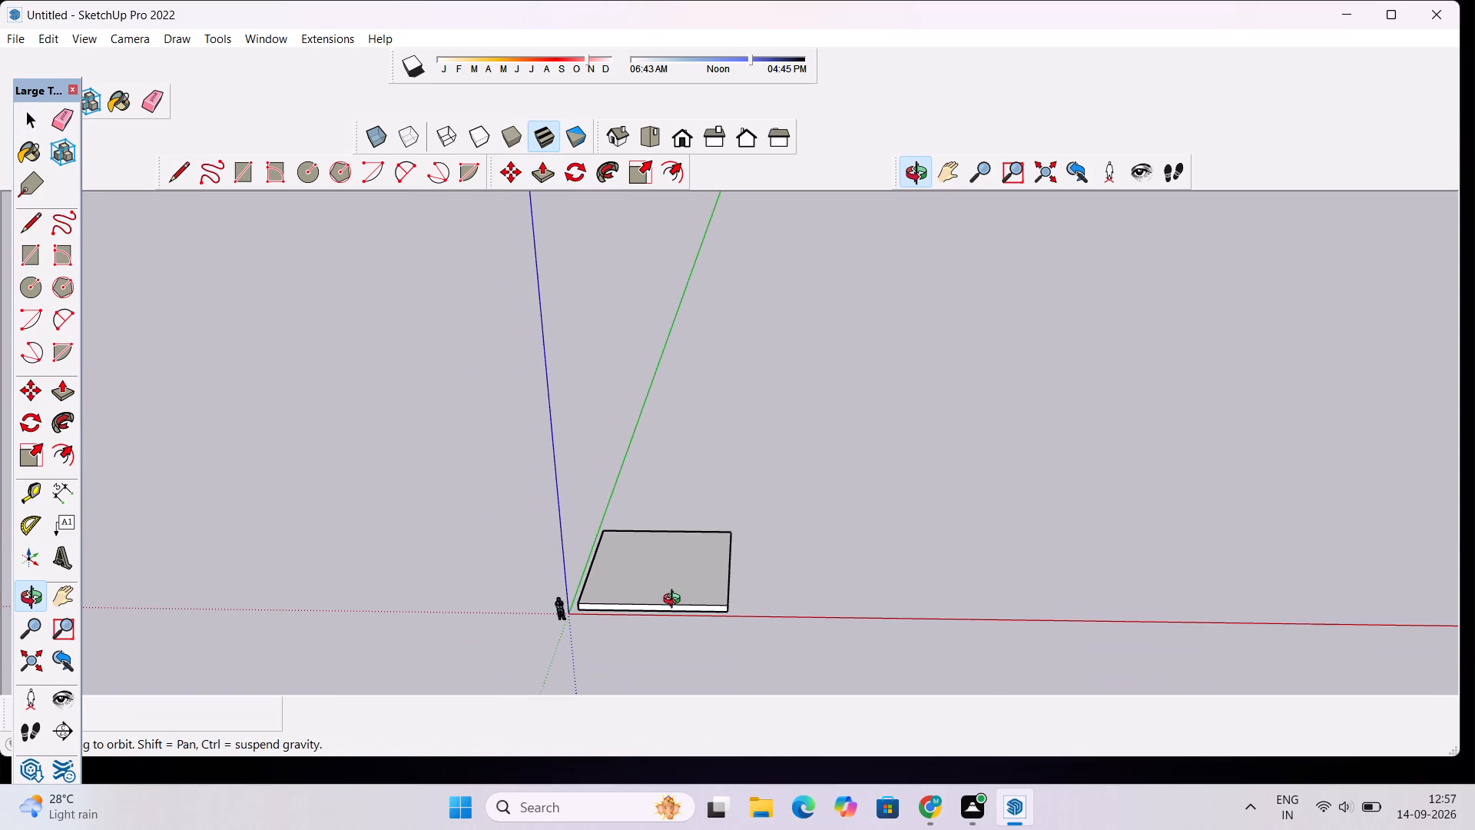
{"action": "scroll", "coordinate": [668, 609], "scroll_direction": "up", "scroll_amount": 4}
{"action": "left_click_drag", "start_coordinate": [635, 628], "coordinate": [648, 576], "text": "shift"}
{"action": "scroll", "coordinate": [652, 561], "scroll_direction": "up", "scroll_amount": 4}
{"action": "key", "text": "space"}
{"action": "double_click", "coordinate": [666, 495]}
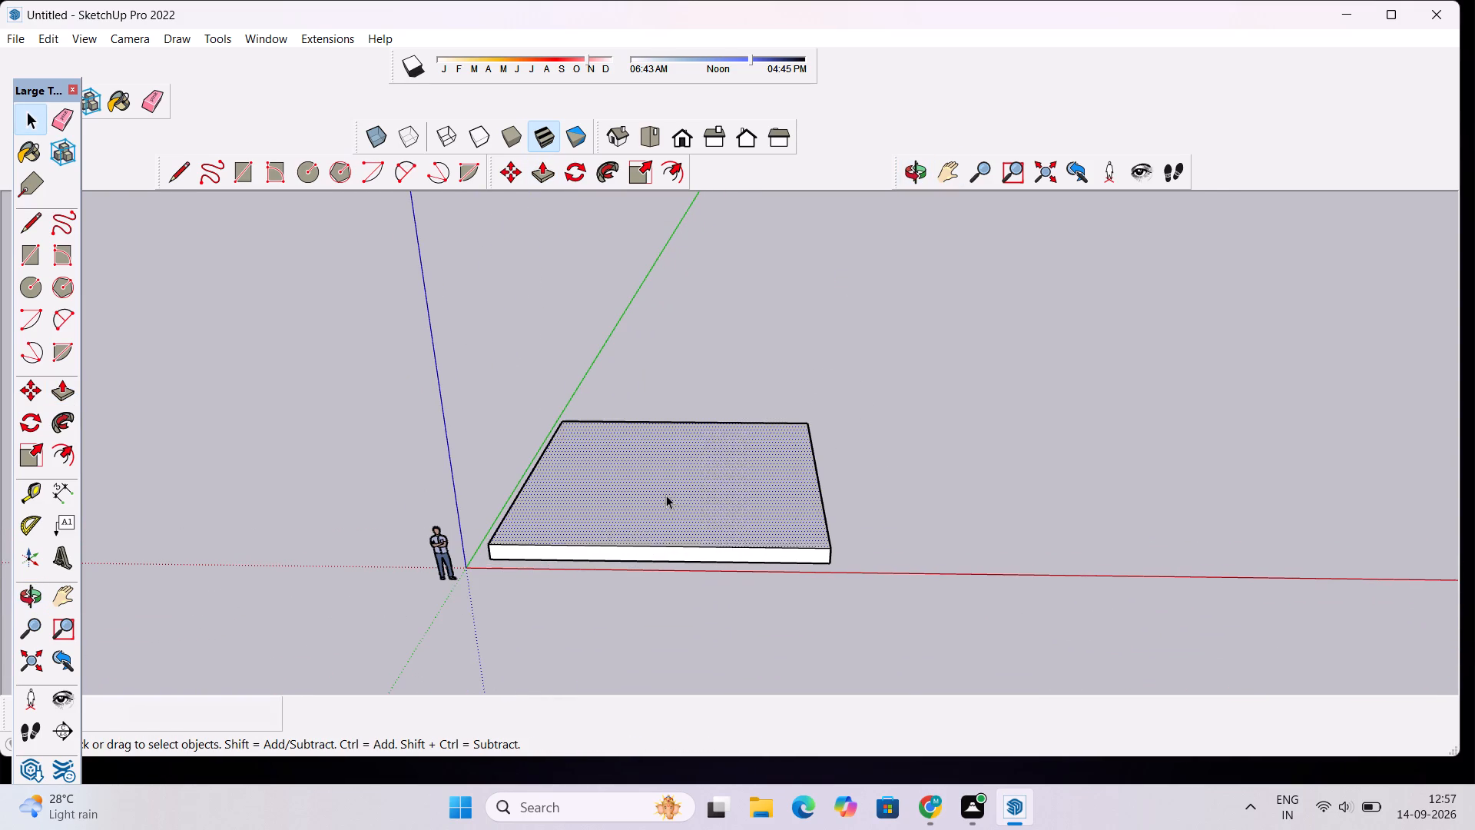
{"action": "key", "text": "m"}
{"action": "left_click", "coordinate": [834, 549]}
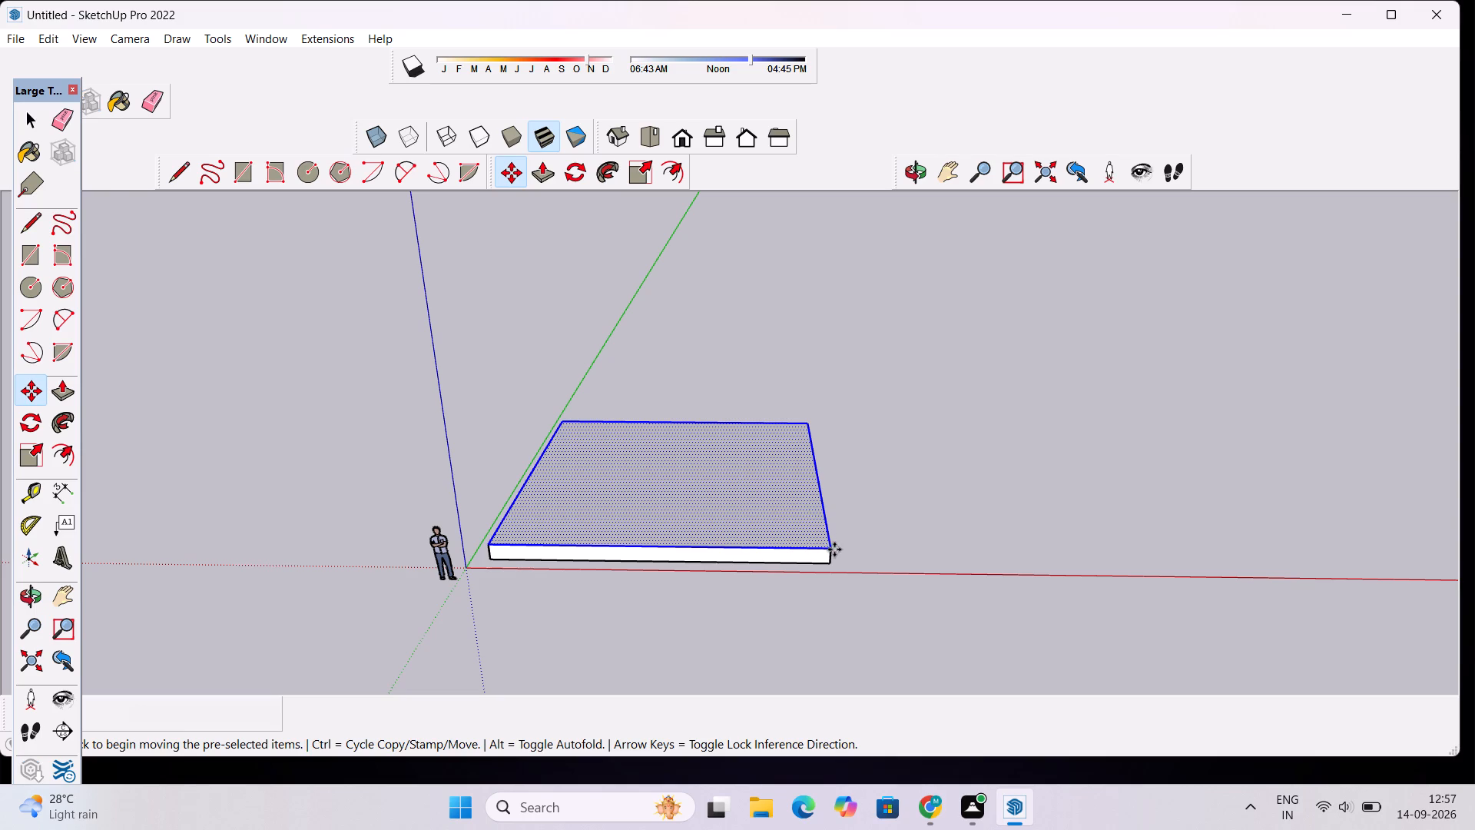
{"action": "scroll", "coordinate": [940, 556], "scroll_direction": "down", "scroll_amount": 8}
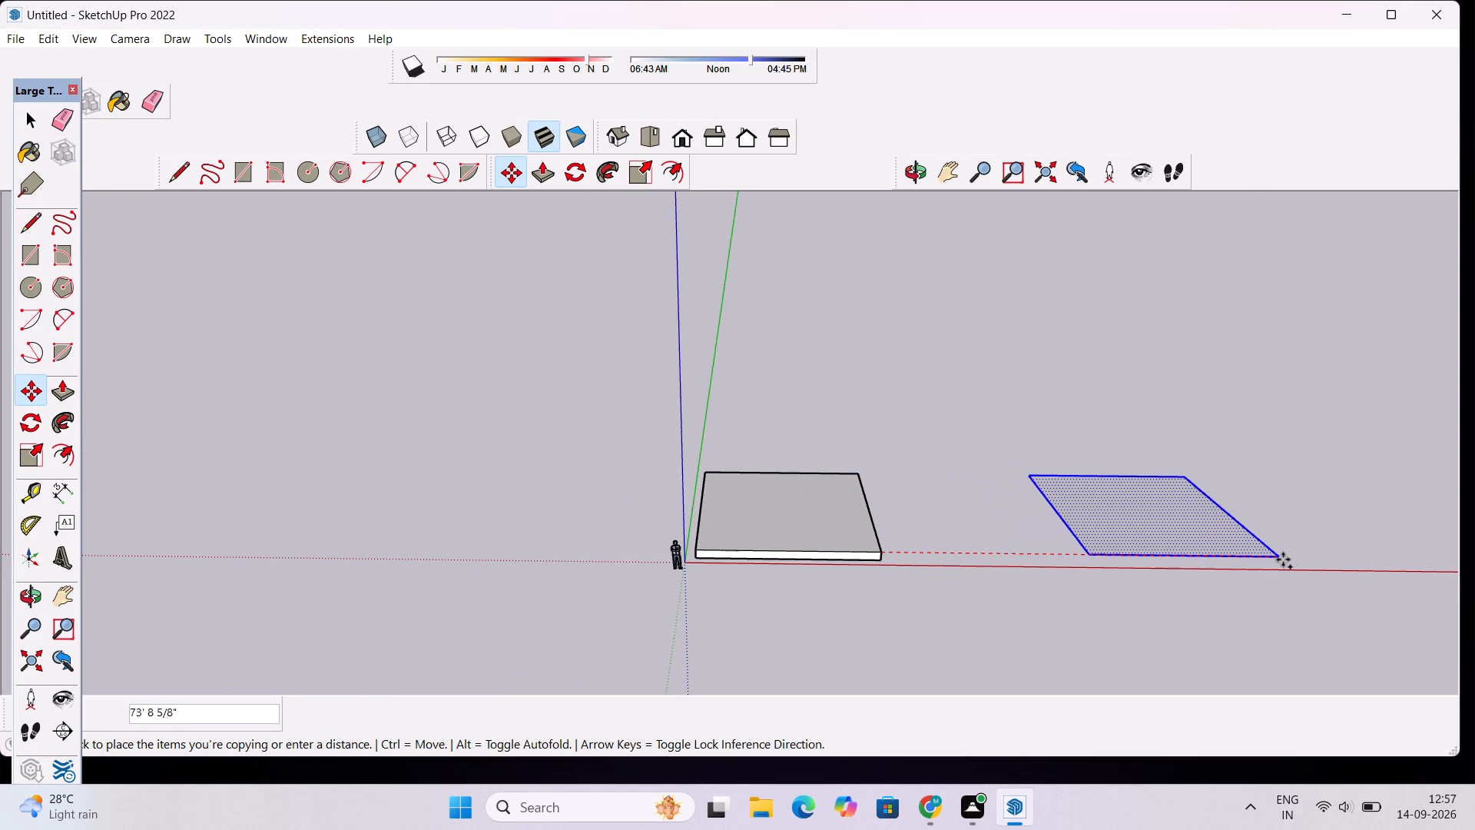
{"action": "left_click", "coordinate": [1288, 559]}
{"action": "key", "text": "space"}
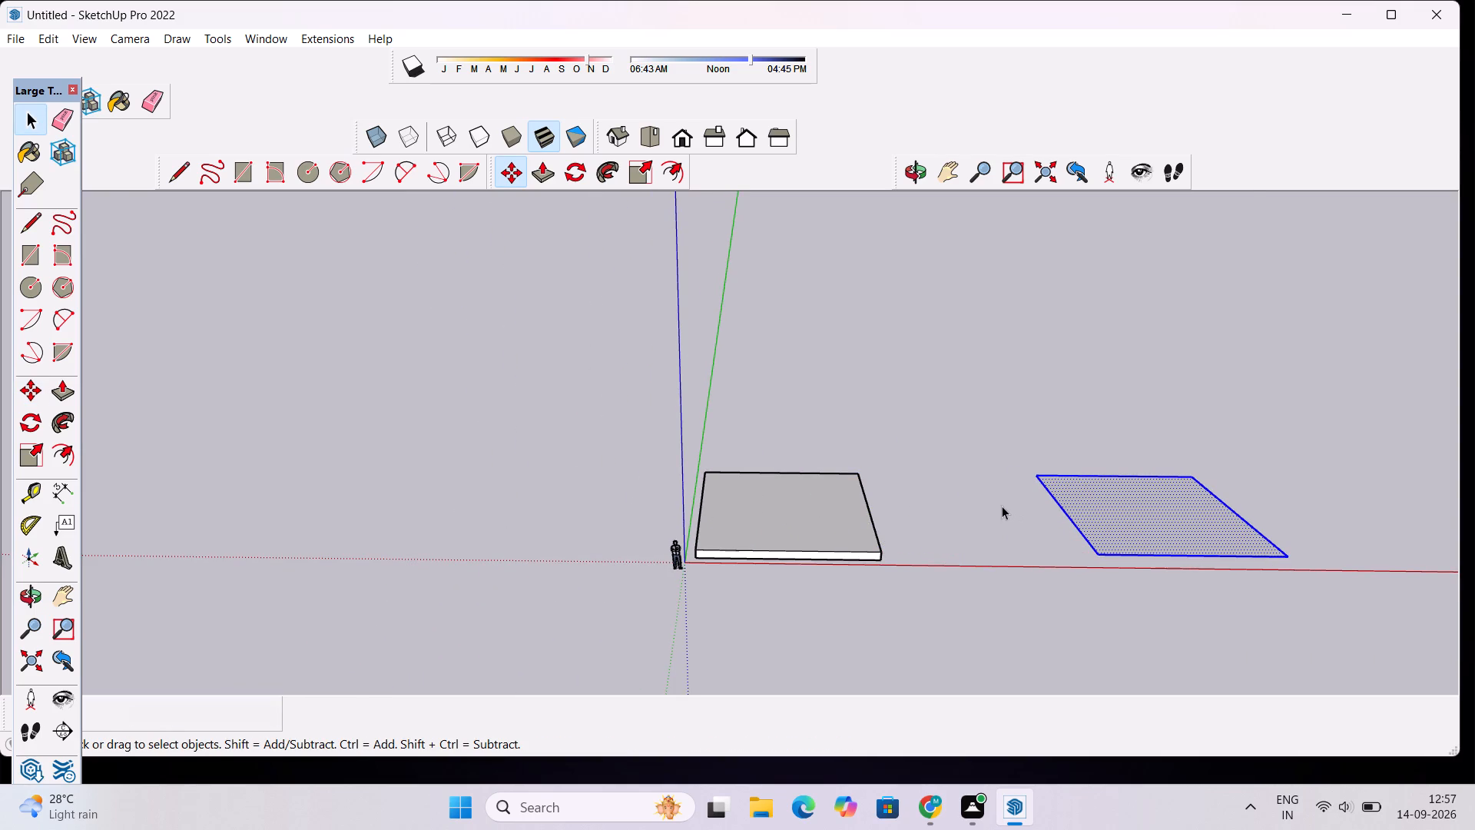
Place construction guides 1' inside the two side edges and the back edge of the slab's top face.
{"action": "scroll", "coordinate": [796, 503], "scroll_direction": "up", "scroll_amount": 8}
{"action": "scroll", "coordinate": [771, 515], "scroll_direction": "down", "scroll_amount": 2}
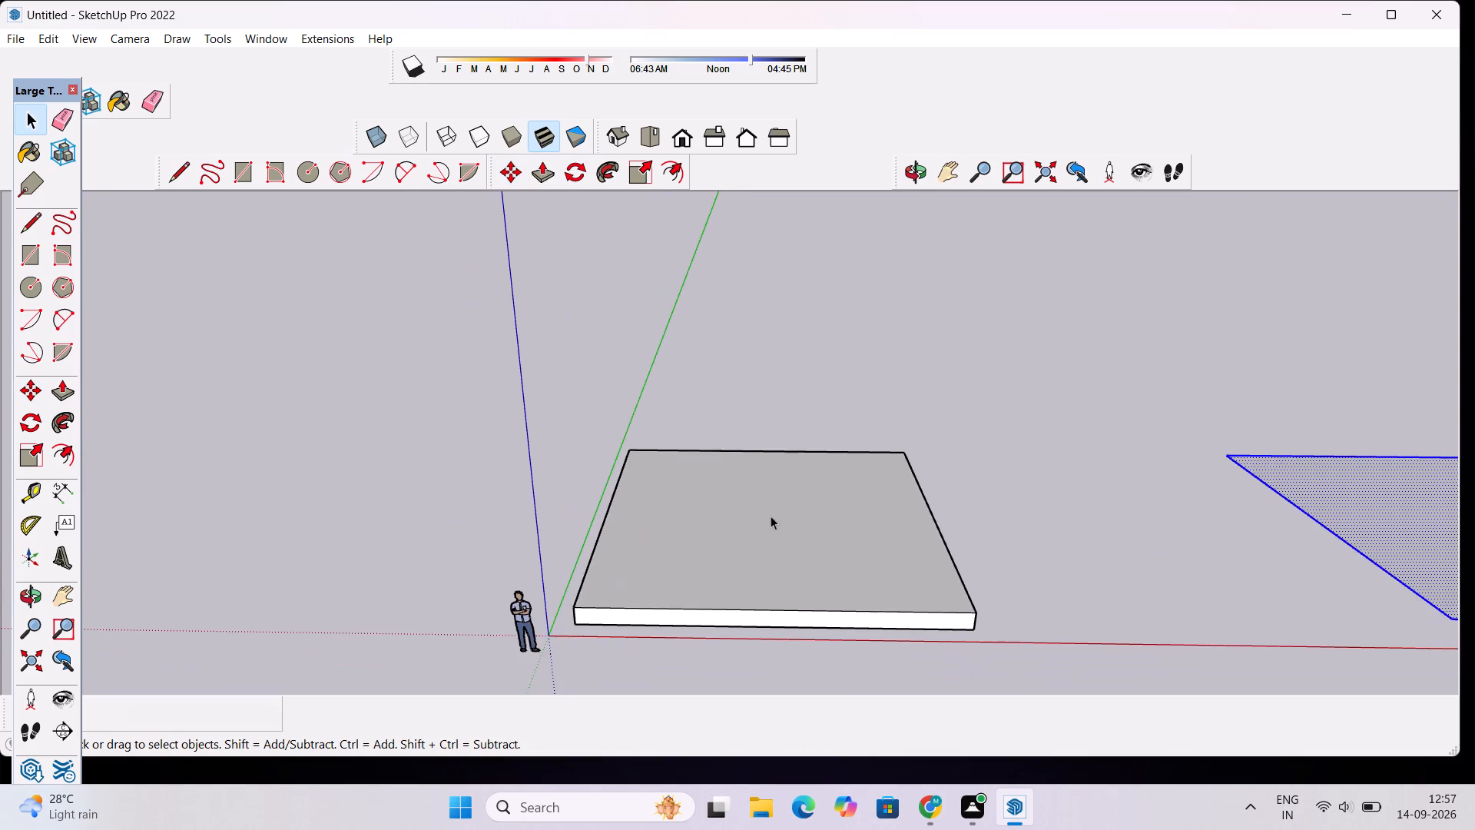
{"action": "scroll", "coordinate": [651, 582], "scroll_direction": "up", "scroll_amount": 1}
{"action": "key", "text": "t"}
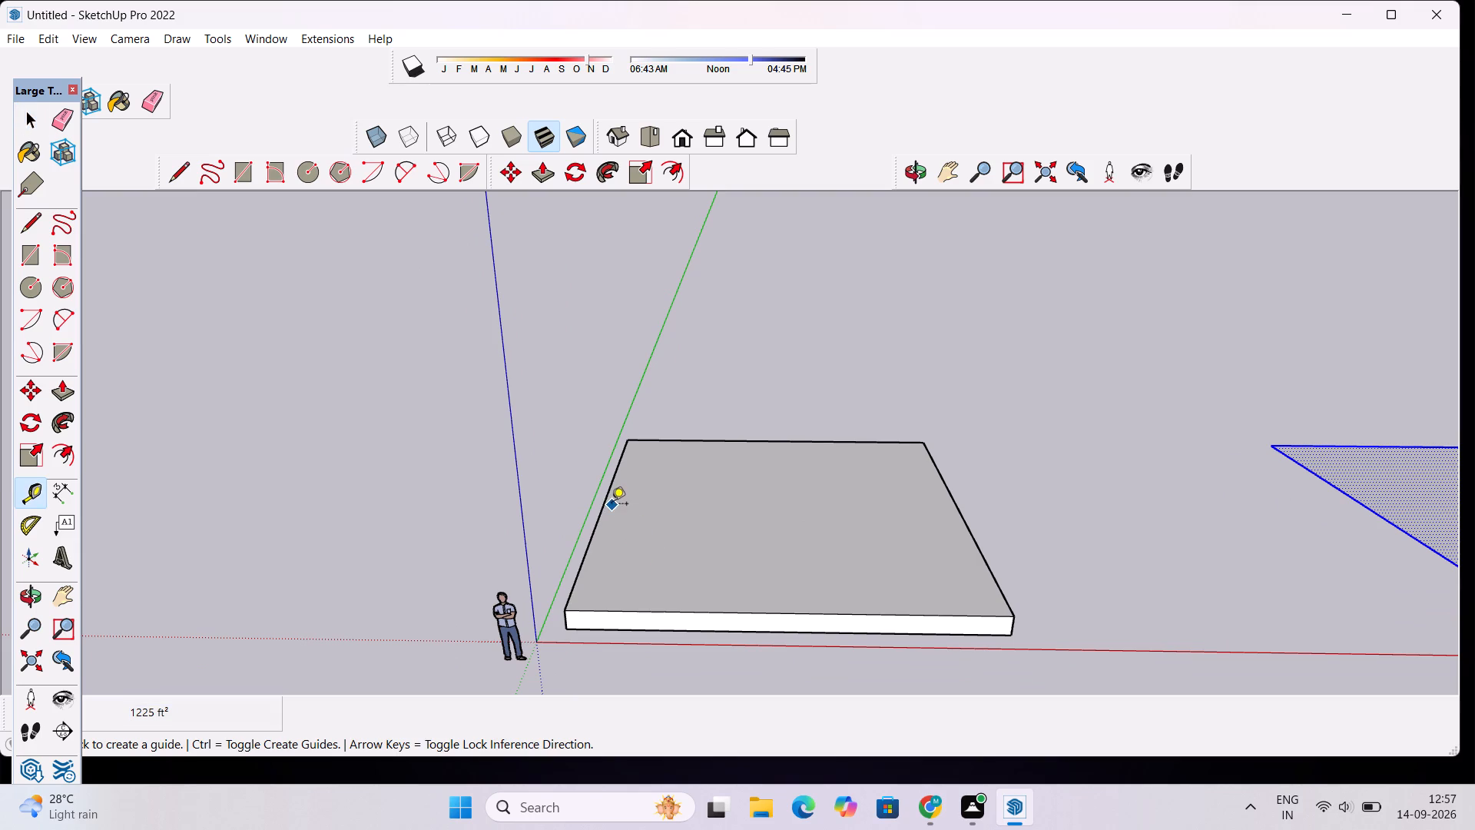
{"action": "left_click", "coordinate": [601, 508]}
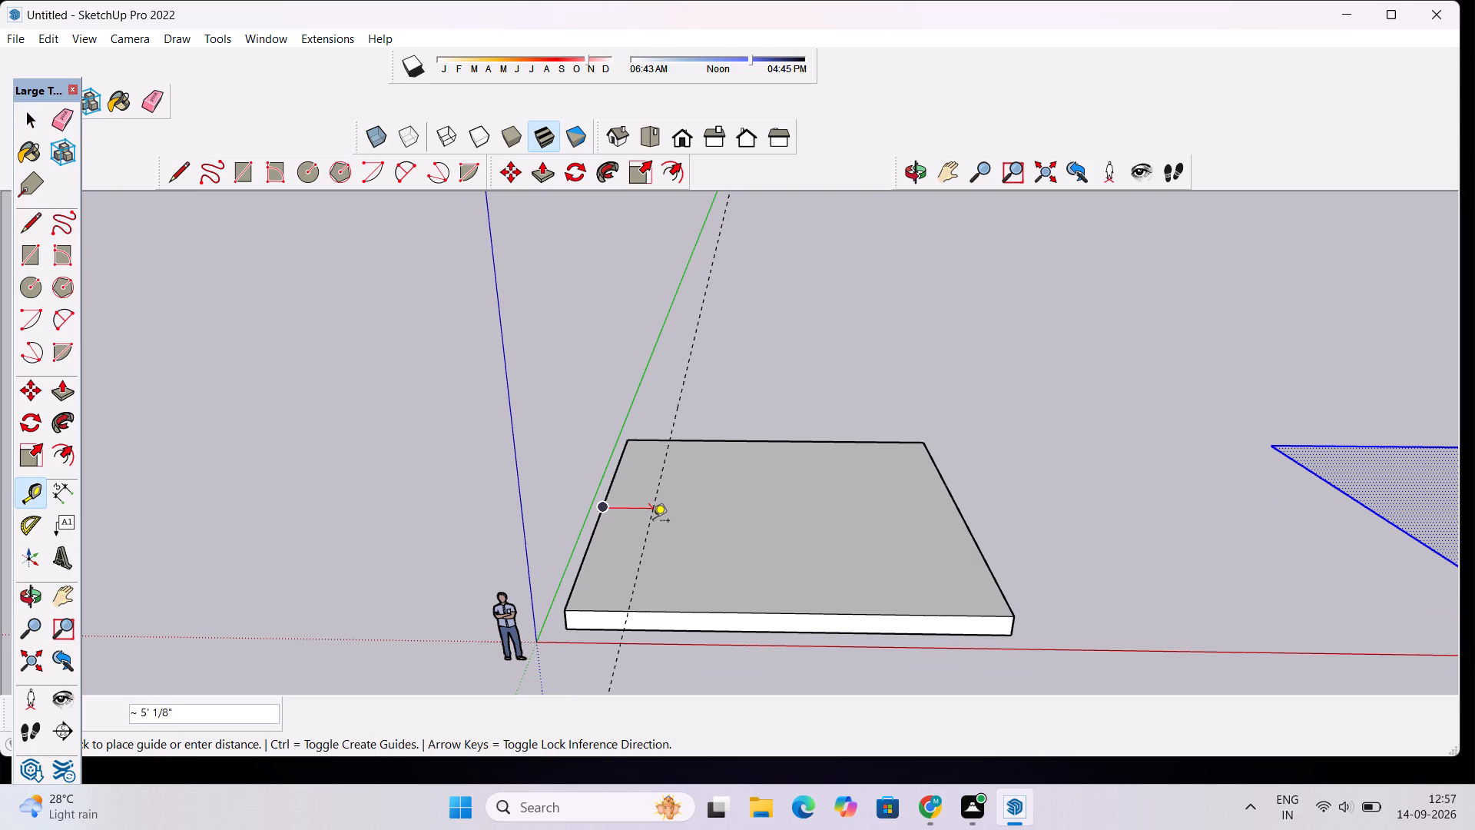
{"action": "type", "text": "1'"}
{"action": "key", "text": "Return"}
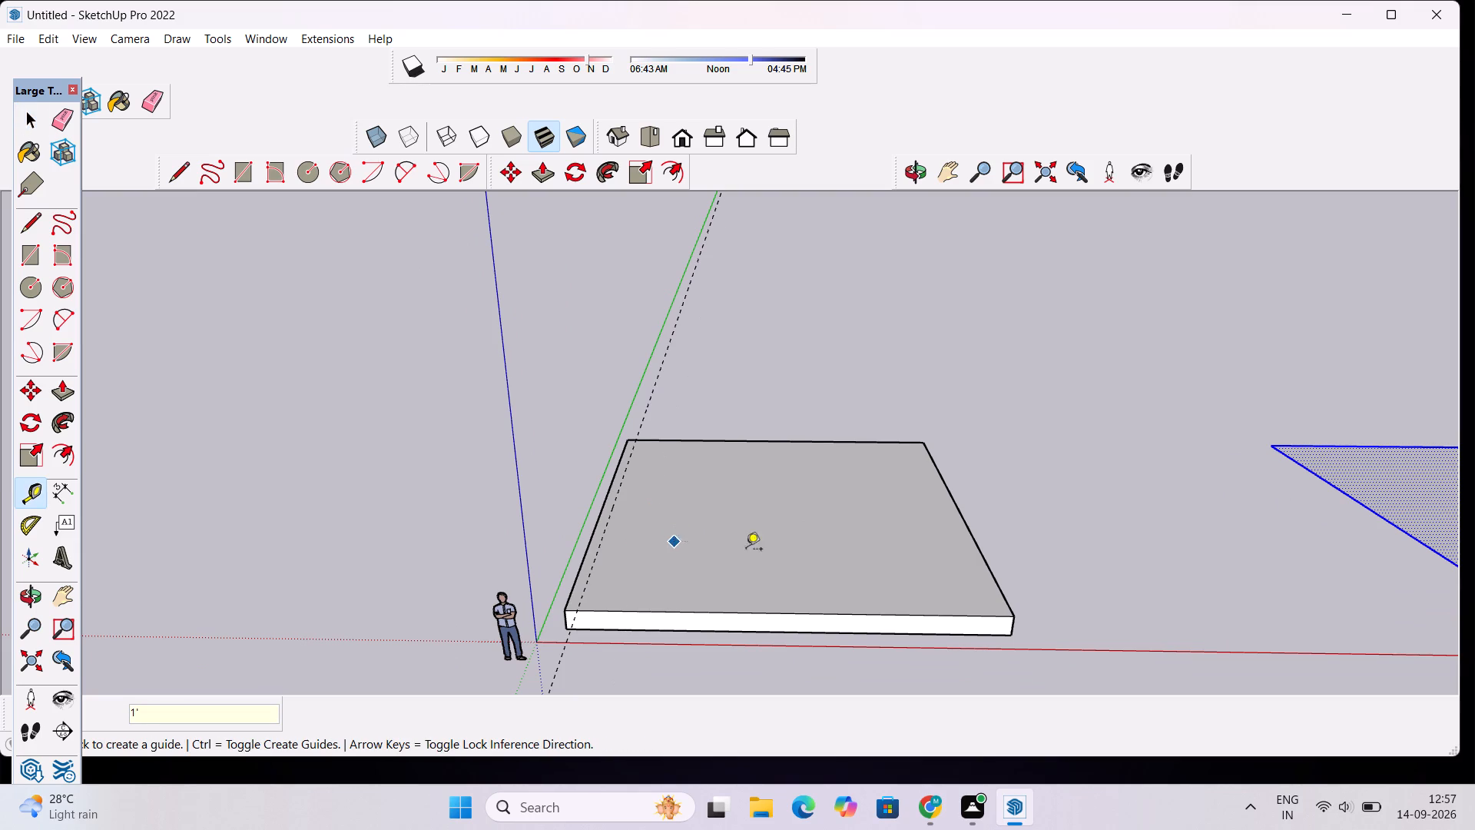
{"action": "left_click", "coordinate": [961, 516]}
{"action": "type", "text": "1'"}
{"action": "key", "text": "Return"}
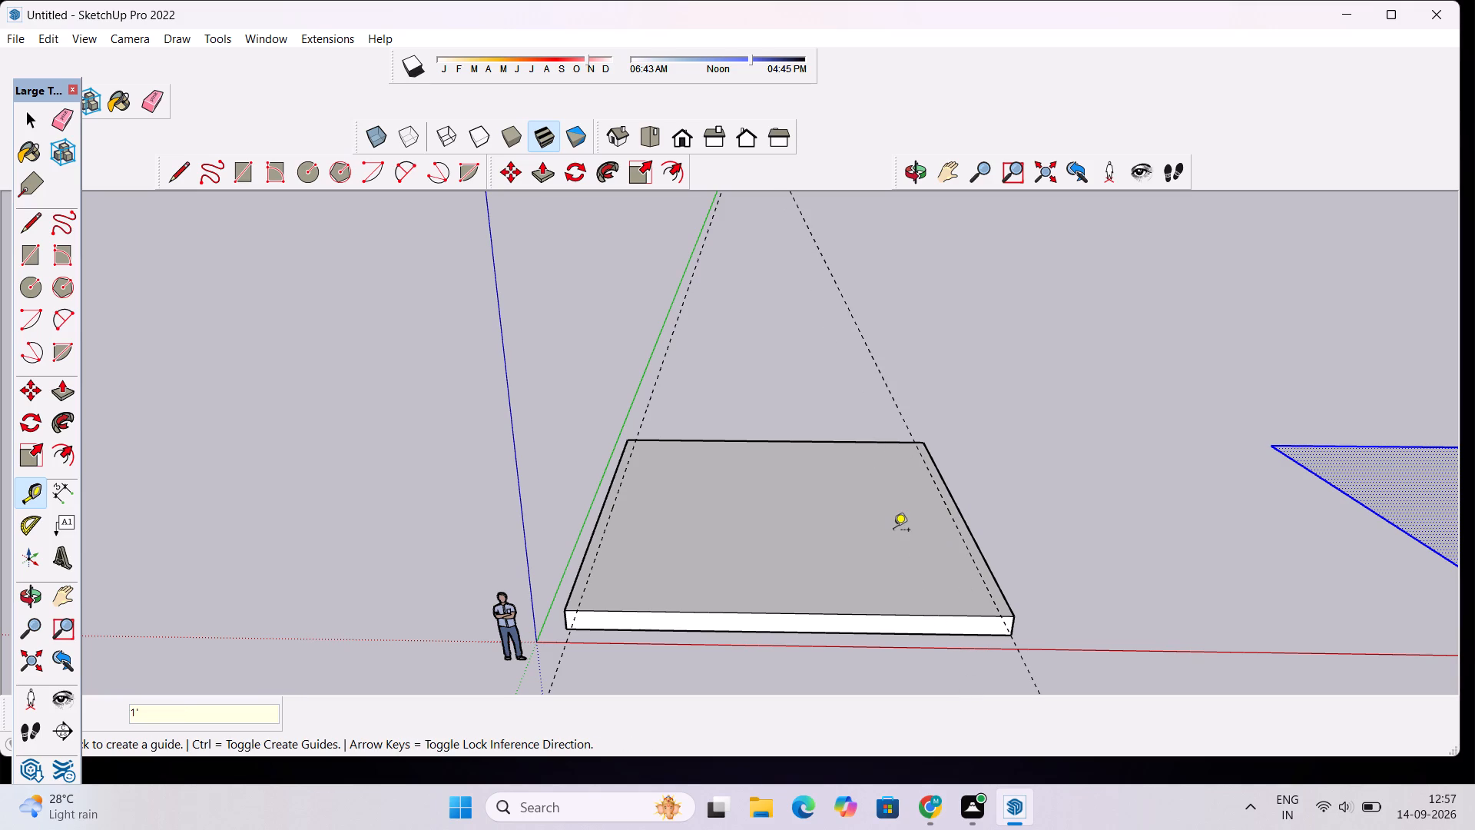
{"action": "scroll", "coordinate": [774, 434], "scroll_direction": "up", "scroll_amount": 2}
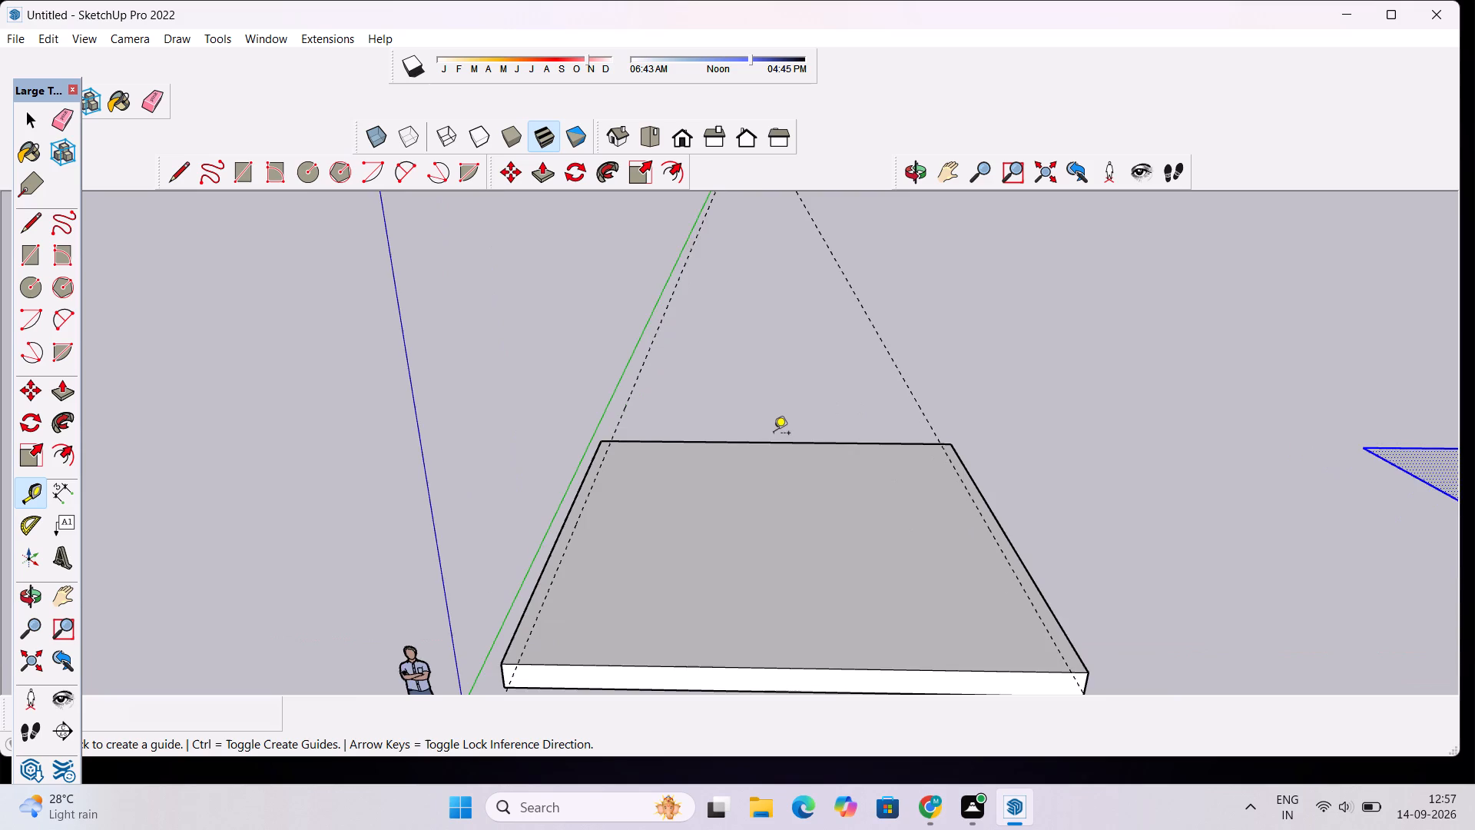
{"action": "scroll", "coordinate": [774, 434], "scroll_direction": "up", "scroll_amount": 1}
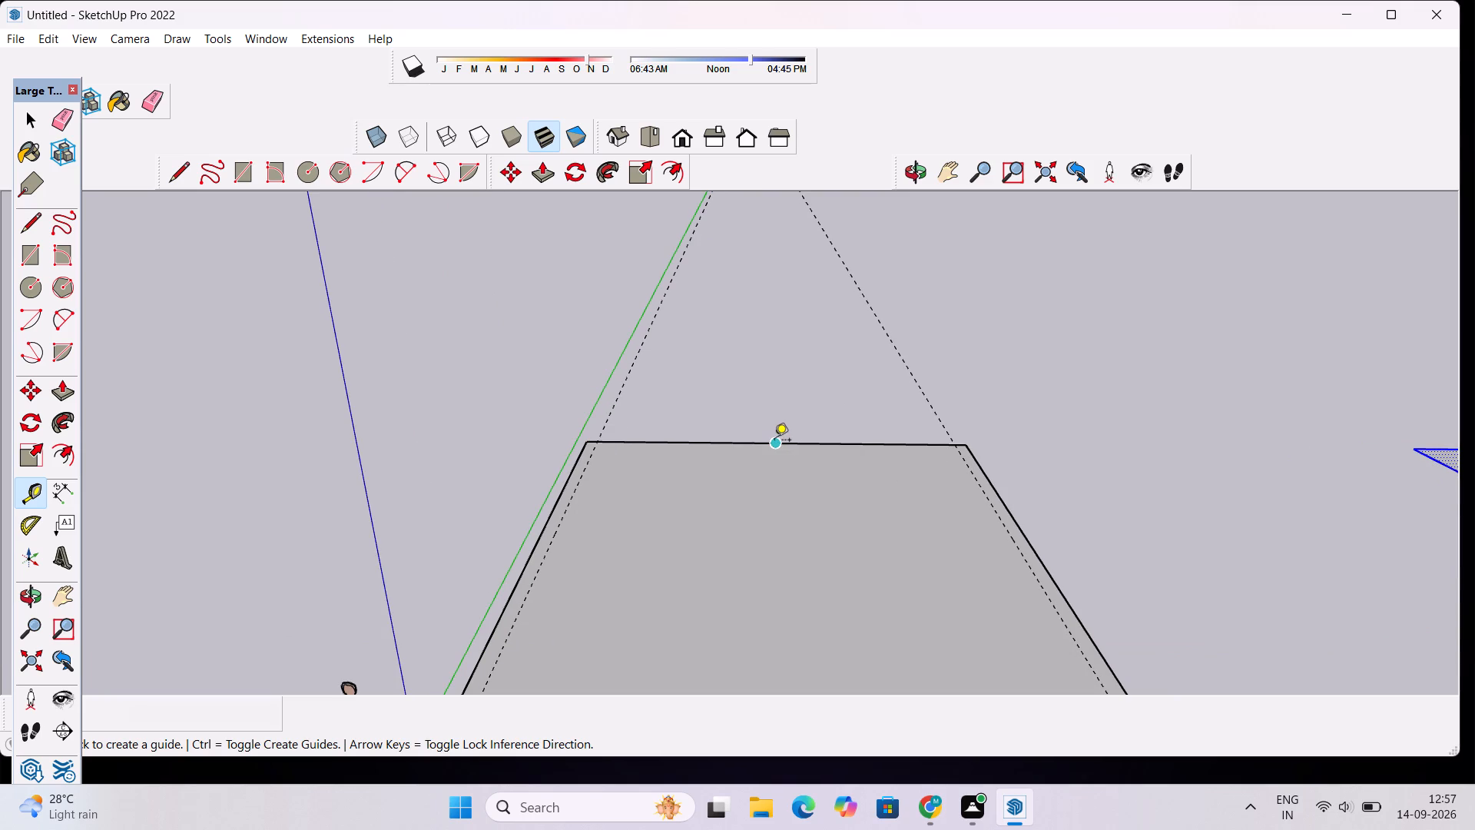
{"action": "left_click", "coordinate": [774, 441]}
{"action": "type", "text": "1'"}
{"action": "key", "text": "Return"}
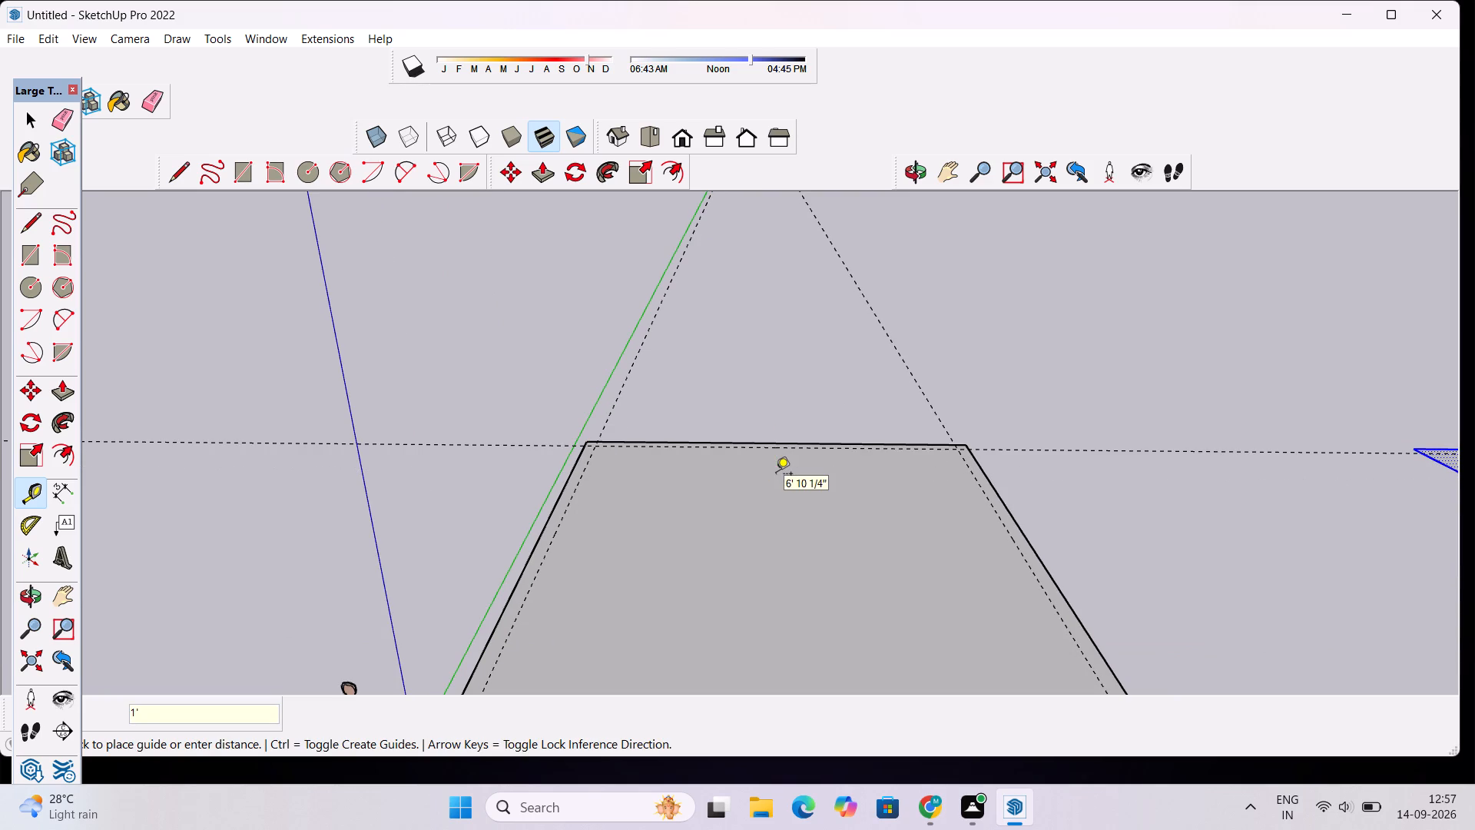
Draw 34', 33' and 34' lines along the guides on the slab's top face, outlining a border strip along the sides and back.
{"action": "scroll", "coordinate": [737, 426], "scroll_direction": "down", "scroll_amount": 3}
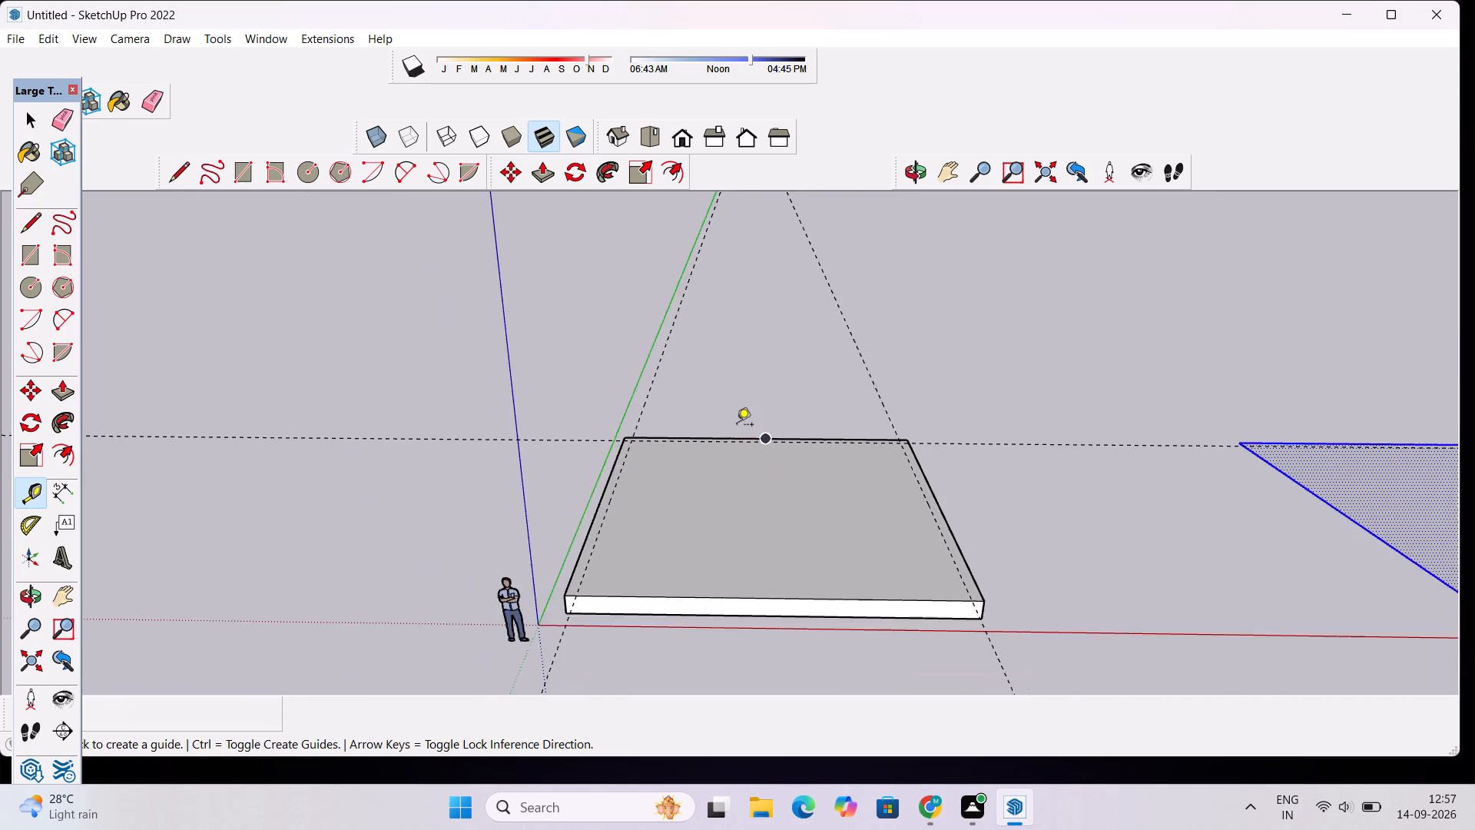
{"action": "scroll", "coordinate": [737, 426], "scroll_direction": "down", "scroll_amount": 6}
{"action": "scroll", "coordinate": [882, 522], "scroll_direction": "up", "scroll_amount": 15}
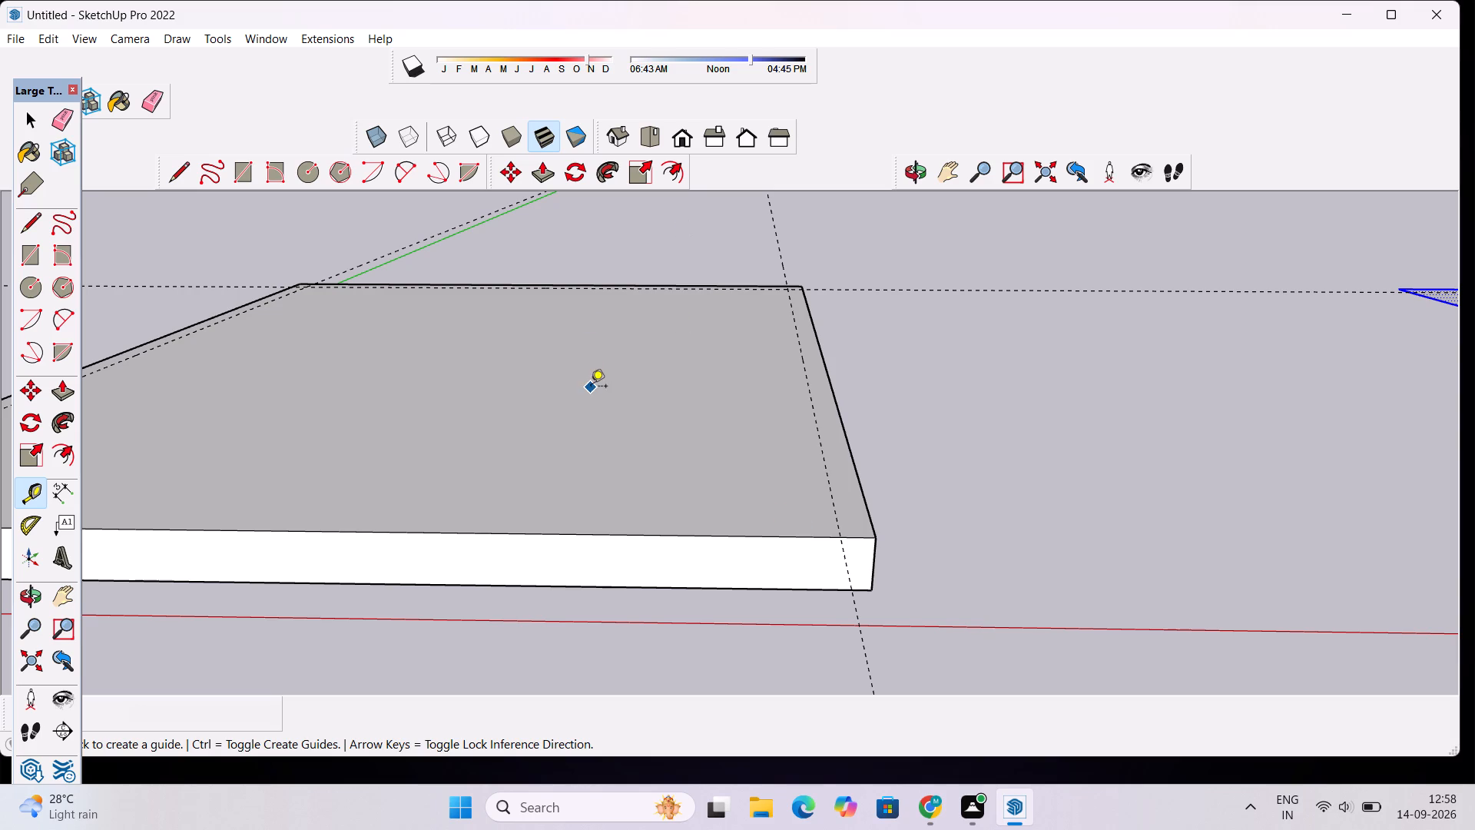
{"action": "scroll", "coordinate": [610, 363], "scroll_direction": "down", "scroll_amount": 11}
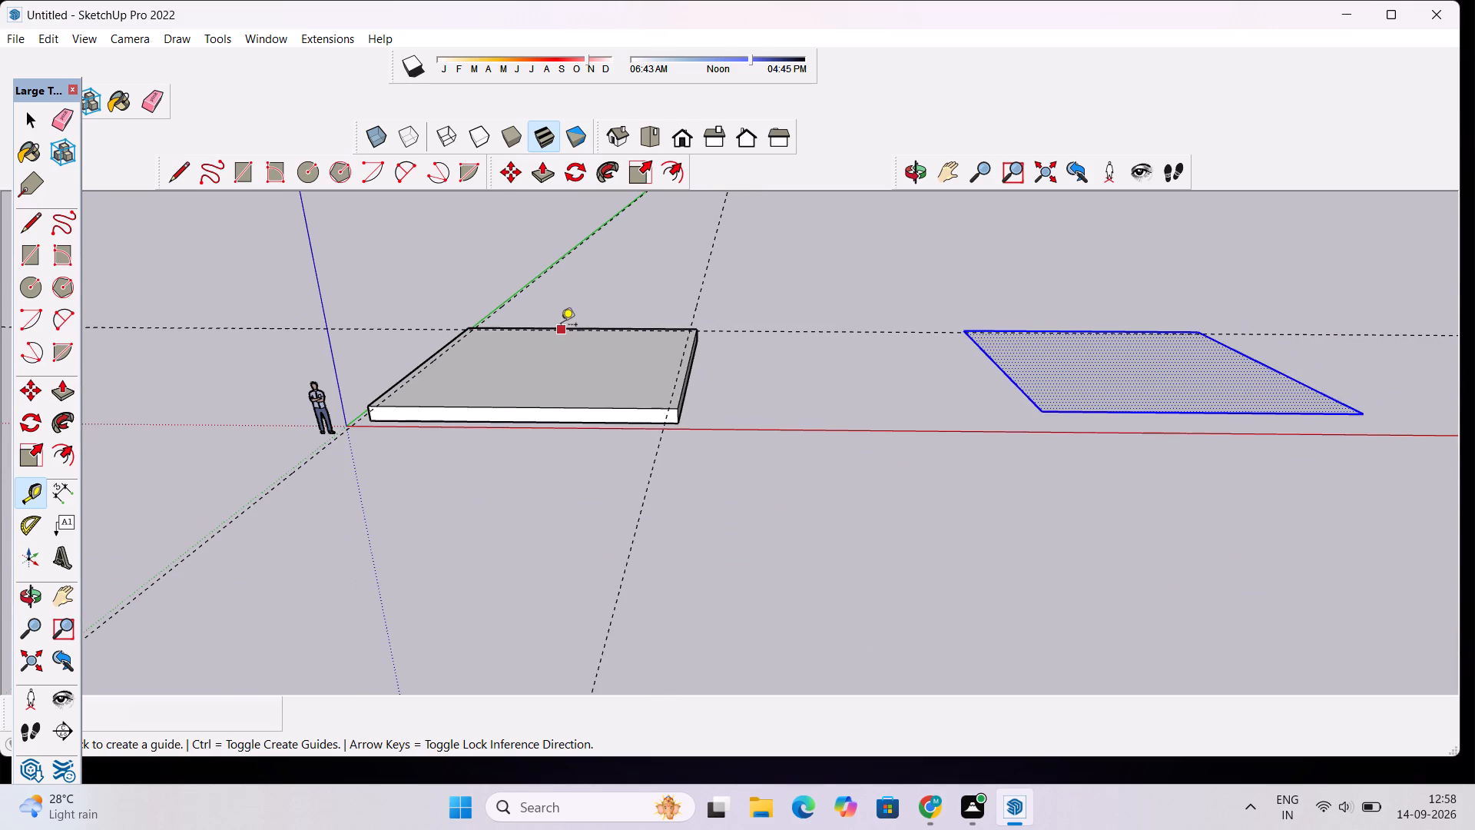
{"action": "scroll", "coordinate": [460, 367], "scroll_direction": "up", "scroll_amount": 1}
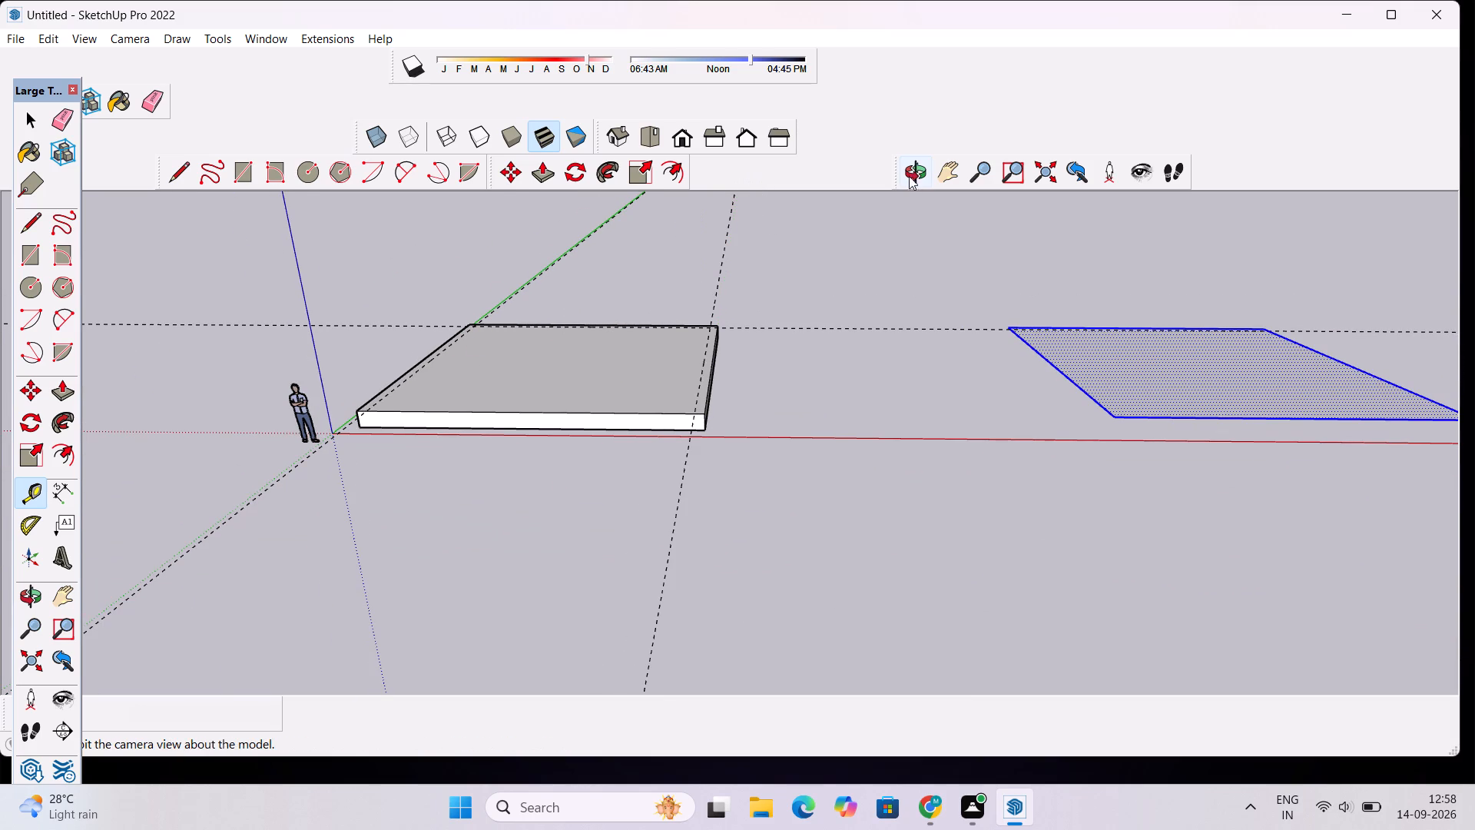
{"action": "left_click", "coordinate": [909, 173]}
{"action": "left_click_drag", "start_coordinate": [604, 332], "coordinate": [631, 463]}
{"action": "scroll", "coordinate": [423, 307], "scroll_direction": "up", "scroll_amount": 6}
{"action": "left_click_drag", "start_coordinate": [449, 250], "coordinate": [466, 269]}
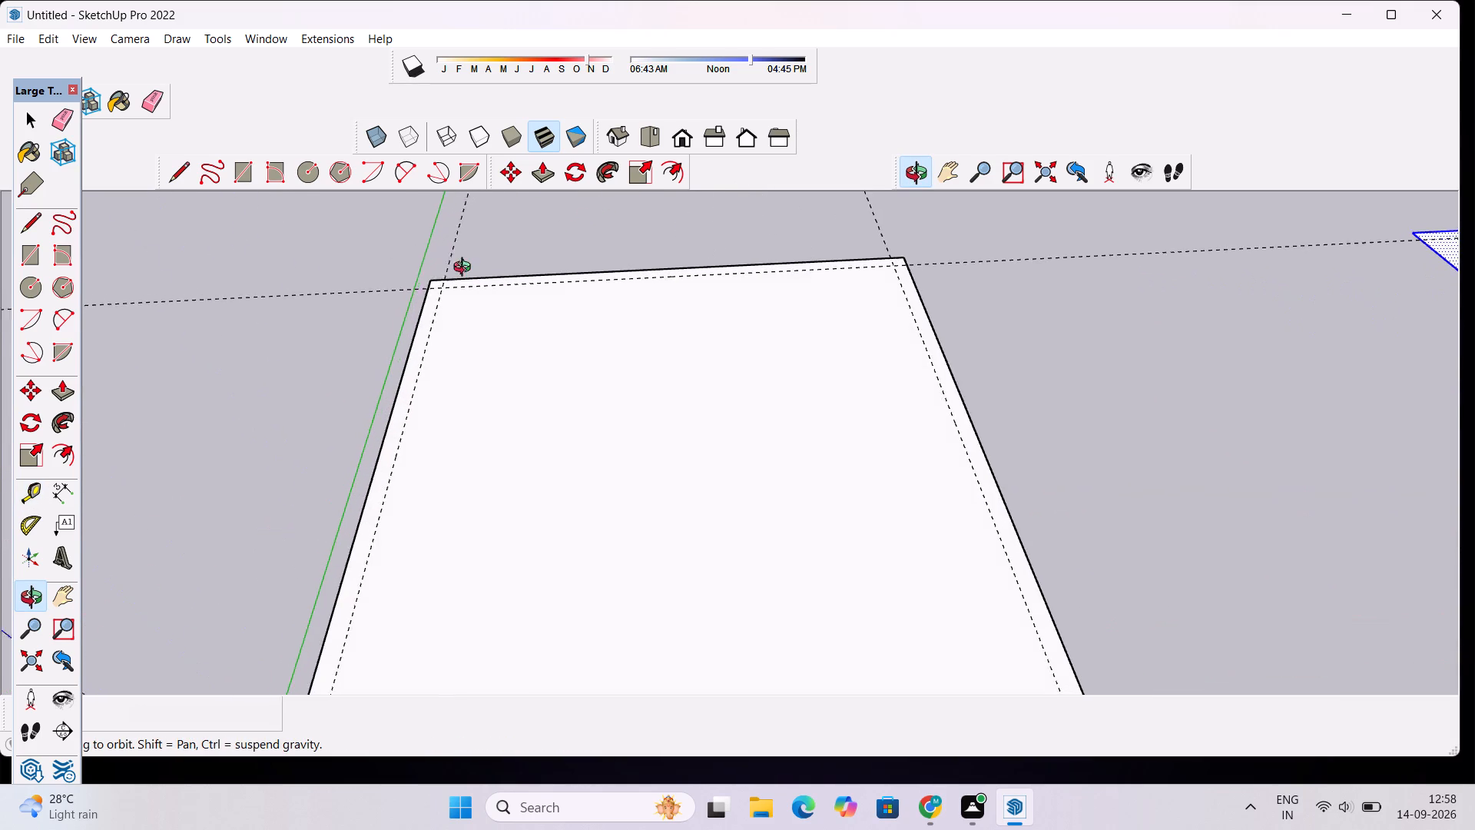
{"action": "left_click_drag", "start_coordinate": [466, 269], "coordinate": [473, 280]}
{"action": "scroll", "coordinate": [473, 280], "scroll_direction": "down", "scroll_amount": 3}
{"action": "key", "text": "l"}
{"action": "scroll", "coordinate": [475, 279], "scroll_direction": "down", "scroll_amount": 6}
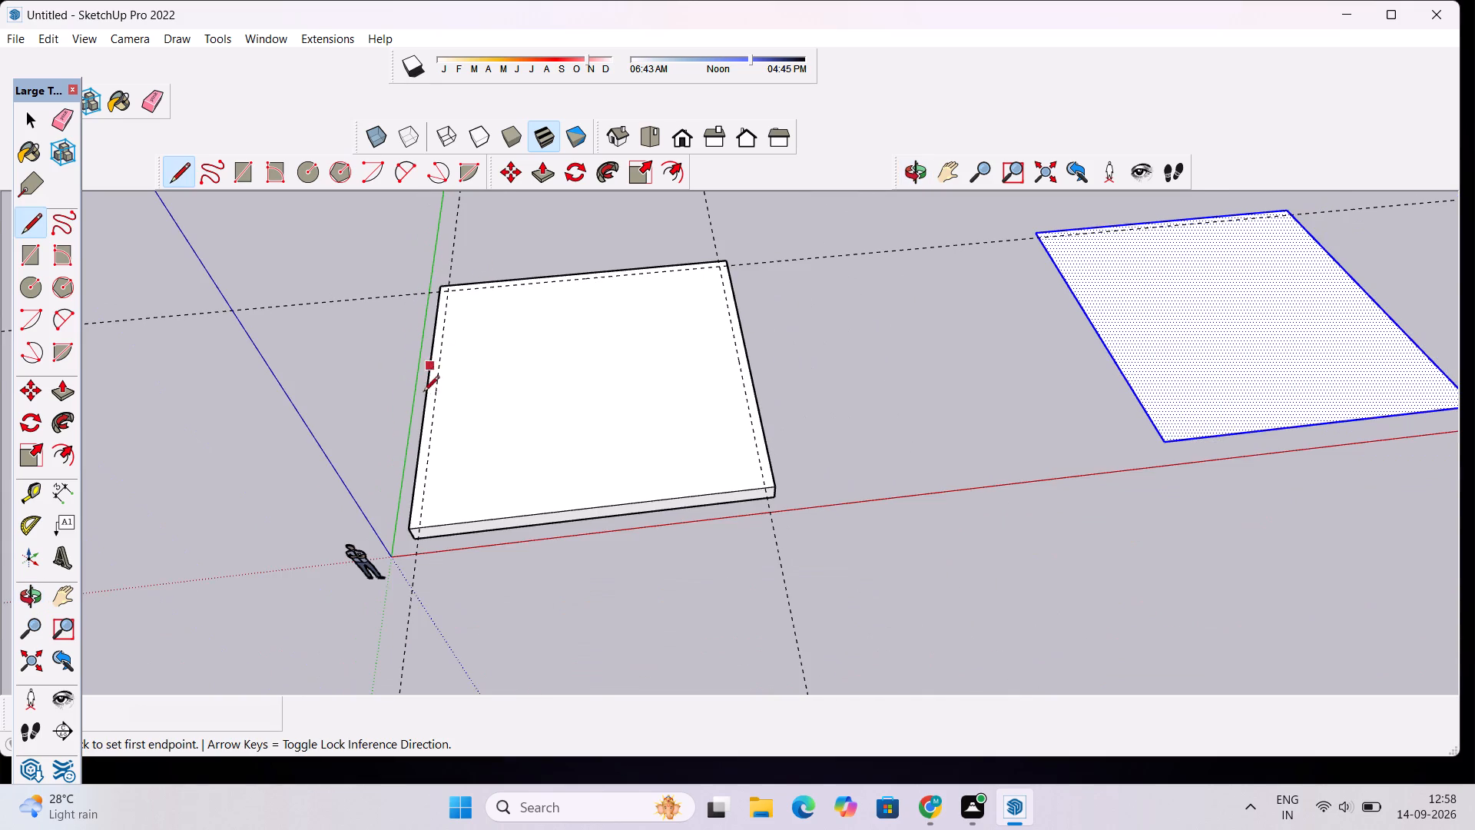
{"action": "scroll", "coordinate": [426, 467], "scroll_direction": "up", "scroll_amount": 2}
{"action": "left_click", "coordinate": [419, 539]}
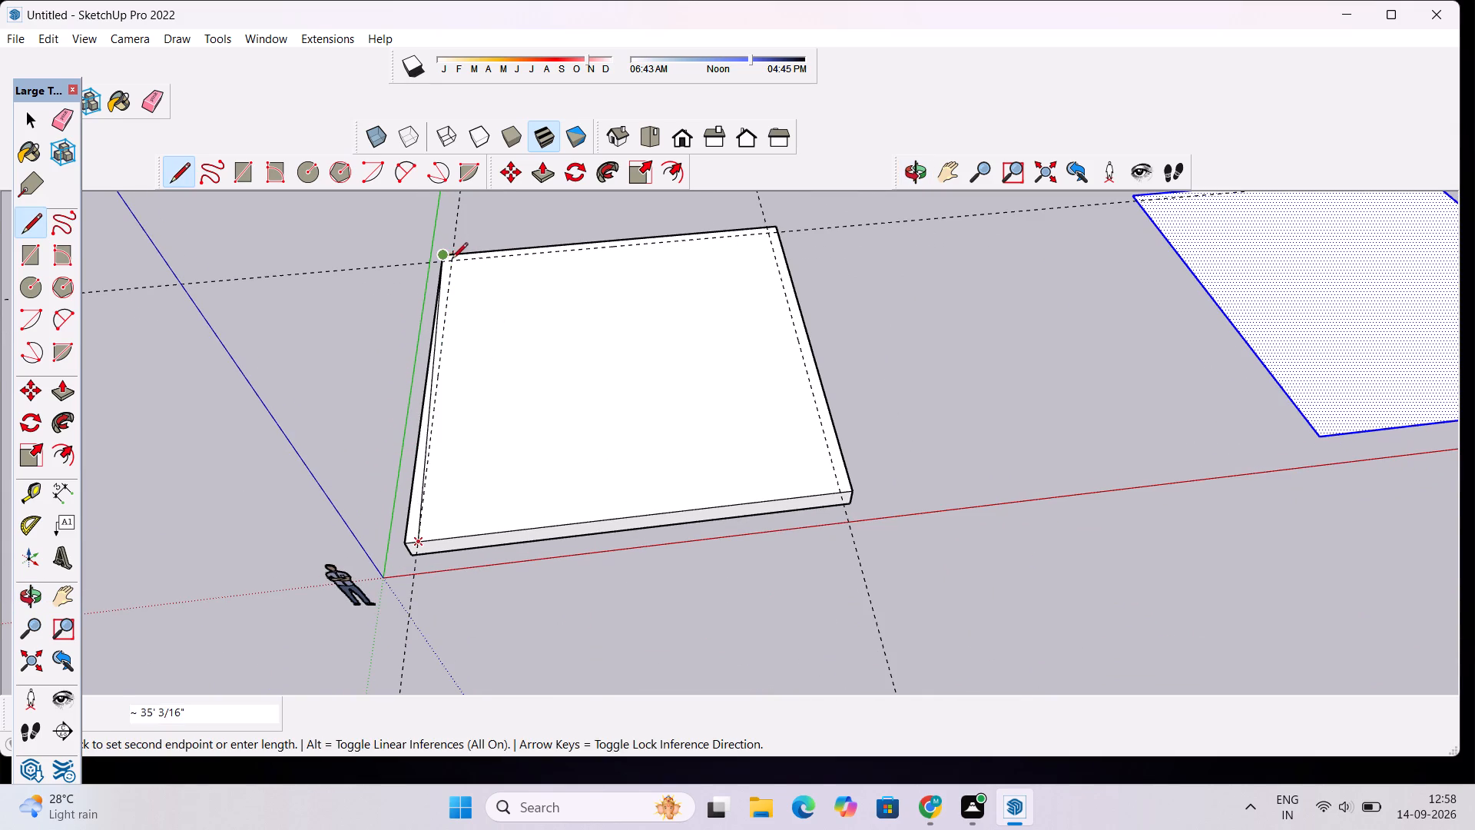
{"action": "scroll", "coordinate": [456, 263], "scroll_direction": "up", "scroll_amount": 5}
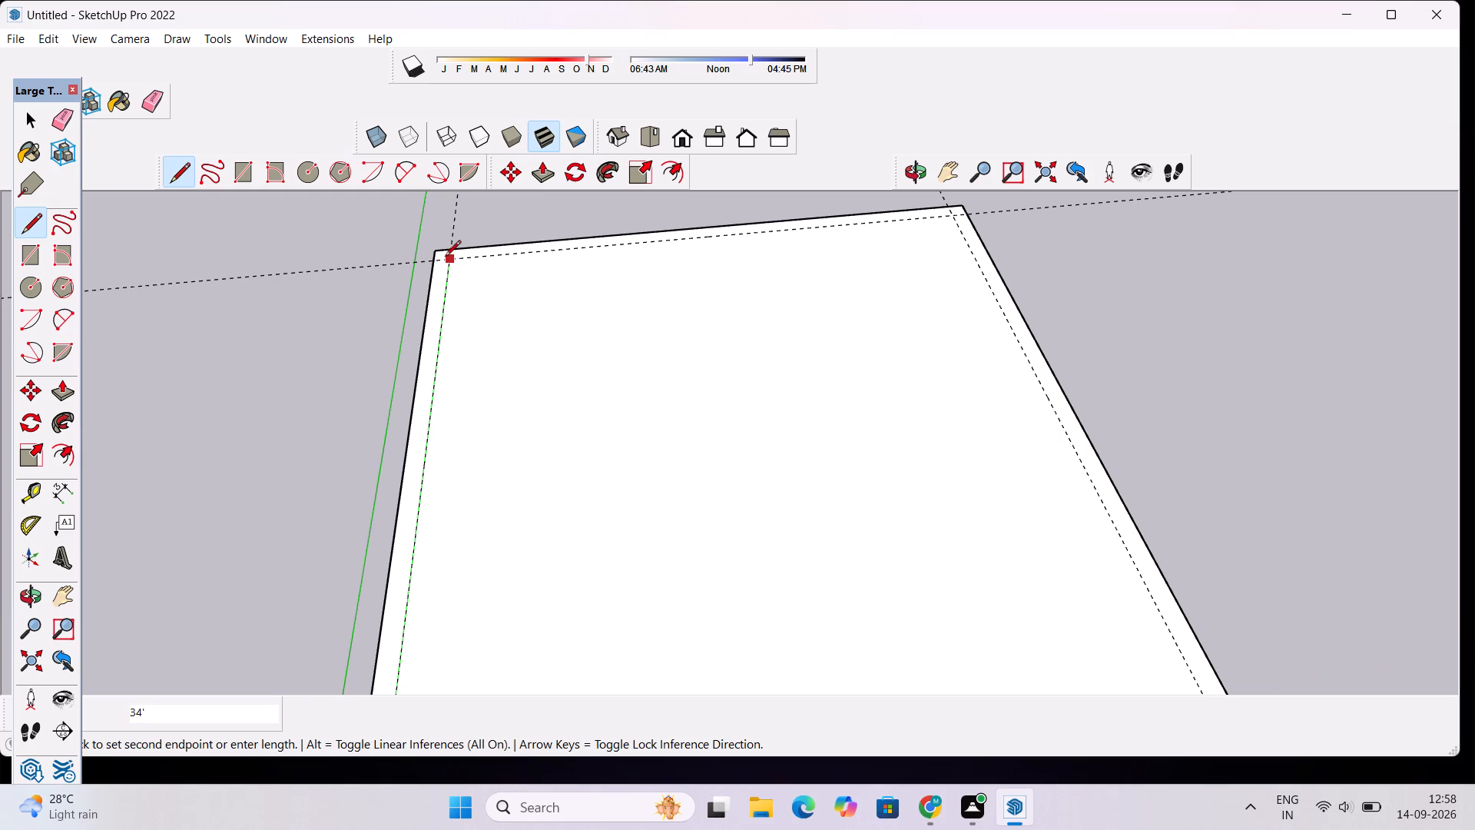
{"action": "left_click", "coordinate": [449, 258]}
{"action": "scroll", "coordinate": [518, 249], "scroll_direction": "down", "scroll_amount": 6}
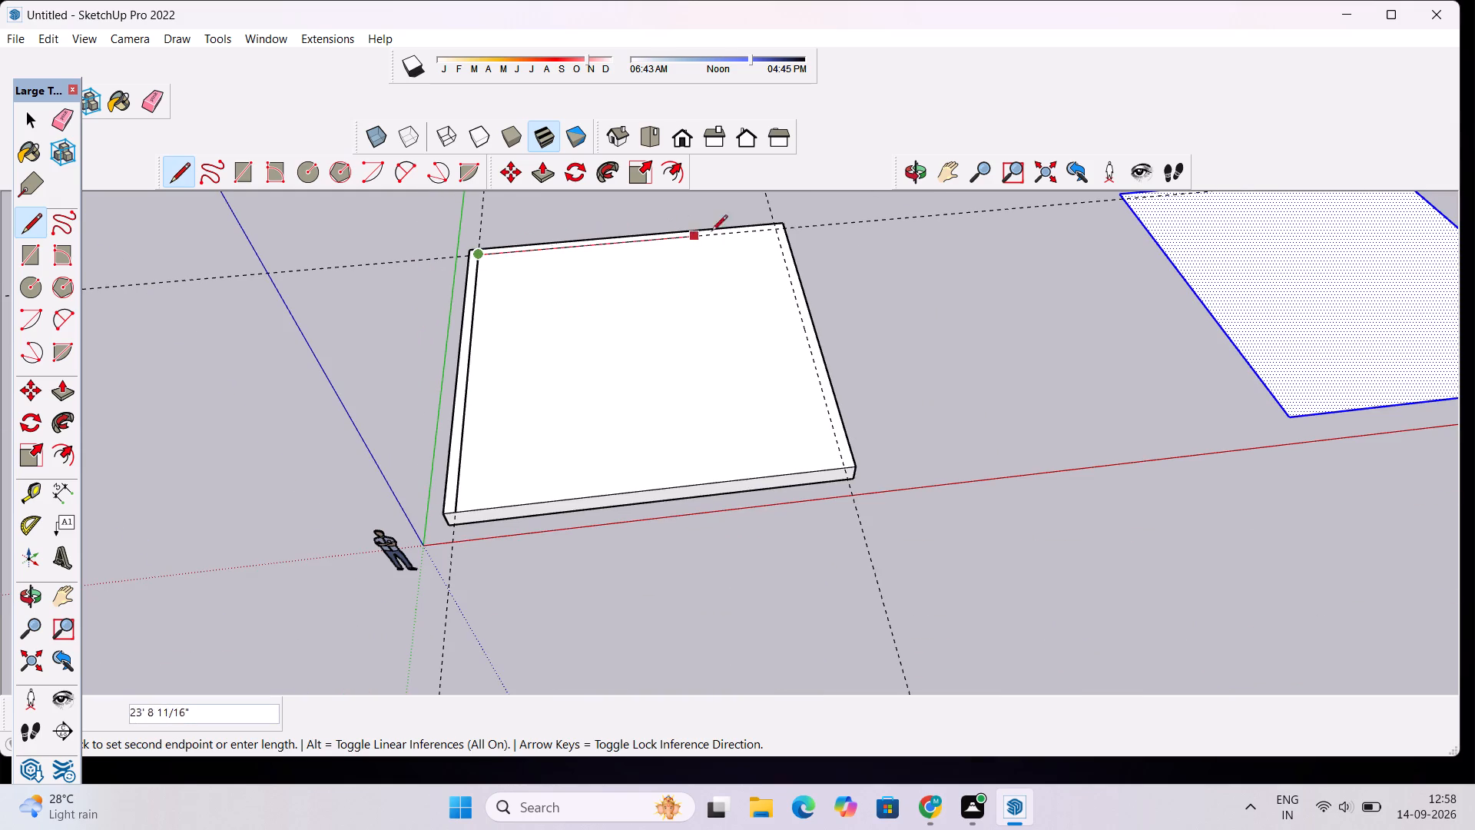
{"action": "left_click", "coordinate": [773, 231]}
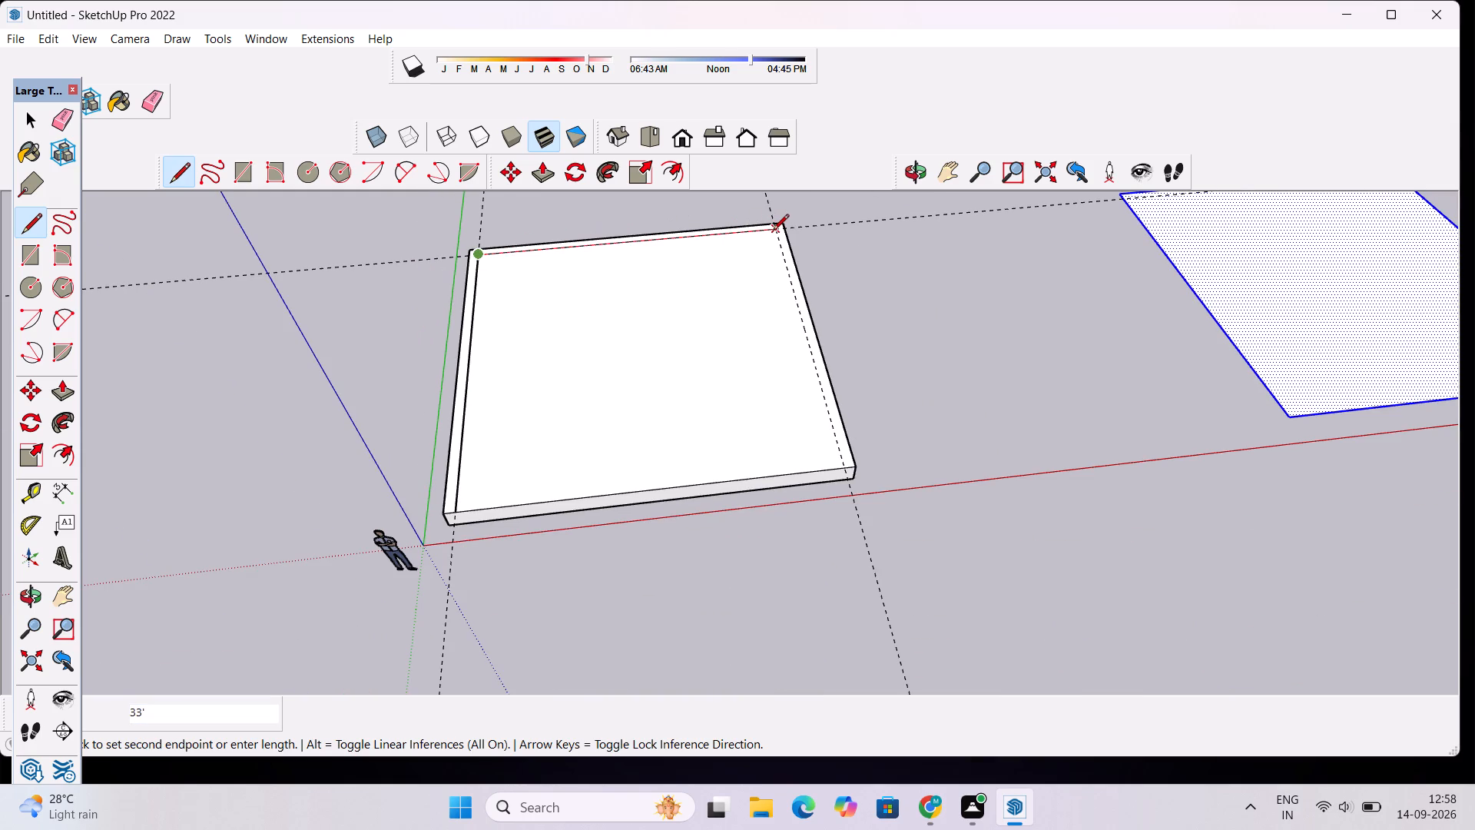
{"action": "left_click", "coordinate": [845, 469]}
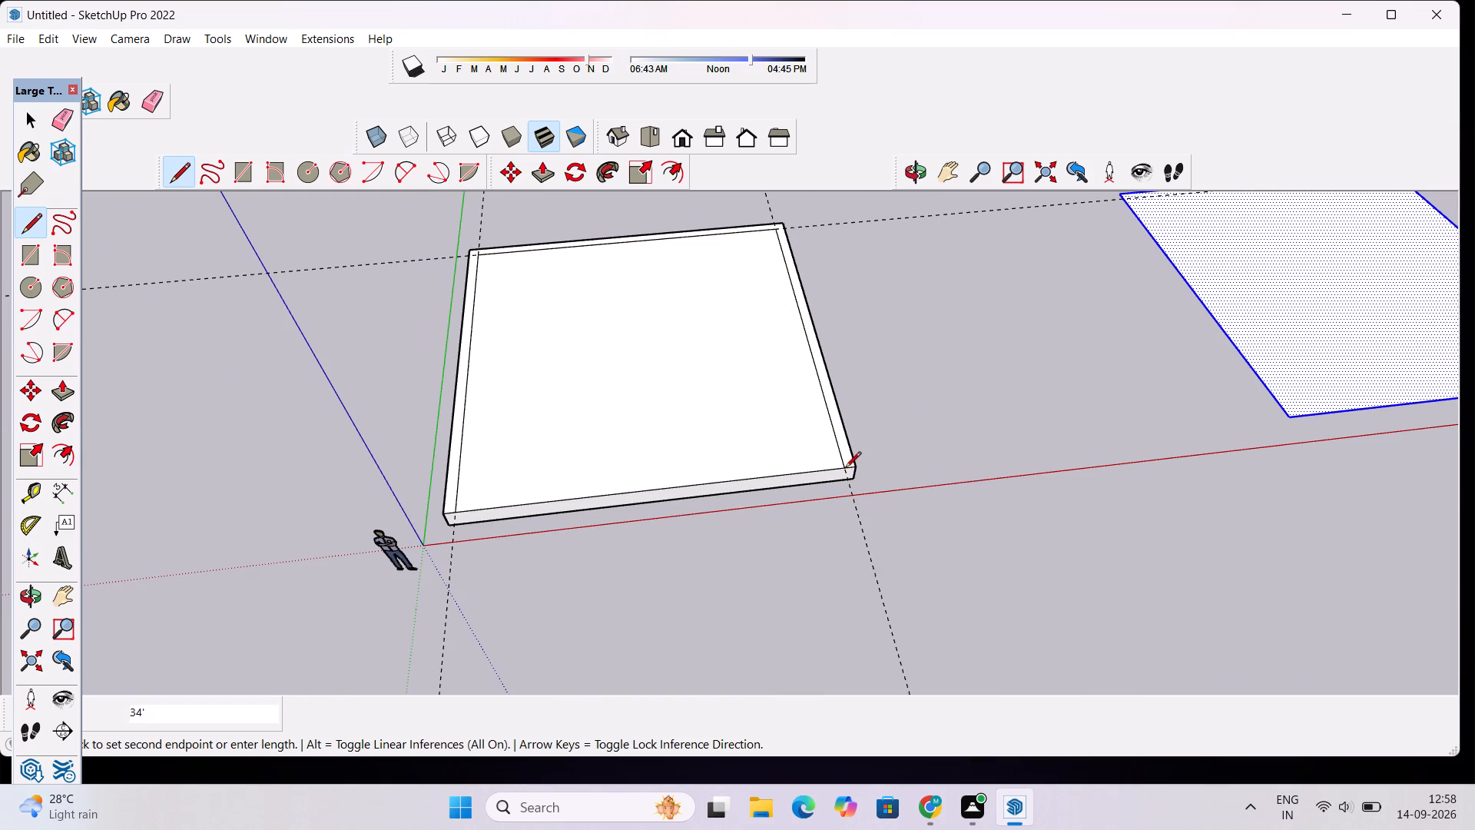
{"action": "key", "text": "space"}
Erase the three construction guides around the slab.
{"action": "key", "text": "e"}
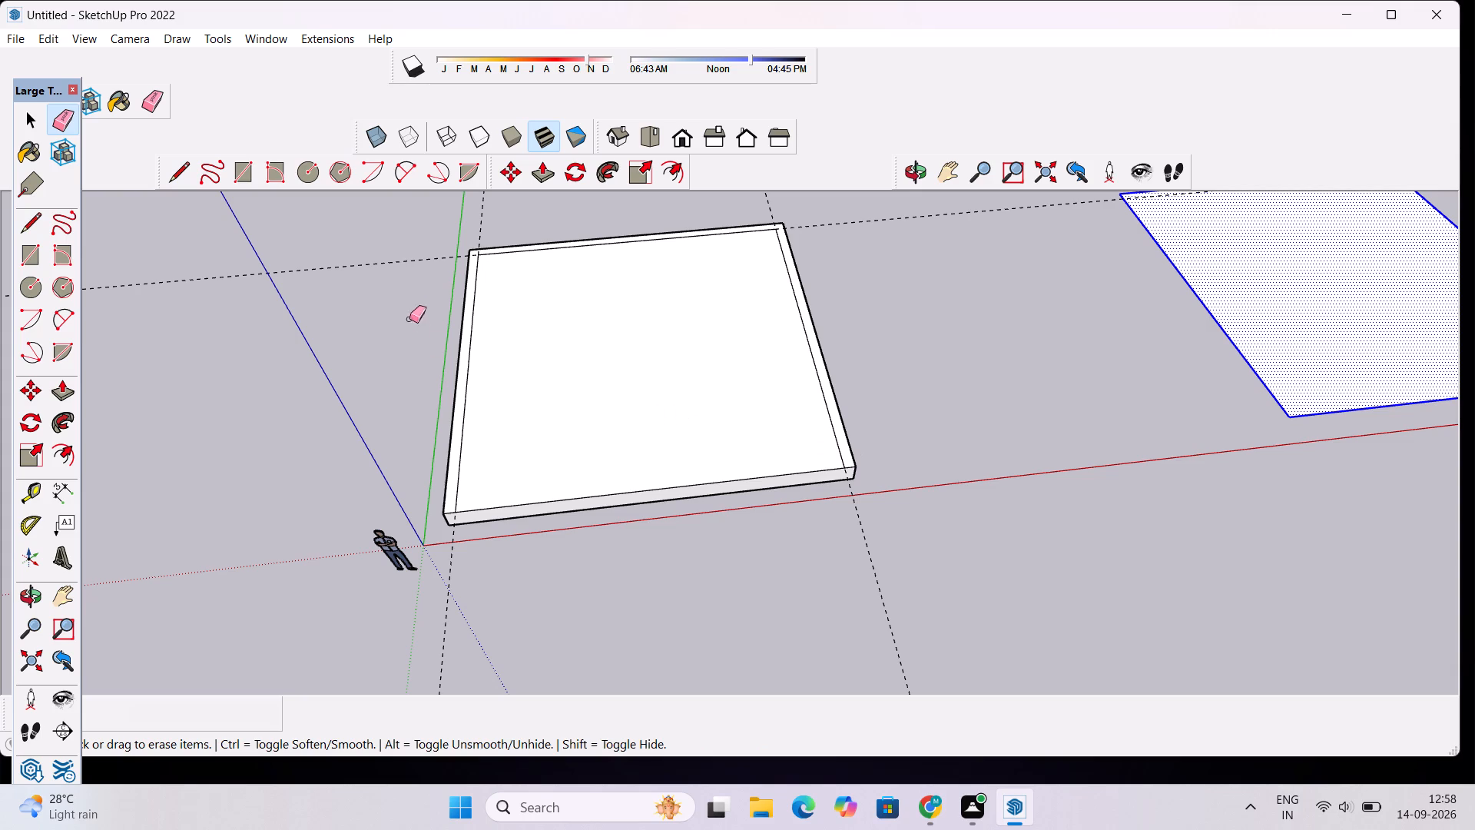
{"action": "left_click", "coordinate": [397, 260]}
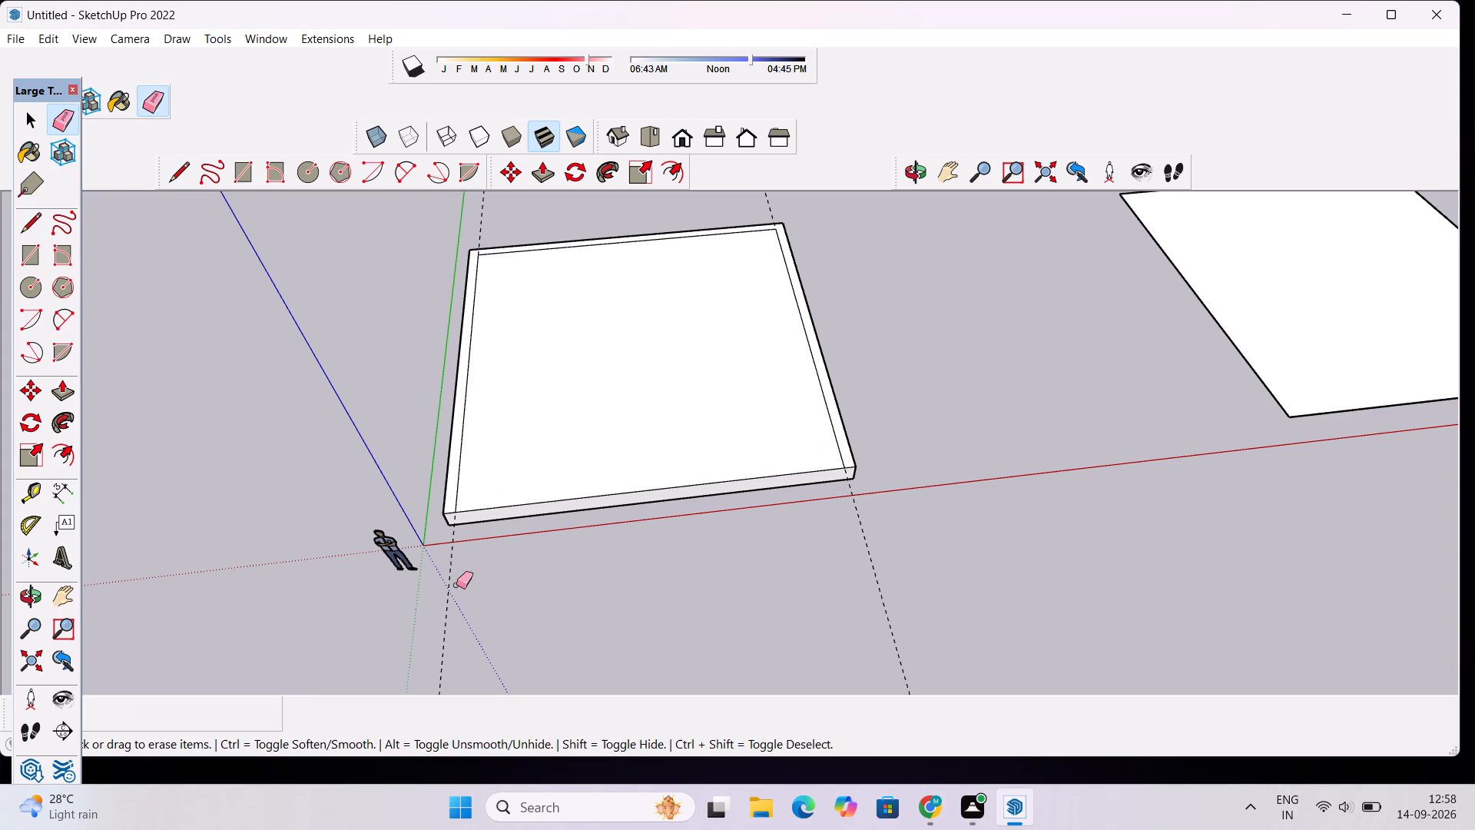
{"action": "left_click_drag", "start_coordinate": [455, 586], "coordinate": [462, 585]}
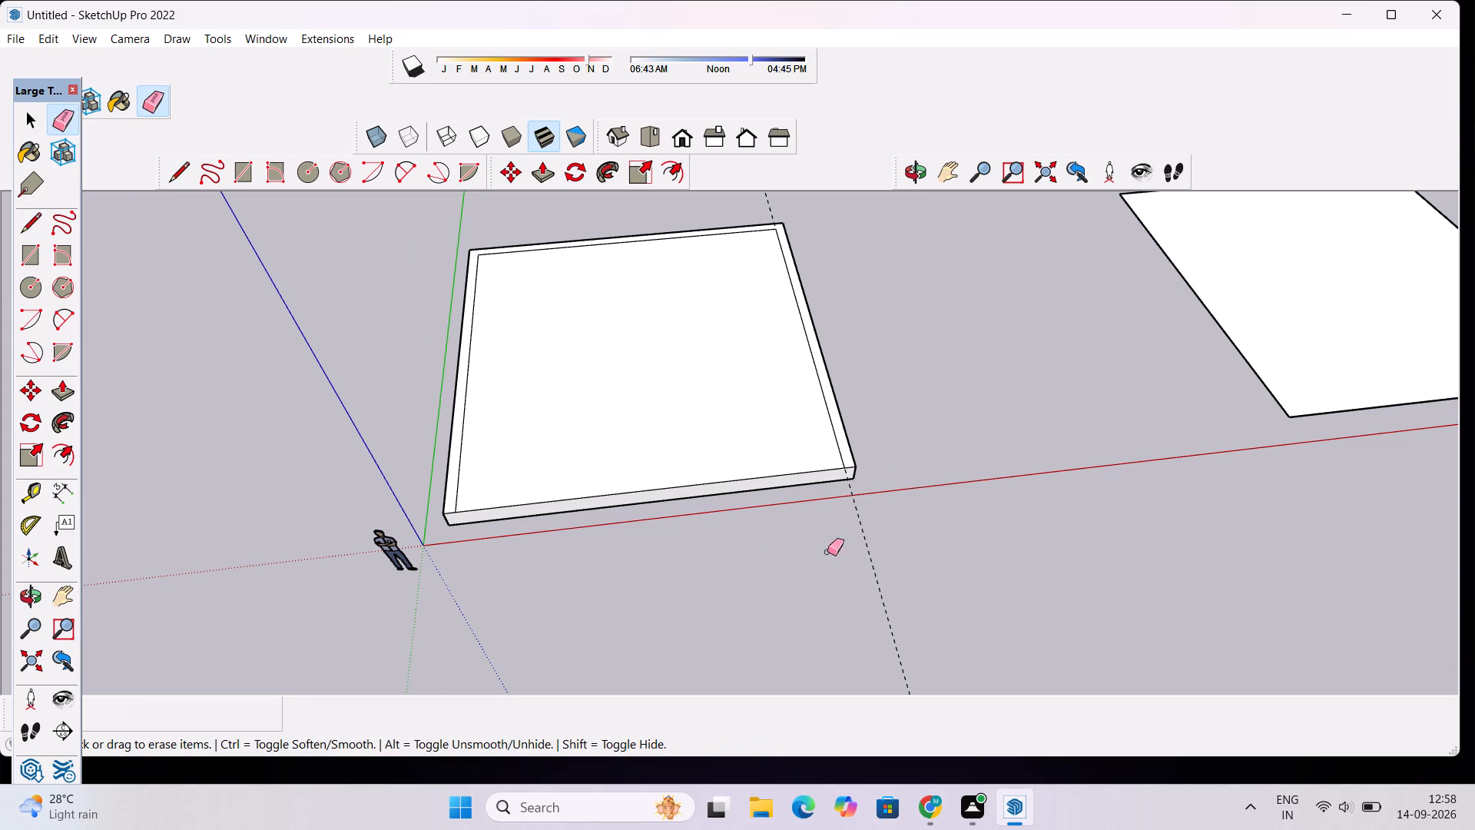
{"action": "left_click_drag", "start_coordinate": [882, 528], "coordinate": [853, 557]}
{"action": "left_click_drag", "start_coordinate": [907, 463], "coordinate": [915, 493]}
Examine the slab with its border strip and the copied square face from several angles.
{"action": "scroll", "coordinate": [666, 365], "scroll_direction": "down", "scroll_amount": 6}
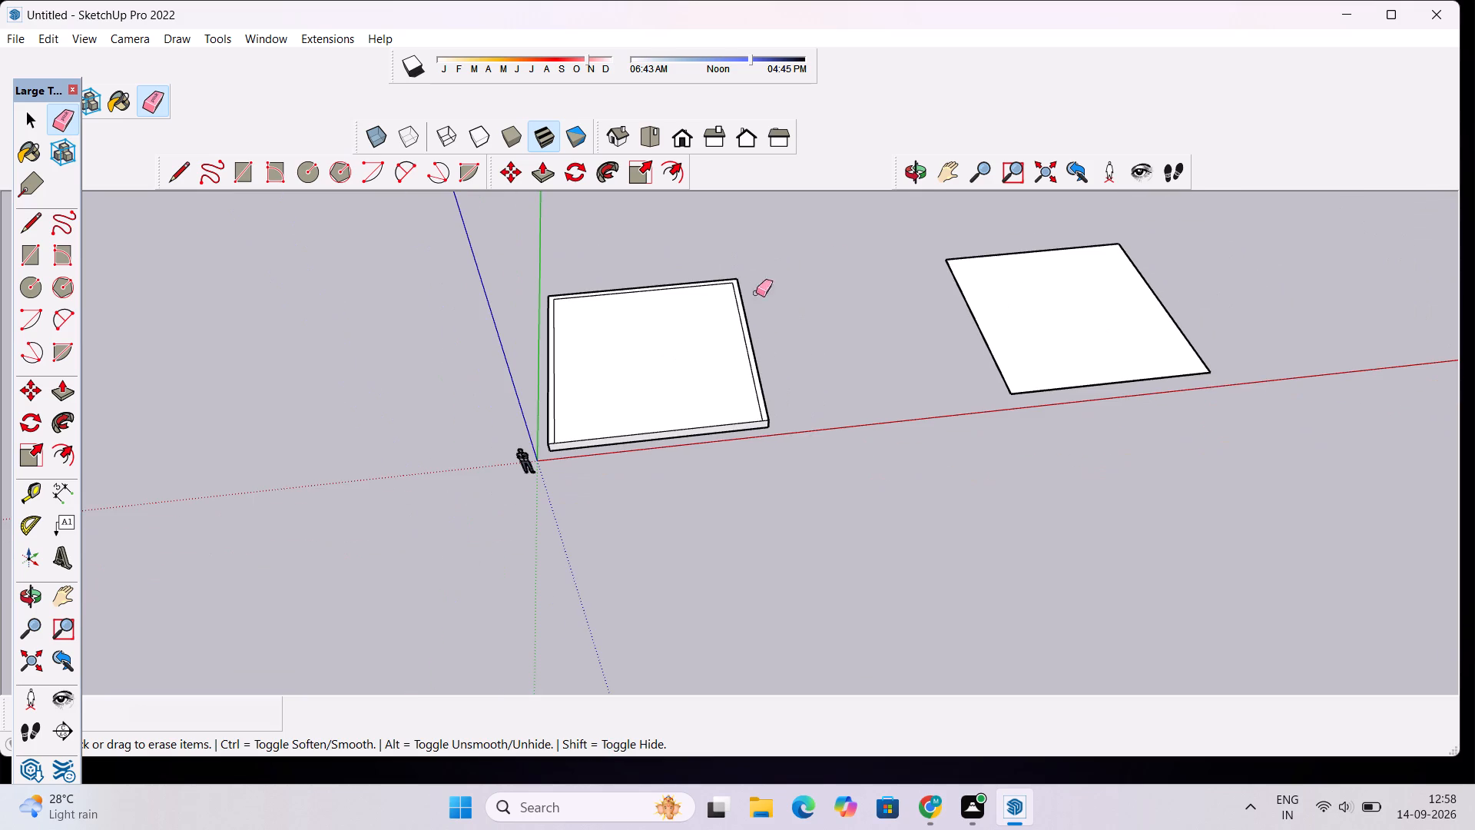
{"action": "left_click", "coordinate": [906, 185]}
{"action": "left_click_drag", "start_coordinate": [911, 400], "coordinate": [802, 261]}
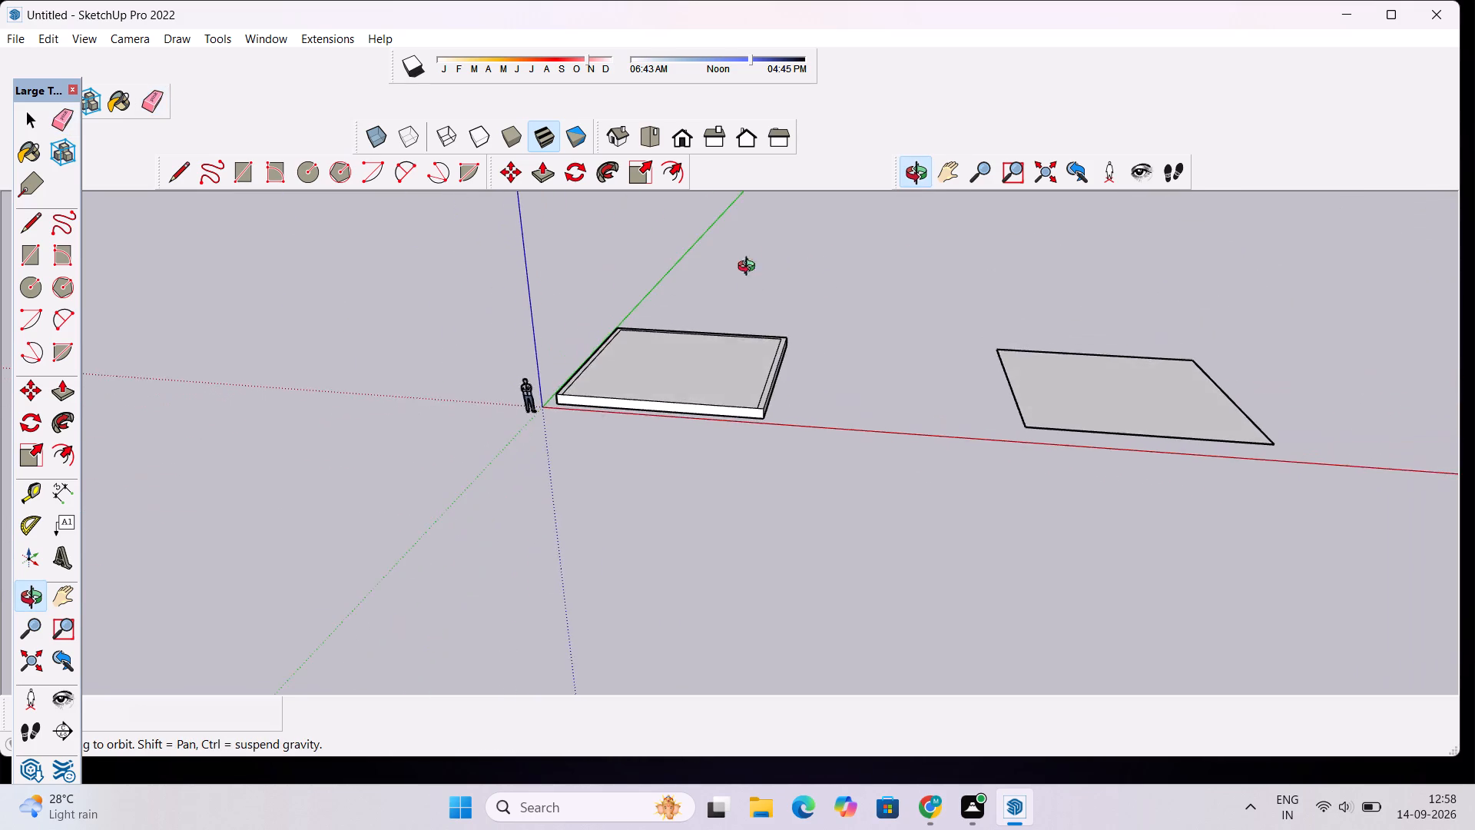
{"action": "scroll", "coordinate": [658, 325], "scroll_direction": "up", "scroll_amount": 4}
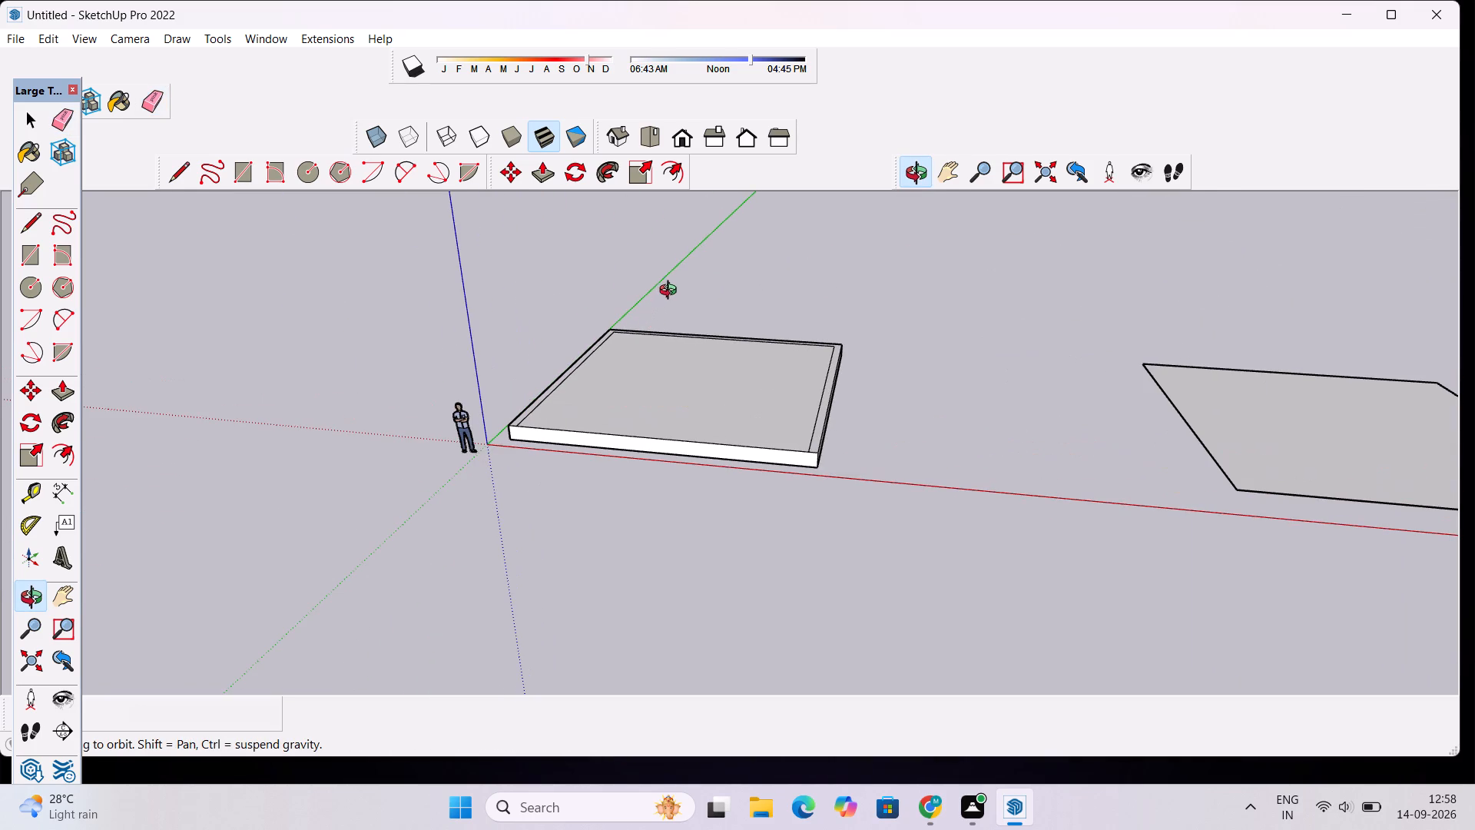
{"action": "scroll", "coordinate": [673, 291], "scroll_direction": "down", "scroll_amount": 5}
{"action": "left_click_drag", "start_coordinate": [694, 340], "coordinate": [702, 380]}
{"action": "scroll", "coordinate": [686, 351], "scroll_direction": "up", "scroll_amount": 3}
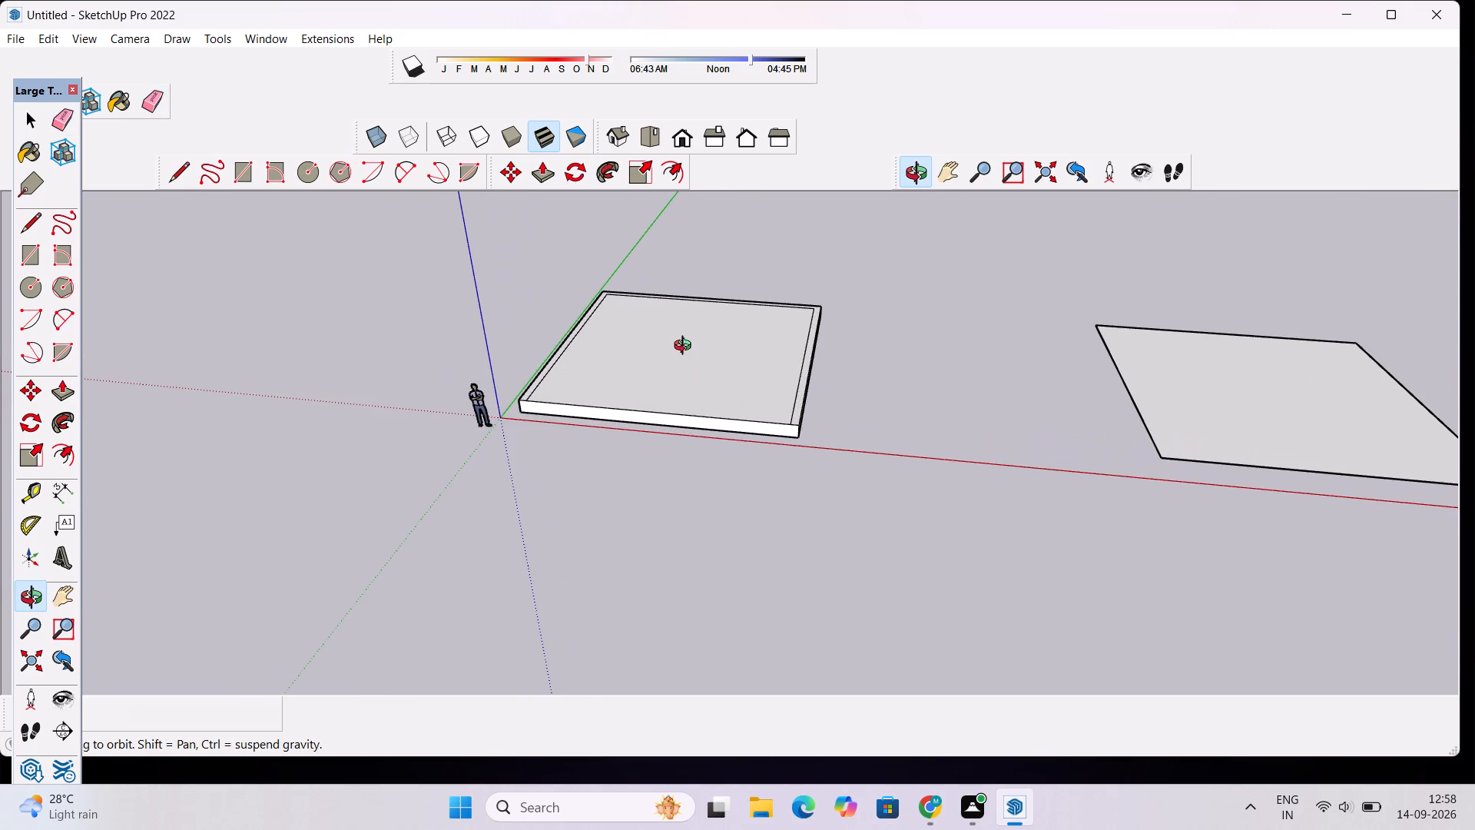
{"action": "scroll", "coordinate": [684, 326], "scroll_direction": "down", "scroll_amount": 5}
{"action": "left_click_drag", "start_coordinate": [725, 461], "coordinate": [701, 395]}
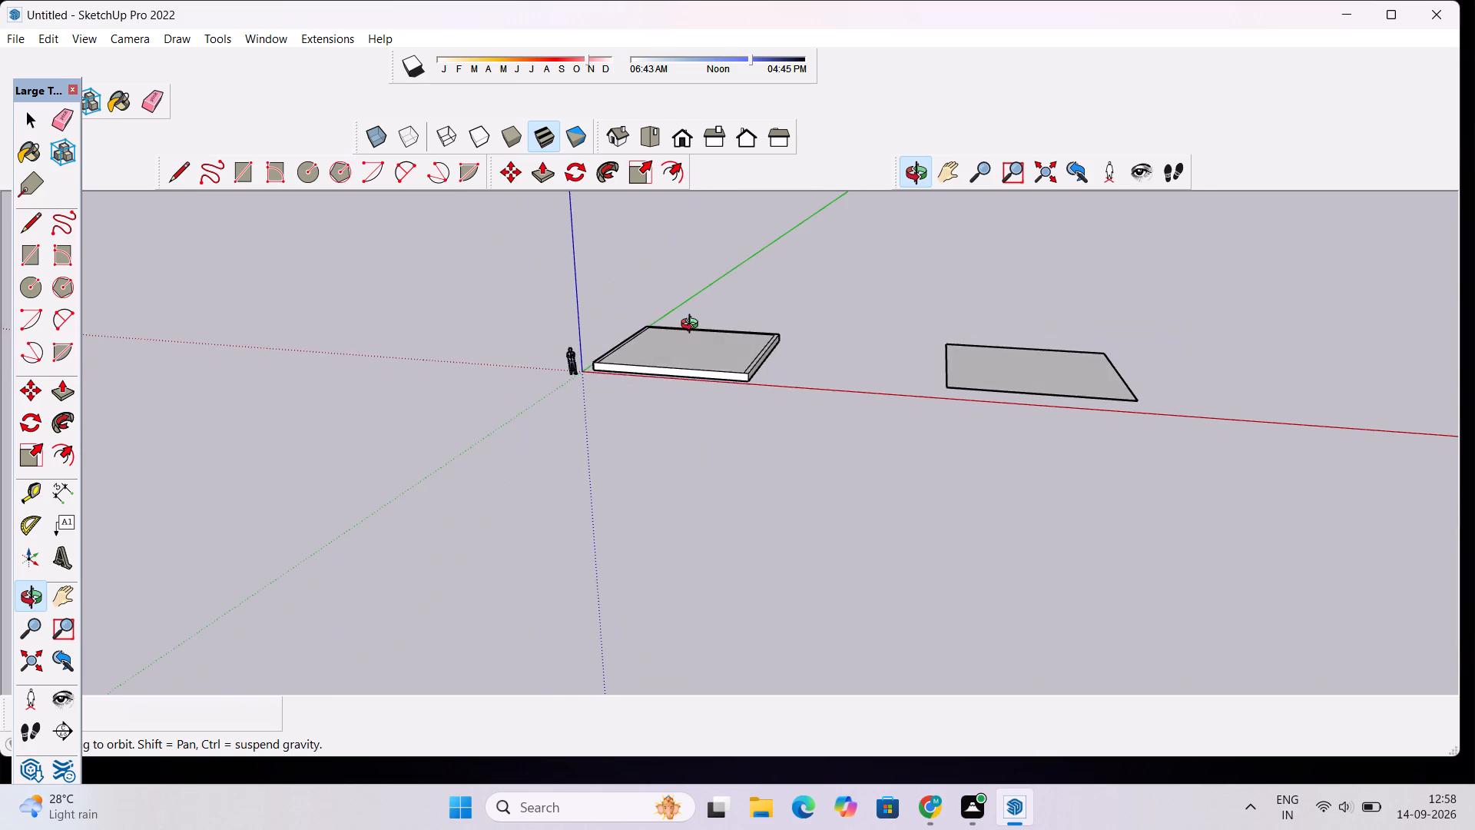
{"action": "scroll", "coordinate": [693, 326], "scroll_direction": "up", "scroll_amount": 9}
{"action": "left_click_drag", "start_coordinate": [863, 429], "coordinate": [923, 353]}
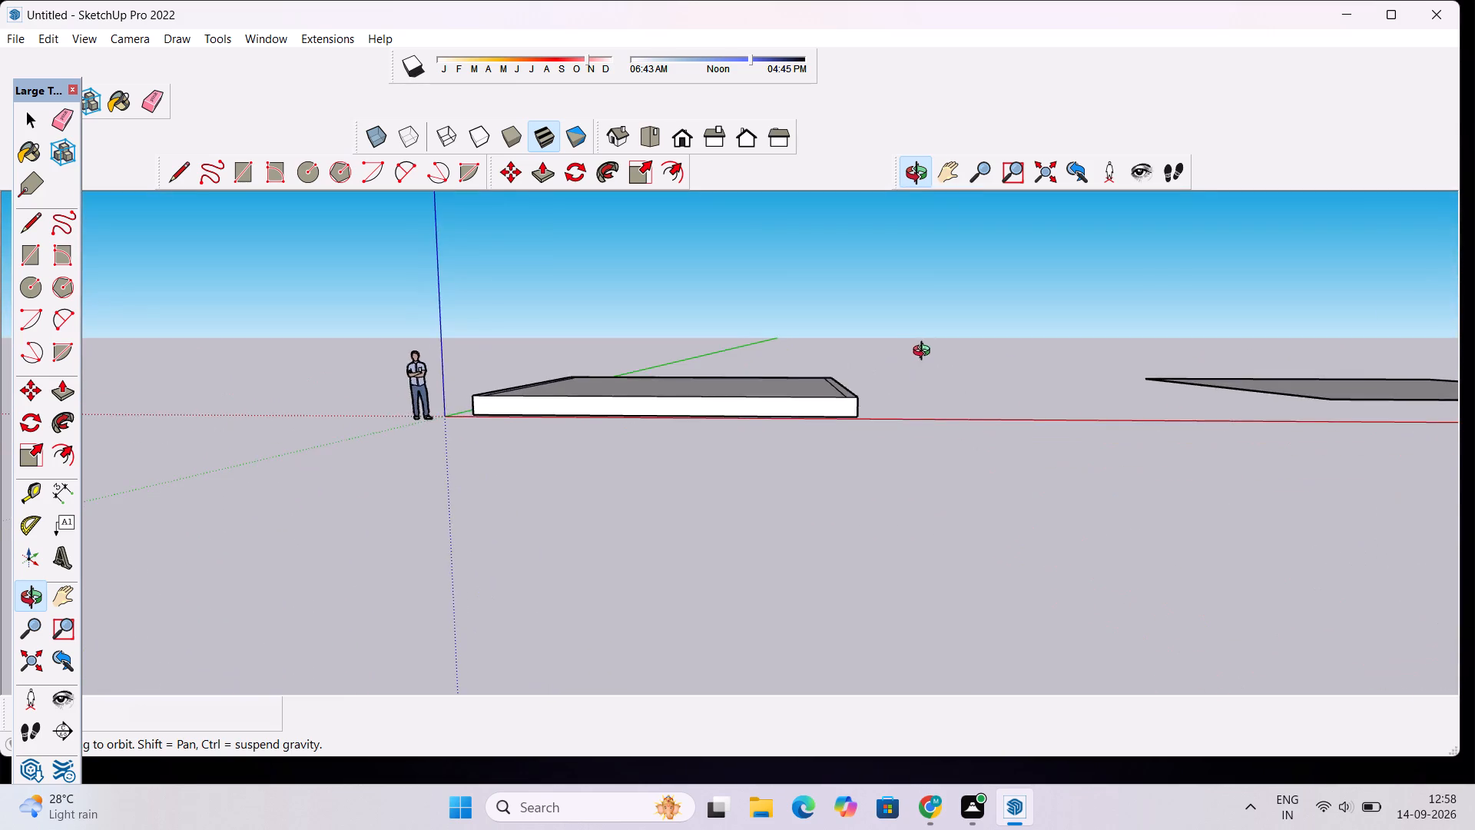
{"action": "scroll", "coordinate": [820, 383], "scroll_direction": "down", "scroll_amount": 5}
{"action": "left_click_drag", "start_coordinate": [656, 380], "coordinate": [654, 551]}
{"action": "scroll", "coordinate": [774, 304], "scroll_direction": "up", "scroll_amount": 4}
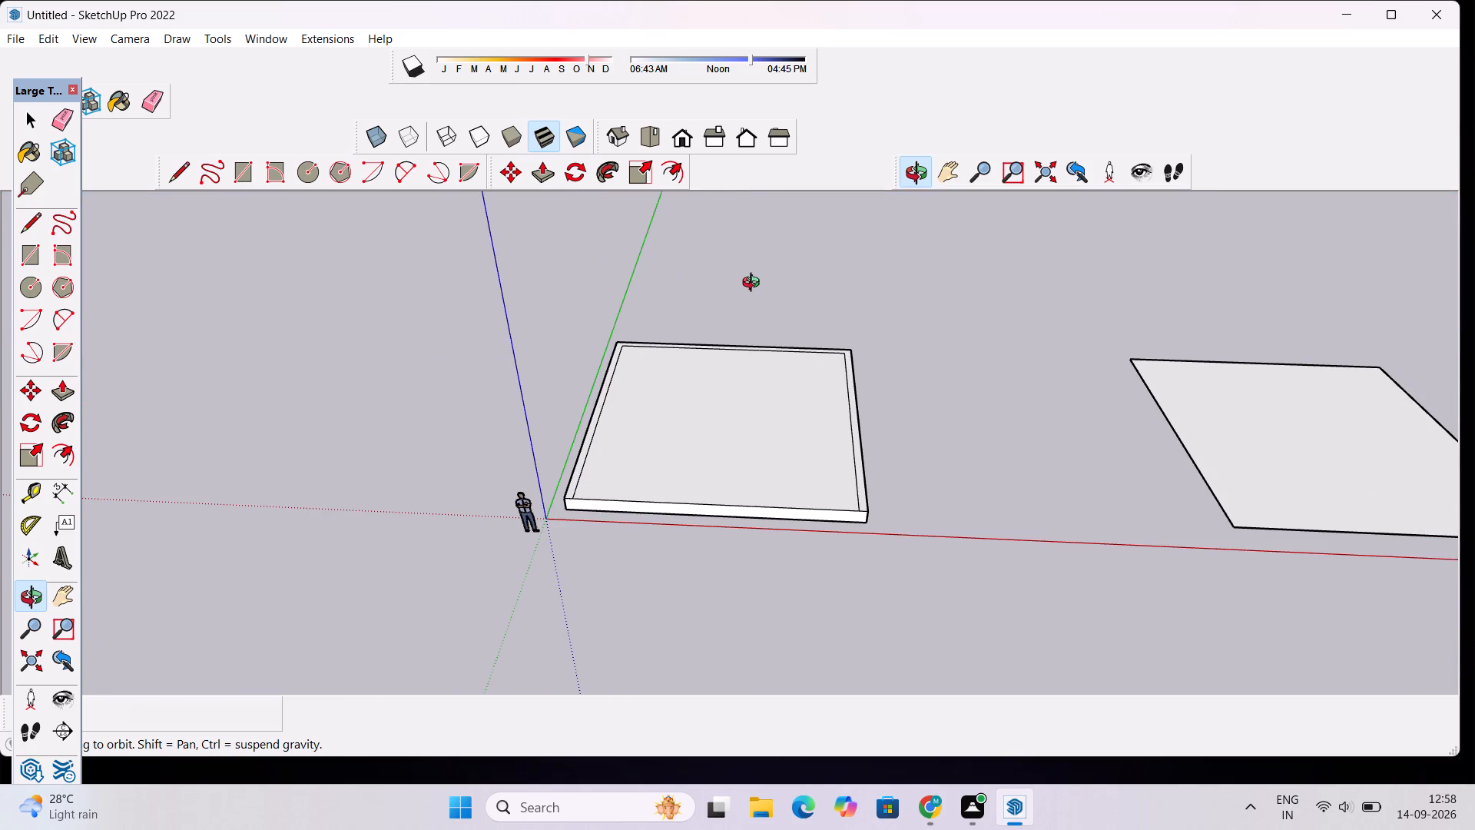
{"action": "scroll", "coordinate": [755, 288], "scroll_direction": "down", "scroll_amount": 6}
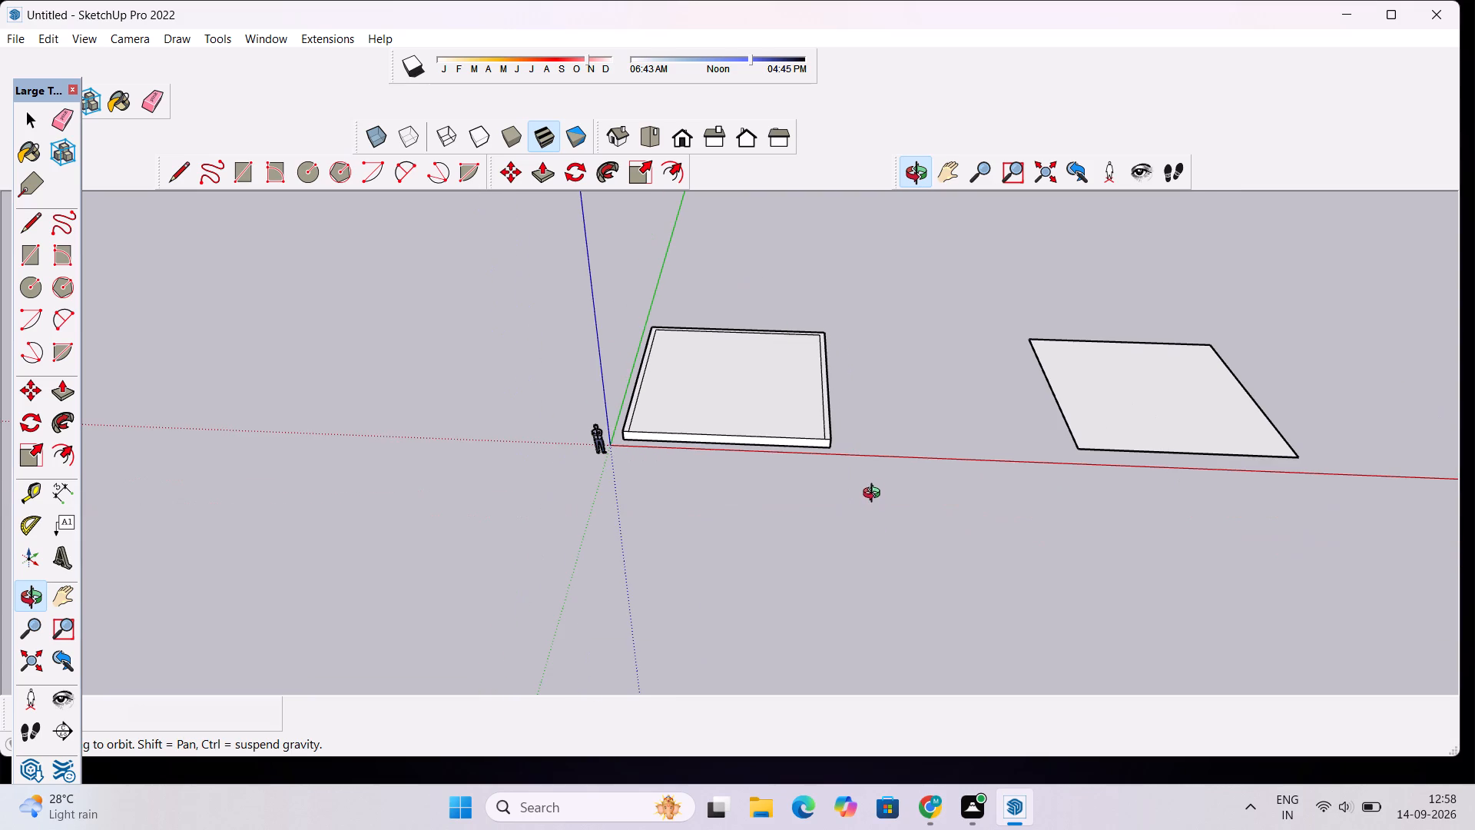
{"action": "scroll", "coordinate": [880, 470], "scroll_direction": "down", "scroll_amount": 5}
{"action": "left_click_drag", "start_coordinate": [785, 500], "coordinate": [769, 419]}
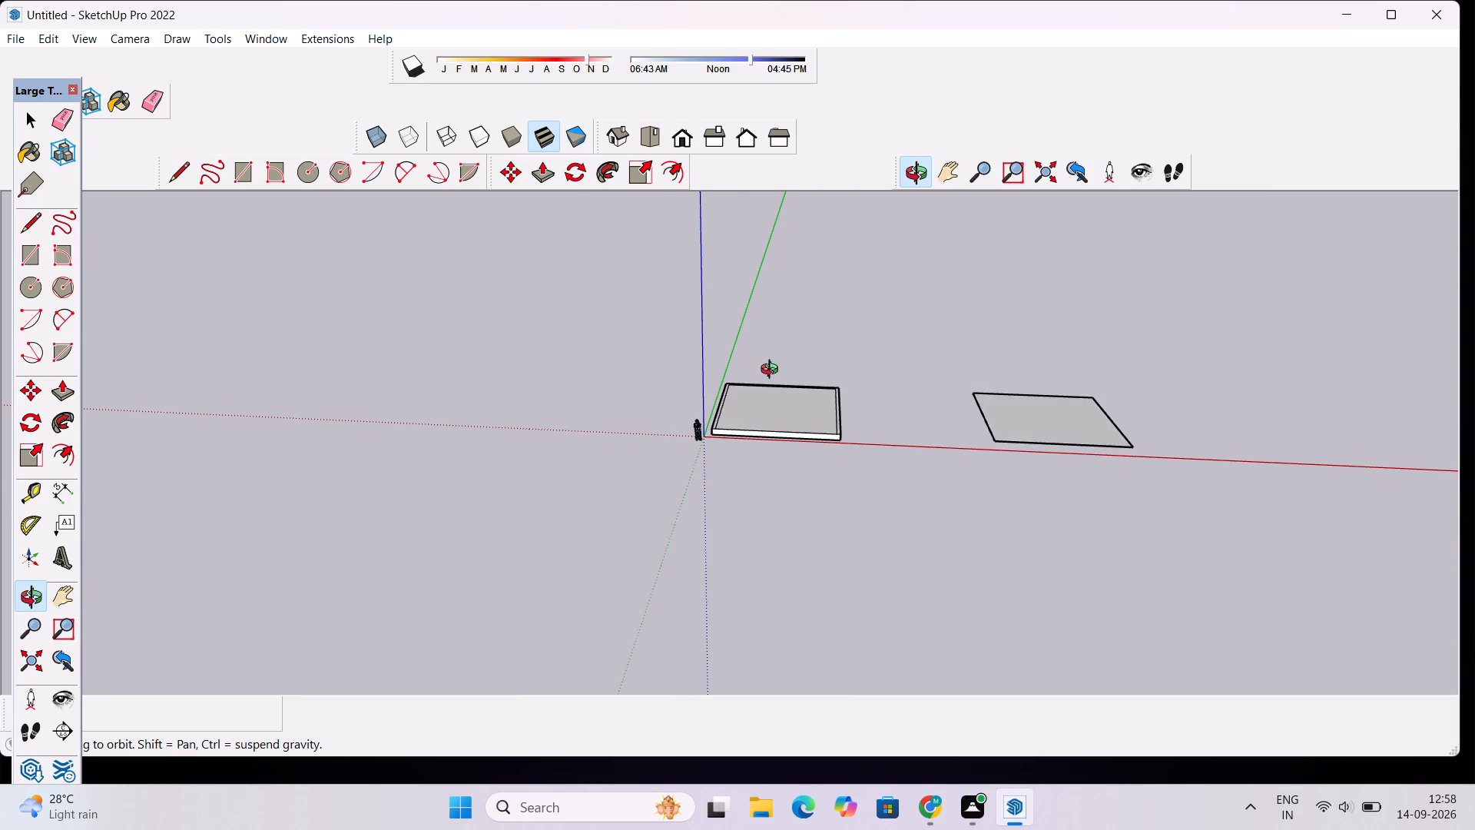
{"action": "scroll", "coordinate": [786, 381], "scroll_direction": "up", "scroll_amount": 5}
{"action": "left_click_drag", "start_coordinate": [786, 381], "coordinate": [791, 395]}
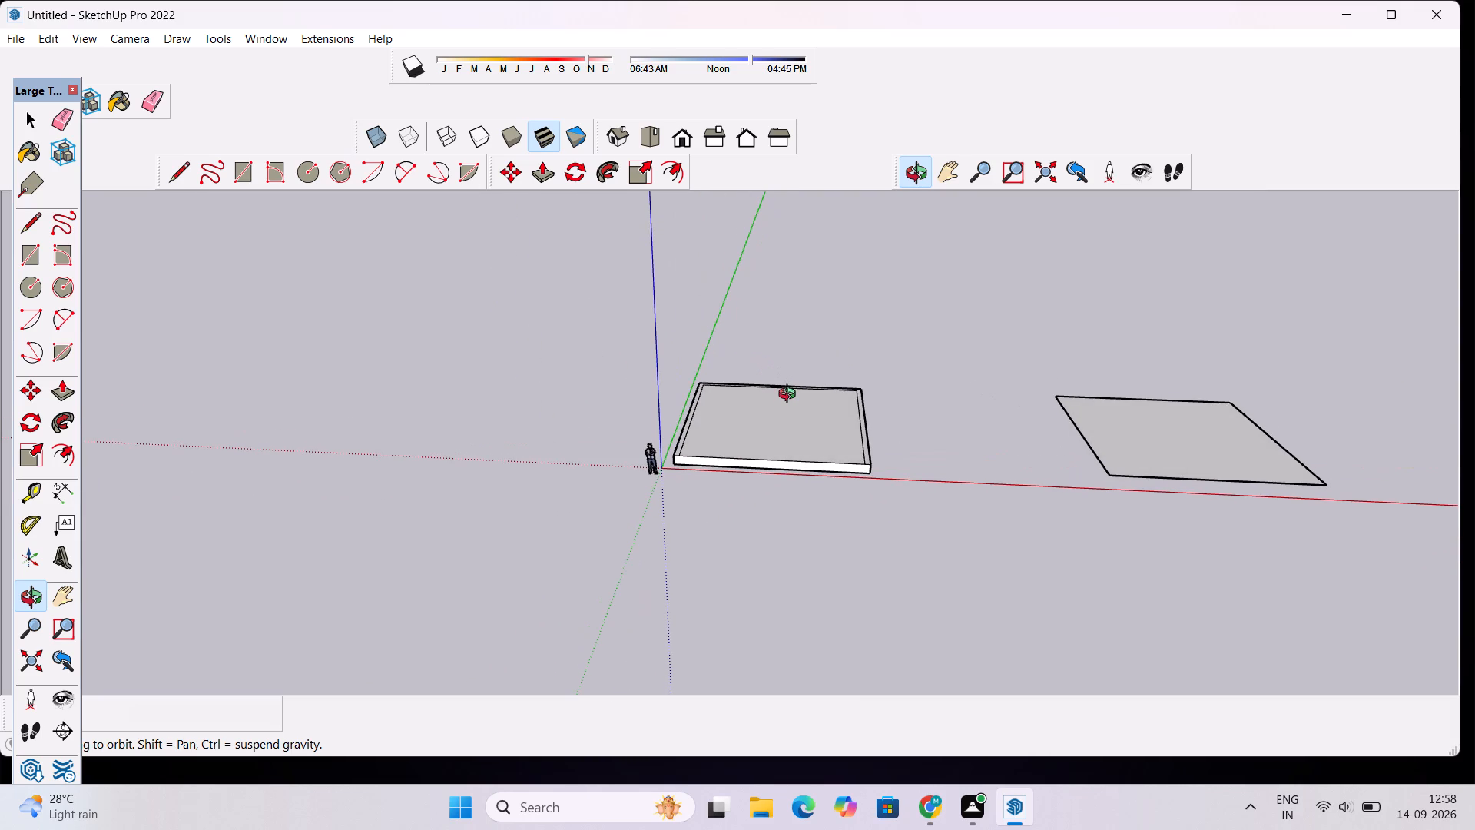
{"action": "scroll", "coordinate": [791, 397], "scroll_direction": "down", "scroll_amount": 2}
{"action": "left_click_drag", "start_coordinate": [768, 438], "coordinate": [768, 463]}
{"action": "scroll", "coordinate": [761, 460], "scroll_direction": "up", "scroll_amount": 3}
{"action": "left_click_drag", "start_coordinate": [761, 460], "coordinate": [805, 427]}
{"action": "scroll", "coordinate": [841, 390], "scroll_direction": "up", "scroll_amount": 3}
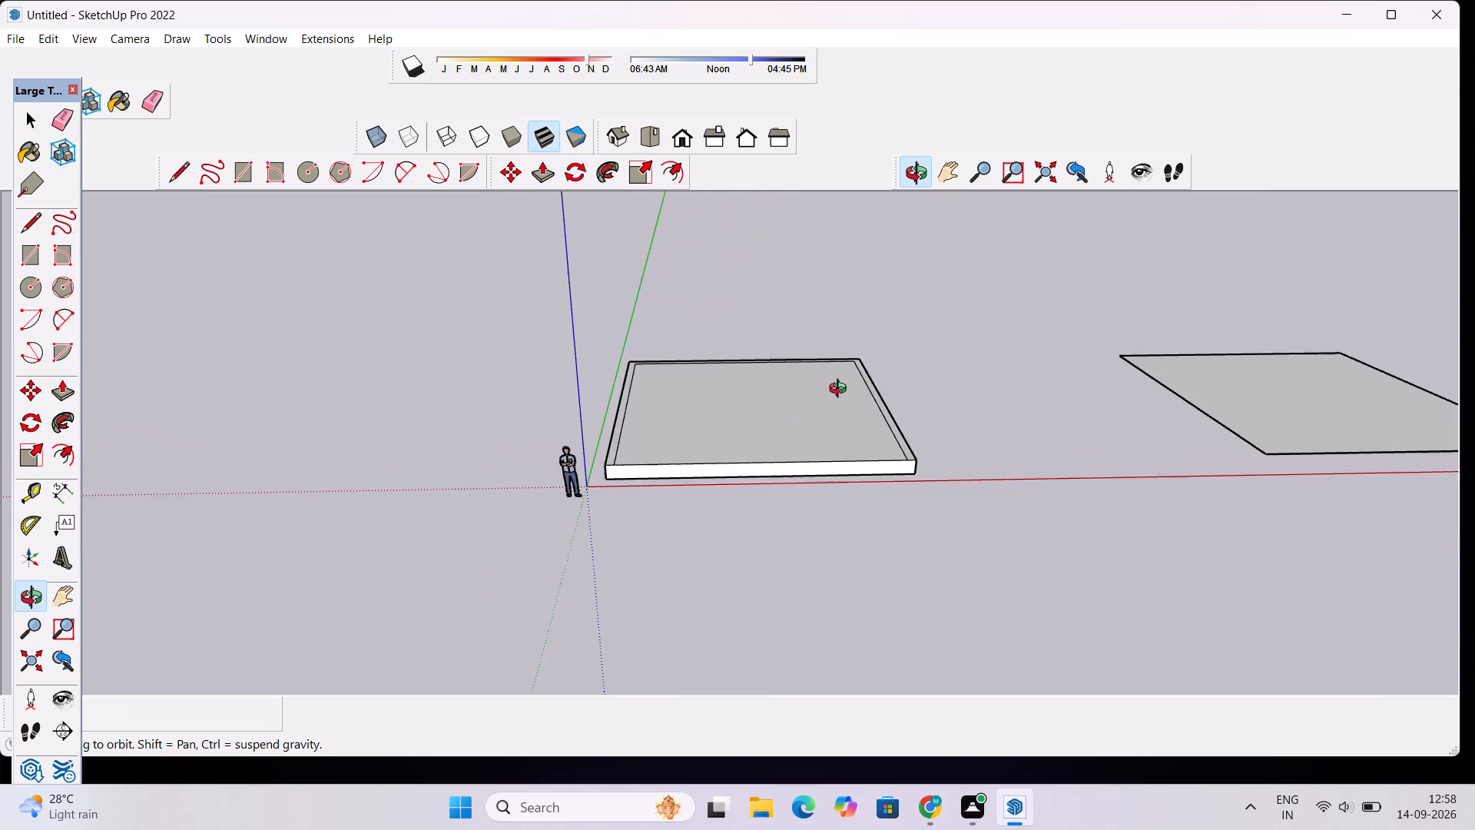
{"action": "left_click_drag", "start_coordinate": [844, 390], "coordinate": [747, 448], "text": "shift"}
{"action": "scroll", "coordinate": [719, 450], "scroll_direction": "down", "scroll_amount": 4}
{"action": "left_click_drag", "start_coordinate": [718, 450], "coordinate": [722, 483]}
{"action": "scroll", "coordinate": [701, 467], "scroll_direction": "up", "scroll_amount": 4}
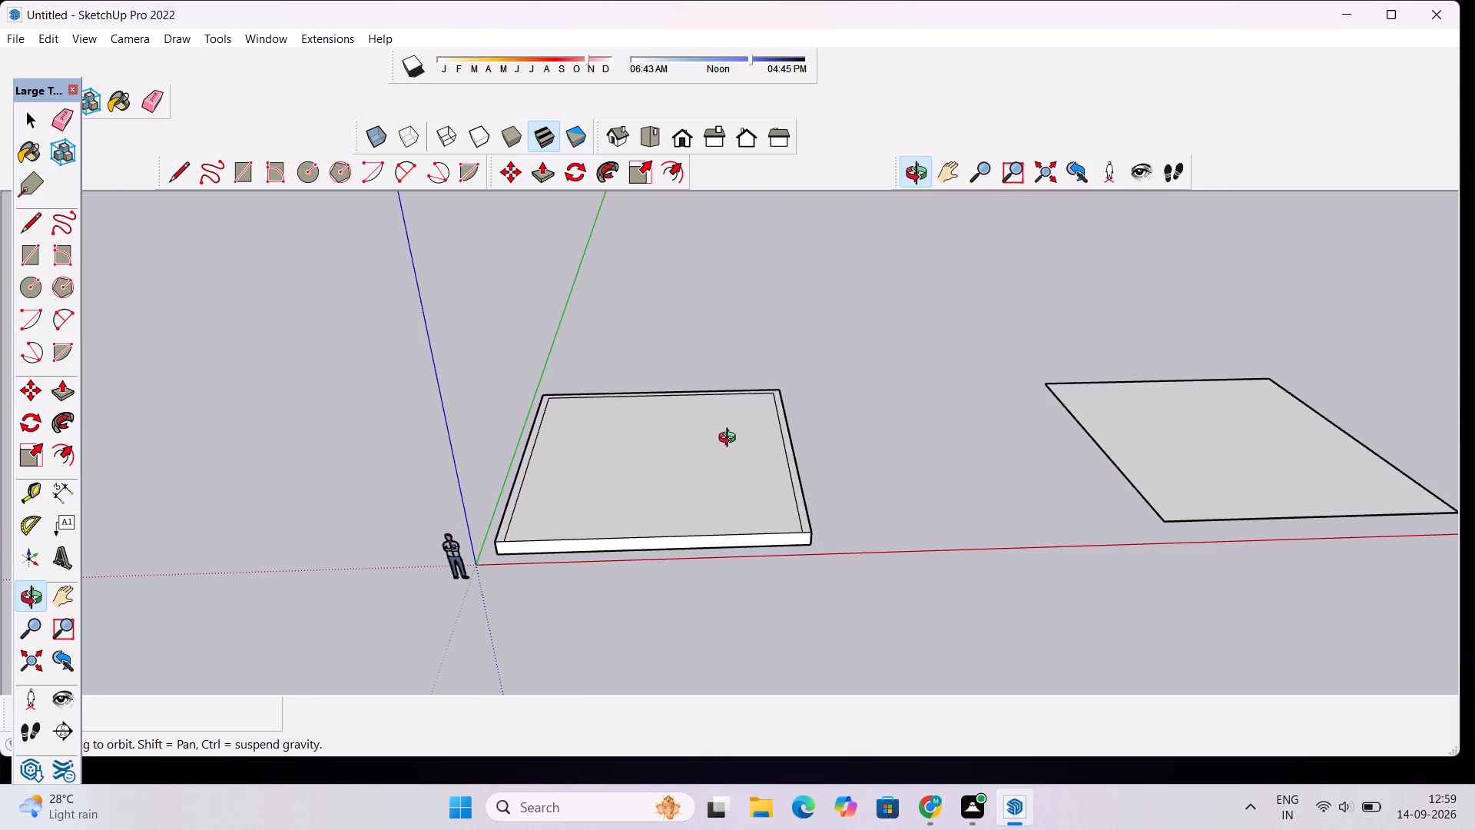
{"action": "scroll", "coordinate": [737, 433], "scroll_direction": "up", "scroll_amount": 1}
Extrude the slab's border strip upward by 6' with Push/Pull to form the two side walls and the back wall.
{"action": "key", "text": "p"}
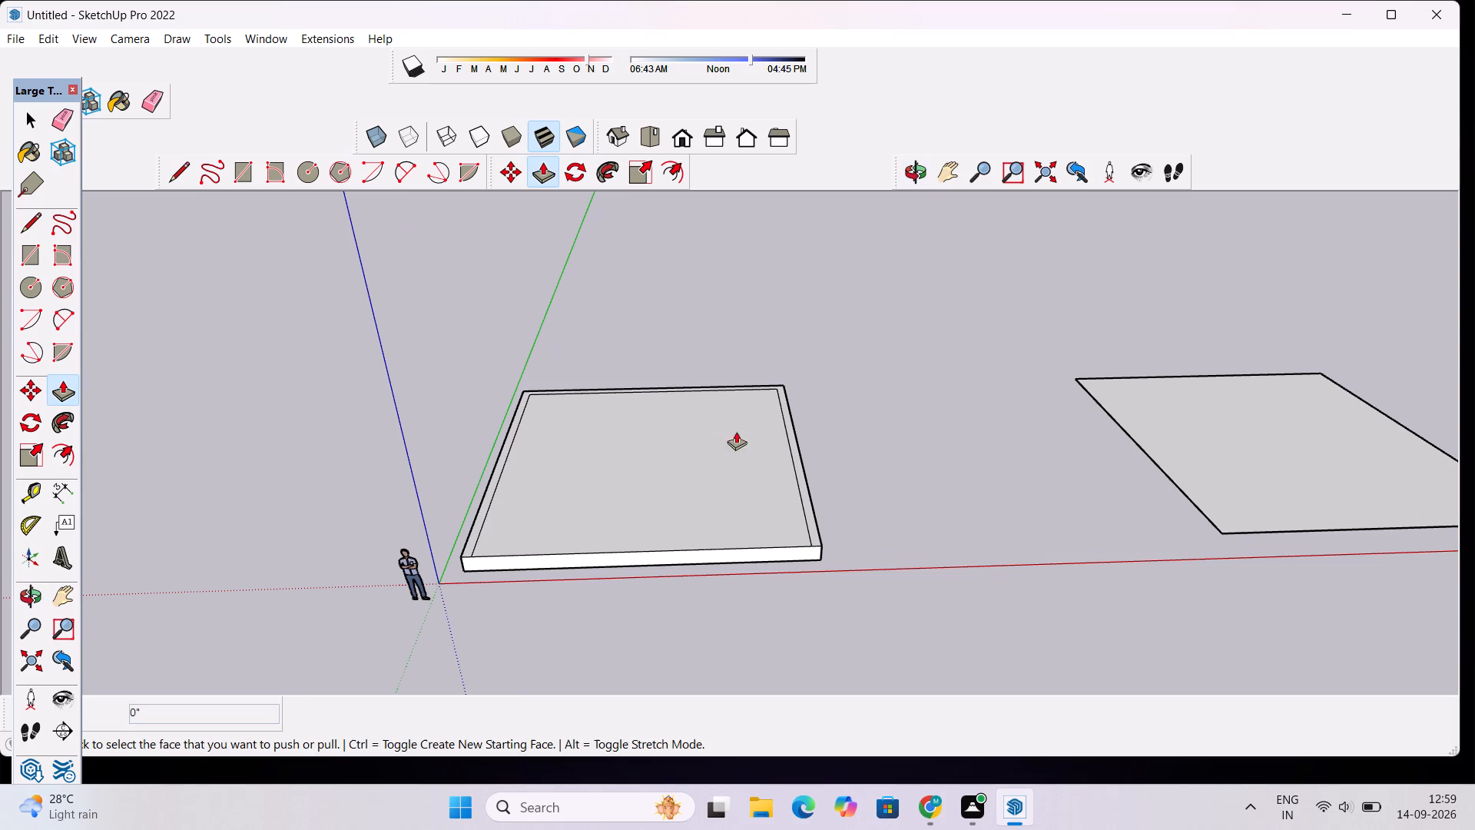
{"action": "left_click", "coordinate": [800, 489]}
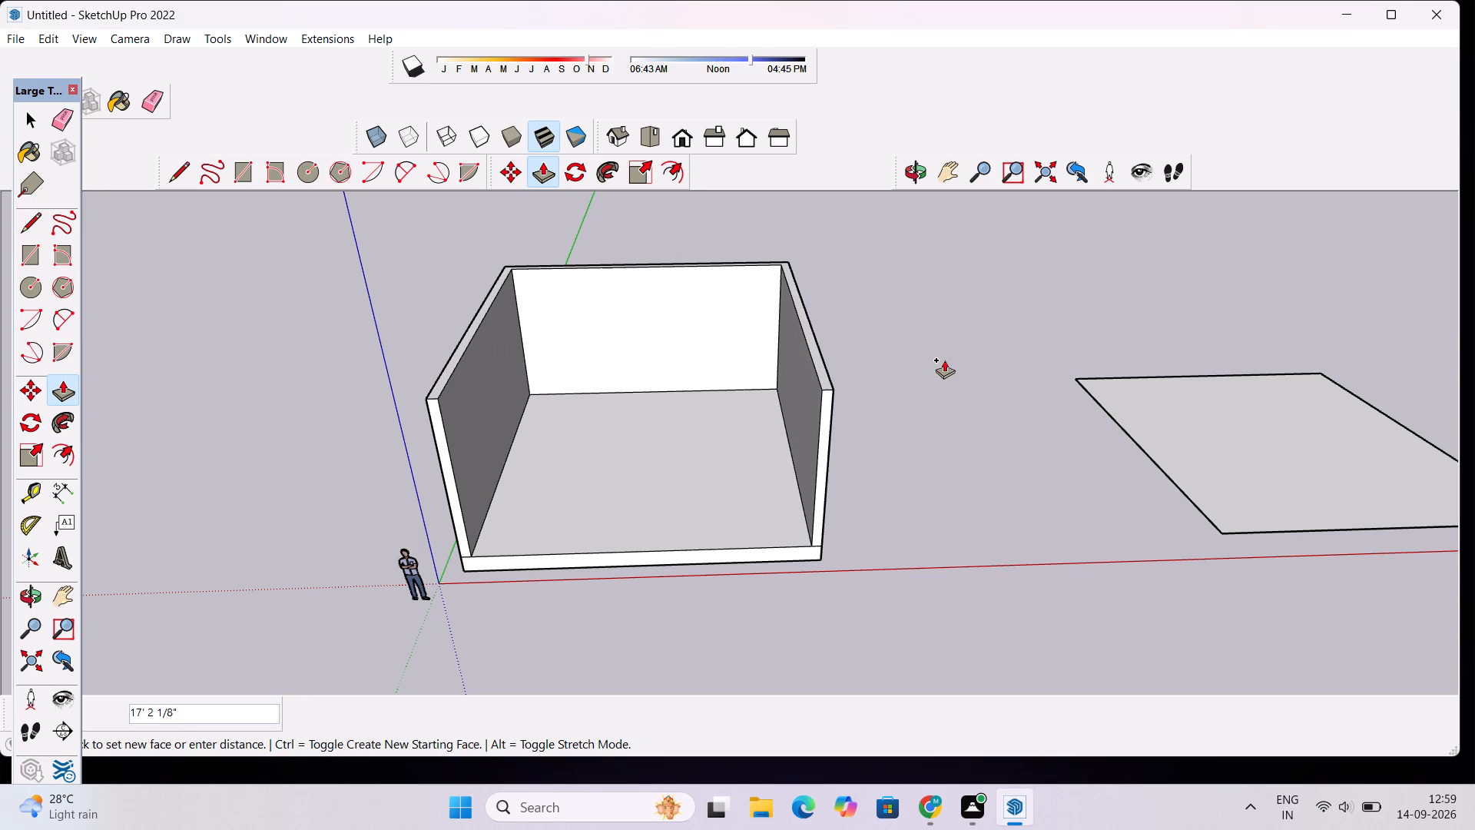
{"action": "type", "text": "6'"}
{"action": "key", "text": "Return"}
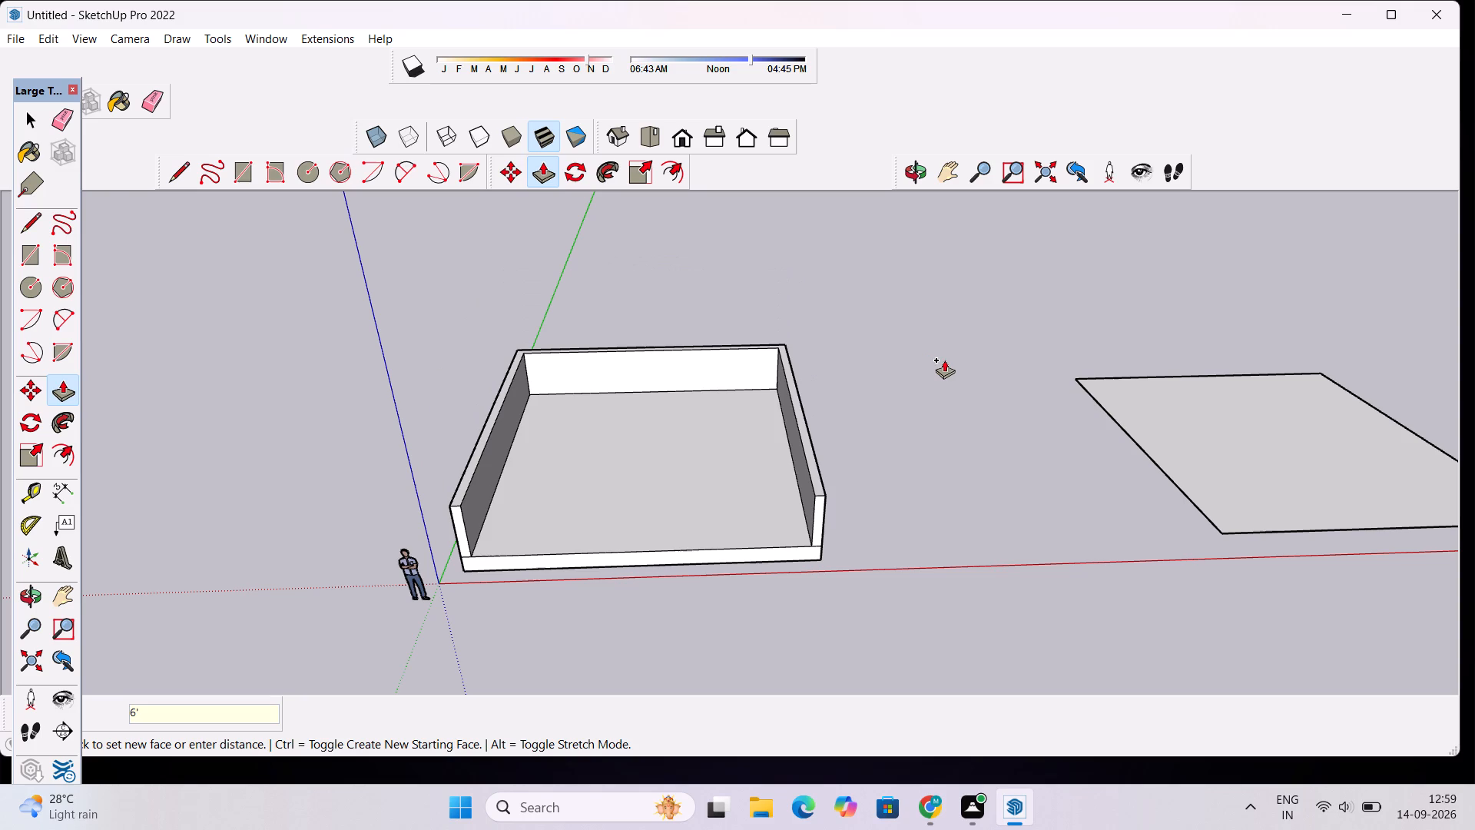
{"action": "scroll", "coordinate": [677, 382], "scroll_direction": "down", "scroll_amount": 4}
{"action": "key", "text": "space"}
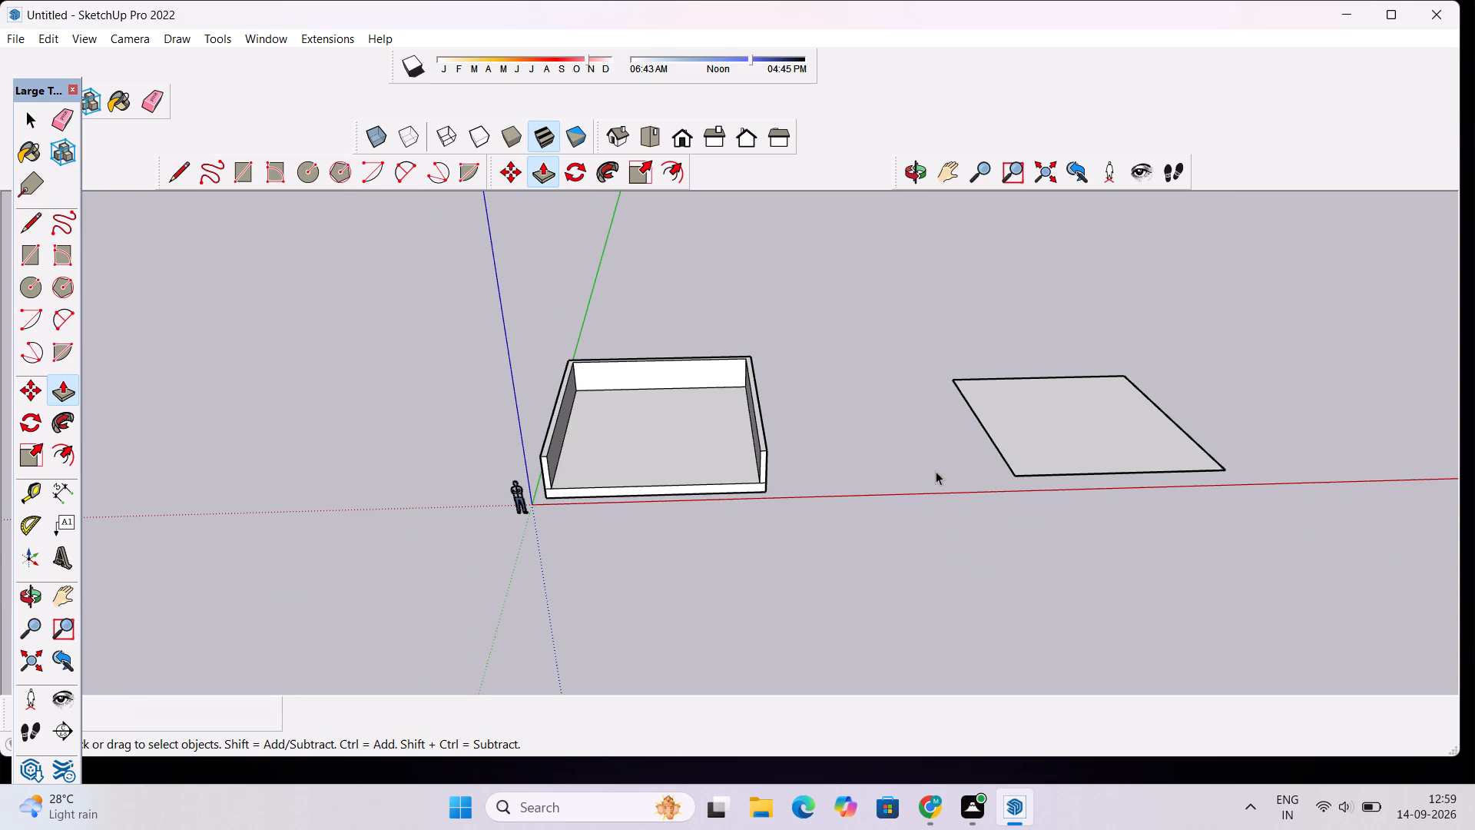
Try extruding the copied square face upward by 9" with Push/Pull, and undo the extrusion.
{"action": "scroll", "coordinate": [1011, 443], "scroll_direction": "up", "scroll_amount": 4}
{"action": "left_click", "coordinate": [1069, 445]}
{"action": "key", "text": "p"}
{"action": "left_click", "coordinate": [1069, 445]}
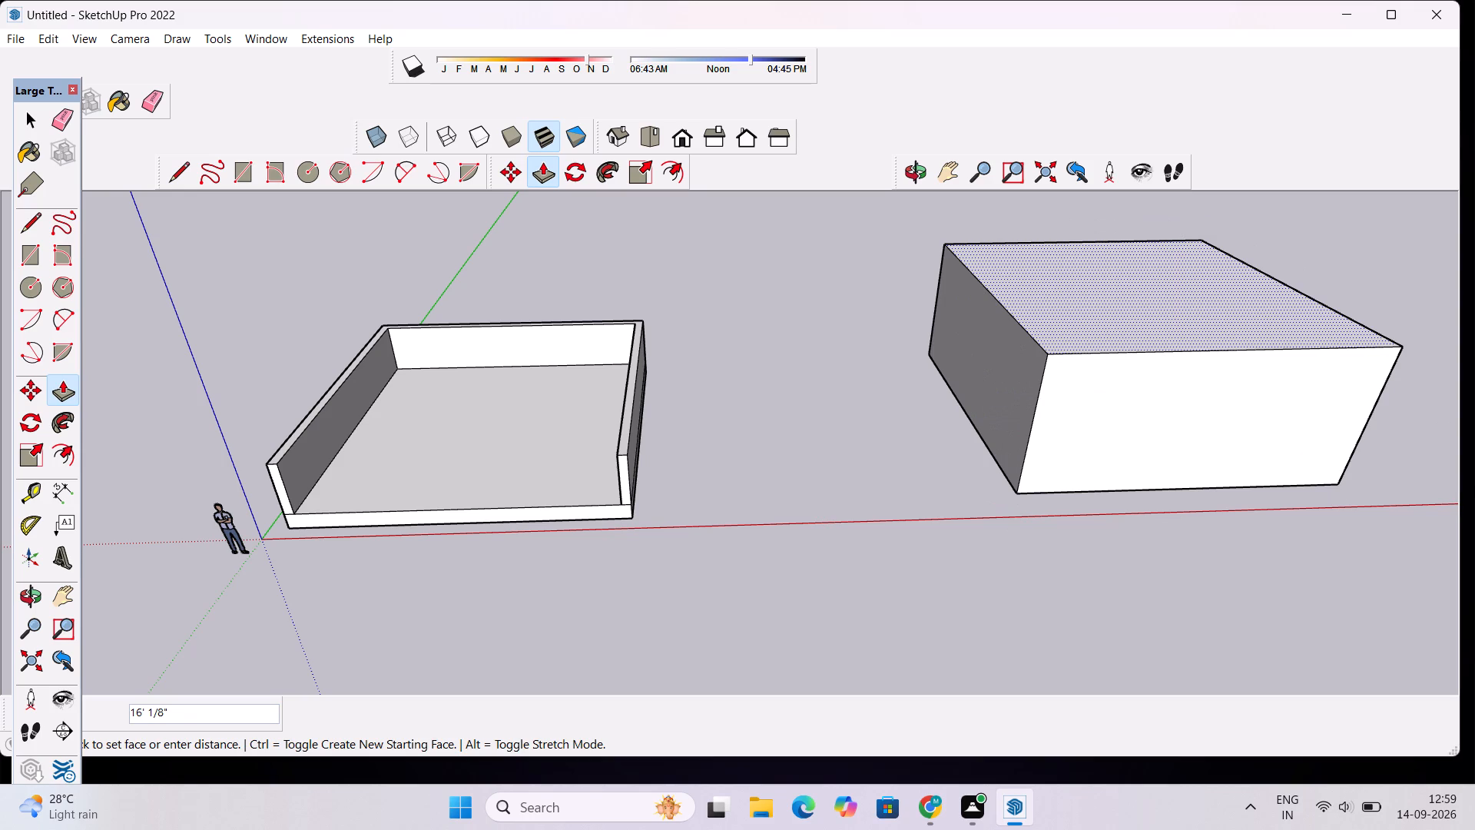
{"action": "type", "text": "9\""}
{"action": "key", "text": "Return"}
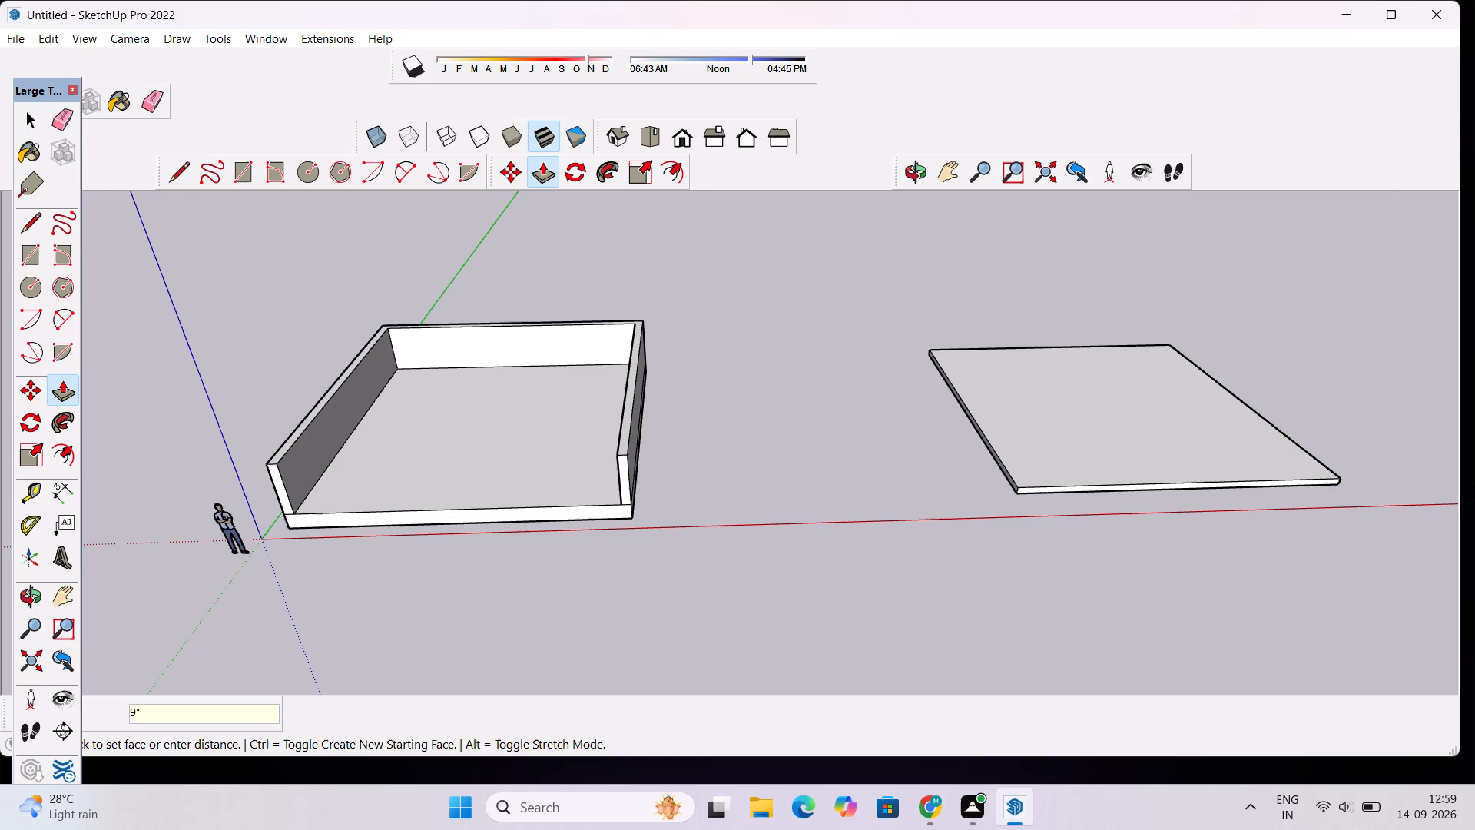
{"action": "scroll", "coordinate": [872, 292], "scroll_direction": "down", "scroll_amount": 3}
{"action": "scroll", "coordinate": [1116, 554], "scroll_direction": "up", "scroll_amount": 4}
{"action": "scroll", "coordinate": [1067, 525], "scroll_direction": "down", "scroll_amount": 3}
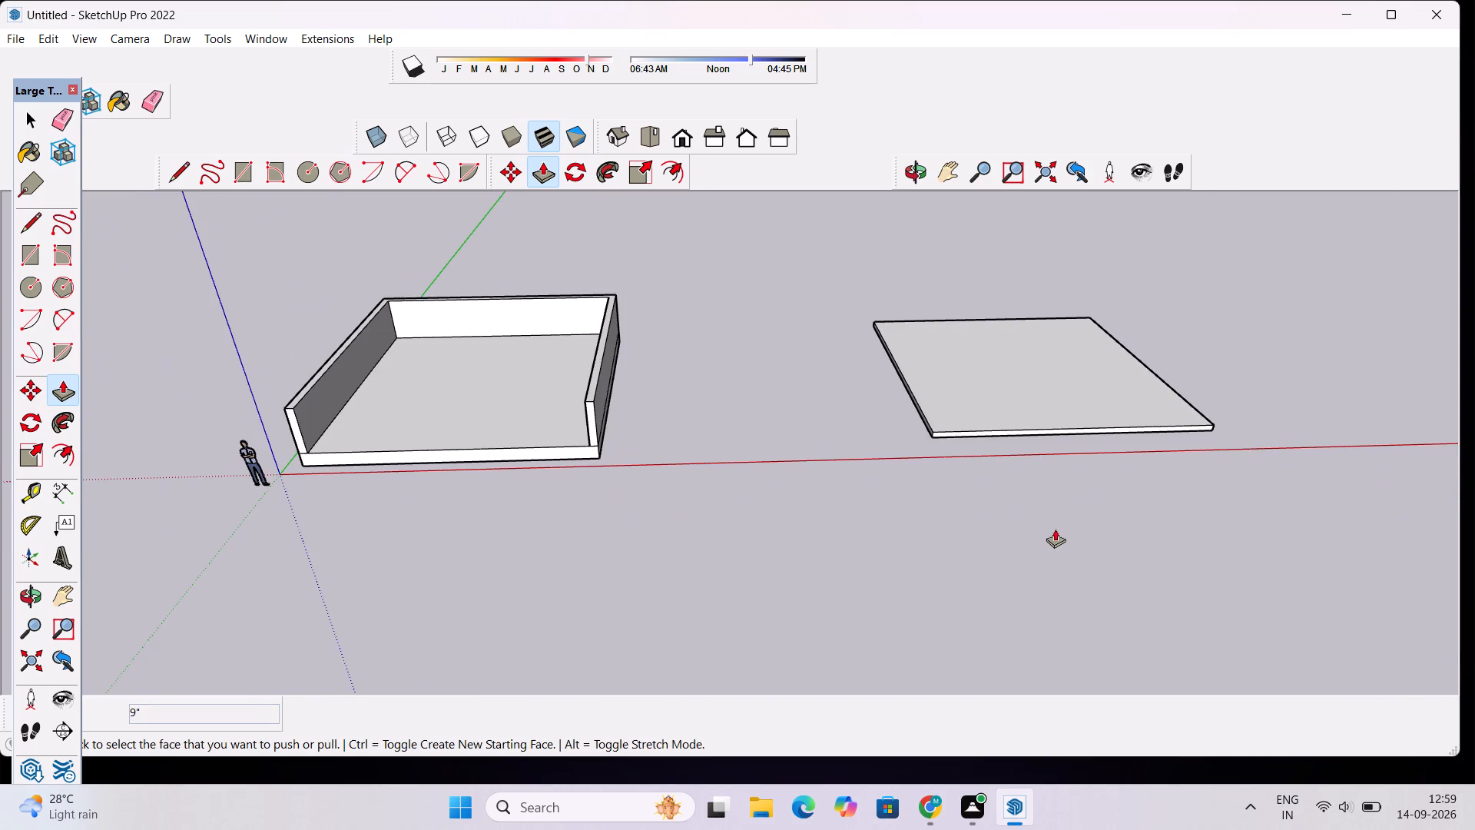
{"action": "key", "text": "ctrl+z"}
Extrude the copied square face upward by 10" with Push/Pull to form a separate slab.
{"action": "left_click", "coordinate": [1025, 390]}
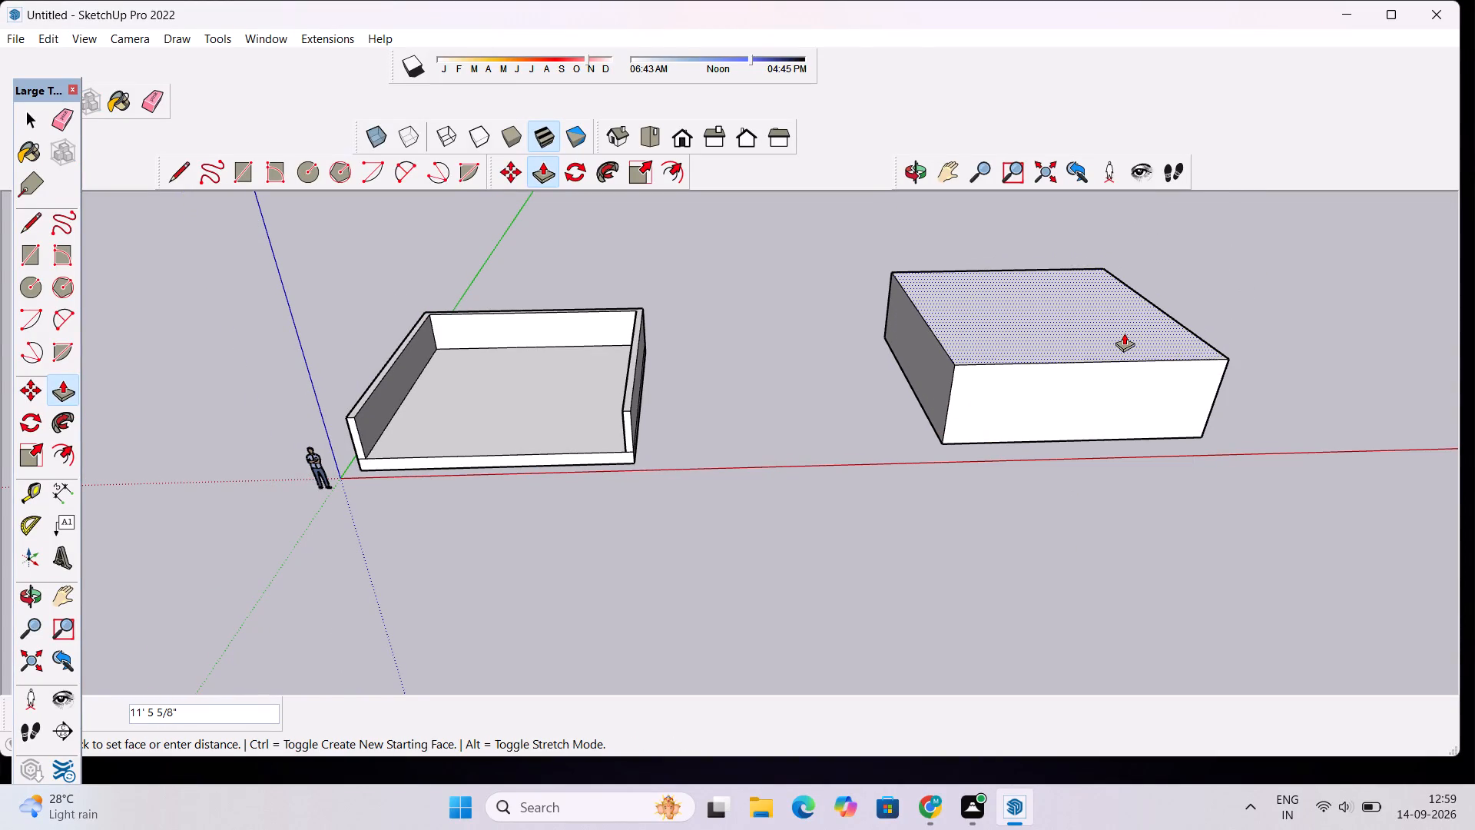
{"action": "type", "text": "10\""}
{"action": "key", "text": "Return"}
{"action": "scroll", "coordinate": [748, 344], "scroll_direction": "down", "scroll_amount": 6}
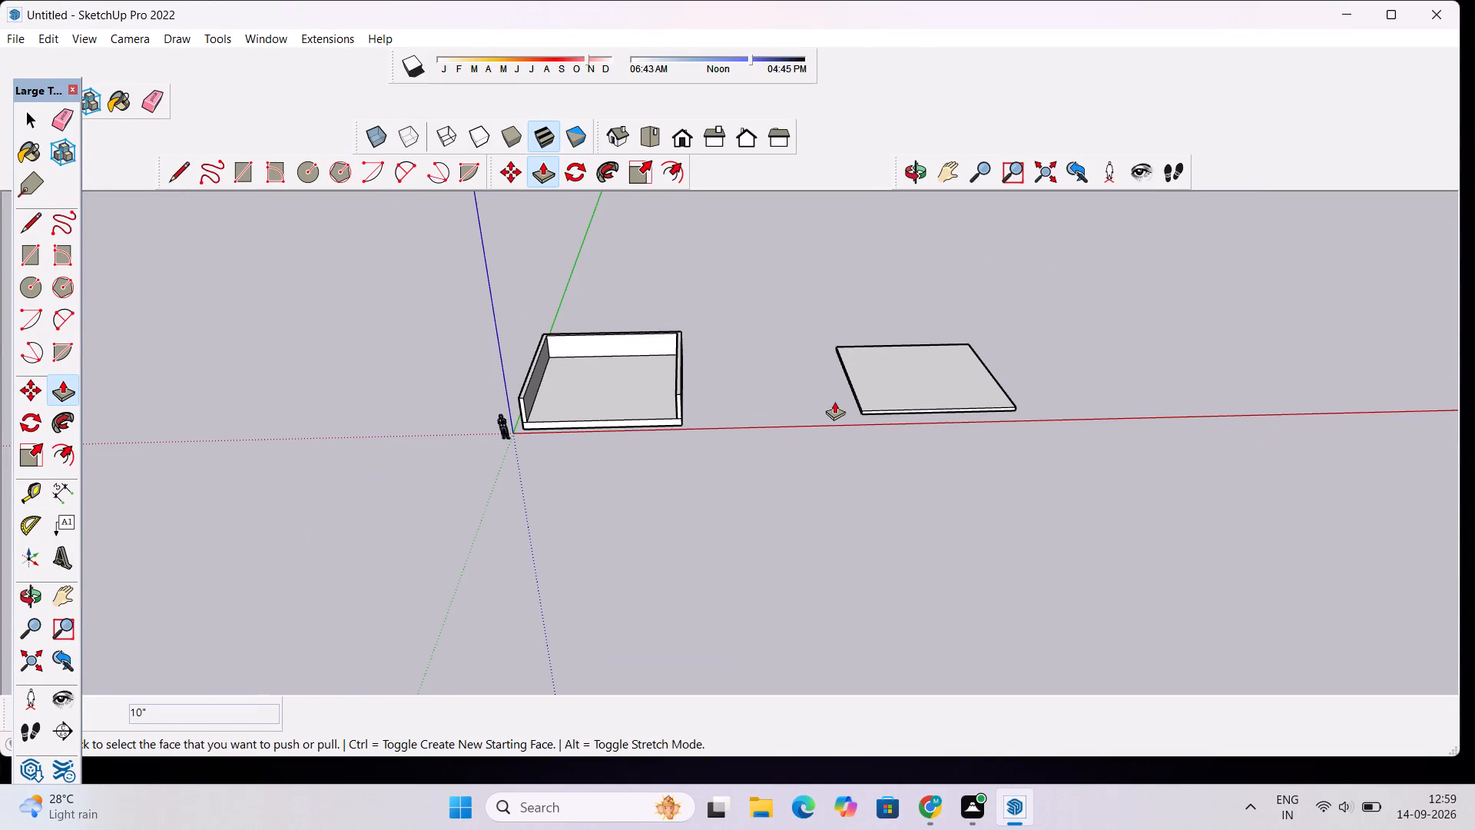
Select all of the separate slab's connected geometry and make it a group.
{"action": "key", "text": "space"}
{"action": "triple_click", "coordinate": [943, 395]}
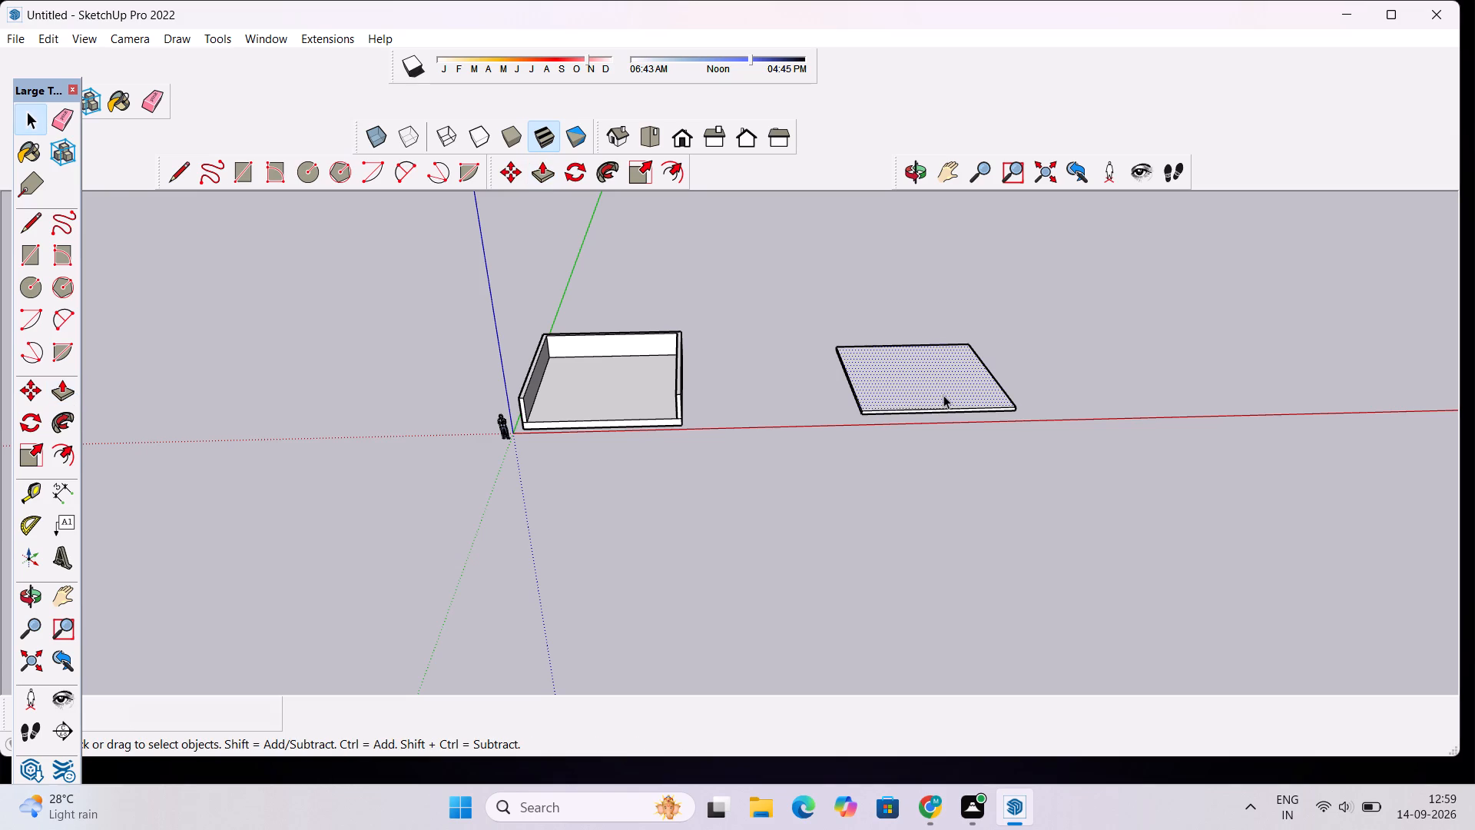
{"action": "right_click", "coordinate": [943, 395]}
{"action": "left_click", "coordinate": [1015, 553]}
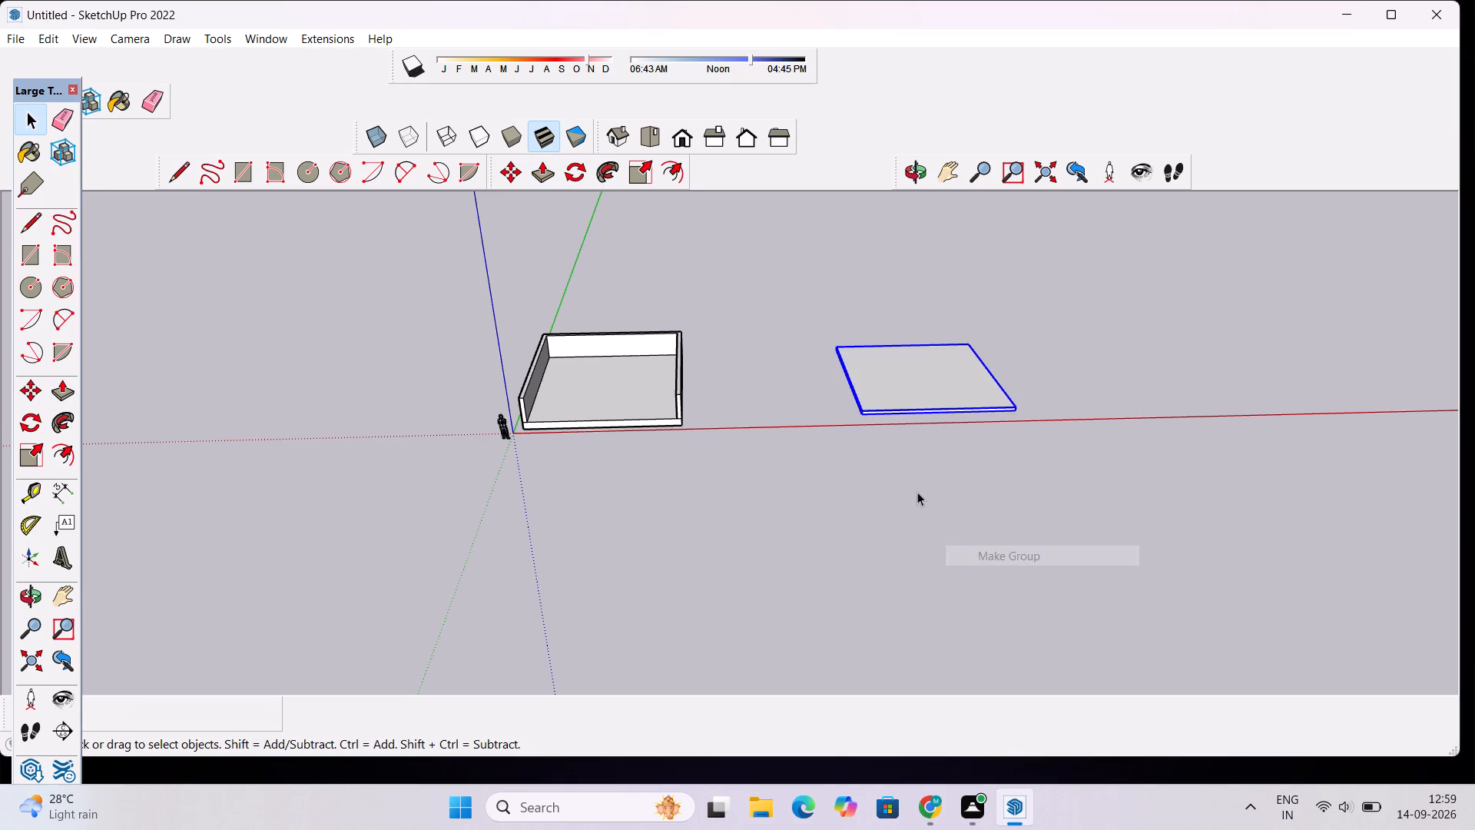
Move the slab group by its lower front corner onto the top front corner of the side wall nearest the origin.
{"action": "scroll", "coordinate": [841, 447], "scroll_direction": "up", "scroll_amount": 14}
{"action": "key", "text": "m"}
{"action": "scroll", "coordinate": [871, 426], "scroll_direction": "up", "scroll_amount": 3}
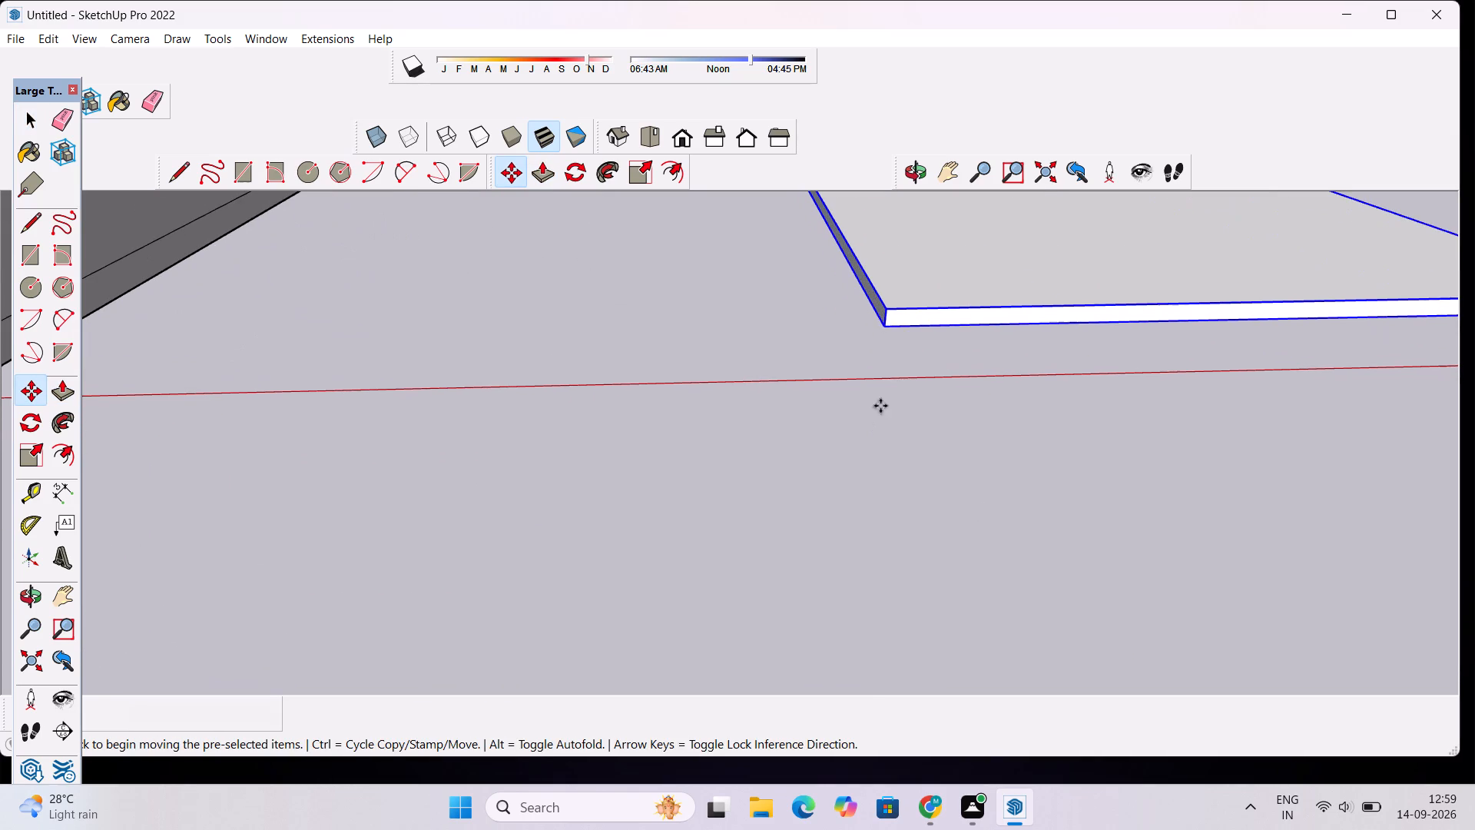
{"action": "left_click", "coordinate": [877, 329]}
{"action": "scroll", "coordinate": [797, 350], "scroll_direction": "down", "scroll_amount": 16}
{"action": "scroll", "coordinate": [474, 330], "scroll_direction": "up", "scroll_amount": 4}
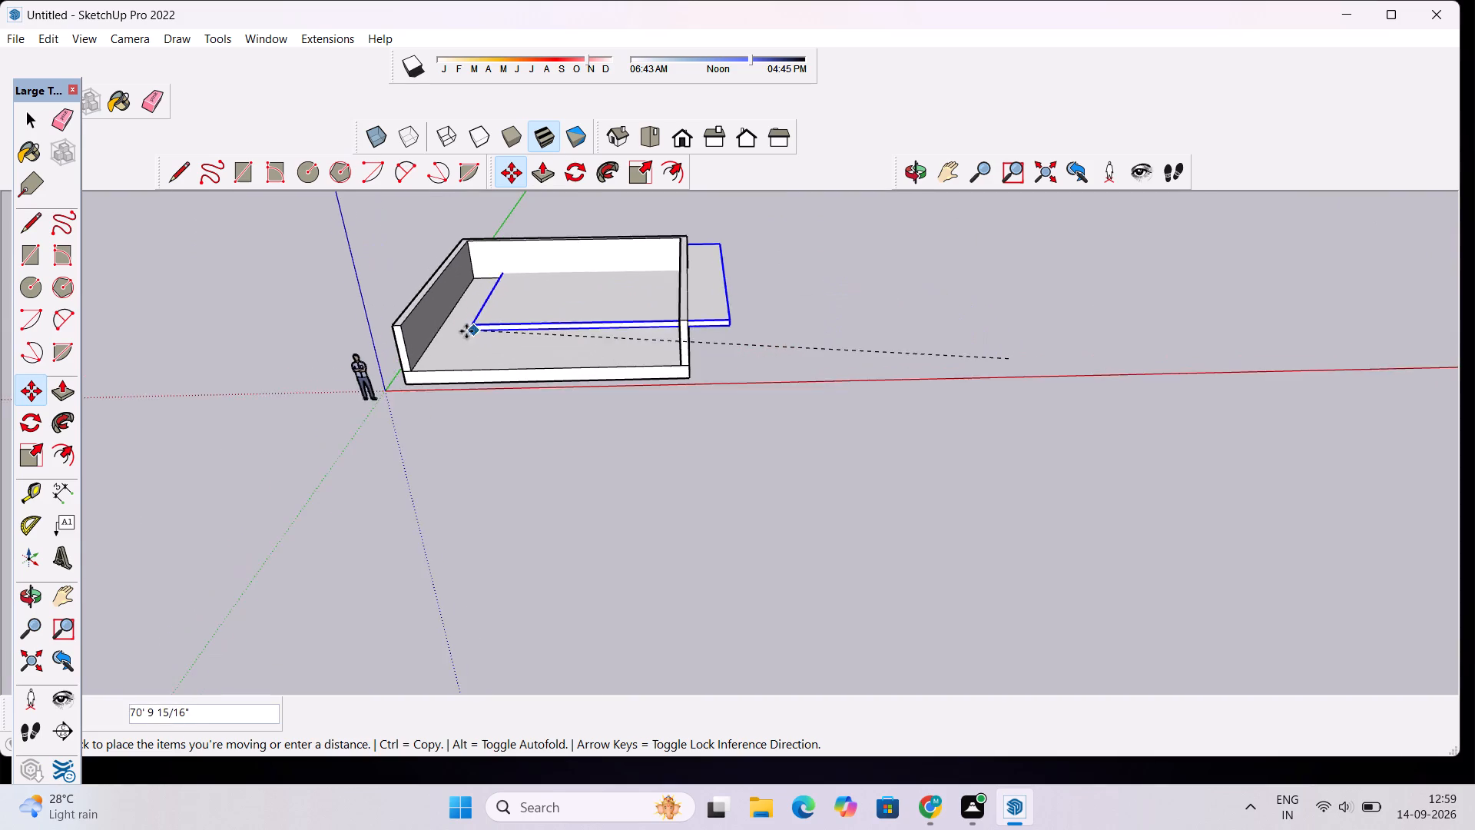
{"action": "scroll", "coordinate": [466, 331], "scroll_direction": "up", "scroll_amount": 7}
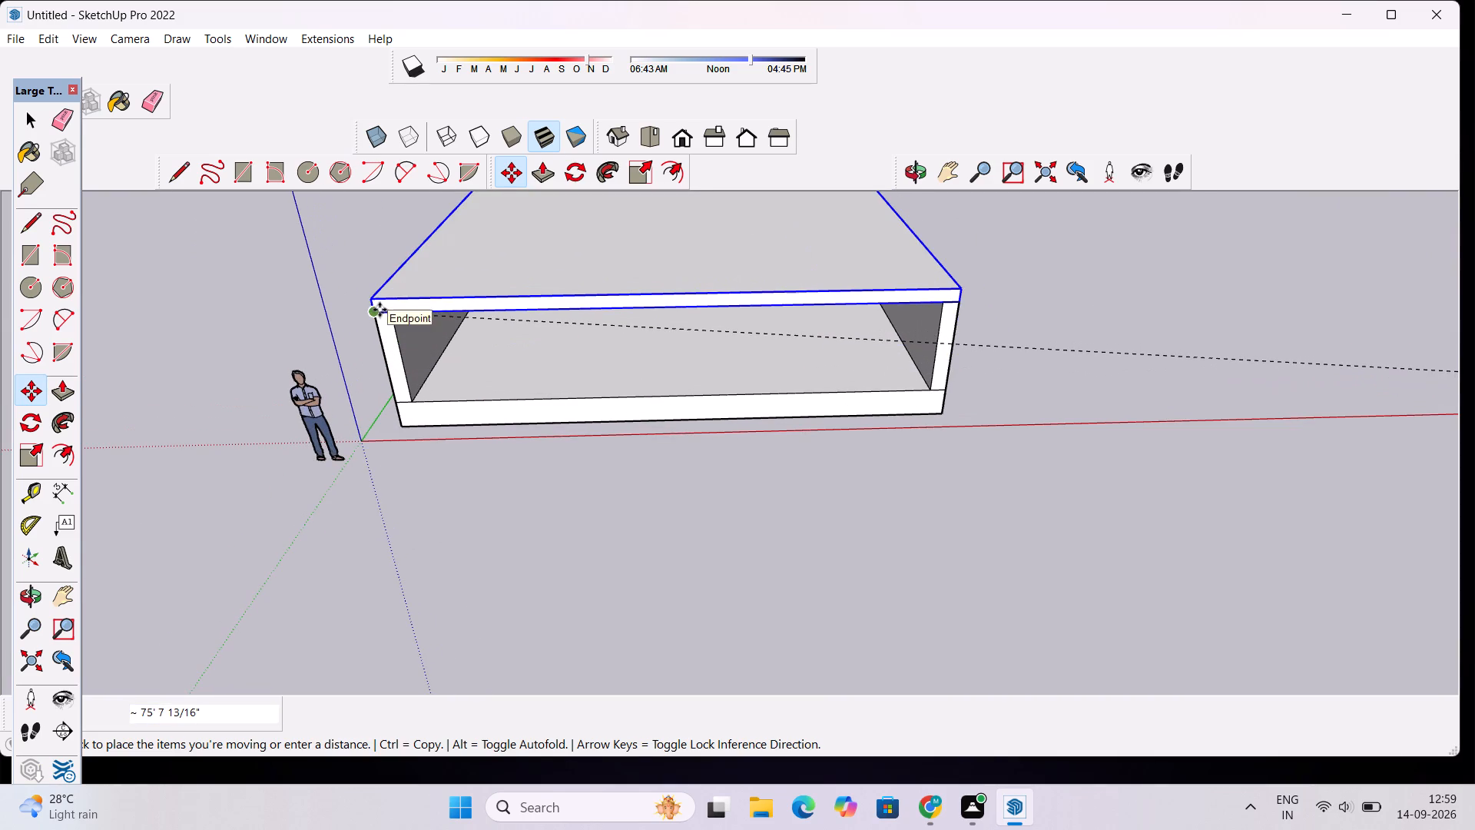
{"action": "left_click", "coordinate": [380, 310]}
Examine the slab placed on the walls from outside, above and inside the room.
{"action": "scroll", "coordinate": [522, 297], "scroll_direction": "down", "scroll_amount": 10}
{"action": "left_click", "coordinate": [927, 168]}
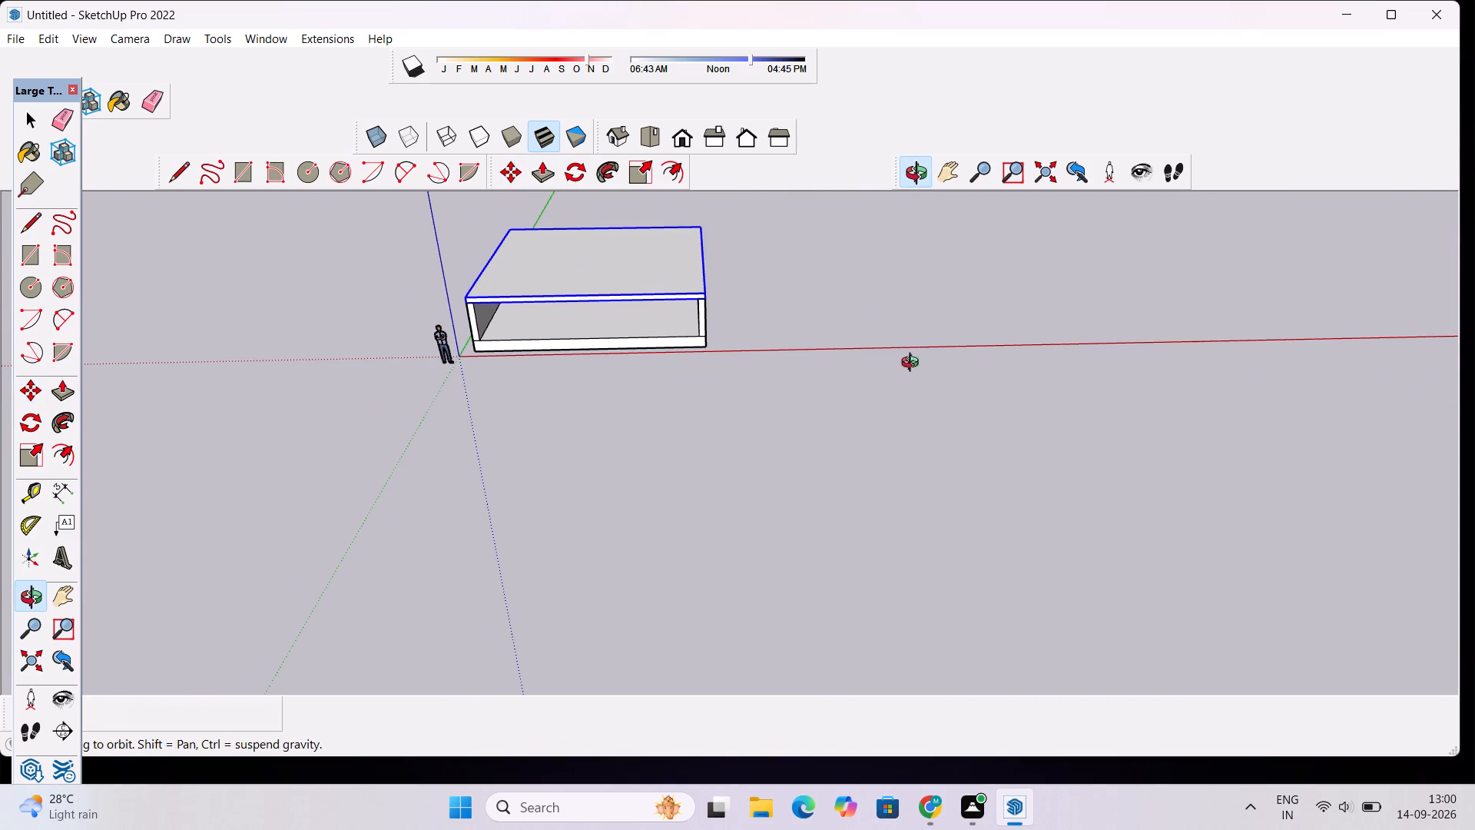
{"action": "left_click_drag", "start_coordinate": [903, 409], "coordinate": [527, 288]}
{"action": "left_click_drag", "start_coordinate": [525, 288], "coordinate": [1078, 342]}
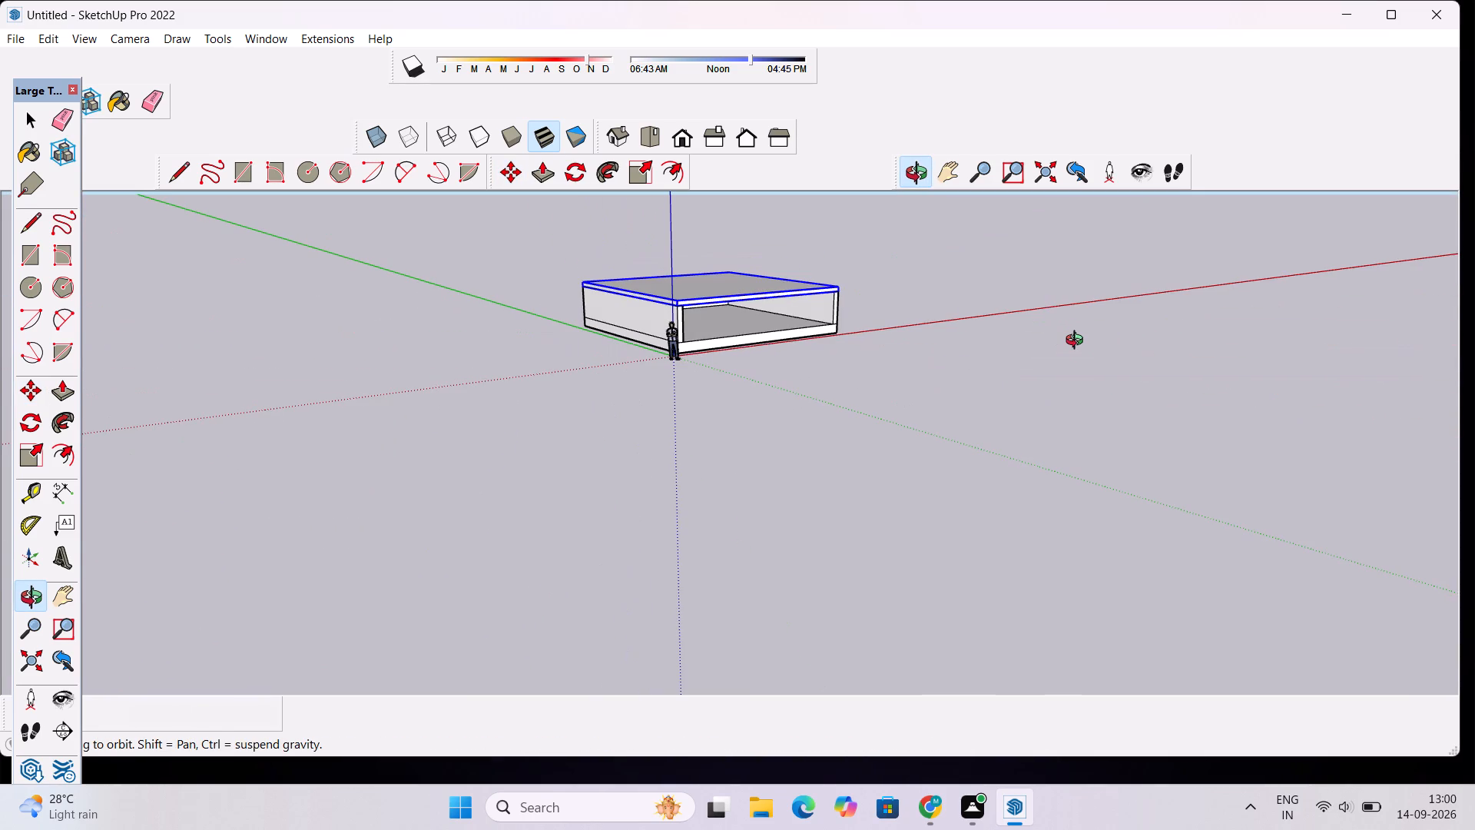
{"action": "scroll", "coordinate": [1053, 360], "scroll_direction": "down", "scroll_amount": 4}
{"action": "left_click_drag", "start_coordinate": [971, 418], "coordinate": [817, 342]}
{"action": "scroll", "coordinate": [815, 293], "scroll_direction": "up", "scroll_amount": 2}
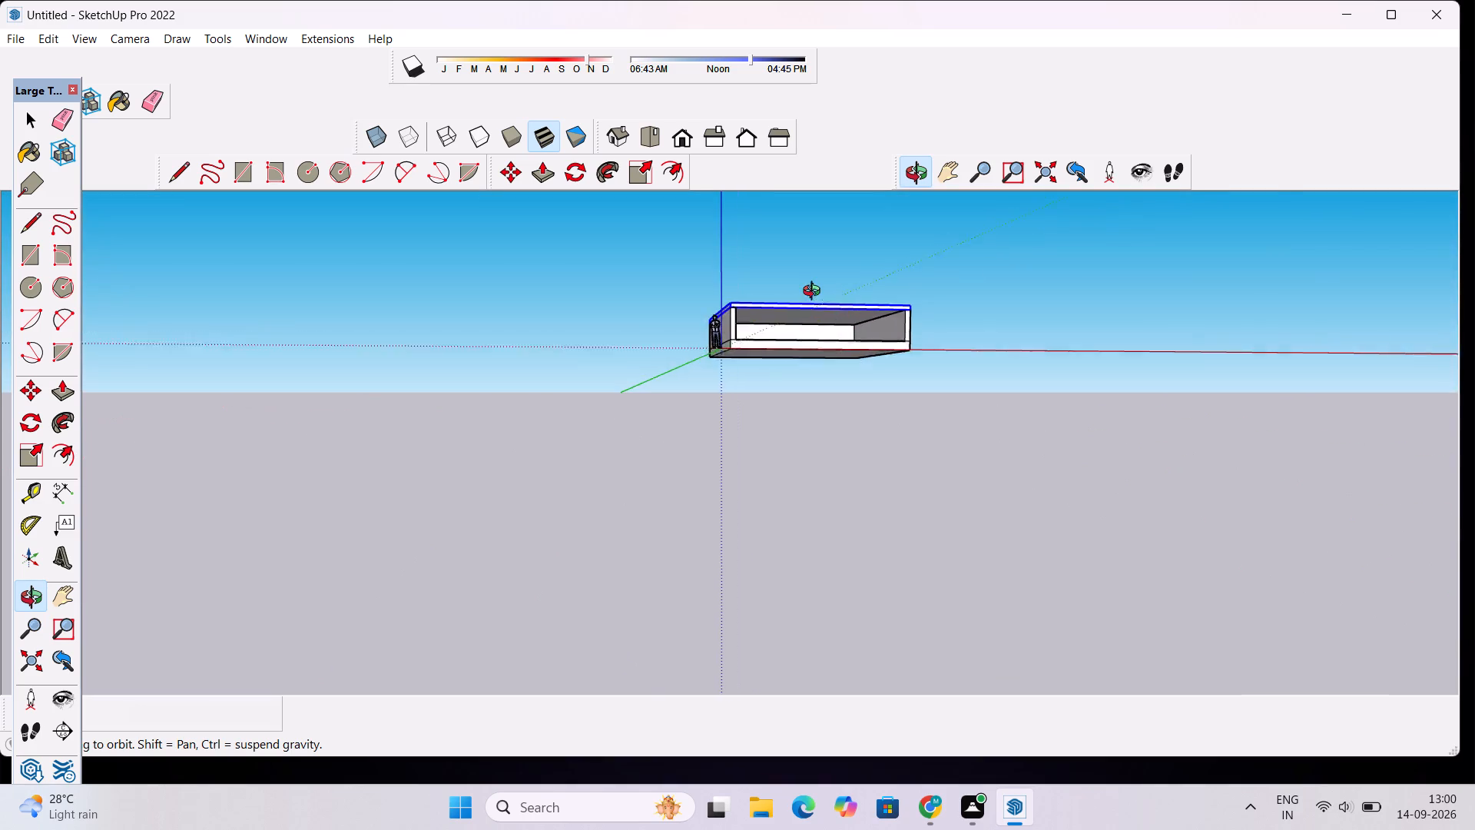
{"action": "scroll", "coordinate": [815, 293], "scroll_direction": "up", "scroll_amount": 3}
{"action": "left_click_drag", "start_coordinate": [866, 308], "coordinate": [794, 366]}
{"action": "scroll", "coordinate": [791, 354], "scroll_direction": "up", "scroll_amount": 4}
{"action": "left_click_drag", "start_coordinate": [759, 339], "coordinate": [752, 365]}
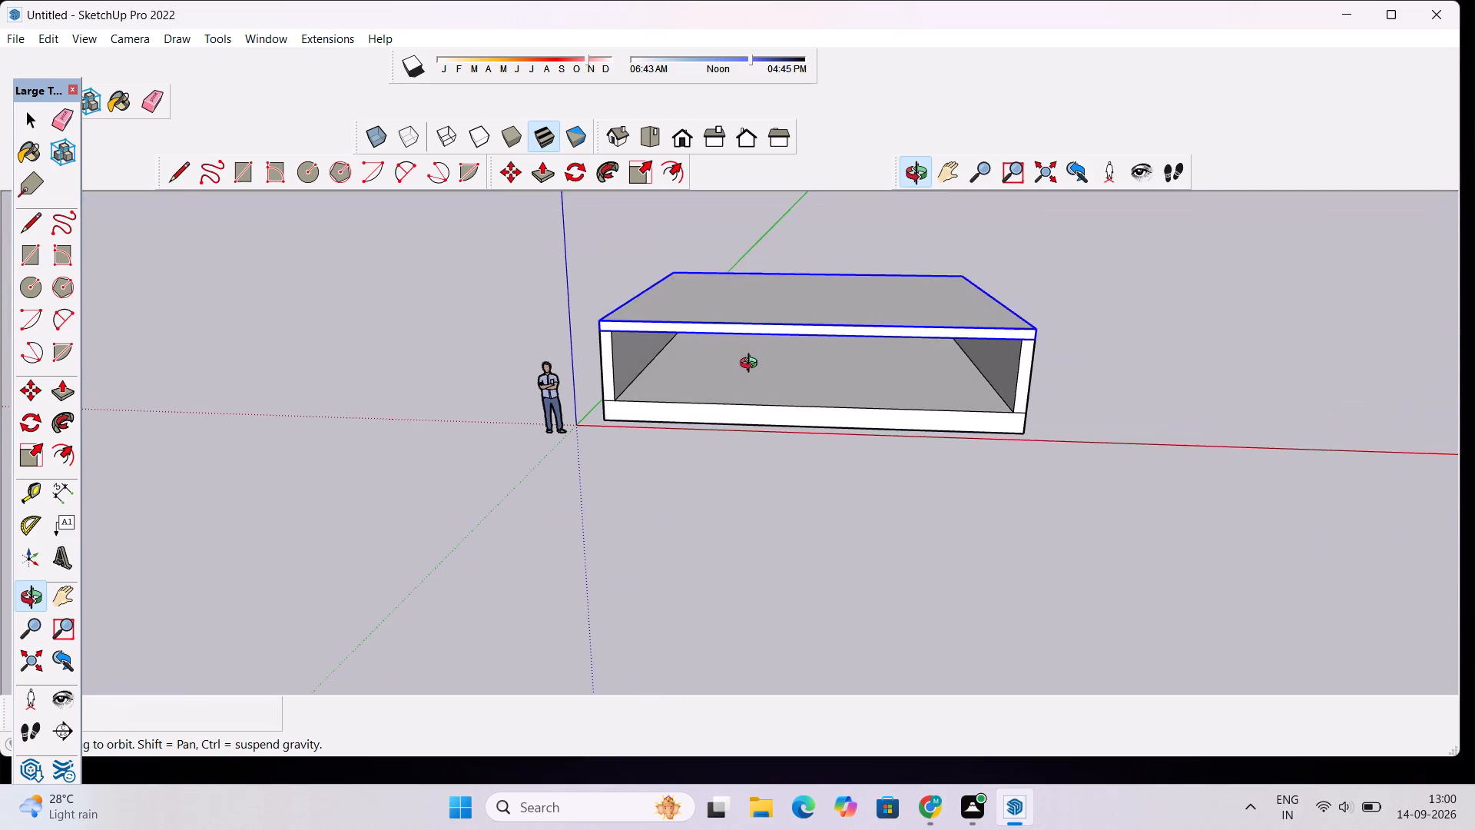
{"action": "left_click_drag", "start_coordinate": [752, 365], "coordinate": [763, 327]}
{"action": "scroll", "coordinate": [760, 324], "scroll_direction": "up", "scroll_amount": 9}
{"action": "scroll", "coordinate": [760, 317], "scroll_direction": "down", "scroll_amount": 3}
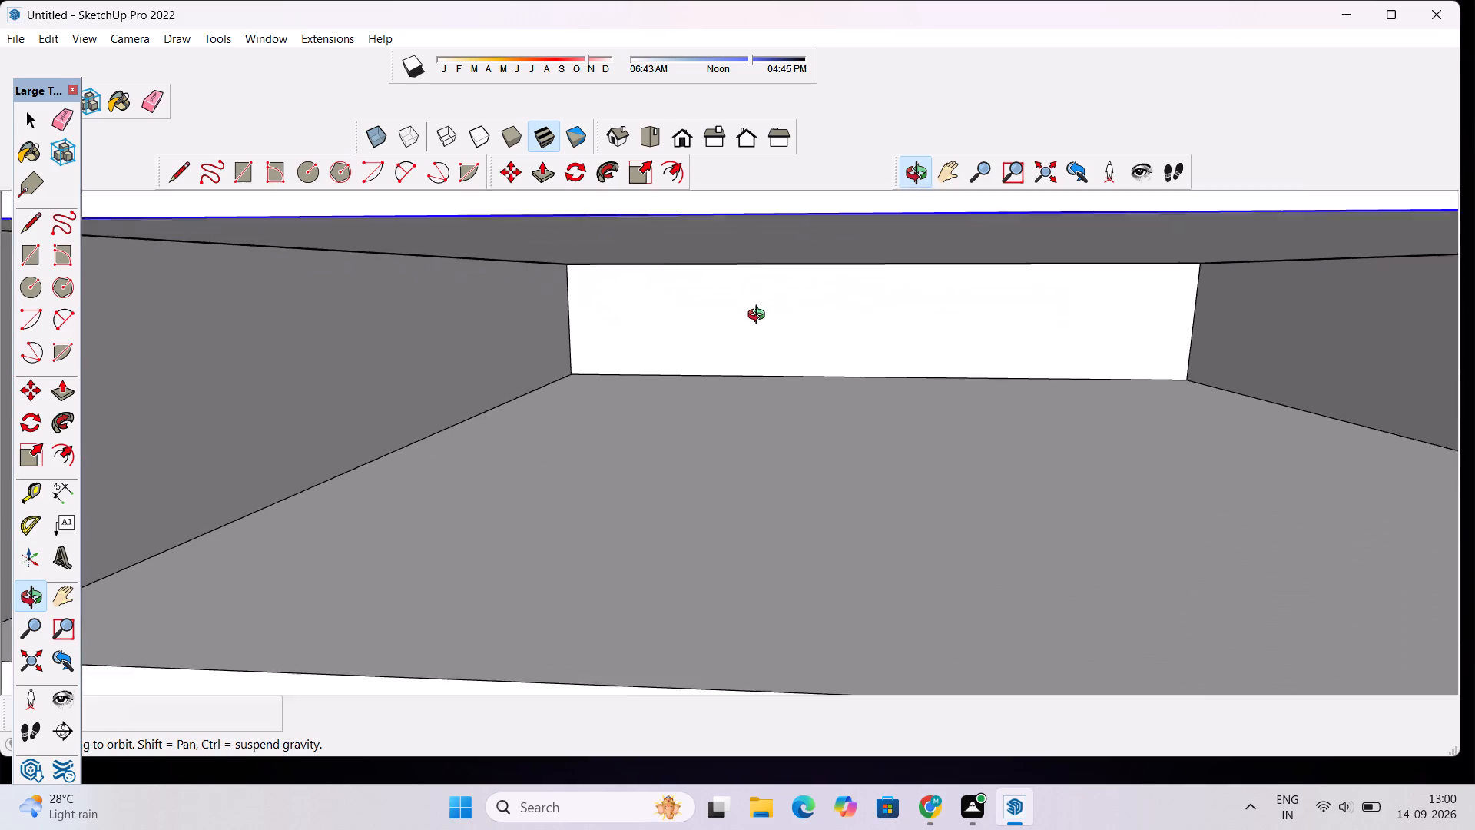
{"action": "scroll", "coordinate": [760, 317], "scroll_direction": "down", "scroll_amount": 5}
{"action": "left_click_drag", "start_coordinate": [783, 257], "coordinate": [571, 407]}
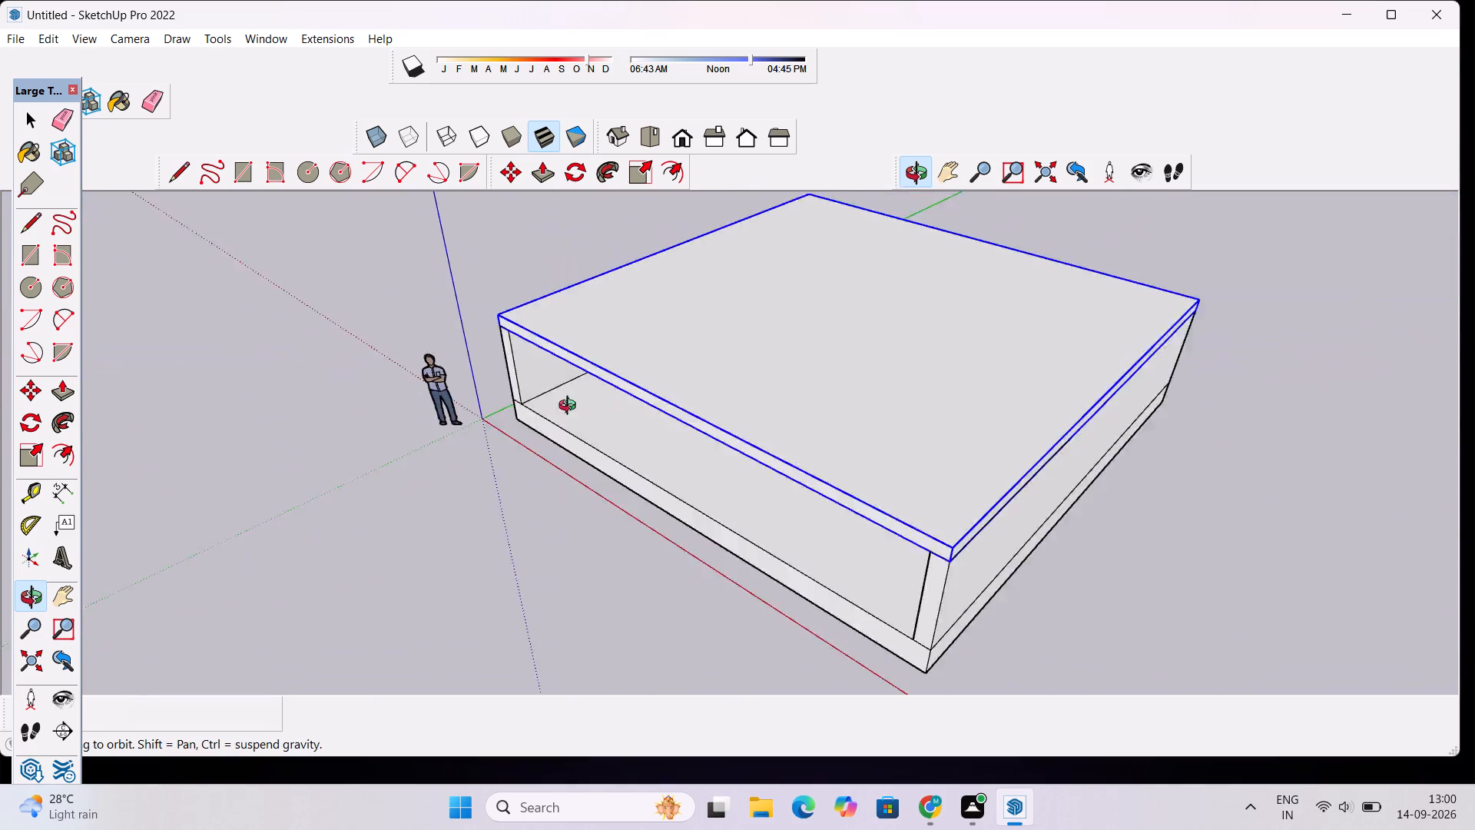
{"action": "left_click_drag", "start_coordinate": [571, 407], "coordinate": [479, 437]}
{"action": "scroll", "coordinate": [479, 437], "scroll_direction": "down", "scroll_amount": 6}
{"action": "left_click_drag", "start_coordinate": [459, 432], "coordinate": [612, 390]}
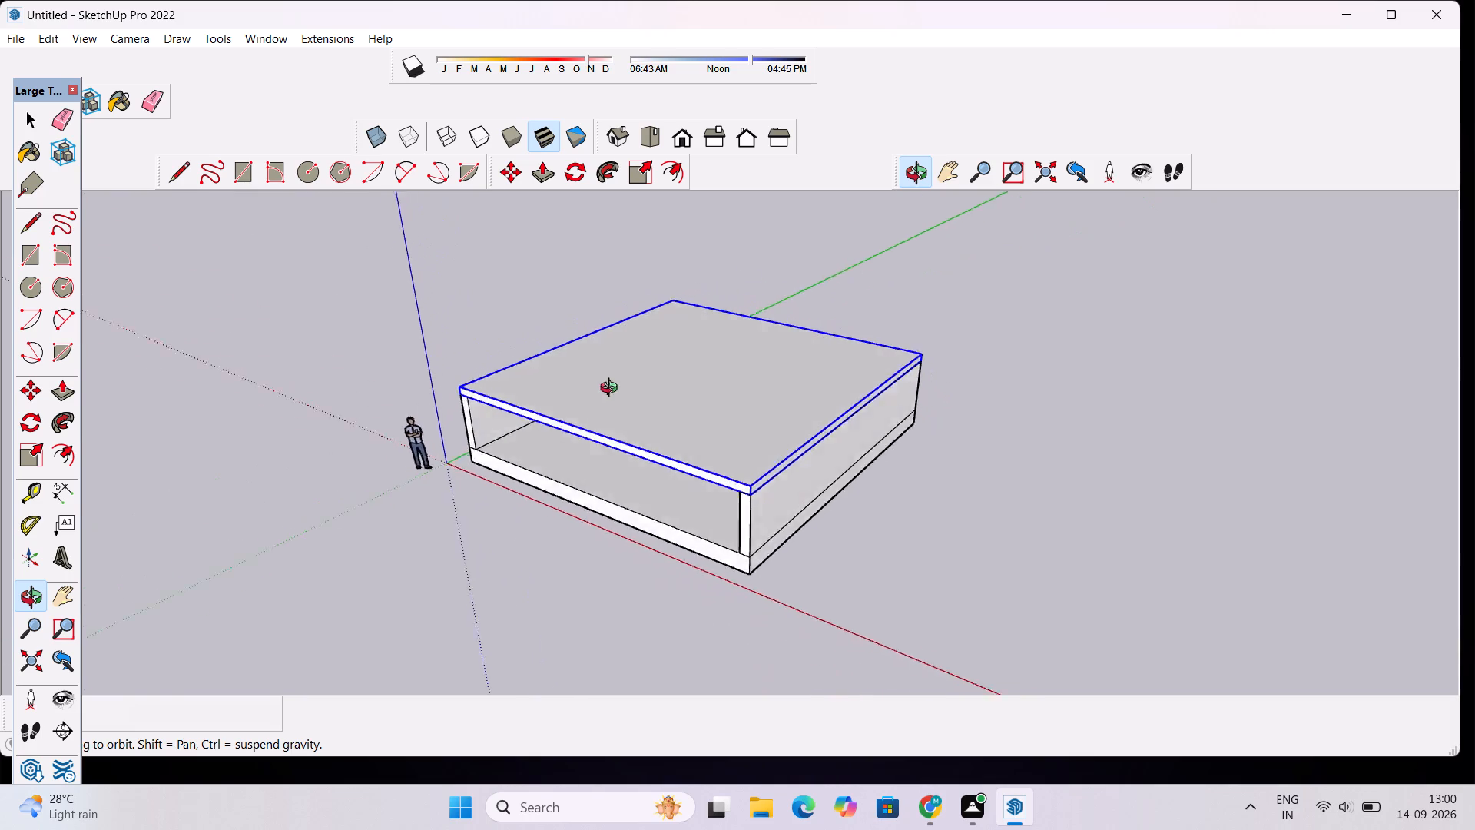
{"action": "left_click_drag", "start_coordinate": [612, 390], "coordinate": [678, 377]}
{"action": "scroll", "coordinate": [687, 383], "scroll_direction": "down", "scroll_amount": 7}
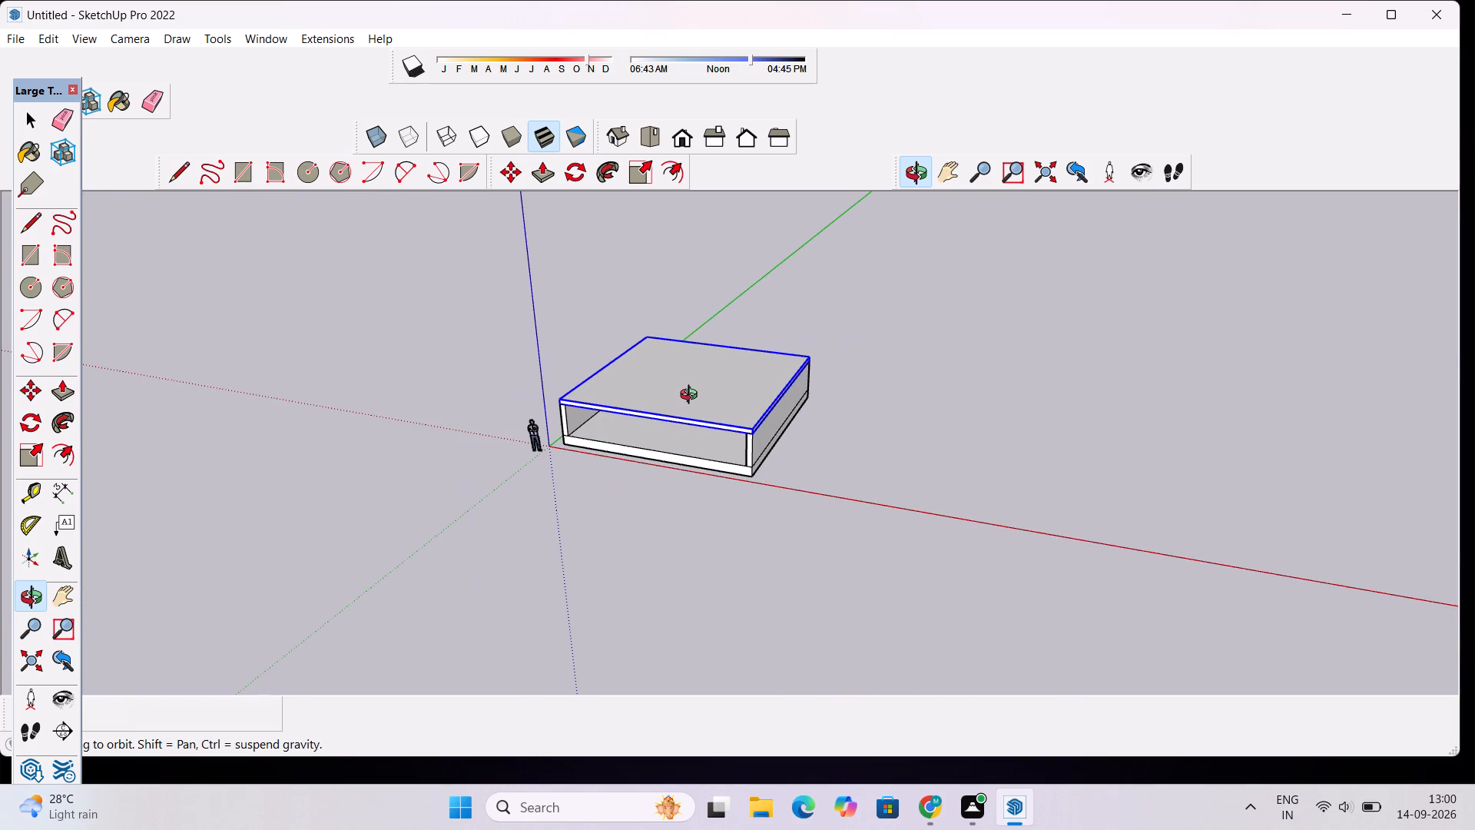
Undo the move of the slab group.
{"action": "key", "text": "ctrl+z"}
Copy the slab group from its lower front corner to the top front corner of the side wall nearest the origin, keeping the original.
{"action": "scroll", "coordinate": [985, 527], "scroll_direction": "up", "scroll_amount": 10}
{"action": "key", "text": "m"}
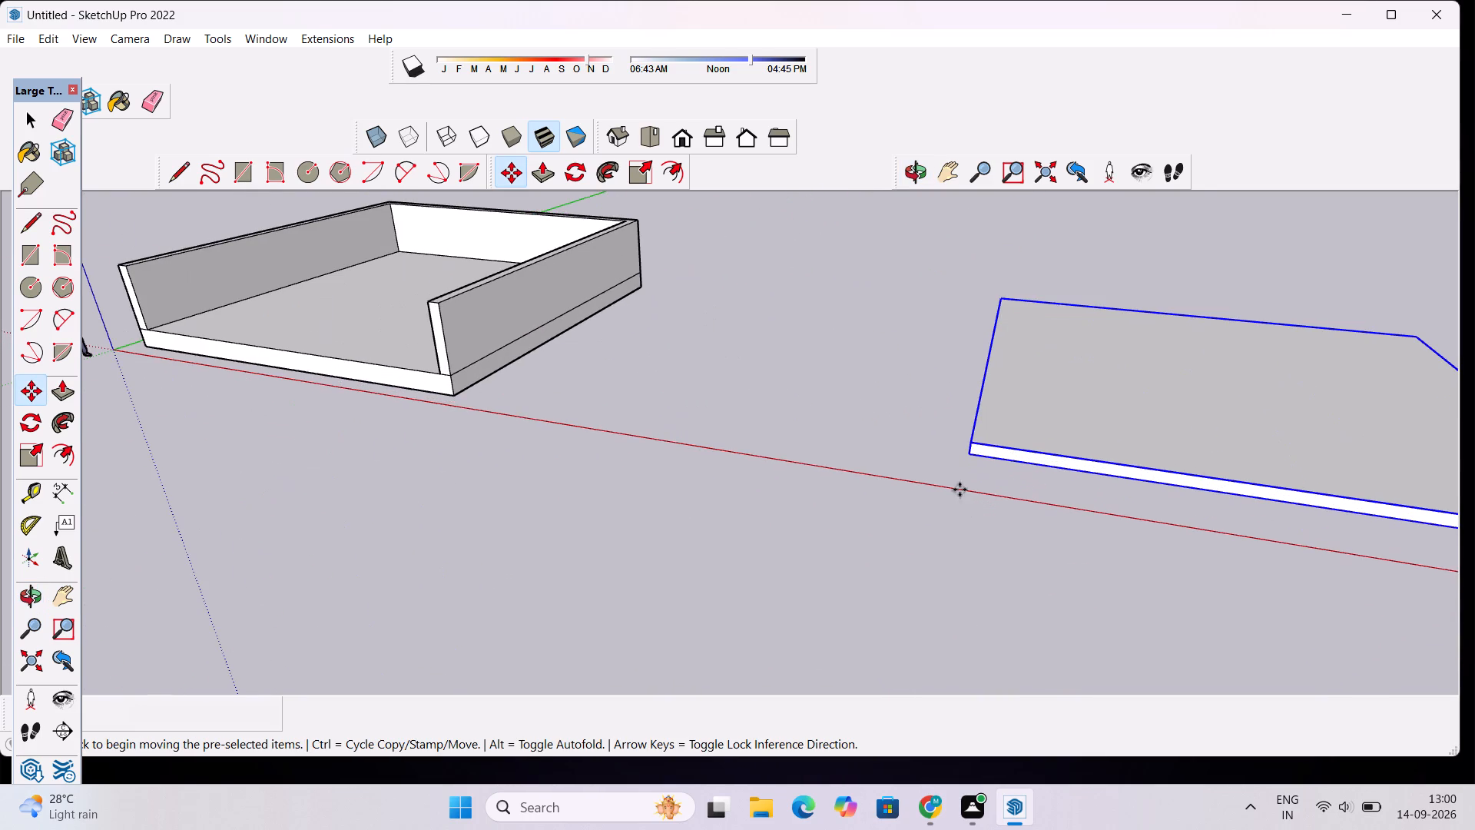
{"action": "left_click", "coordinate": [966, 455]}
{"action": "scroll", "coordinate": [820, 466], "scroll_direction": "down", "scroll_amount": 8}
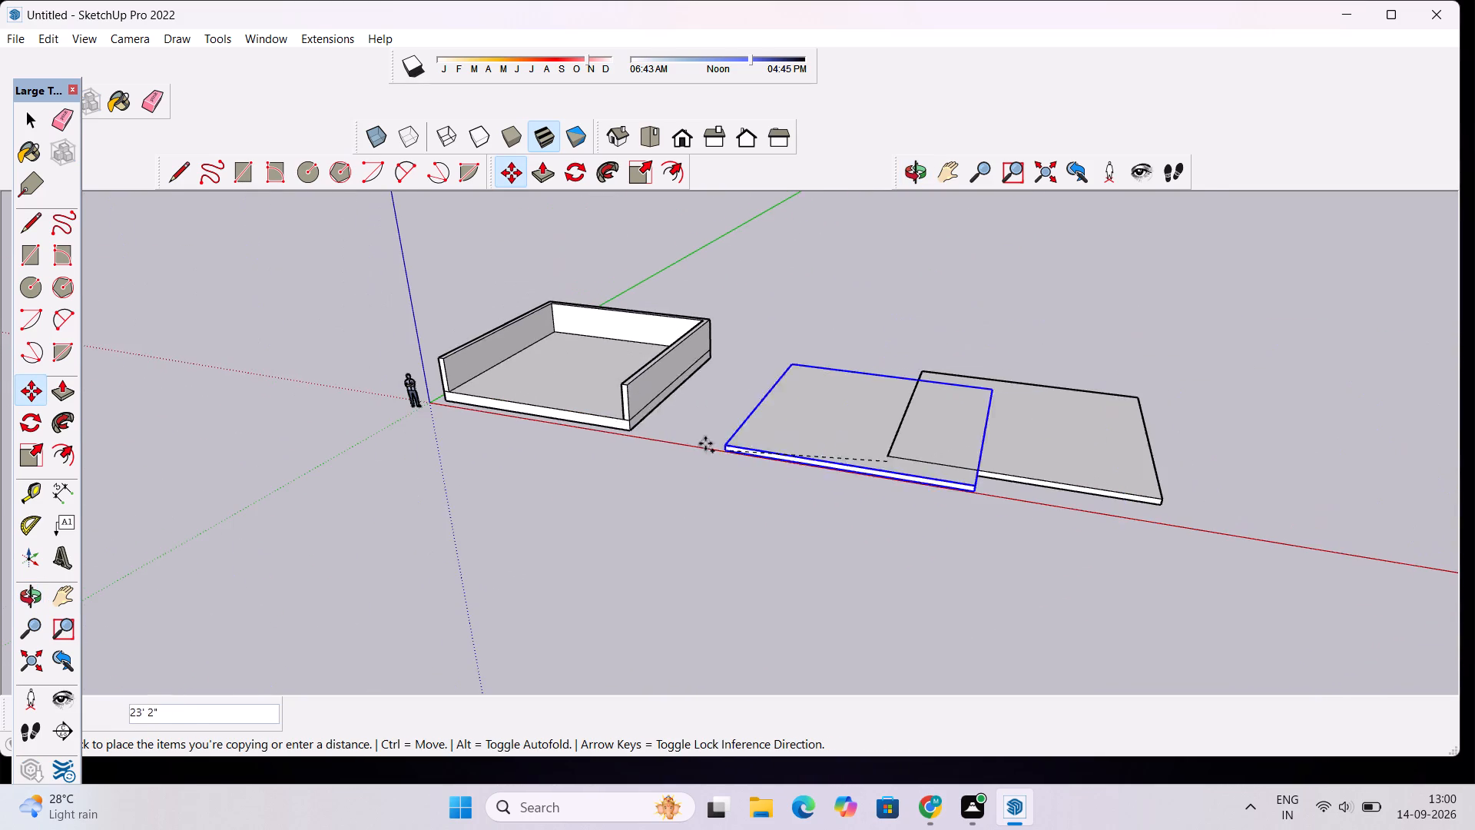
{"action": "scroll", "coordinate": [472, 360], "scroll_direction": "up", "scroll_amount": 3}
{"action": "scroll", "coordinate": [406, 347], "scroll_direction": "up", "scroll_amount": 9}
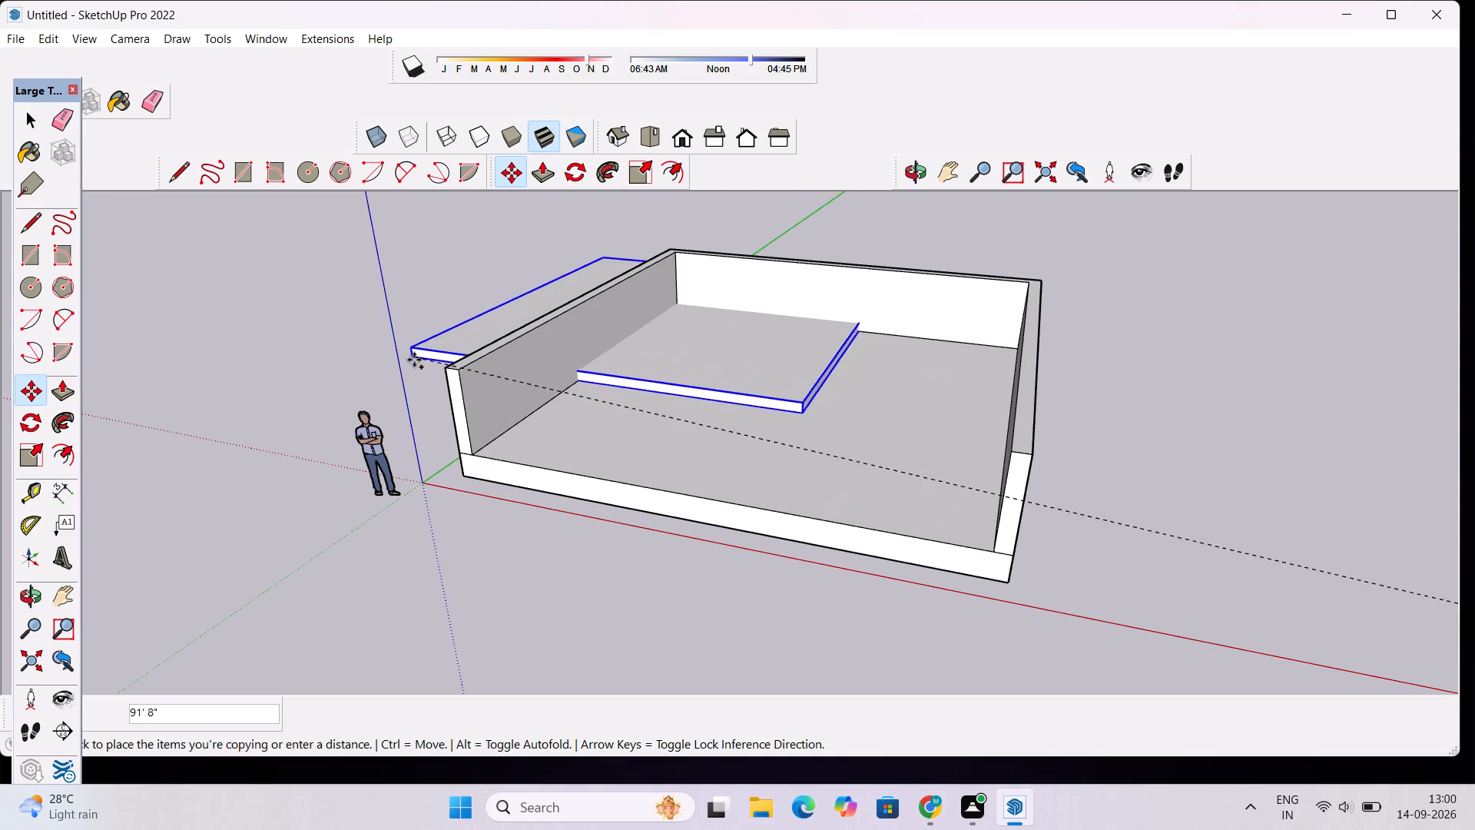
{"action": "left_click", "coordinate": [446, 367]}
{"action": "scroll", "coordinate": [446, 367], "scroll_direction": "down", "scroll_amount": 4}
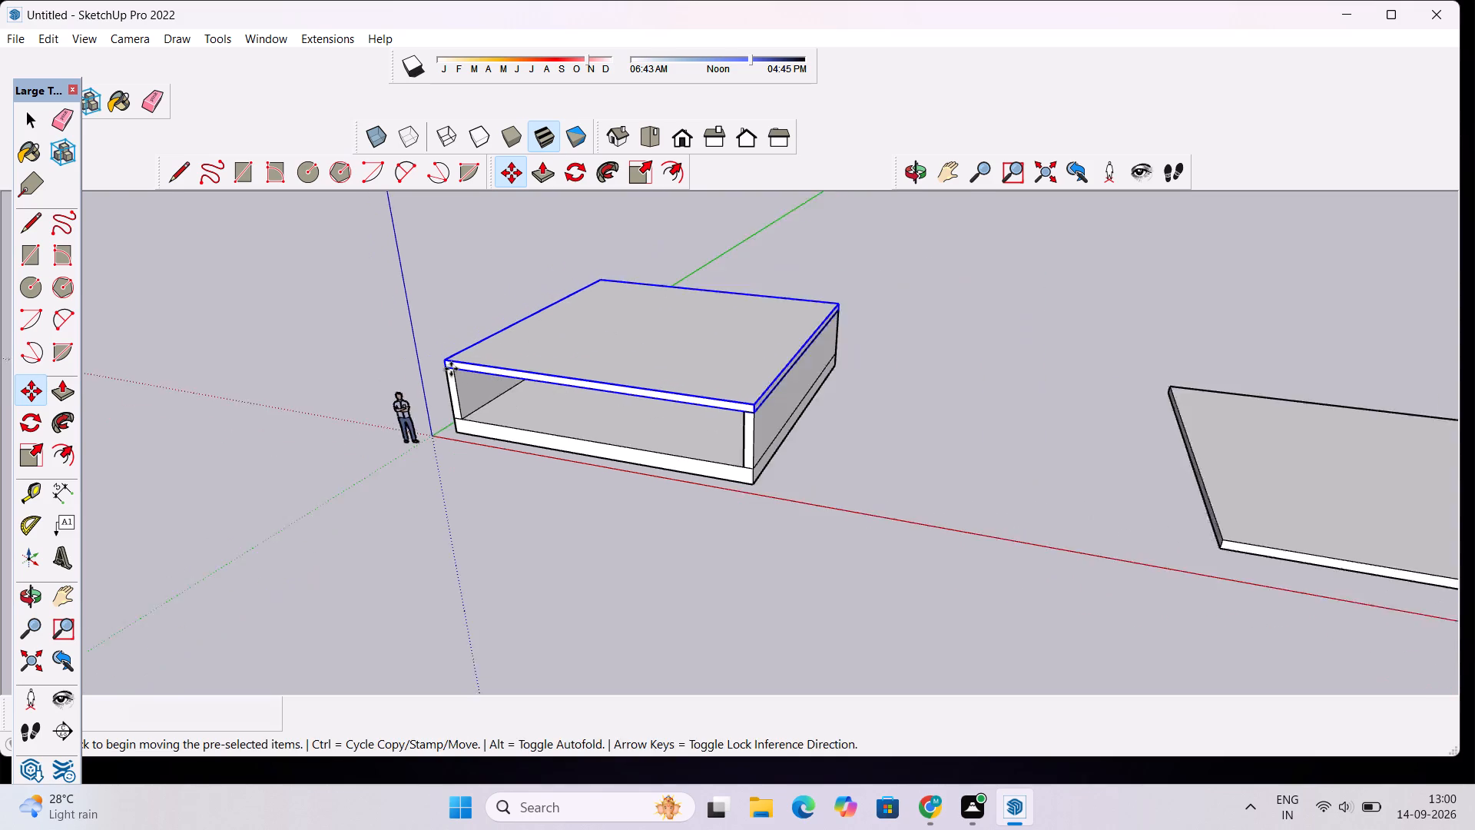
{"action": "scroll", "coordinate": [451, 369], "scroll_direction": "down", "scroll_amount": 7}
Explode the slab group copy that rests on top of the walls.
{"action": "left_click", "coordinate": [911, 184]}
{"action": "left_click_drag", "start_coordinate": [956, 396], "coordinate": [897, 377]}
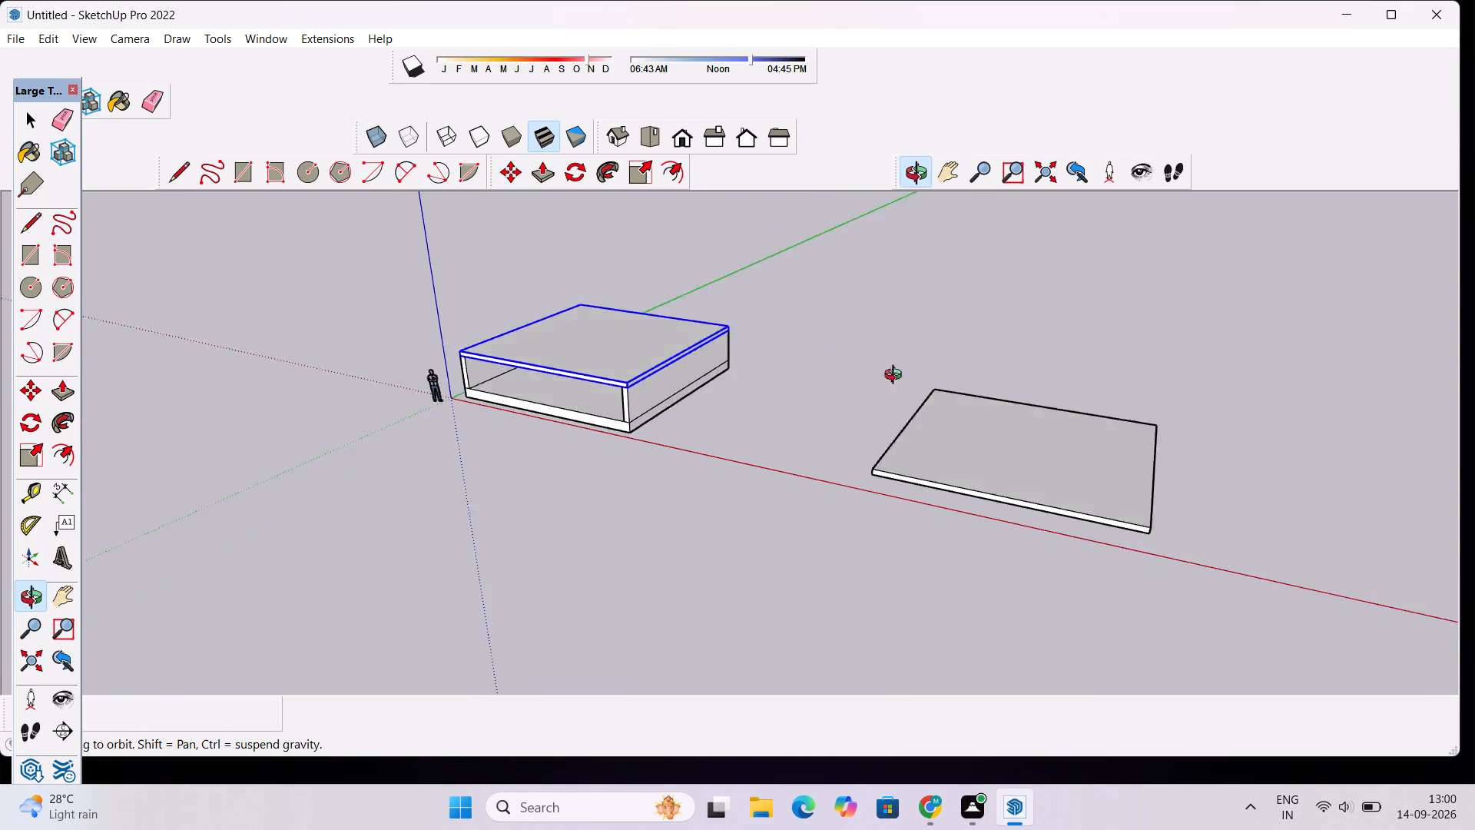
{"action": "left_click_drag", "start_coordinate": [897, 377], "coordinate": [736, 284]}
{"action": "scroll", "coordinate": [711, 281], "scroll_direction": "up", "scroll_amount": 10}
{"action": "left_click_drag", "start_coordinate": [711, 282], "coordinate": [781, 396]}
{"action": "scroll", "coordinate": [701, 407], "scroll_direction": "up", "scroll_amount": 1}
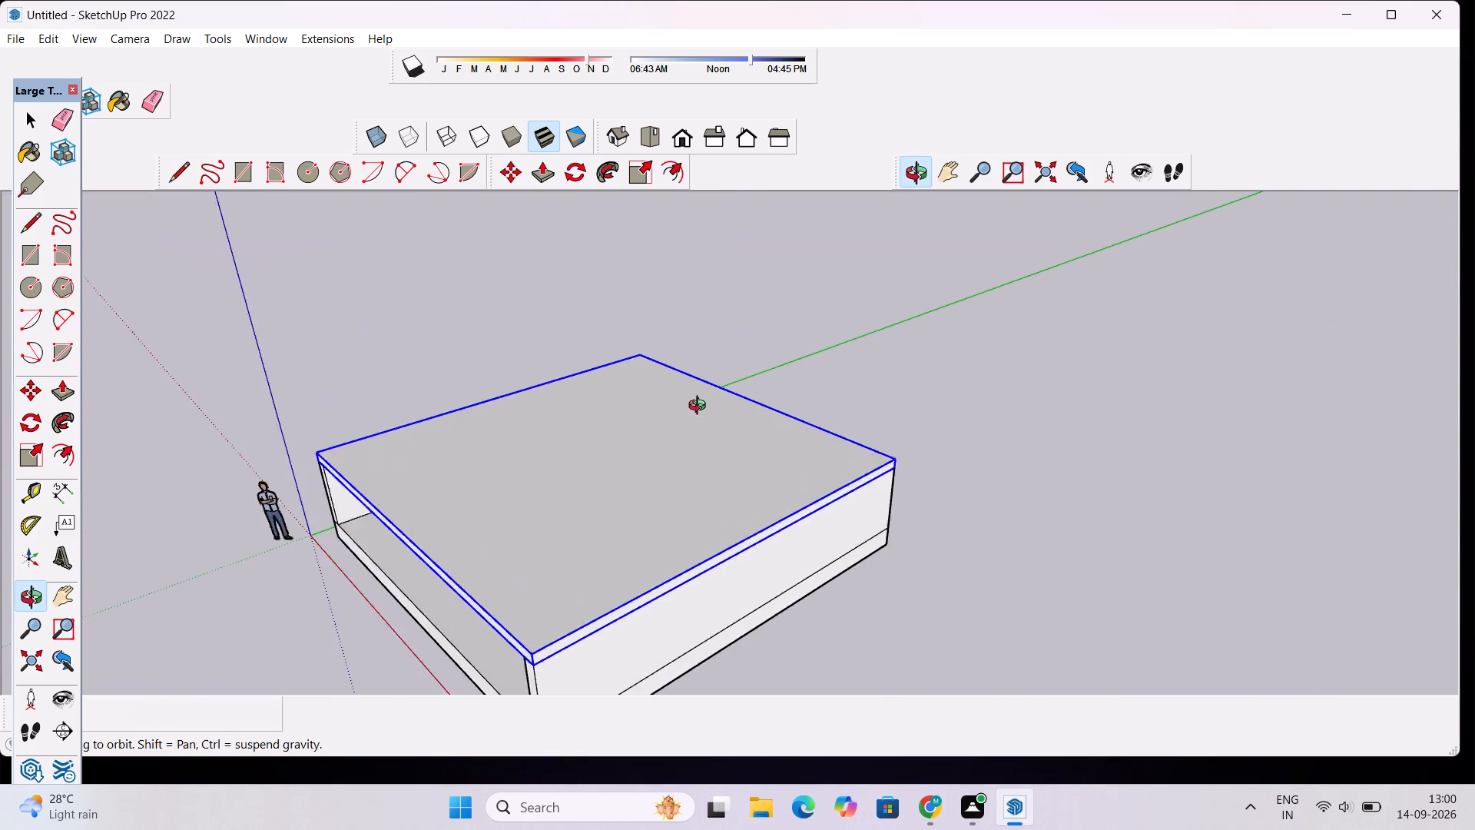
{"action": "scroll", "coordinate": [701, 407], "scroll_direction": "up", "scroll_amount": 2}
{"action": "key", "text": "space"}
{"action": "left_click", "coordinate": [701, 403]}
{"action": "right_click", "coordinate": [701, 403]}
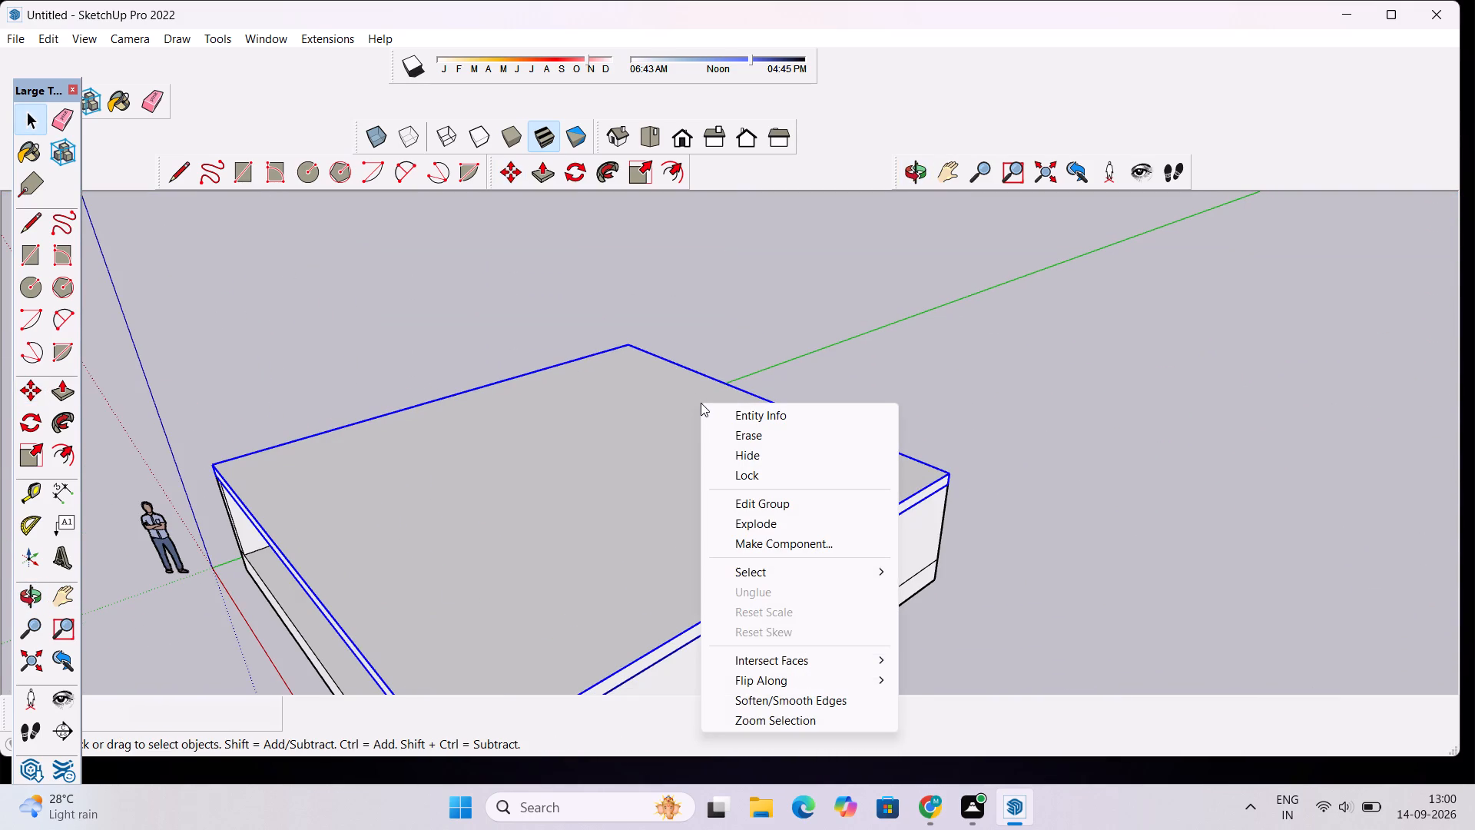
{"action": "left_click", "coordinate": [784, 527]}
{"action": "scroll", "coordinate": [868, 381], "scroll_direction": "down", "scroll_amount": 7}
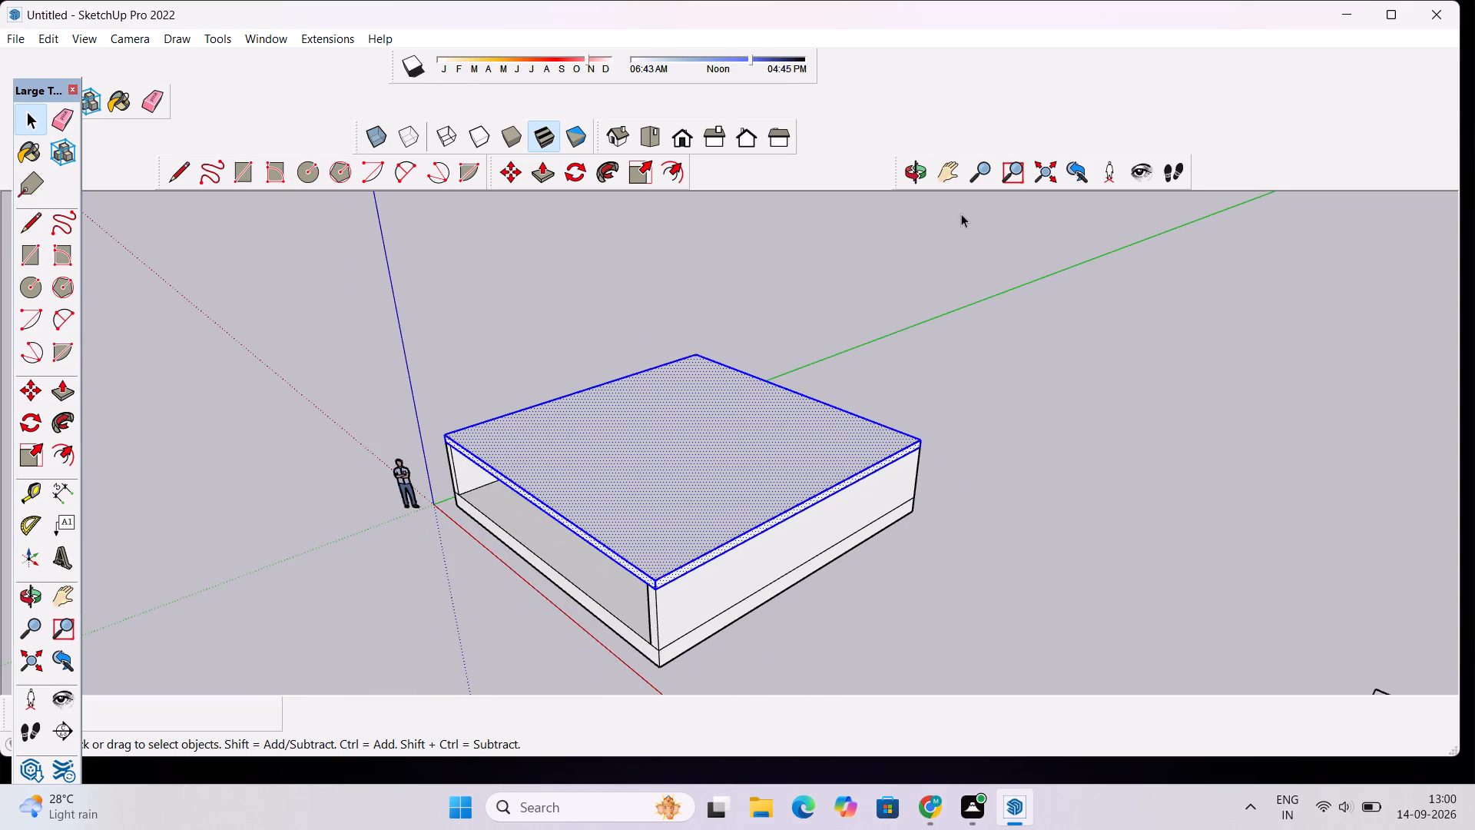
Deselect the roof slab and examine the slab and walls from front and elevated angles.
{"action": "left_click", "coordinate": [903, 178]}
{"action": "left_click_drag", "start_coordinate": [694, 387], "coordinate": [919, 362]}
{"action": "scroll", "coordinate": [902, 405], "scroll_direction": "up", "scroll_amount": 2}
{"action": "key", "text": "space"}
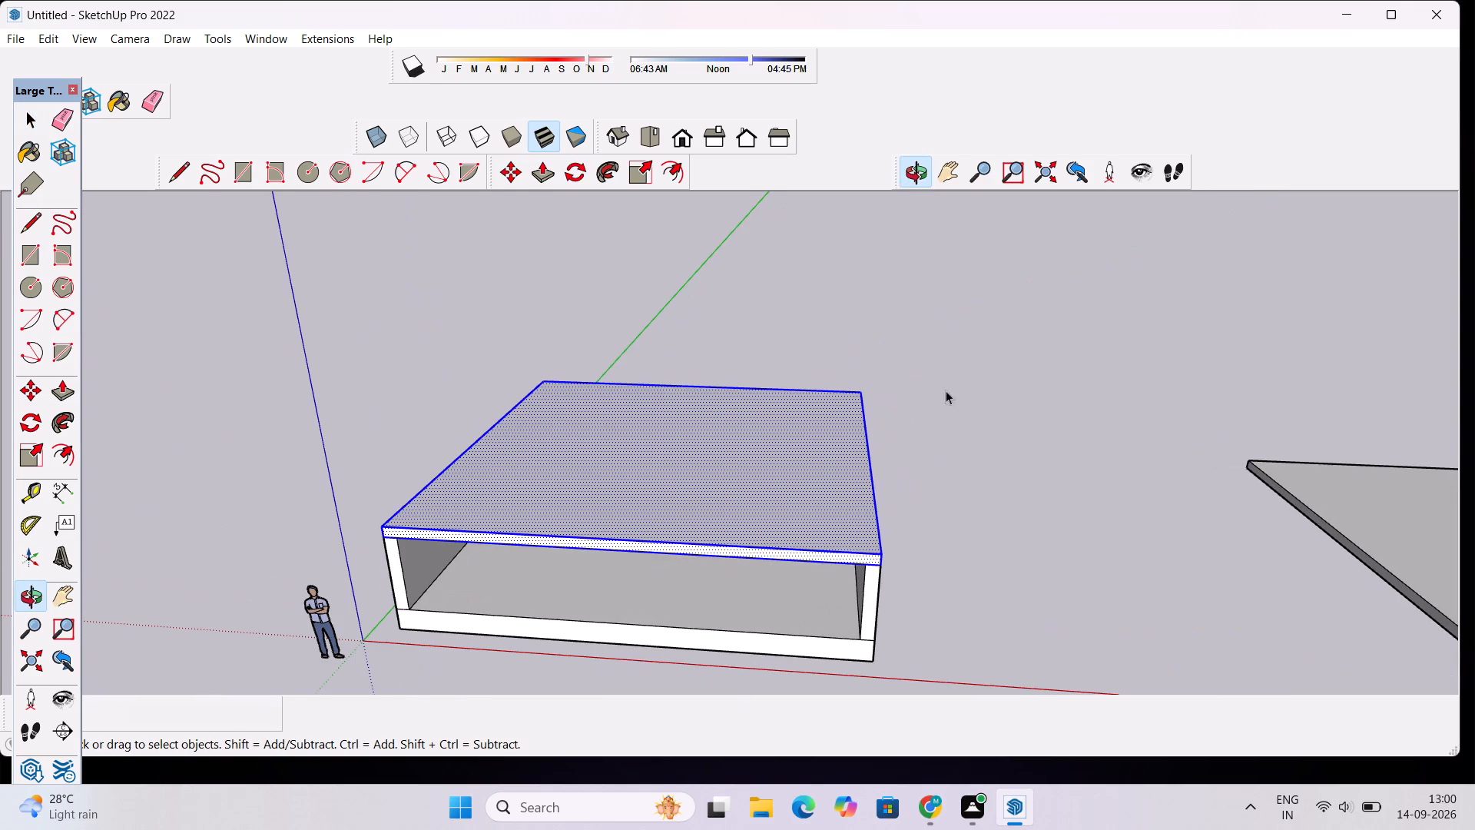
{"action": "left_click", "coordinate": [981, 380]}
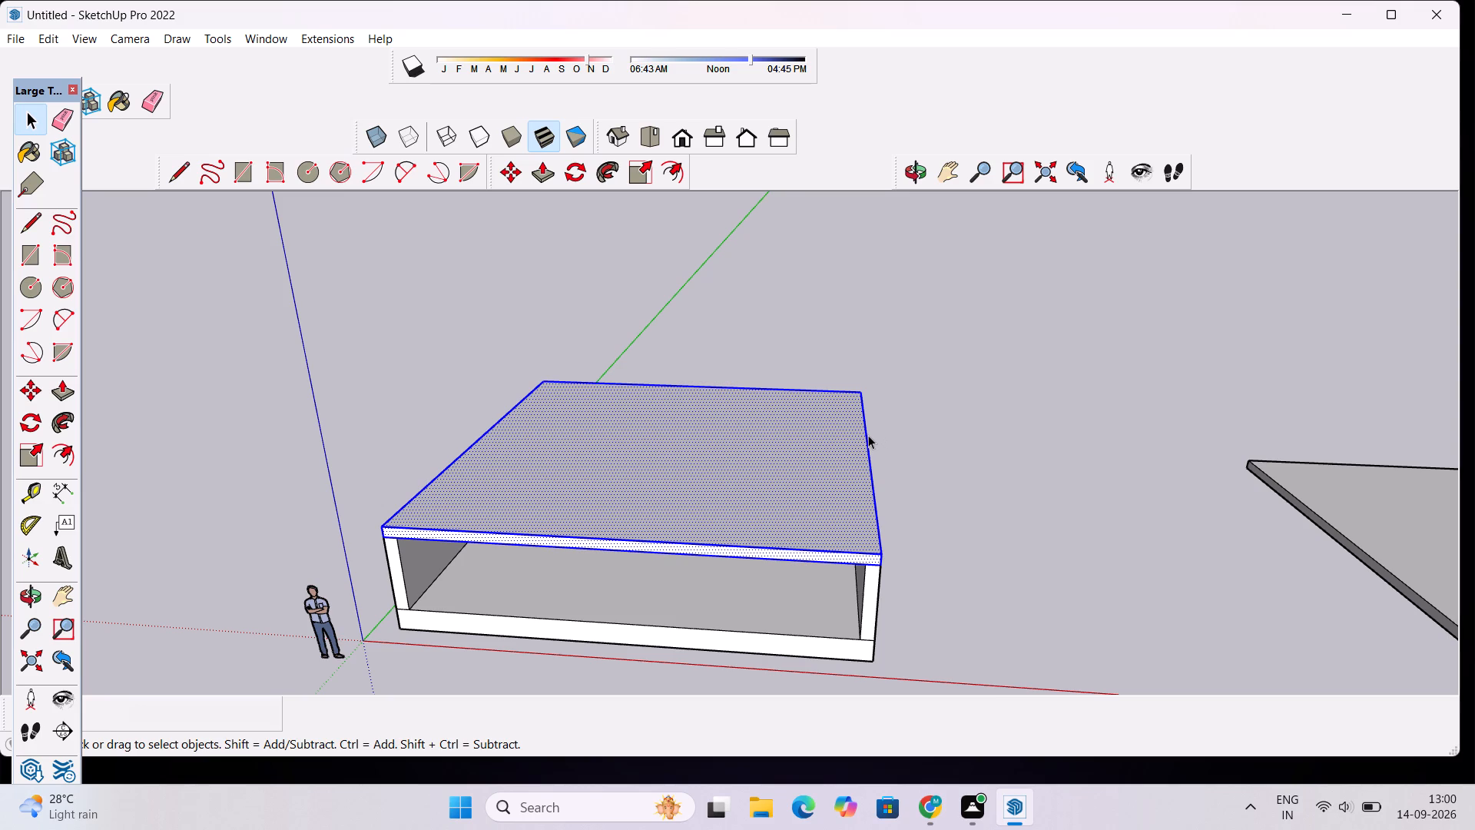
{"action": "scroll", "coordinate": [803, 431], "scroll_direction": "down", "scroll_amount": 5}
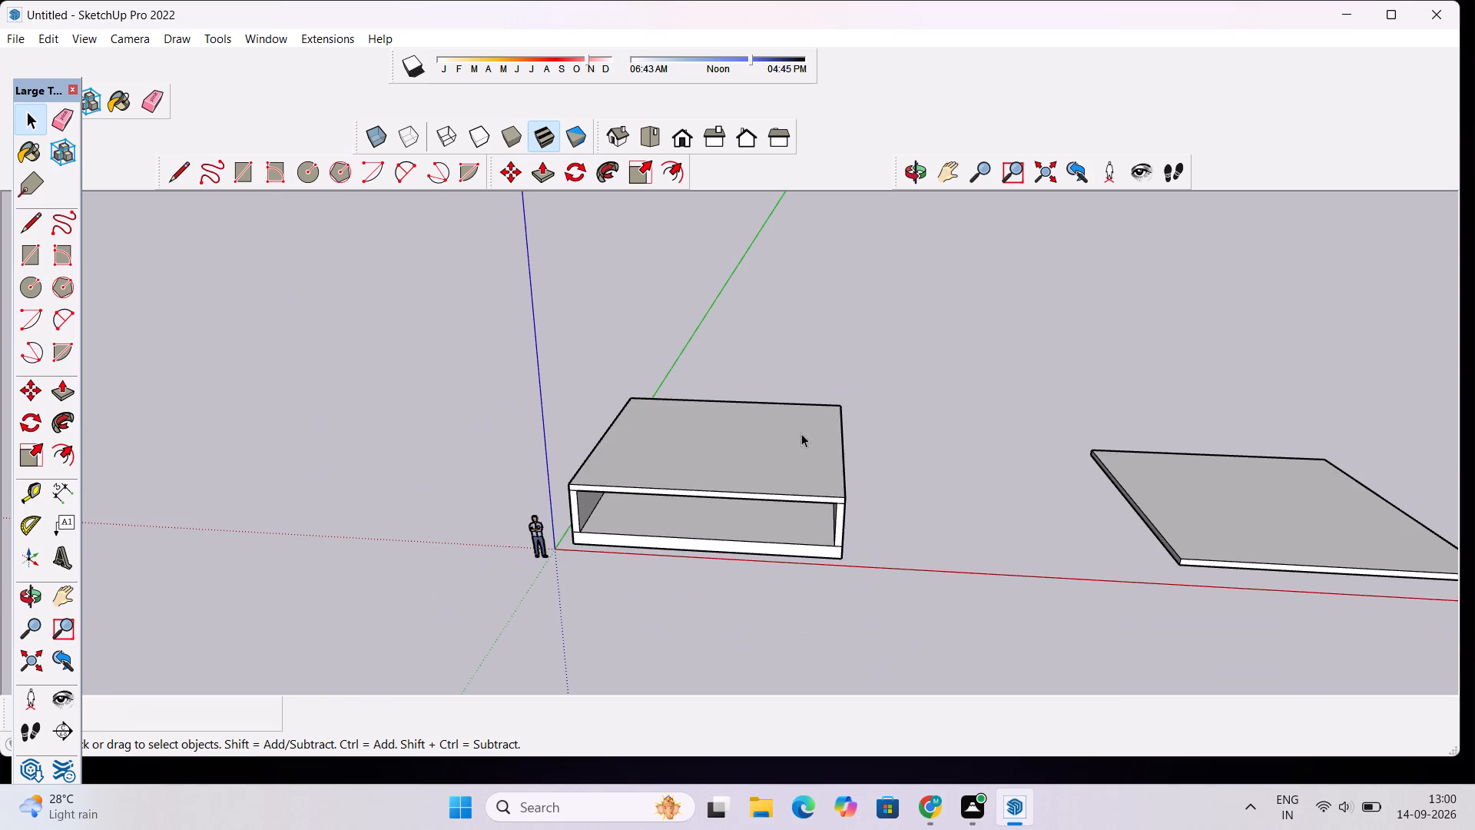
{"action": "left_click", "coordinate": [904, 180]}
{"action": "left_click_drag", "start_coordinate": [797, 470], "coordinate": [859, 367]}
{"action": "scroll", "coordinate": [860, 423], "scroll_direction": "up", "scroll_amount": 5}
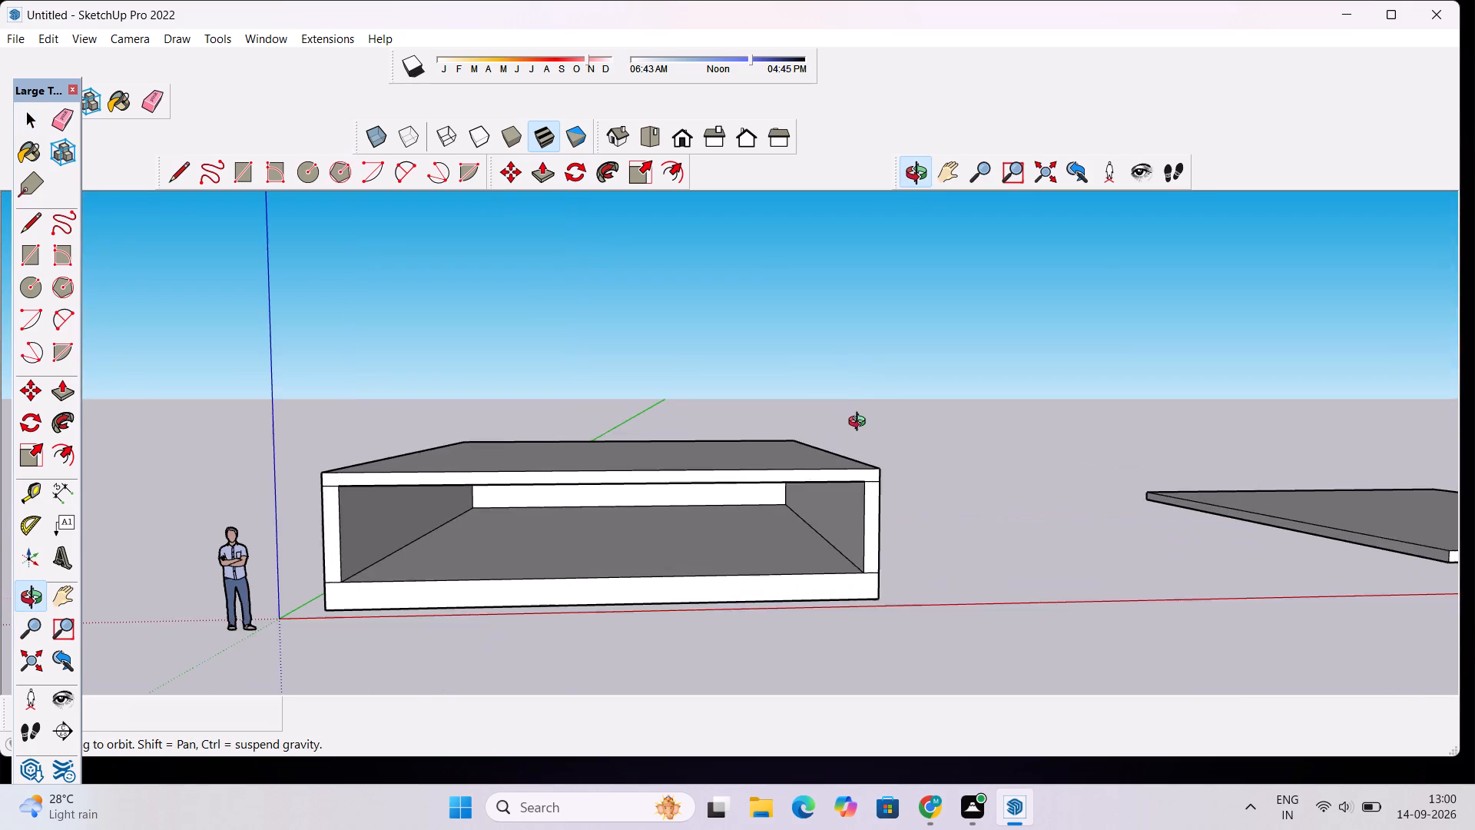
{"action": "left_click_drag", "start_coordinate": [873, 443], "coordinate": [848, 490]}
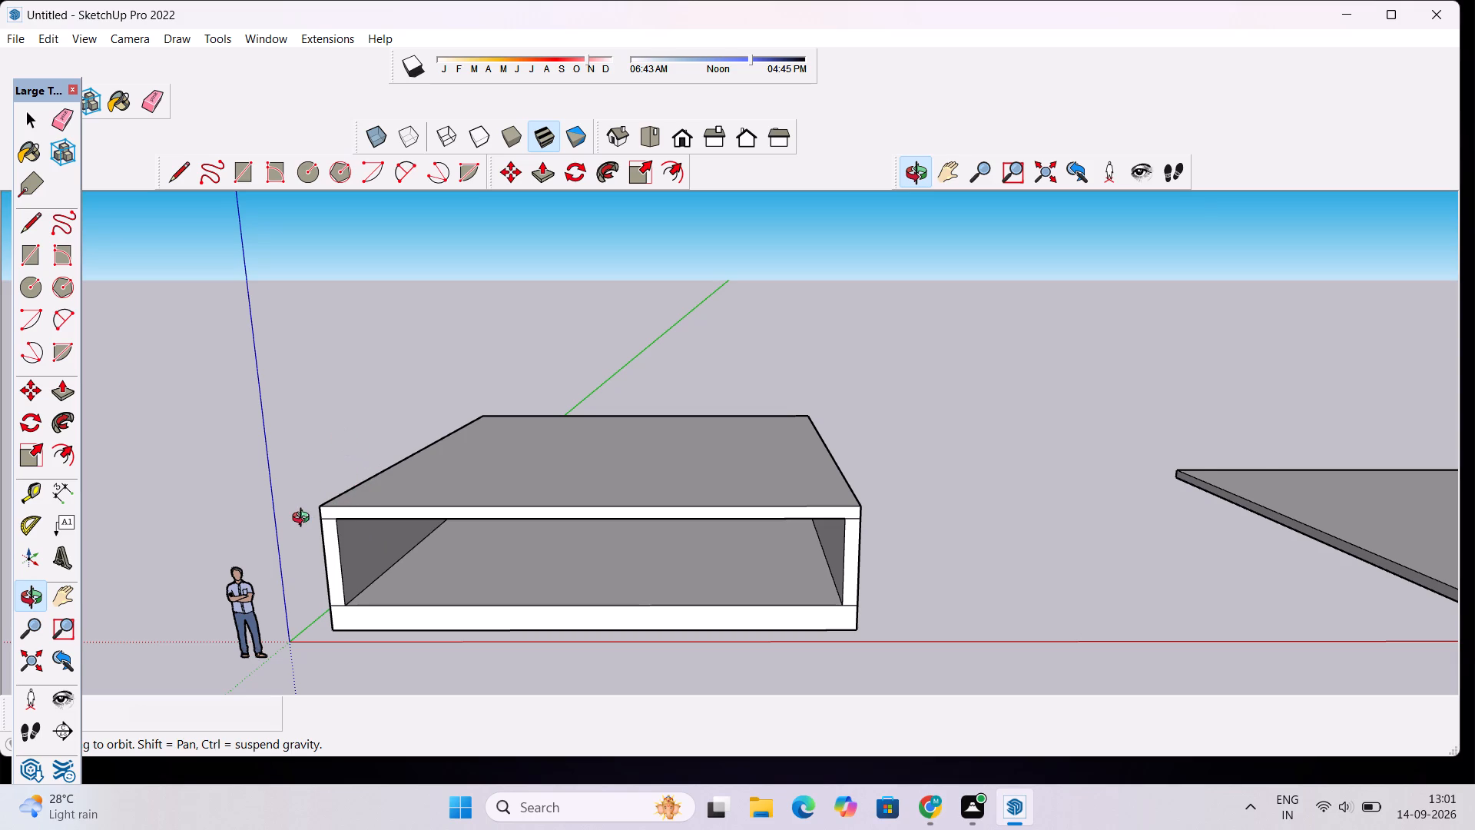
{"action": "scroll", "coordinate": [304, 520], "scroll_direction": "down", "scroll_amount": 4}
{"action": "scroll", "coordinate": [398, 483], "scroll_direction": "up", "scroll_amount": 5}
{"action": "left_click_drag", "start_coordinate": [382, 523], "coordinate": [393, 558]}
{"action": "scroll", "coordinate": [386, 539], "scroll_direction": "down", "scroll_amount": 5}
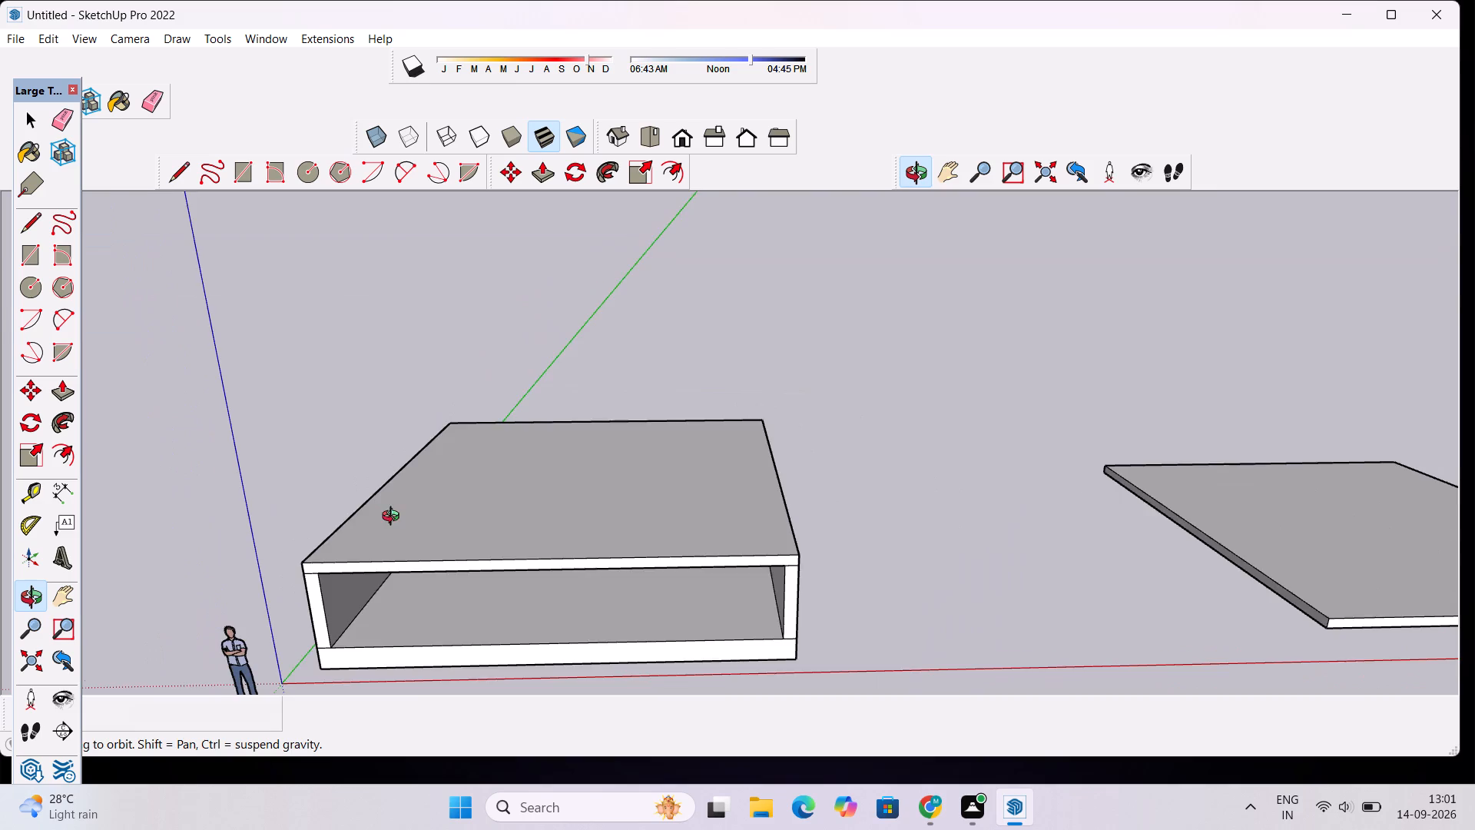
{"action": "left_click_drag", "start_coordinate": [399, 536], "coordinate": [404, 587]}
{"action": "scroll", "coordinate": [387, 546], "scroll_direction": "down", "scroll_amount": 4}
Place Tape Measure guides 1' inside both side edges and the back edge of the roof slab's top face.
{"action": "key", "text": "t"}
{"action": "scroll", "coordinate": [385, 557], "scroll_direction": "up", "scroll_amount": 8}
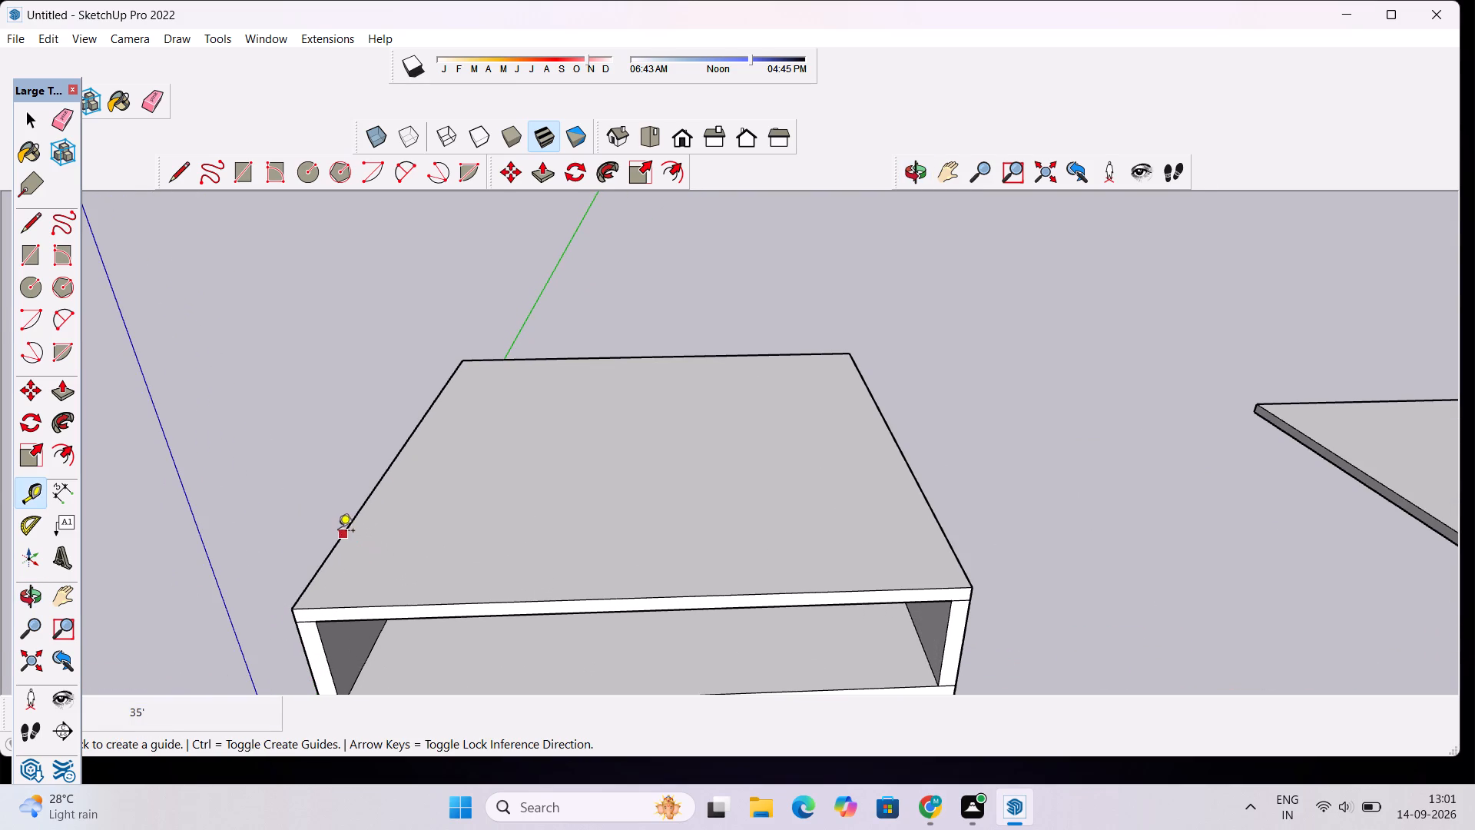
{"action": "left_click", "coordinate": [341, 537]}
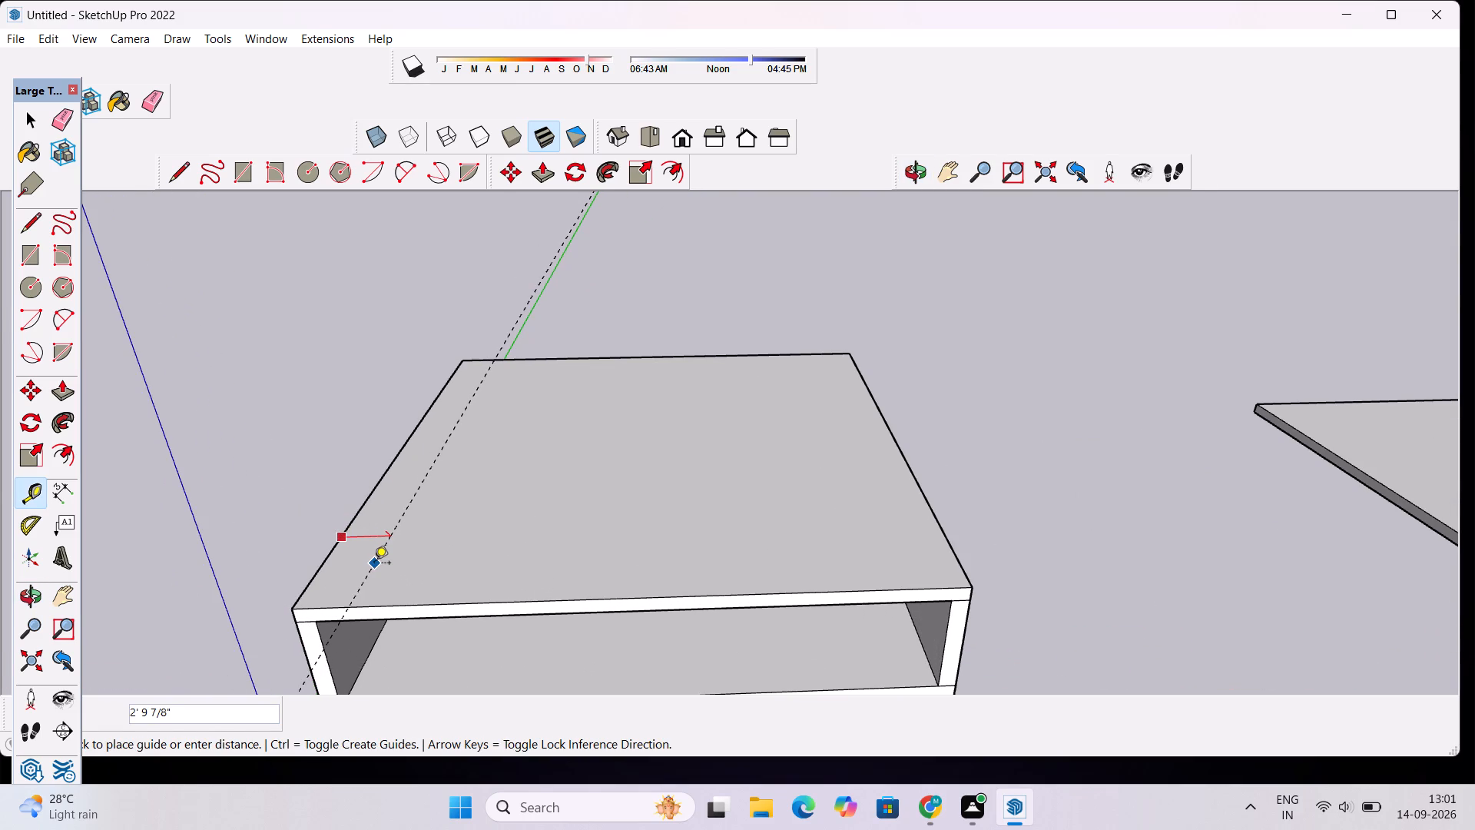
{"action": "type", "text": "1'"}
{"action": "key", "text": "Return"}
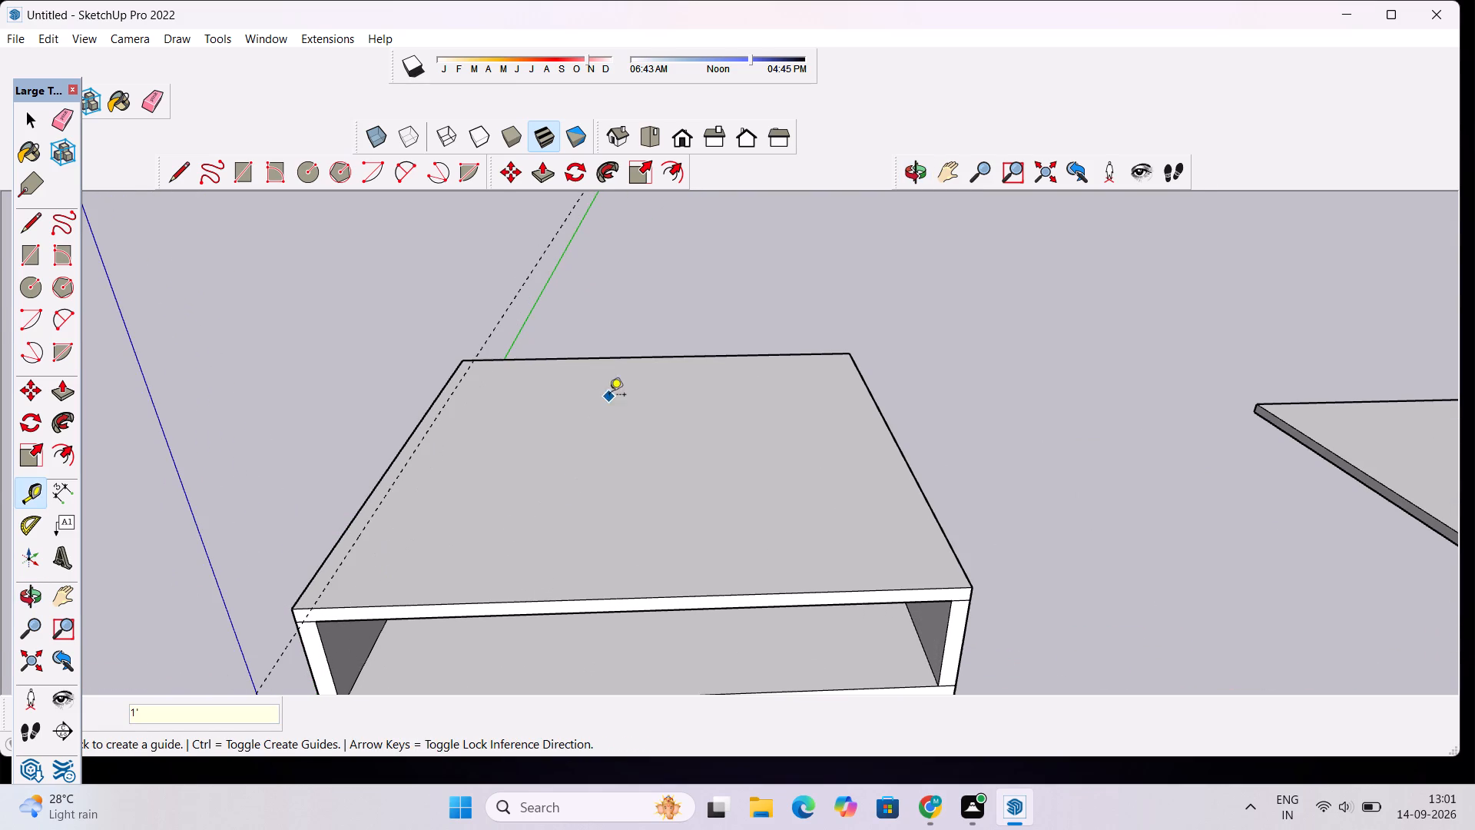
{"action": "left_click", "coordinate": [658, 358]}
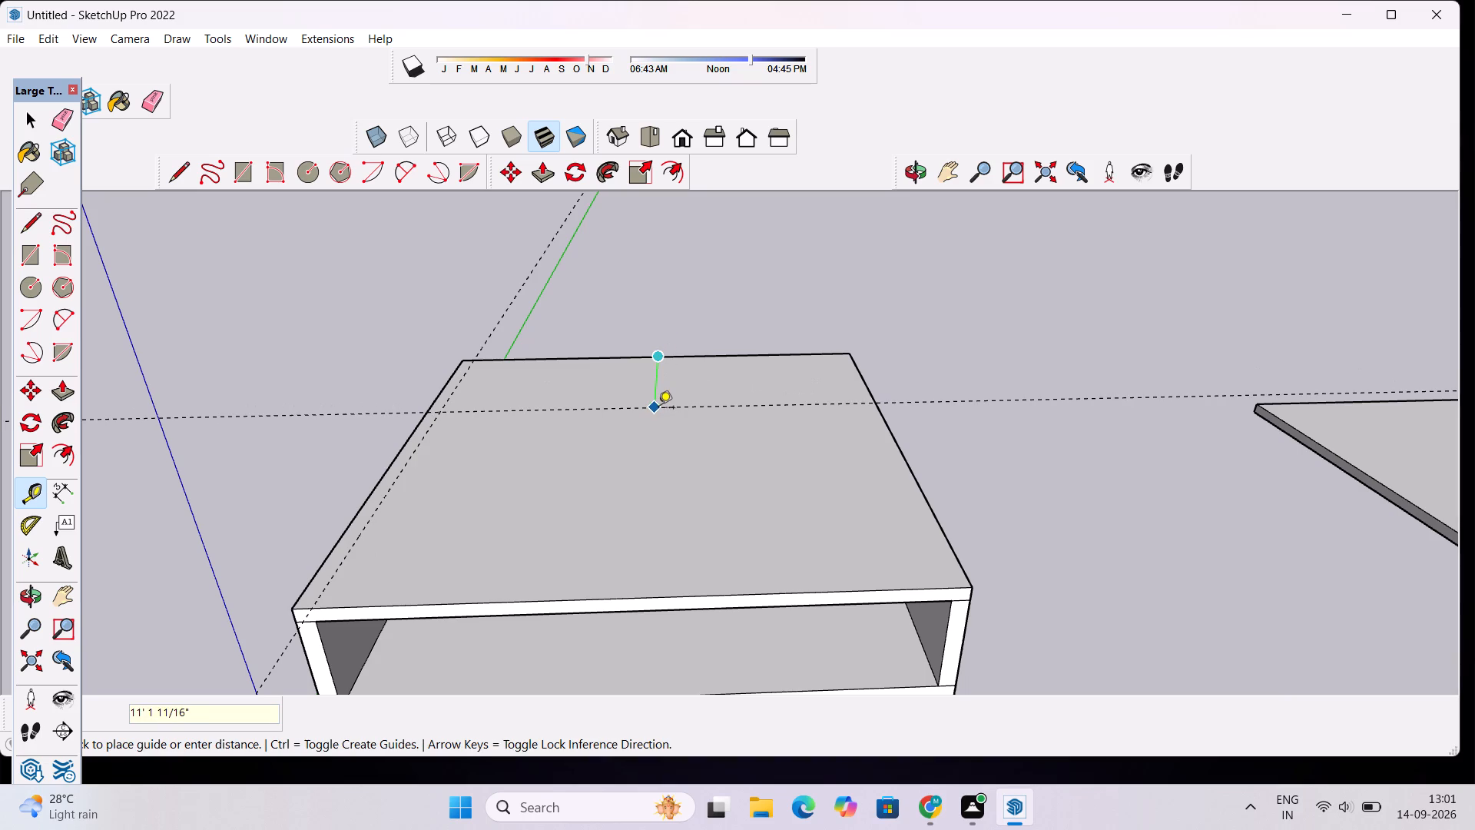
{"action": "type", "text": "1'"}
{"action": "key", "text": "Return"}
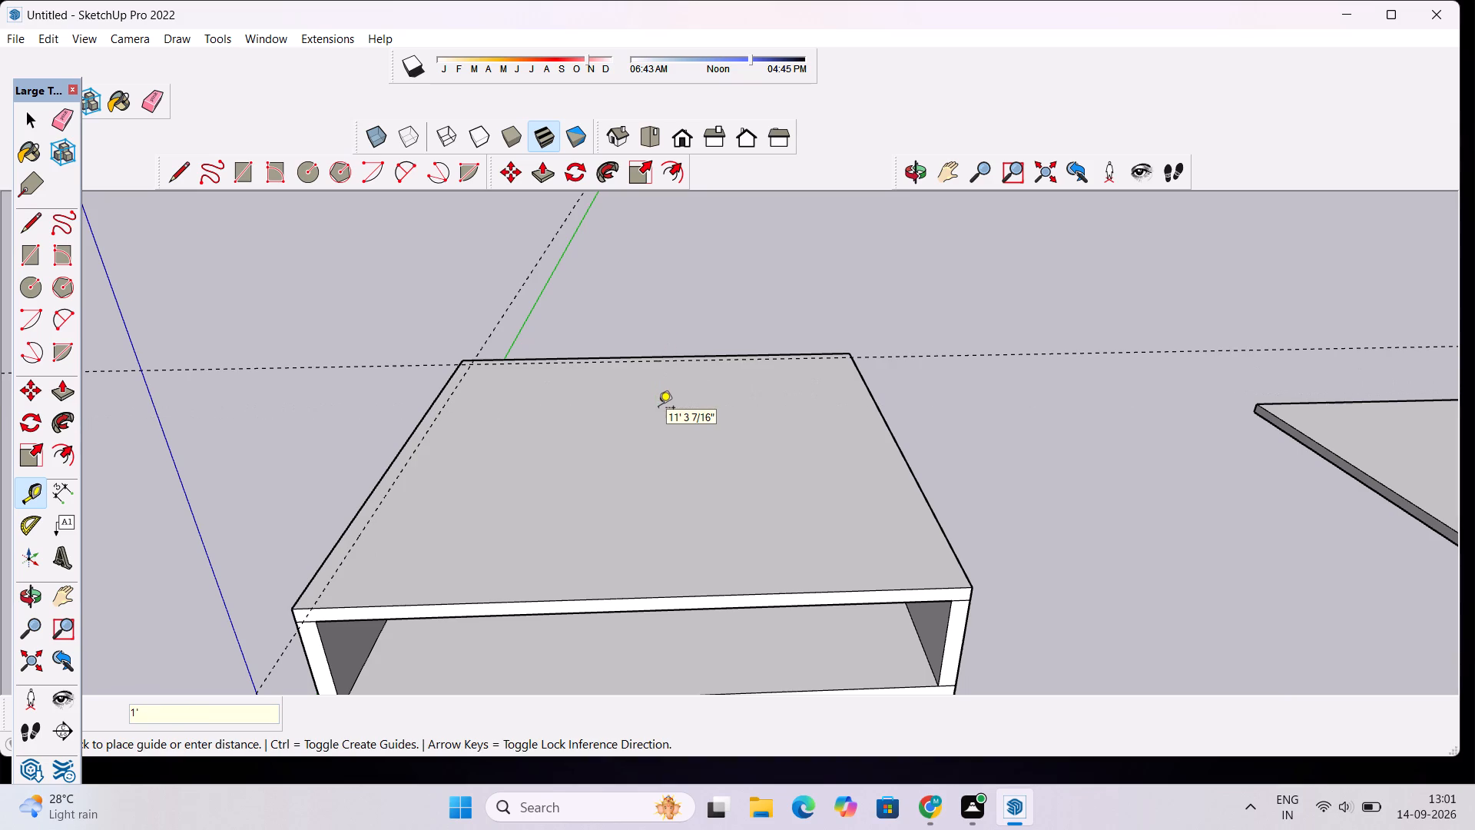
{"action": "left_click", "coordinate": [922, 495]}
{"action": "type", "text": "1'"}
{"action": "key", "text": "Return"}
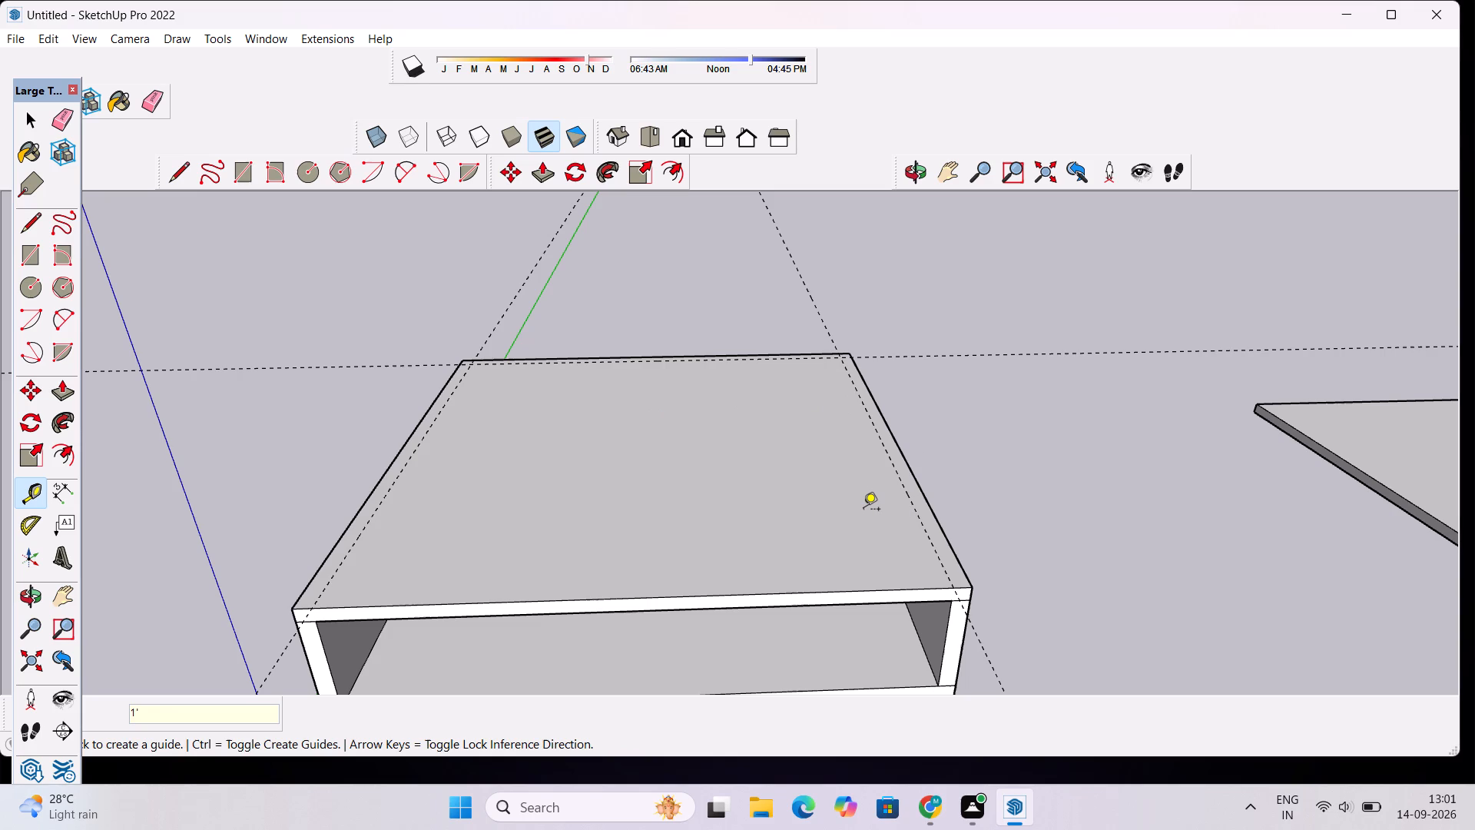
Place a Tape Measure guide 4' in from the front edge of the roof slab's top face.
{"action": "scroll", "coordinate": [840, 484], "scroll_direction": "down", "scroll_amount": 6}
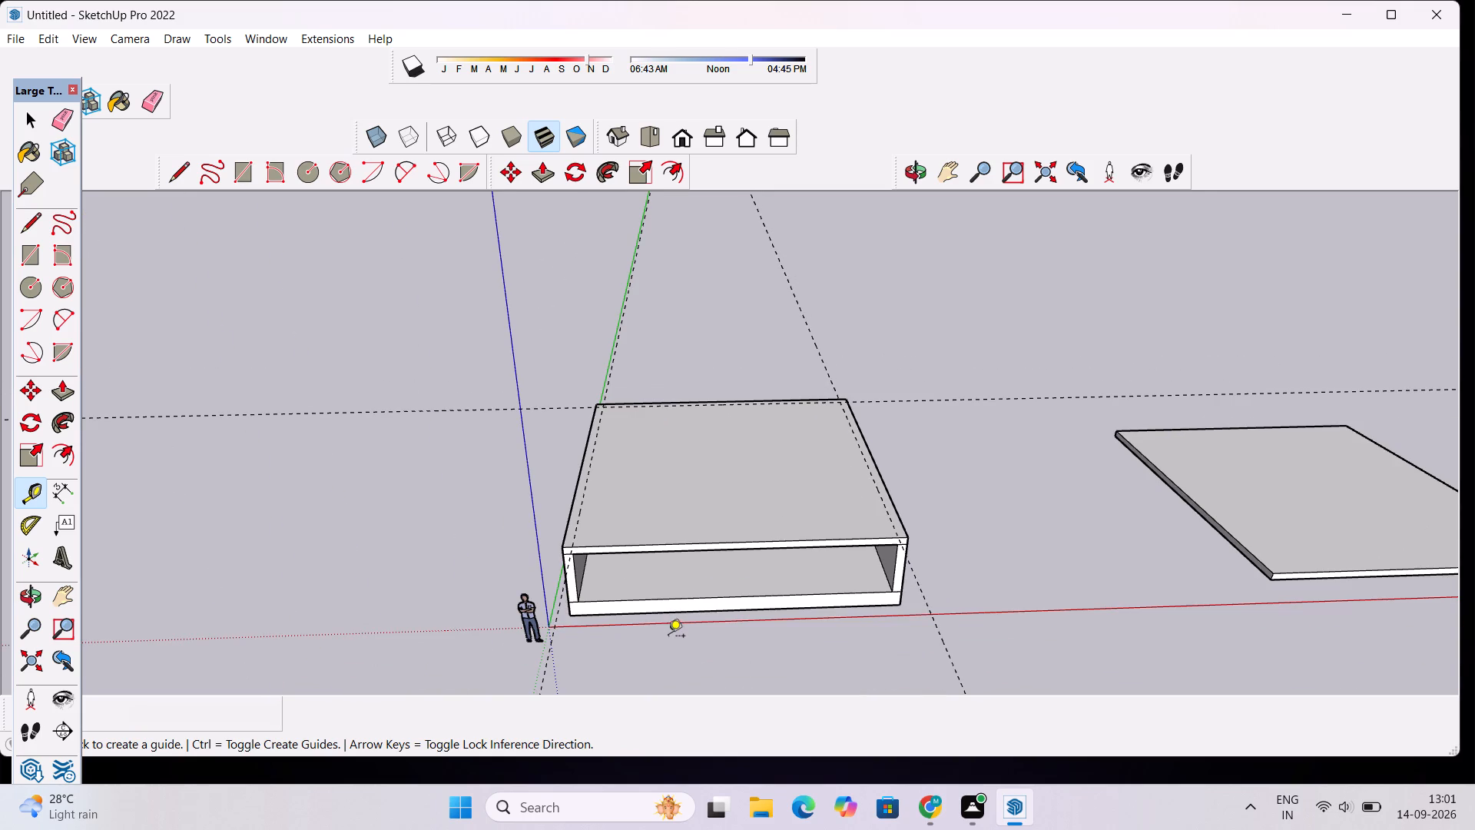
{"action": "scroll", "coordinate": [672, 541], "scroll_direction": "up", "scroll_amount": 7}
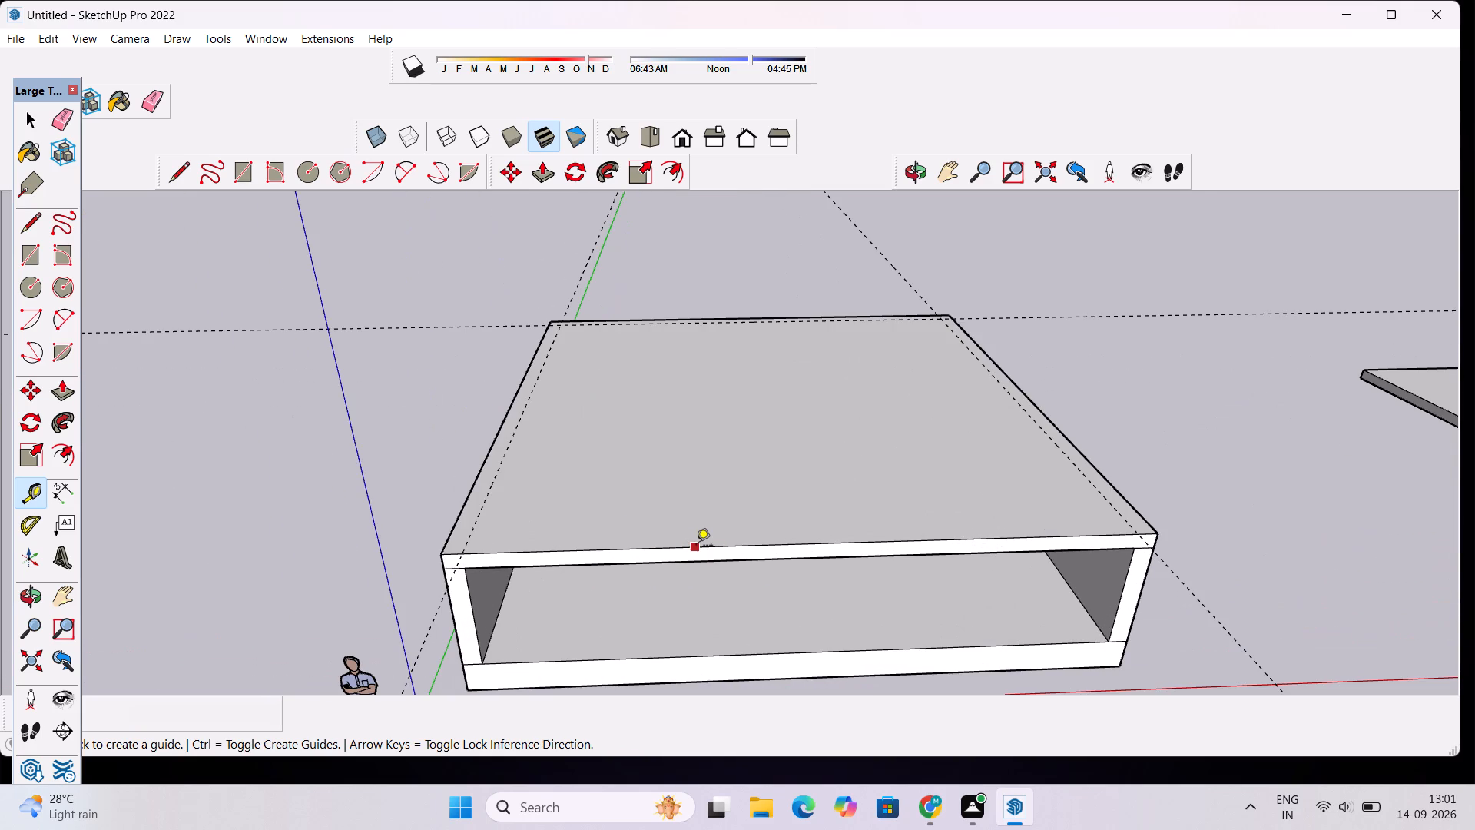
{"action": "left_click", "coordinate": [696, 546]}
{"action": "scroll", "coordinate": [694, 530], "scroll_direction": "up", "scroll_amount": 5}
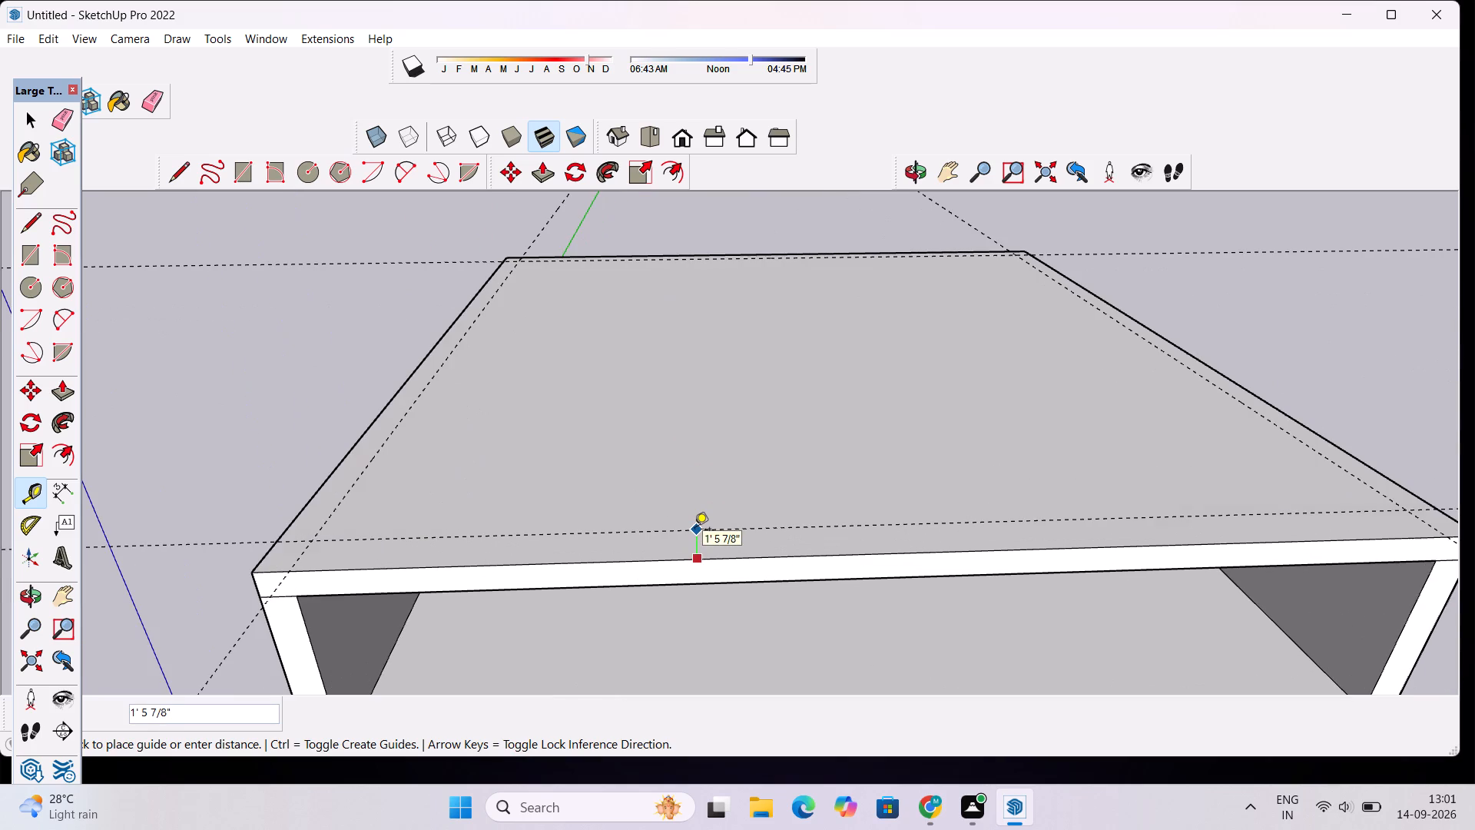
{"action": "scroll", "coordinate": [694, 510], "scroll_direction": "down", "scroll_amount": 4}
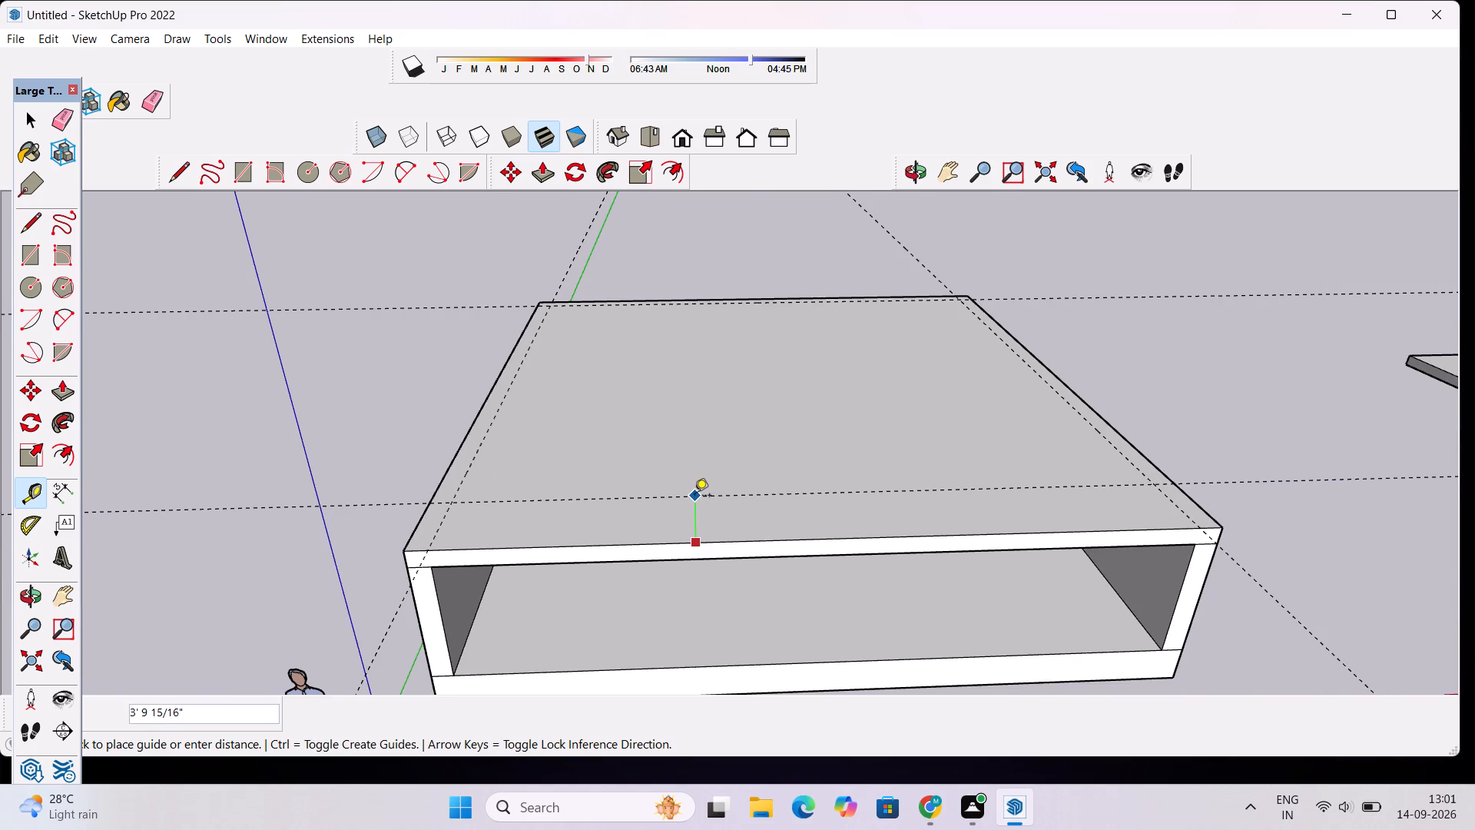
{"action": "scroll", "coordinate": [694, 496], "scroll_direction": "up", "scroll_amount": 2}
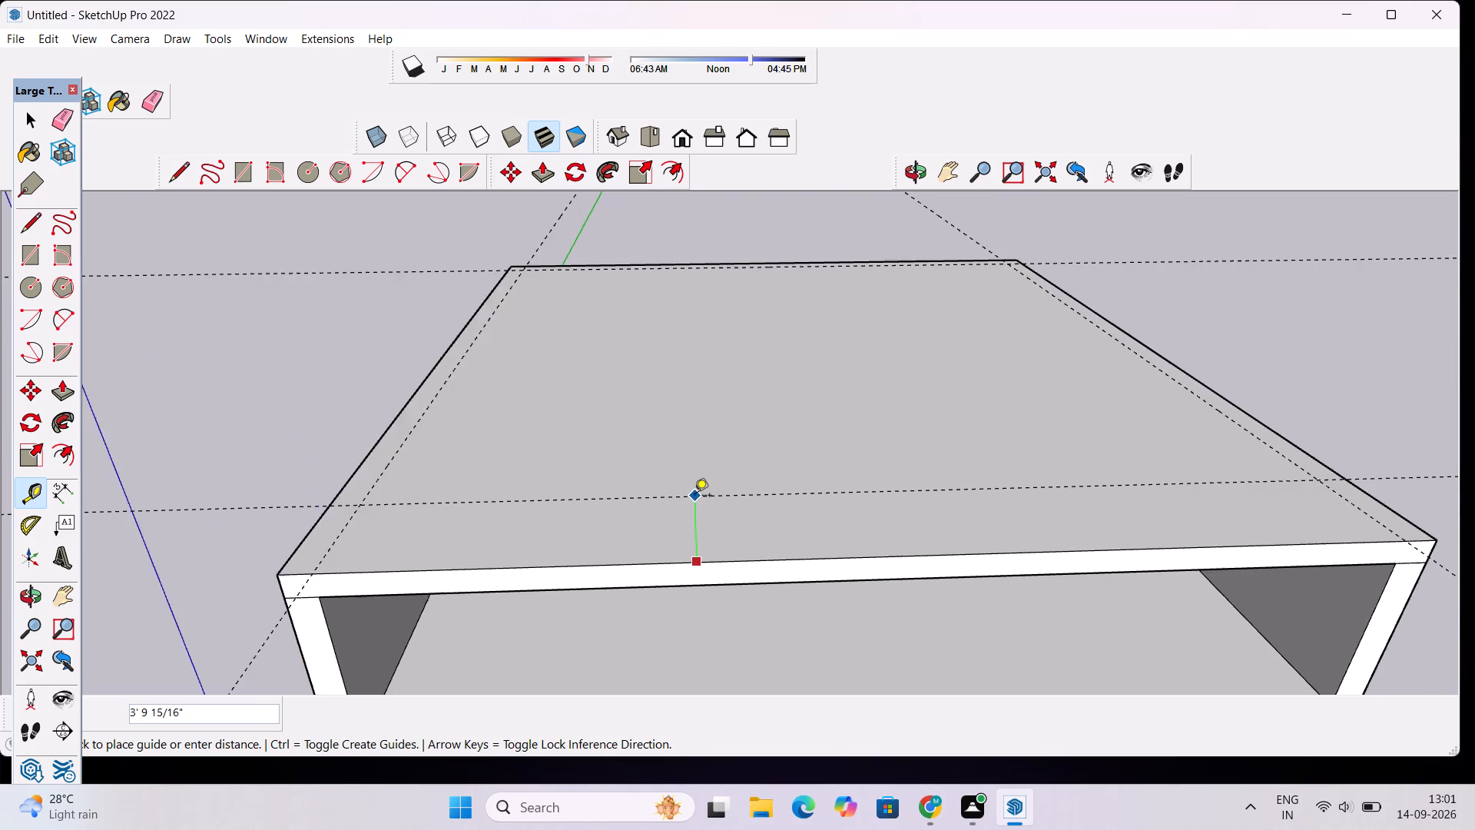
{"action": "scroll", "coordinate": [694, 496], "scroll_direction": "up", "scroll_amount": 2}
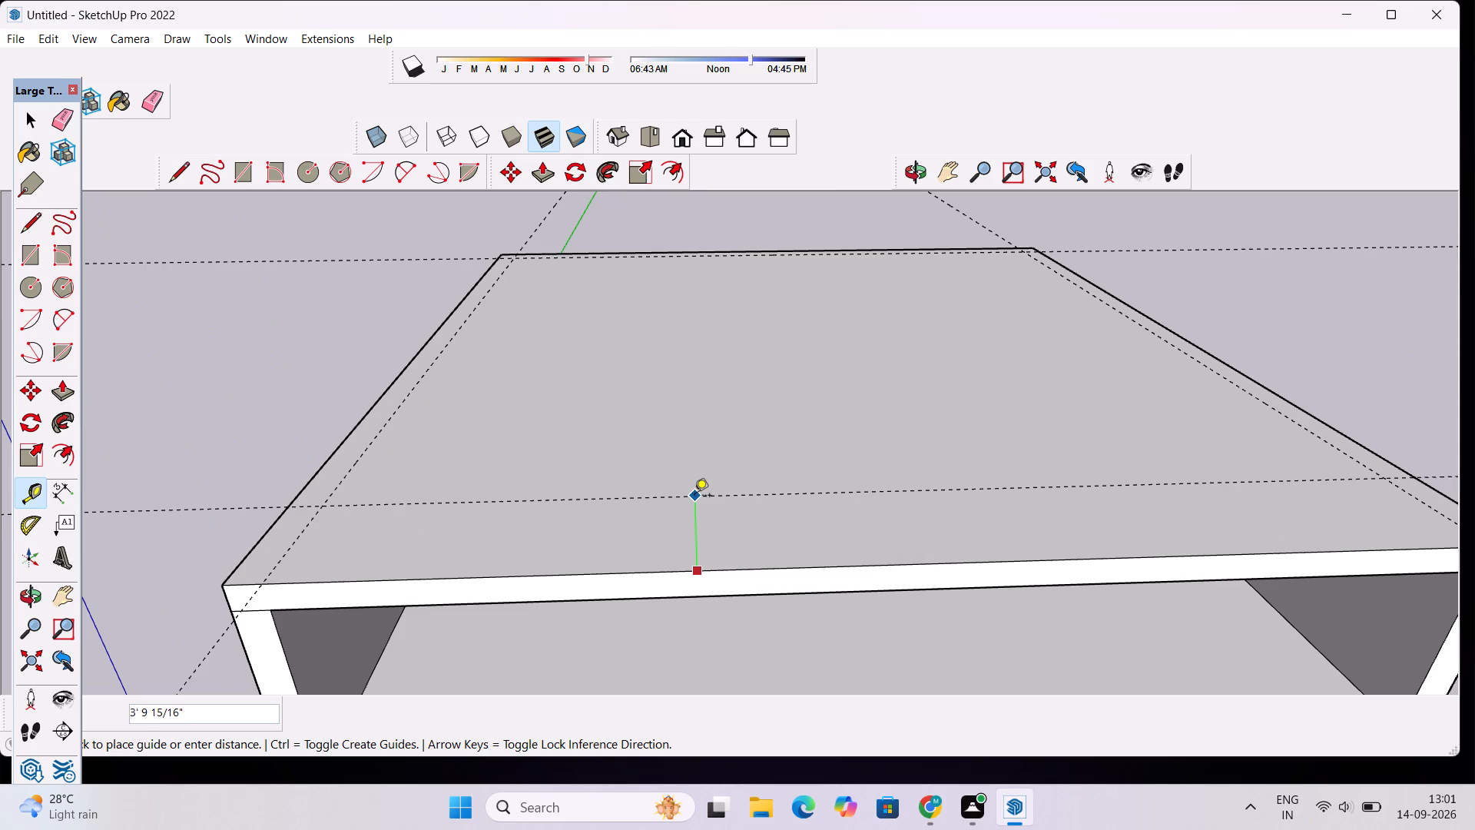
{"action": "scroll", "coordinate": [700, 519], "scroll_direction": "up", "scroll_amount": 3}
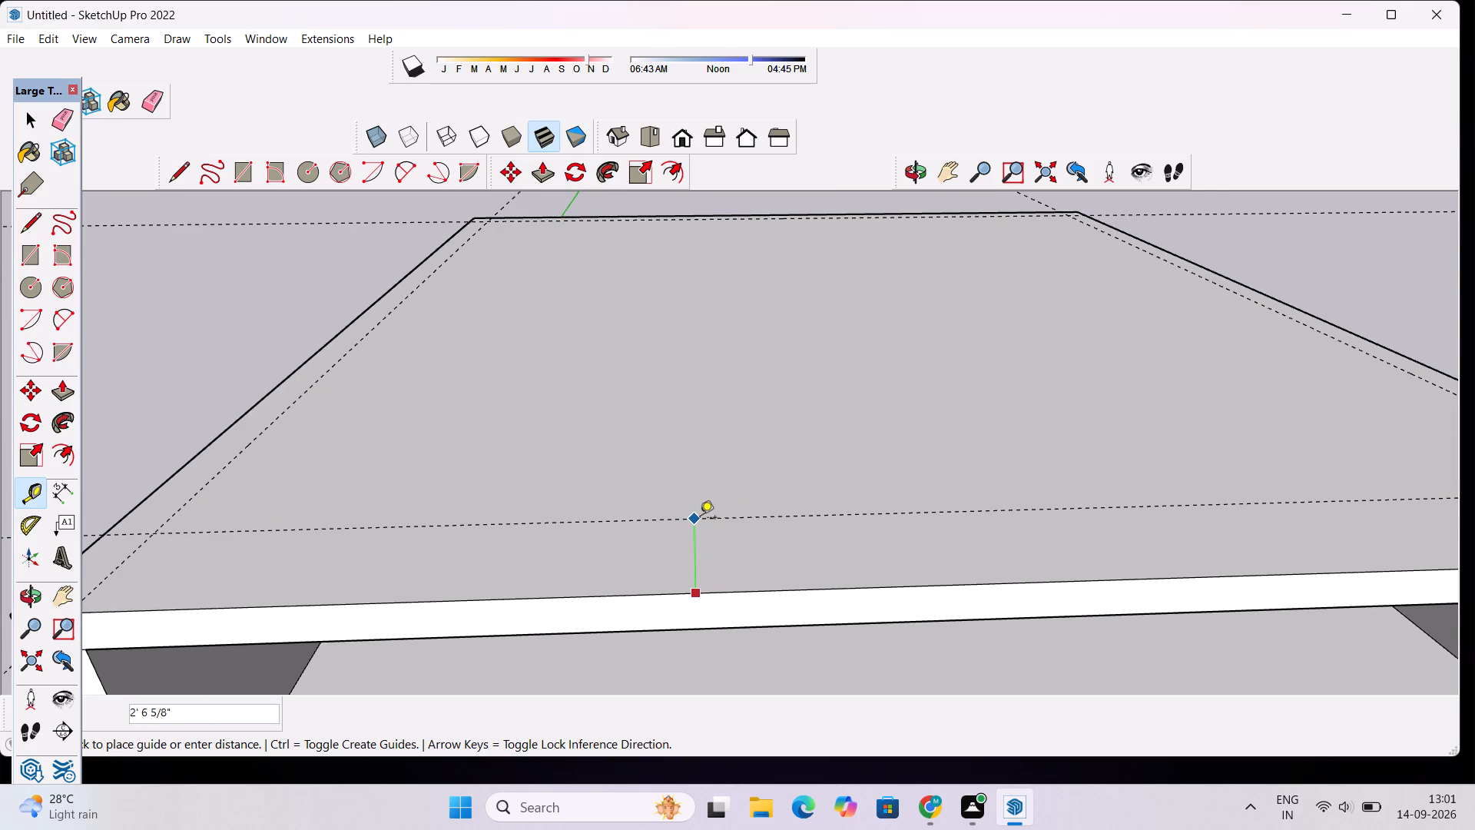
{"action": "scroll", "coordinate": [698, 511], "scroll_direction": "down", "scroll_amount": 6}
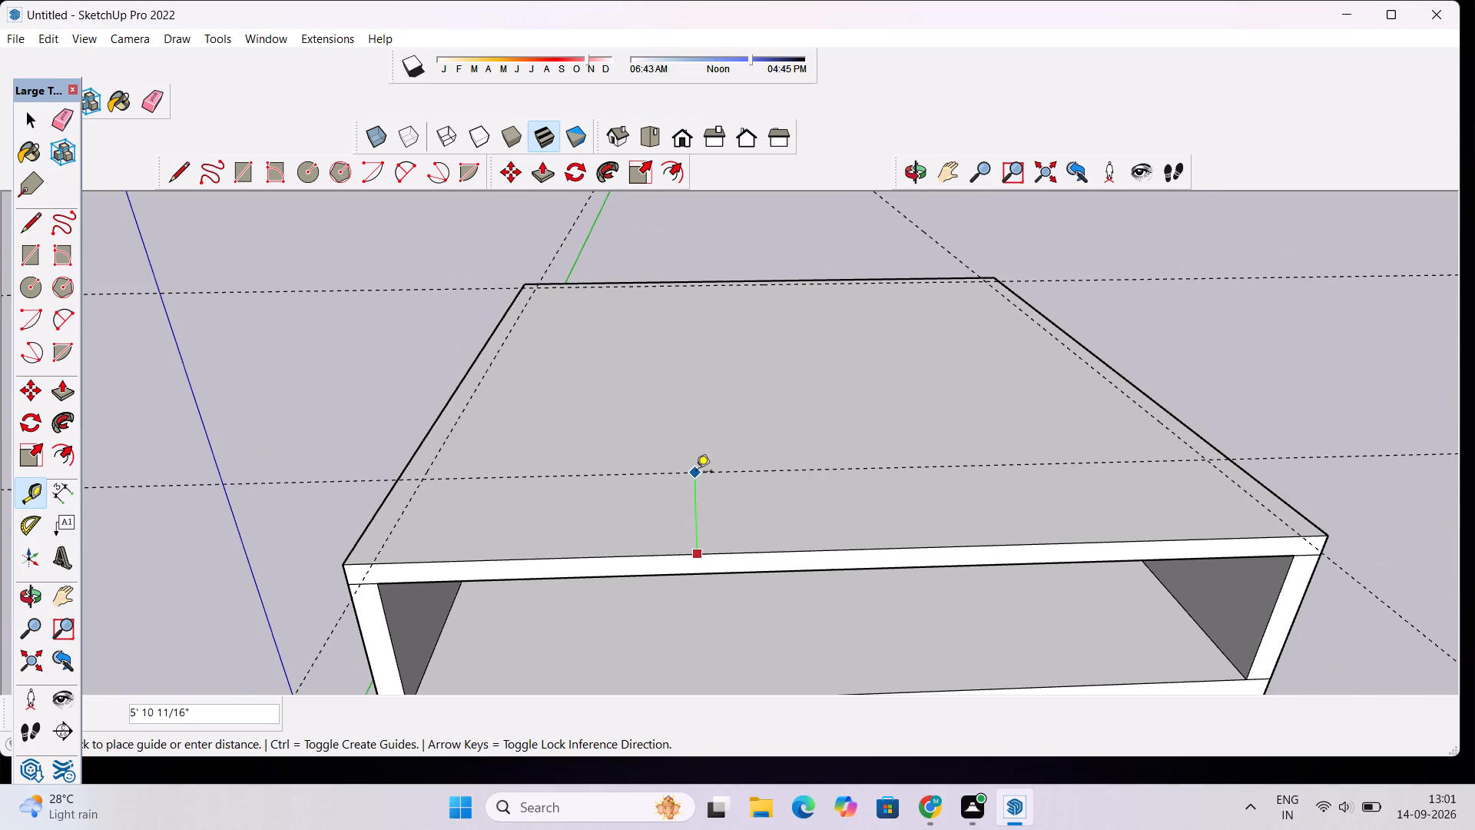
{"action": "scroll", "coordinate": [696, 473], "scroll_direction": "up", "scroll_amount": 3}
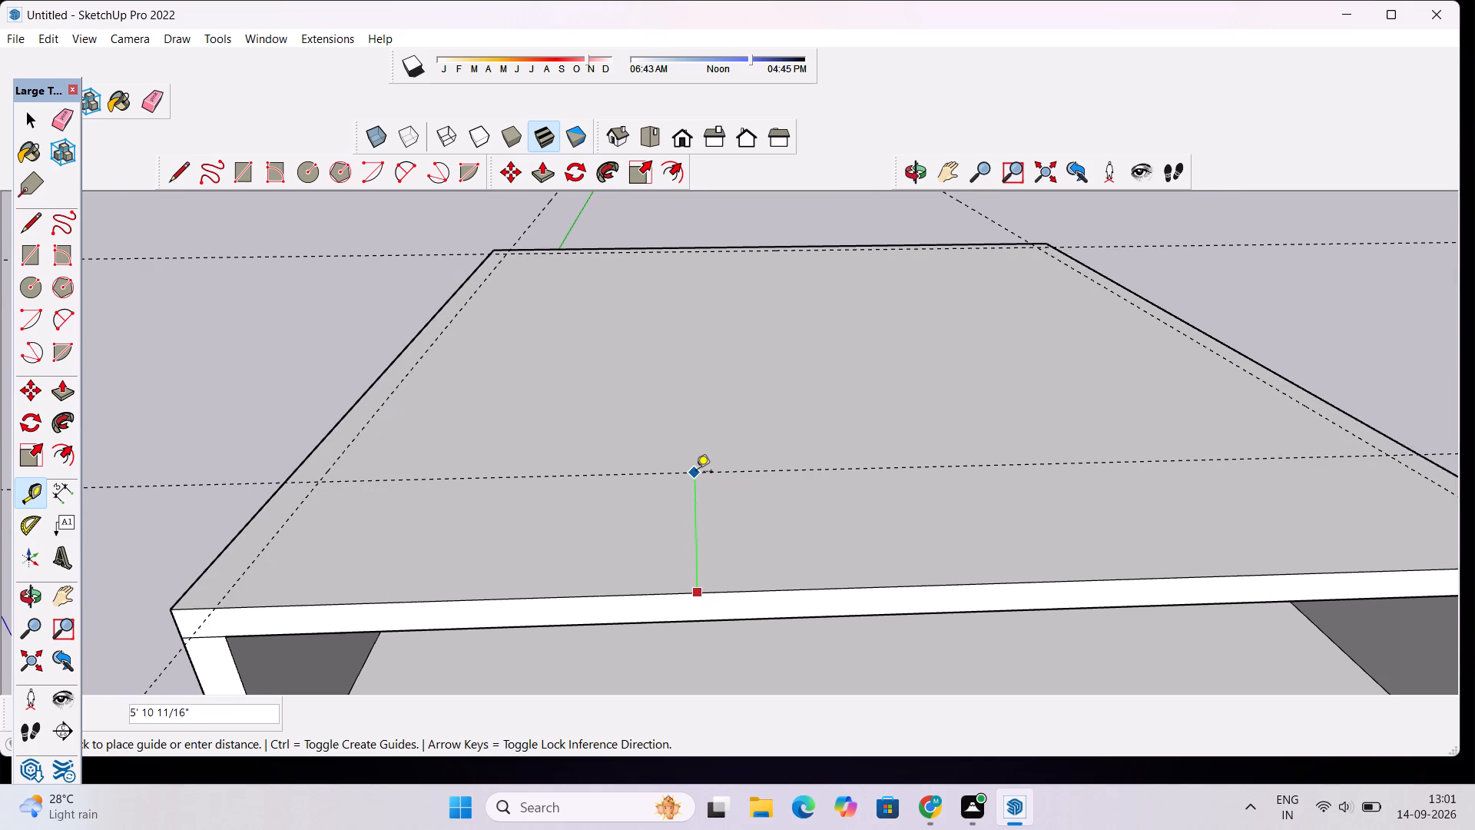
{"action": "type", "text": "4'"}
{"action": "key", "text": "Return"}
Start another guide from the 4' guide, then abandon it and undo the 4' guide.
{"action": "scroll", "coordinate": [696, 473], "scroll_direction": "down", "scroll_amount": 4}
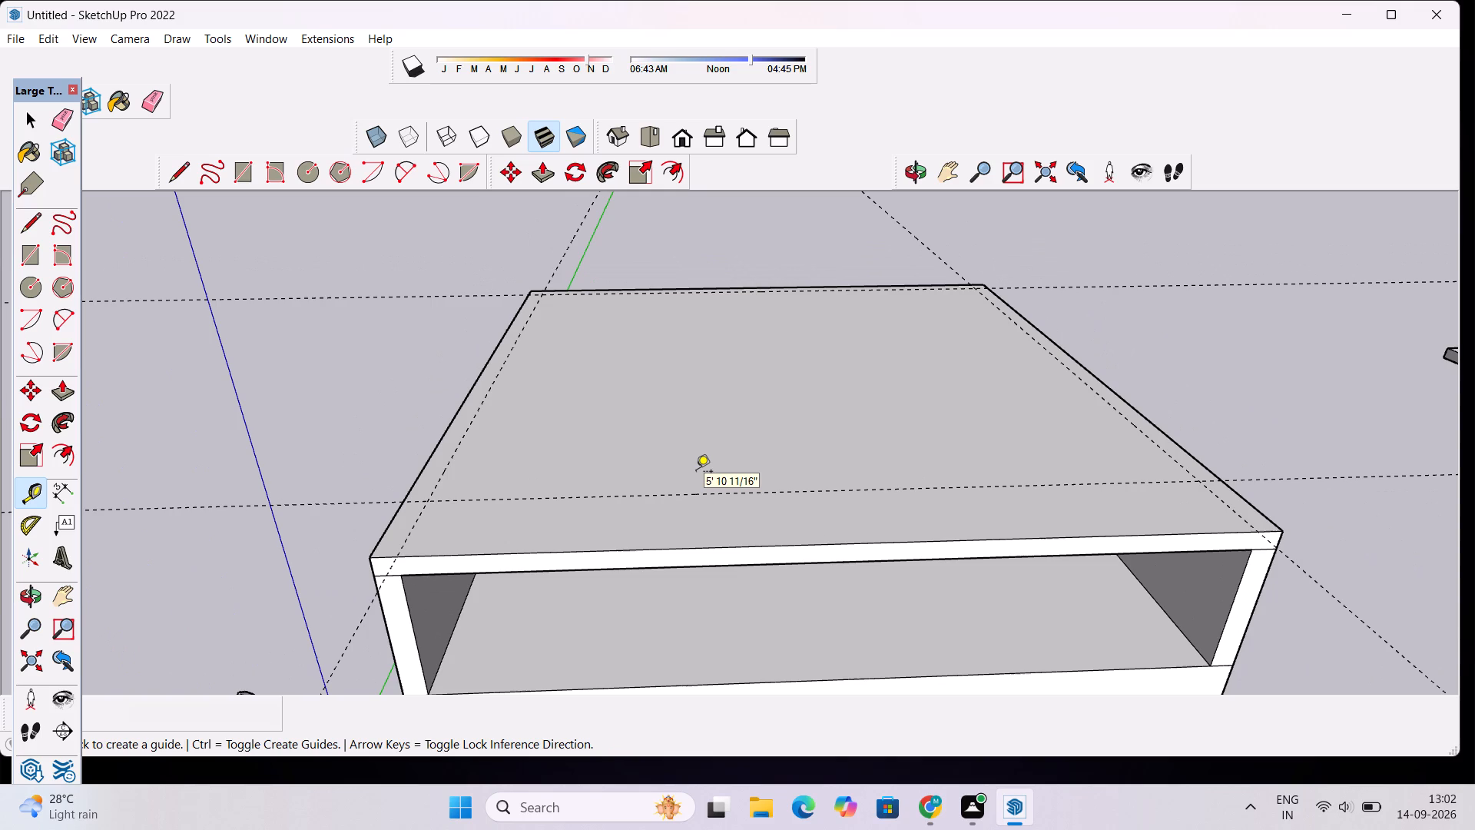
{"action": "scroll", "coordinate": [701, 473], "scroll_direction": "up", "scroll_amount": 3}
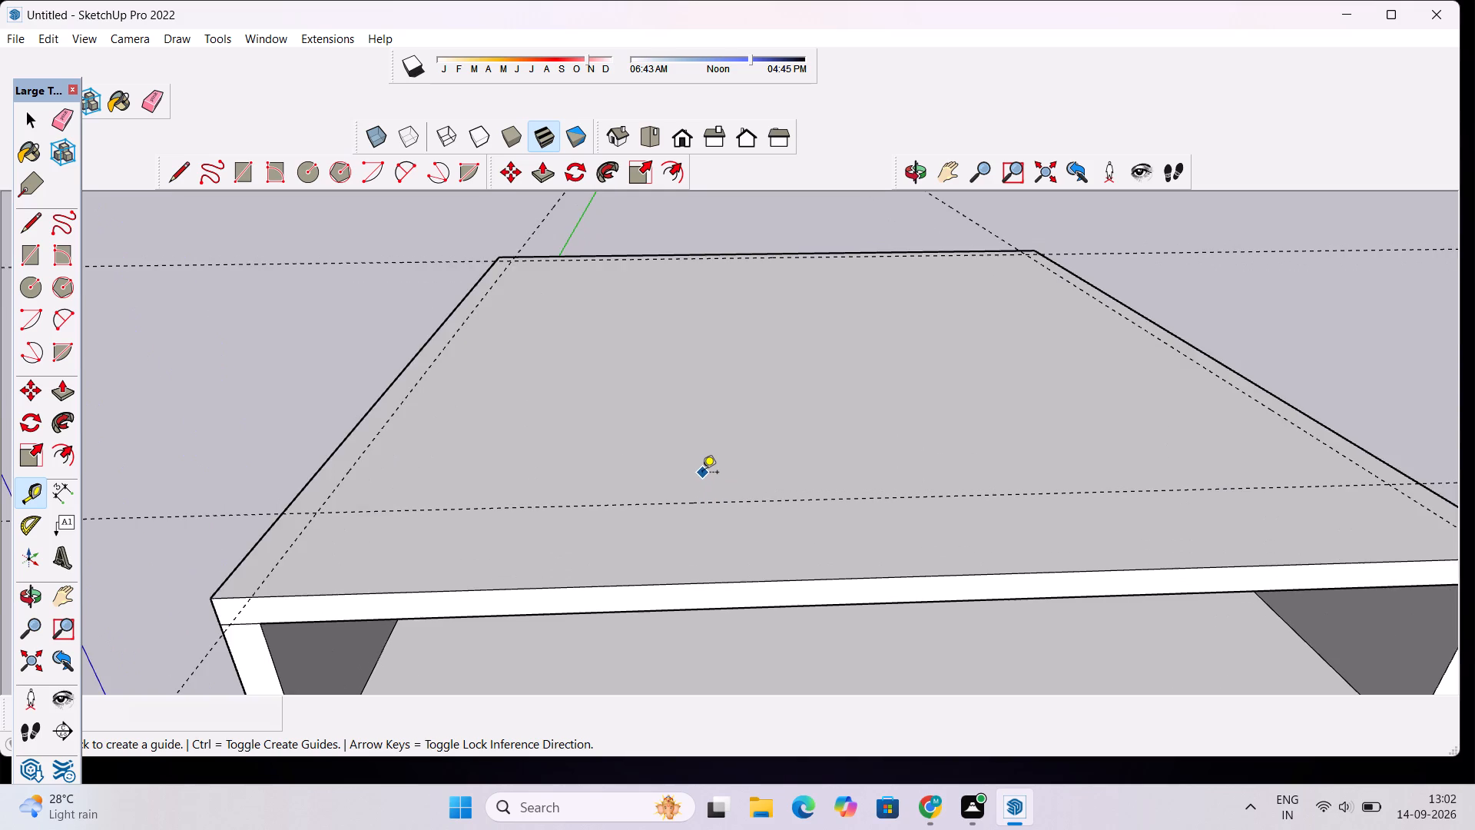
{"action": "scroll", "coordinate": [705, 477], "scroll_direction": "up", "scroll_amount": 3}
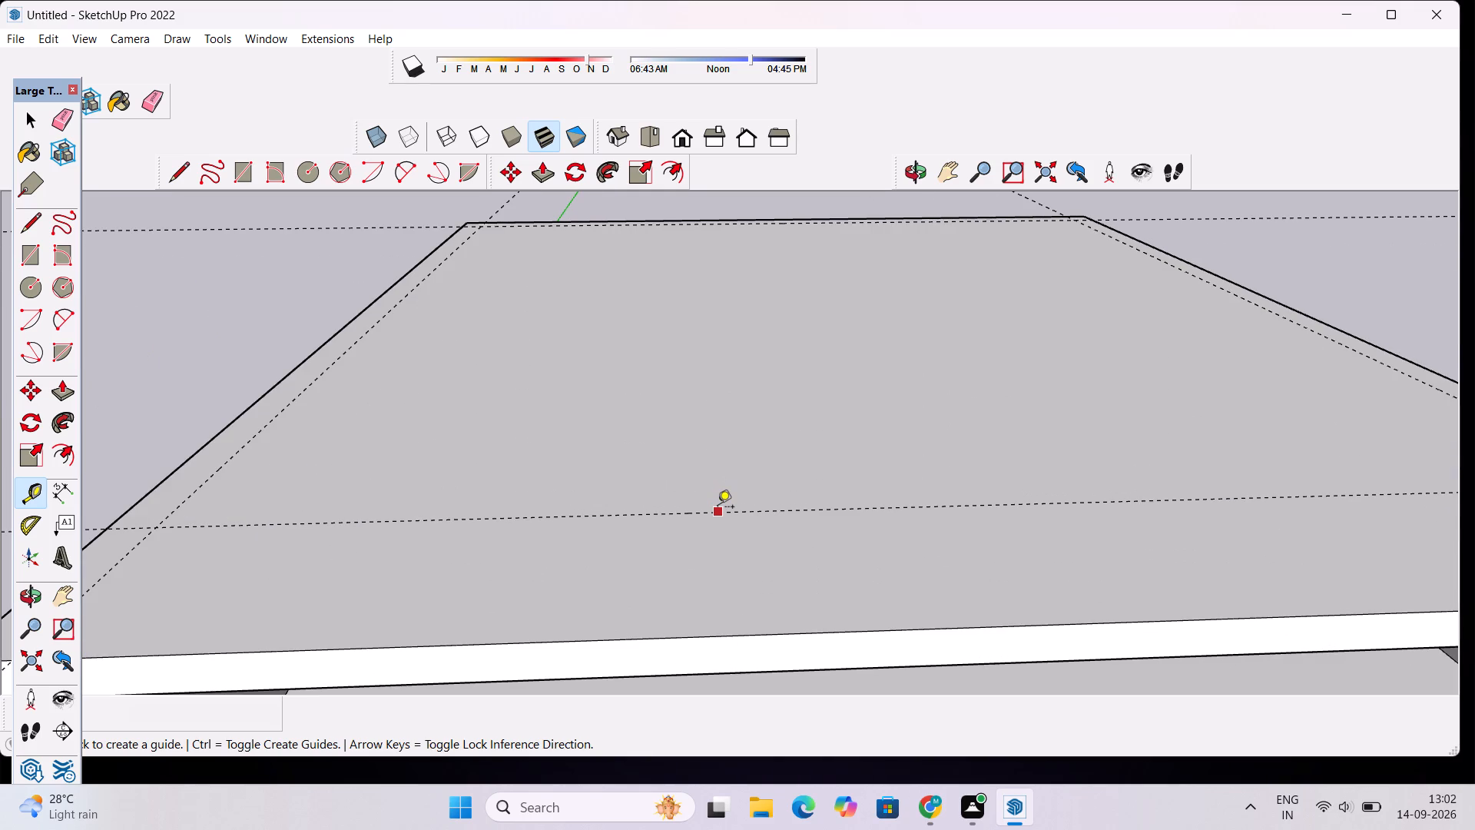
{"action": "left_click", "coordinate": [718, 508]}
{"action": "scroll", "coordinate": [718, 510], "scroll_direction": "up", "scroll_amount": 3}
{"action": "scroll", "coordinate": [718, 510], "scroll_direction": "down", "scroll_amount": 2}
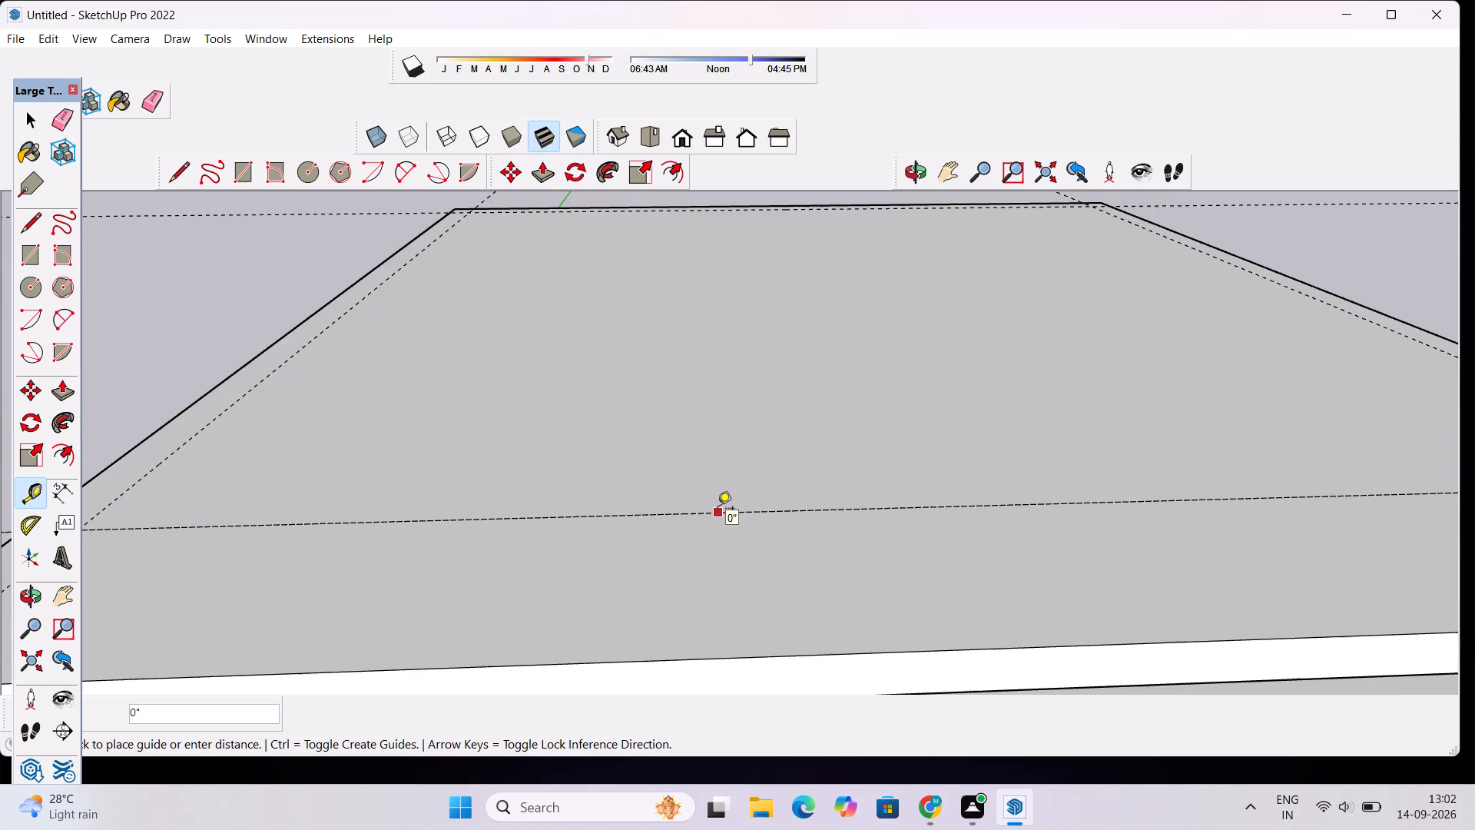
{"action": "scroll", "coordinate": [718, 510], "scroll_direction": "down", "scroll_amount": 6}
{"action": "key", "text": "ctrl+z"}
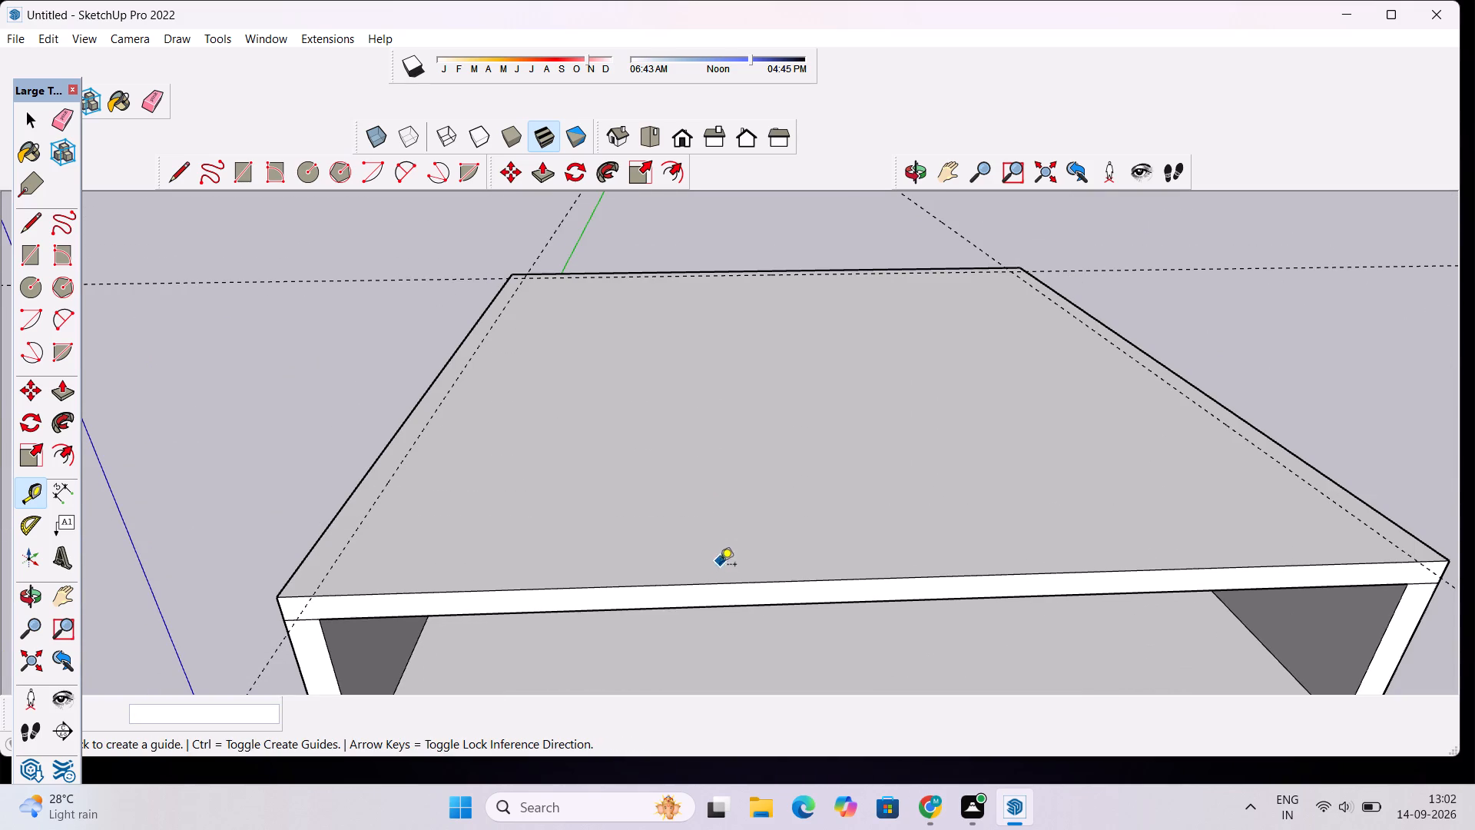
Place a guide 5' in from the front edge of the roof slab's top face and another 1' behind it.
{"action": "left_click", "coordinate": [719, 584]}
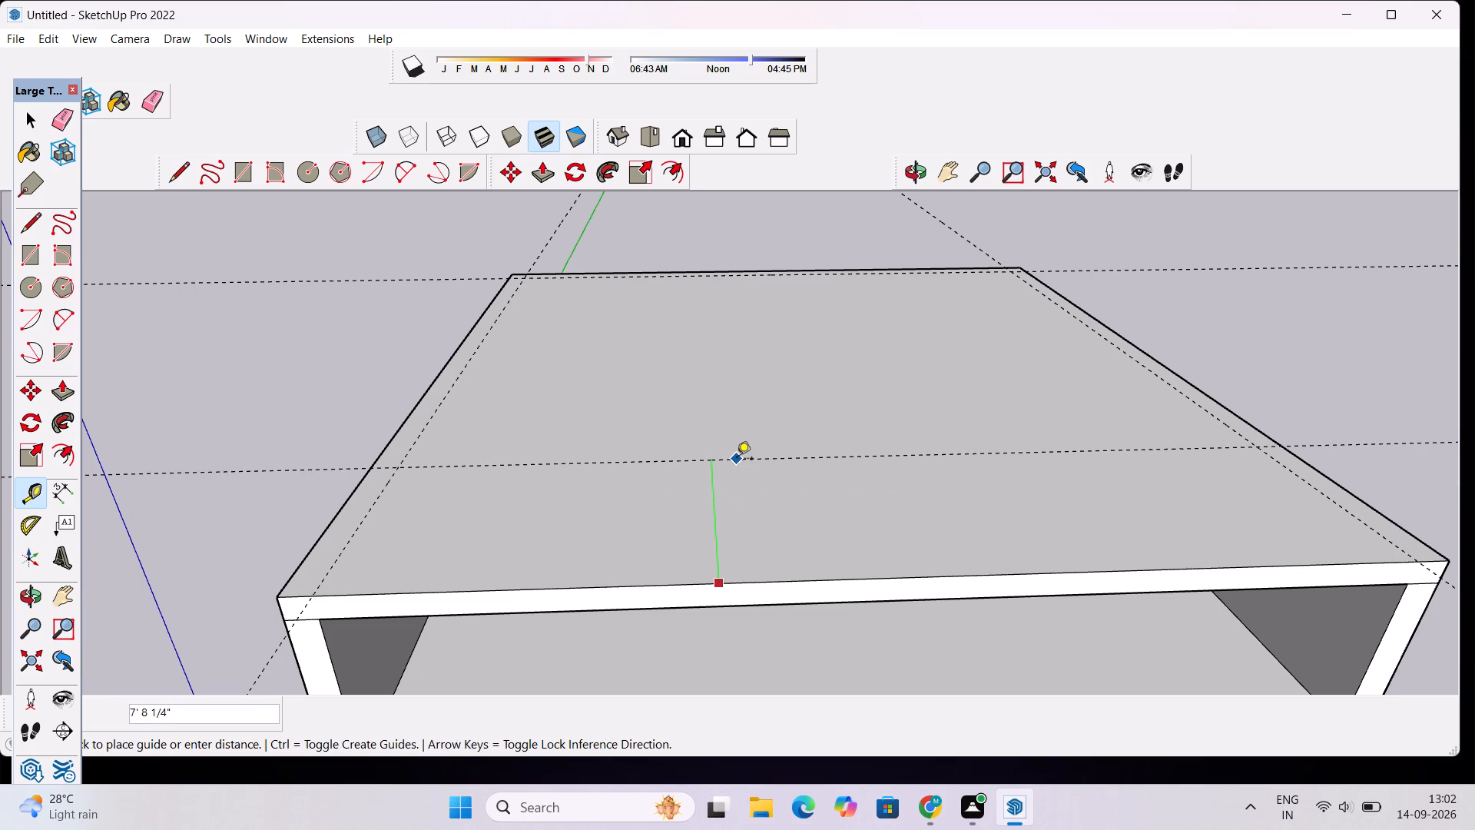
{"action": "type", "text": "5'"}
{"action": "key", "text": "Return"}
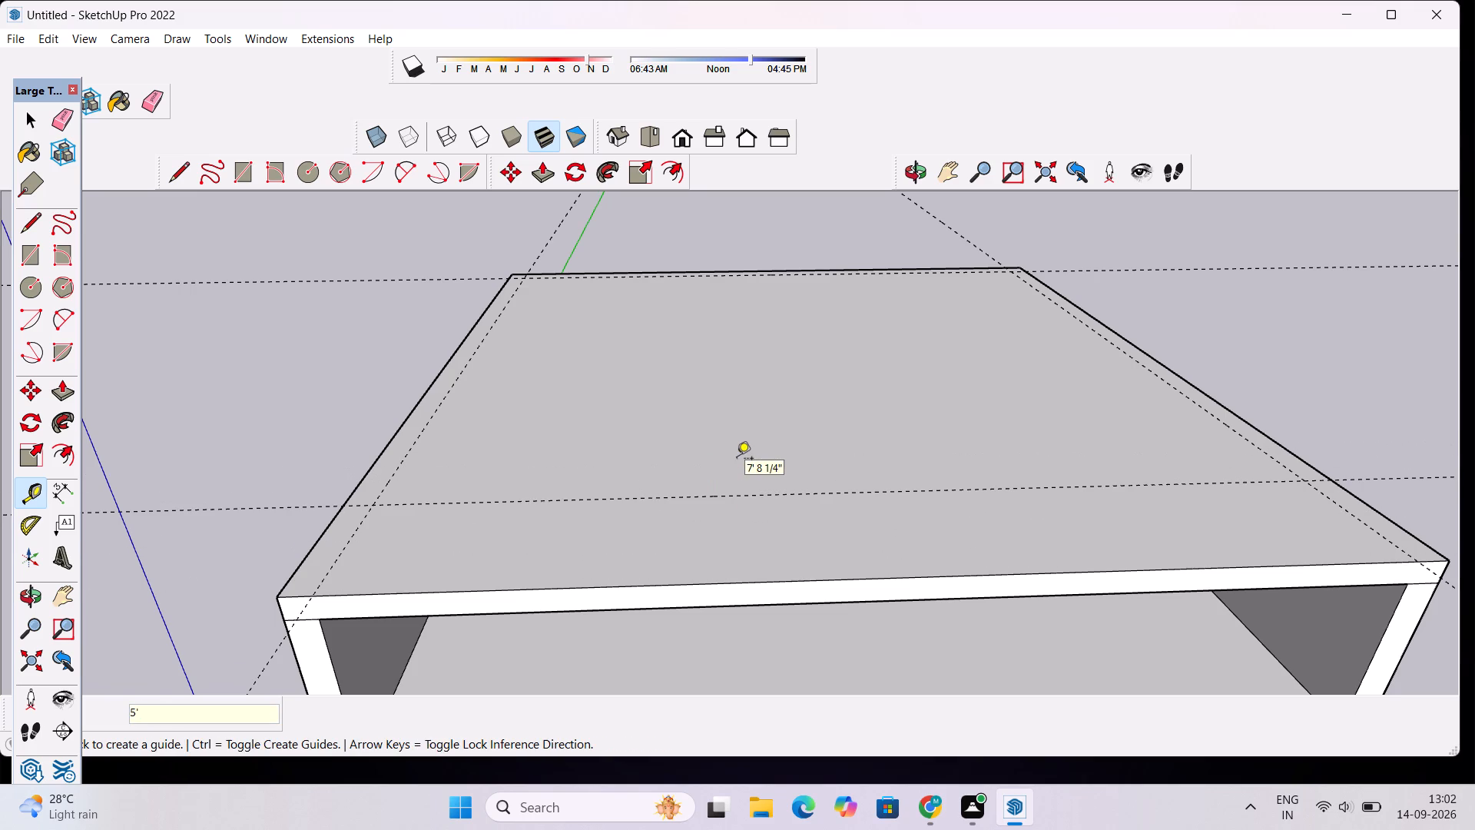
{"action": "left_click", "coordinate": [742, 498]}
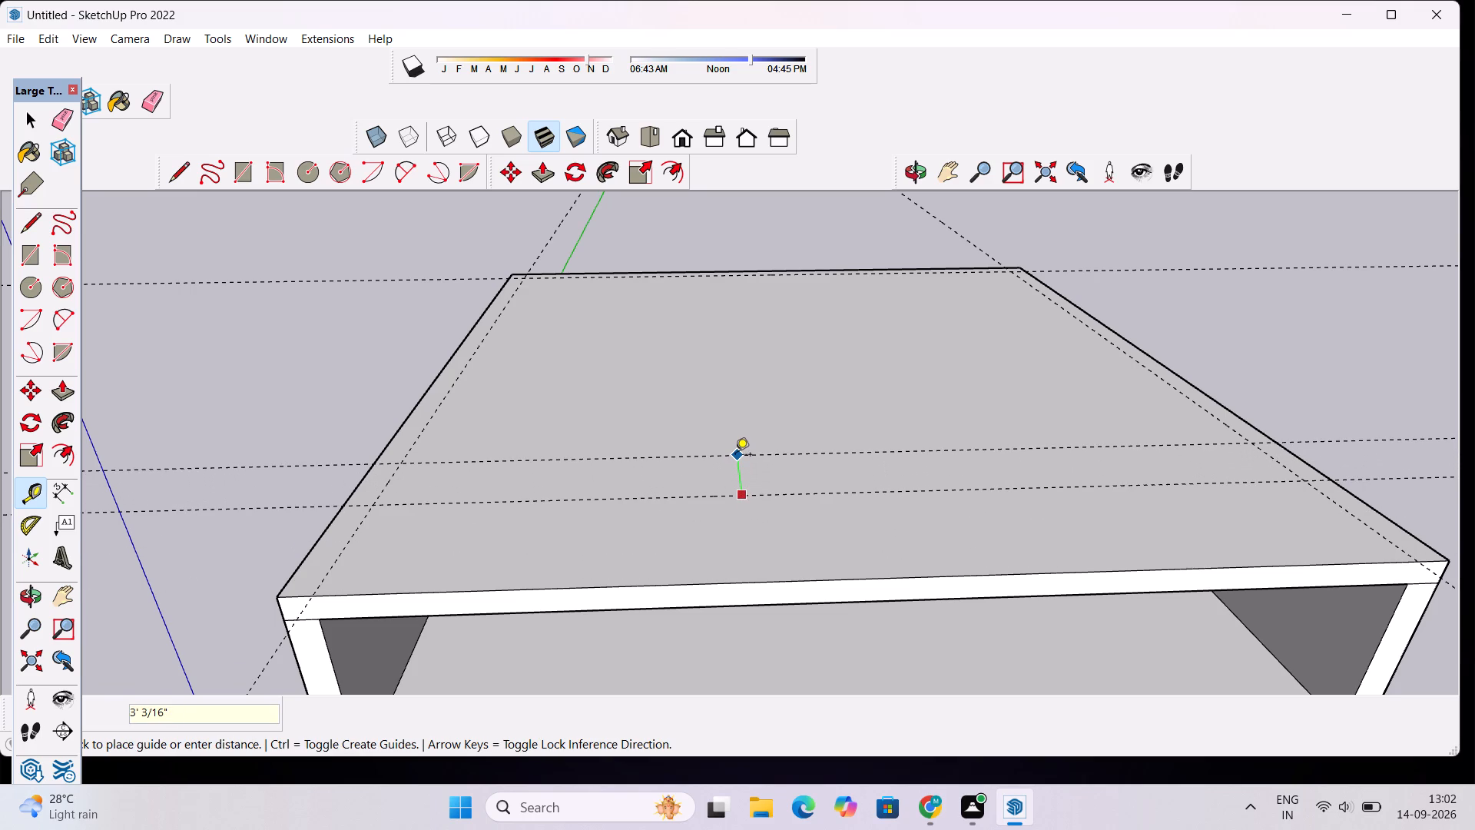
{"action": "type", "text": "1'"}
{"action": "key", "text": "Return"}
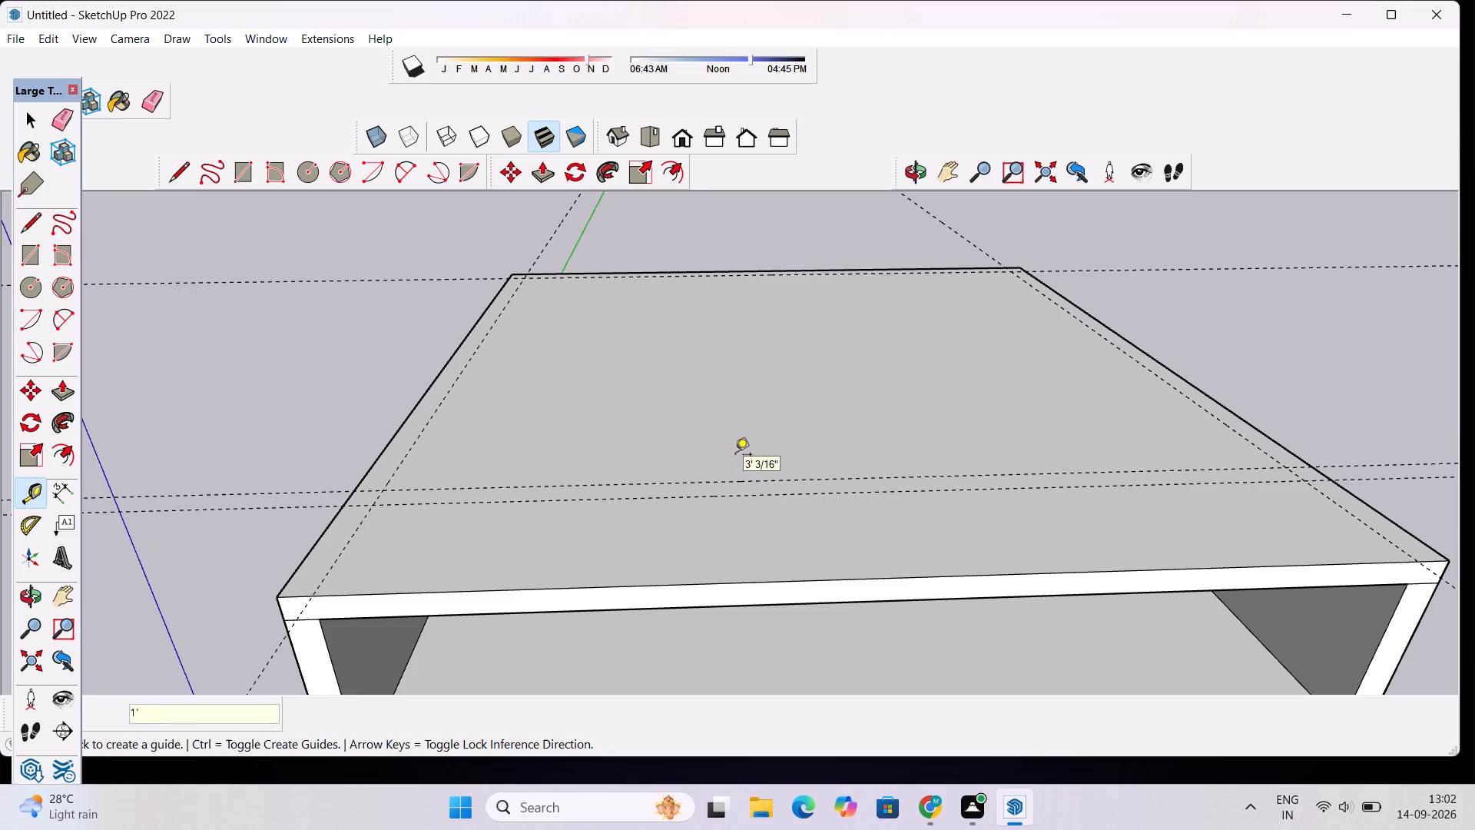
Draw a 35' line across the roof slab's top face along the guide 5' behind the front edge.
{"action": "scroll", "coordinate": [735, 456], "scroll_direction": "down", "scroll_amount": 6}
{"action": "scroll", "coordinate": [624, 240], "scroll_direction": "up", "scroll_amount": 3}
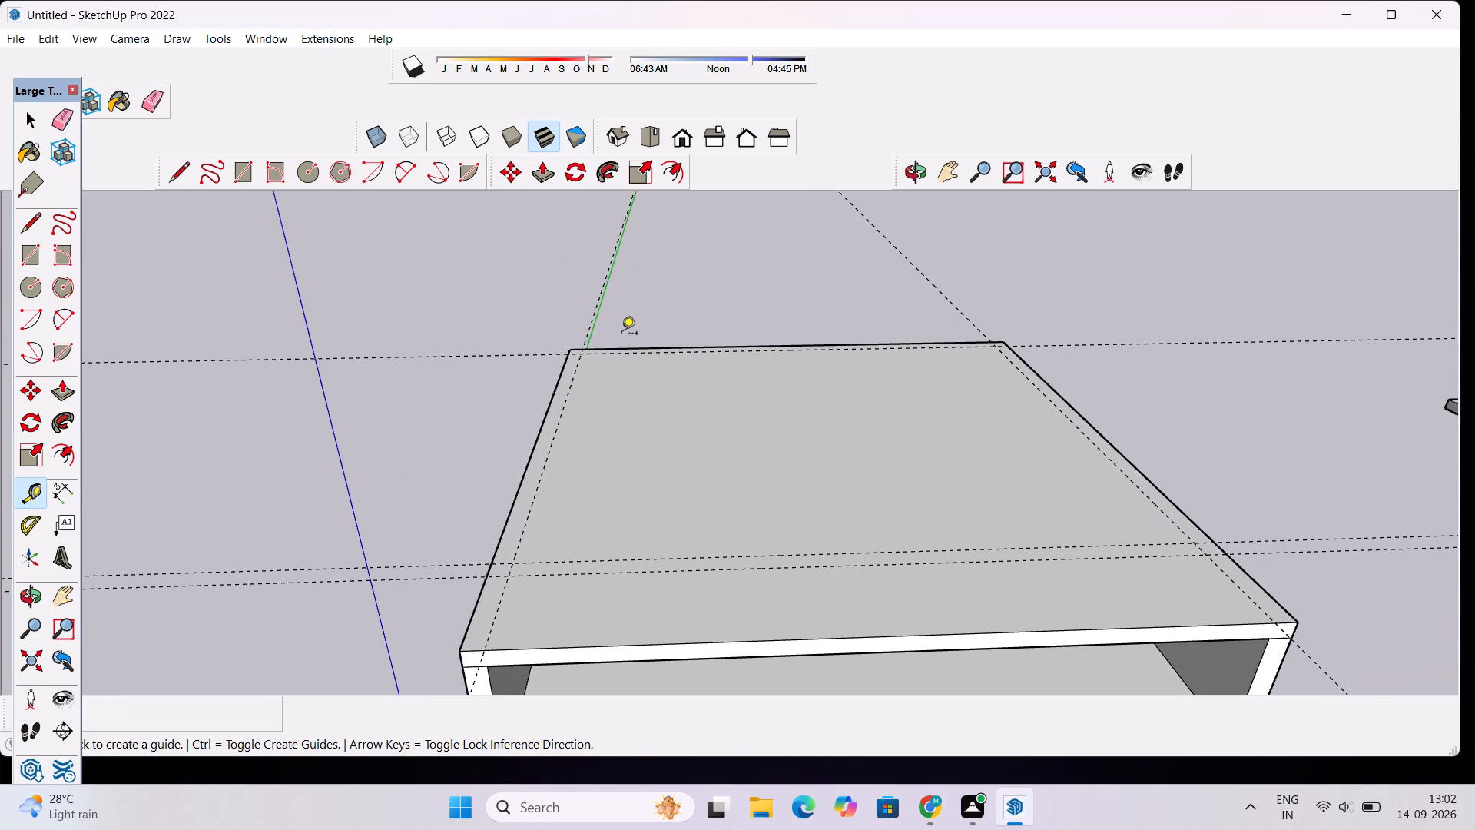
{"action": "scroll", "coordinate": [621, 334], "scroll_direction": "down", "scroll_amount": 4}
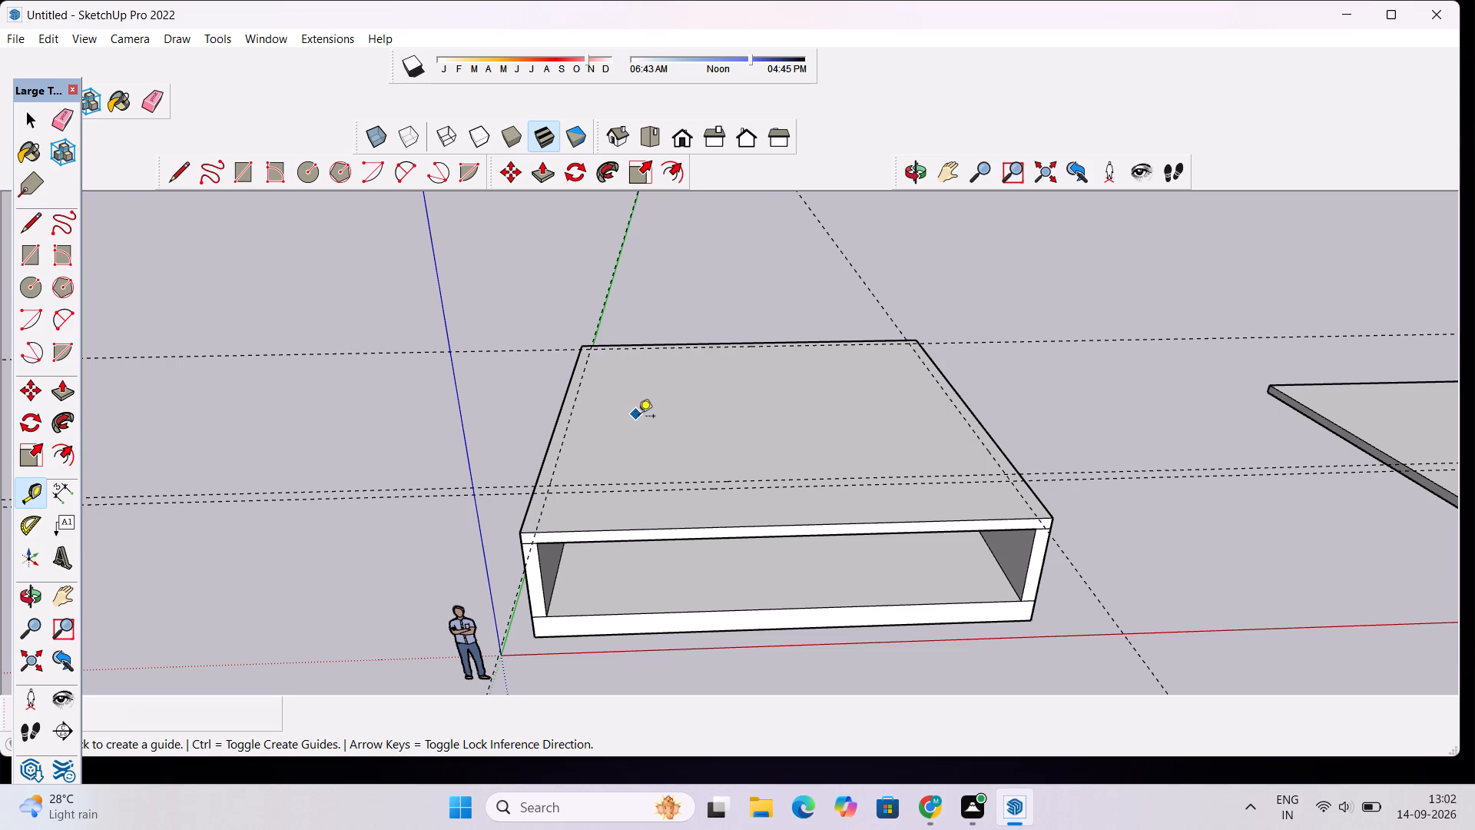
{"action": "scroll", "coordinate": [647, 444], "scroll_direction": "up", "scroll_amount": 1}
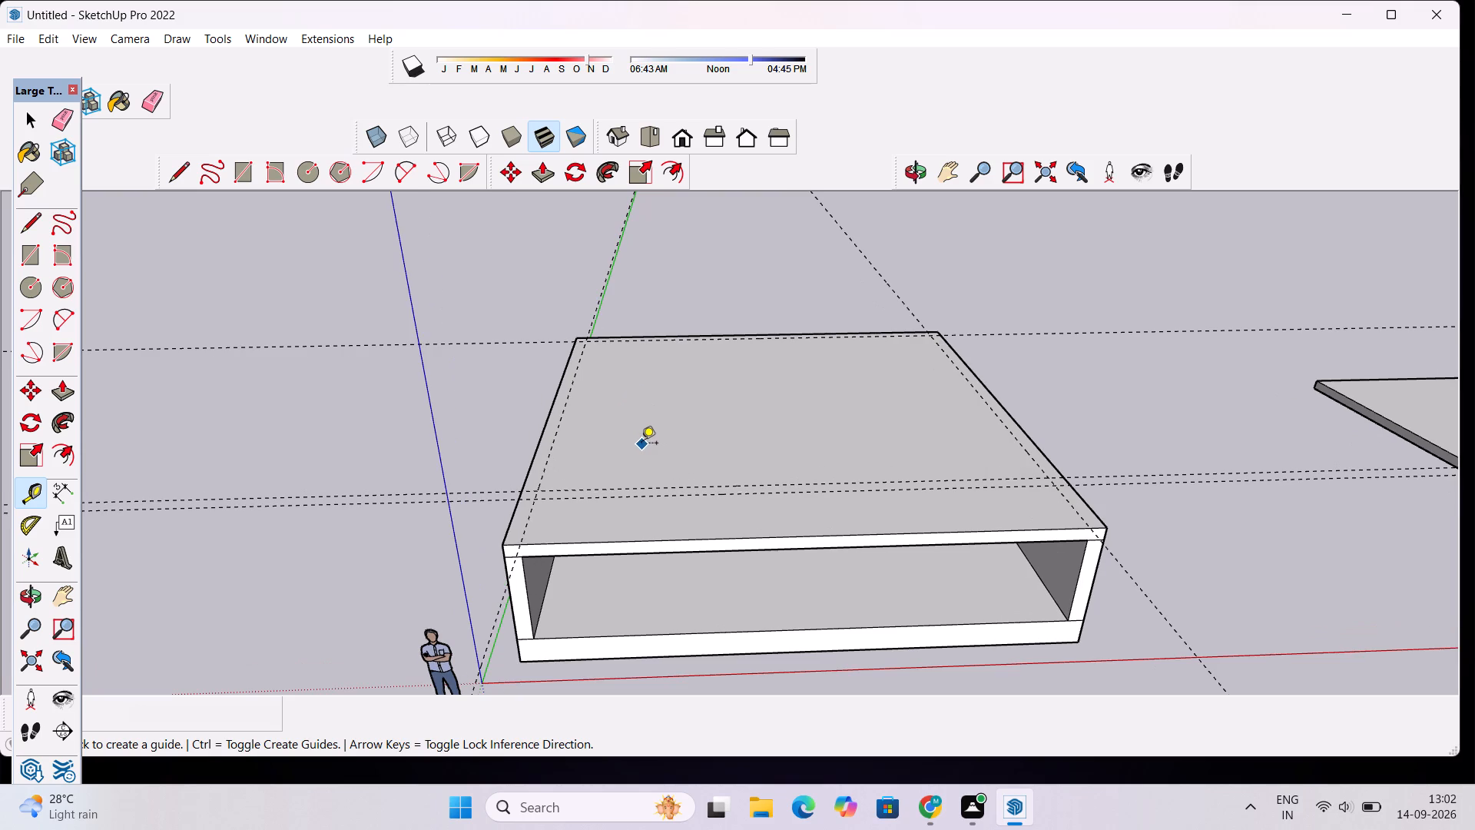
{"action": "key", "text": "l"}
{"action": "scroll", "coordinate": [553, 518], "scroll_direction": "up", "scroll_amount": 3}
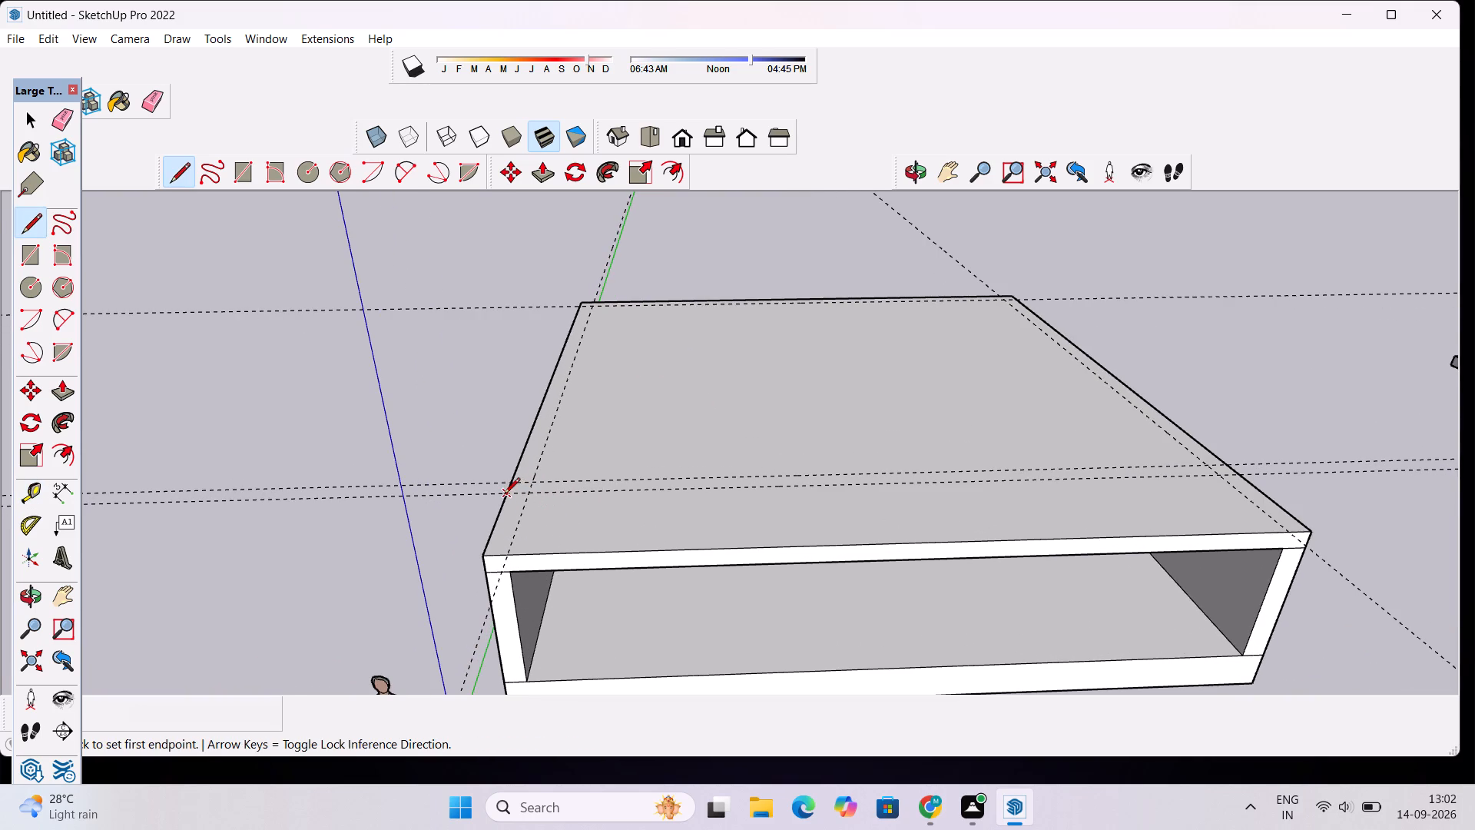
{"action": "left_click", "coordinate": [504, 495]}
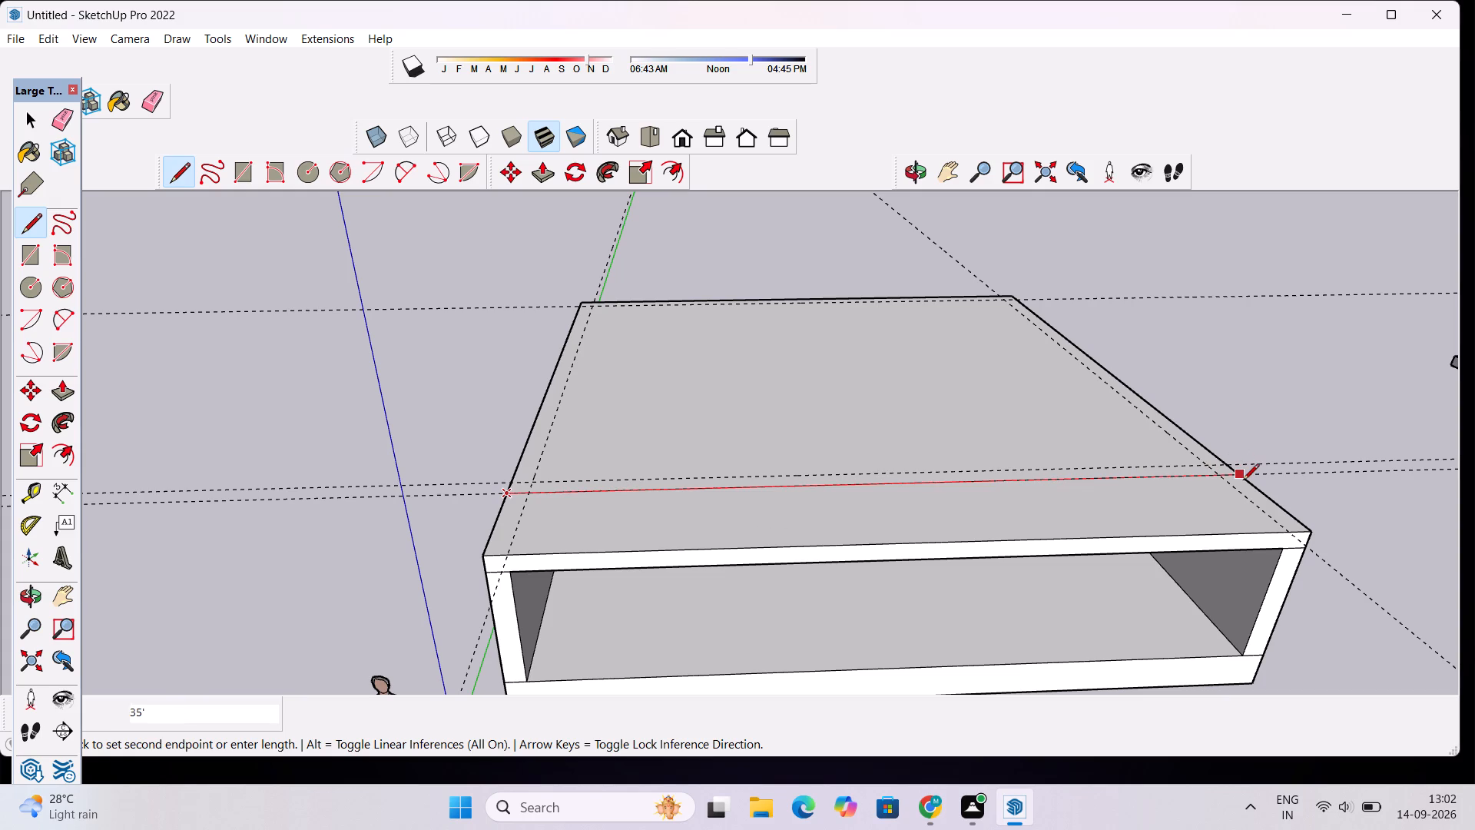
{"action": "left_click", "coordinate": [1243, 478]}
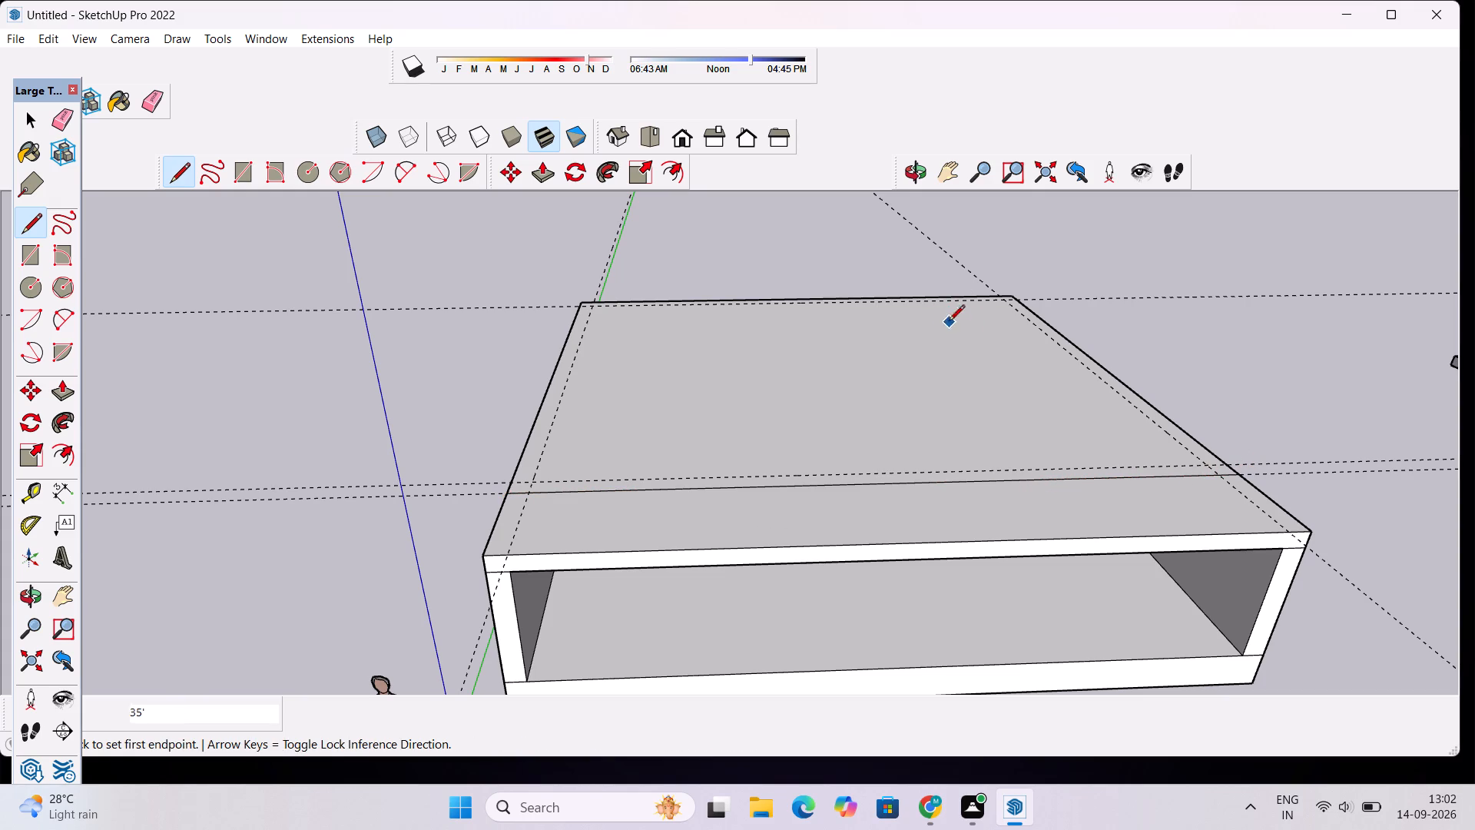
Draw the inner wall outline's 28' left side line and 33' front line along the guides on the roof slab's top face.
{"action": "scroll", "coordinate": [927, 314], "scroll_direction": "down", "scroll_amount": 4}
{"action": "scroll", "coordinate": [880, 375], "scroll_direction": "up", "scroll_amount": 7}
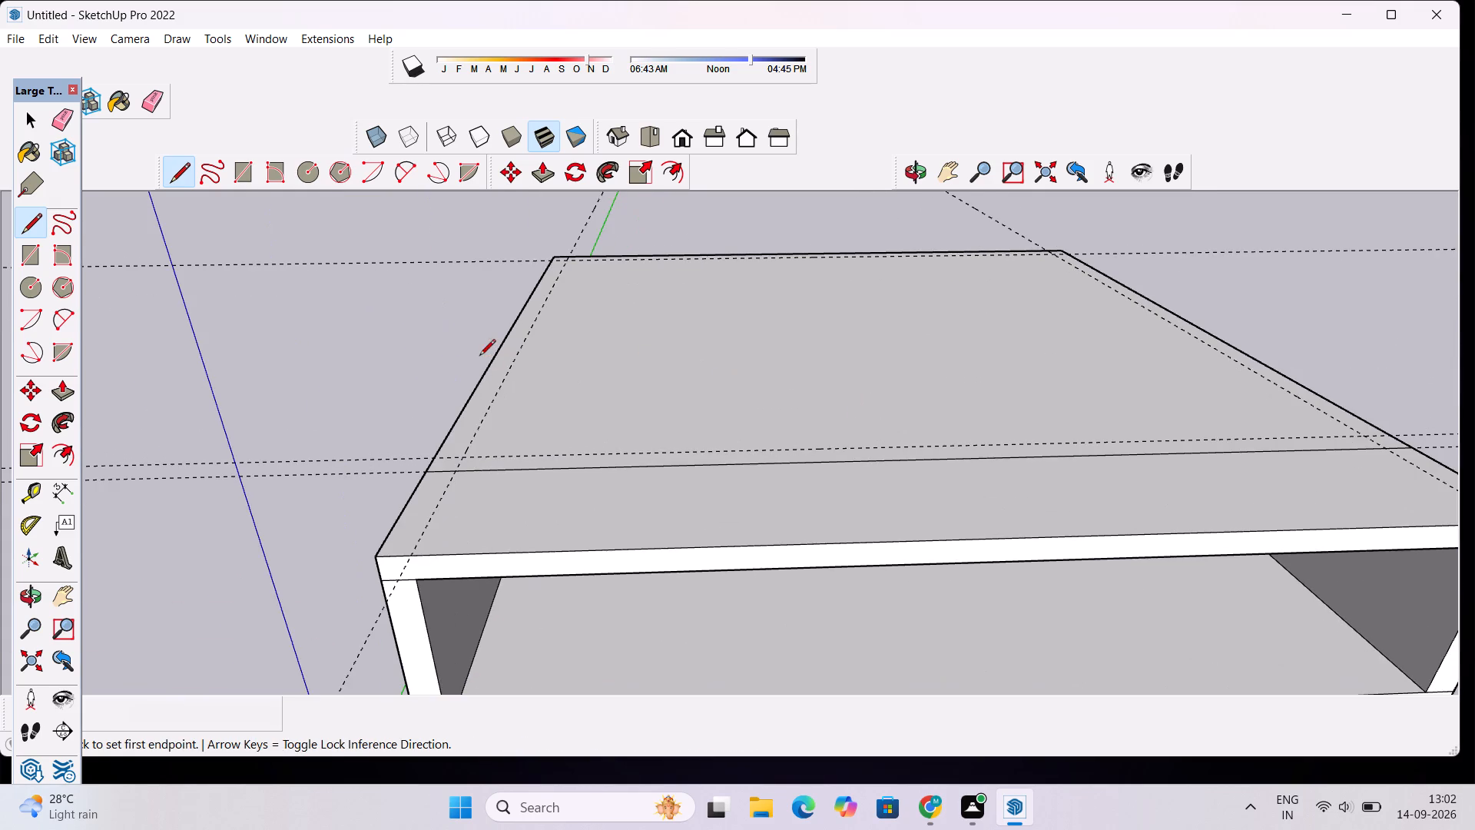
{"action": "scroll", "coordinate": [479, 357], "scroll_direction": "up", "scroll_amount": 1}
{"action": "scroll", "coordinate": [572, 258], "scroll_direction": "up", "scroll_amount": 4}
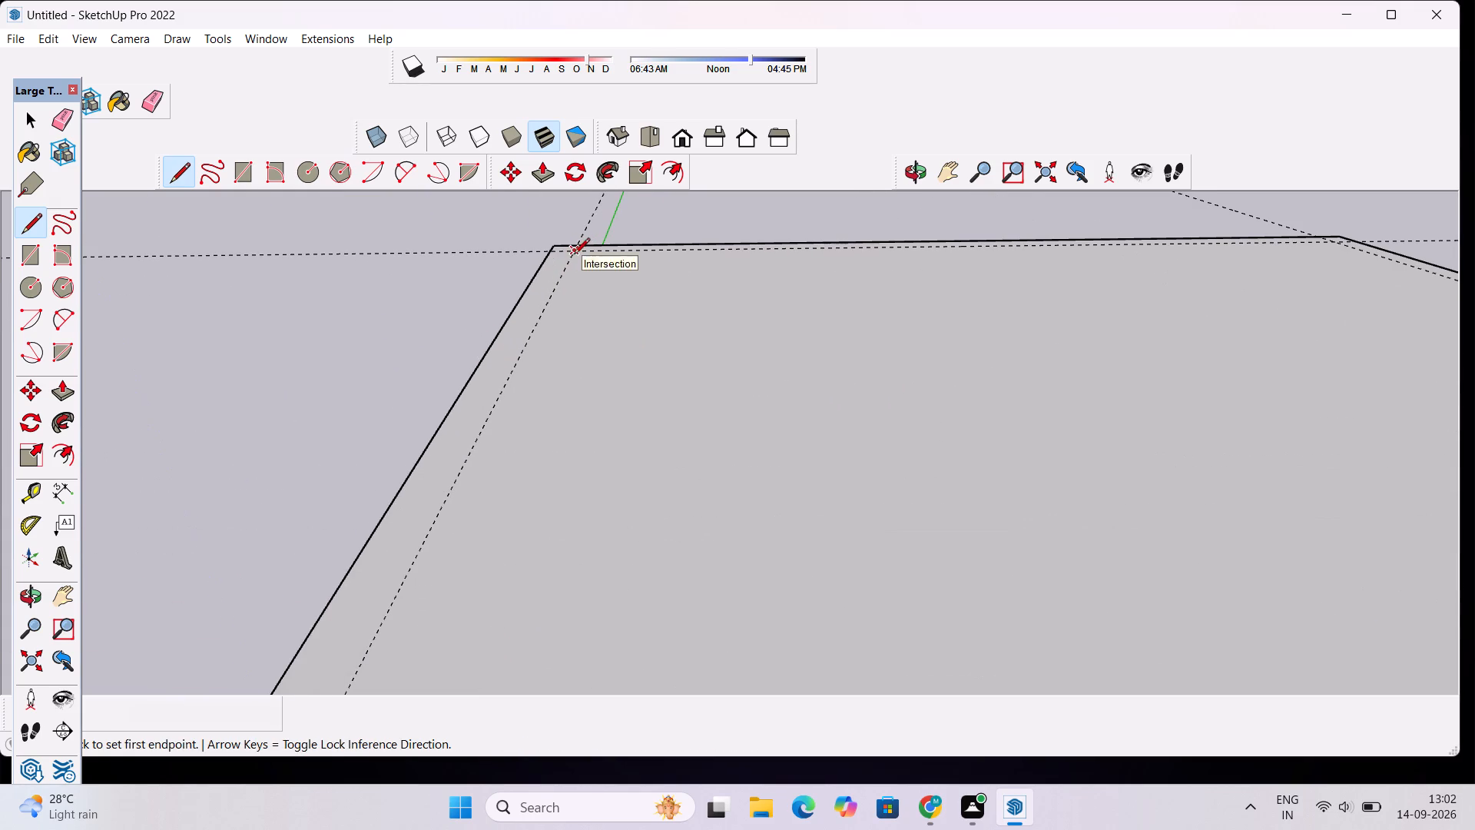
{"action": "left_click", "coordinate": [575, 251]}
{"action": "scroll", "coordinate": [556, 306], "scroll_direction": "down", "scroll_amount": 12}
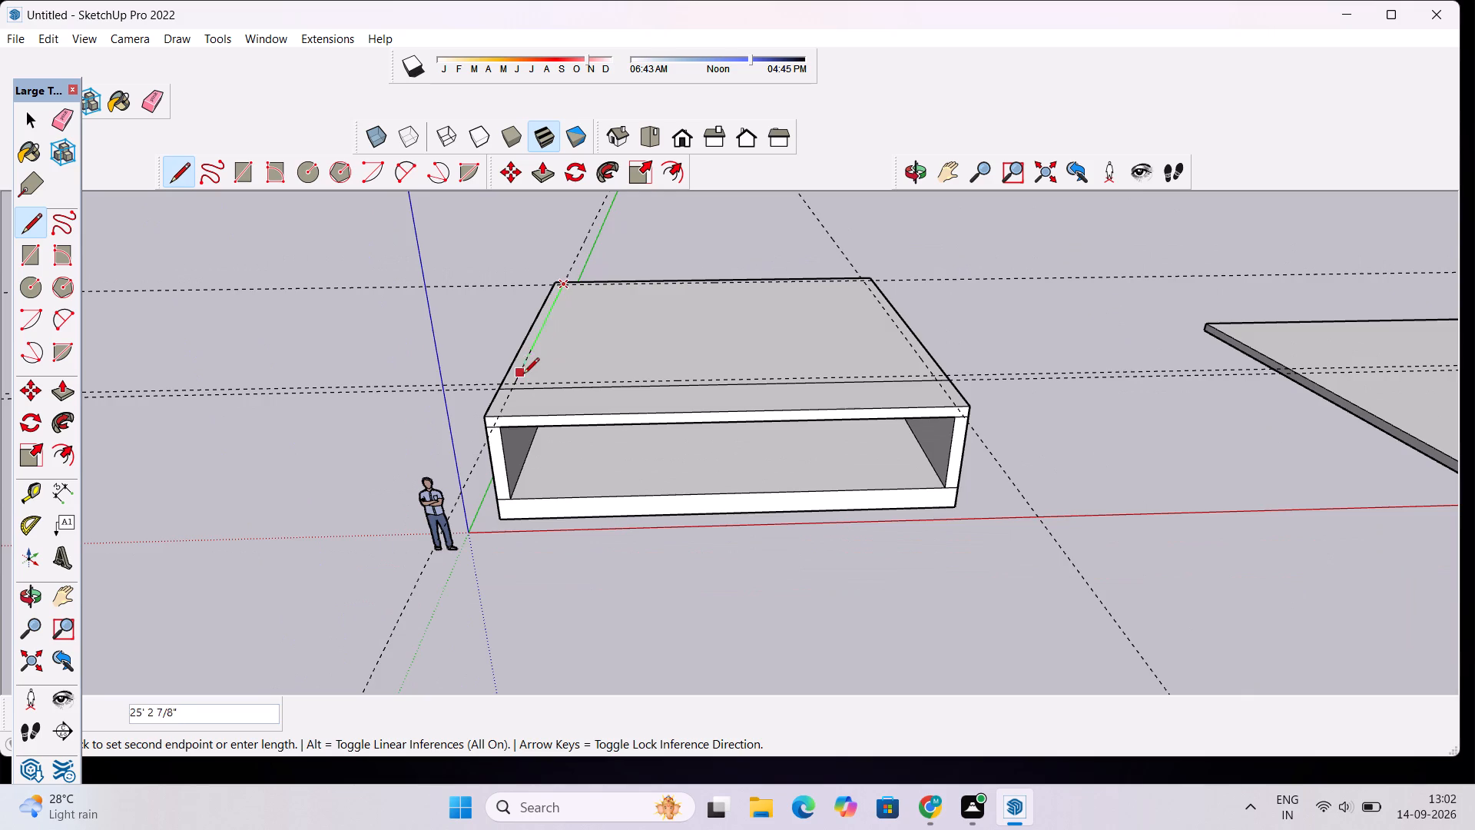
{"action": "scroll", "coordinate": [523, 375], "scroll_direction": "up", "scroll_amount": 4}
{"action": "left_click", "coordinate": [512, 391]}
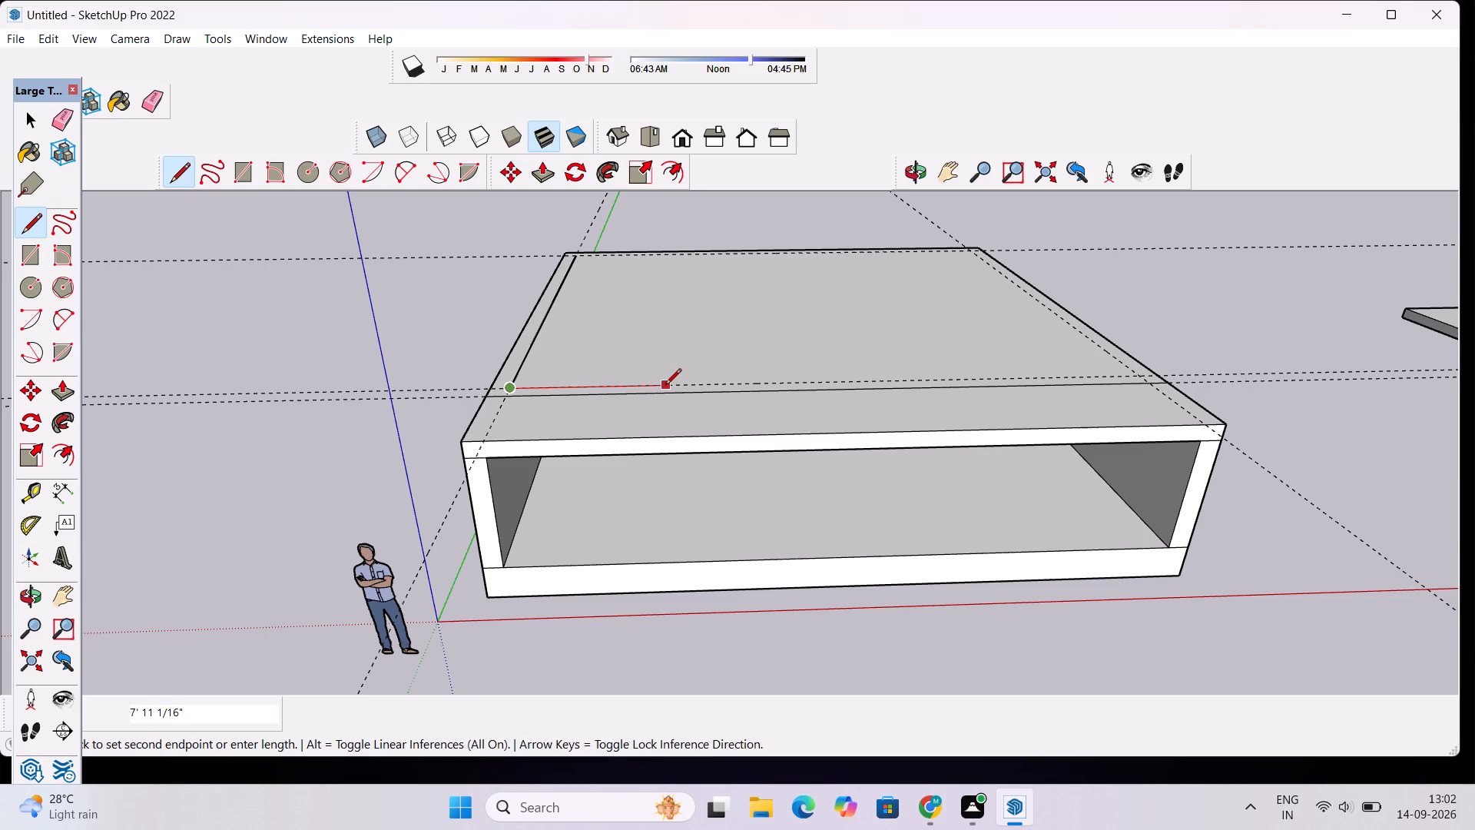
{"action": "scroll", "coordinate": [666, 385], "scroll_direction": "up", "scroll_amount": 5}
{"action": "scroll", "coordinate": [803, 387], "scroll_direction": "down", "scroll_amount": 7}
{"action": "scroll", "coordinate": [1196, 360], "scroll_direction": "up", "scroll_amount": 7}
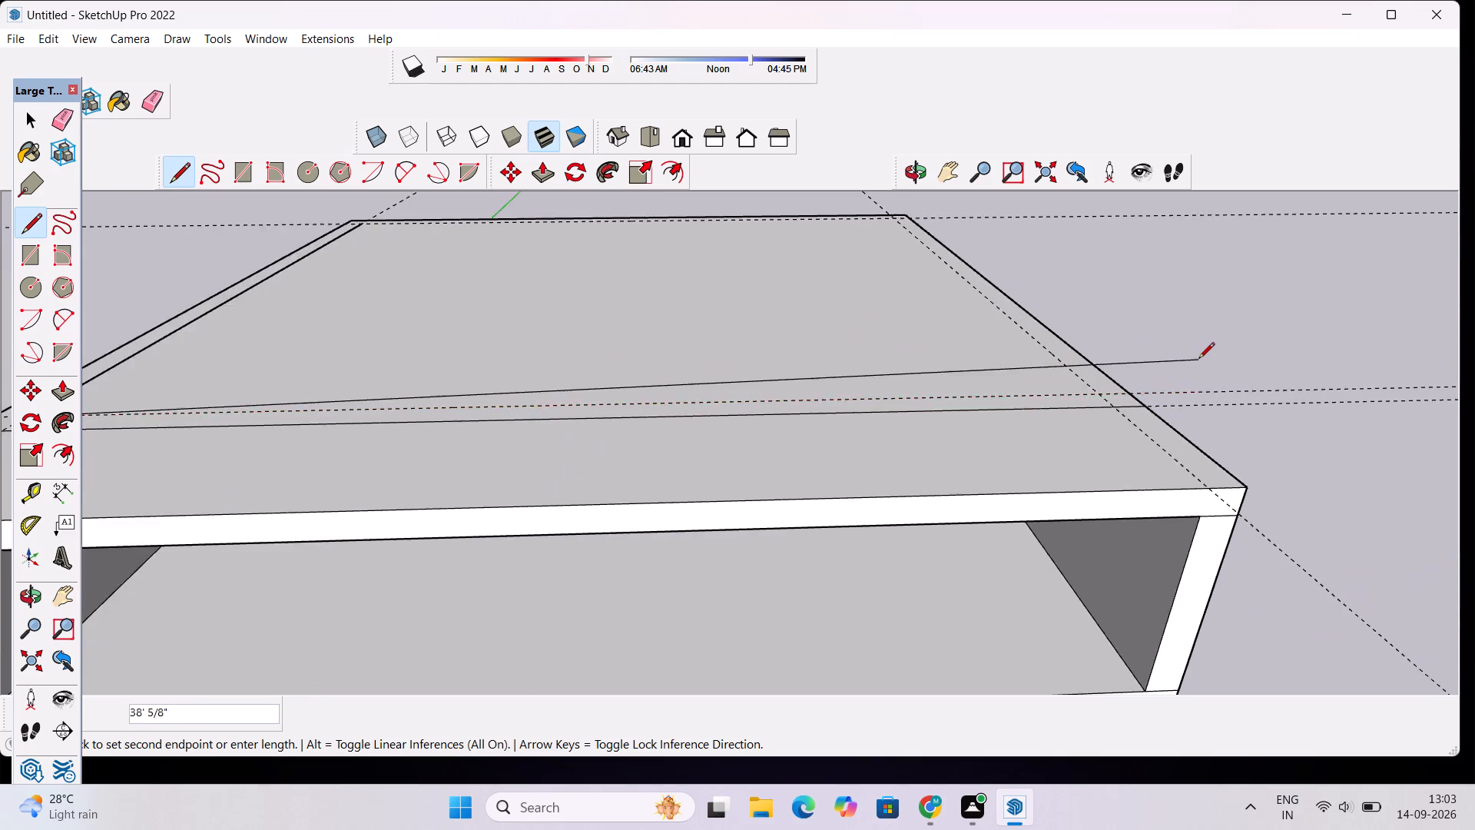
{"action": "scroll", "coordinate": [1198, 360], "scroll_direction": "up", "scroll_amount": 2}
{"action": "left_click", "coordinate": [955, 442]}
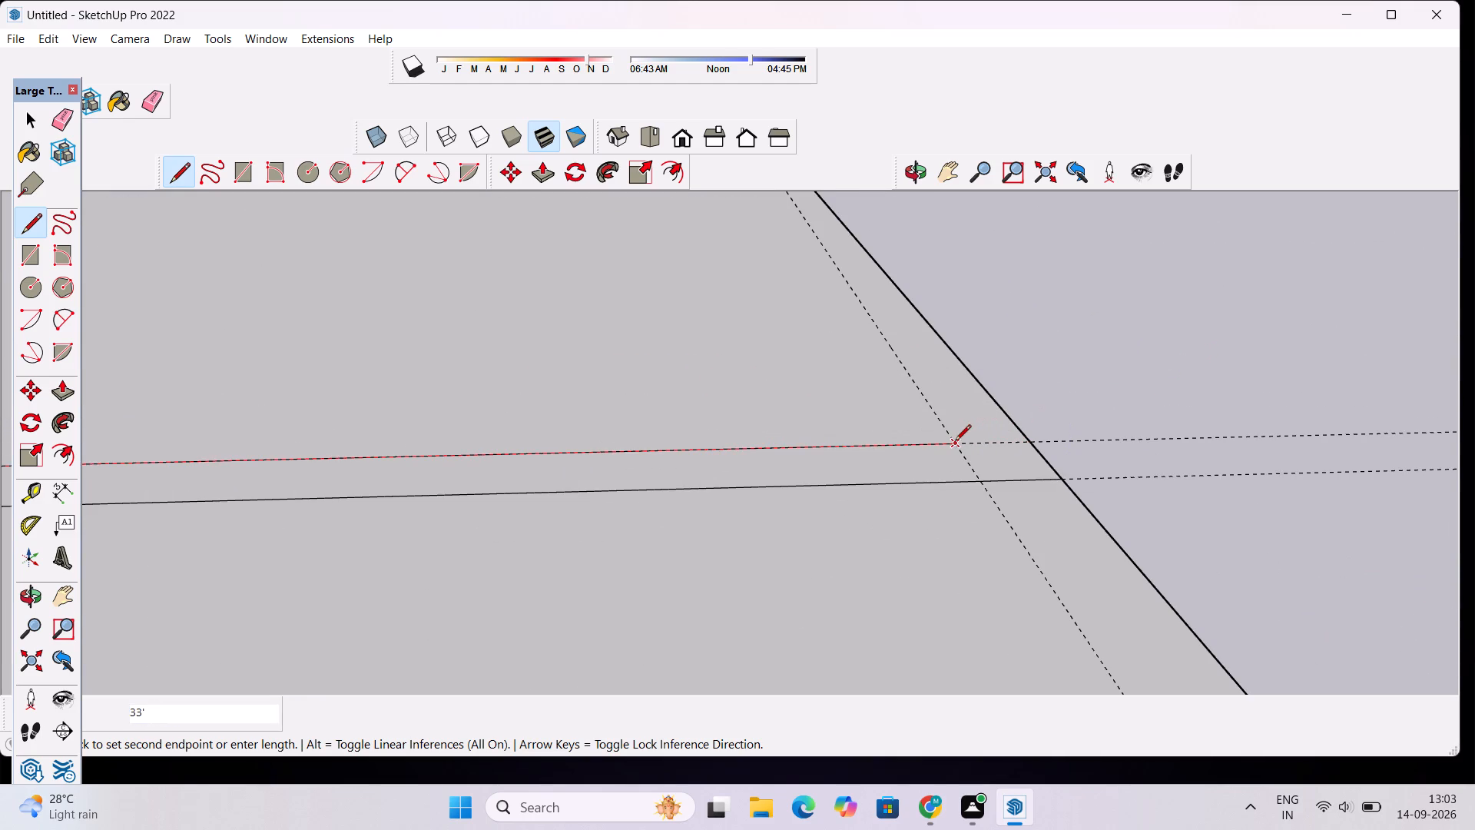
Close the inner wall outline with a 28' line along the right side guide and a 33' line along the rear guide.
{"action": "scroll", "coordinate": [931, 424], "scroll_direction": "down", "scroll_amount": 11}
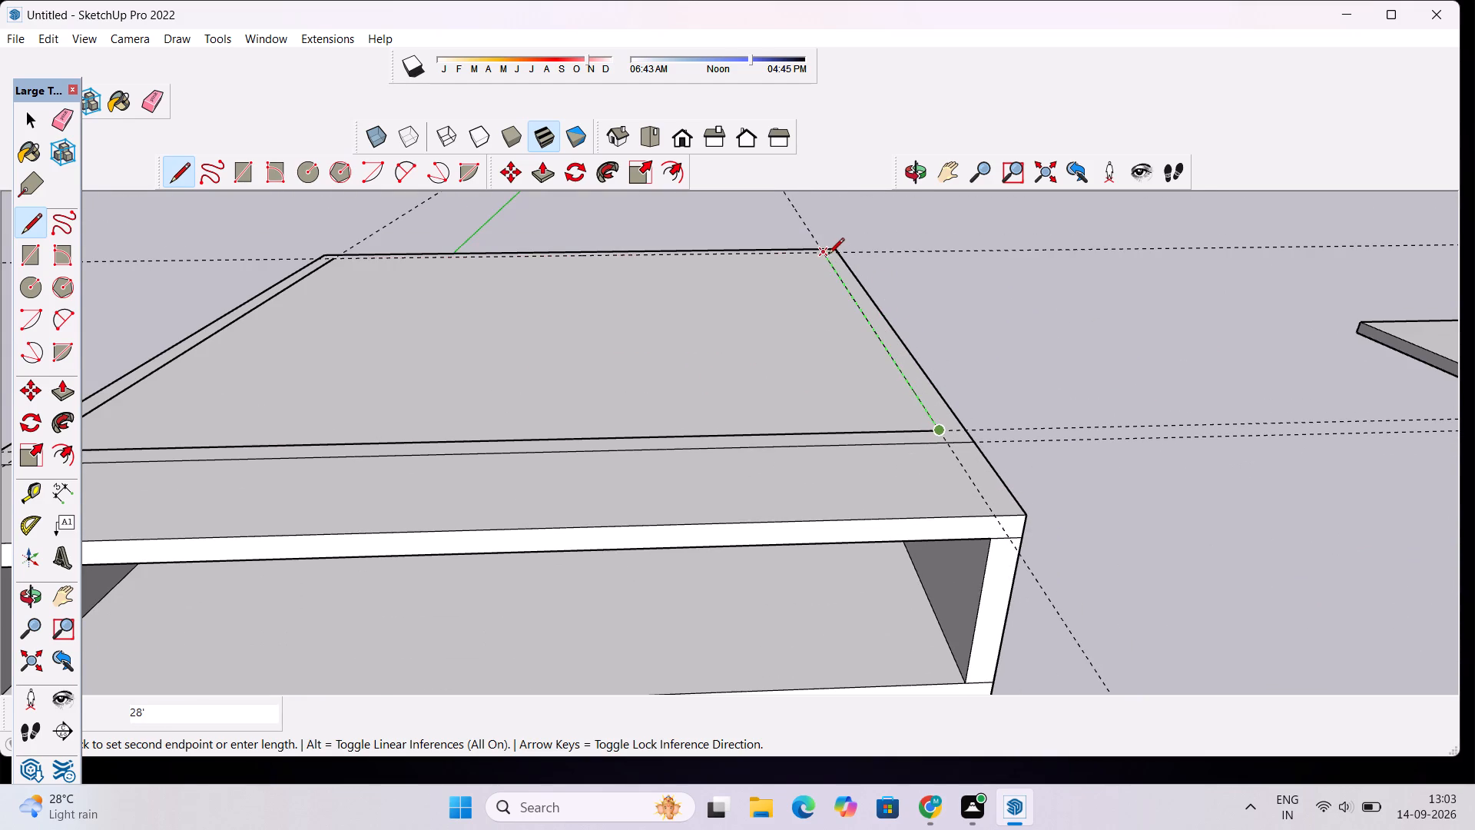
{"action": "scroll", "coordinate": [828, 255], "scroll_direction": "up", "scroll_amount": 8}
{"action": "left_click", "coordinate": [822, 249]}
{"action": "scroll", "coordinate": [822, 249], "scroll_direction": "down", "scroll_amount": 5}
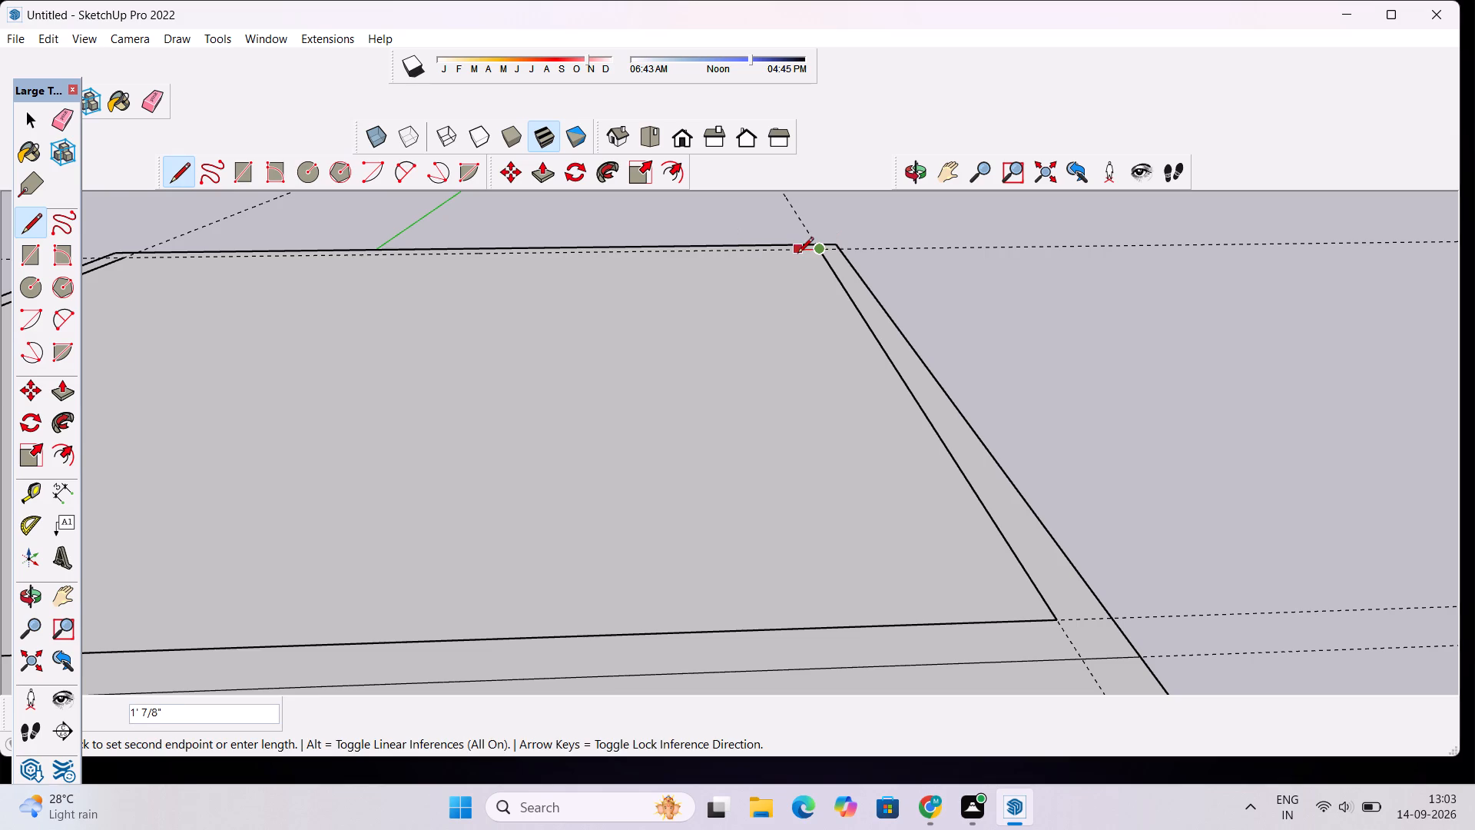
{"action": "scroll", "coordinate": [804, 259], "scroll_direction": "down", "scroll_amount": 6}
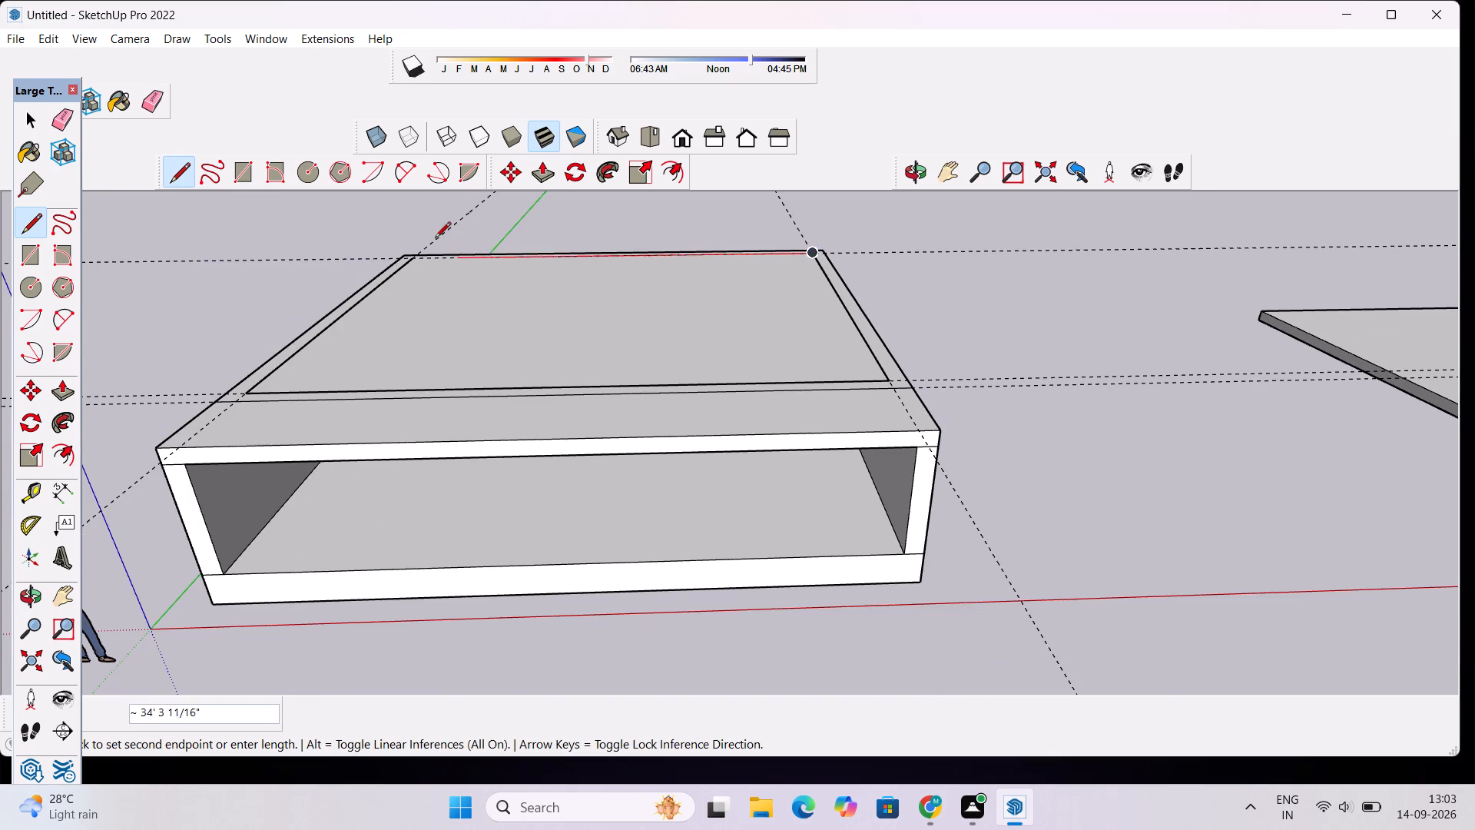
{"action": "scroll", "coordinate": [423, 241], "scroll_direction": "up", "scroll_amount": 11}
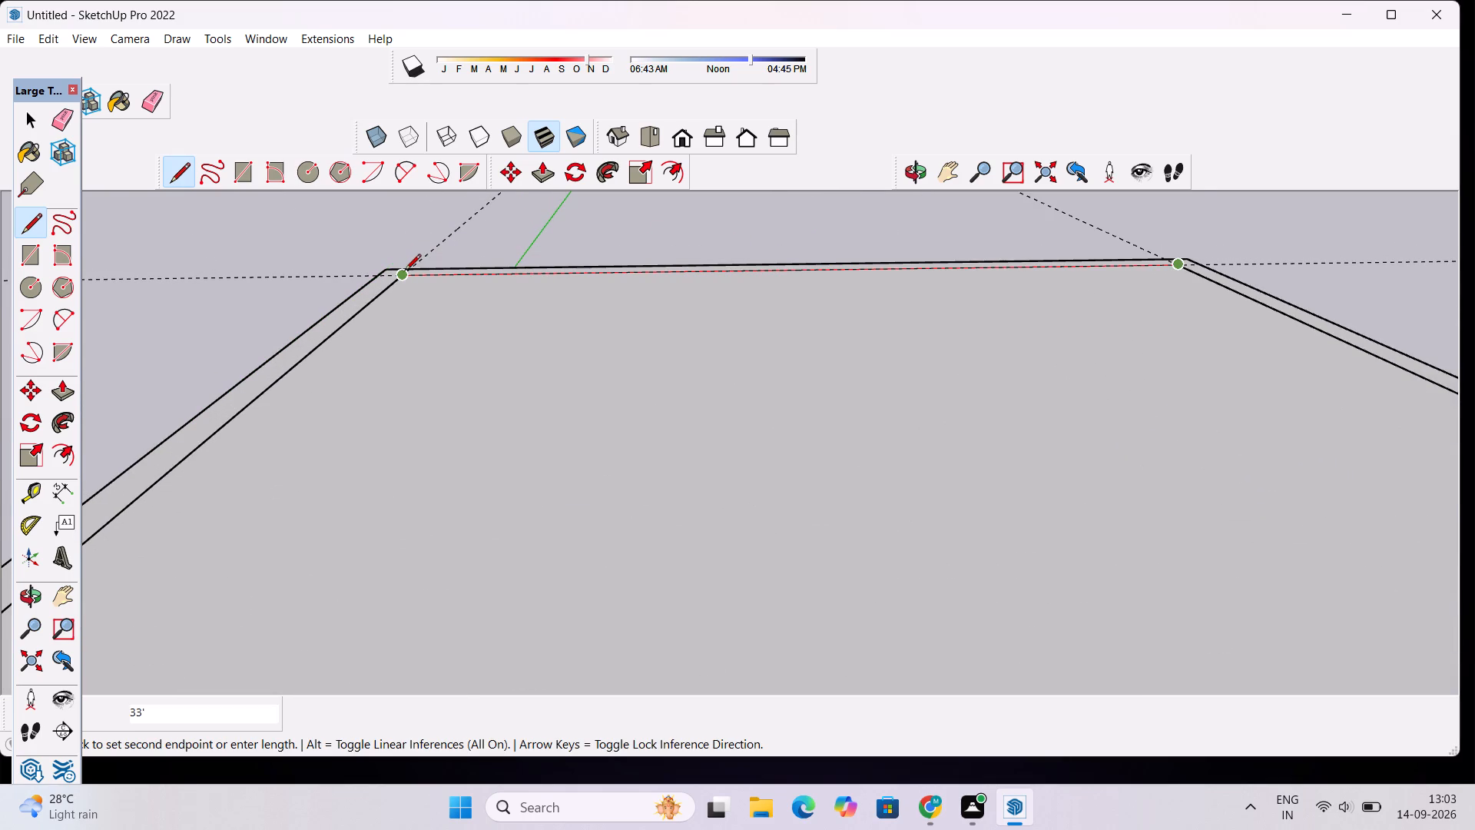
{"action": "scroll", "coordinate": [402, 274], "scroll_direction": "up", "scroll_amount": 16}
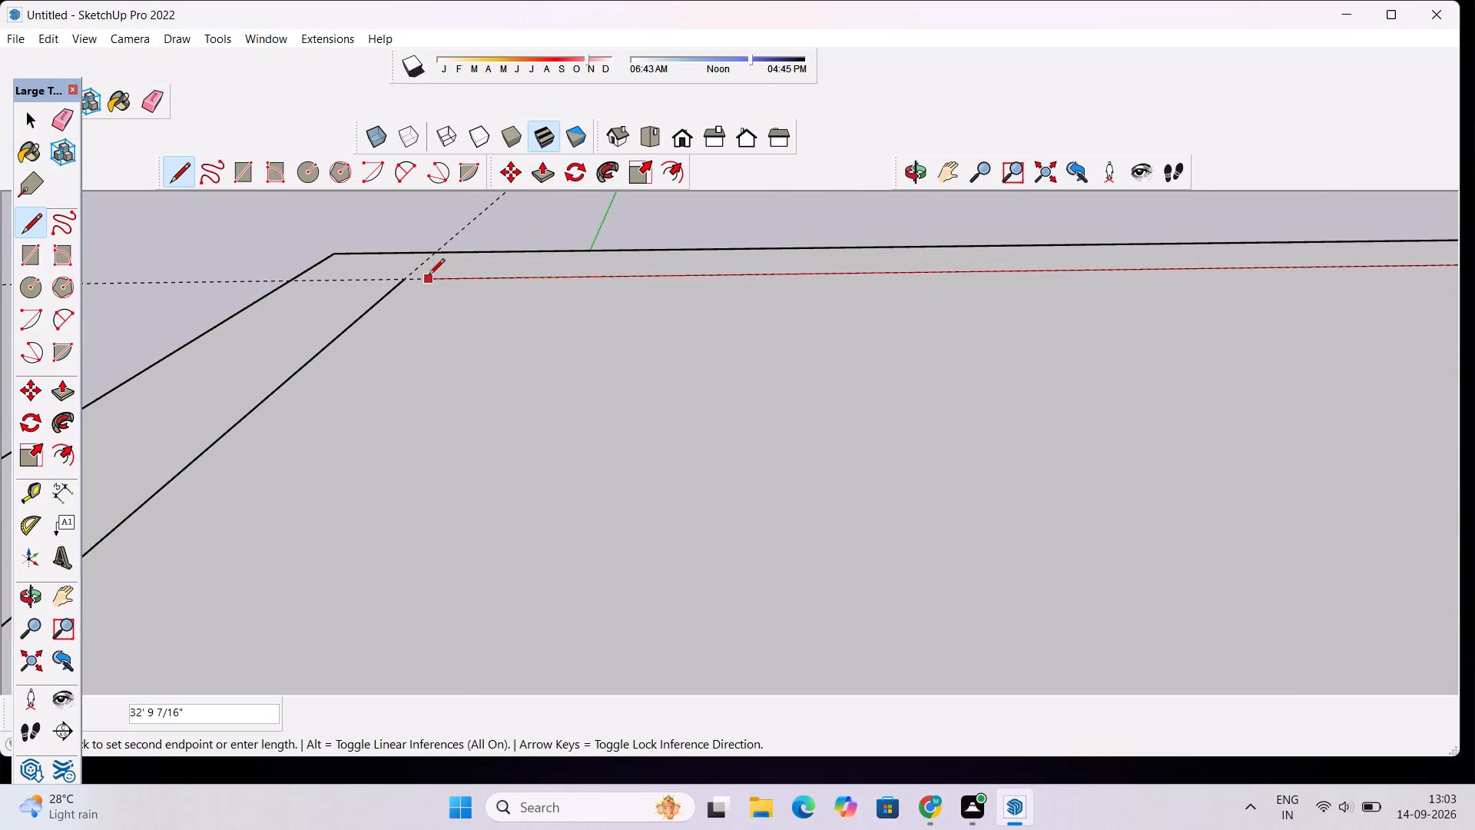
{"action": "left_click", "coordinate": [405, 277]}
{"action": "scroll", "coordinate": [404, 277], "scroll_direction": "down", "scroll_amount": 6}
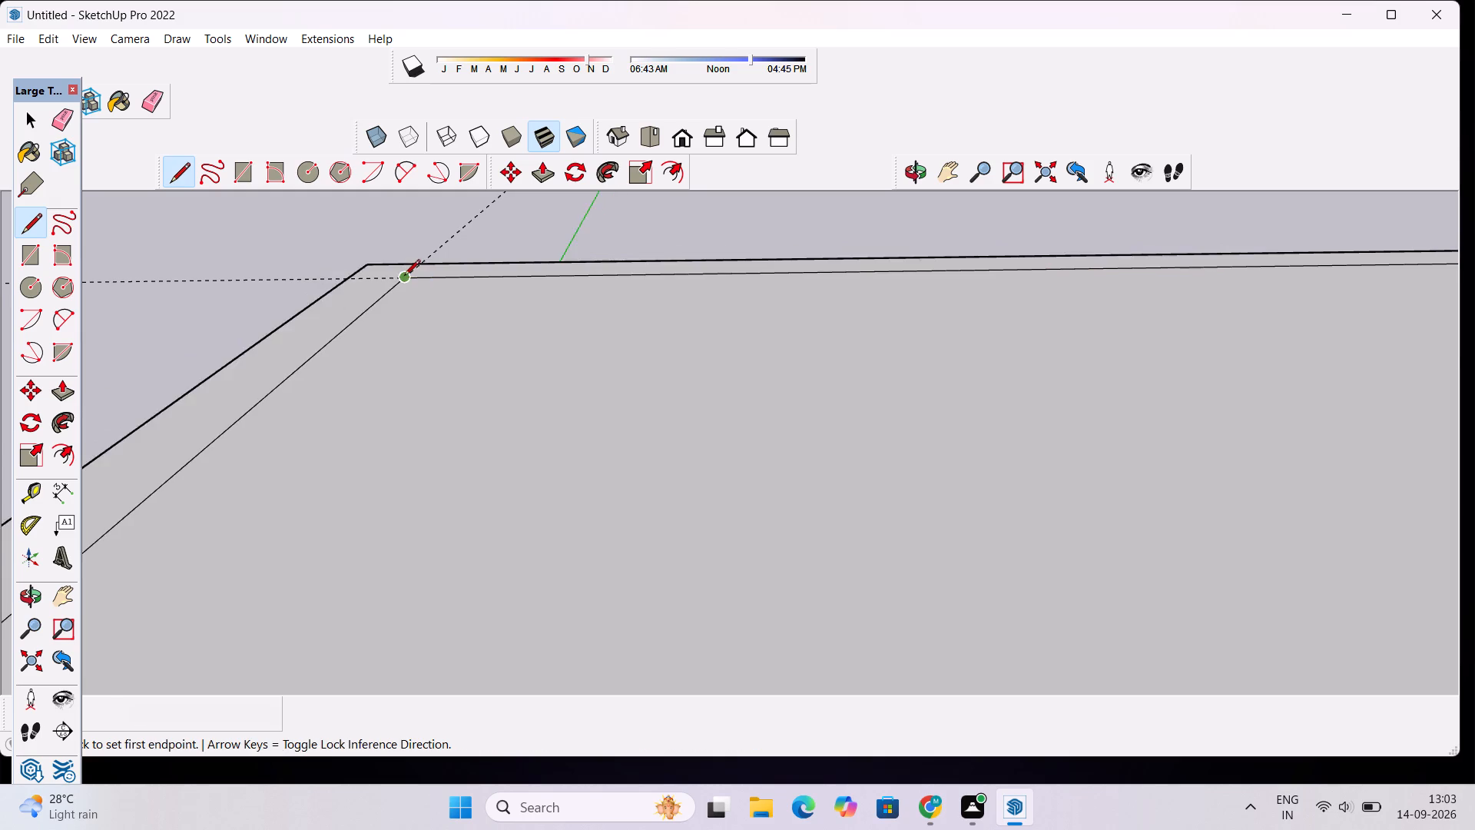
{"action": "scroll", "coordinate": [404, 277], "scroll_direction": "down", "scroll_amount": 20}
{"action": "scroll", "coordinate": [404, 277], "scroll_direction": "down", "scroll_amount": 3}
{"action": "scroll", "coordinate": [473, 216], "scroll_direction": "down", "scroll_amount": 12}
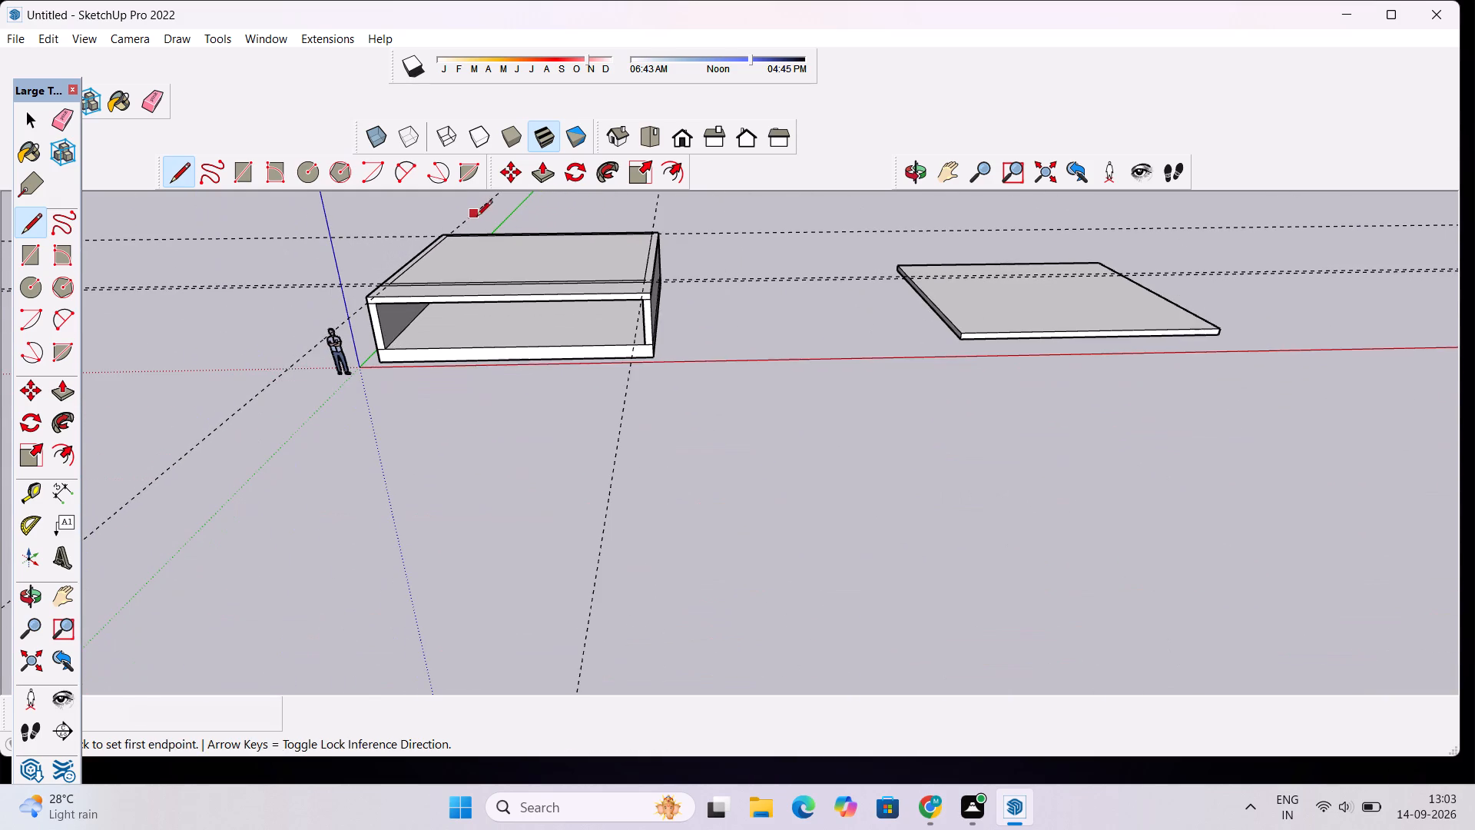
{"action": "key", "text": "space"}
Draw a line along the right side guide from the roof slab's front edge back to the 35' line.
{"action": "scroll", "coordinate": [455, 257], "scroll_direction": "up", "scroll_amount": 7}
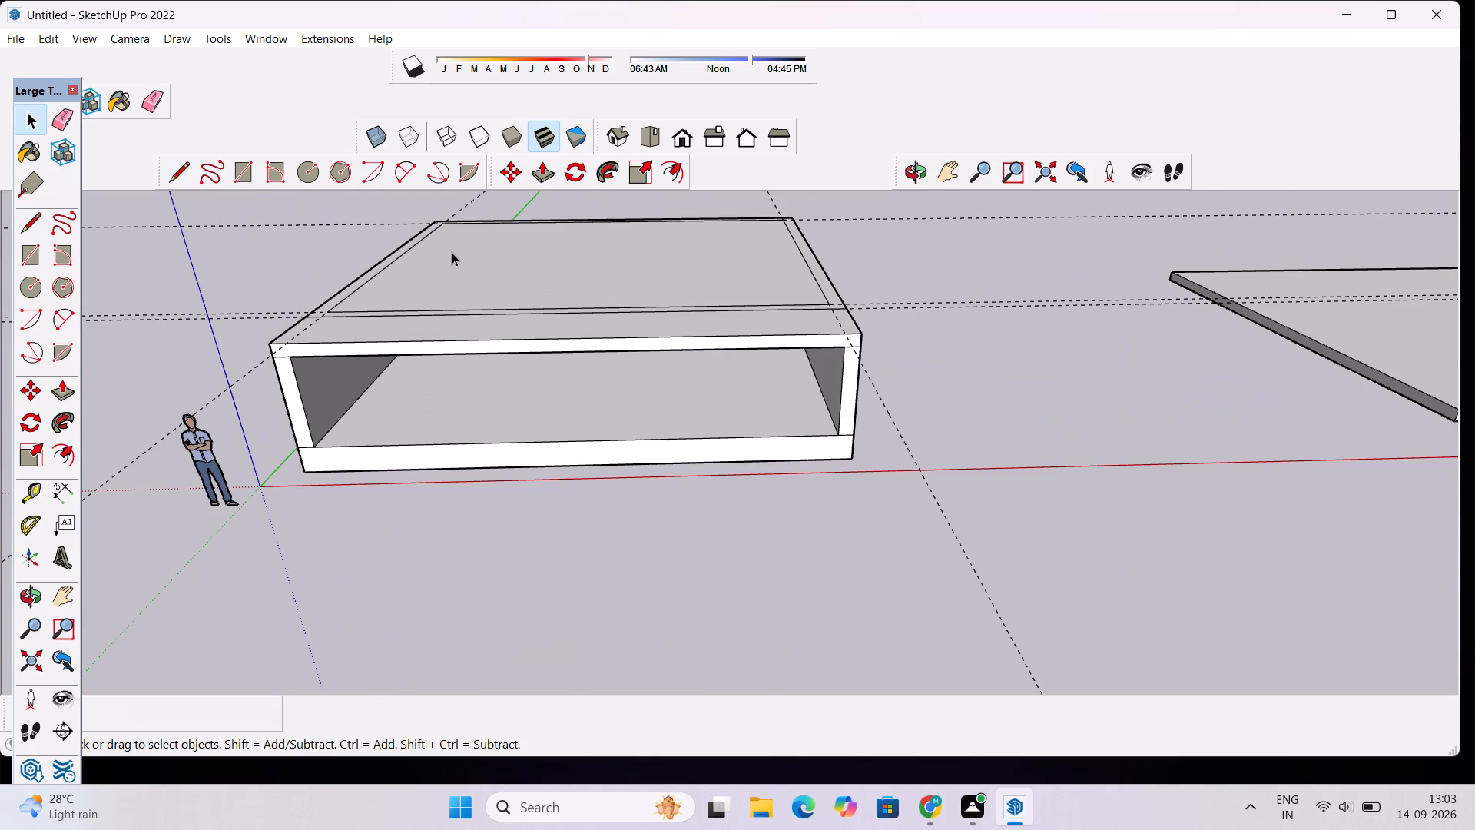
{"action": "scroll", "coordinate": [894, 287], "scroll_direction": "up", "scroll_amount": 3}
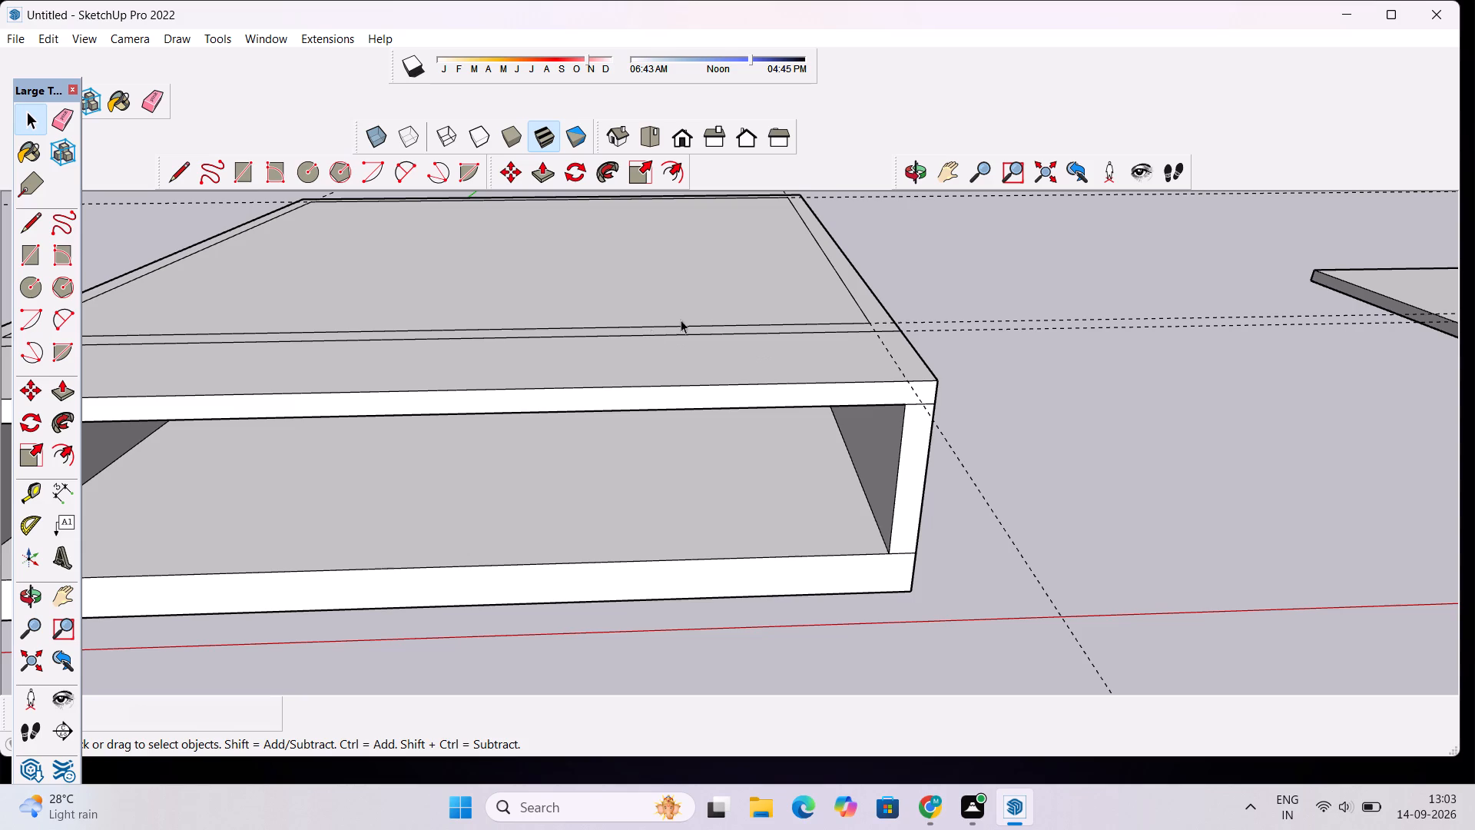
{"action": "scroll", "coordinate": [870, 317], "scroll_direction": "down", "scroll_amount": 2}
{"action": "key", "text": "l"}
{"action": "scroll", "coordinate": [889, 357], "scroll_direction": "up", "scroll_amount": 4}
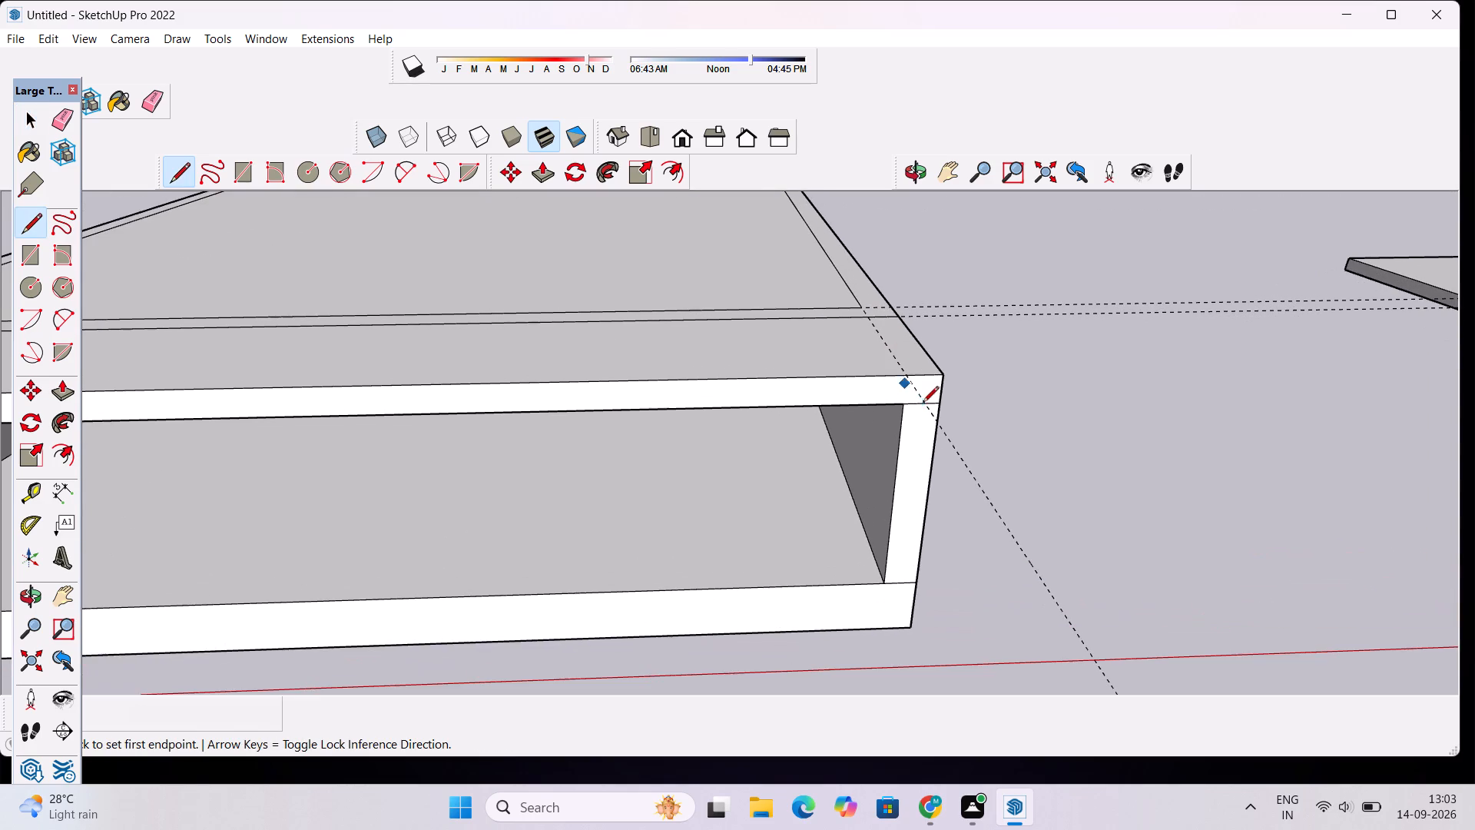
{"action": "scroll", "coordinate": [911, 385], "scroll_direction": "up", "scroll_amount": 5}
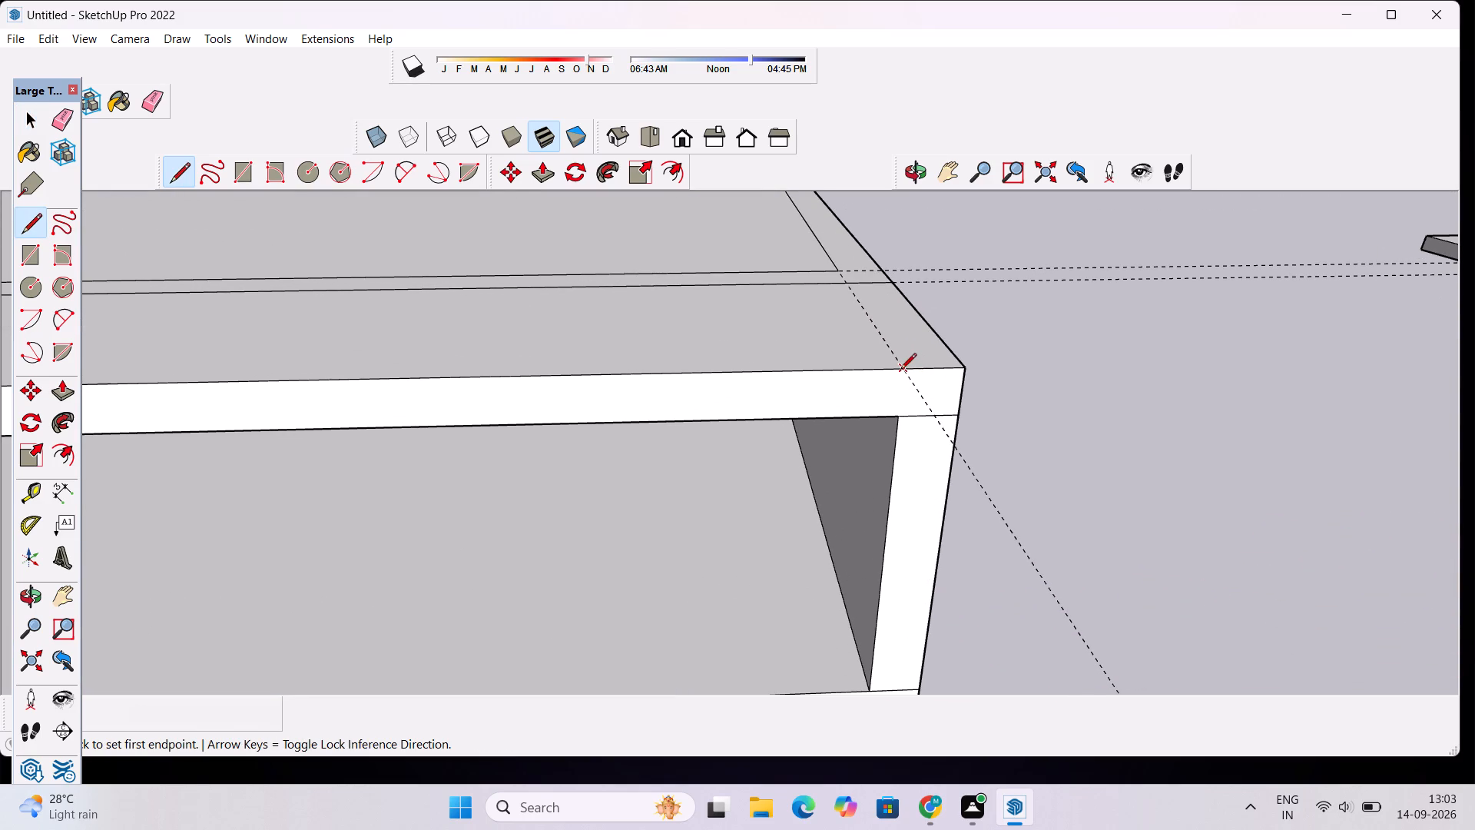
{"action": "left_click", "coordinate": [900, 370]}
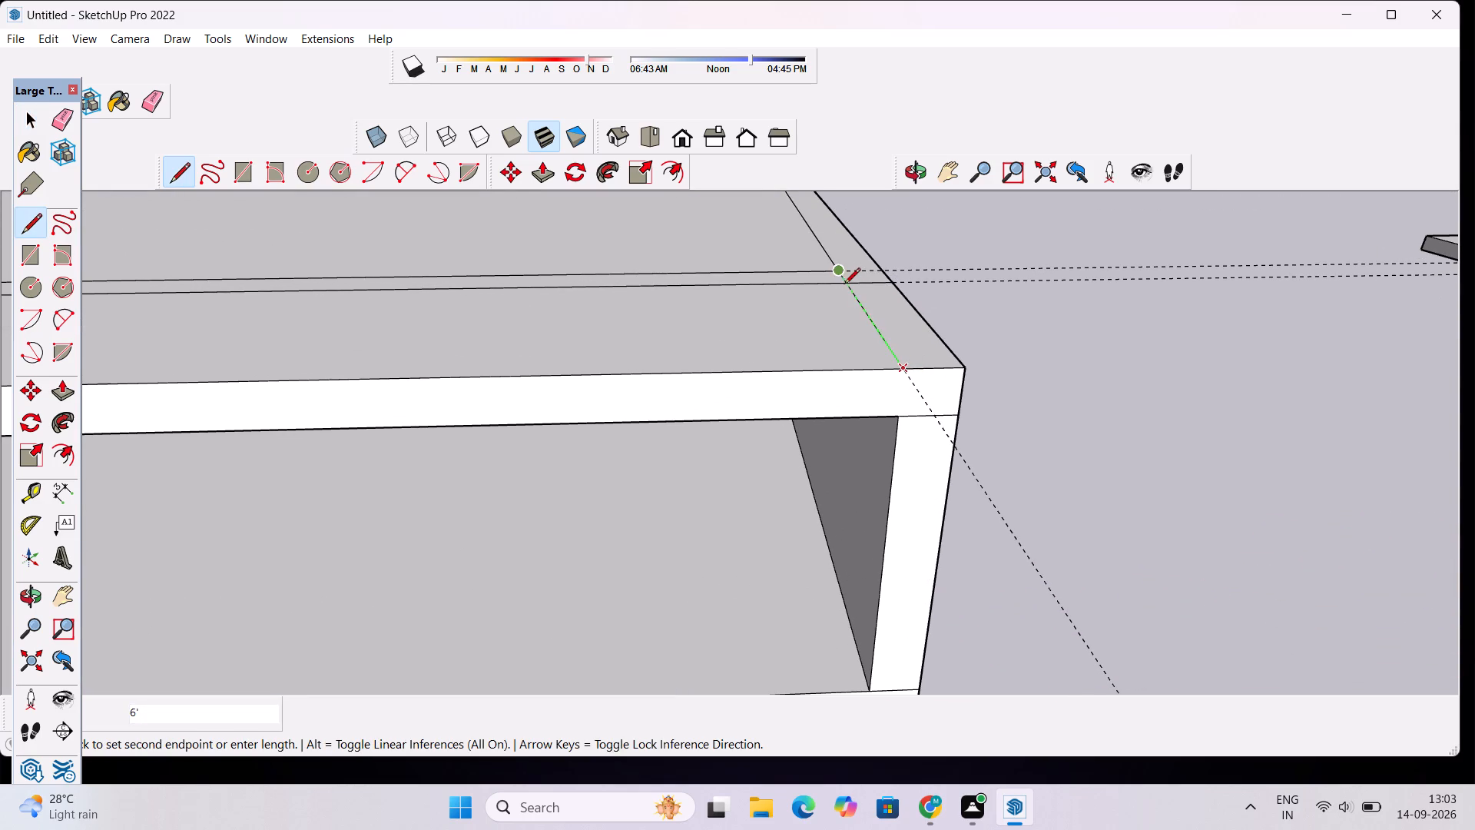
{"action": "left_click", "coordinate": [844, 285]}
Draw a matching 5' line along the left side guide from the roof slab's front edge to the 35' line.
{"action": "scroll", "coordinate": [844, 286], "scroll_direction": "down", "scroll_amount": 10}
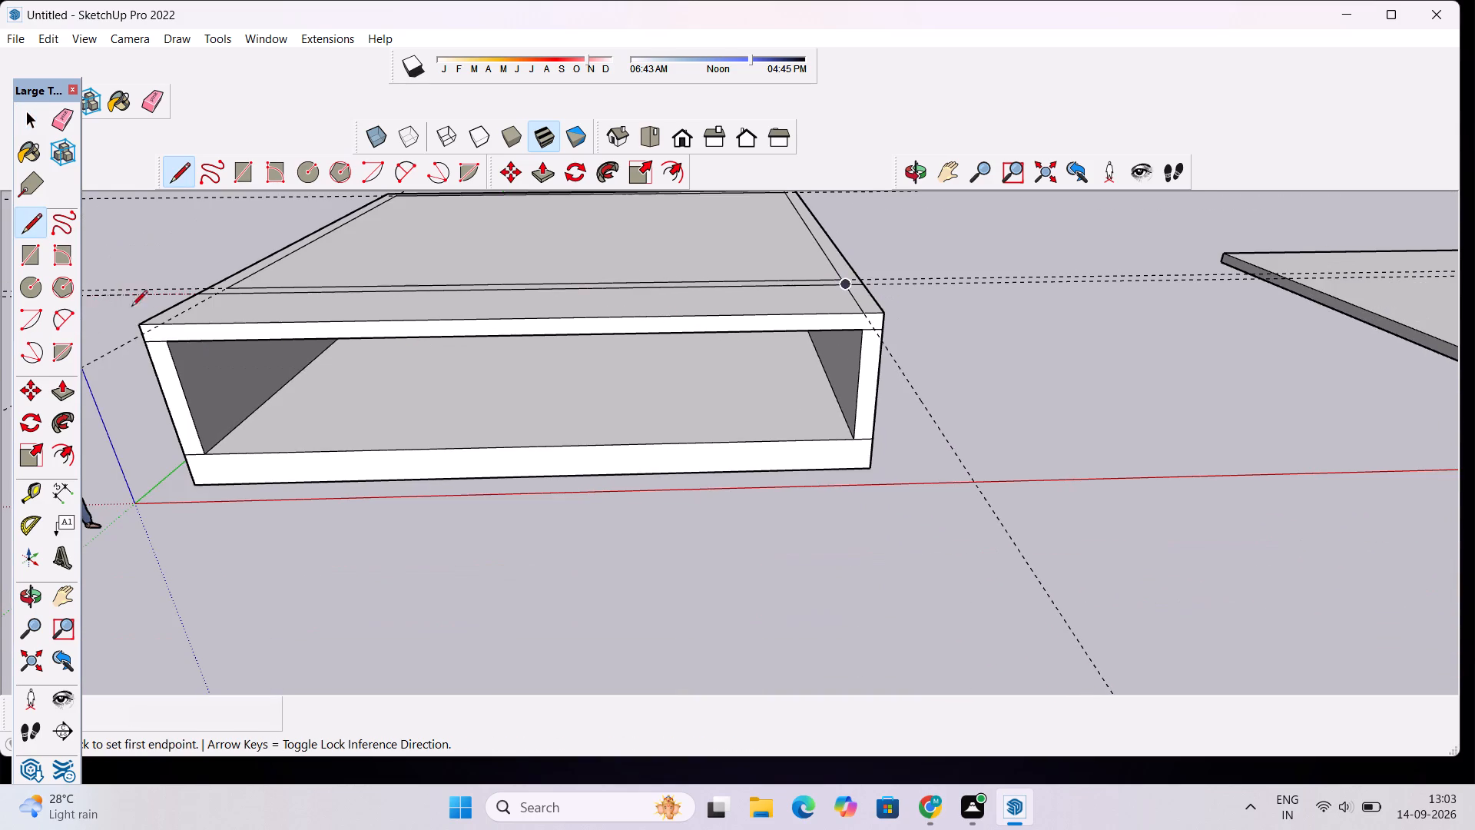
{"action": "scroll", "coordinate": [154, 307], "scroll_direction": "up", "scroll_amount": 12}
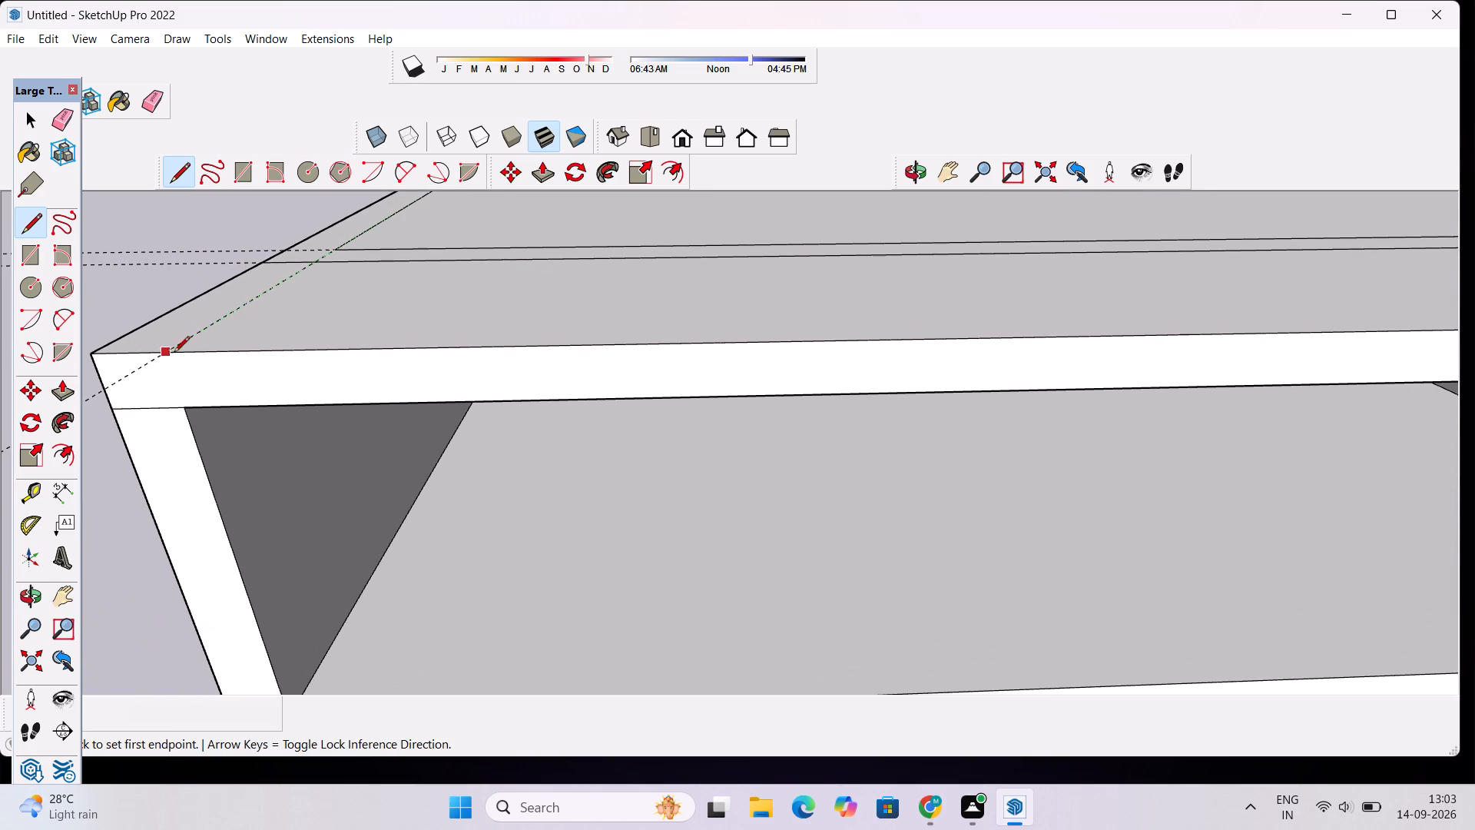
{"action": "left_click", "coordinate": [164, 355]}
{"action": "left_click", "coordinate": [318, 262]}
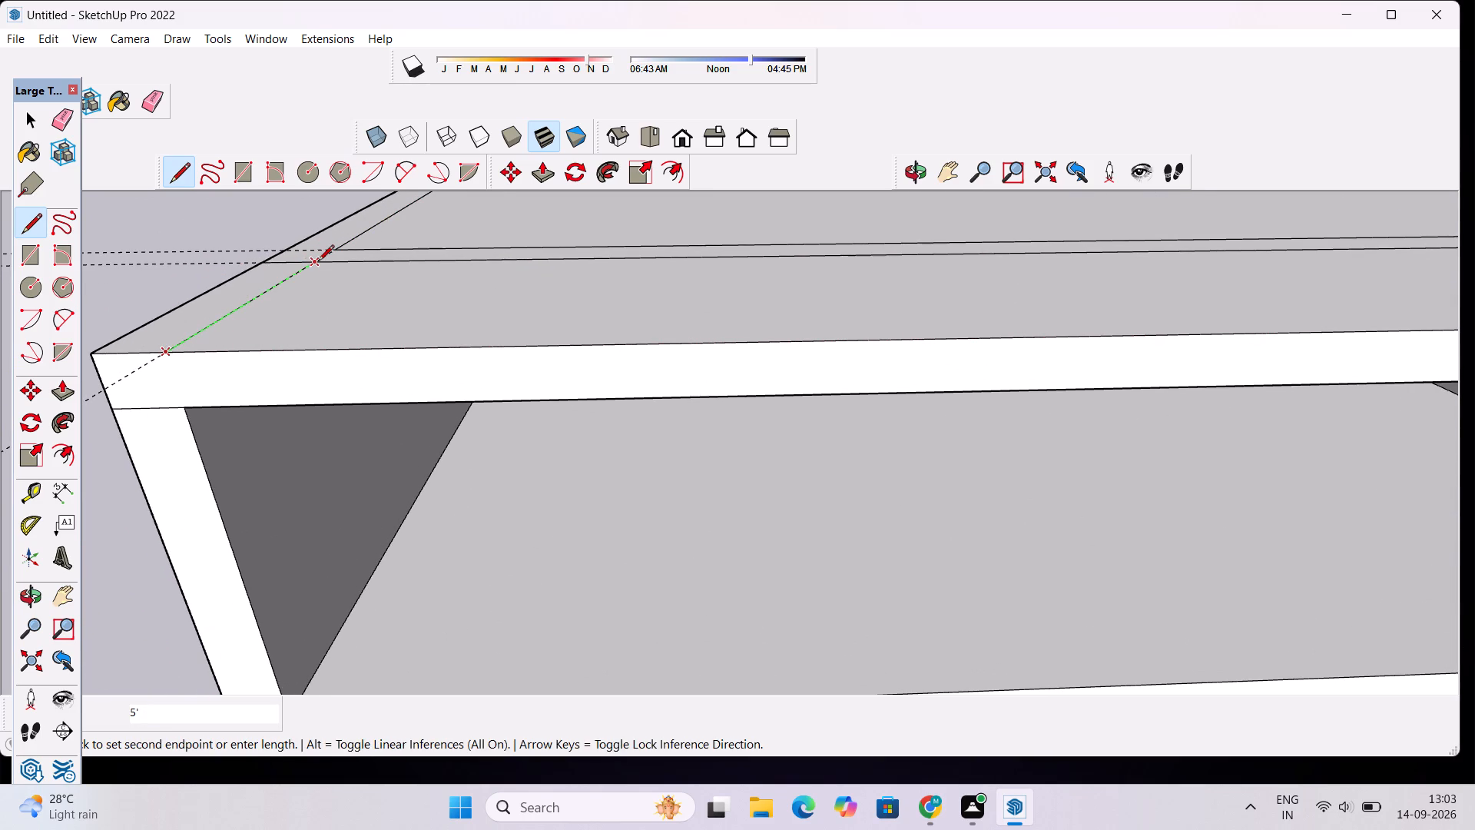
{"action": "scroll", "coordinate": [318, 262], "scroll_direction": "down", "scroll_amount": 9}
{"action": "scroll", "coordinate": [317, 271], "scroll_direction": "up", "scroll_amount": 1}
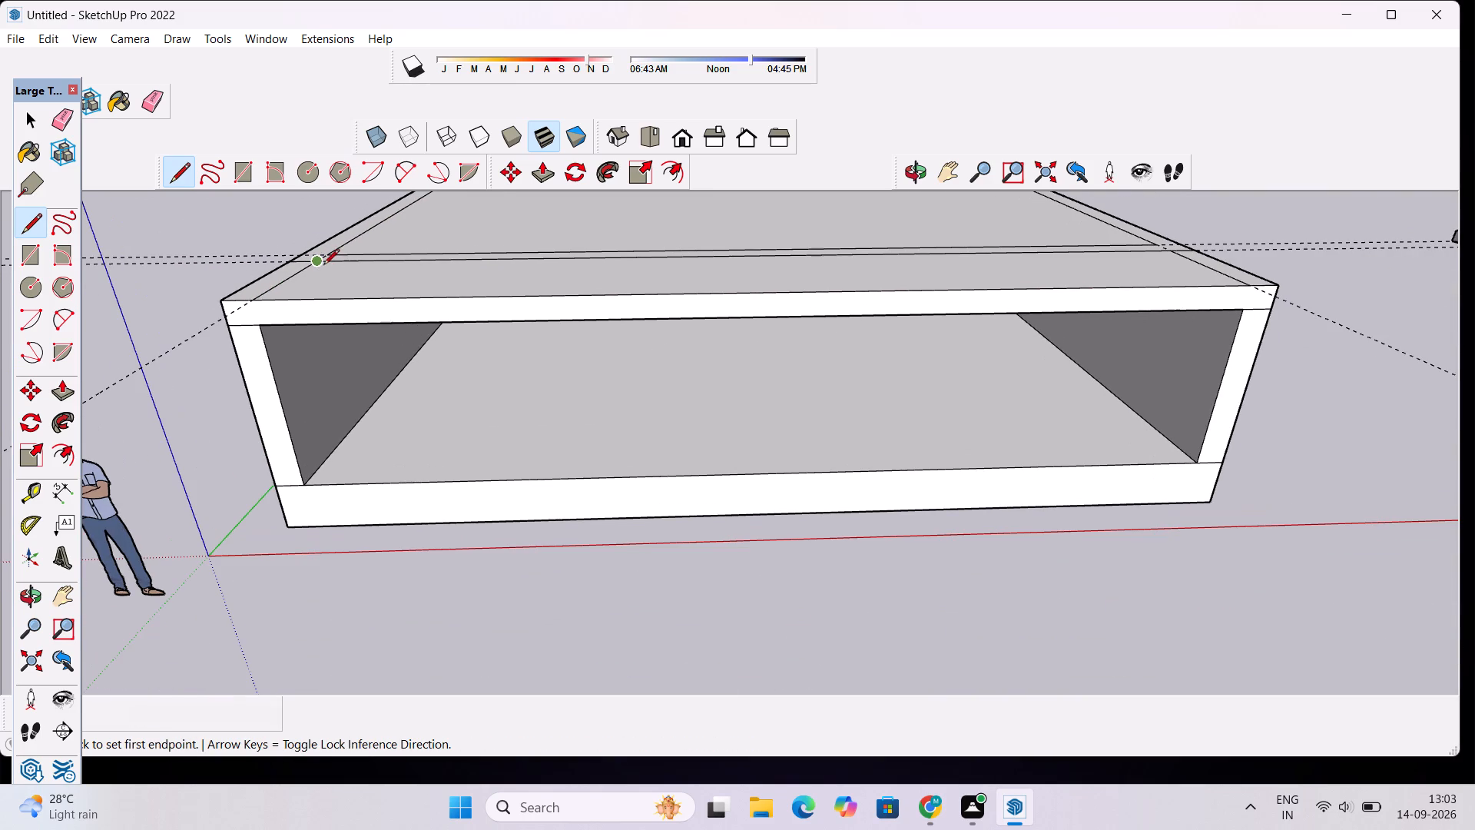
{"action": "key", "text": "space"}
Erase all the construction guides around the roof slab, leaving only the drawn wall outlines.
{"action": "scroll", "coordinate": [326, 268], "scroll_direction": "down", "scroll_amount": 10}
{"action": "scroll", "coordinate": [618, 181], "scroll_direction": "up", "scroll_amount": 1}
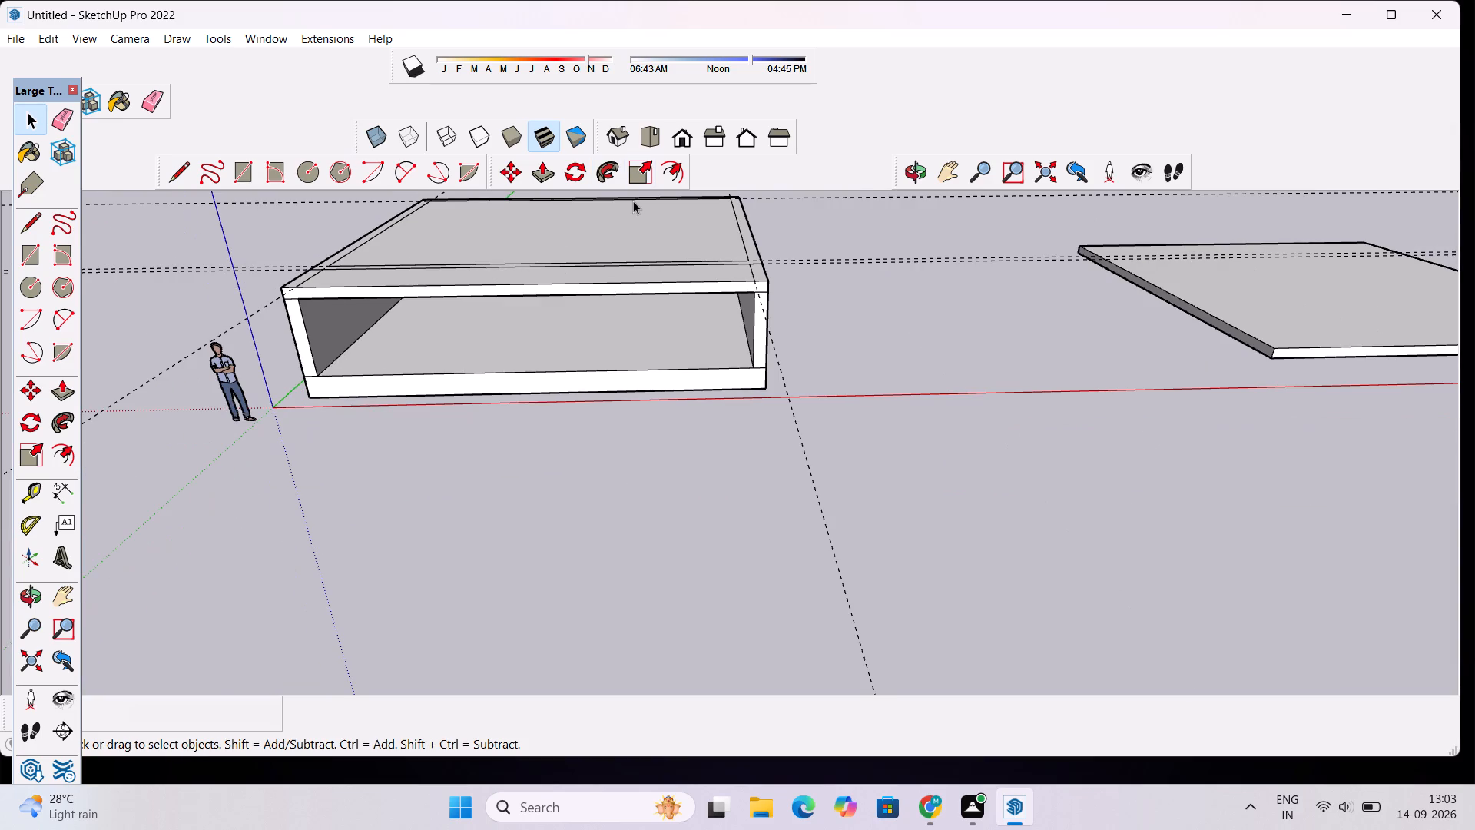
{"action": "scroll", "coordinate": [633, 201], "scroll_direction": "up", "scroll_amount": 3}
{"action": "scroll", "coordinate": [633, 201], "scroll_direction": "down", "scroll_amount": 13}
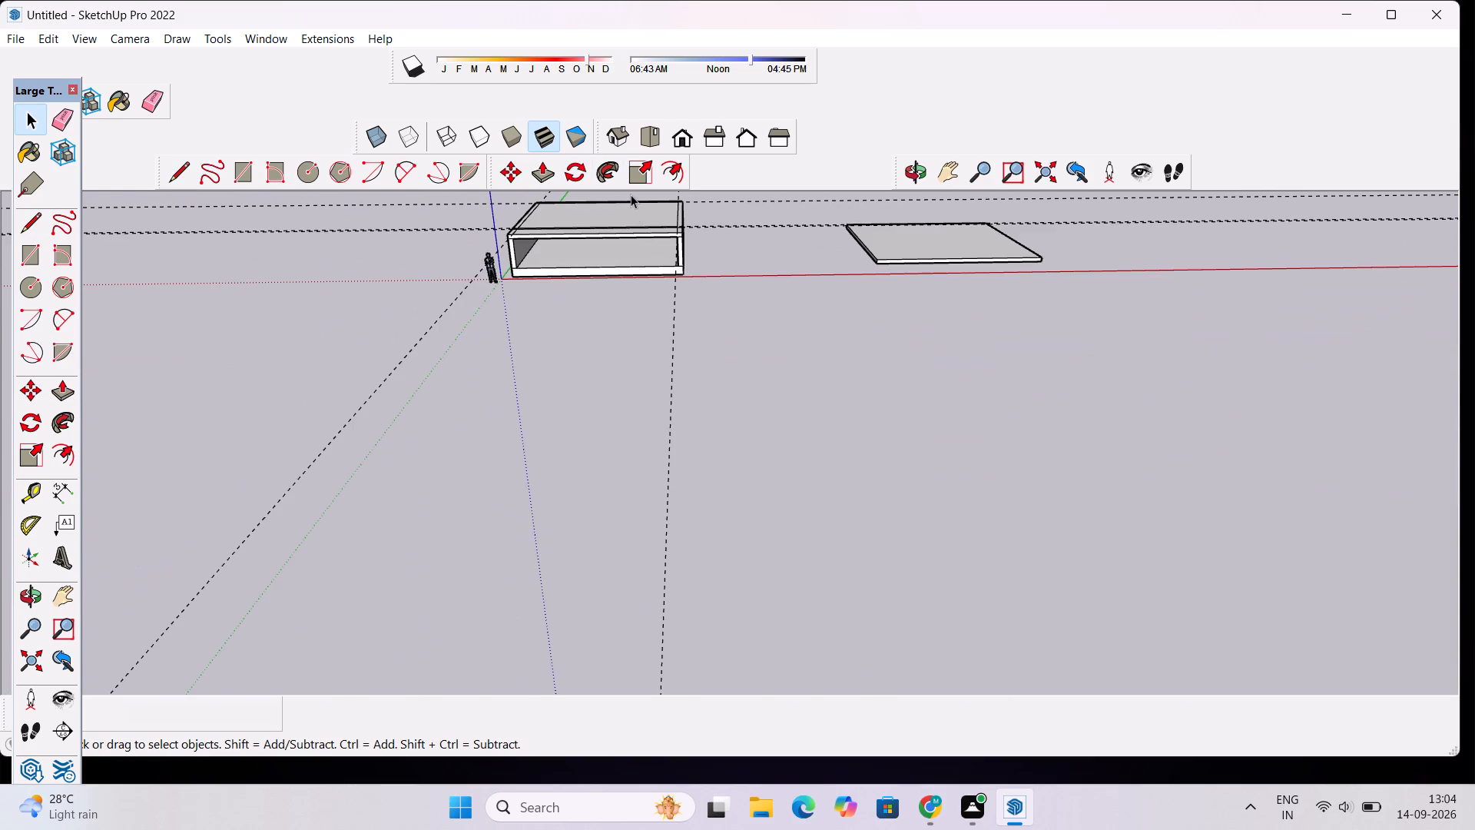
{"action": "scroll", "coordinate": [631, 194], "scroll_direction": "up", "scroll_amount": 20}
{"action": "scroll", "coordinate": [631, 194], "scroll_direction": "up", "scroll_amount": 2}
{"action": "scroll", "coordinate": [631, 194], "scroll_direction": "down", "scroll_amount": 2}
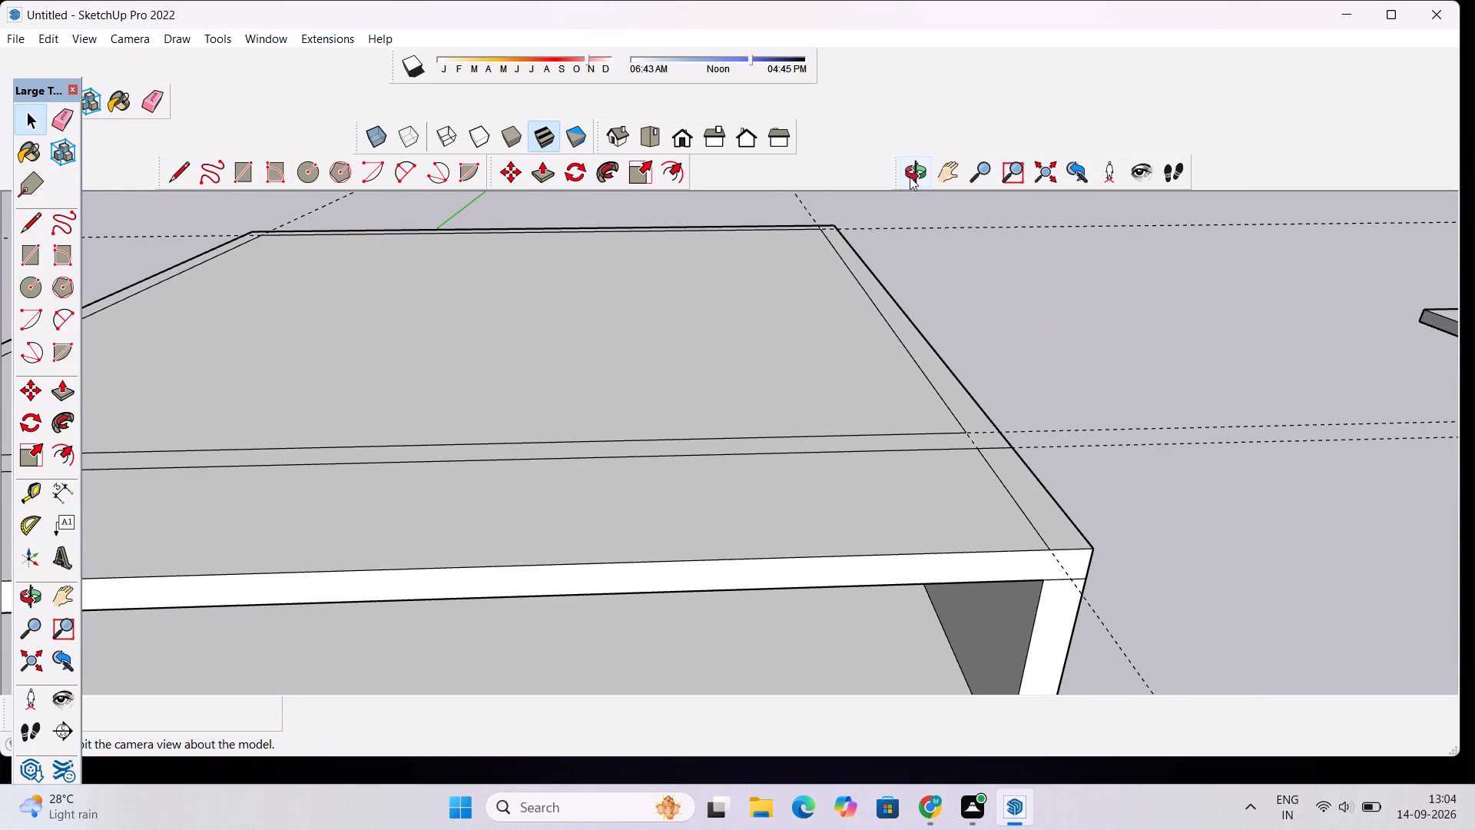
{"action": "left_click", "coordinate": [910, 177]}
{"action": "left_click_drag", "start_coordinate": [829, 242], "coordinate": [836, 384]}
{"action": "scroll", "coordinate": [827, 373], "scroll_direction": "down", "scroll_amount": 11}
{"action": "scroll", "coordinate": [645, 255], "scroll_direction": "up", "scroll_amount": 5}
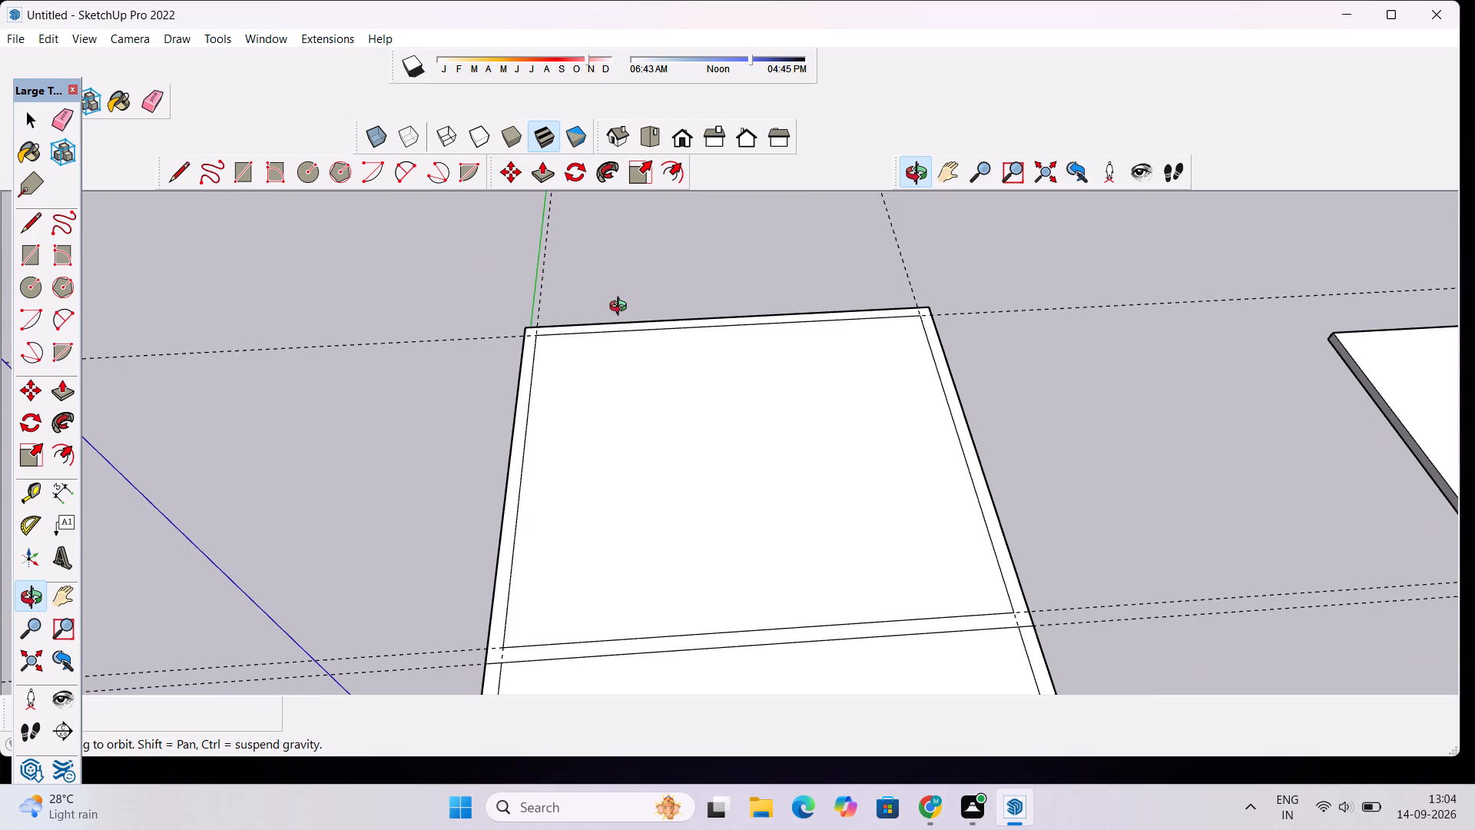
{"action": "scroll", "coordinate": [621, 308], "scroll_direction": "up", "scroll_amount": 3}
{"action": "scroll", "coordinate": [681, 237], "scroll_direction": "down", "scroll_amount": 6}
{"action": "left_click_drag", "start_coordinate": [697, 237], "coordinate": [688, 263]}
{"action": "scroll", "coordinate": [688, 263], "scroll_direction": "up", "scroll_amount": 1}
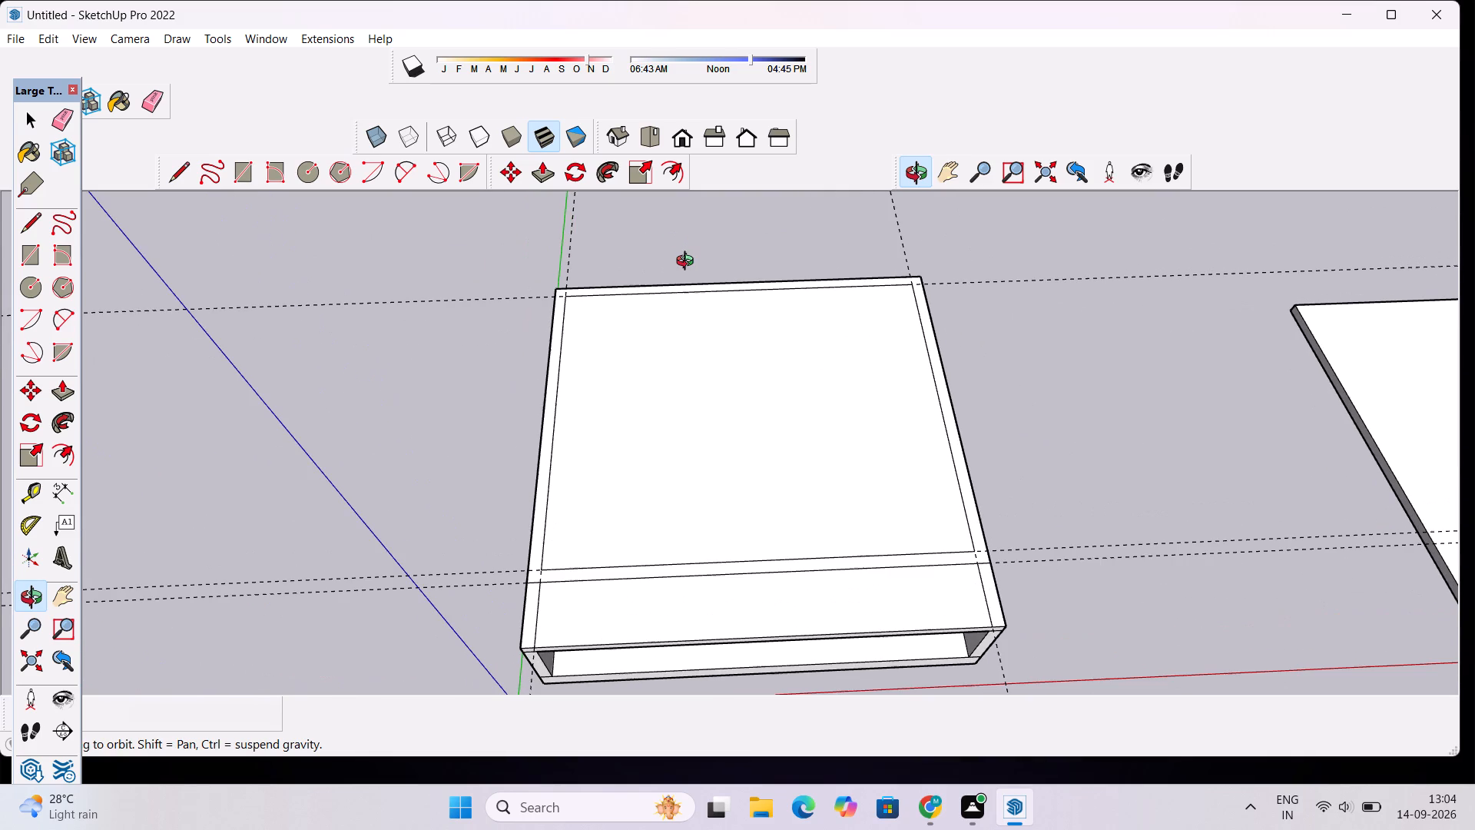
{"action": "key", "text": "space"}
{"action": "key", "text": "e"}
{"action": "left_click_drag", "start_coordinate": [598, 239], "coordinate": [560, 262]}
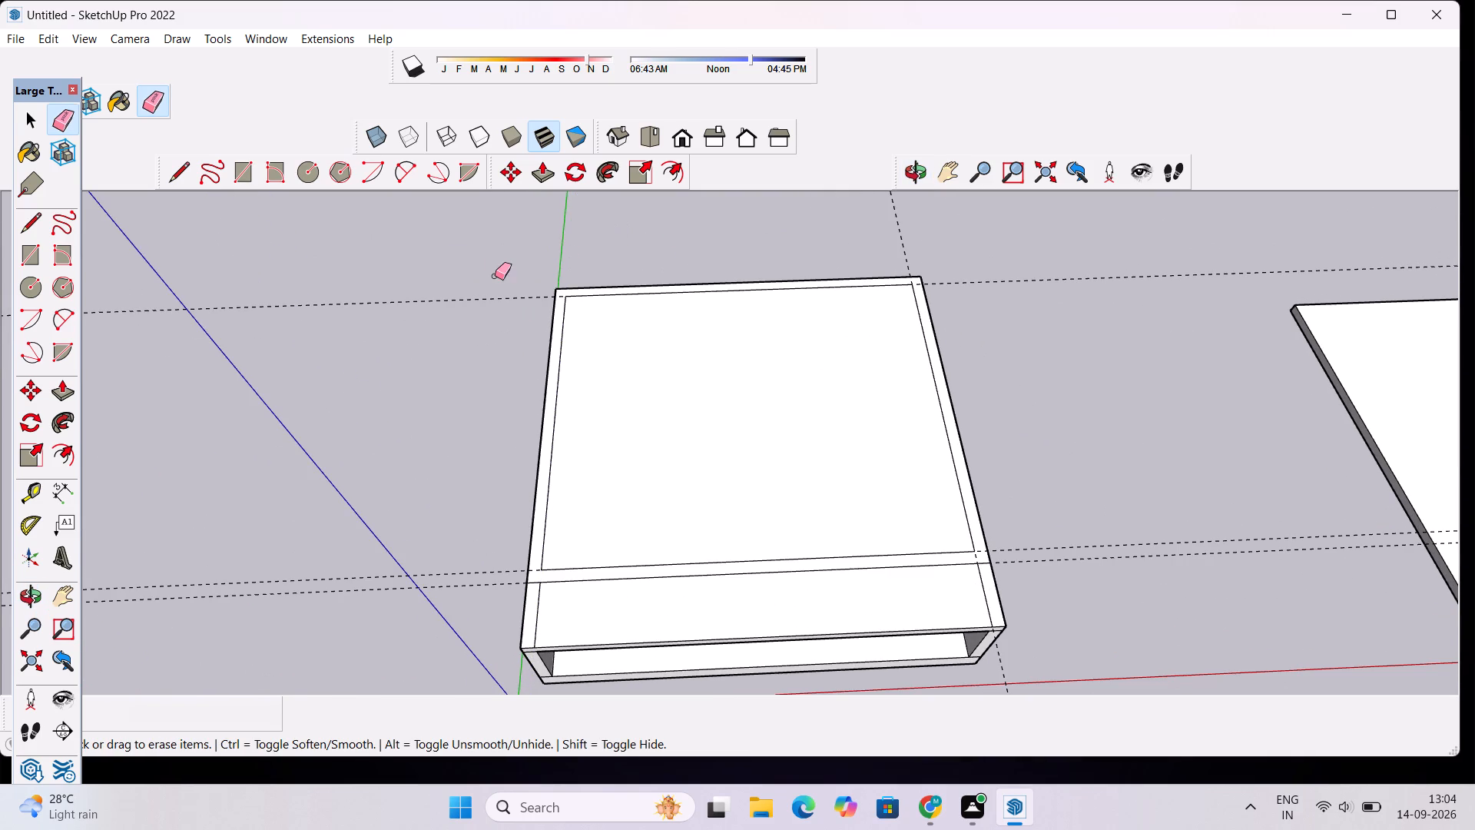
{"action": "left_click_drag", "start_coordinate": [495, 276], "coordinate": [497, 297]}
{"action": "left_click_drag", "start_coordinate": [497, 297], "coordinate": [504, 304]}
{"action": "scroll", "coordinate": [501, 284], "scroll_direction": "down", "scroll_amount": 5}
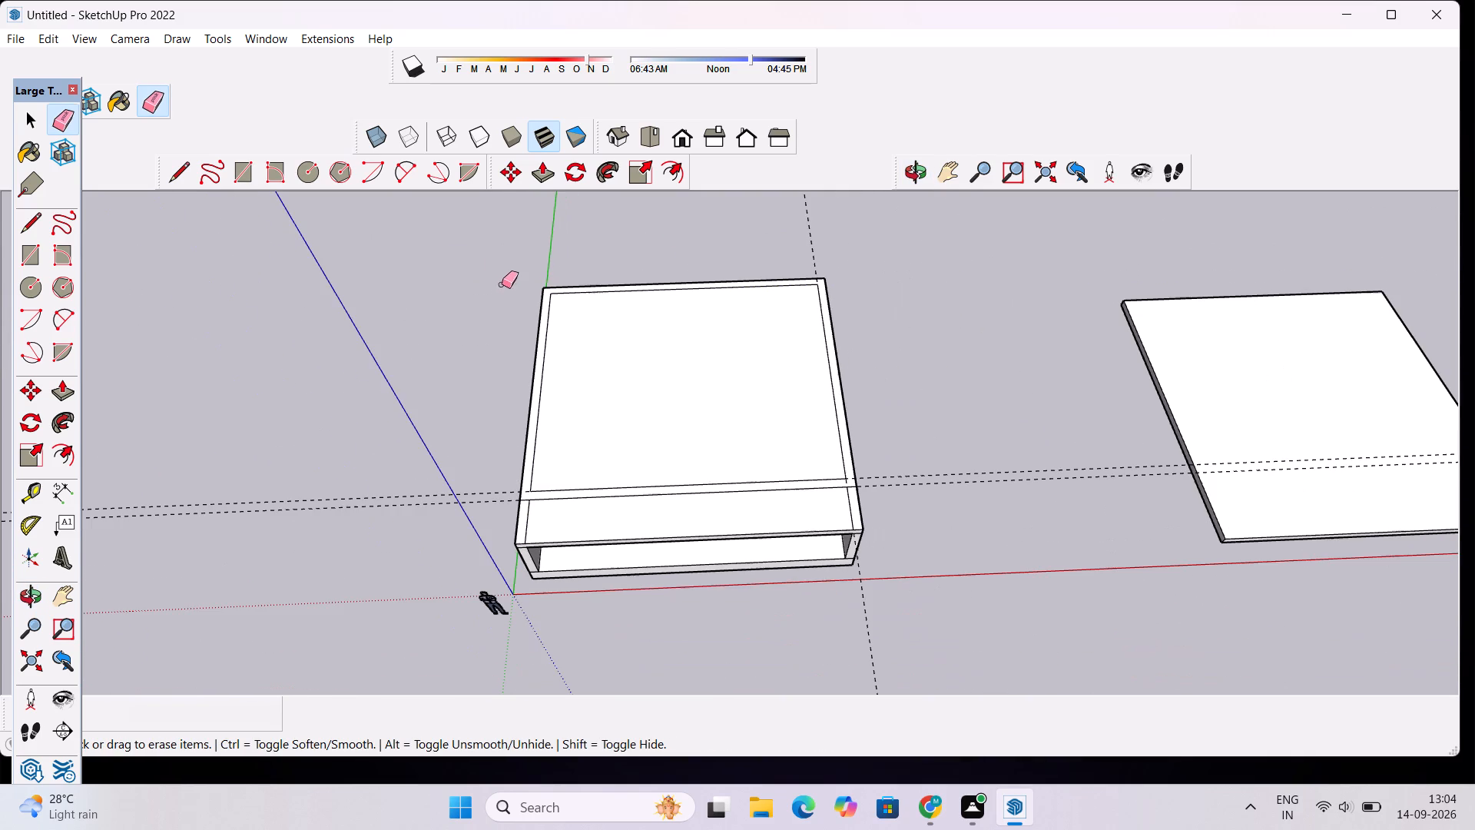
{"action": "left_click_drag", "start_coordinate": [342, 466], "coordinate": [346, 490]}
{"action": "left_click", "coordinate": [791, 238]}
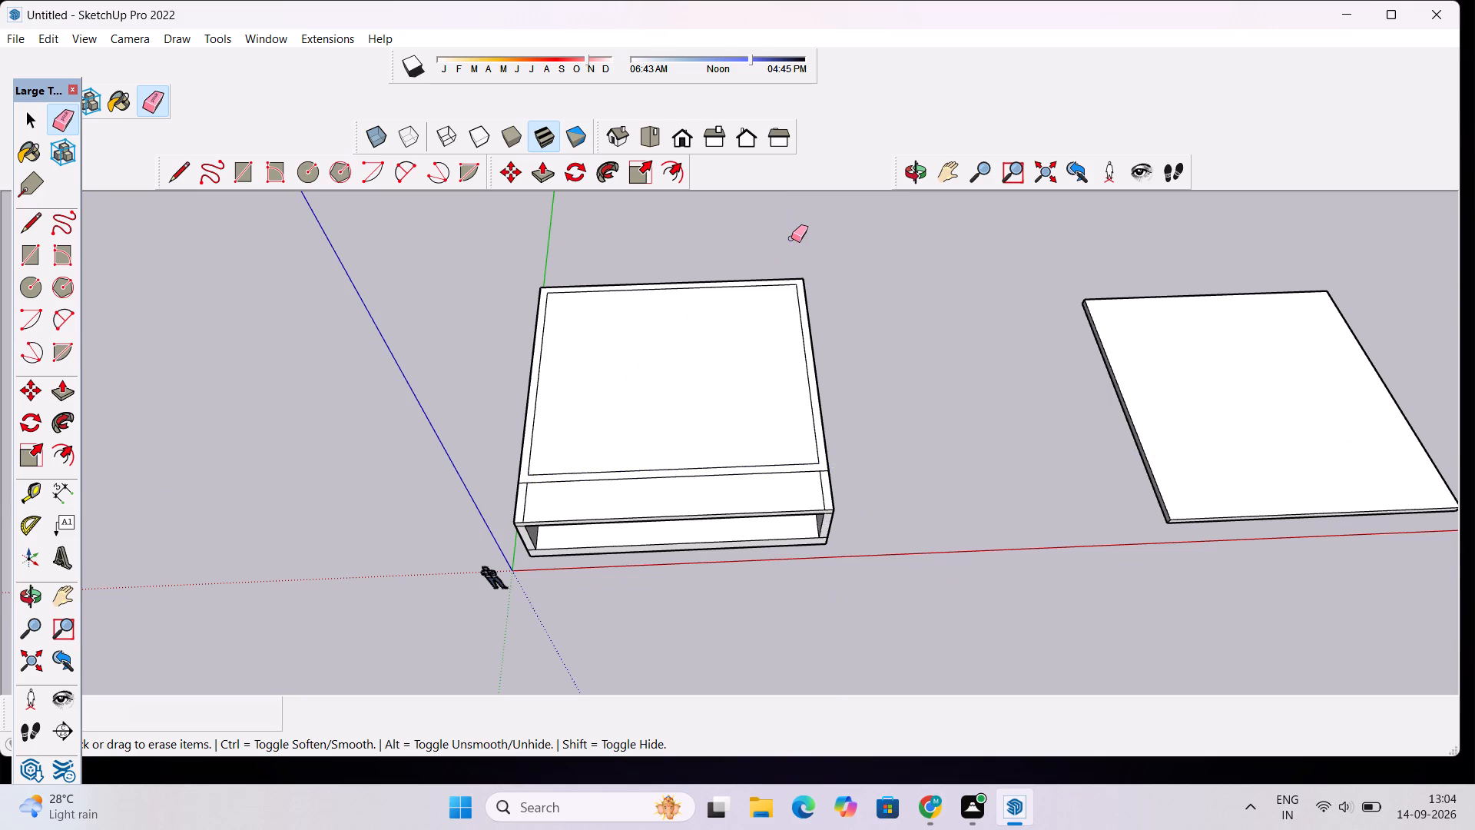
{"action": "scroll", "coordinate": [739, 277], "scroll_direction": "up", "scroll_amount": 2}
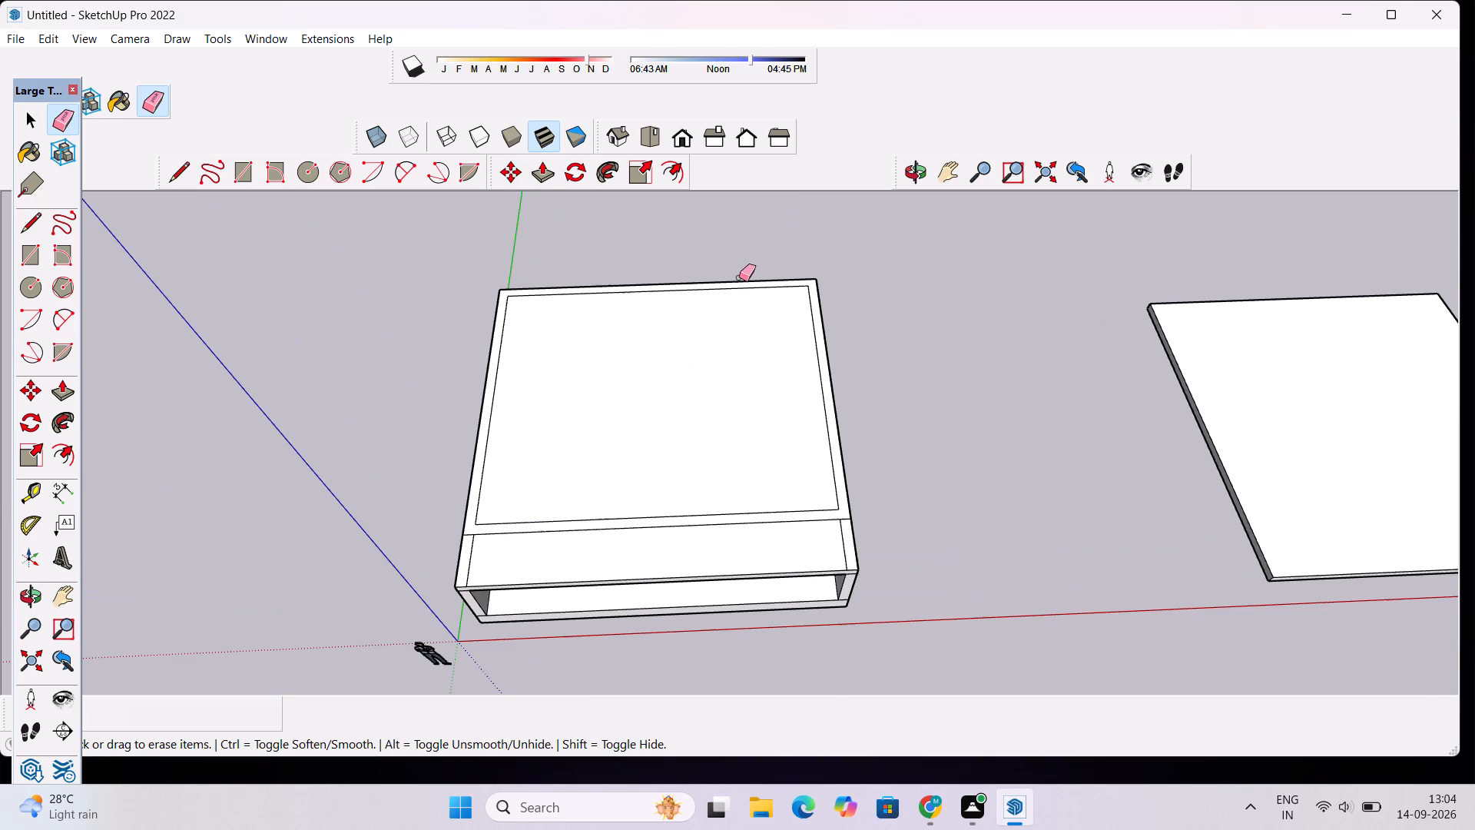
{"action": "key", "text": "space"}
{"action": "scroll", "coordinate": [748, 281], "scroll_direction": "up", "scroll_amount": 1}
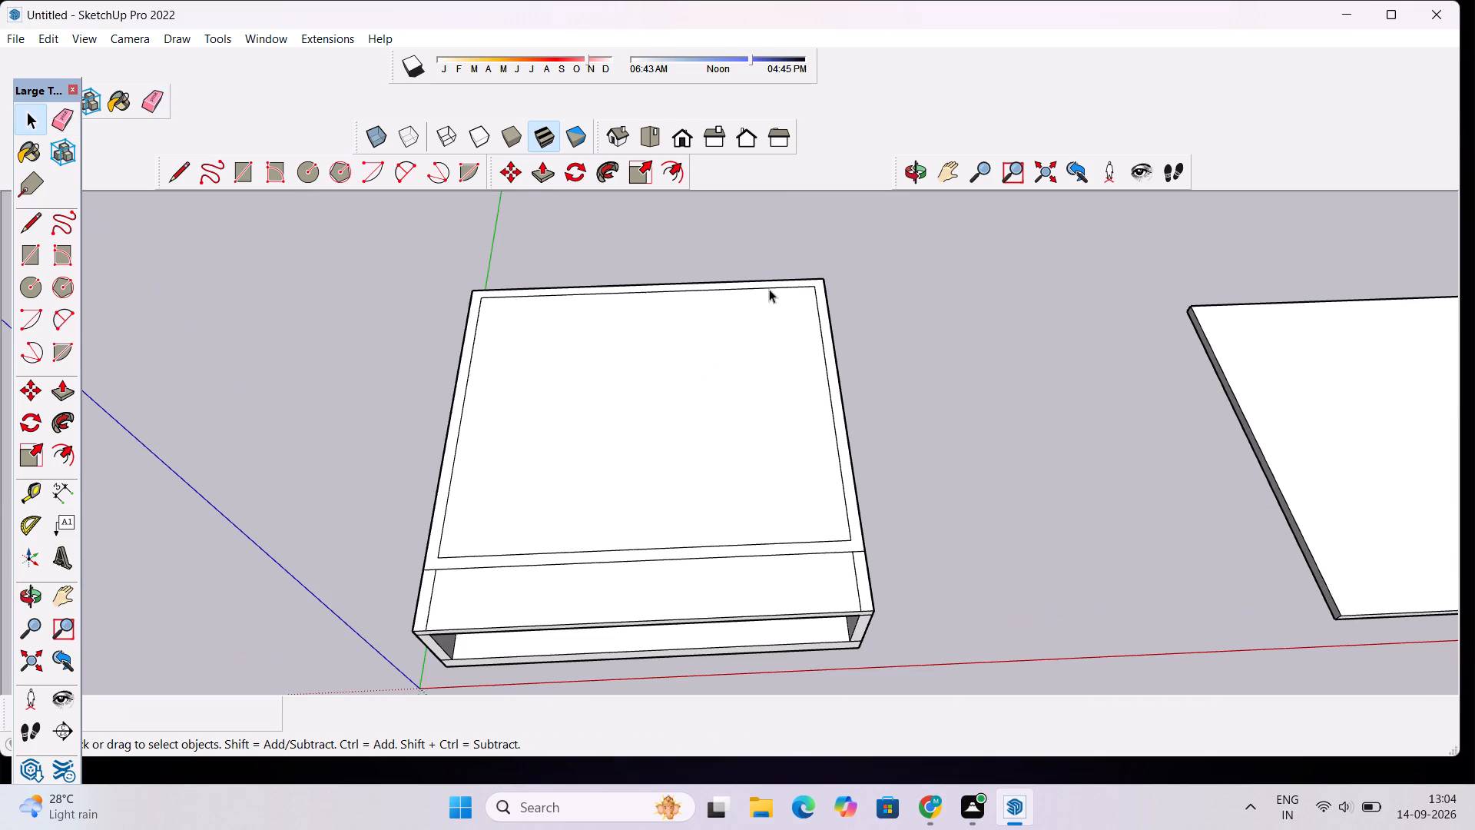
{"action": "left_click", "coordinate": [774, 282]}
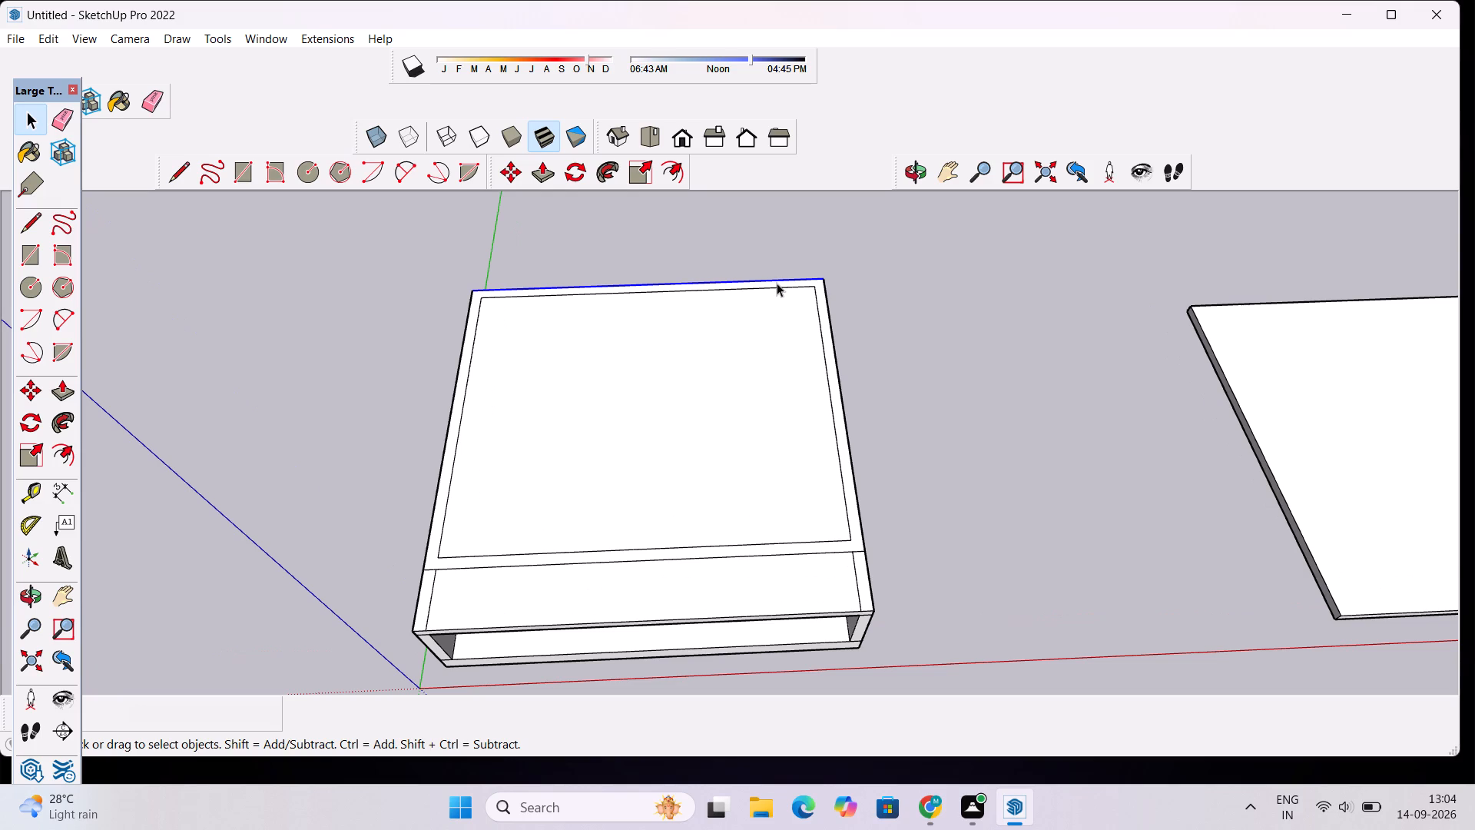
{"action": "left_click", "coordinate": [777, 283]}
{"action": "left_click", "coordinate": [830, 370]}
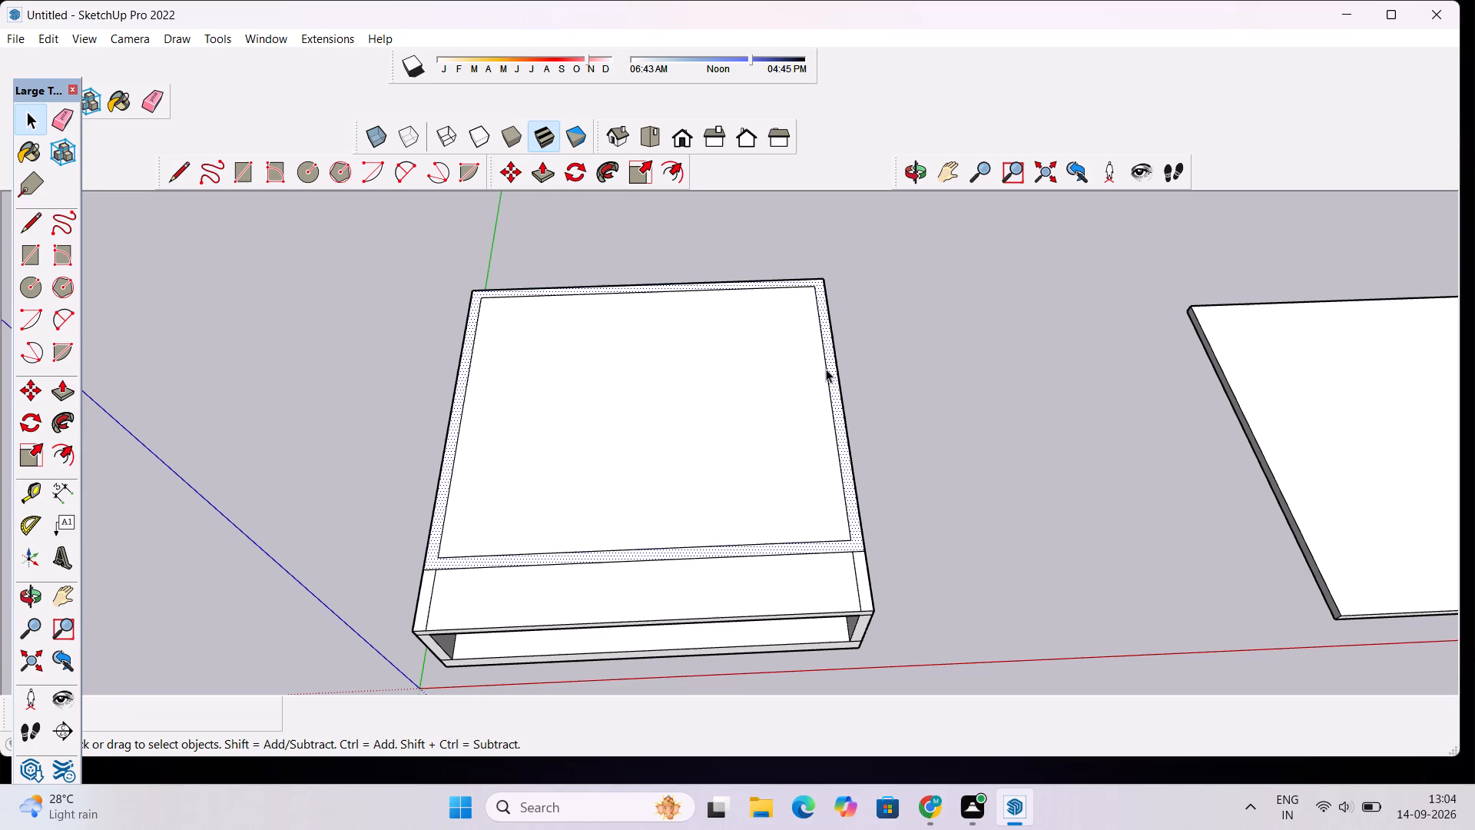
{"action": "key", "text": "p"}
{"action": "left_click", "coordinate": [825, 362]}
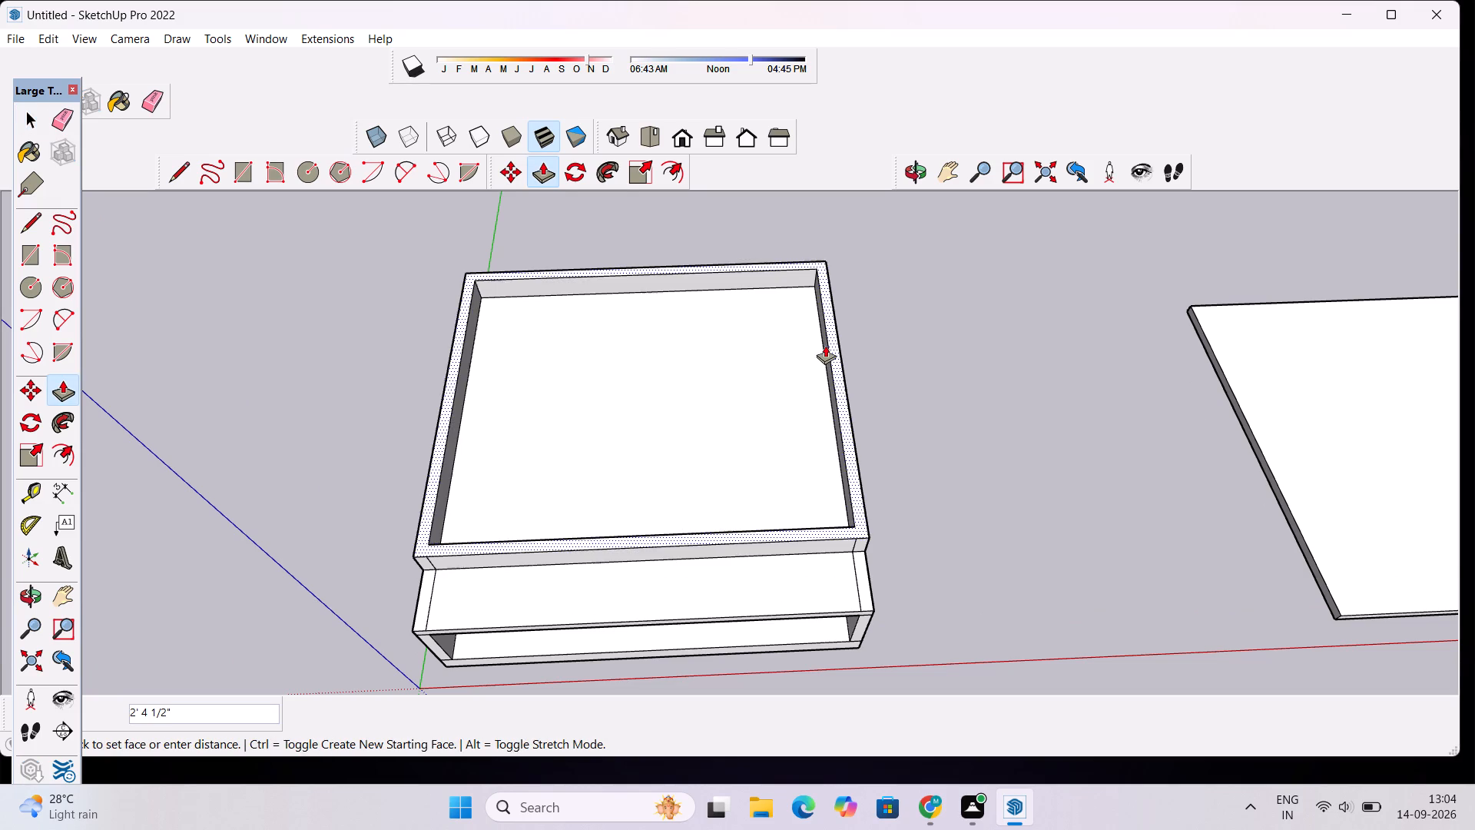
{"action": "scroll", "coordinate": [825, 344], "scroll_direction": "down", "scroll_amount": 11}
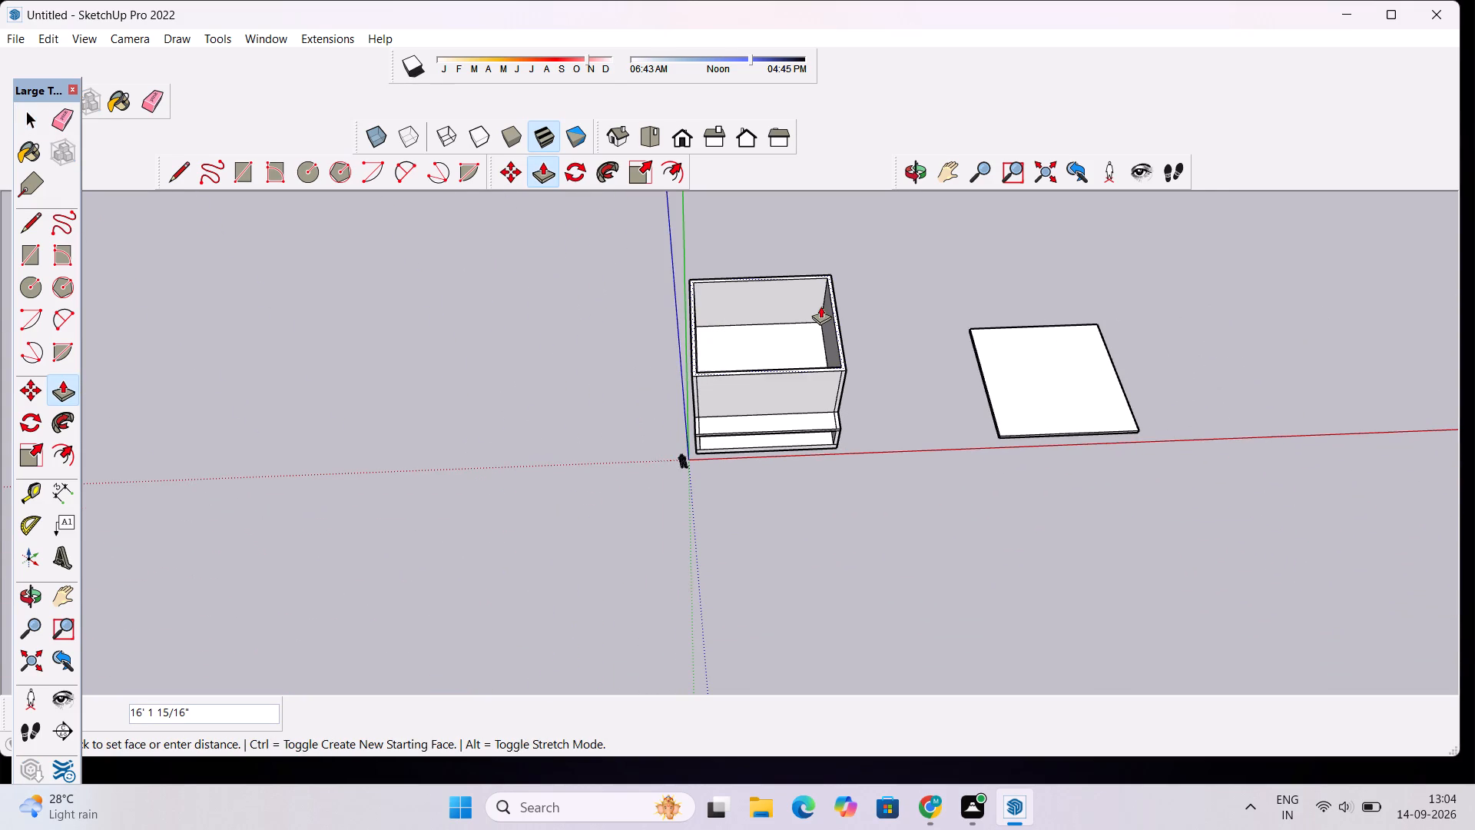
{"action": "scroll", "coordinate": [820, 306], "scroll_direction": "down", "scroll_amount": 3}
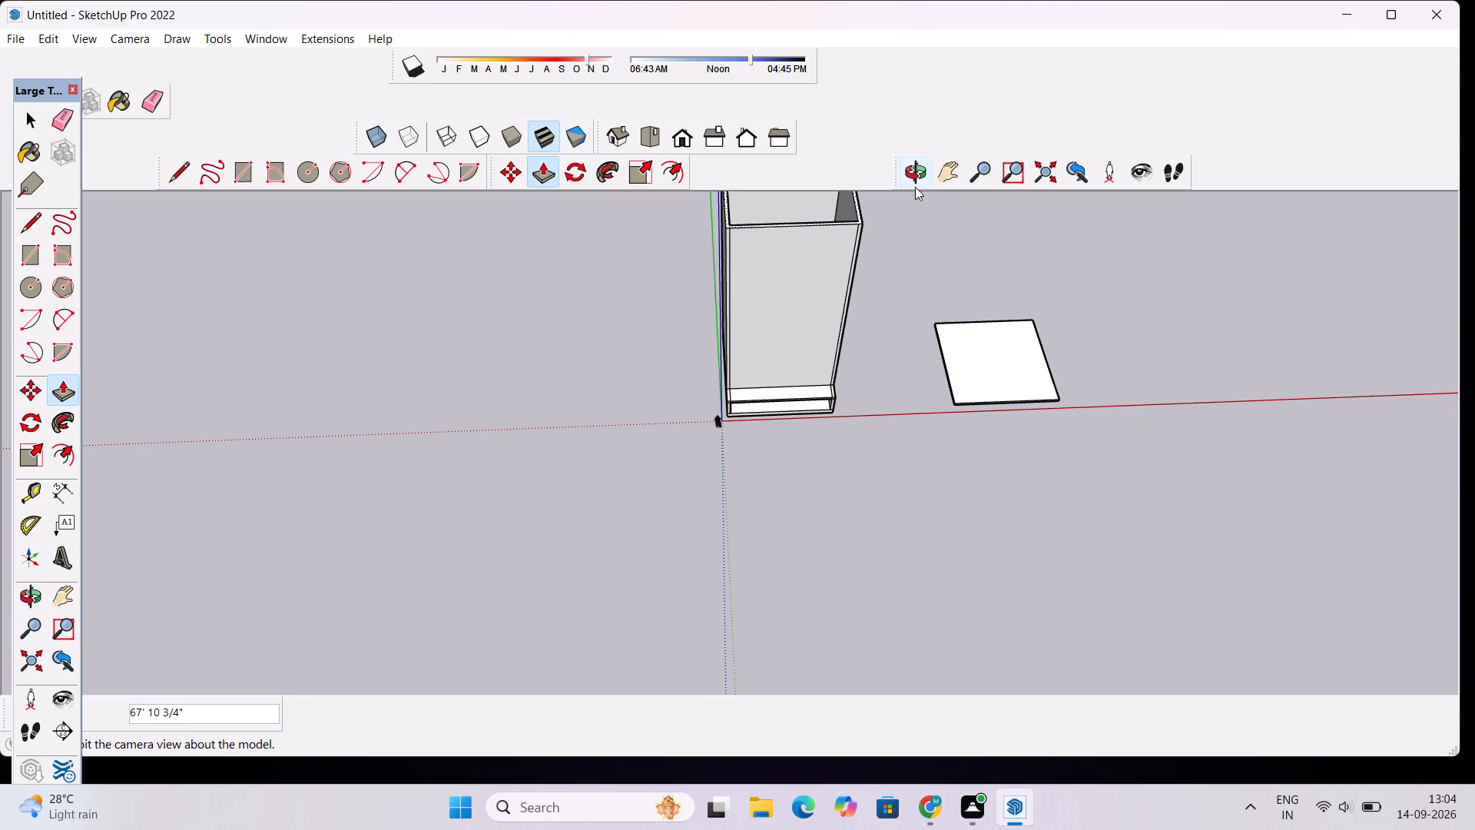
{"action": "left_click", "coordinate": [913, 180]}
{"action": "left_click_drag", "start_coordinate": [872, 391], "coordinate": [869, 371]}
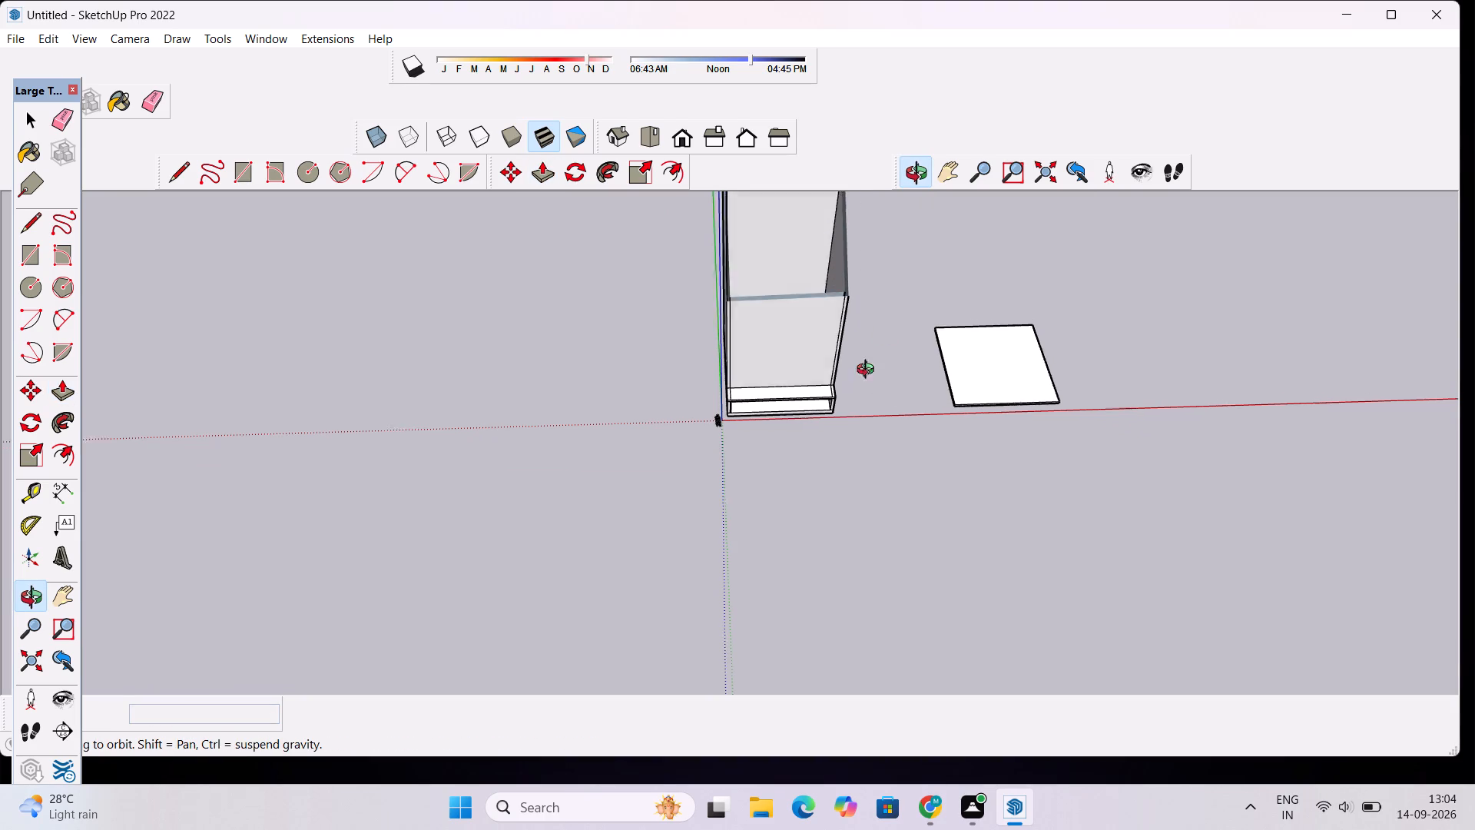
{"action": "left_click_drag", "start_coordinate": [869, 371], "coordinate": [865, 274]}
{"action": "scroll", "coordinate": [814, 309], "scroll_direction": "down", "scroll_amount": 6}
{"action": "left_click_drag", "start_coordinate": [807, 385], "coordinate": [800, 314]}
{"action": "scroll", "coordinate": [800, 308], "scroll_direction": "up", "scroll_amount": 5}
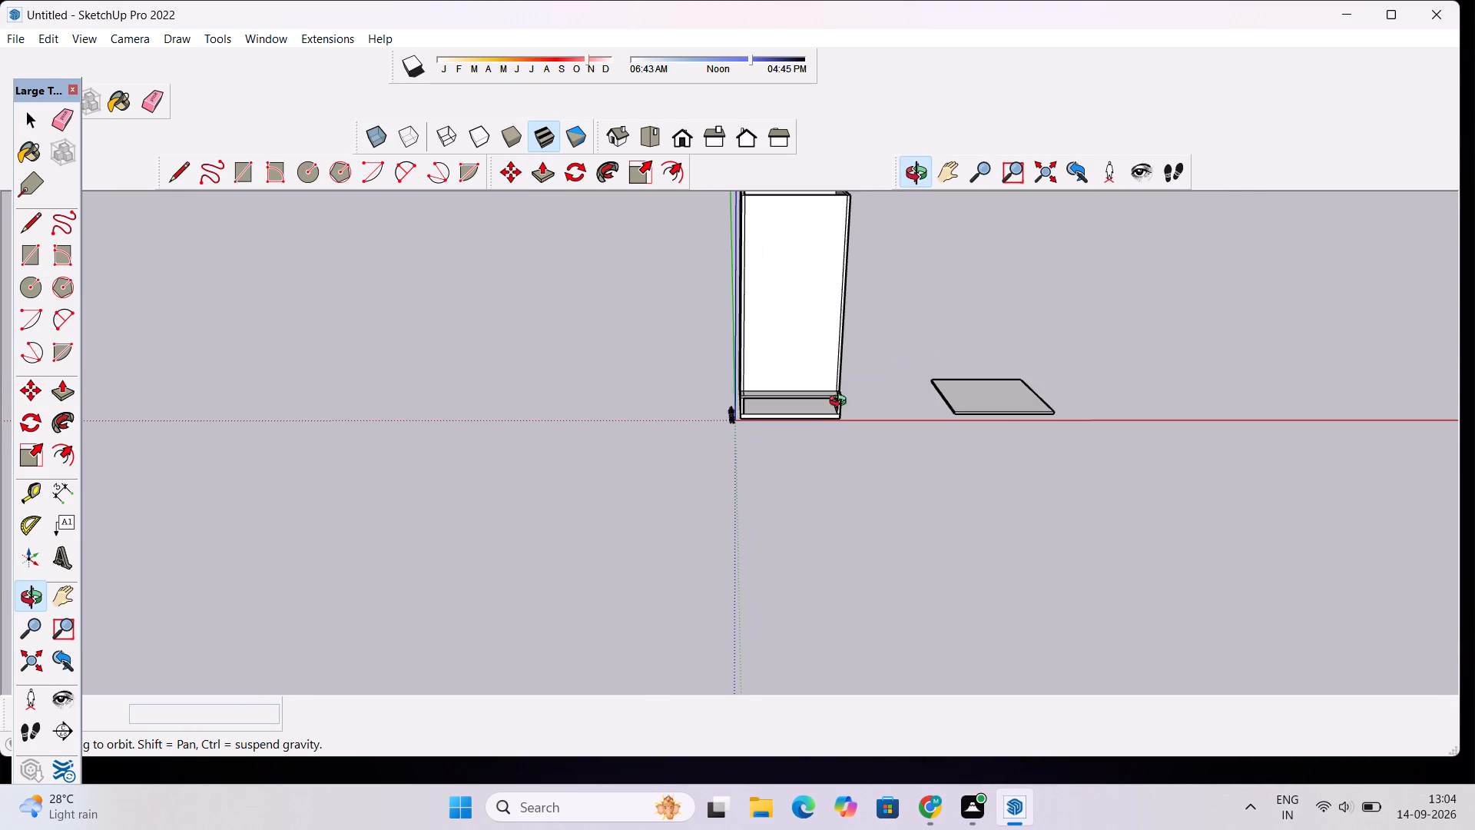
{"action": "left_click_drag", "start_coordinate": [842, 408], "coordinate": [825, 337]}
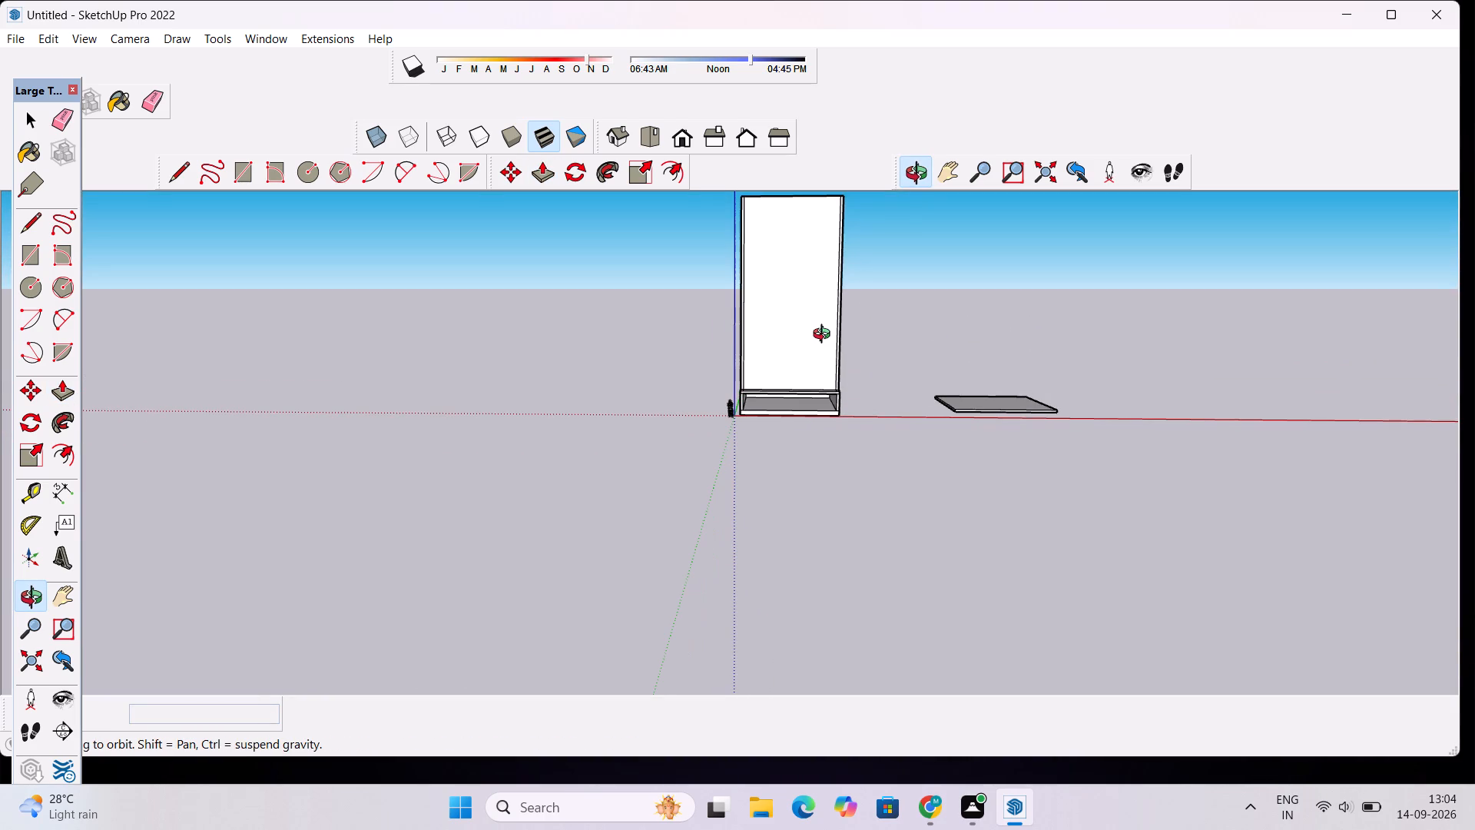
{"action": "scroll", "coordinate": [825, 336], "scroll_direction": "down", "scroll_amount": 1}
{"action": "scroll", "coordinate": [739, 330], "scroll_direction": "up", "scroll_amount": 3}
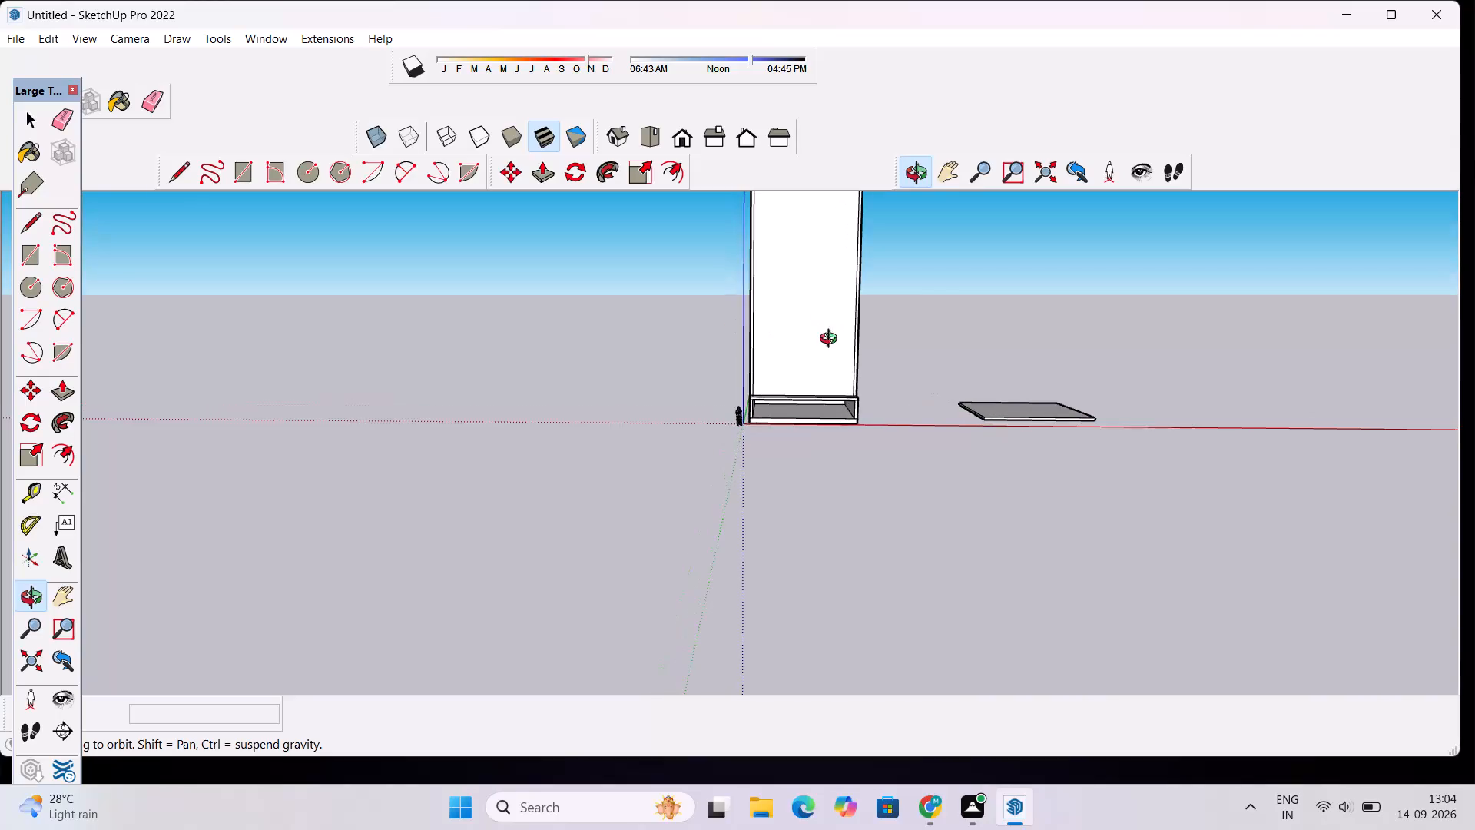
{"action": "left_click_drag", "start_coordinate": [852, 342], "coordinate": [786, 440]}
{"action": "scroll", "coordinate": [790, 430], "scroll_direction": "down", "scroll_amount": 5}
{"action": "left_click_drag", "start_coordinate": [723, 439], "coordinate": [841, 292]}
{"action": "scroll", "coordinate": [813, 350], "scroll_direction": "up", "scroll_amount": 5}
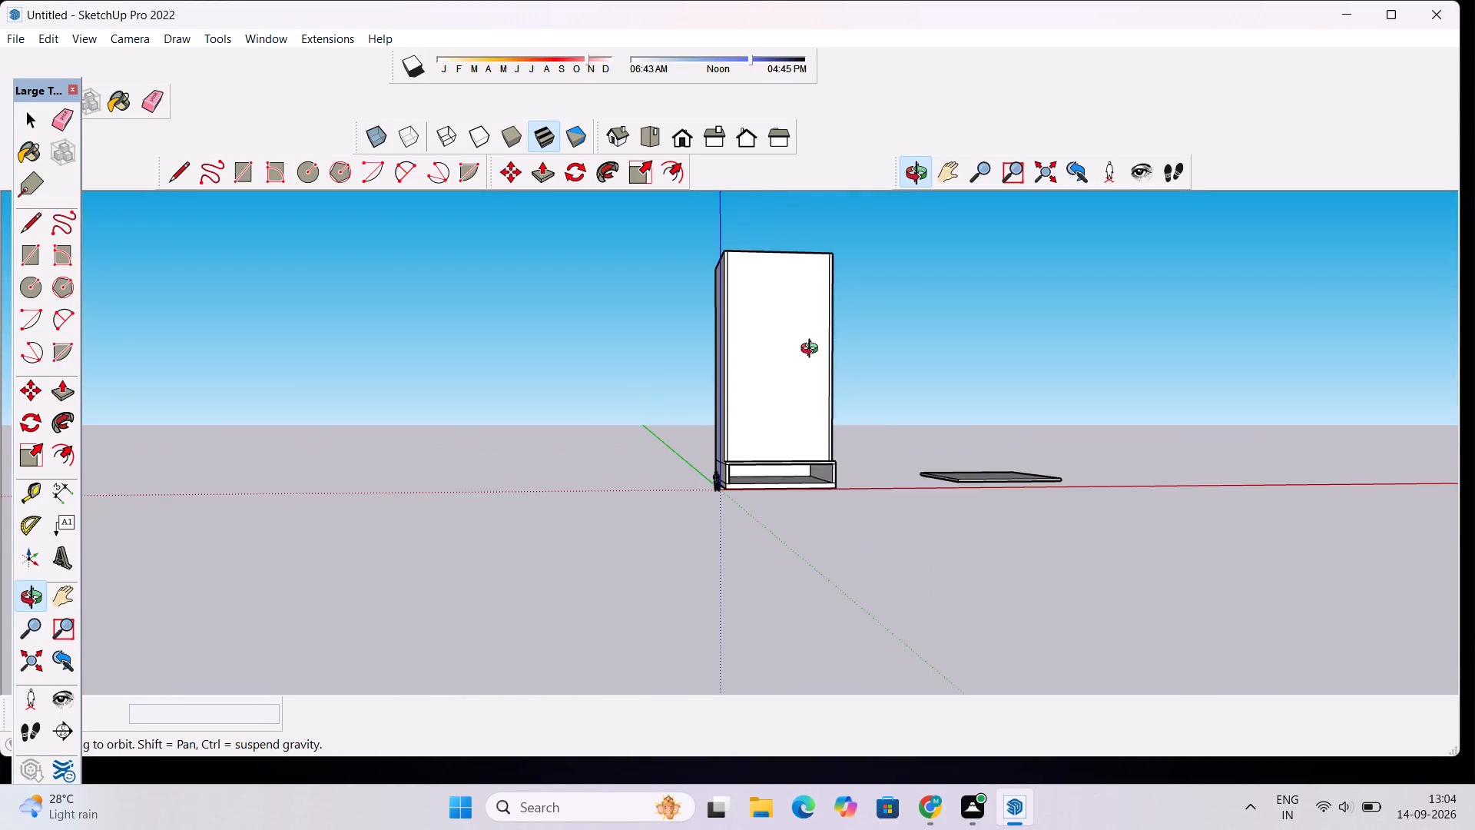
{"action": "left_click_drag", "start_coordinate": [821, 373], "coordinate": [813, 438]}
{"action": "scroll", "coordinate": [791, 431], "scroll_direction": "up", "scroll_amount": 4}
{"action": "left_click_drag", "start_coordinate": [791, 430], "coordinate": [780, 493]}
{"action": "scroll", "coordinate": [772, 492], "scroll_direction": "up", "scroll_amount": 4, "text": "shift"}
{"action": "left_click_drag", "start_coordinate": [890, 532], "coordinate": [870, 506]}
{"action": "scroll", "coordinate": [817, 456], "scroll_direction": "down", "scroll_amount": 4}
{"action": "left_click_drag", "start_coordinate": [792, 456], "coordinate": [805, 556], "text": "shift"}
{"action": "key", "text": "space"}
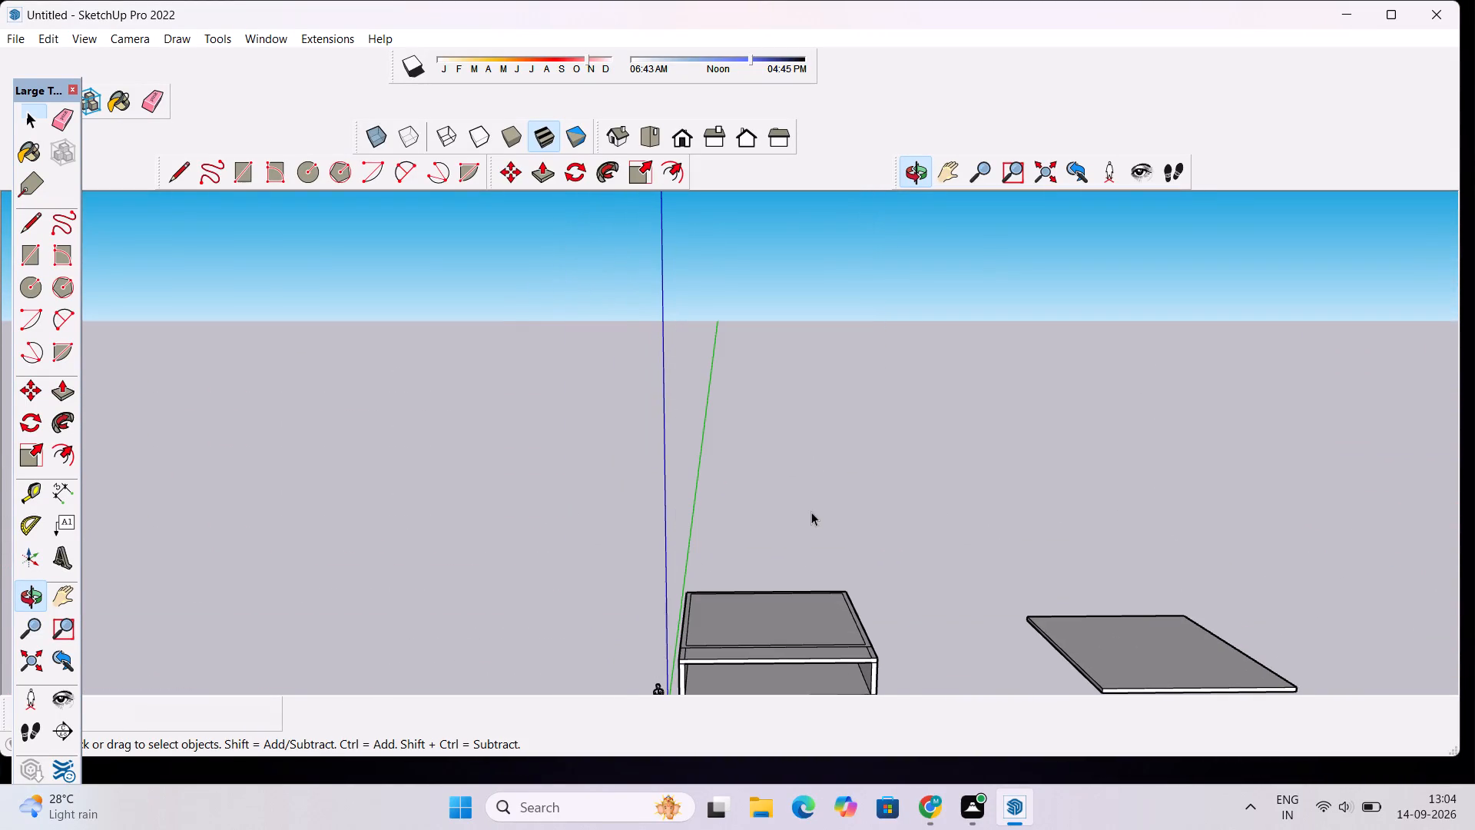
Push/Pull the perimeter wall strip on the roof slab upward by 20'.
{"action": "scroll", "coordinate": [907, 679], "scroll_direction": "up", "scroll_amount": 5}
{"action": "scroll", "coordinate": [840, 609], "scroll_direction": "up", "scroll_amount": 9}
{"action": "left_click", "coordinate": [840, 609]}
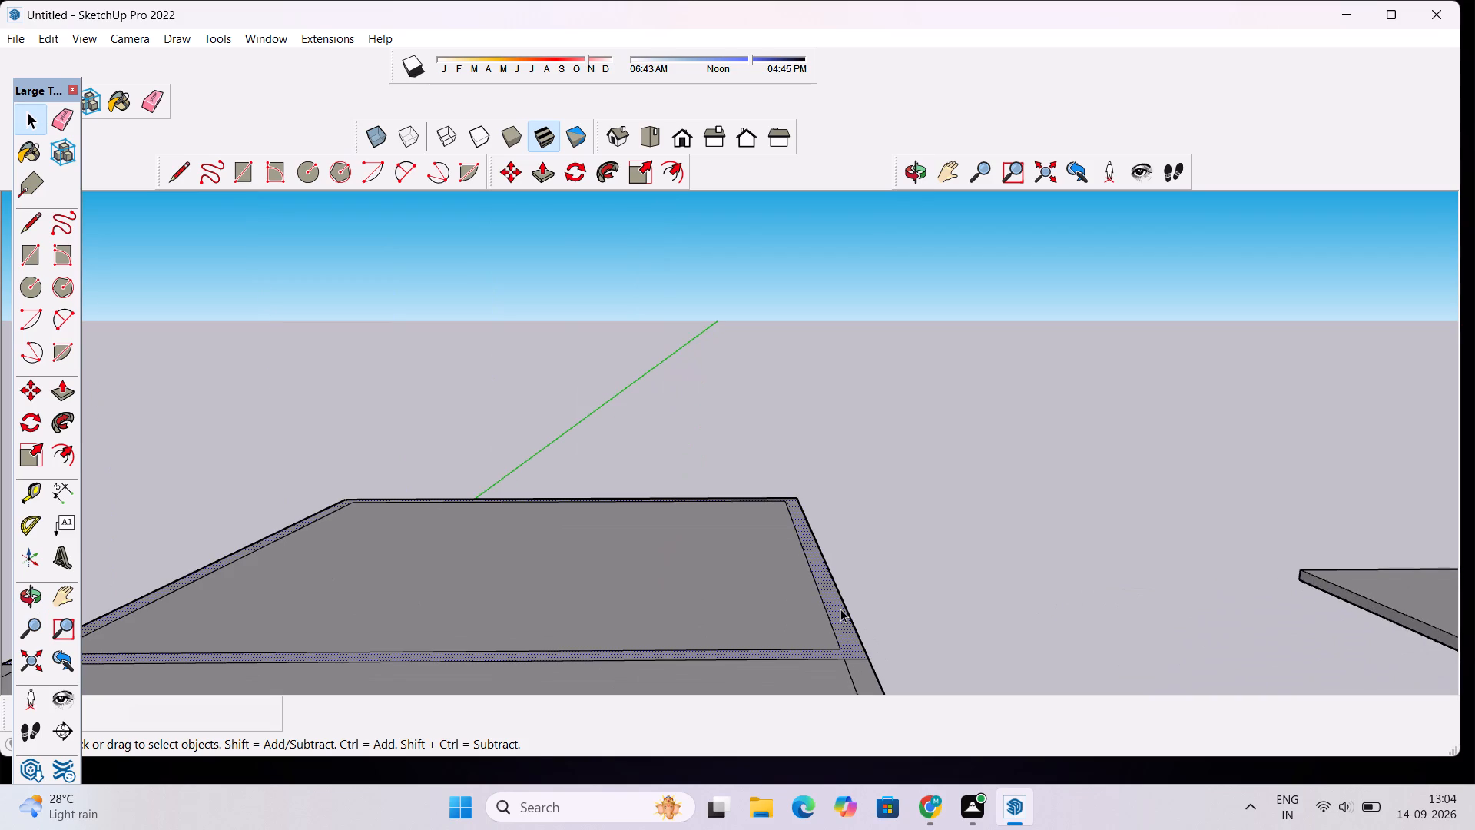
{"action": "key", "text": "p"}
{"action": "left_click", "coordinate": [840, 609]}
{"action": "scroll", "coordinate": [839, 574], "scroll_direction": "down", "scroll_amount": 10}
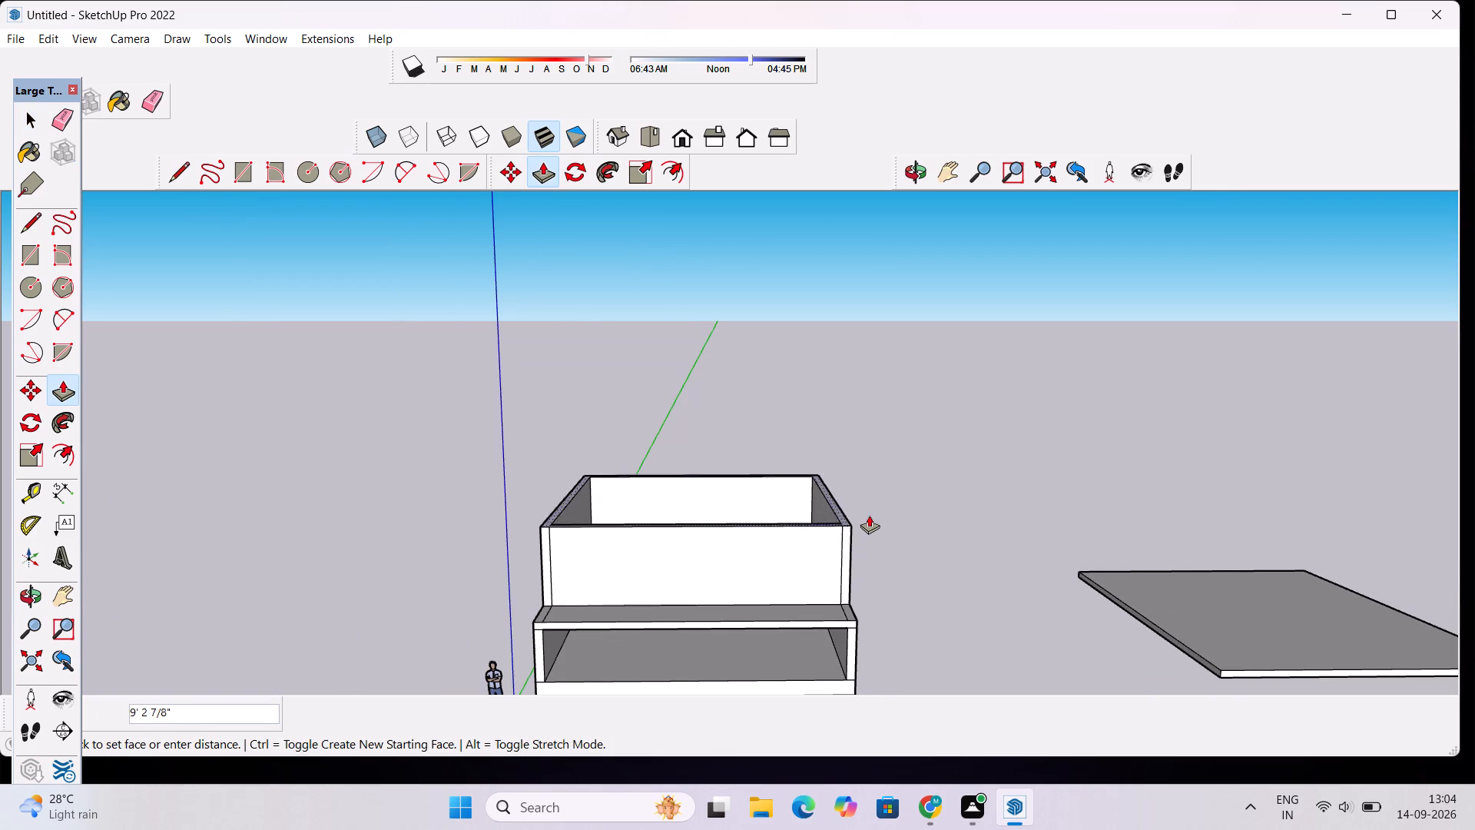
{"action": "scroll", "coordinate": [869, 515], "scroll_direction": "down", "scroll_amount": 5}
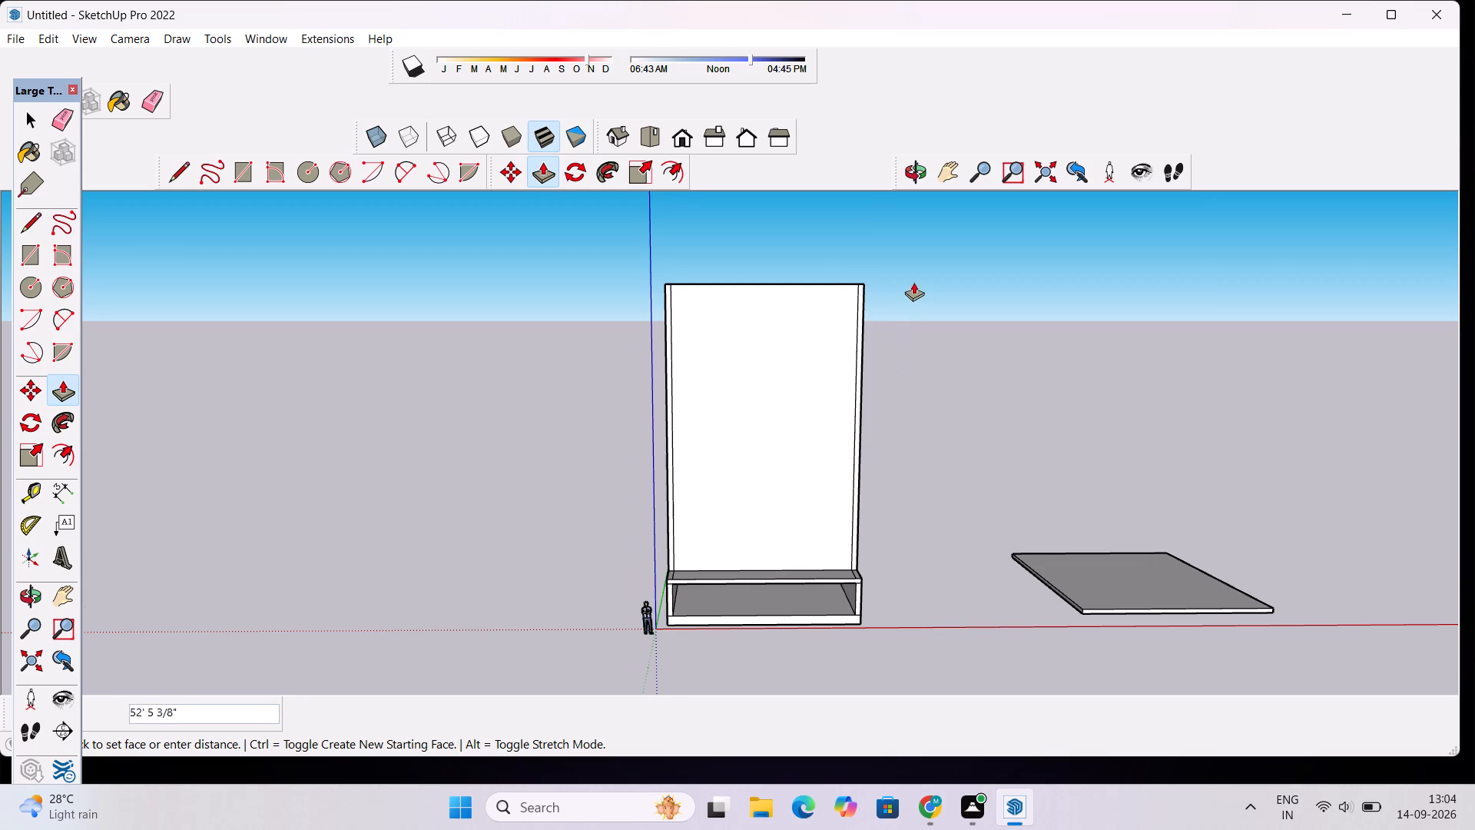
{"action": "scroll", "coordinate": [913, 282], "scroll_direction": "down", "scroll_amount": 2}
{"action": "type", "text": "20'"}
{"action": "key", "text": "Return"}
{"action": "scroll", "coordinate": [900, 377], "scroll_direction": "down", "scroll_amount": 1}
{"action": "scroll", "coordinate": [834, 423], "scroll_direction": "up", "scroll_amount": 6}
Push/Pull the top face of the raised perimeter walls upward by another 20'.
{"action": "left_click", "coordinate": [914, 167]}
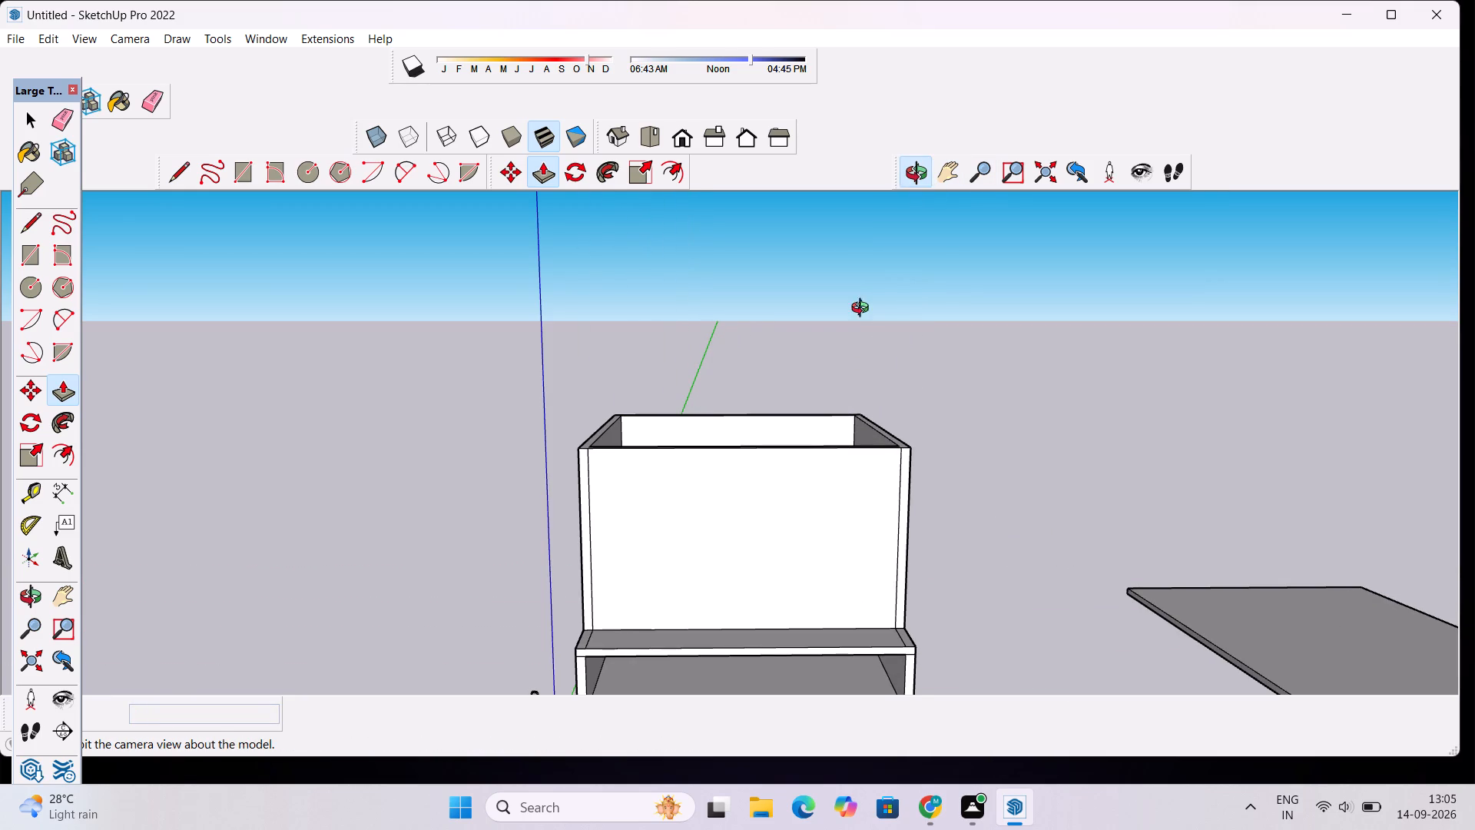
{"action": "left_click_drag", "start_coordinate": [863, 313], "coordinate": [859, 478]}
{"action": "scroll", "coordinate": [899, 555], "scroll_direction": "up", "scroll_amount": 6}
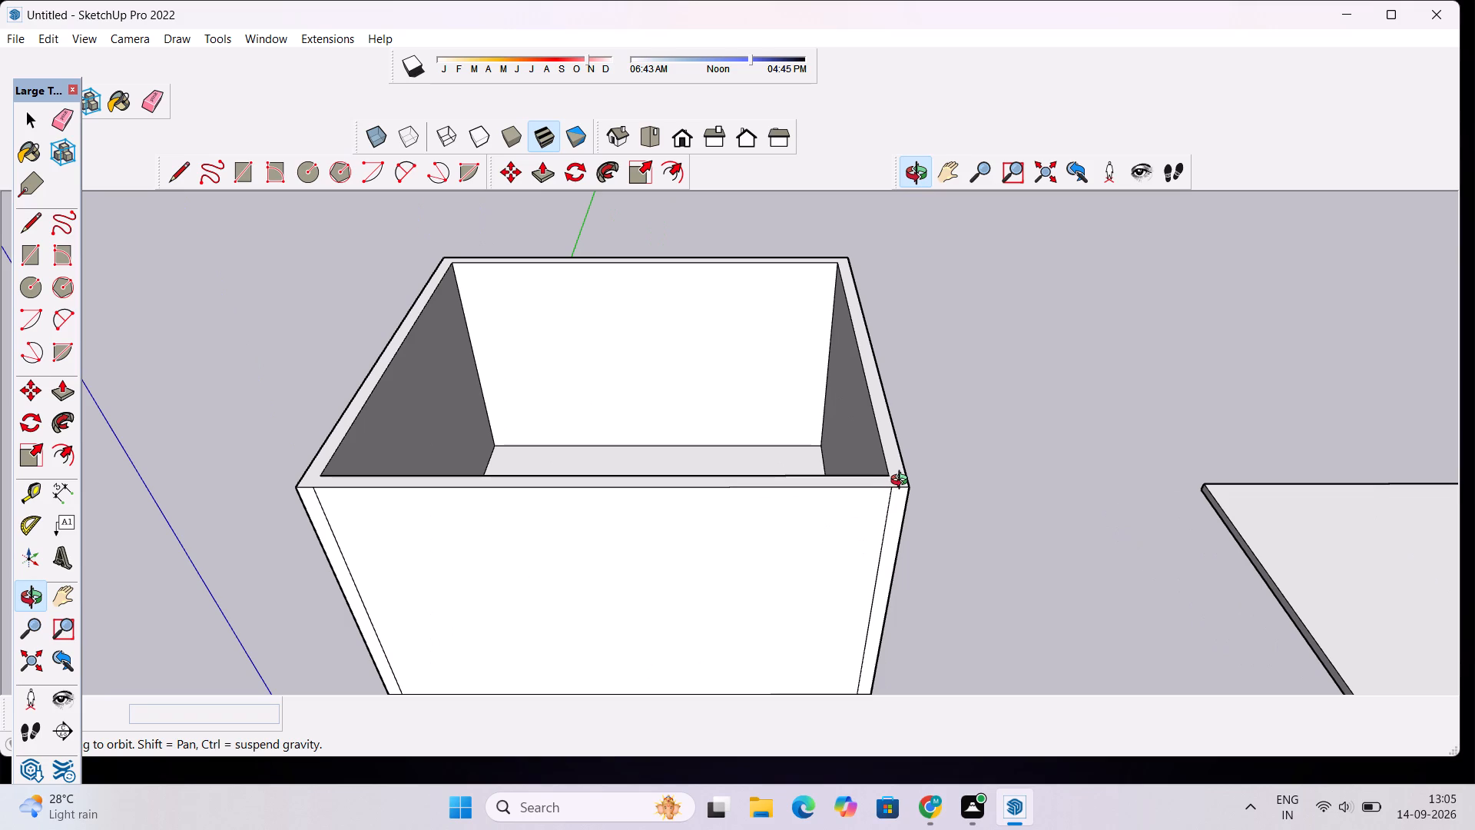
{"action": "key", "text": "p"}
{"action": "left_click", "coordinate": [904, 483]}
{"action": "scroll", "coordinate": [909, 426], "scroll_direction": "down", "scroll_amount": 5}
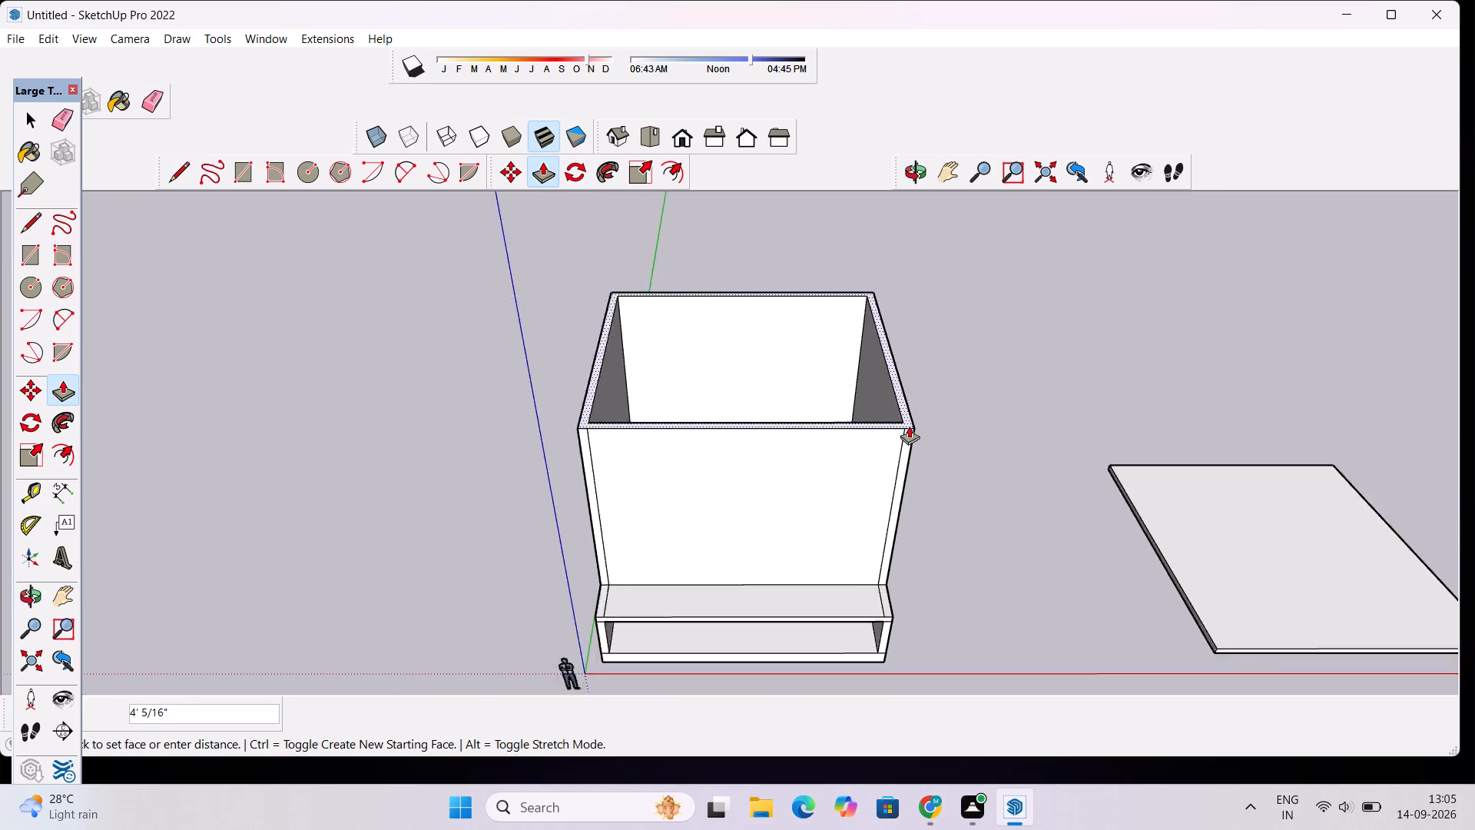
{"action": "scroll", "coordinate": [909, 426], "scroll_direction": "down", "scroll_amount": 6}
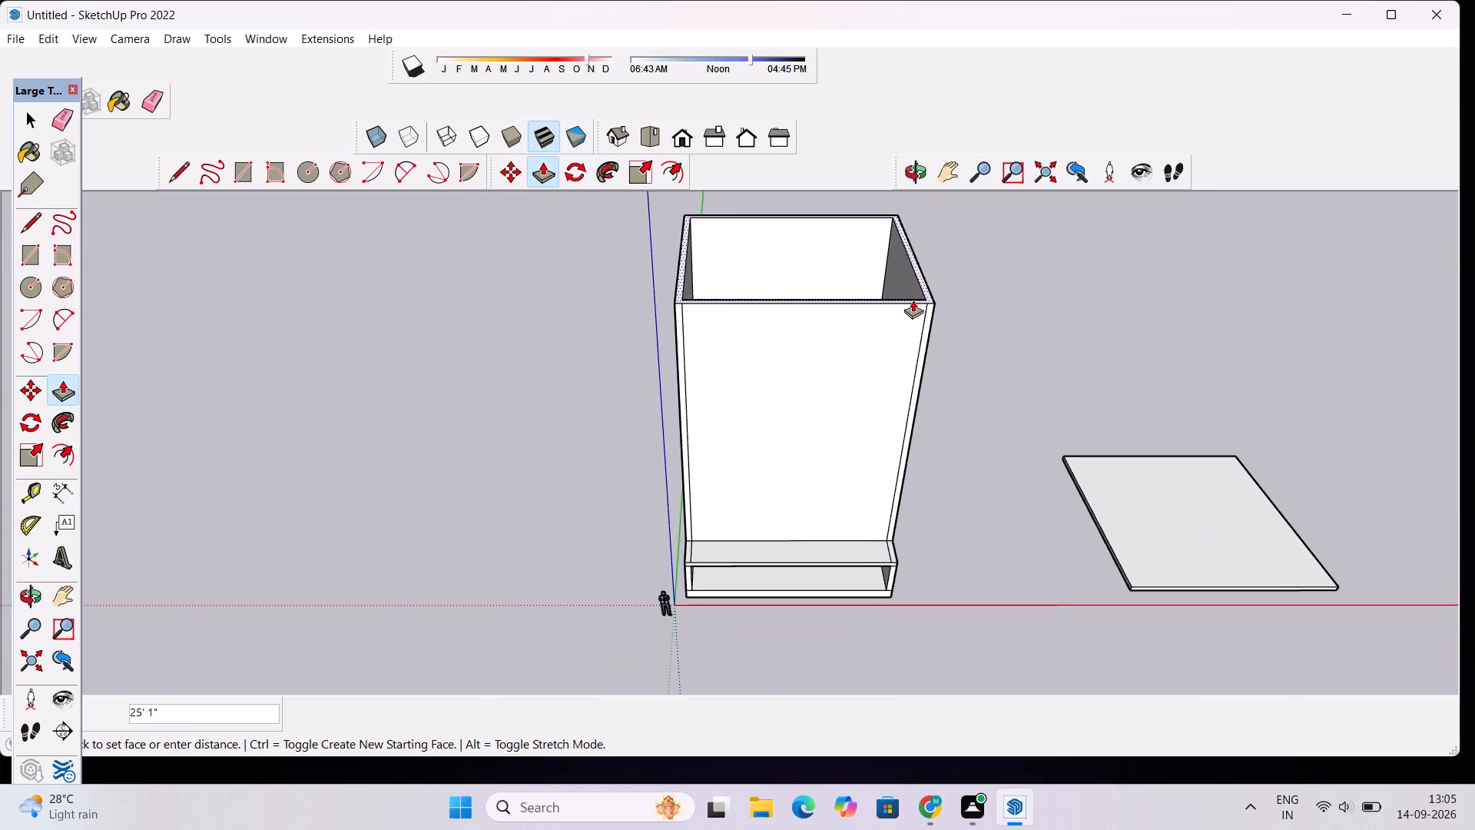
{"action": "key", "text": "3"}
{"action": "key", "text": "BackSpace"}
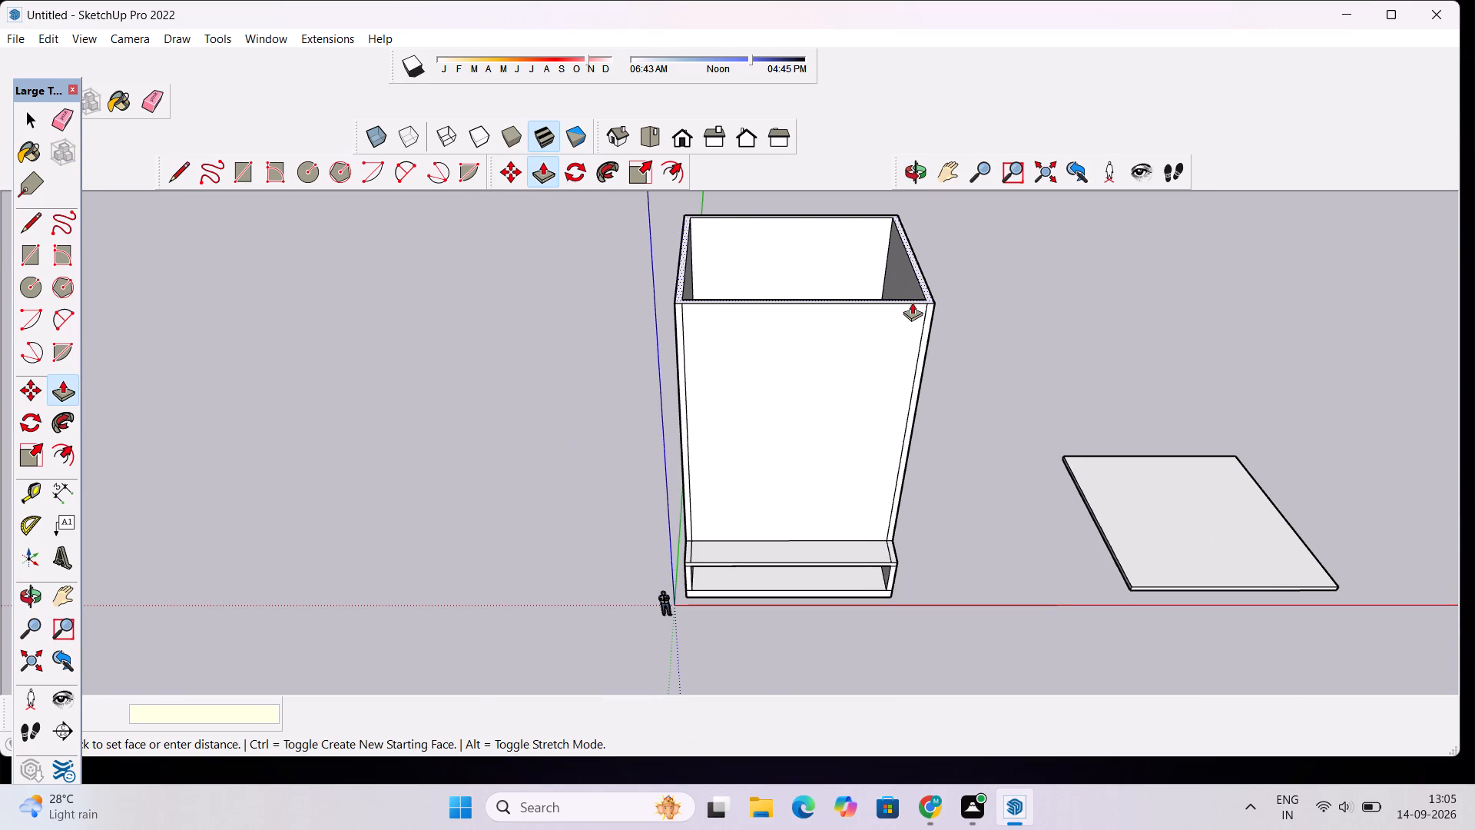
{"action": "key", "text": "2"}
{"action": "type", "text": "0'"}
{"action": "key", "text": "Return"}
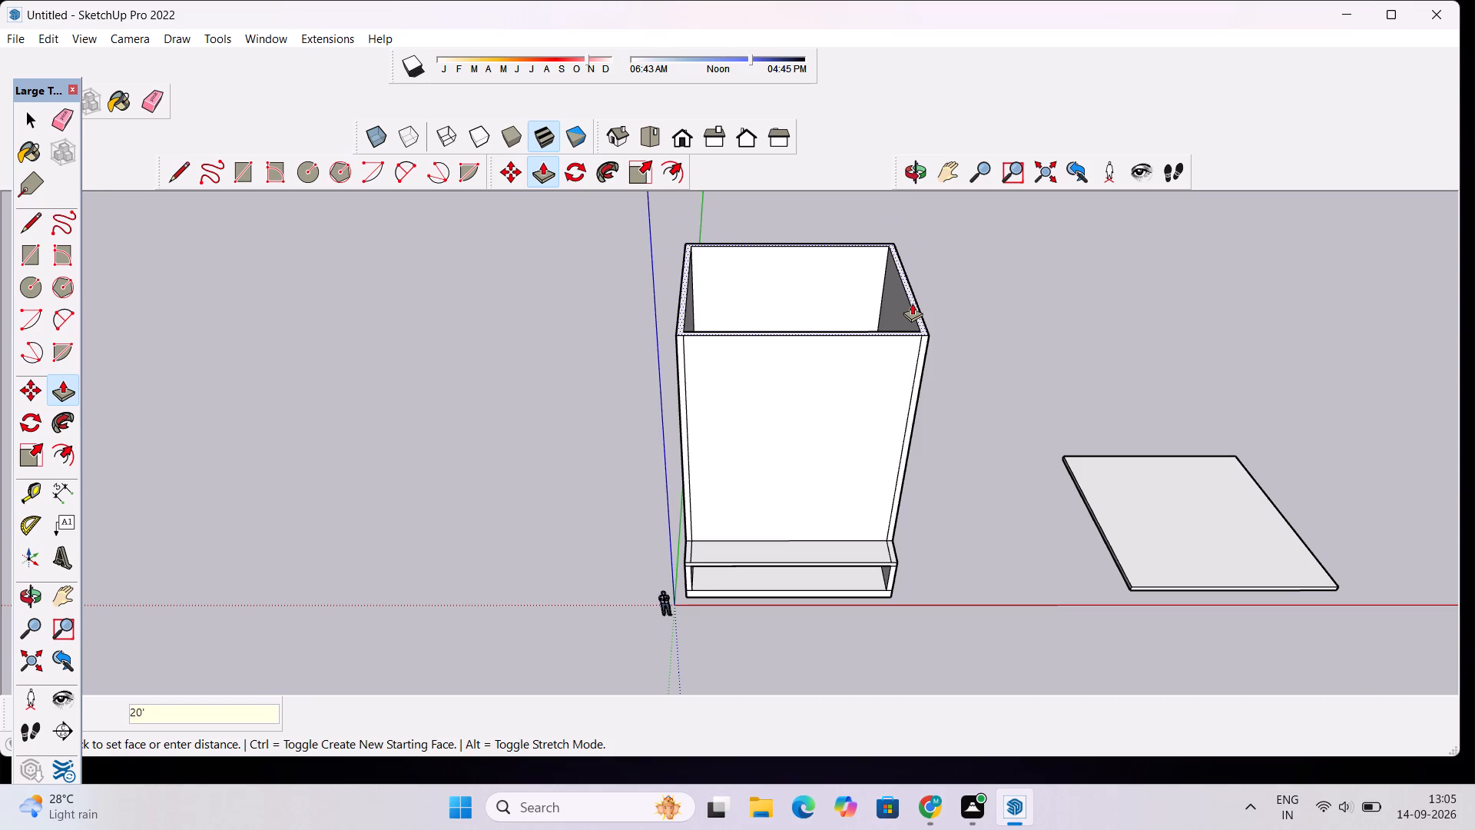
Examine the raised upper walls, their open top and the front slab ledge from the front and from above.
{"action": "scroll", "coordinate": [912, 303], "scroll_direction": "down", "scroll_amount": 11}
{"action": "left_click", "coordinate": [915, 178]}
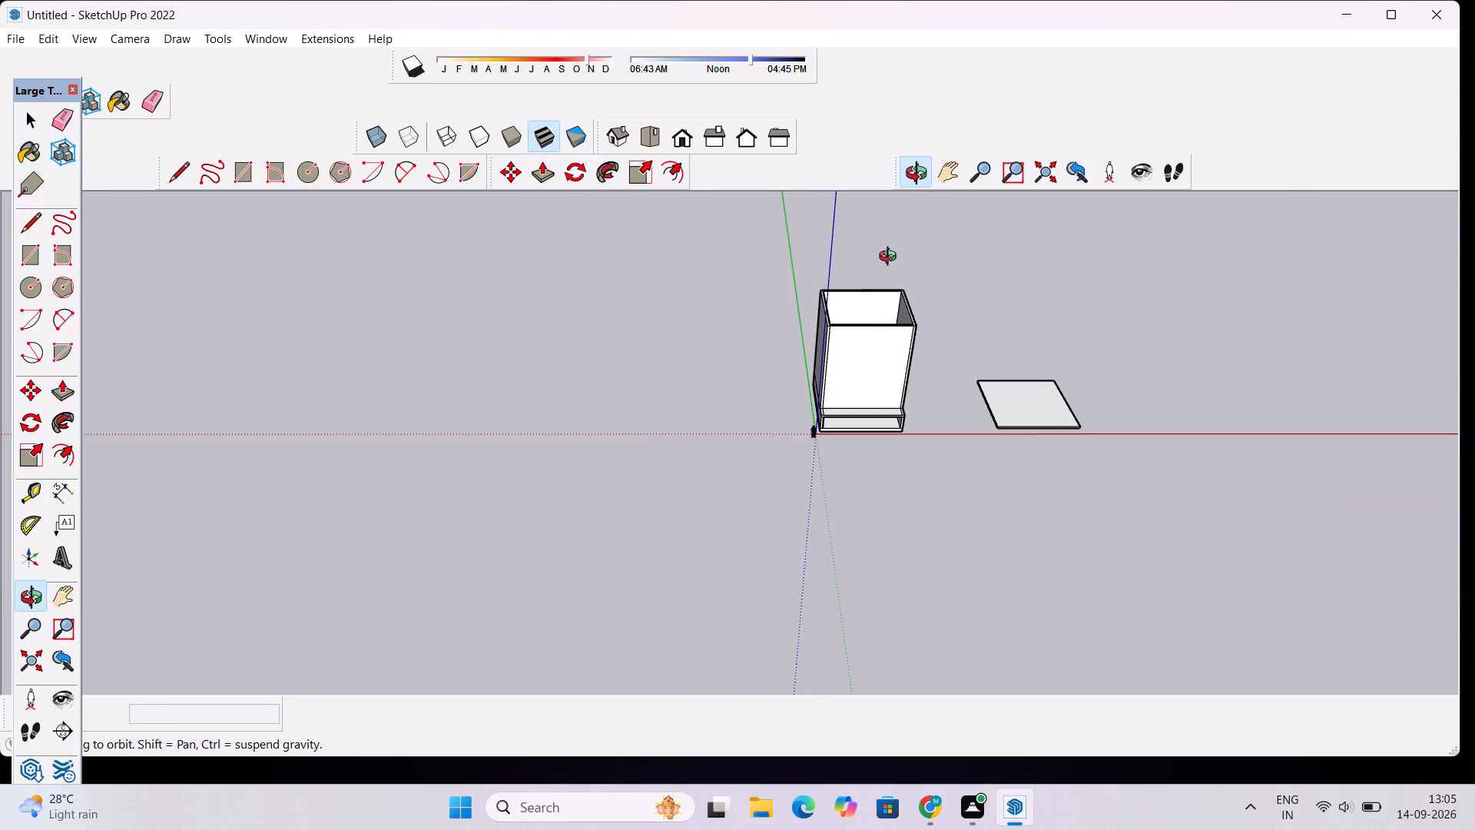
{"action": "left_click_drag", "start_coordinate": [899, 335], "coordinate": [886, 247]}
{"action": "scroll", "coordinate": [877, 225], "scroll_direction": "up", "scroll_amount": 6}
{"action": "left_click_drag", "start_coordinate": [950, 453], "coordinate": [916, 304]}
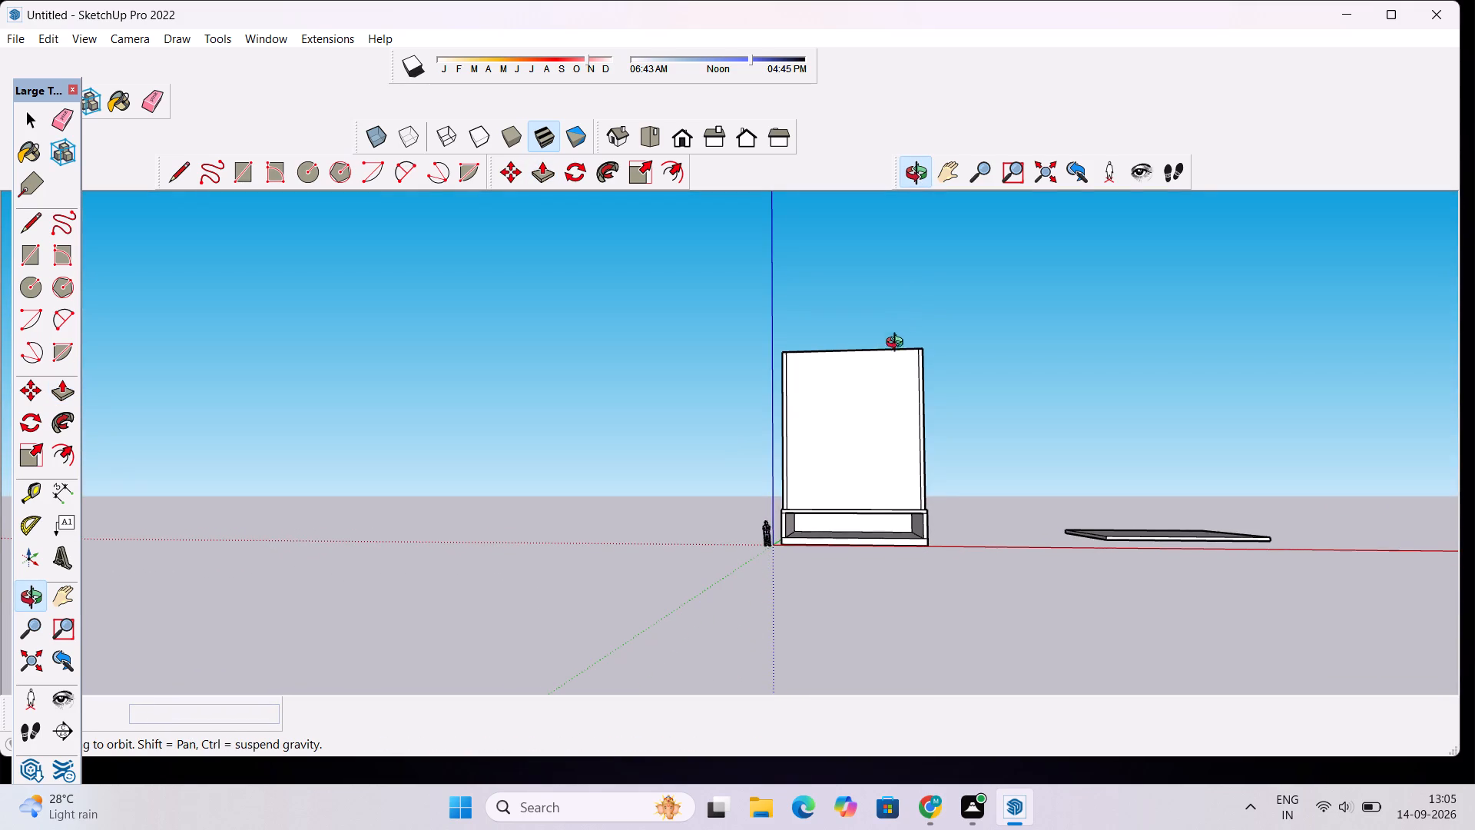
{"action": "scroll", "coordinate": [845, 432], "scroll_direction": "up", "scroll_amount": 5}
{"action": "scroll", "coordinate": [838, 330], "scroll_direction": "down", "scroll_amount": 6}
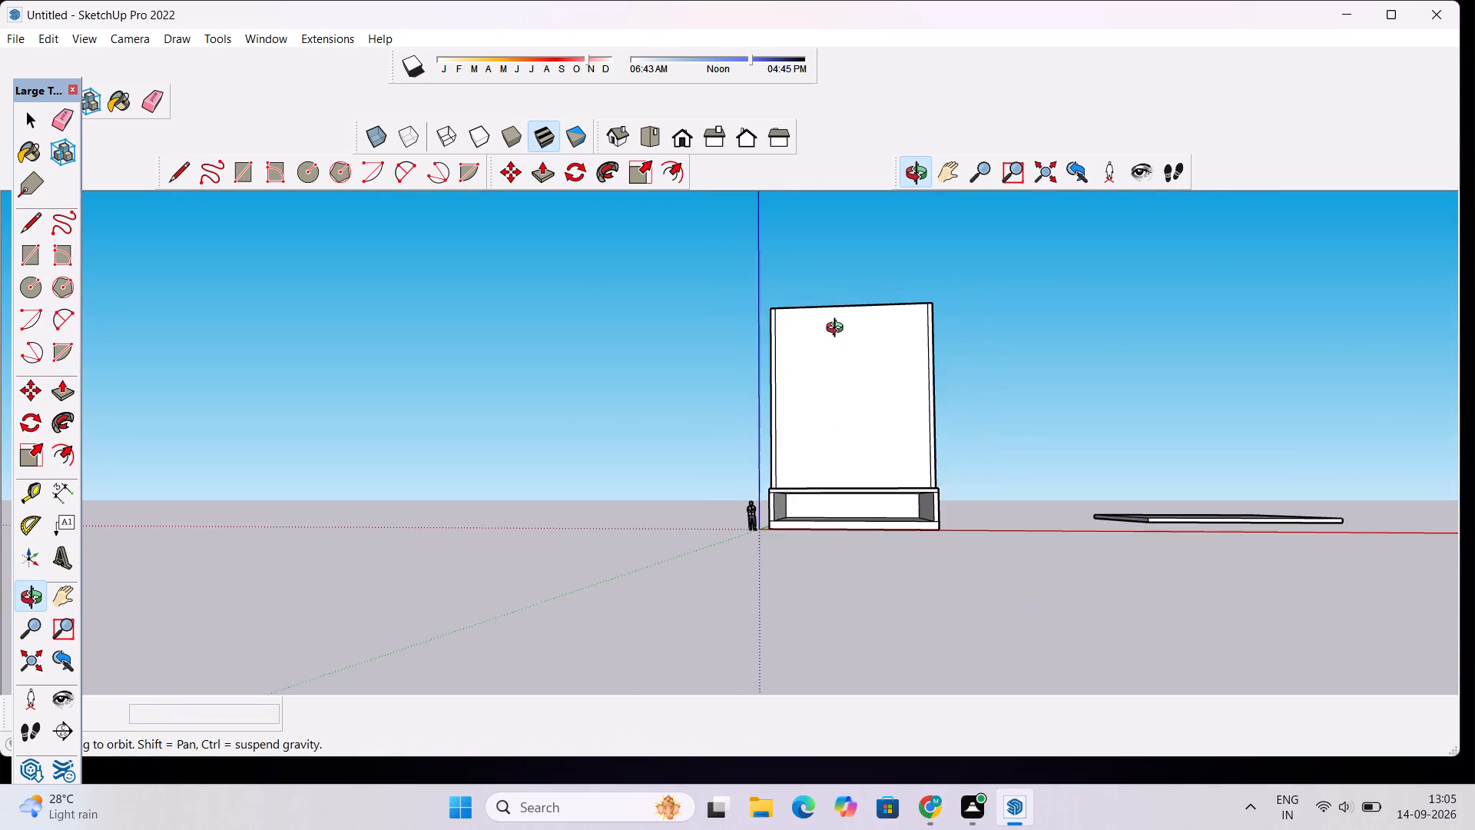
{"action": "left_click_drag", "start_coordinate": [846, 333], "coordinate": [860, 463]}
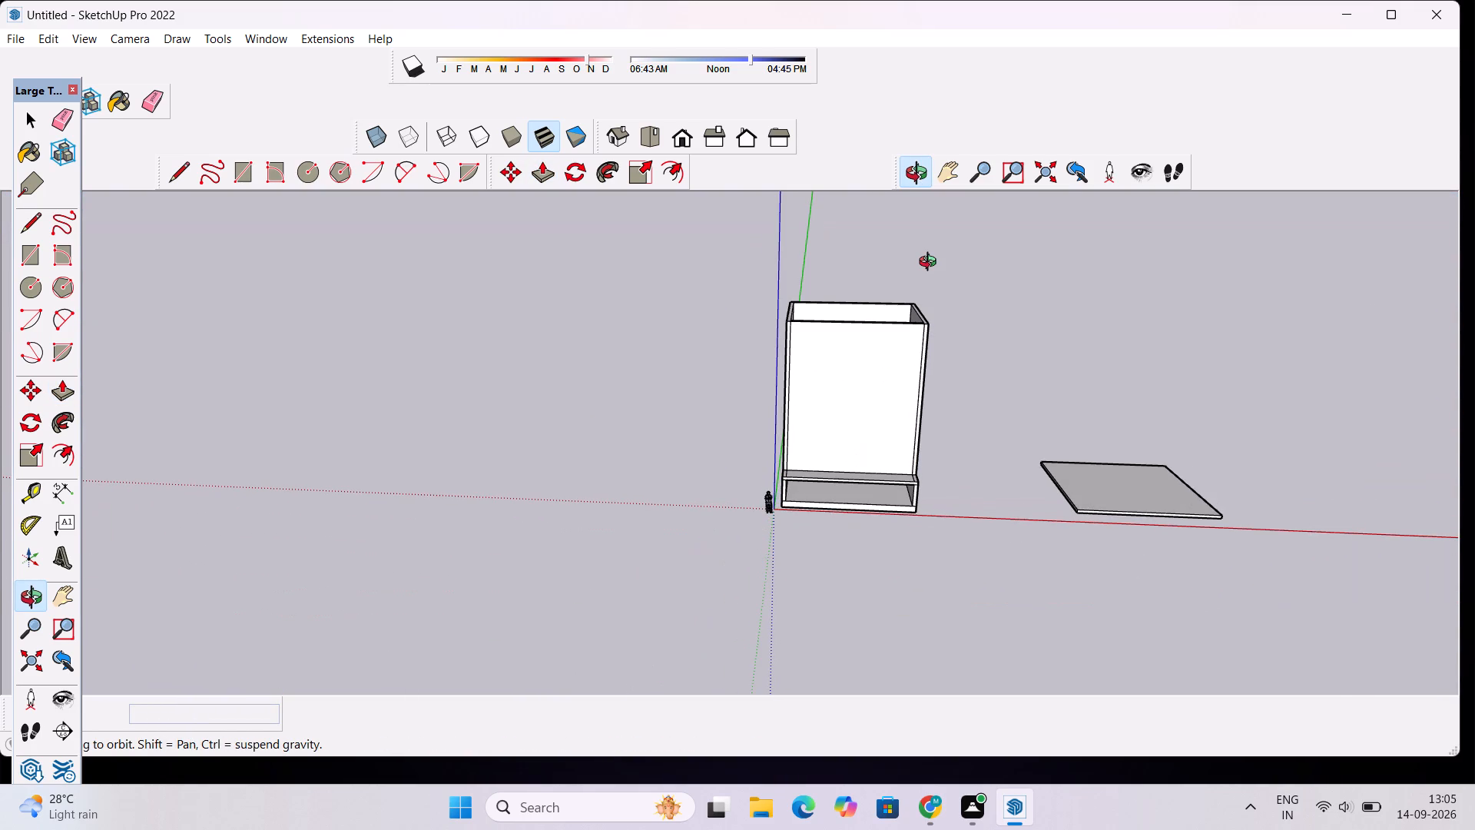
{"action": "scroll", "coordinate": [931, 264], "scroll_direction": "up", "scroll_amount": 4}
{"action": "left_click_drag", "start_coordinate": [929, 337], "coordinate": [933, 379]}
{"action": "scroll", "coordinate": [921, 340], "scroll_direction": "up", "scroll_amount": 5}
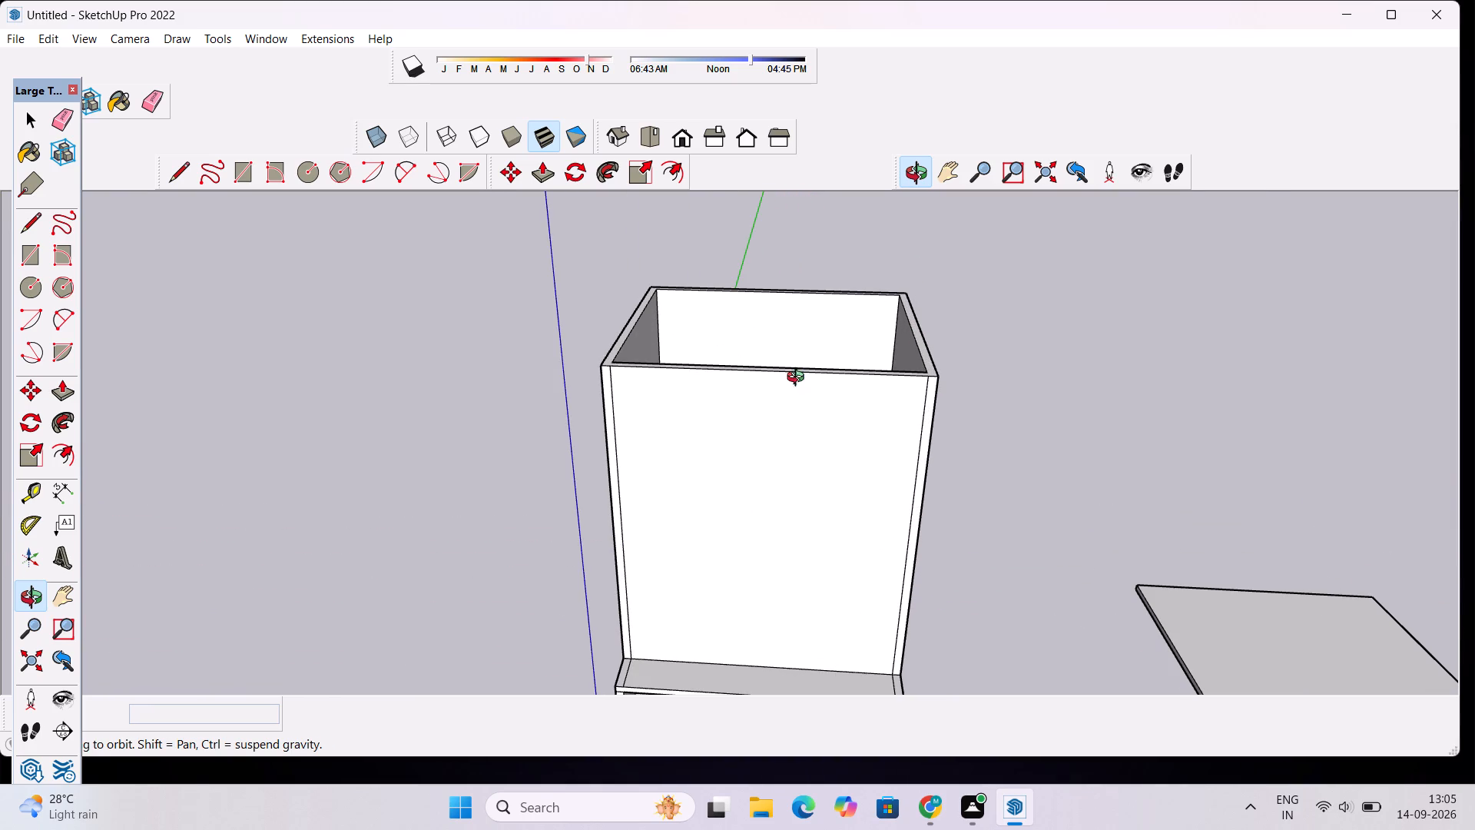
{"action": "left_click_drag", "start_coordinate": [827, 396], "coordinate": [890, 386]}
{"action": "scroll", "coordinate": [890, 386], "scroll_direction": "up", "scroll_amount": 2}
{"action": "left_click_drag", "start_coordinate": [890, 386], "coordinate": [717, 403], "text": "shift"}
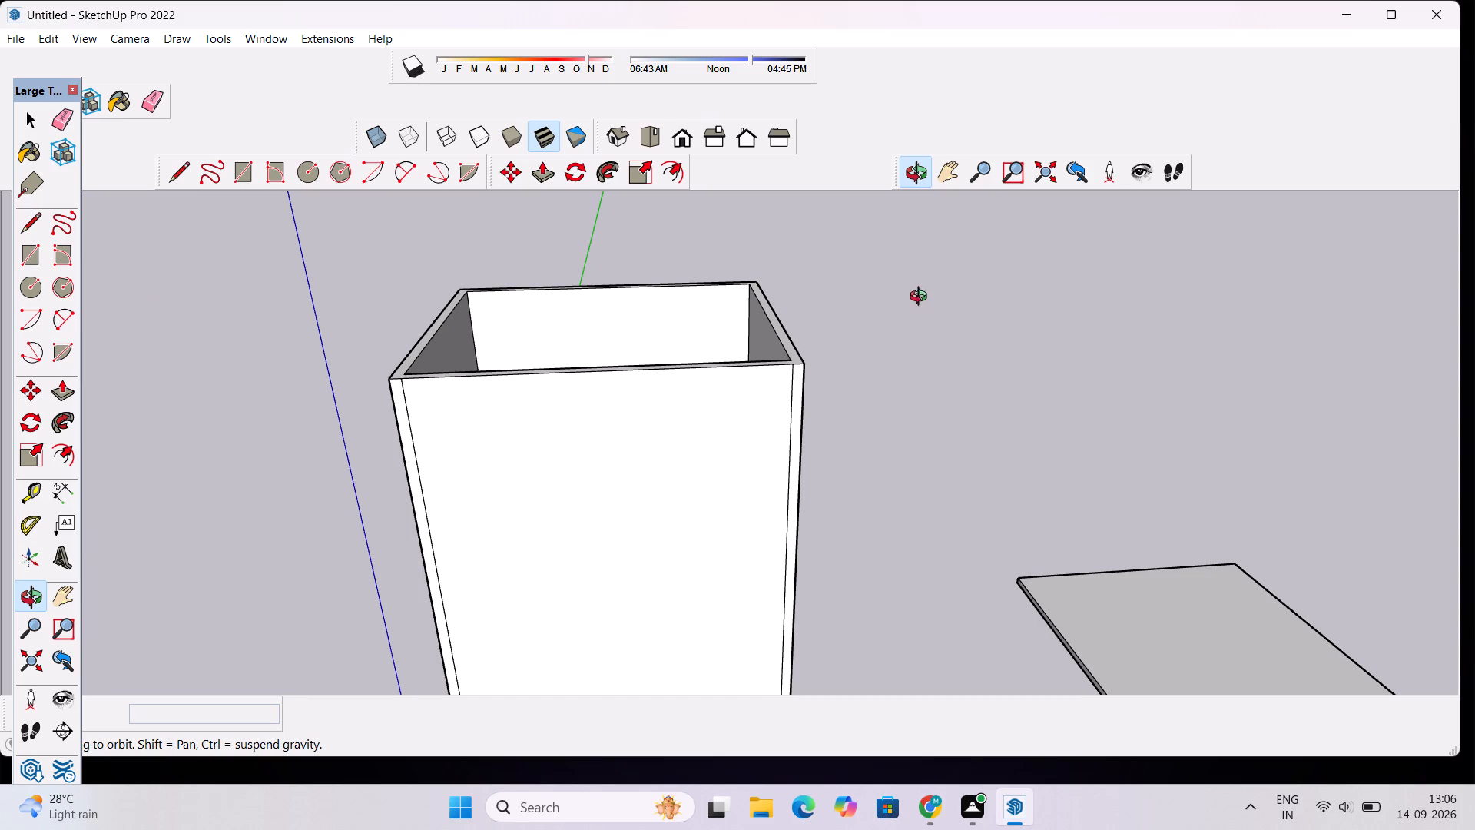
{"action": "scroll", "coordinate": [822, 340], "scroll_direction": "down", "scroll_amount": 10}
{"action": "scroll", "coordinate": [784, 508], "scroll_direction": "up", "scroll_amount": 6}
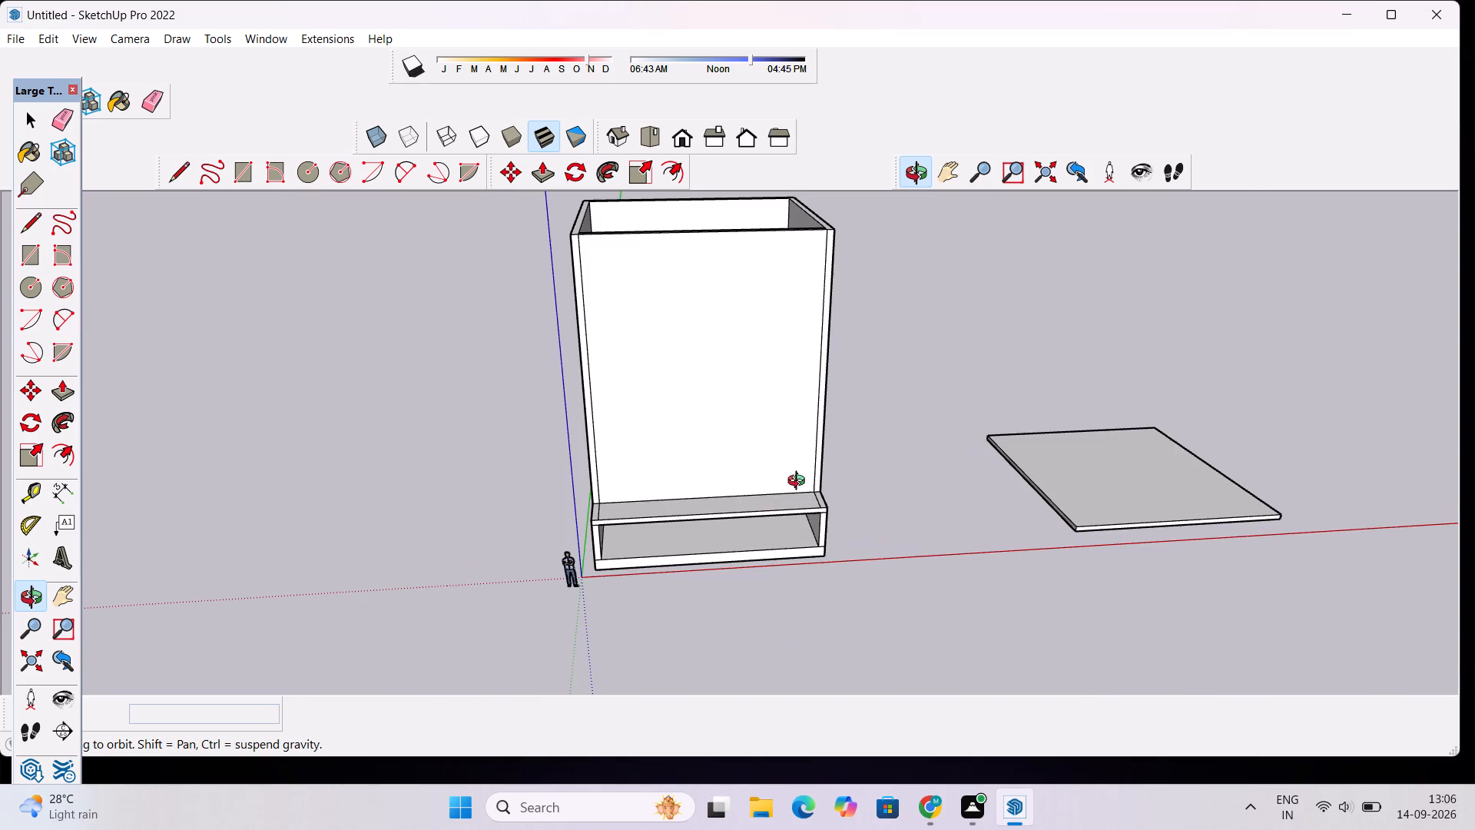
{"action": "scroll", "coordinate": [684, 522], "scroll_direction": "down", "scroll_amount": 7}
{"action": "left_click_drag", "start_coordinate": [807, 483], "coordinate": [776, 492]}
{"action": "scroll", "coordinate": [728, 420], "scroll_direction": "up", "scroll_amount": 6}
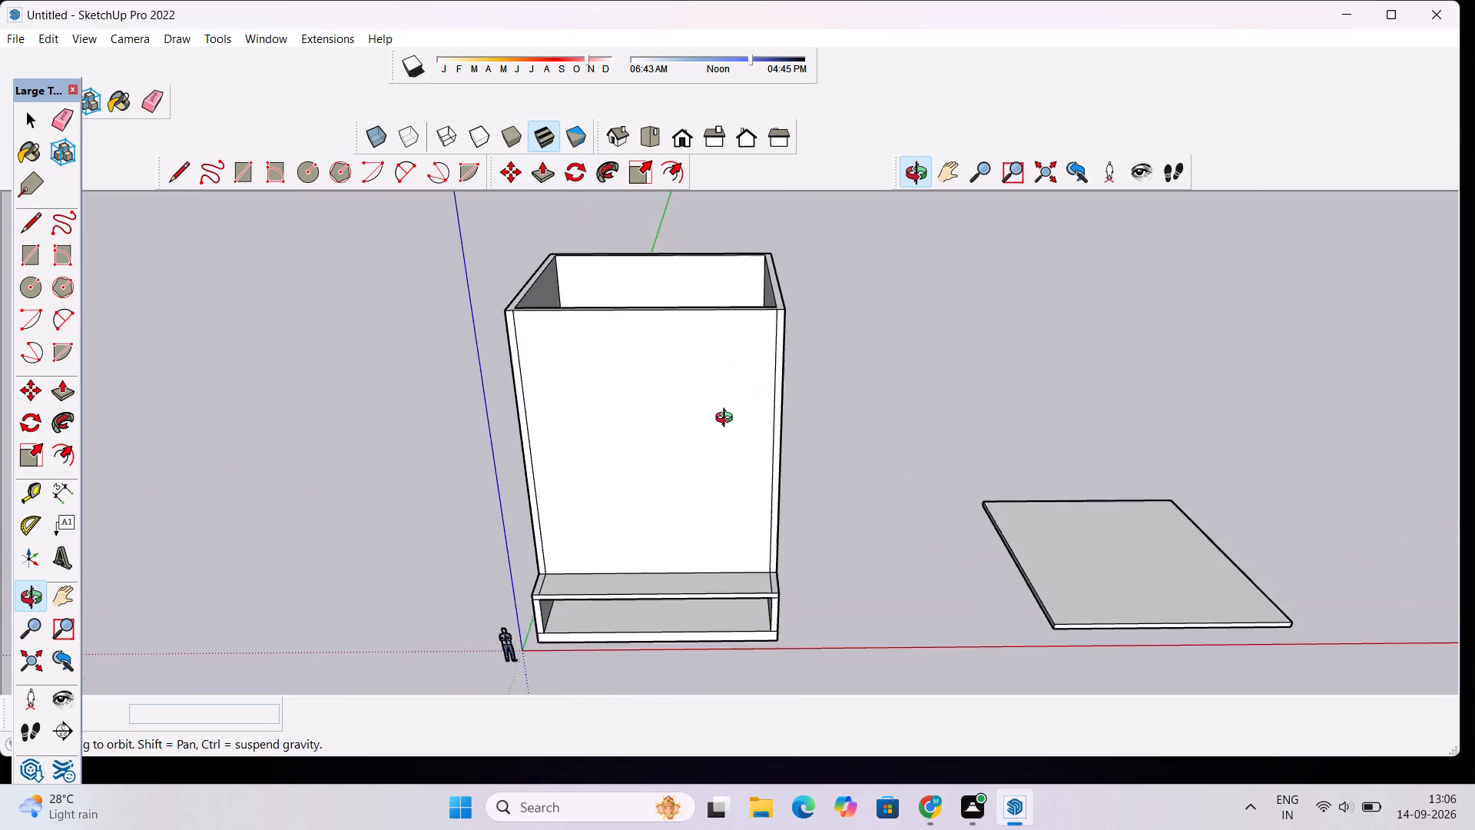
{"action": "scroll", "coordinate": [728, 420], "scroll_direction": "up", "scroll_amount": 1}
{"action": "left_click_drag", "start_coordinate": [723, 413], "coordinate": [711, 562]}
{"action": "scroll", "coordinate": [711, 494], "scroll_direction": "down", "scroll_amount": 6}
{"action": "left_click_drag", "start_coordinate": [704, 517], "coordinate": [704, 512]}
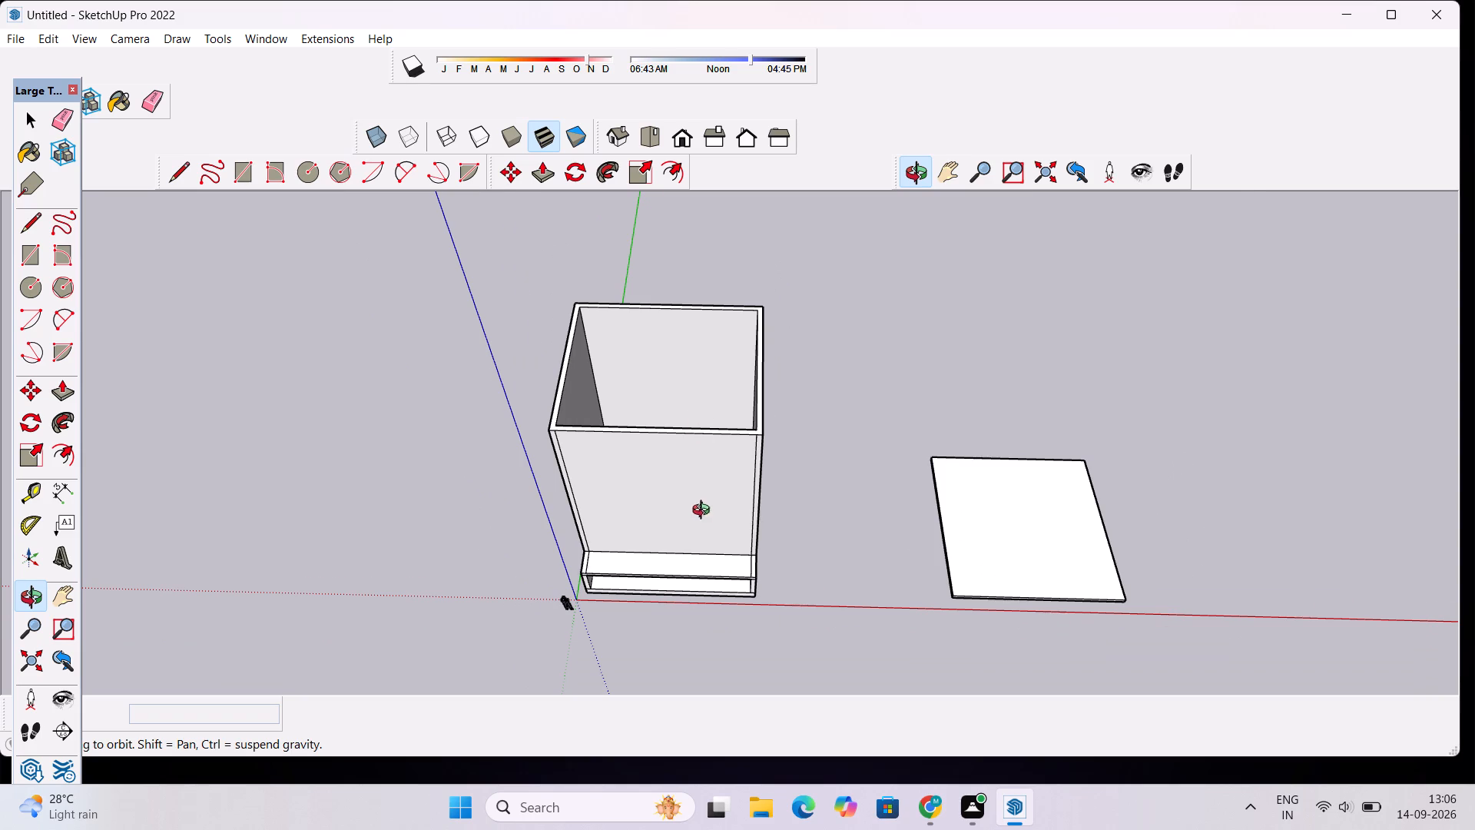
{"action": "left_click_drag", "start_coordinate": [704, 512], "coordinate": [707, 440]}
{"action": "scroll", "coordinate": [698, 395], "scroll_direction": "up", "scroll_amount": 8}
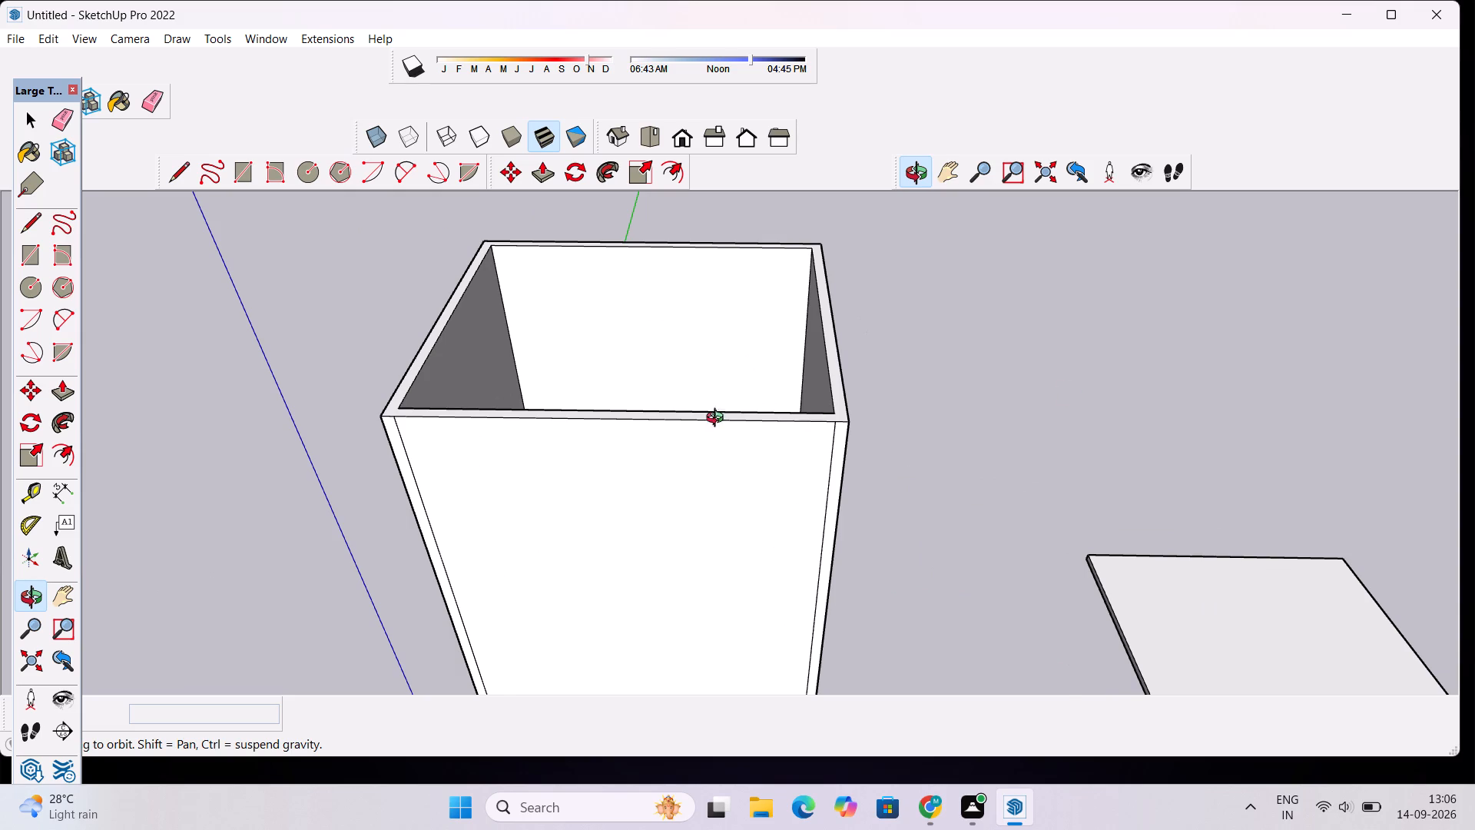
{"action": "scroll", "coordinate": [711, 450], "scroll_direction": "down", "scroll_amount": 3}
{"action": "left_click_drag", "start_coordinate": [691, 519], "coordinate": [700, 389]}
{"action": "scroll", "coordinate": [702, 383], "scroll_direction": "up", "scroll_amount": 5}
{"action": "scroll", "coordinate": [705, 383], "scroll_direction": "down", "scroll_amount": 7}
{"action": "left_click_drag", "start_coordinate": [706, 390], "coordinate": [777, 500]}
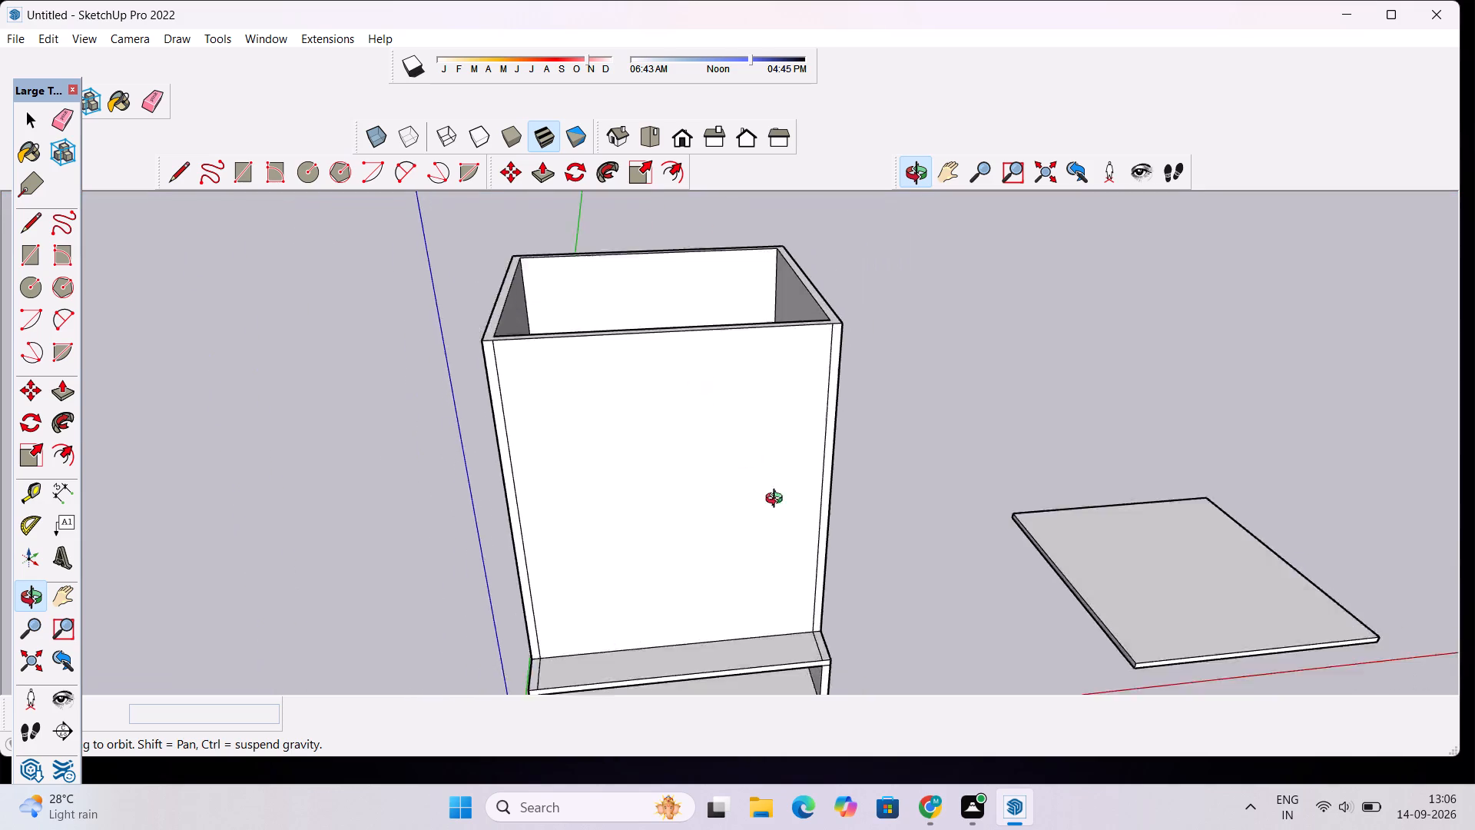
{"action": "left_click_drag", "start_coordinate": [777, 500], "coordinate": [816, 537]}
{"action": "scroll", "coordinate": [827, 536], "scroll_direction": "down", "scroll_amount": 6}
{"action": "left_click_drag", "start_coordinate": [849, 500], "coordinate": [755, 496]}
{"action": "left_click_drag", "start_coordinate": [708, 502], "coordinate": [707, 446]}
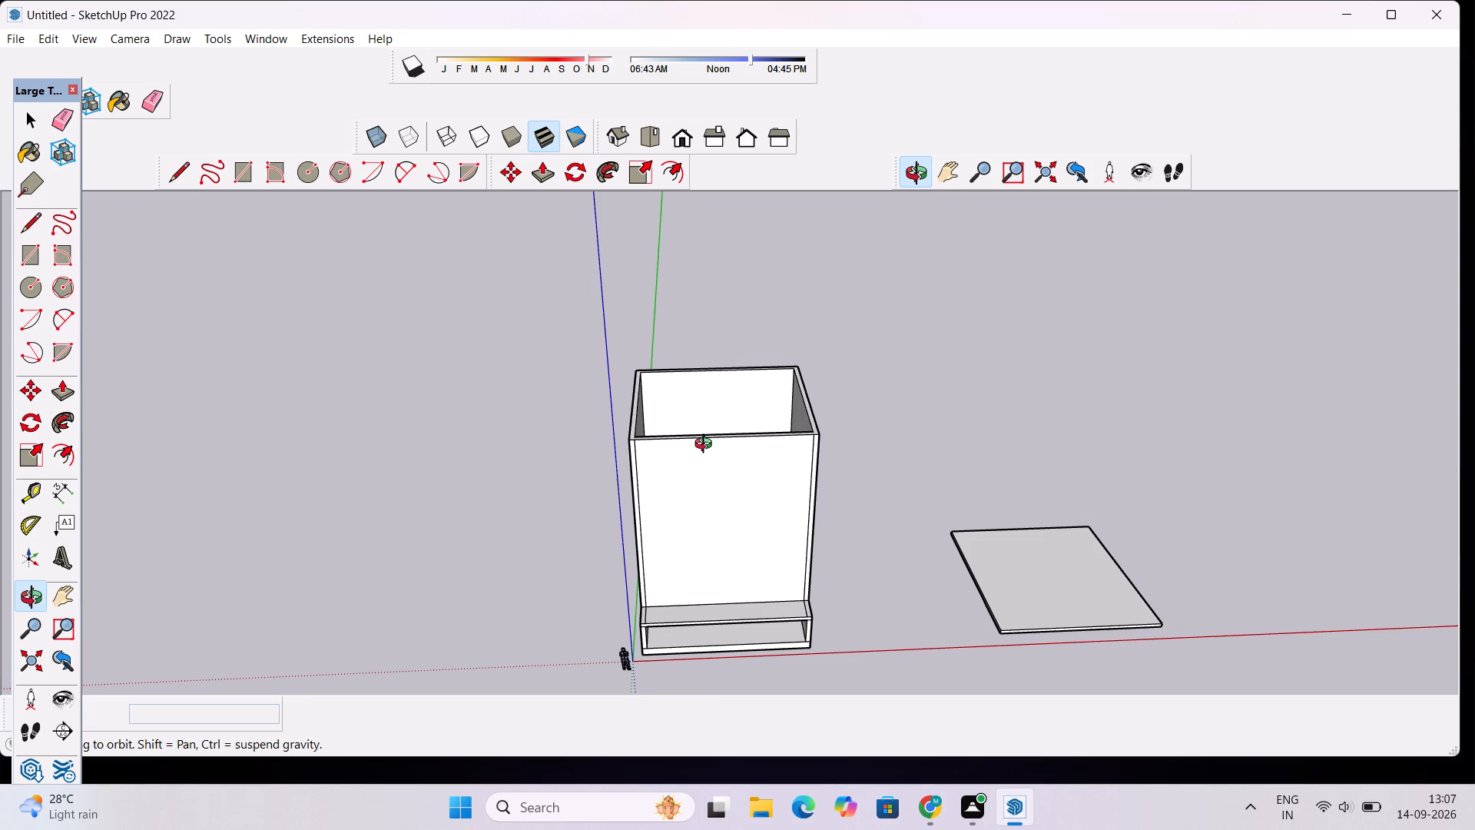
{"action": "scroll", "coordinate": [694, 415], "scroll_direction": "down", "scroll_amount": 8}
{"action": "left_click_drag", "start_coordinate": [695, 484], "coordinate": [697, 423]}
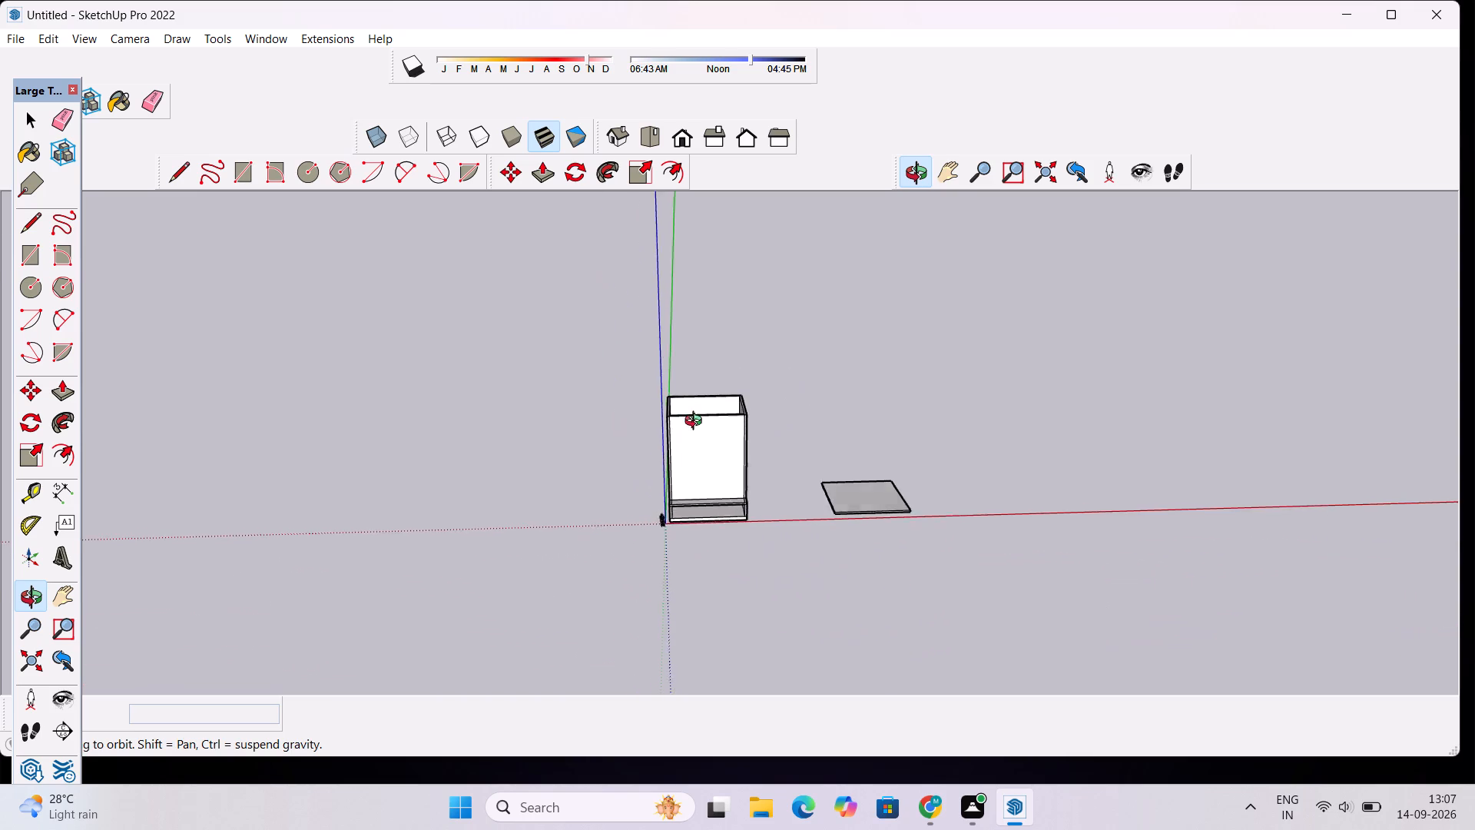
{"action": "left_click_drag", "start_coordinate": [697, 423], "coordinate": [702, 362]}
{"action": "scroll", "coordinate": [713, 394], "scroll_direction": "up", "scroll_amount": 13}
{"action": "scroll", "coordinate": [686, 466], "scroll_direction": "down", "scroll_amount": 7}
{"action": "left_click_drag", "start_coordinate": [721, 453], "coordinate": [724, 554]}
{"action": "scroll", "coordinate": [745, 421], "scroll_direction": "up", "scroll_amount": 13}
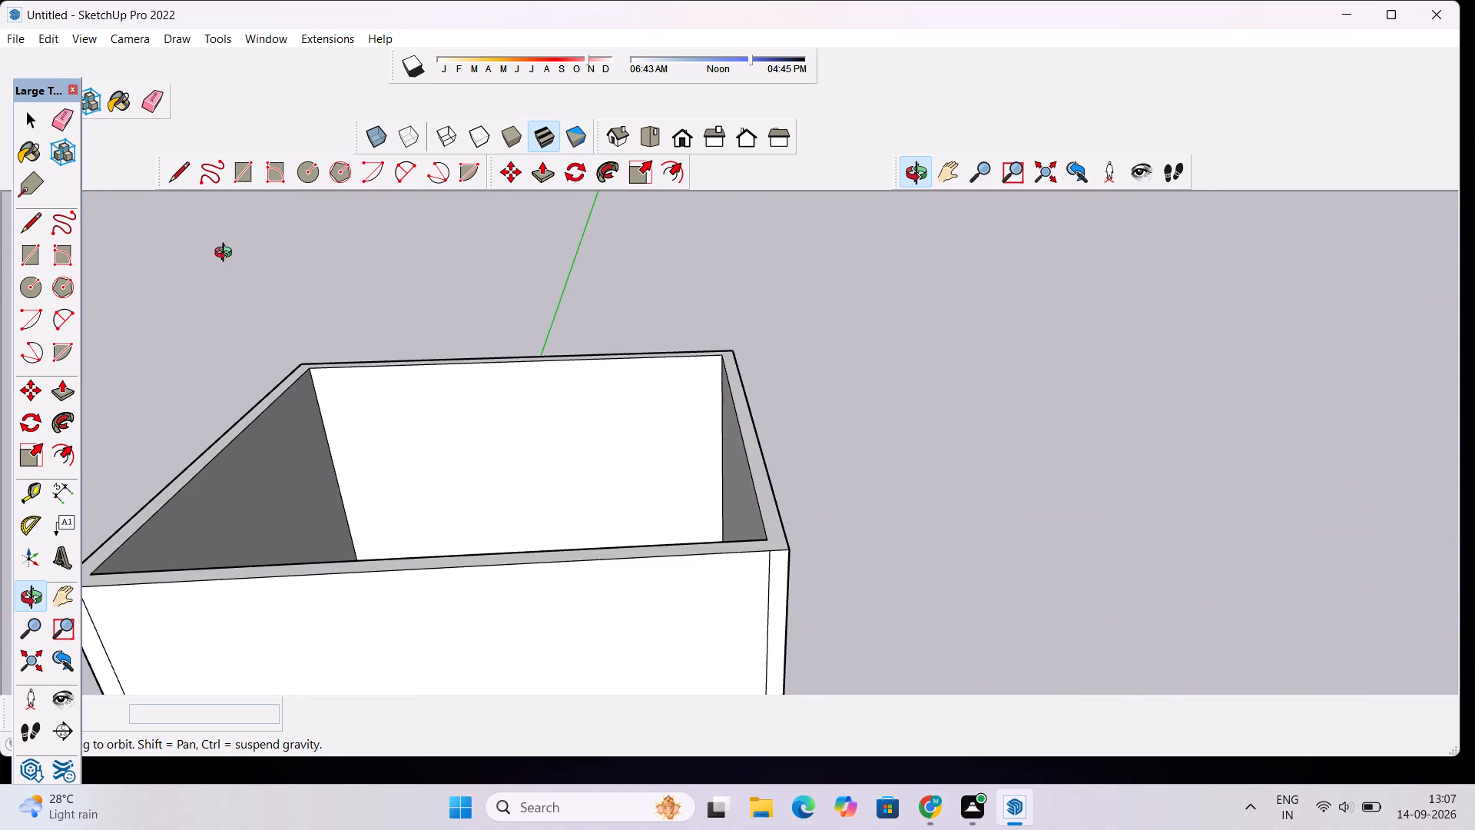
Examine the raised walls and the seam lines along the front face's vertical edges from the front and above.
{"action": "scroll", "coordinate": [120, 294], "scroll_direction": "down", "scroll_amount": 6}
{"action": "left_click_drag", "start_coordinate": [301, 442], "coordinate": [363, 392]}
{"action": "scroll", "coordinate": [366, 392], "scroll_direction": "down", "scroll_amount": 3}
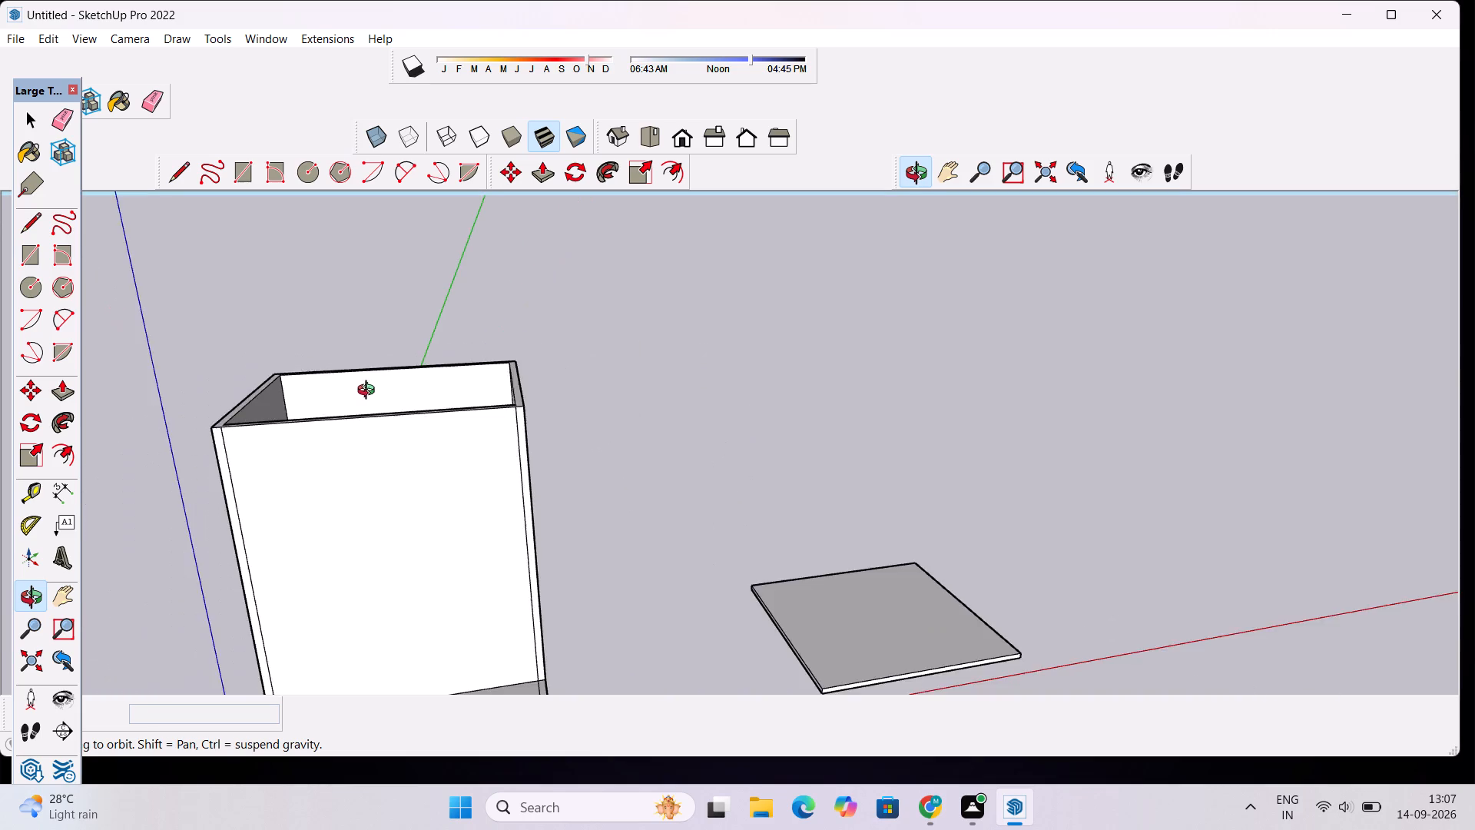
{"action": "scroll", "coordinate": [370, 392], "scroll_direction": "down", "scroll_amount": 8}
{"action": "left_click_drag", "start_coordinate": [504, 462], "coordinate": [430, 453]}
{"action": "scroll", "coordinate": [340, 415], "scroll_direction": "up", "scroll_amount": 3}
{"action": "left_click_drag", "start_coordinate": [333, 407], "coordinate": [432, 418], "text": "shift"}
{"action": "scroll", "coordinate": [448, 407], "scroll_direction": "up", "scroll_amount": 6}
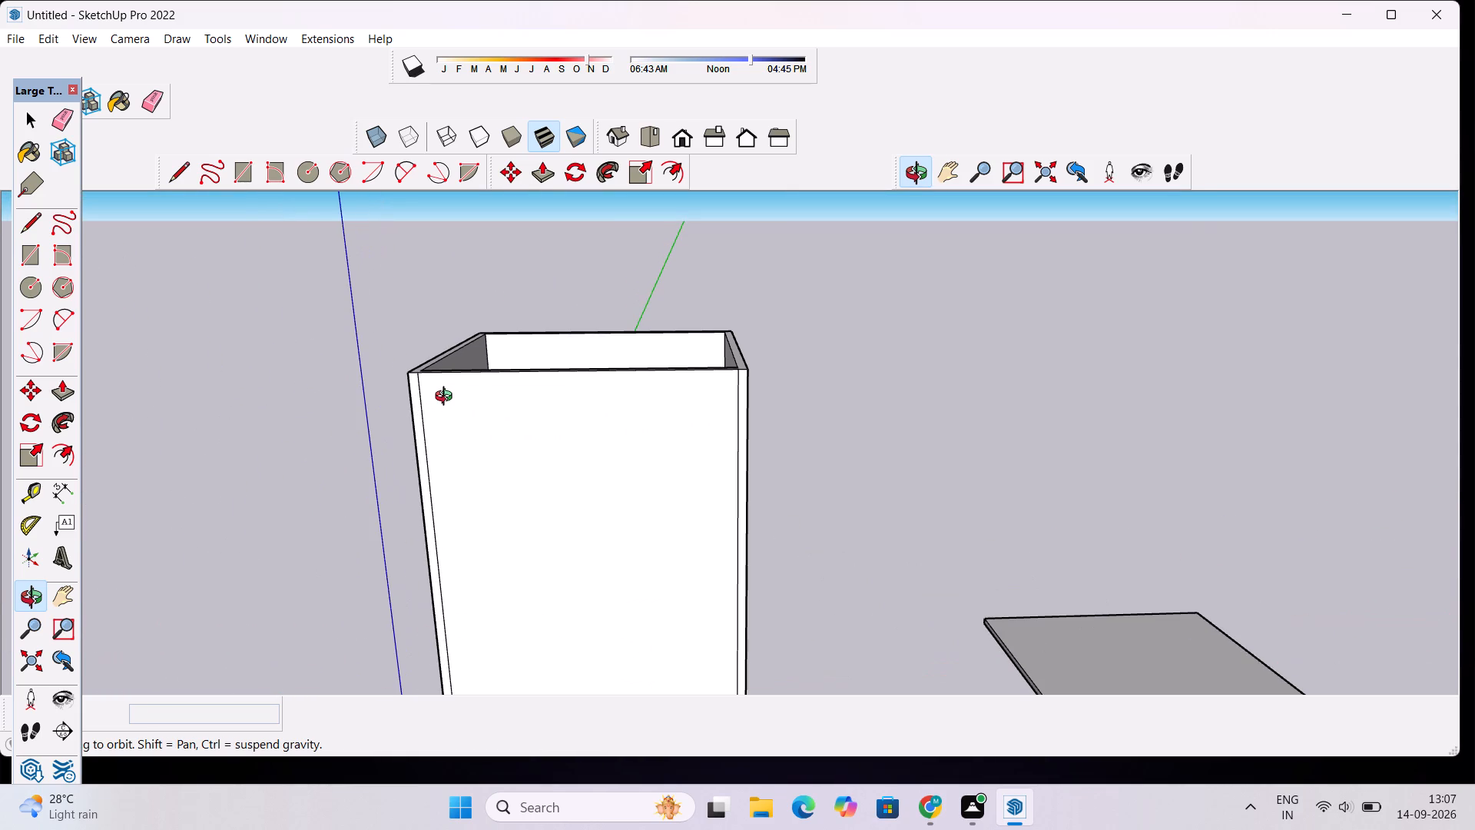
{"action": "scroll", "coordinate": [418, 401], "scroll_direction": "down", "scroll_amount": 7}
{"action": "scroll", "coordinate": [418, 401], "scroll_direction": "up", "scroll_amount": 7}
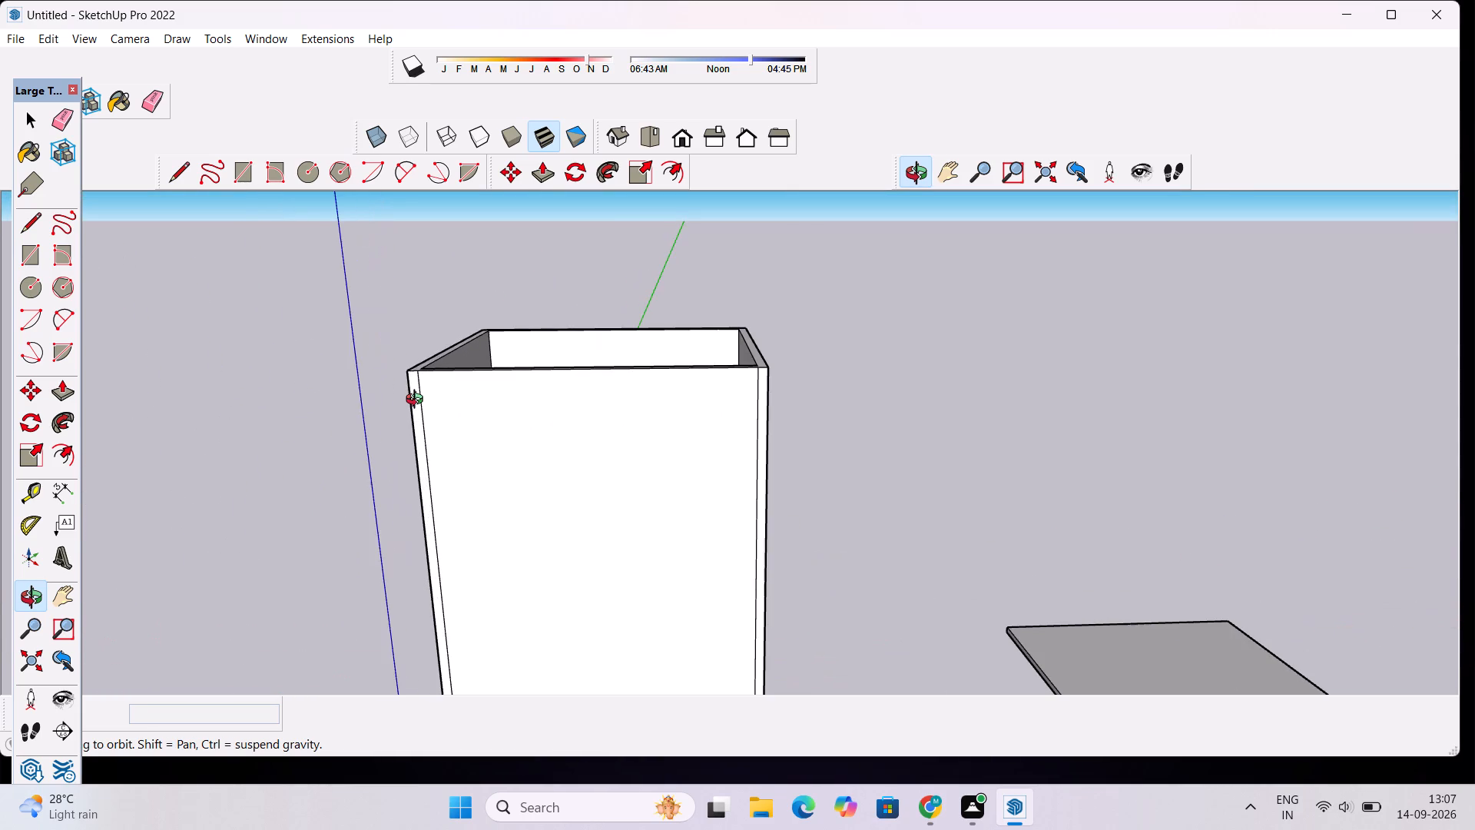
{"action": "left_click_drag", "start_coordinate": [418, 402], "coordinate": [440, 433]}
{"action": "scroll", "coordinate": [439, 428], "scroll_direction": "up", "scroll_amount": 5}
{"action": "scroll", "coordinate": [479, 408], "scroll_direction": "down", "scroll_amount": 6}
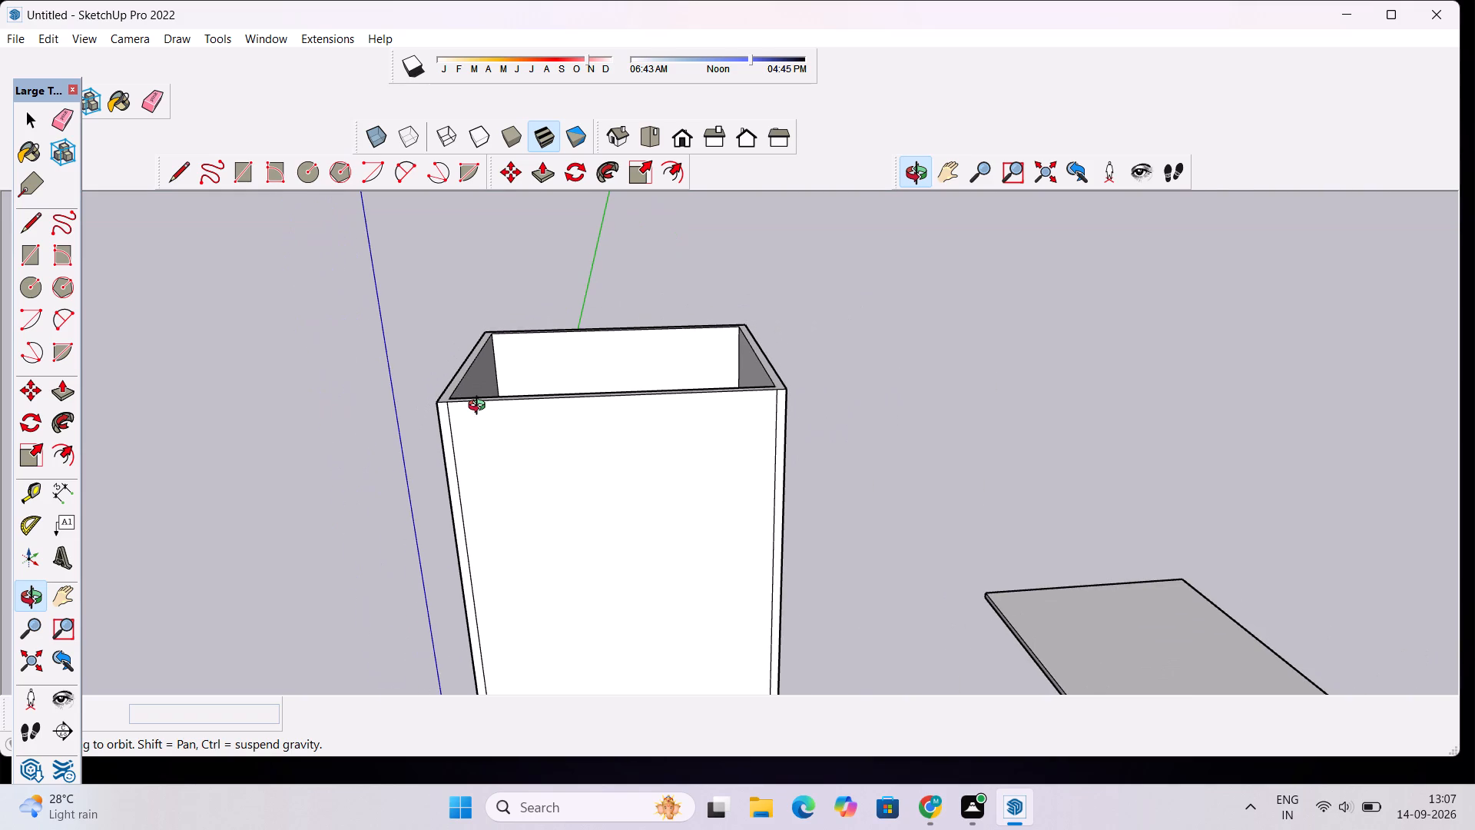
{"action": "scroll", "coordinate": [670, 284], "scroll_direction": "down", "scroll_amount": 5}
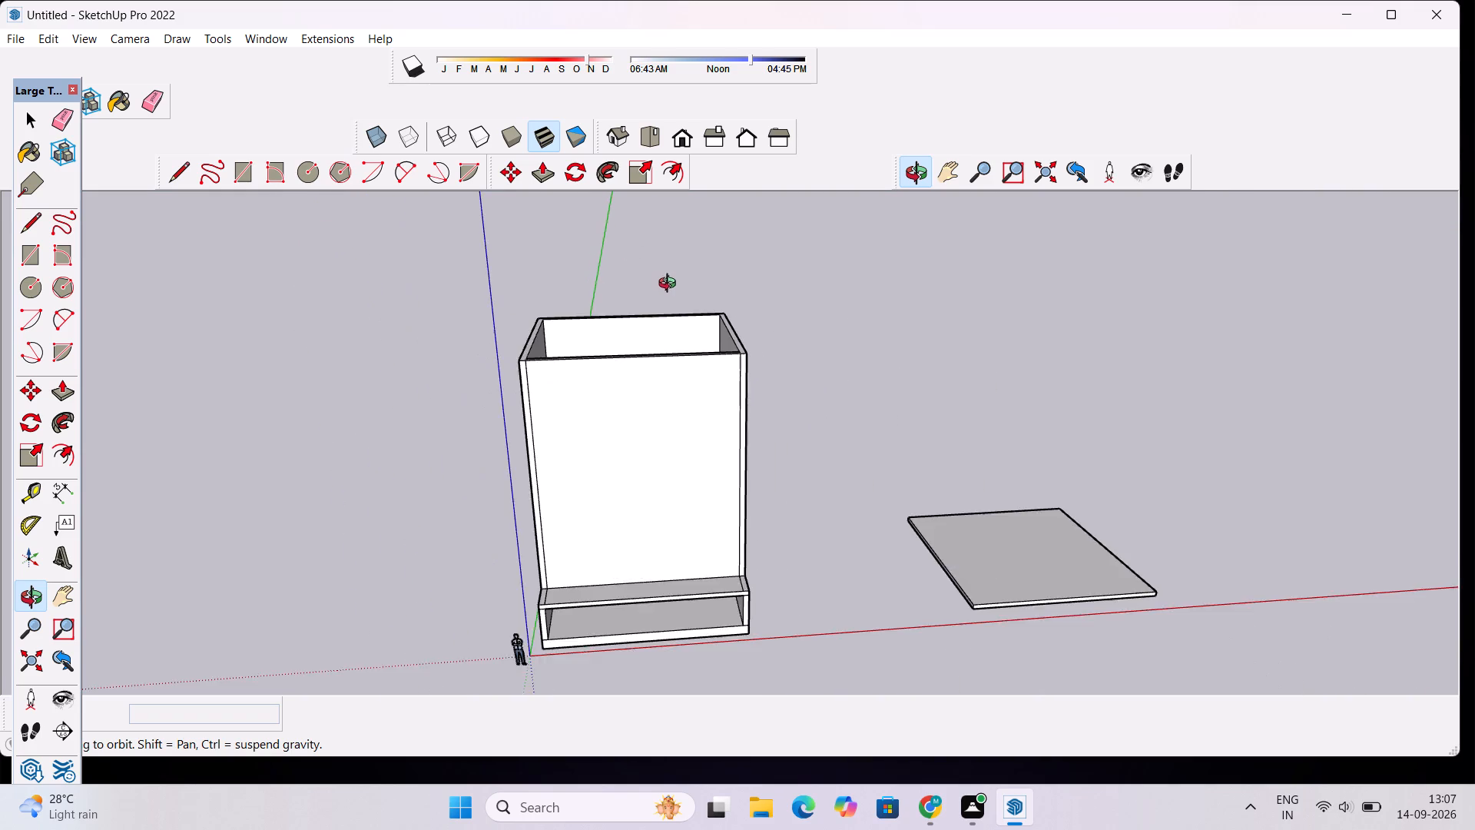
Erase the two vertical seam lines near the left and right edges of the raised front wall.
{"action": "left_click_drag", "start_coordinate": [671, 287], "coordinate": [676, 489]}
{"action": "scroll", "coordinate": [668, 475], "scroll_direction": "up", "scroll_amount": 6}
{"action": "key", "text": "e"}
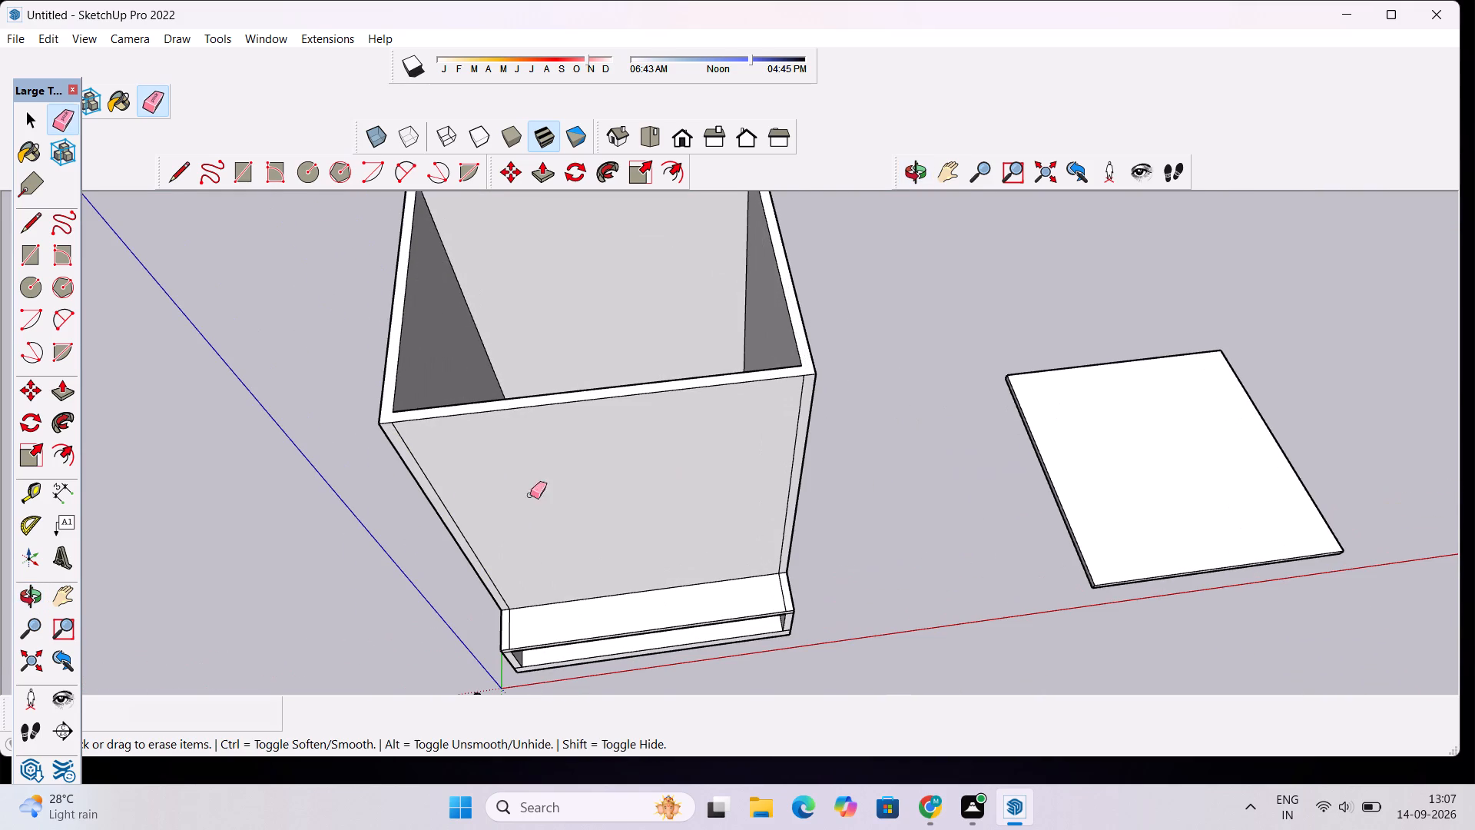
{"action": "scroll", "coordinate": [437, 484], "scroll_direction": "up", "scroll_amount": 5}
{"action": "left_click", "coordinate": [373, 400]}
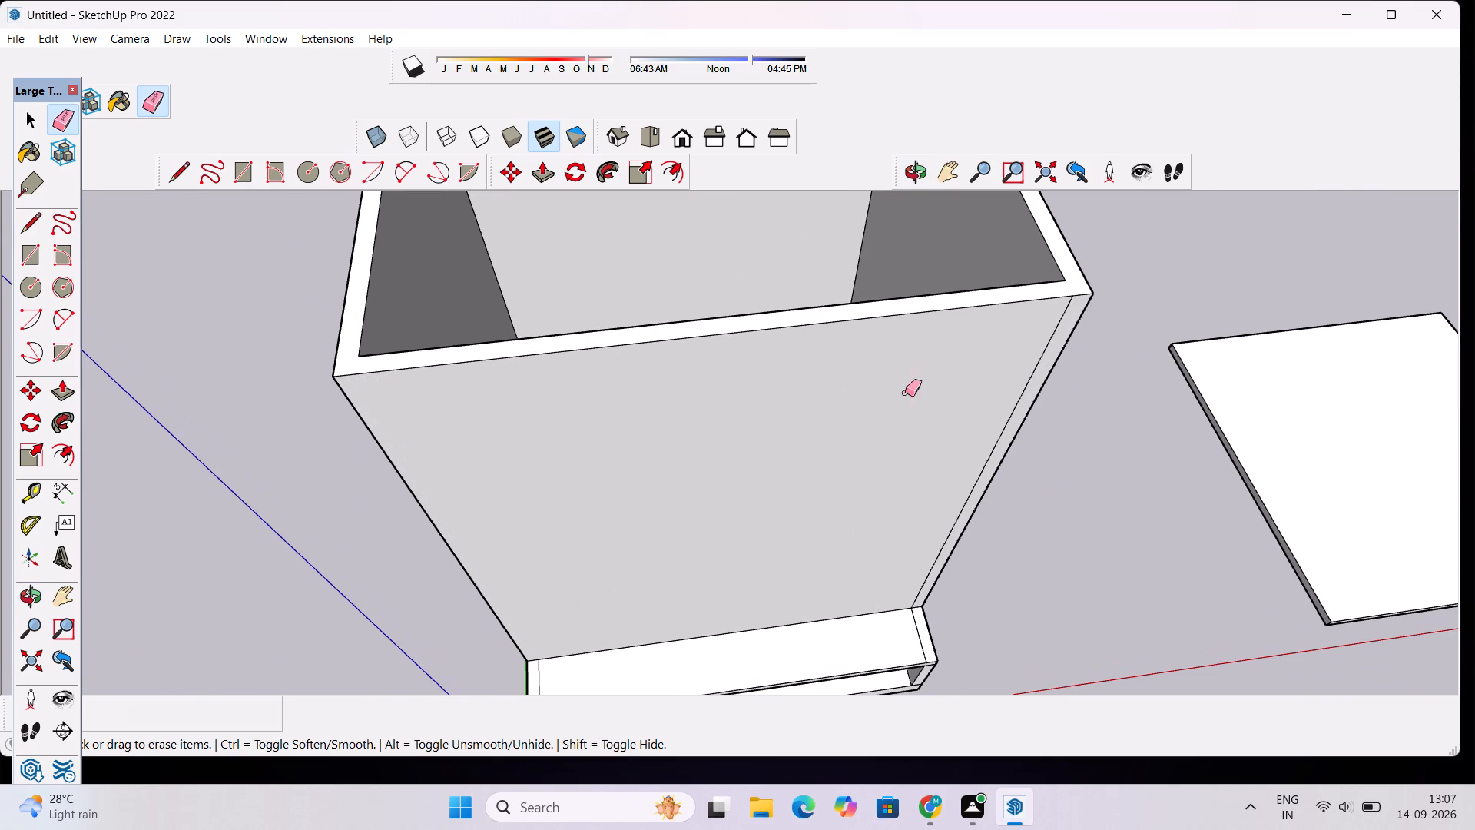
{"action": "left_click", "coordinate": [1043, 351]}
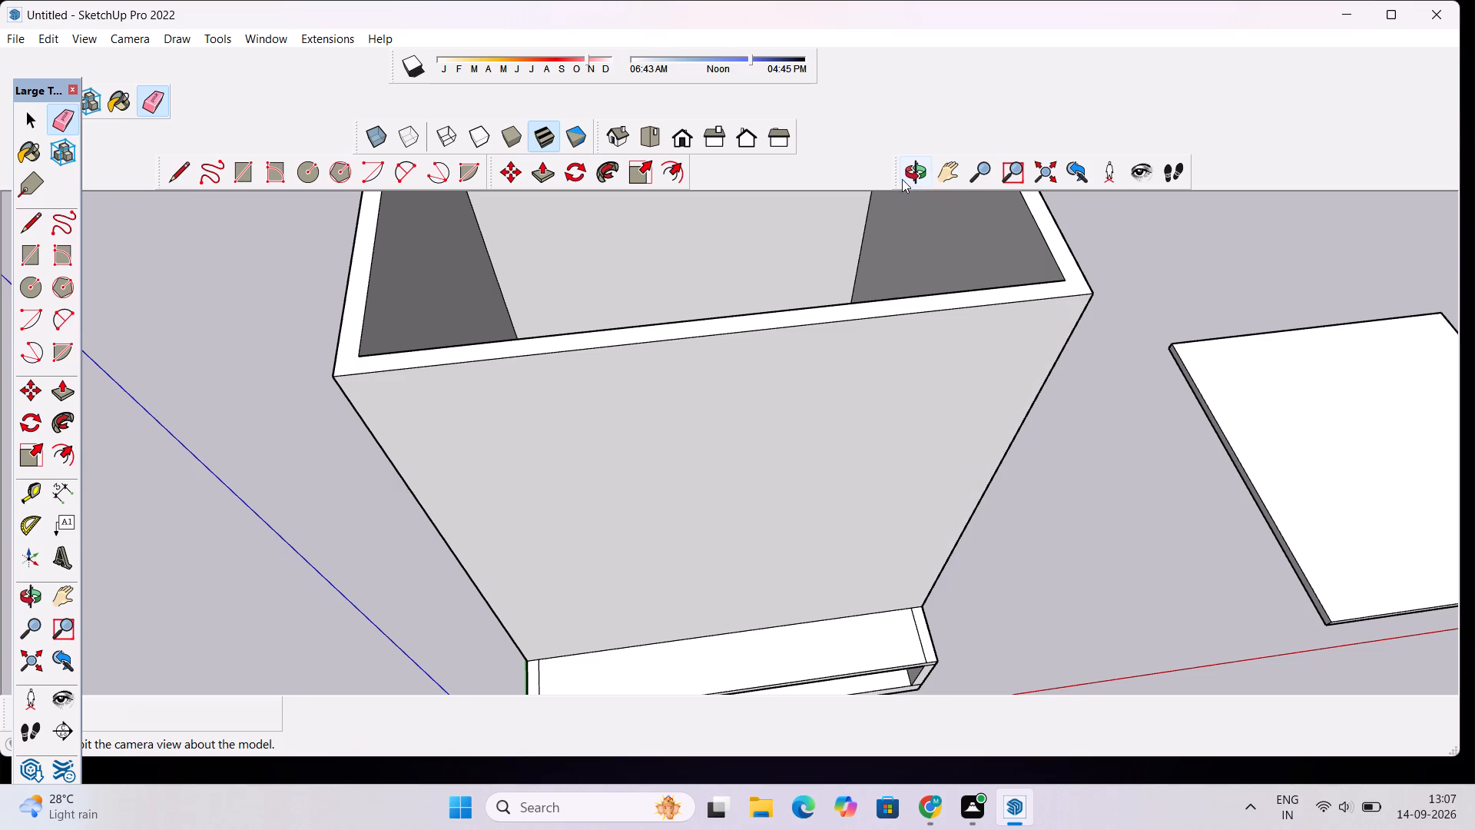
Erase the two horizontal seam lines near the base of the side wall facing the spare slab.
{"action": "left_click", "coordinate": [914, 171]}
{"action": "left_click_drag", "start_coordinate": [914, 282], "coordinate": [814, 346]}
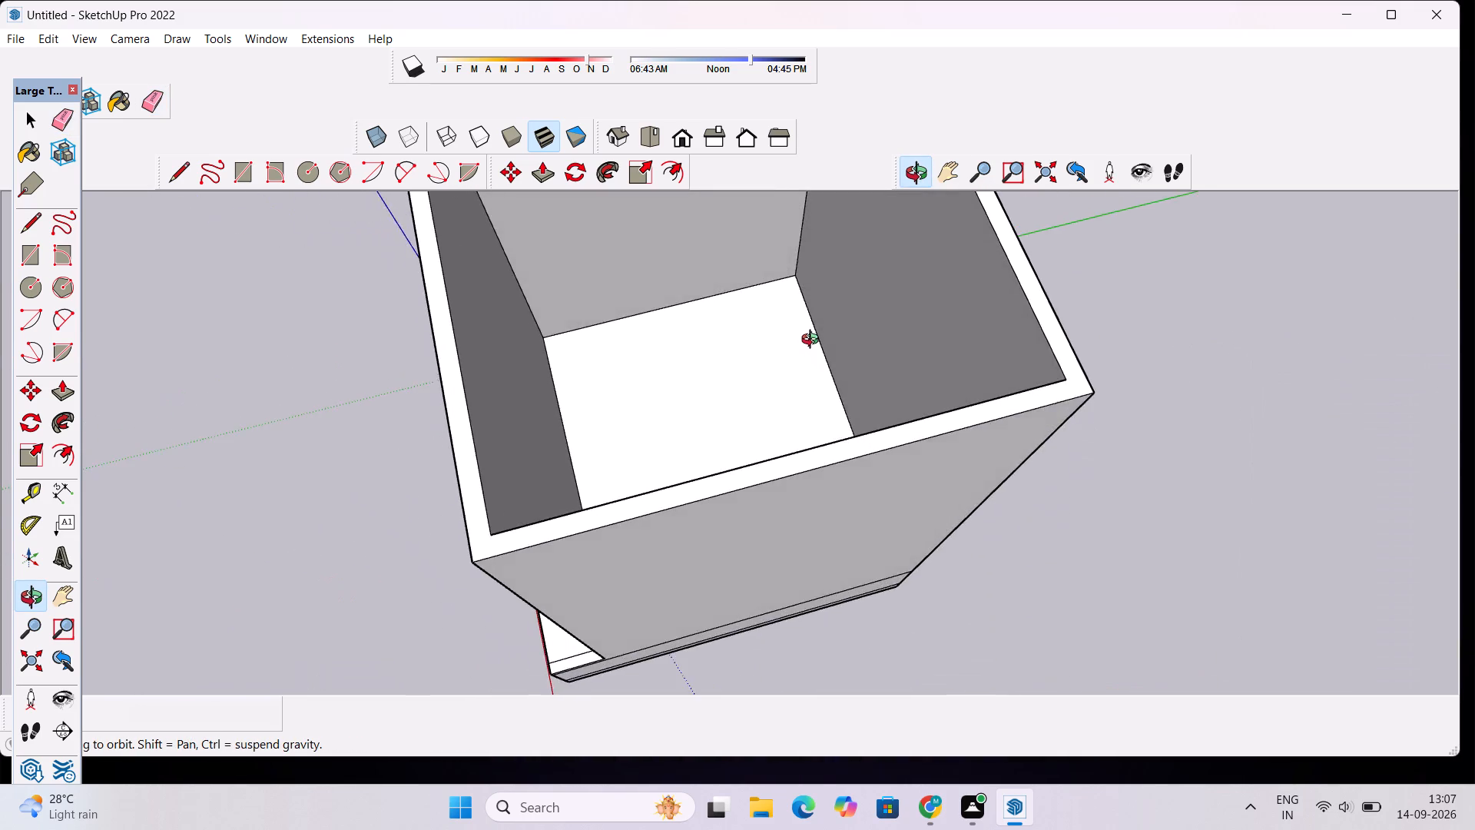
{"action": "scroll", "coordinate": [814, 341], "scroll_direction": "down", "scroll_amount": 7}
{"action": "left_click_drag", "start_coordinate": [853, 441], "coordinate": [858, 222]}
{"action": "scroll", "coordinate": [815, 410], "scroll_direction": "up", "scroll_amount": 5}
{"action": "left_click_drag", "start_coordinate": [776, 331], "coordinate": [724, 624]}
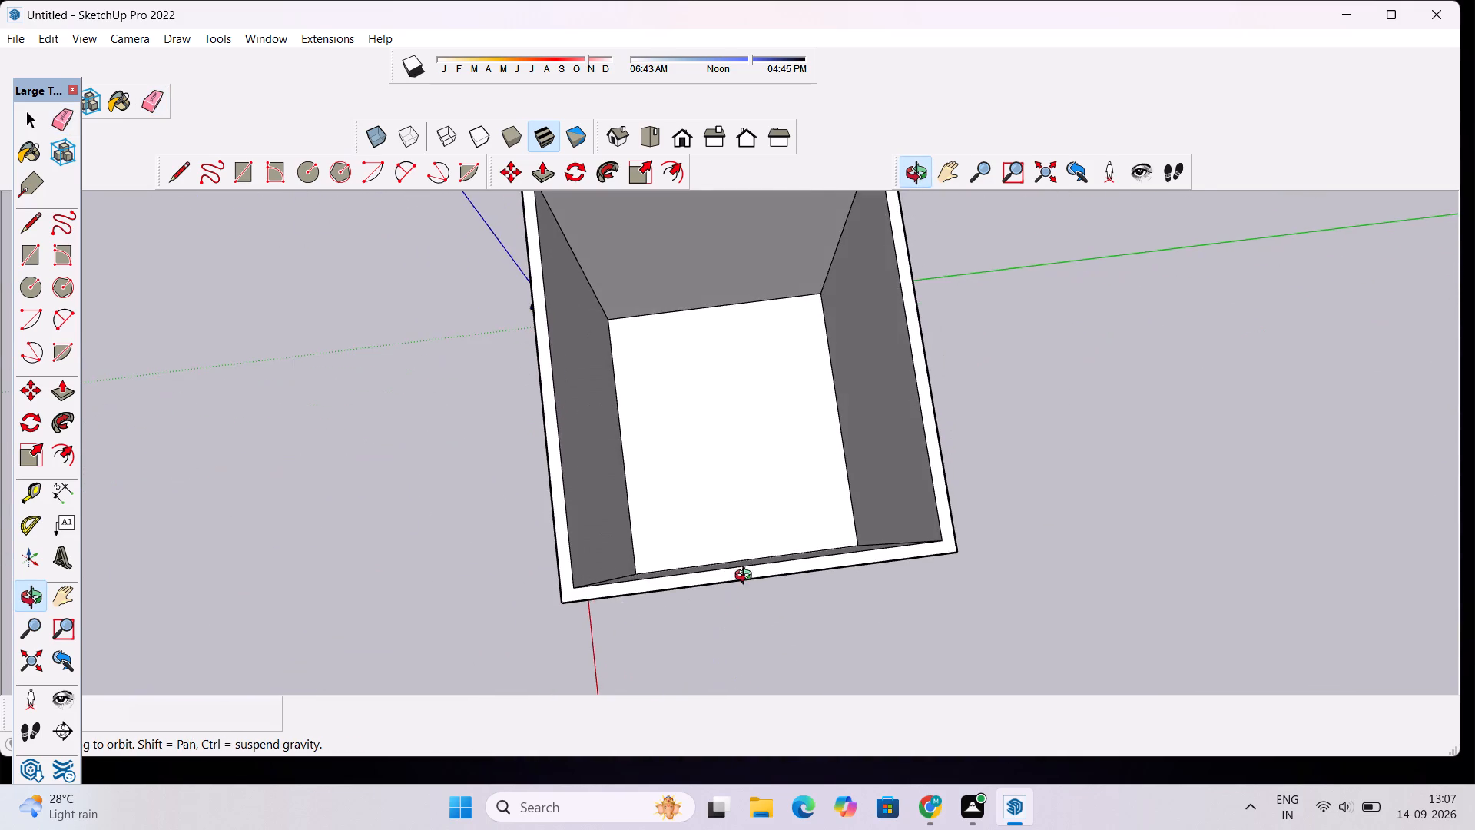
{"action": "scroll", "coordinate": [759, 545], "scroll_direction": "down", "scroll_amount": 5}
{"action": "left_click_drag", "start_coordinate": [759, 535], "coordinate": [805, 635]}
{"action": "scroll", "coordinate": [782, 592], "scroll_direction": "up", "scroll_amount": 5}
{"action": "left_click_drag", "start_coordinate": [721, 585], "coordinate": [1002, 274]}
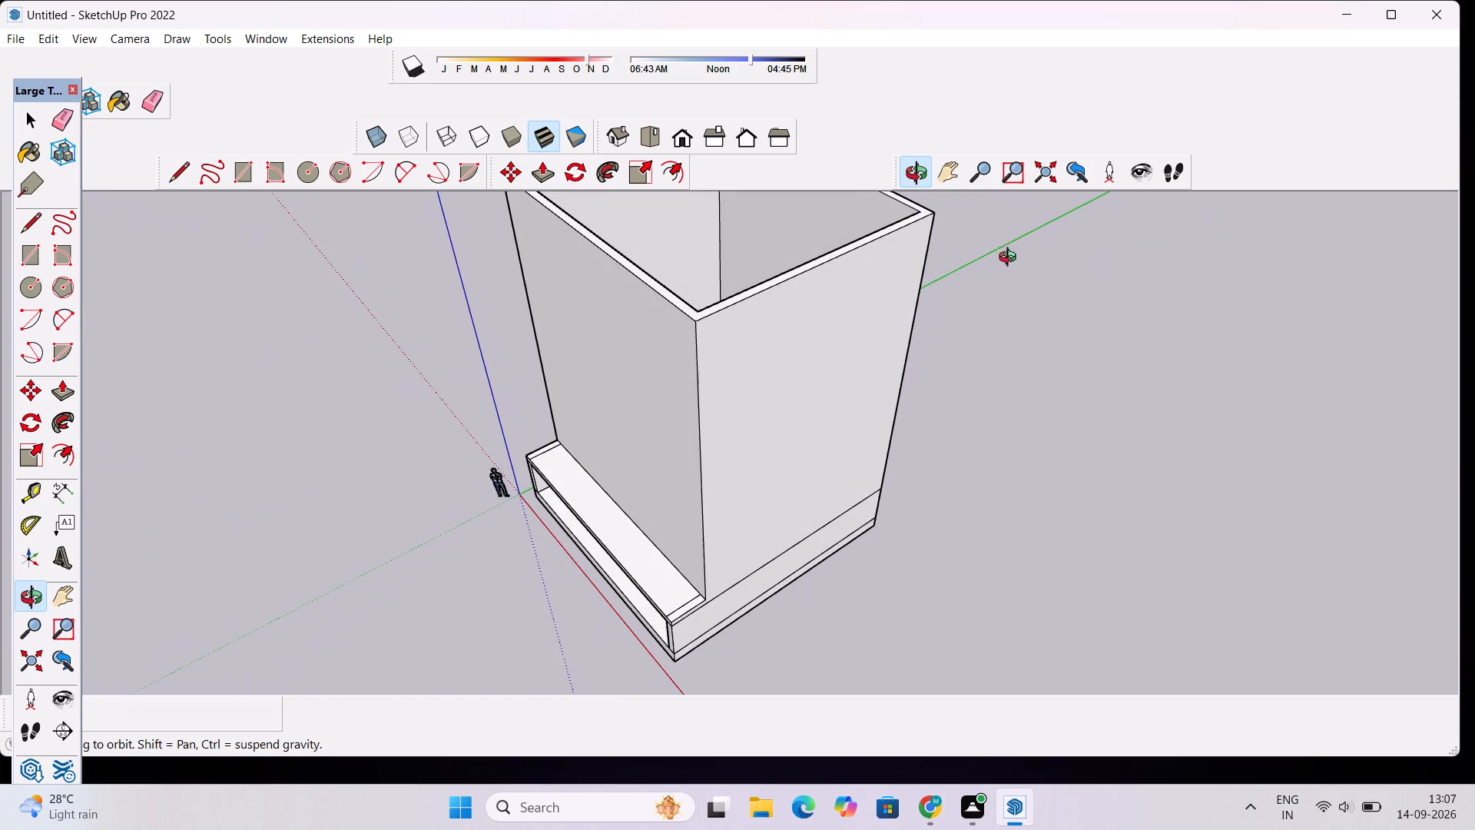
{"action": "key", "text": "e"}
{"action": "left_click_drag", "start_coordinate": [796, 516], "coordinate": [805, 535]}
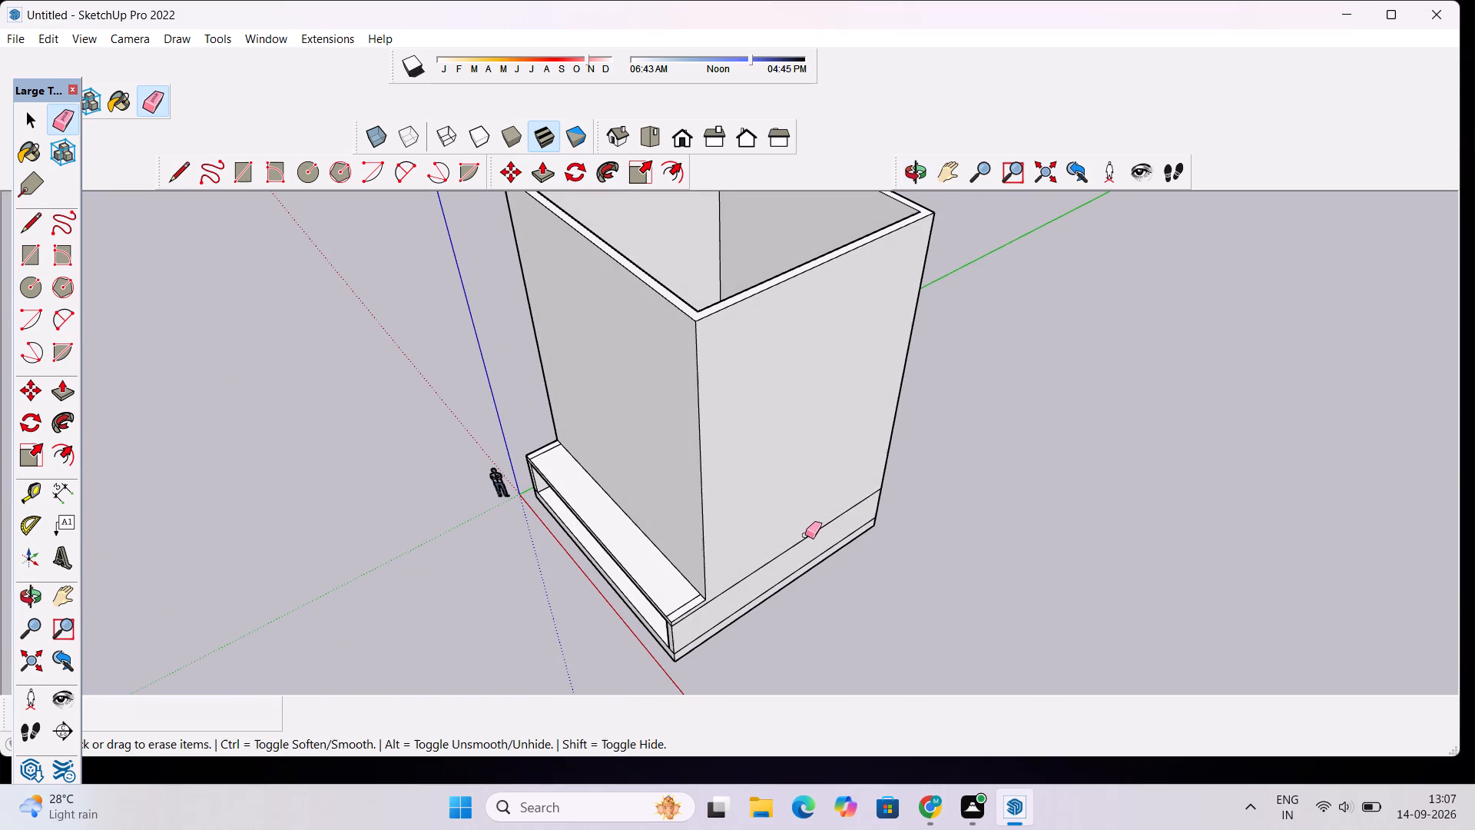
{"action": "left_click_drag", "start_coordinate": [805, 535], "coordinate": [806, 537]}
{"action": "left_click", "coordinate": [813, 560]}
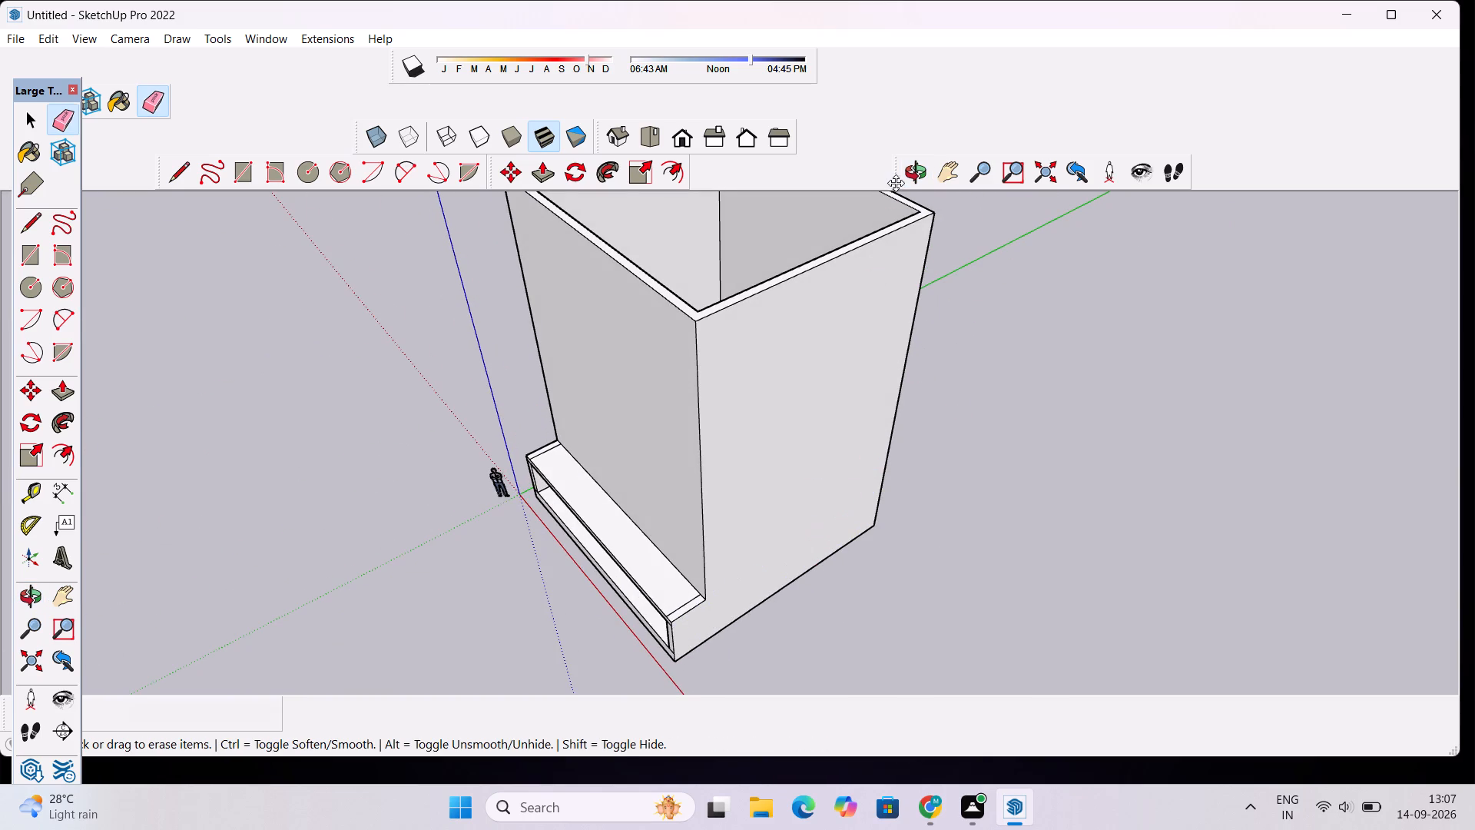
Erase the two horizontal seam lines near the base of the opposite side wall, beside the origin.
{"action": "left_click", "coordinate": [918, 173]}
{"action": "left_click_drag", "start_coordinate": [916, 278], "coordinate": [1242, 220]}
{"action": "left_click_drag", "start_coordinate": [591, 575], "coordinate": [1069, 417]}
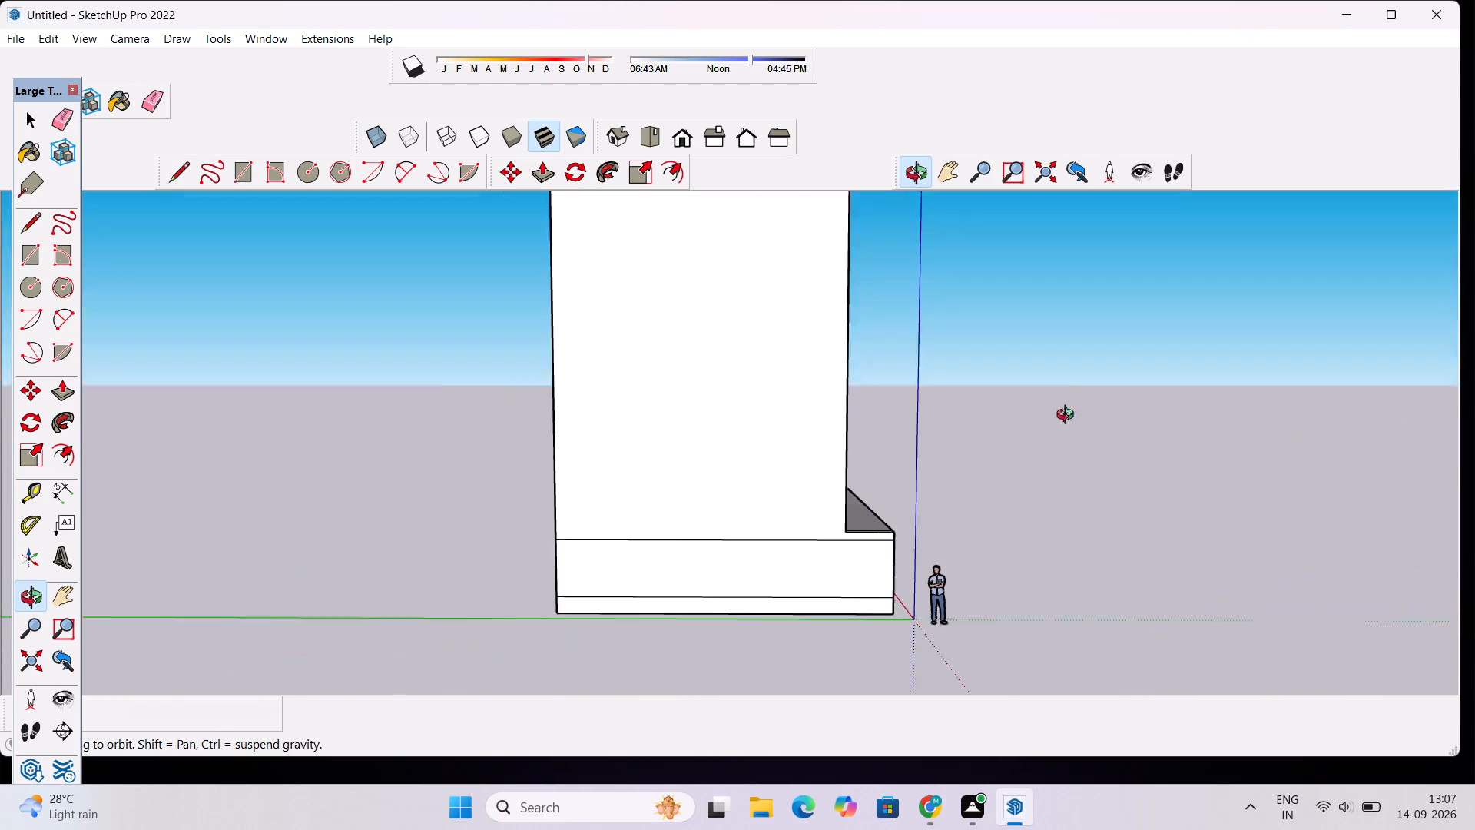
{"action": "left_click_drag", "start_coordinate": [1069, 417], "coordinate": [916, 516]}
{"action": "key", "text": "e"}
{"action": "left_click_drag", "start_coordinate": [705, 557], "coordinate": [710, 593]}
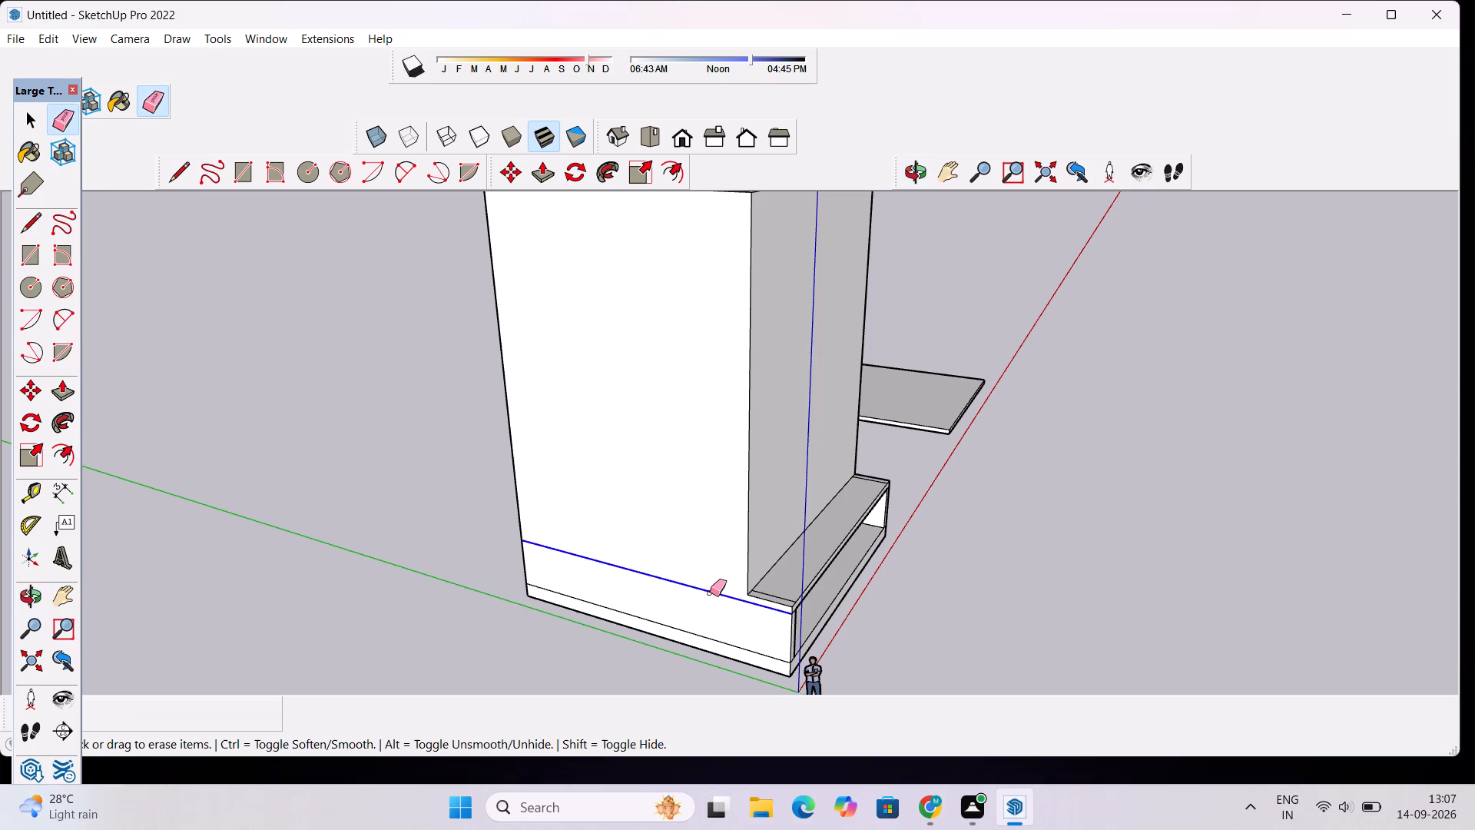
{"action": "left_click_drag", "start_coordinate": [710, 593], "coordinate": [728, 642]}
Examine the cleaned walls, the front ledge and the open top from the side, front and above.
{"action": "scroll", "coordinate": [796, 574], "scroll_direction": "up", "scroll_amount": 5}
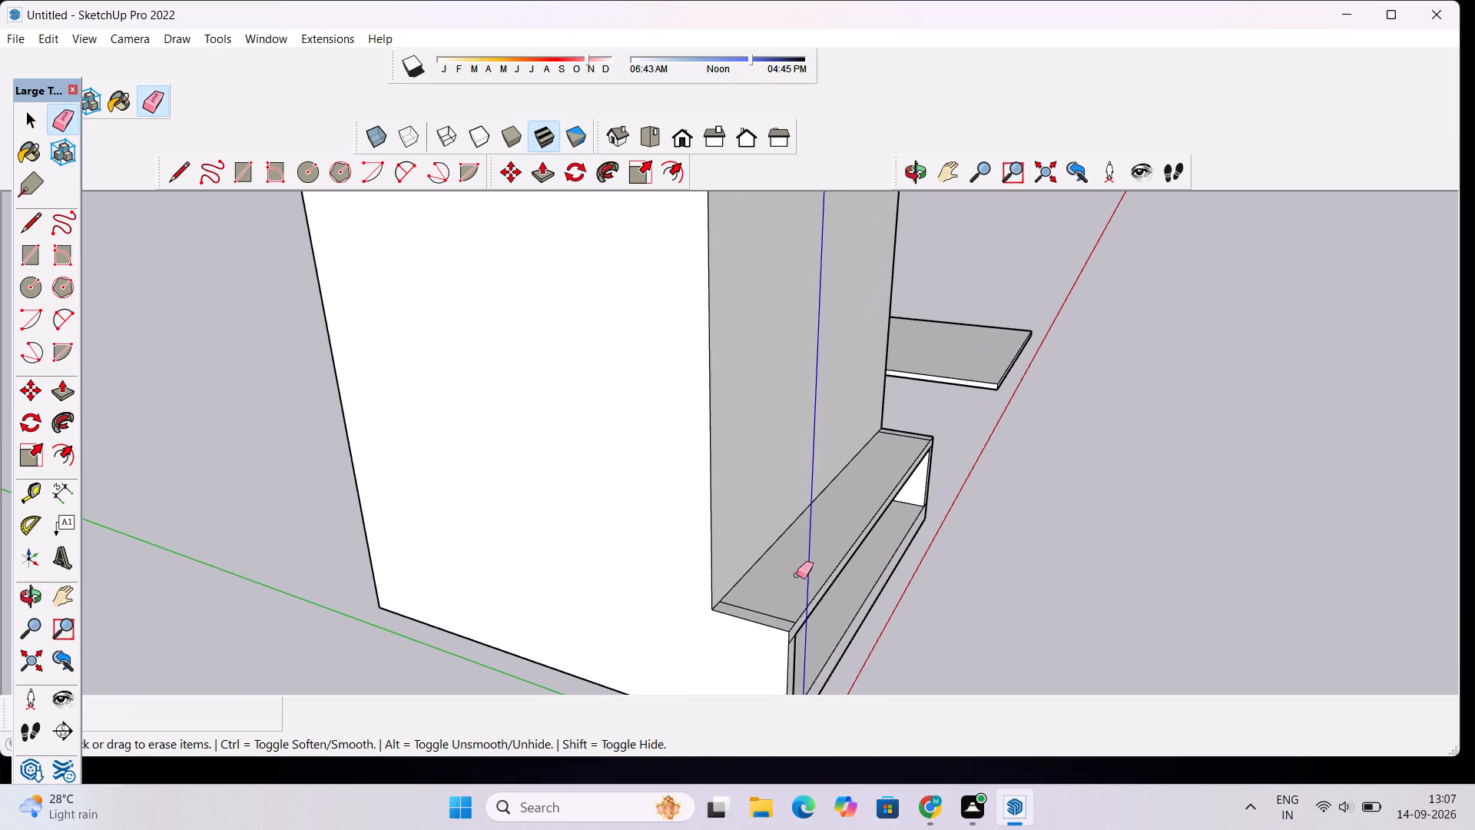
{"action": "left_click", "coordinate": [917, 168]}
{"action": "left_click_drag", "start_coordinate": [899, 279], "coordinate": [874, 500]}
{"action": "scroll", "coordinate": [864, 482], "scroll_direction": "down", "scroll_amount": 5}
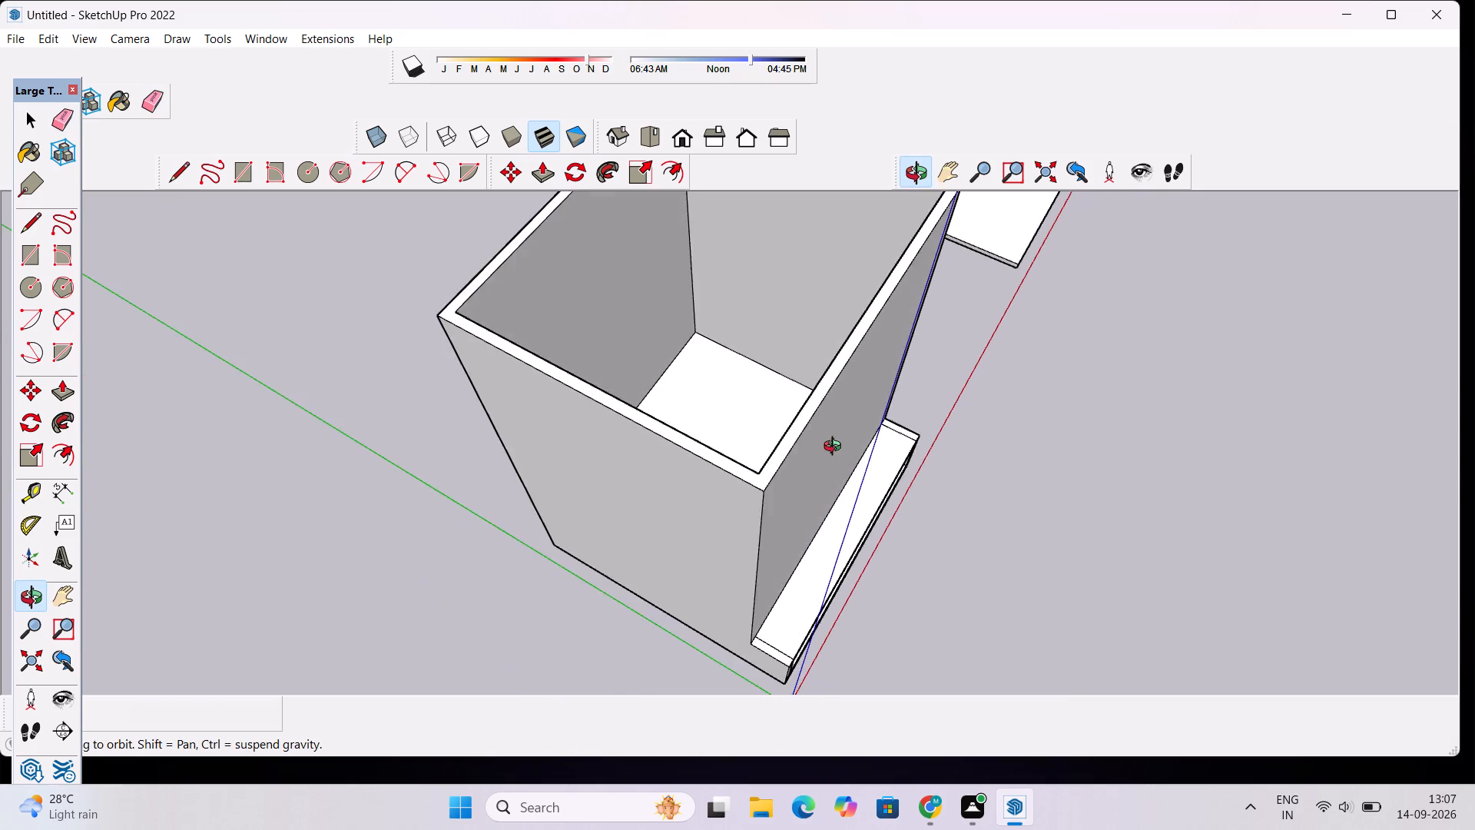
{"action": "left_click_drag", "start_coordinate": [836, 428], "coordinate": [537, 341]}
{"action": "scroll", "coordinate": [537, 331], "scroll_direction": "down", "scroll_amount": 7}
{"action": "left_click_drag", "start_coordinate": [755, 317], "coordinate": [561, 331]}
{"action": "scroll", "coordinate": [565, 301], "scroll_direction": "up", "scroll_amount": 4}
{"action": "left_click_drag", "start_coordinate": [602, 355], "coordinate": [681, 334]}
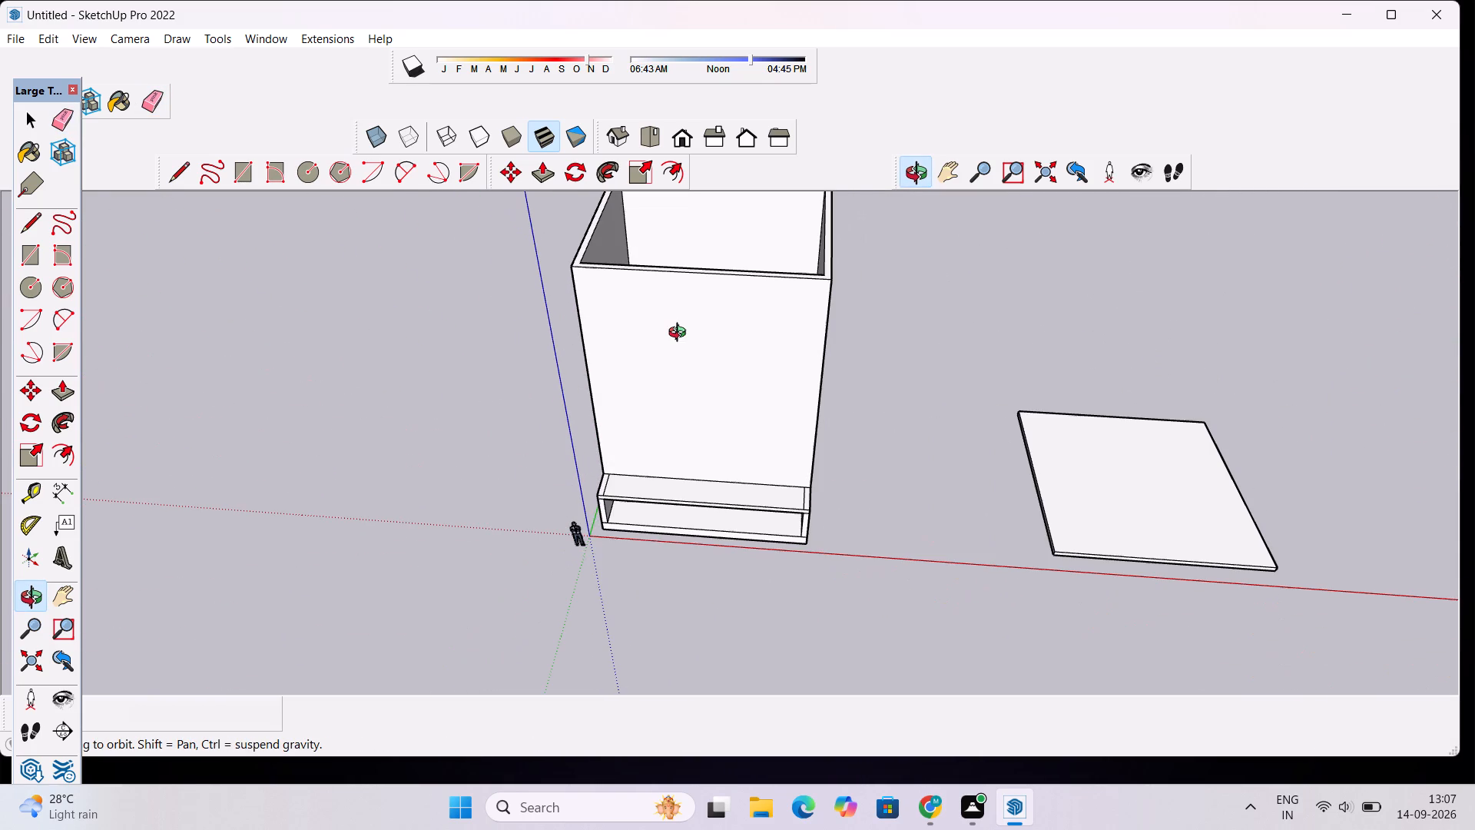
{"action": "scroll", "coordinate": [681, 327], "scroll_direction": "down", "scroll_amount": 2}
{"action": "left_click_drag", "start_coordinate": [671, 282], "coordinate": [695, 420]}
{"action": "scroll", "coordinate": [695, 422], "scroll_direction": "up", "scroll_amount": 5}
{"action": "left_click_drag", "start_coordinate": [695, 422], "coordinate": [713, 465]}
{"action": "scroll", "coordinate": [731, 437], "scroll_direction": "up", "scroll_amount": 2}
{"action": "left_click_drag", "start_coordinate": [731, 437], "coordinate": [752, 435]}
{"action": "scroll", "coordinate": [771, 428], "scroll_direction": "down", "scroll_amount": 4}
{"action": "left_click_drag", "start_coordinate": [781, 422], "coordinate": [640, 449], "text": "shift"}
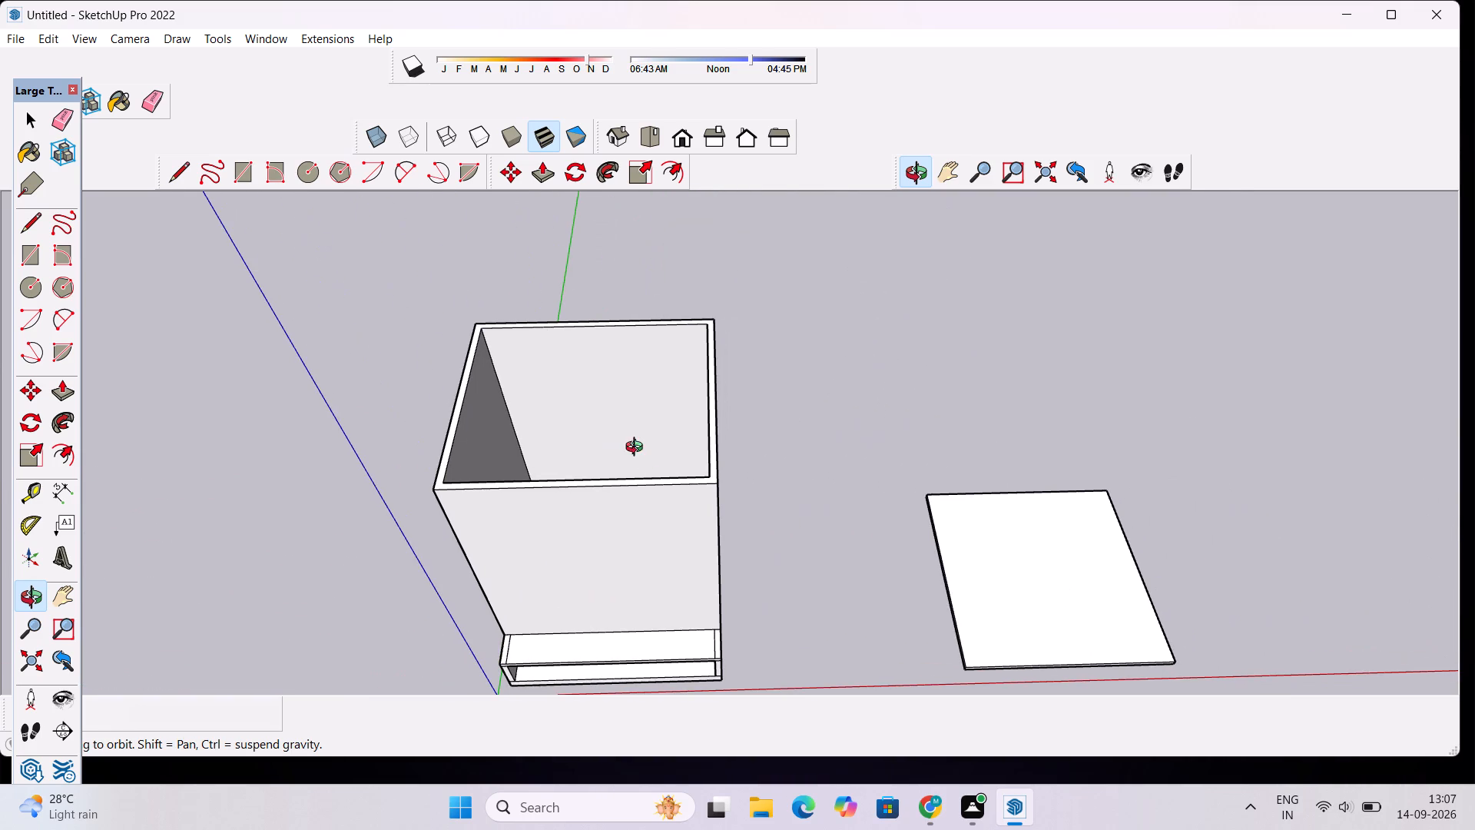
Copy the spare slab by its lower front-left corner onto the top front-left corner of the raised walls as the roof.
{"action": "key", "text": "space"}
{"action": "scroll", "coordinate": [982, 599], "scroll_direction": "up", "scroll_amount": 4}
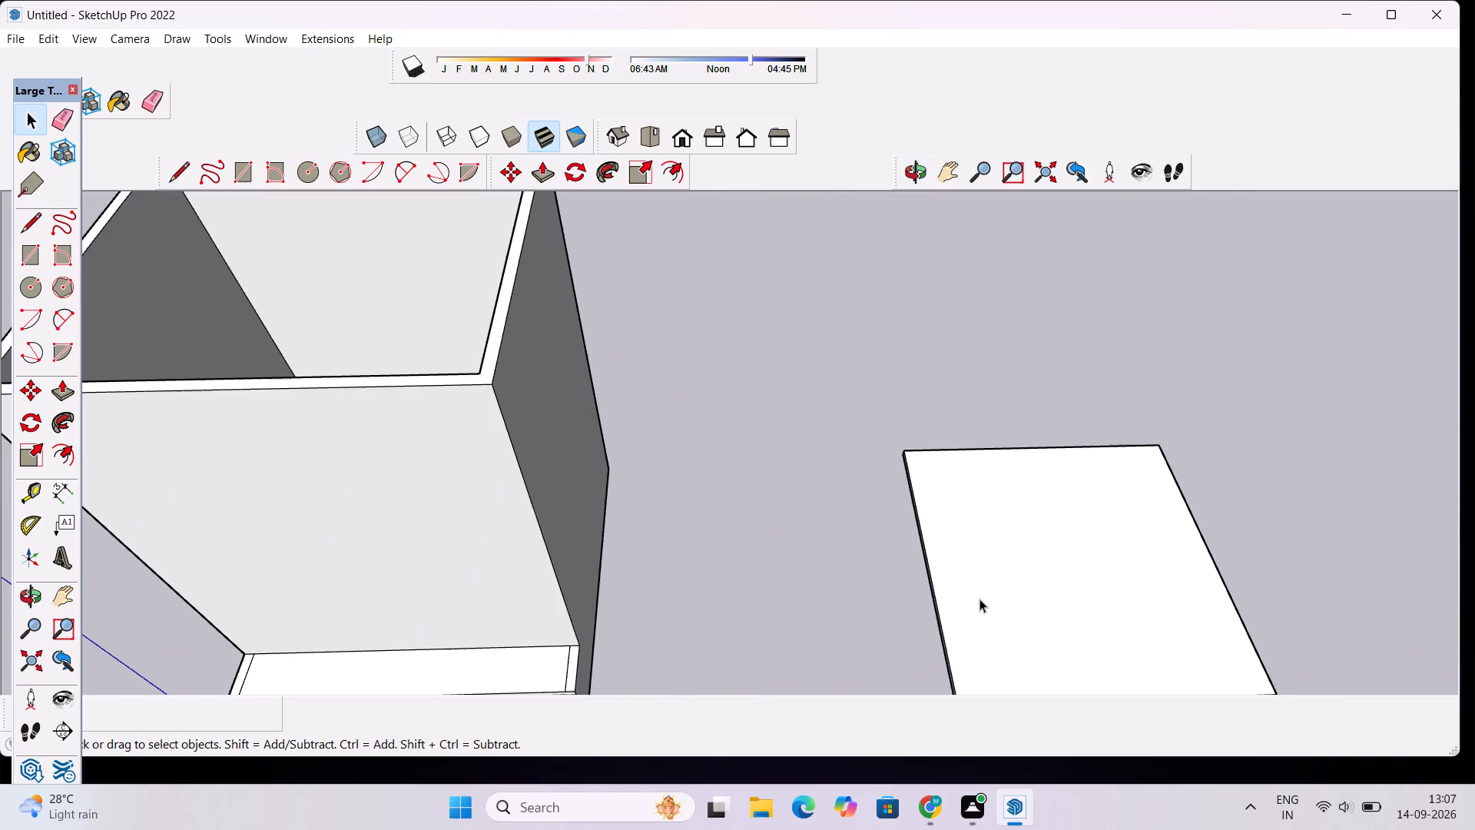
{"action": "left_click", "coordinate": [979, 599]}
{"action": "scroll", "coordinate": [960, 520], "scroll_direction": "down", "scroll_amount": 7}
{"action": "scroll", "coordinate": [1008, 651], "scroll_direction": "up", "scroll_amount": 8}
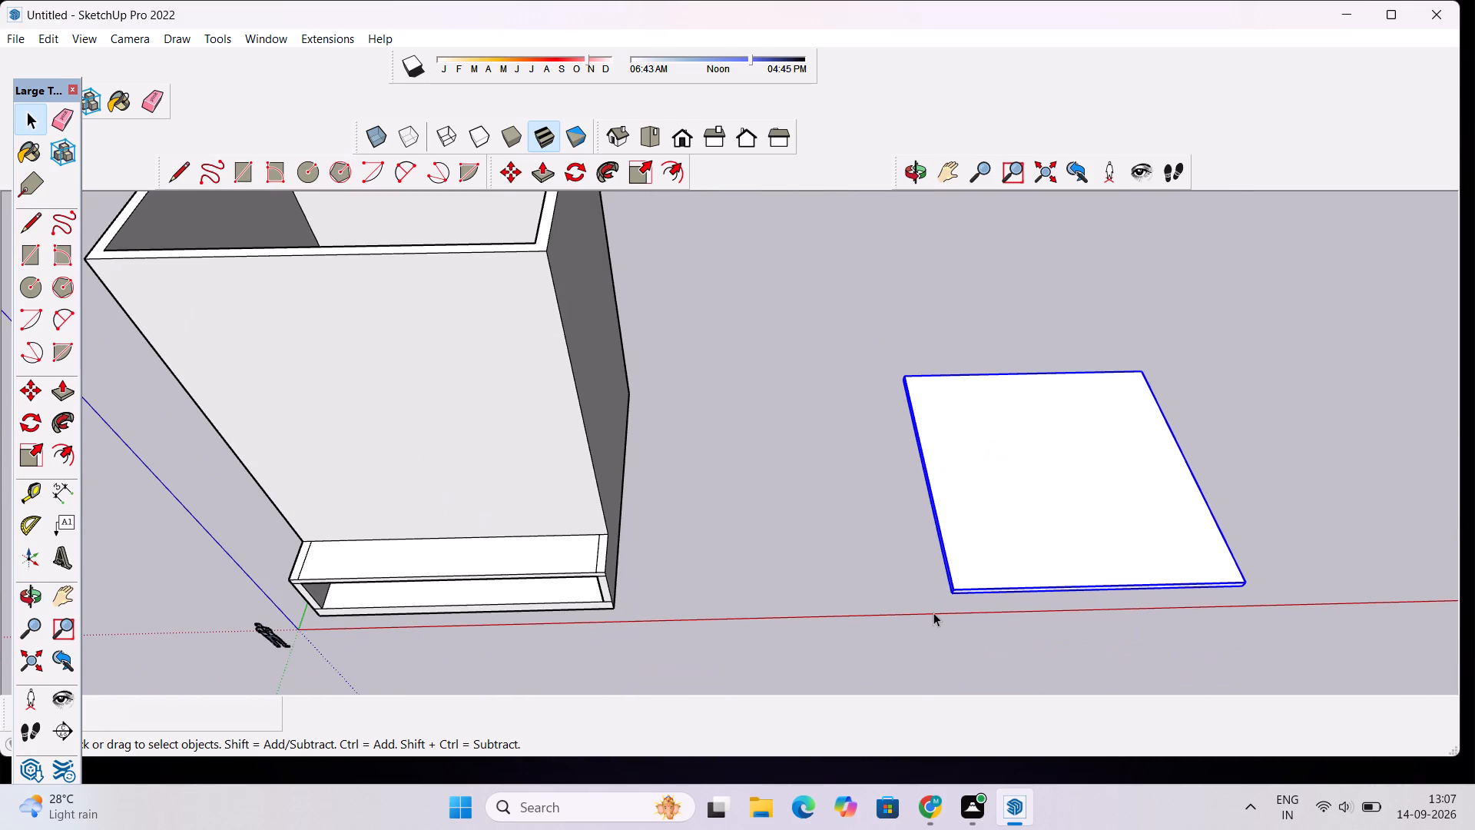
{"action": "key", "text": "m"}
{"action": "scroll", "coordinate": [933, 616], "scroll_direction": "up", "scroll_amount": 5}
{"action": "scroll", "coordinate": [1062, 580], "scroll_direction": "up", "scroll_amount": 1}
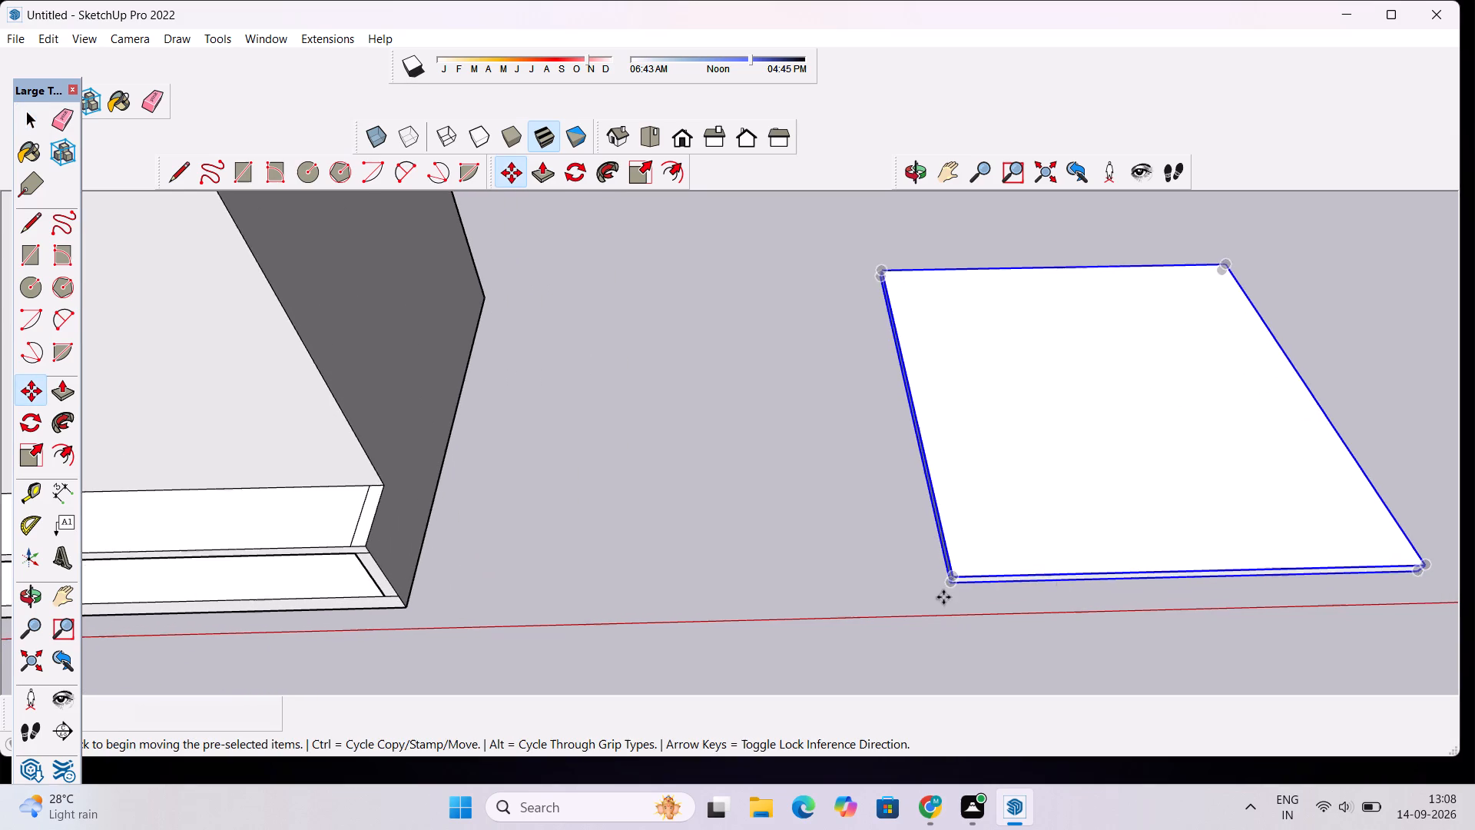
{"action": "scroll", "coordinate": [943, 597], "scroll_direction": "up", "scroll_amount": 19}
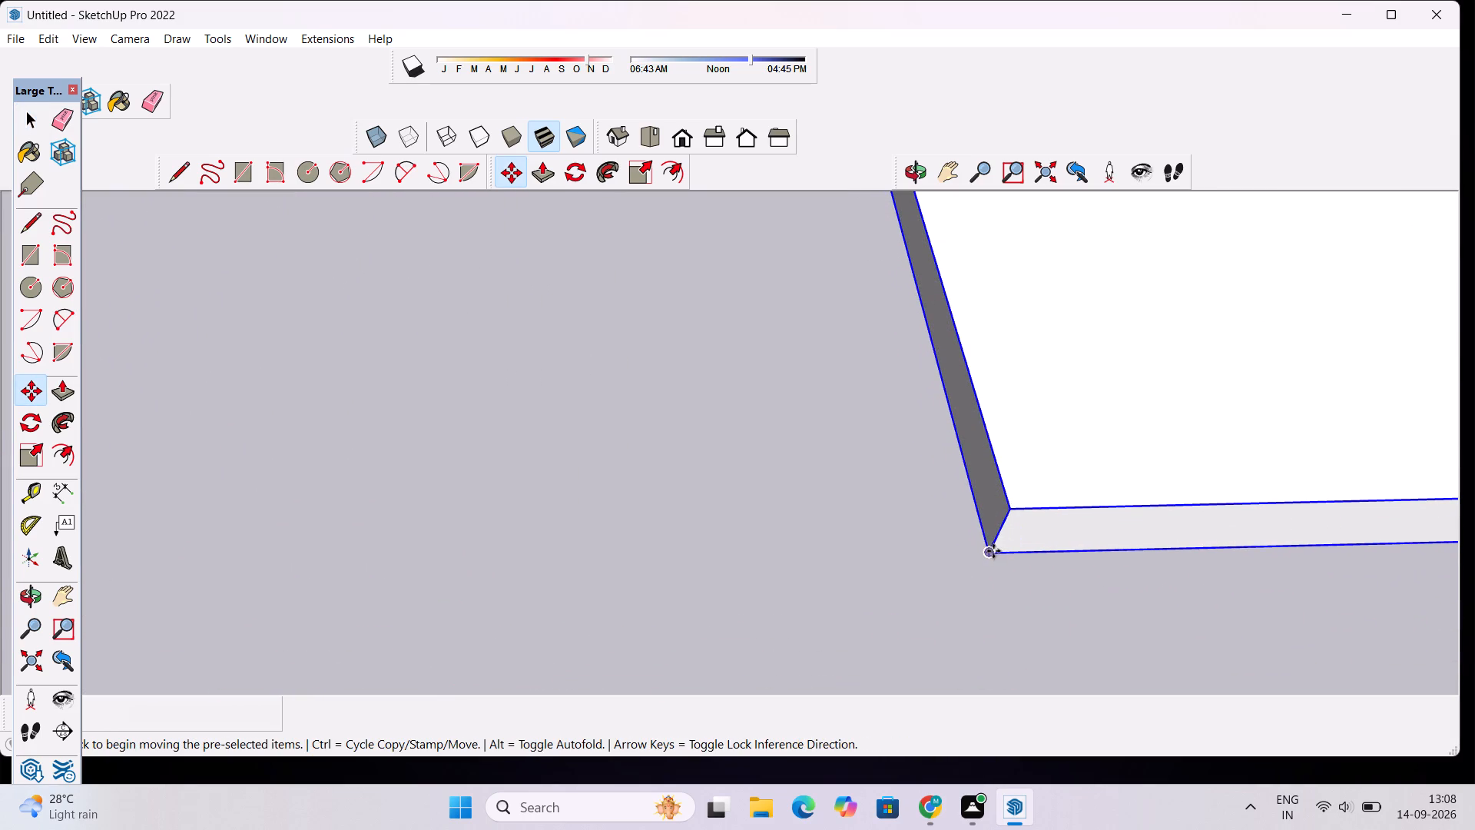
{"action": "left_click", "coordinate": [990, 552]}
{"action": "scroll", "coordinate": [781, 531], "scroll_direction": "down", "scroll_amount": 20}
{"action": "scroll", "coordinate": [781, 531], "scroll_direction": "down", "scroll_amount": 3}
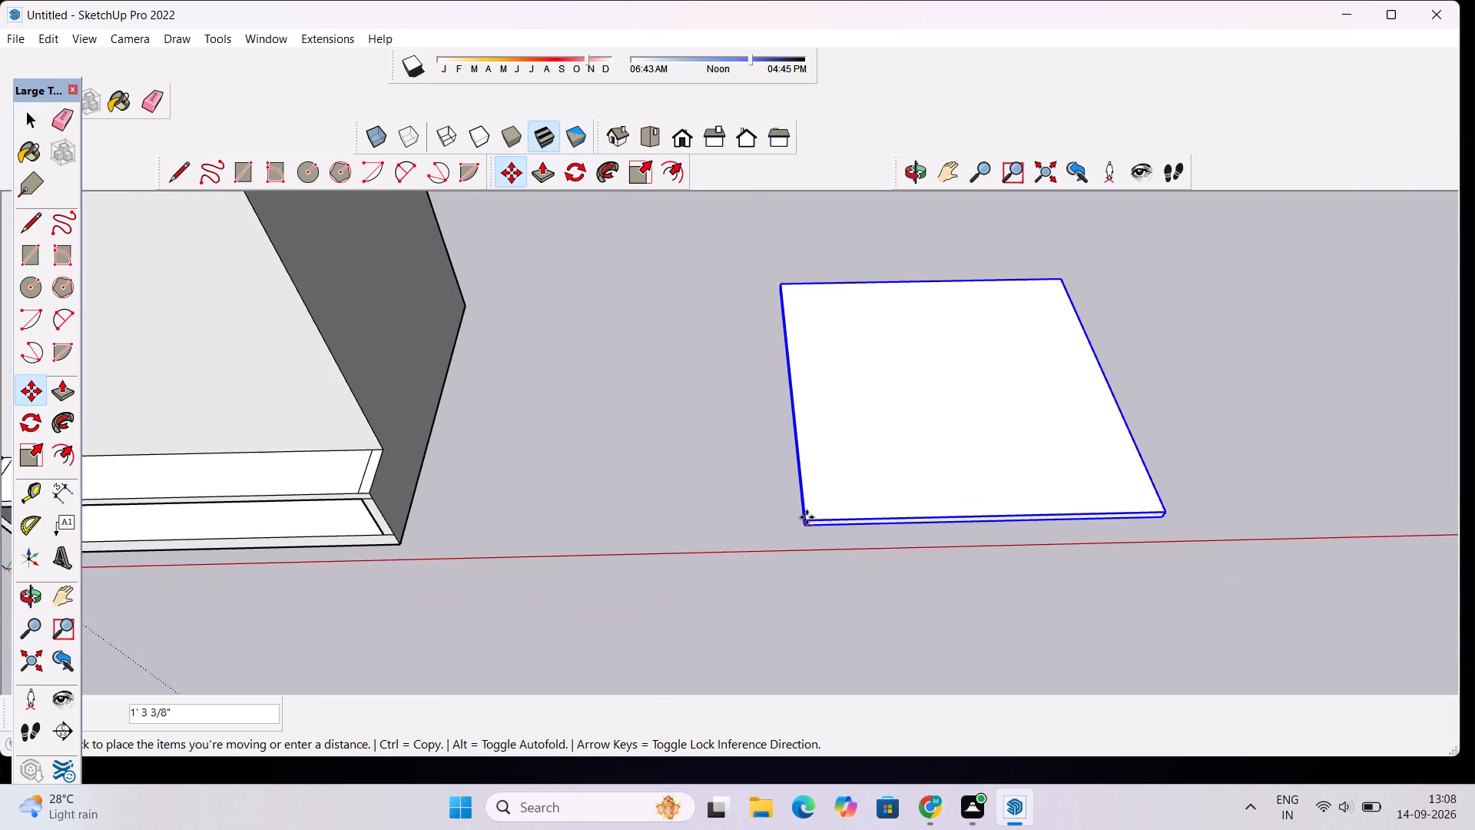
{"action": "scroll", "coordinate": [810, 516], "scroll_direction": "down", "scroll_amount": 7}
{"action": "scroll", "coordinate": [650, 499], "scroll_direction": "down", "scroll_amount": 3}
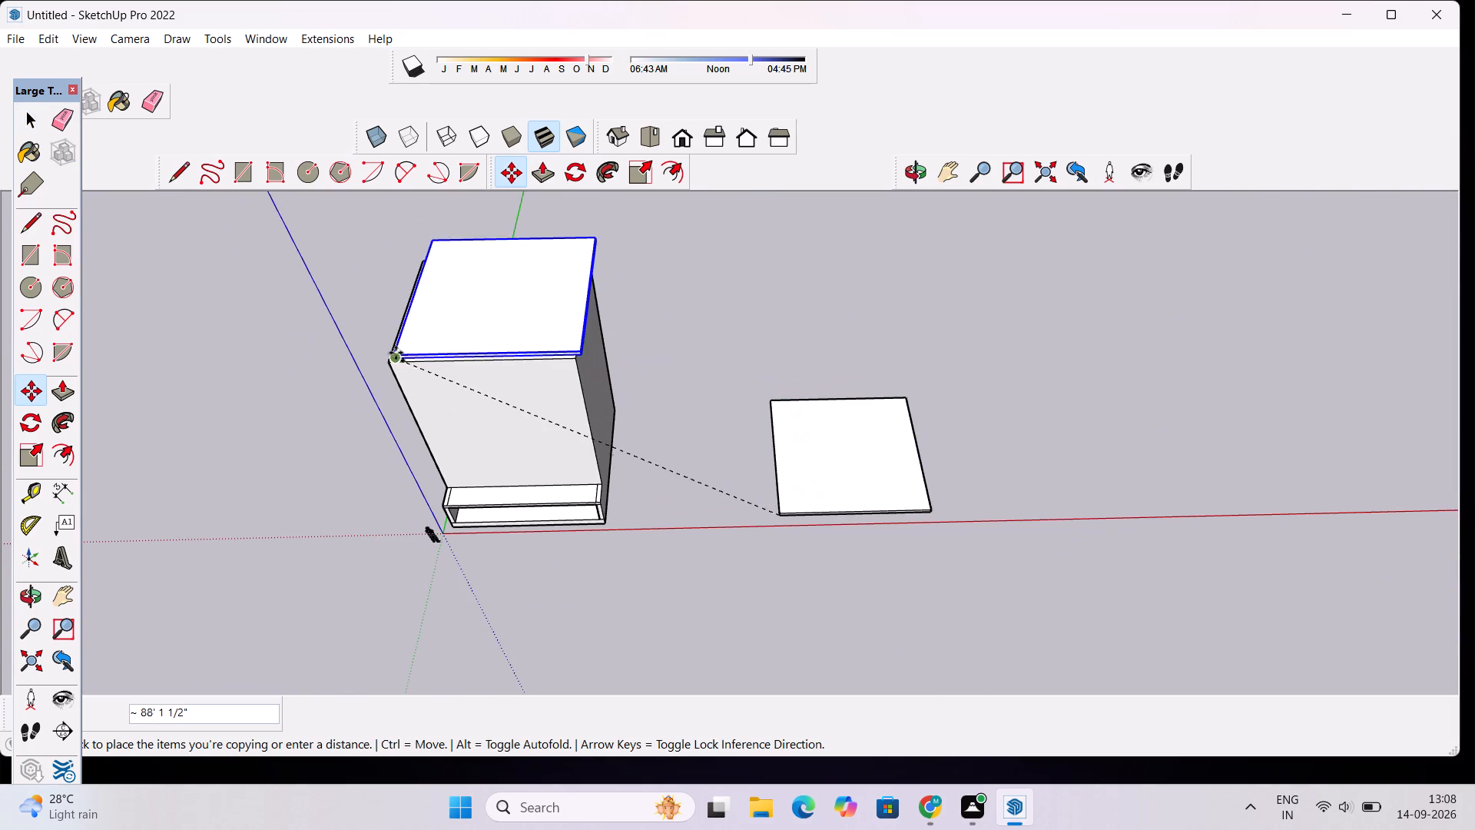
{"action": "scroll", "coordinate": [393, 350], "scroll_direction": "up", "scroll_amount": 1}
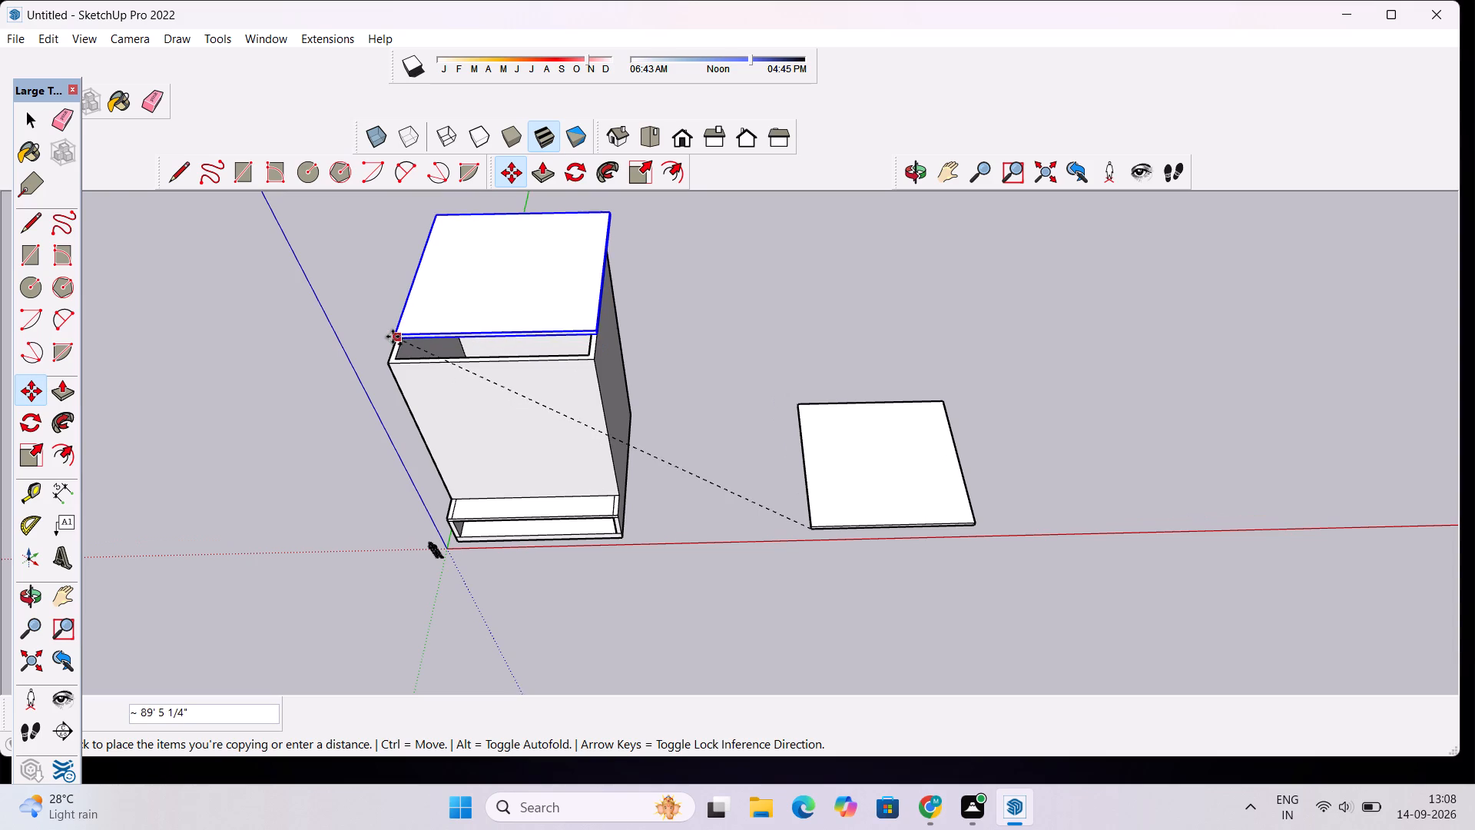
{"action": "scroll", "coordinate": [388, 347], "scroll_direction": "up", "scroll_amount": 5}
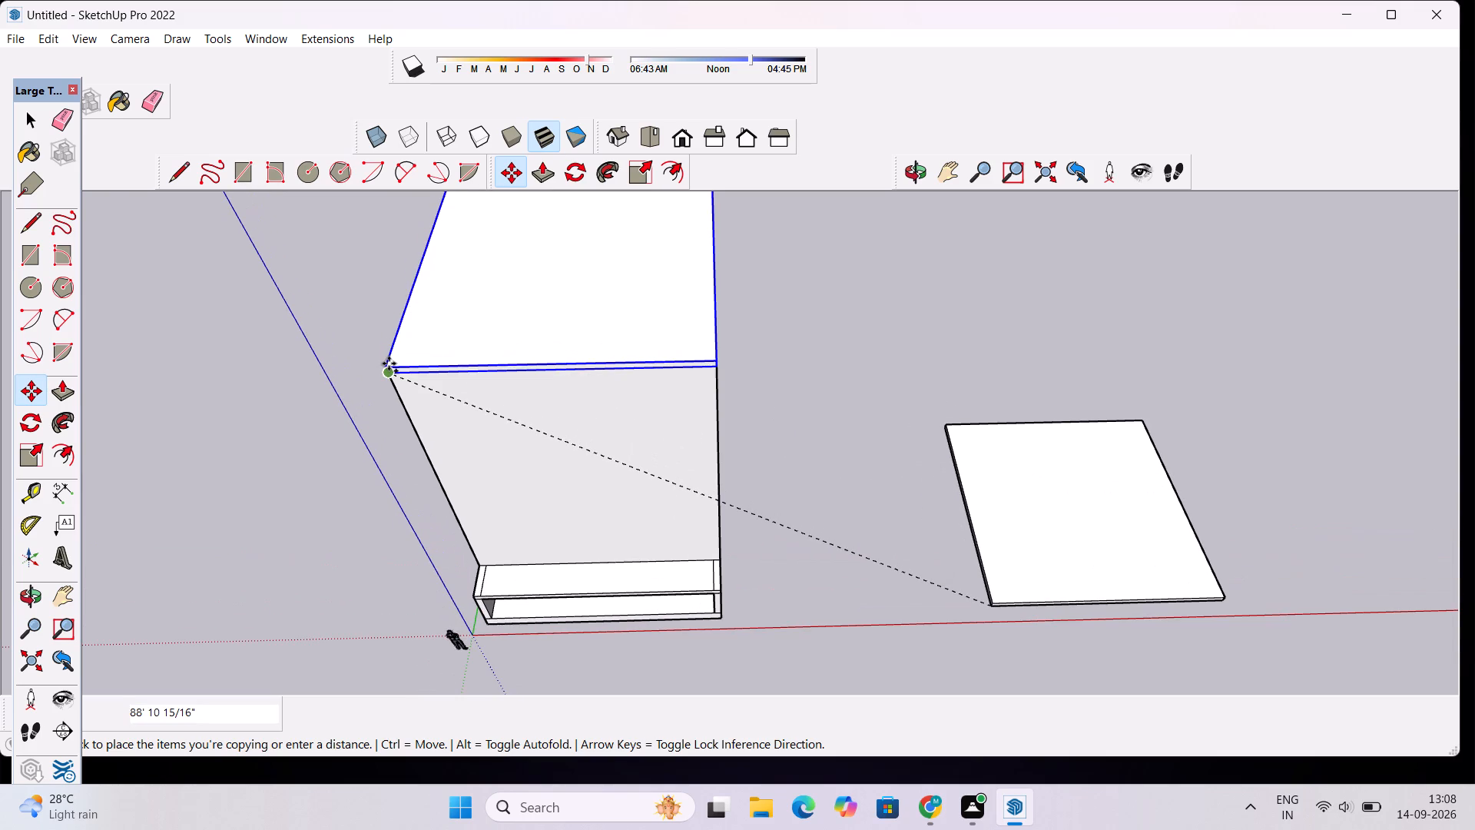
{"action": "left_click", "coordinate": [389, 364]}
Examine the roof slab's fit and overhang on the raised walls from the front, side and above.
{"action": "left_click", "coordinate": [919, 171]}
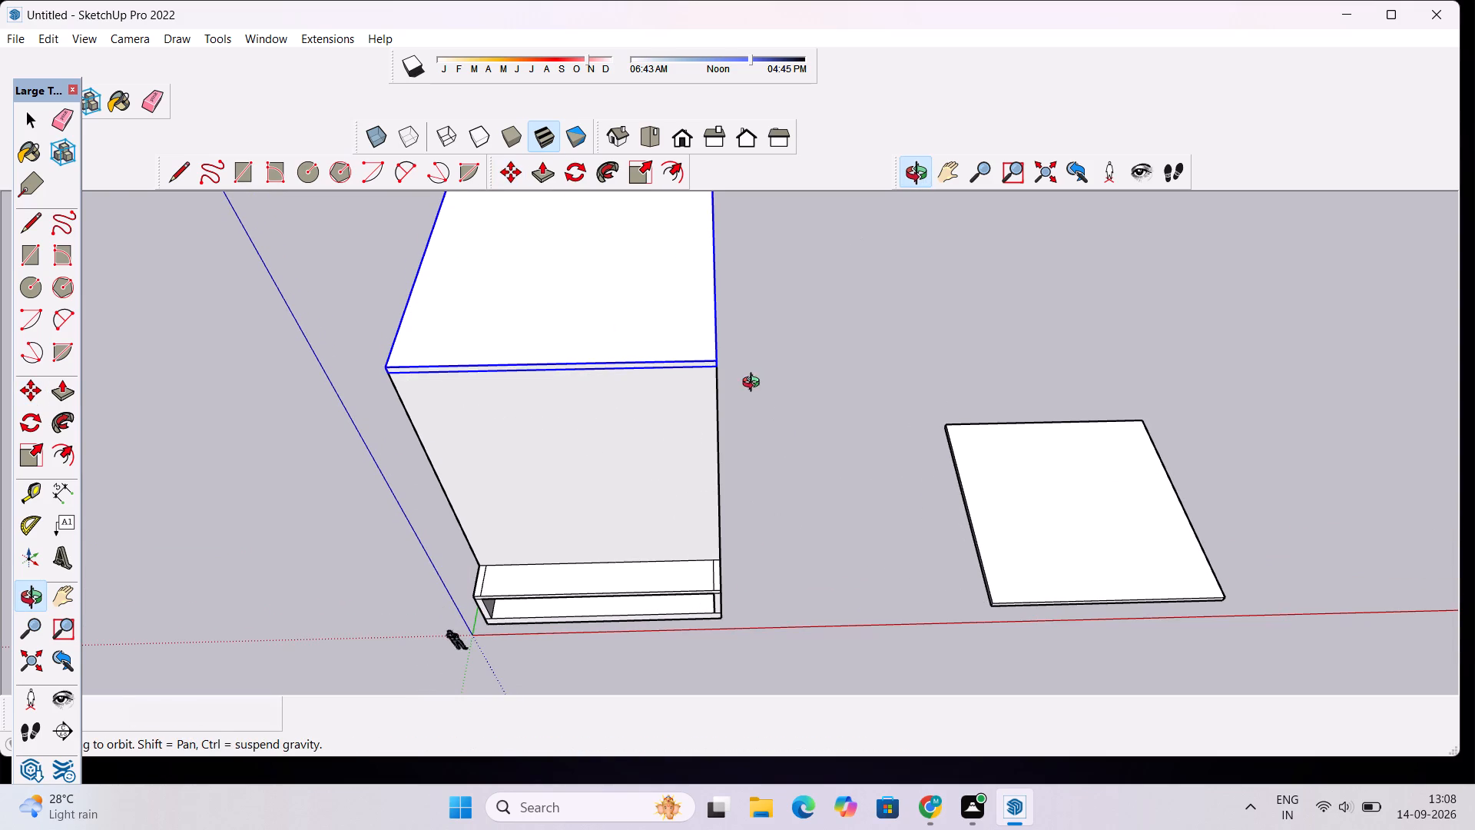
{"action": "left_click_drag", "start_coordinate": [751, 393], "coordinate": [743, 228]}
{"action": "scroll", "coordinate": [743, 227], "scroll_direction": "down", "scroll_amount": 5}
{"action": "left_click_drag", "start_coordinate": [867, 287], "coordinate": [629, 286]}
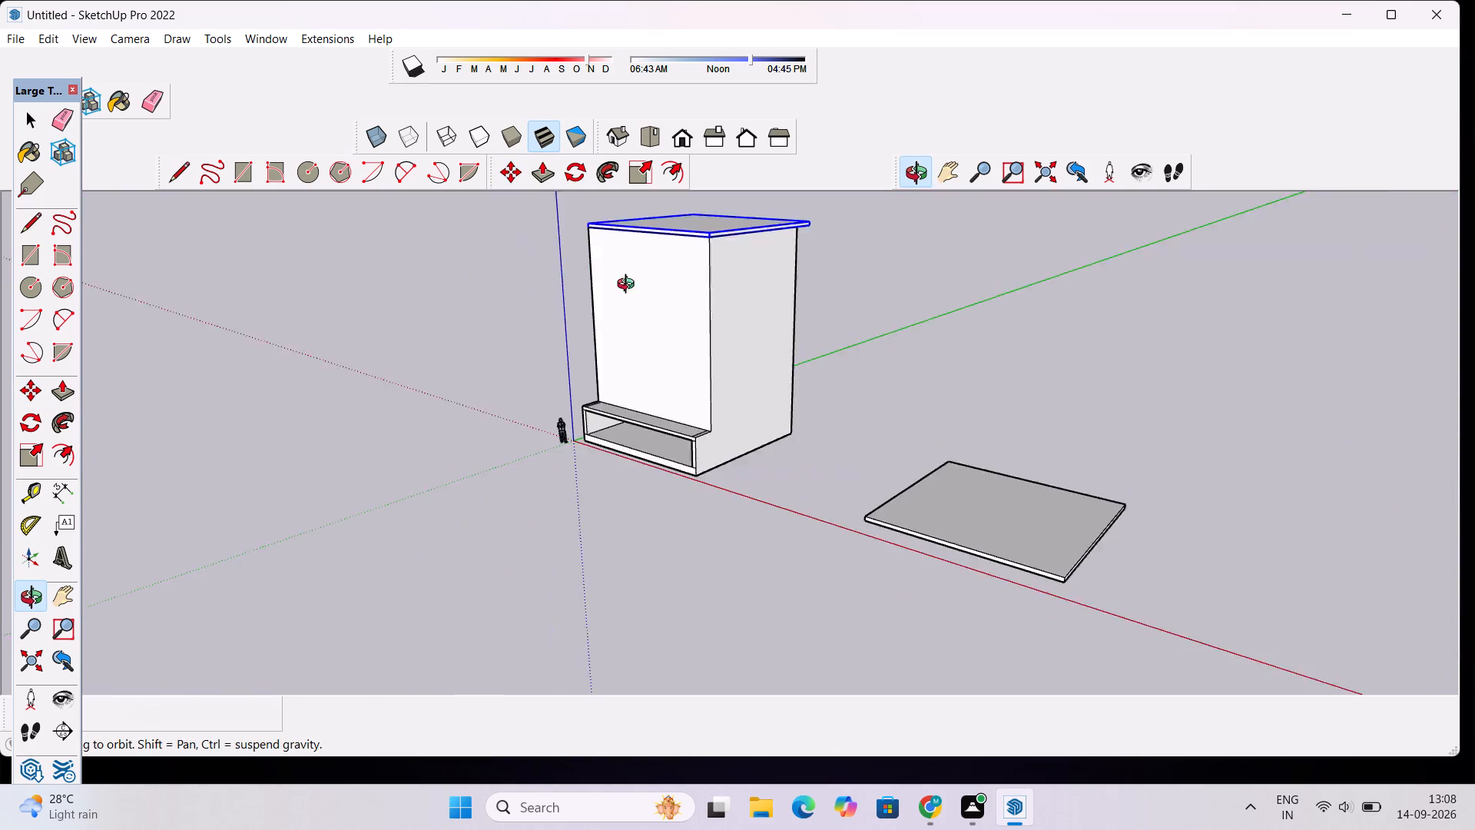
{"action": "left_click_drag", "start_coordinate": [629, 286], "coordinate": [381, 215]}
{"action": "scroll", "coordinate": [809, 266], "scroll_direction": "down", "scroll_amount": 4}
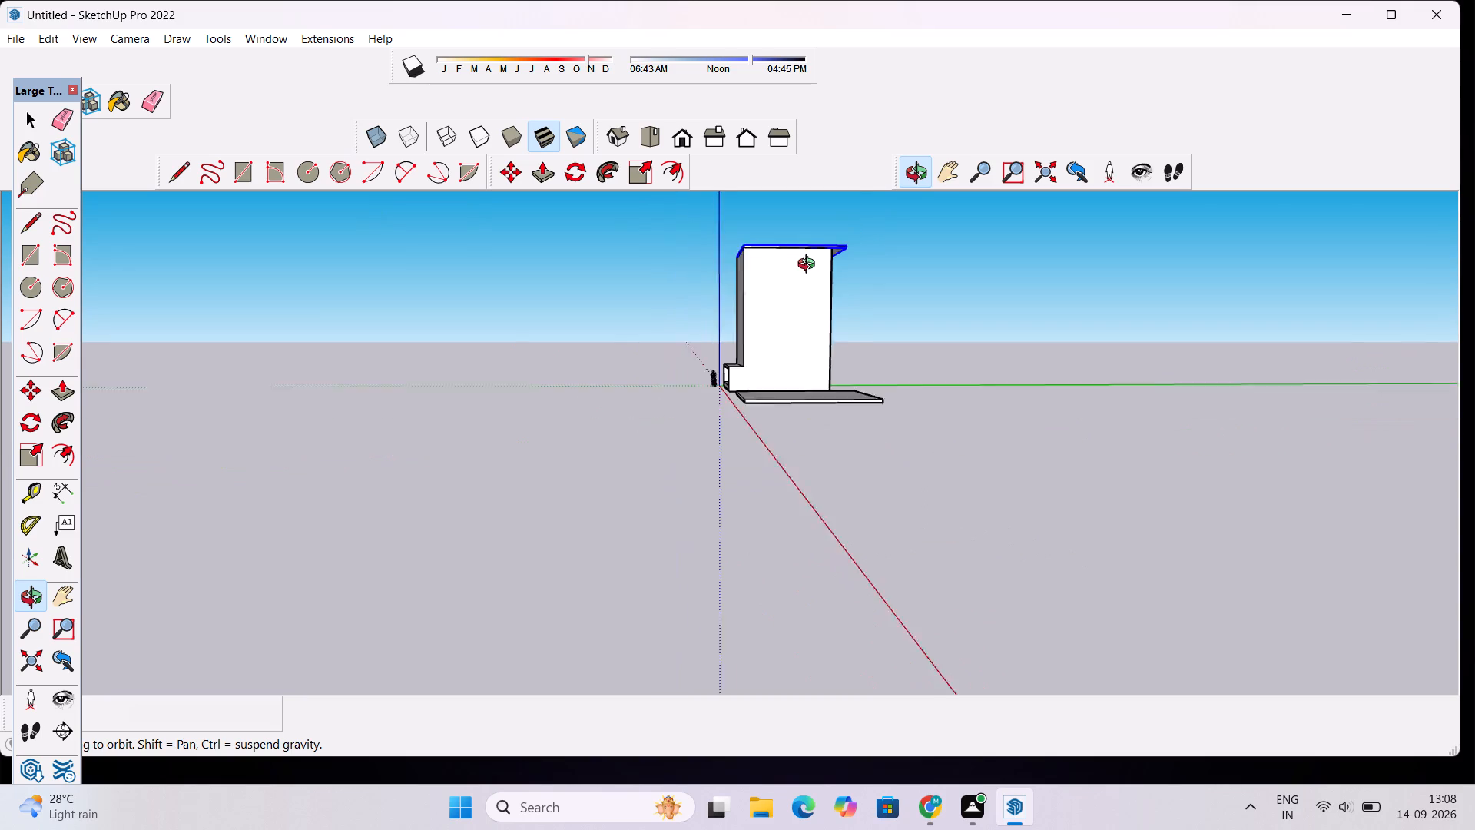
{"action": "scroll", "coordinate": [810, 266], "scroll_direction": "down", "scroll_amount": 2}
{"action": "left_click_drag", "start_coordinate": [738, 305], "coordinate": [1052, 658]}
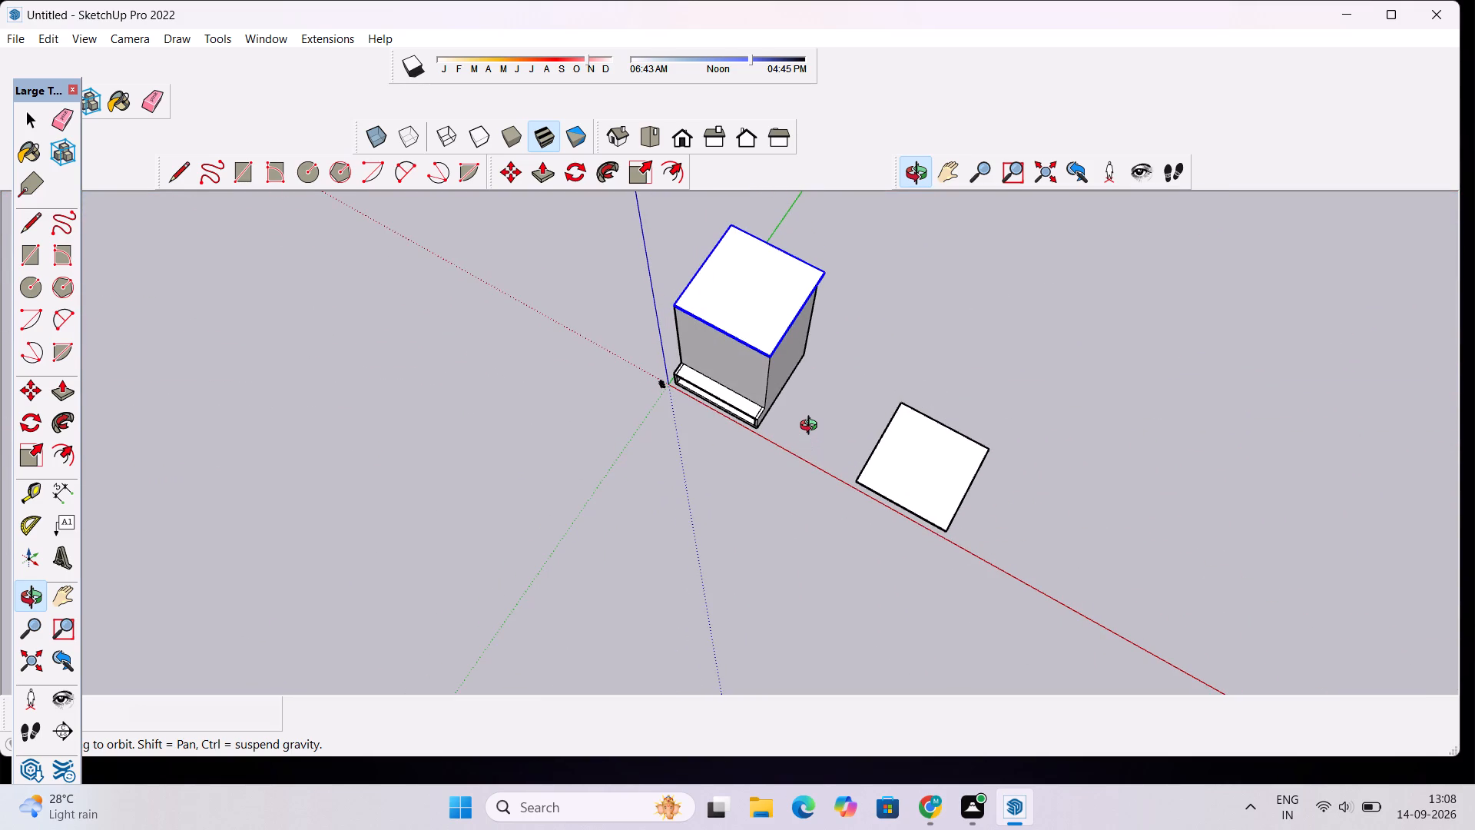
{"action": "scroll", "coordinate": [812, 426], "scroll_direction": "down", "scroll_amount": 4}
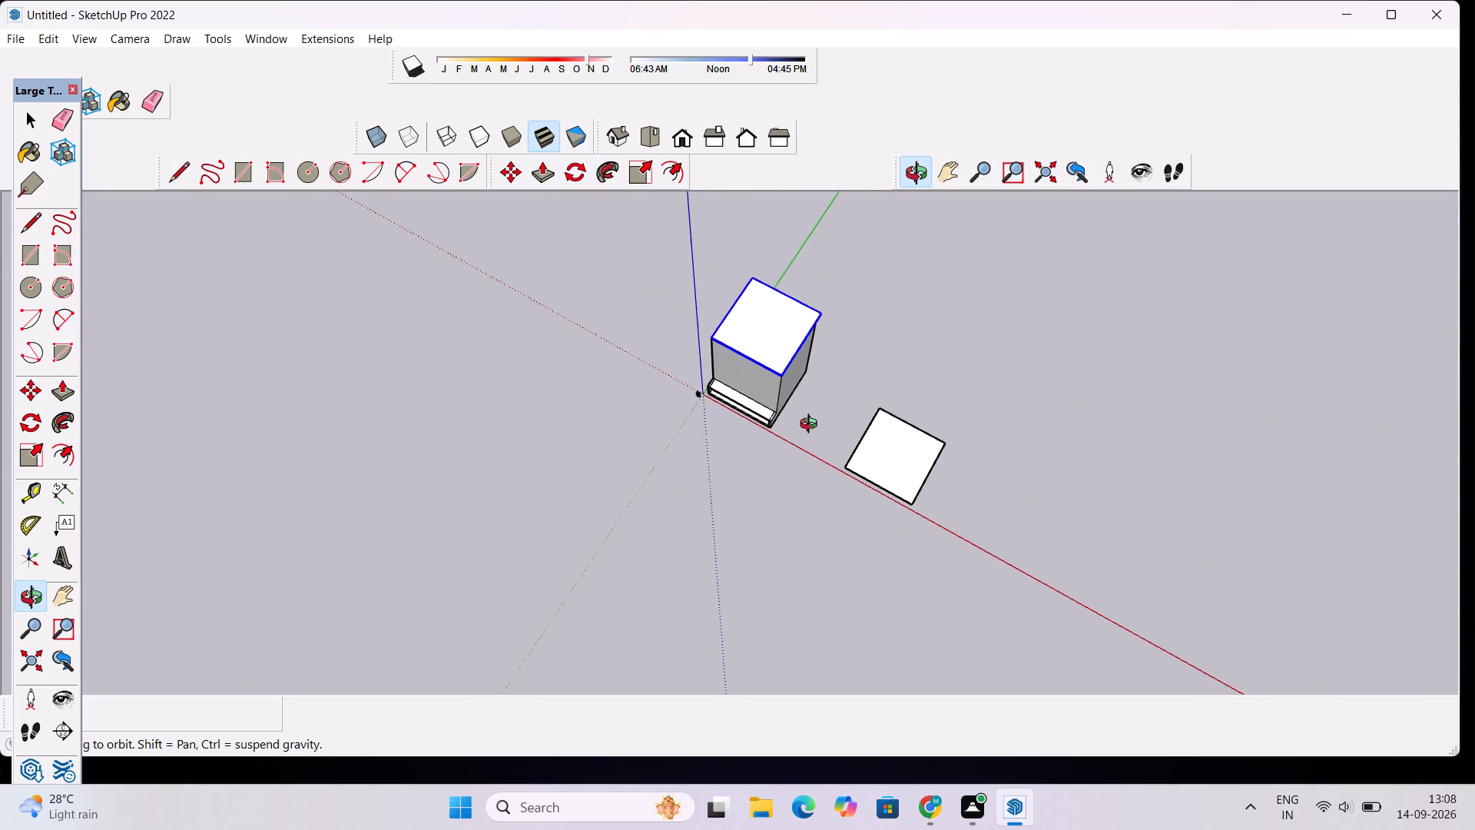
{"action": "scroll", "coordinate": [812, 426], "scroll_direction": "down", "scroll_amount": 1}
{"action": "scroll", "coordinate": [794, 347], "scroll_direction": "up", "scroll_amount": 11}
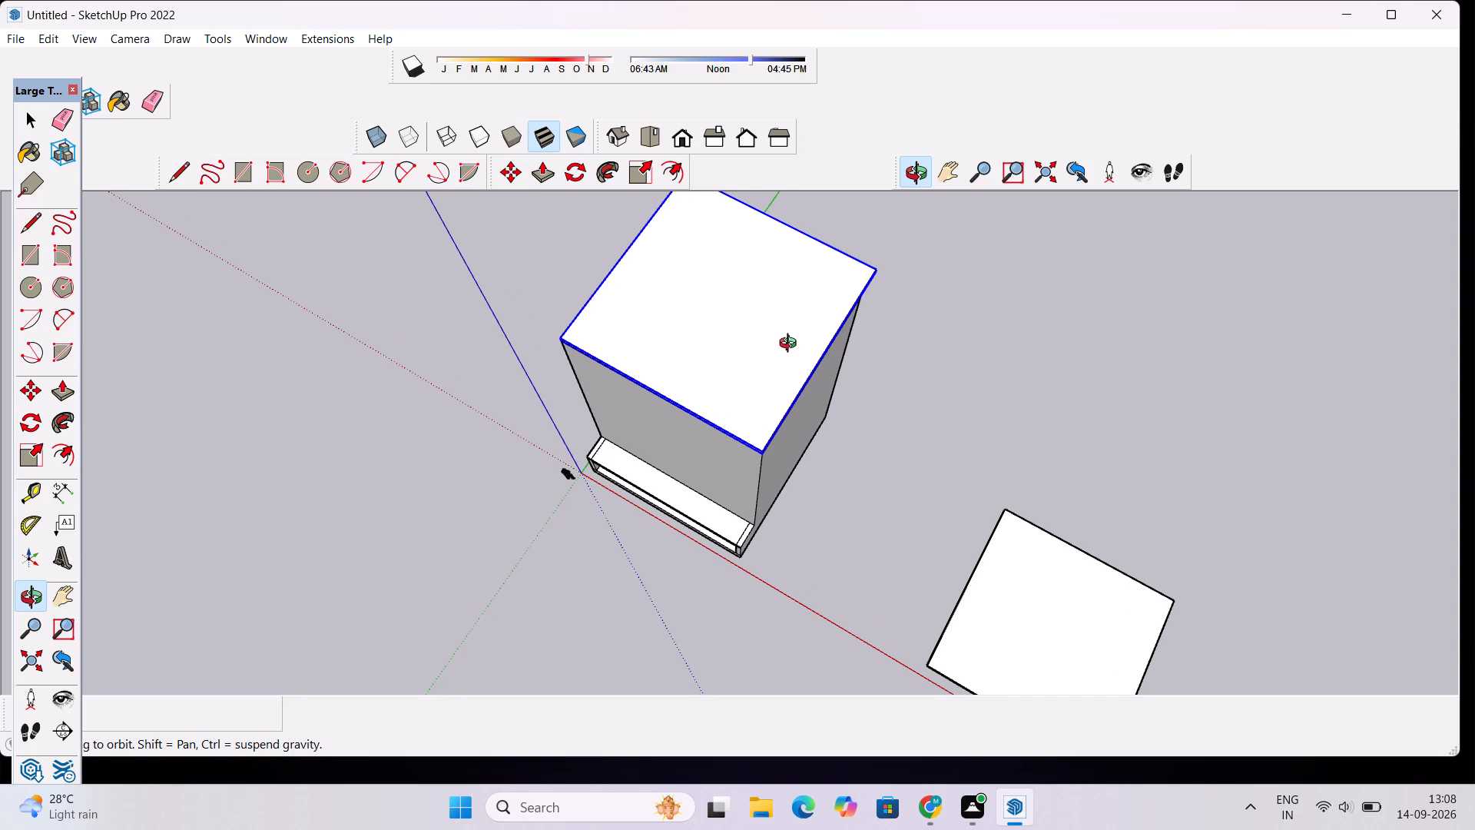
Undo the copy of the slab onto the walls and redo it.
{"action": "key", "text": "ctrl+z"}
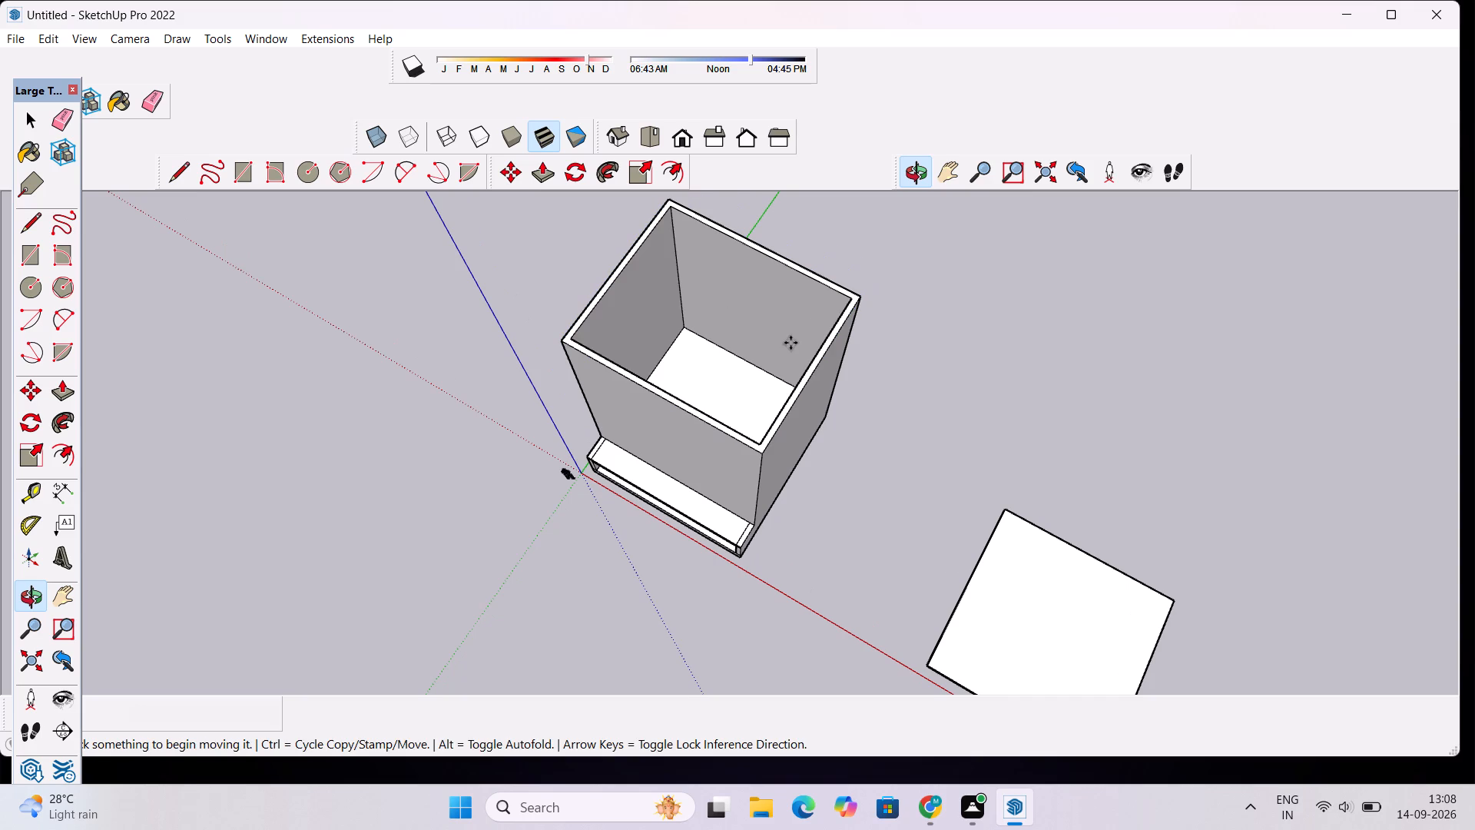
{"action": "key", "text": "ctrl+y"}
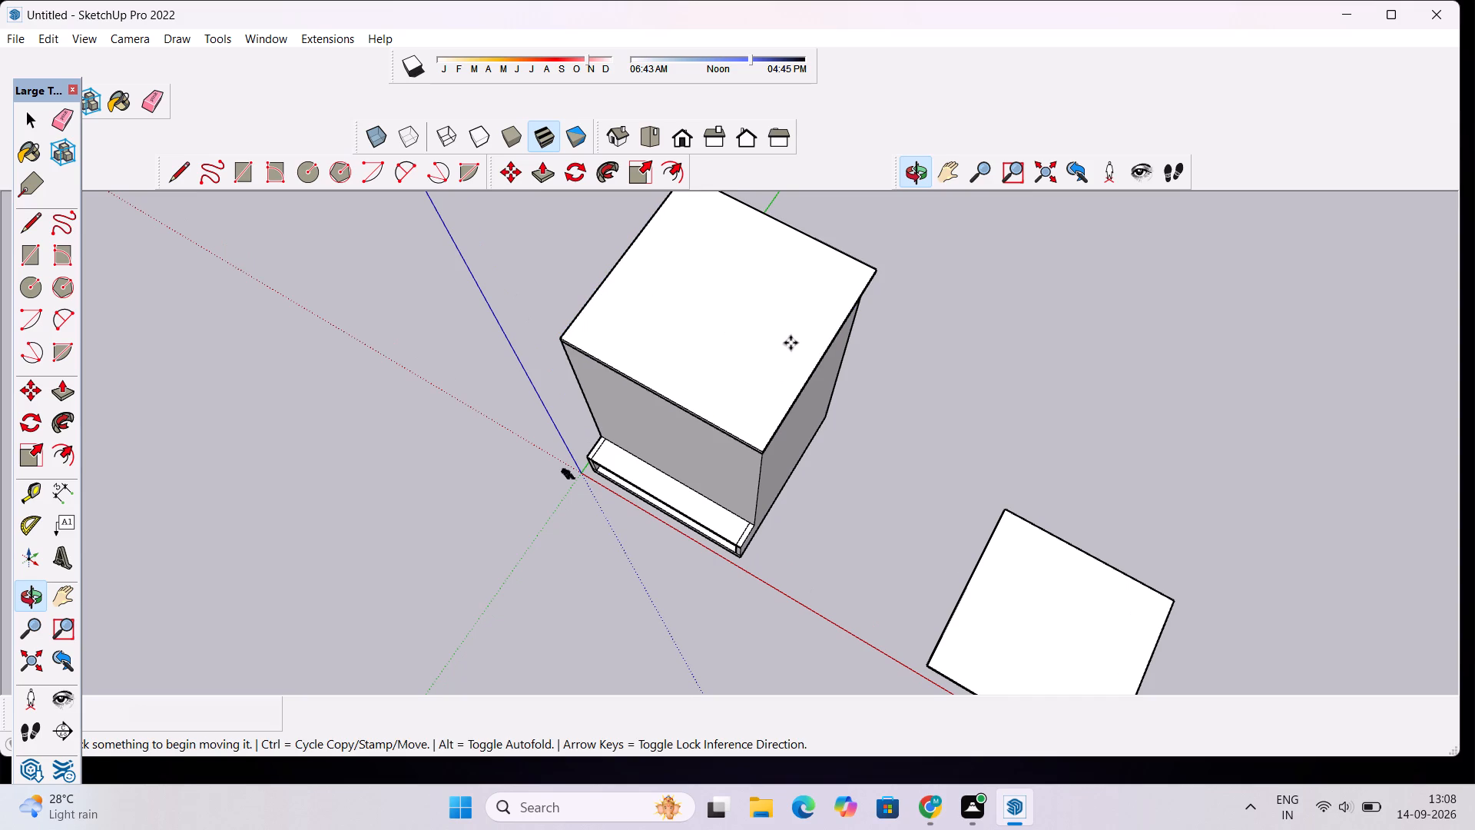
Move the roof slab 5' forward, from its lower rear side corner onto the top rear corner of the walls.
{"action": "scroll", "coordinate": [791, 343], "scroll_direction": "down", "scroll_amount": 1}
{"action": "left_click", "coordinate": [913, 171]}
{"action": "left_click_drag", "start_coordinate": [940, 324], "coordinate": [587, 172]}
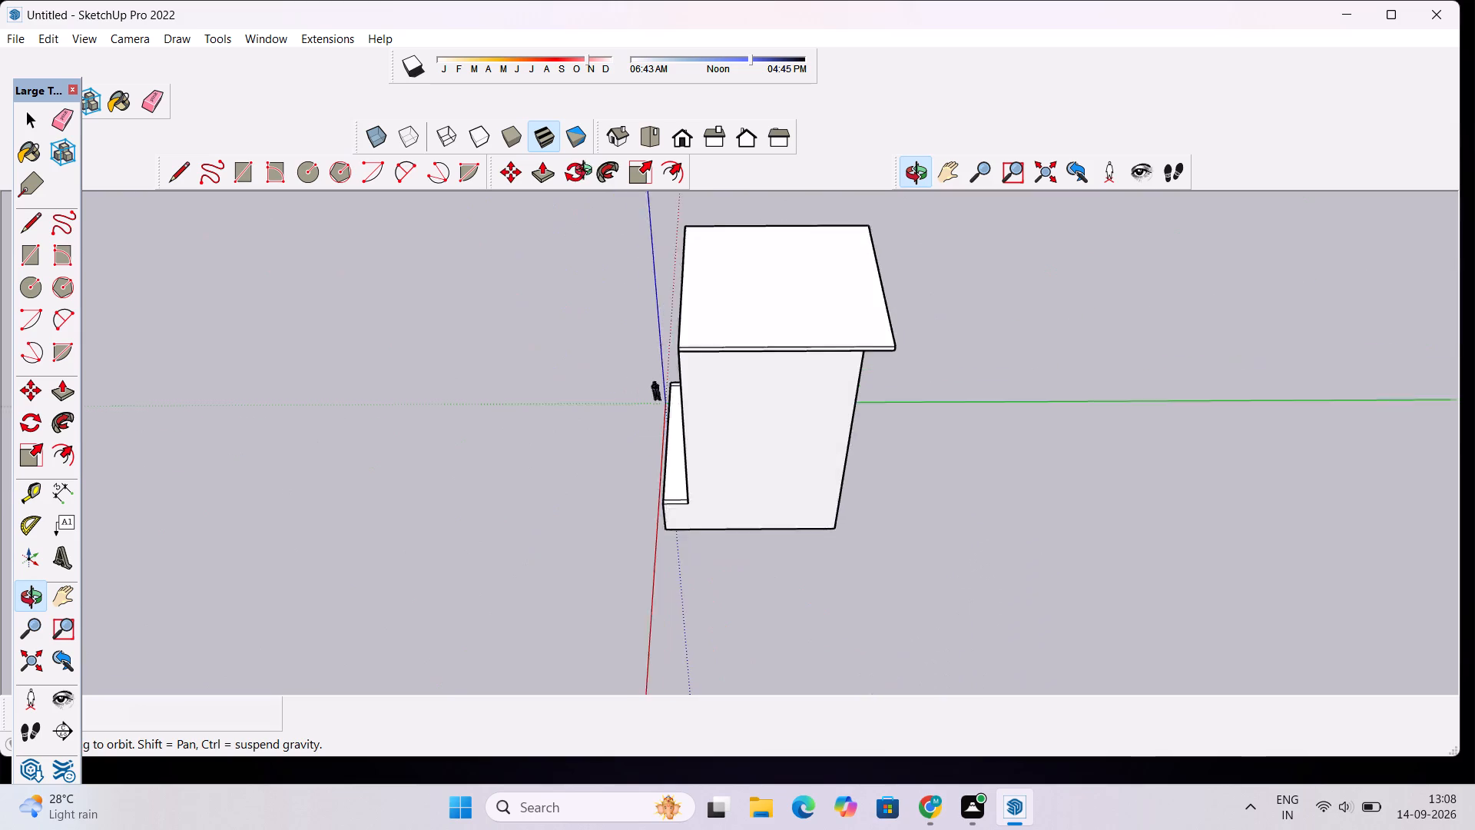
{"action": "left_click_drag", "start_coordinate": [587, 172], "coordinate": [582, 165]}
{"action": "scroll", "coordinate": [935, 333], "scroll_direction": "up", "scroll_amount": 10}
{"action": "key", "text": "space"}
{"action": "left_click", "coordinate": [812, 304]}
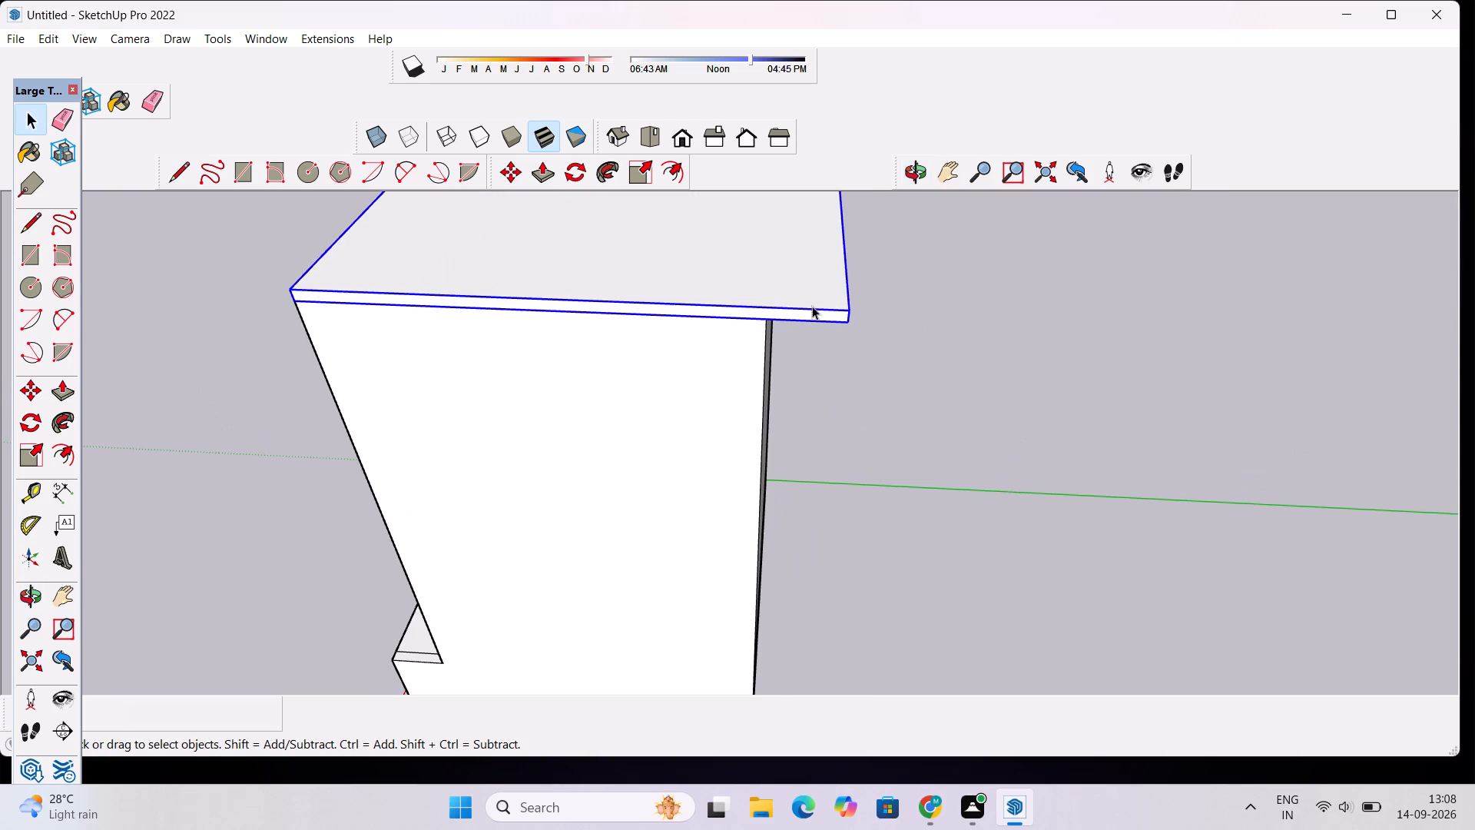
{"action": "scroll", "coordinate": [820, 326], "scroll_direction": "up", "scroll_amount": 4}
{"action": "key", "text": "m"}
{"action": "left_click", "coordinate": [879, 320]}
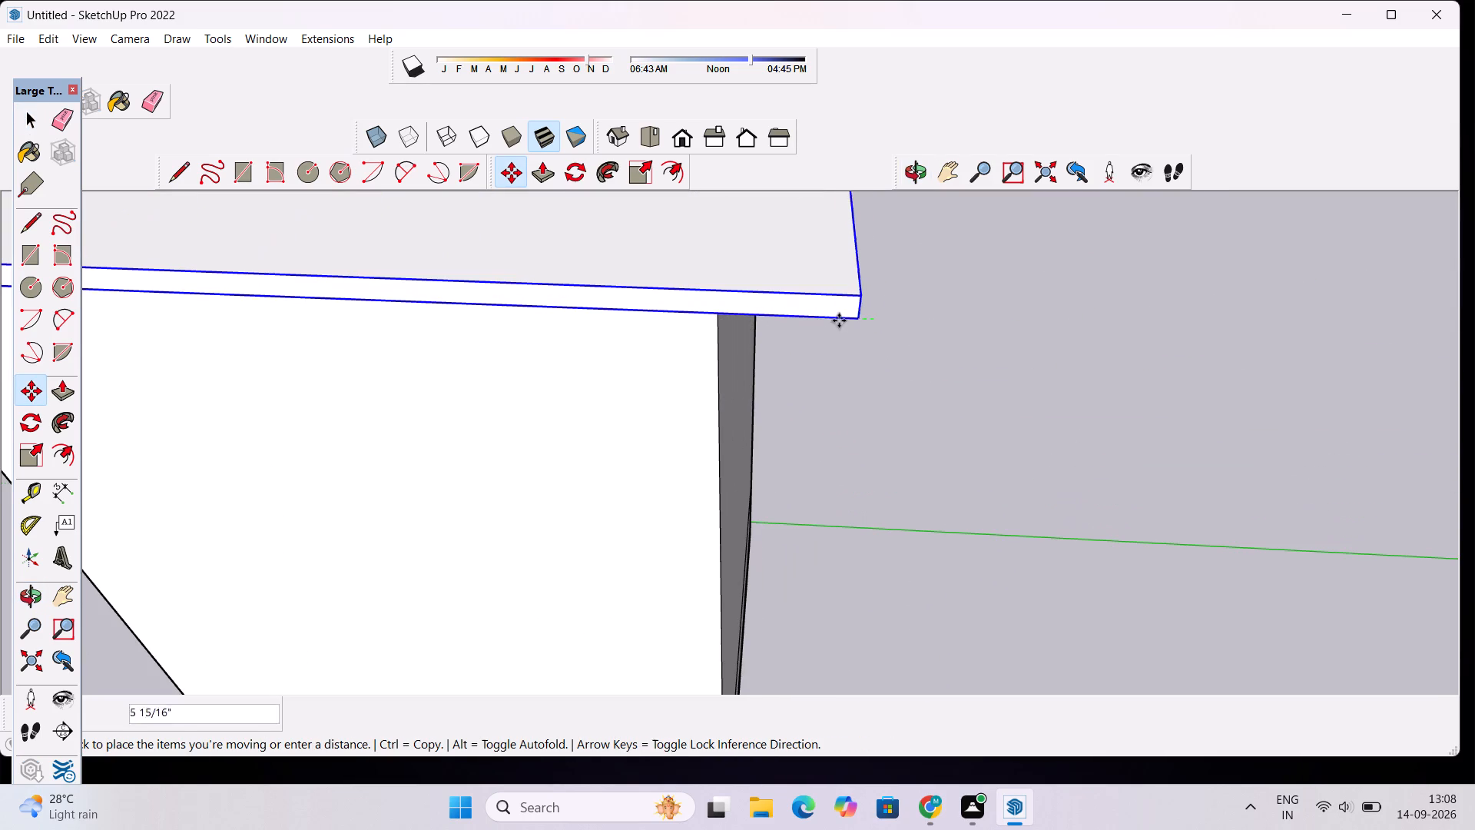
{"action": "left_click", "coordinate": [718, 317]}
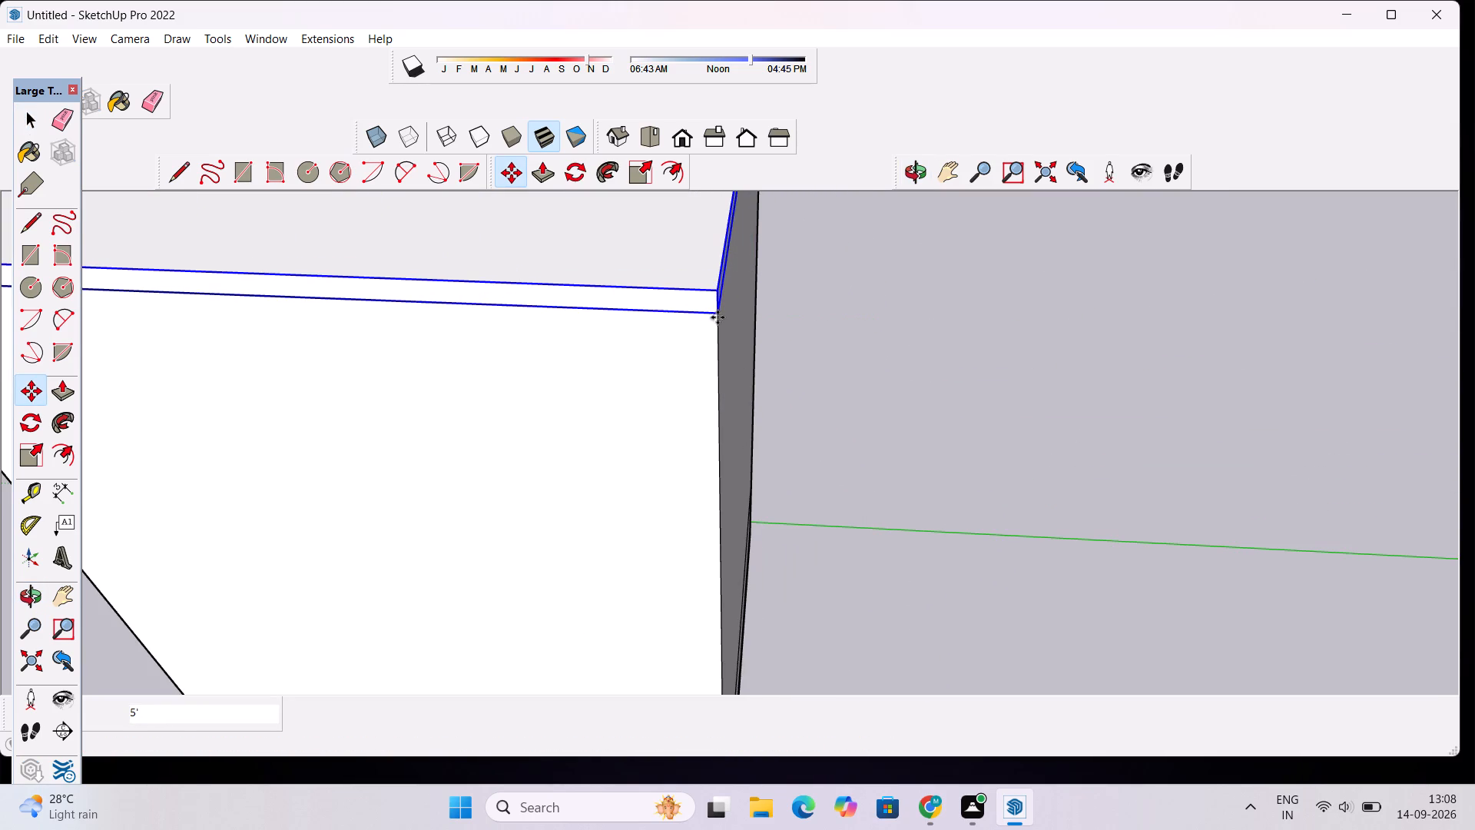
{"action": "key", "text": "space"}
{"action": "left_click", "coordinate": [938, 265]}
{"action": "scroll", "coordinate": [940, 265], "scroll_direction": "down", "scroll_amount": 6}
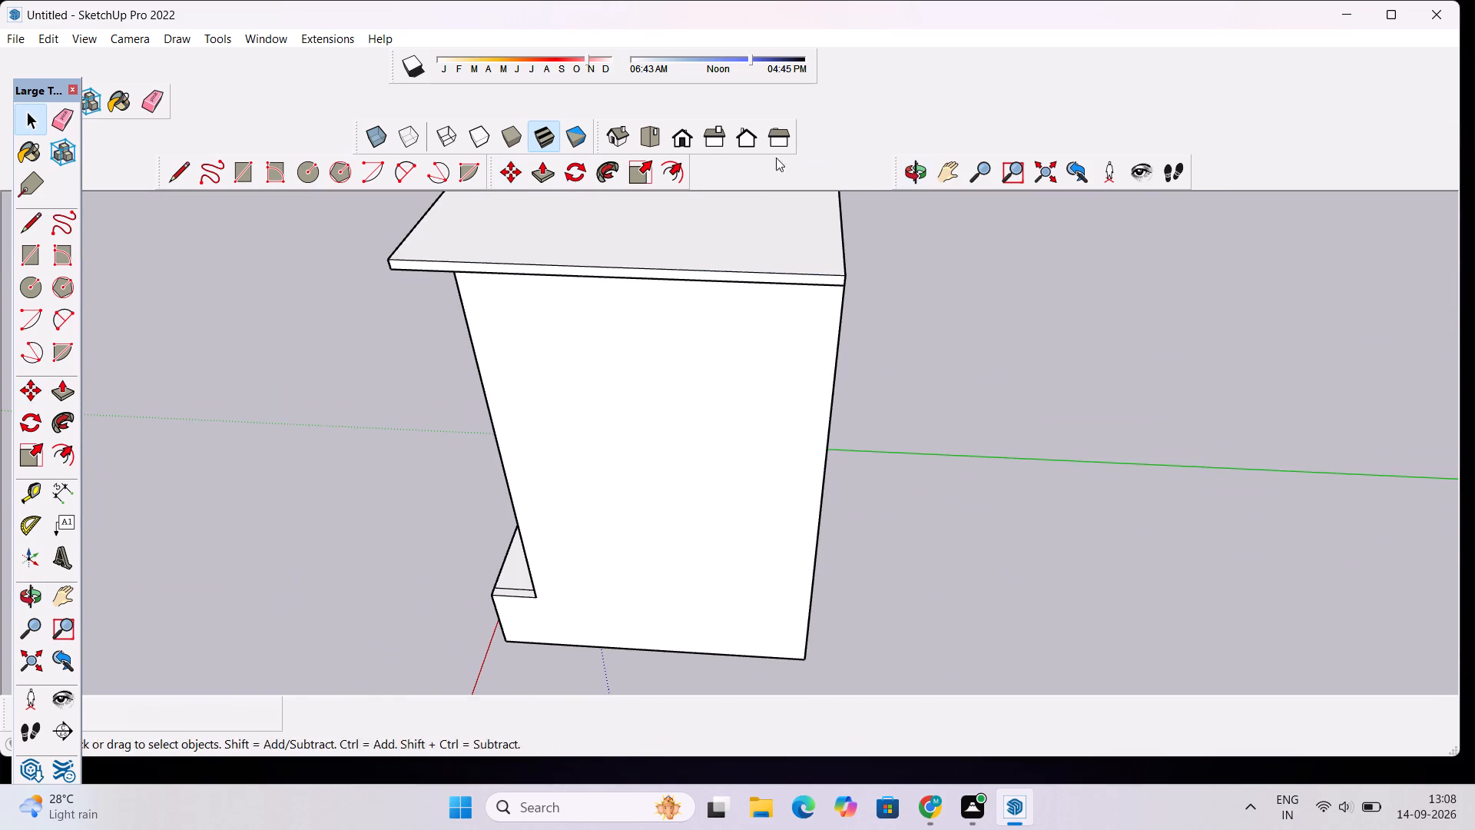
Examine the shifted roof slab's overhang and the building's proportions from the front, both sides and above.
{"action": "left_click", "coordinate": [691, 141]}
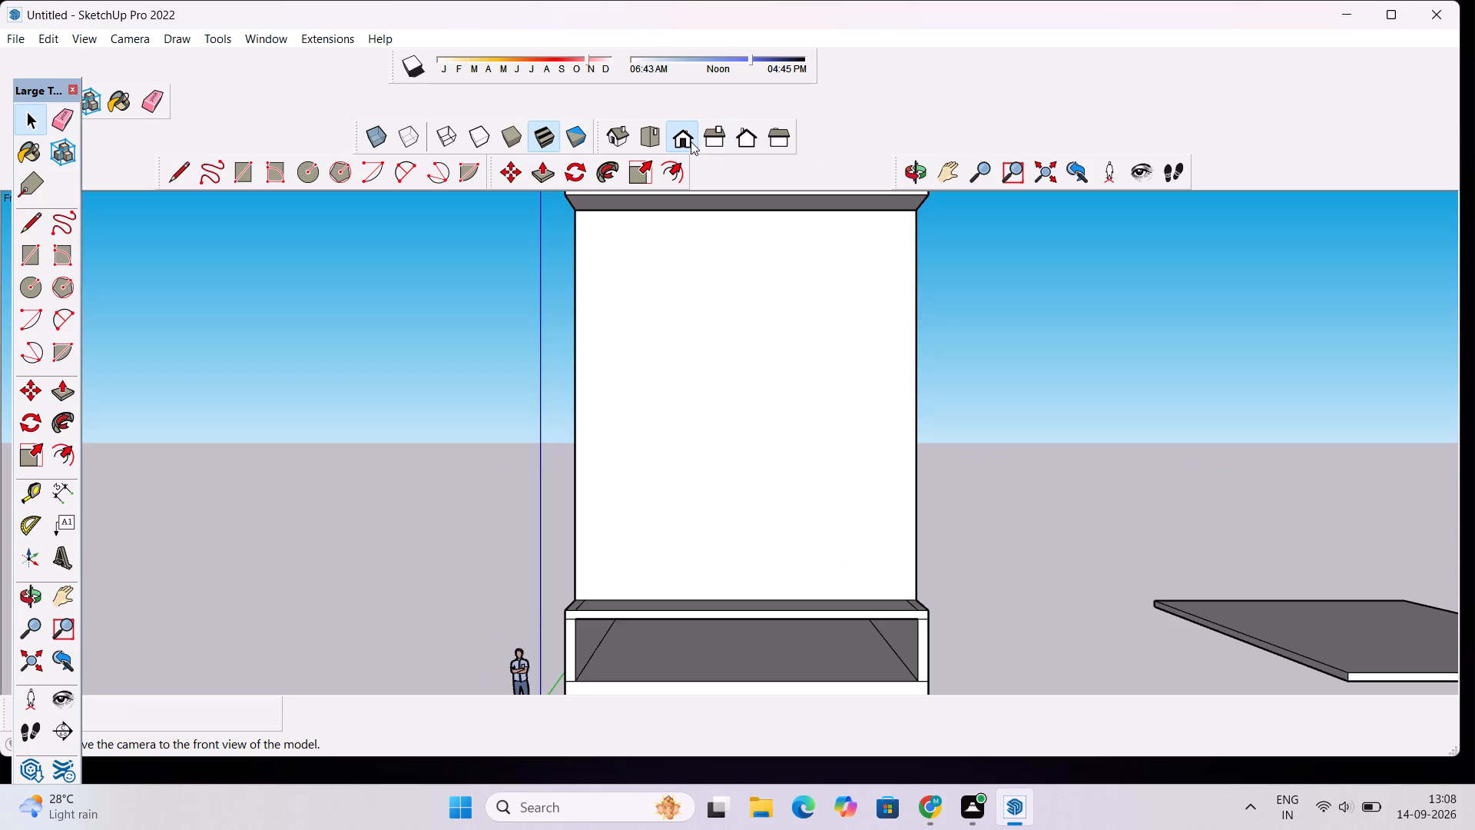
{"action": "scroll", "coordinate": [691, 141], "scroll_direction": "down", "scroll_amount": 3}
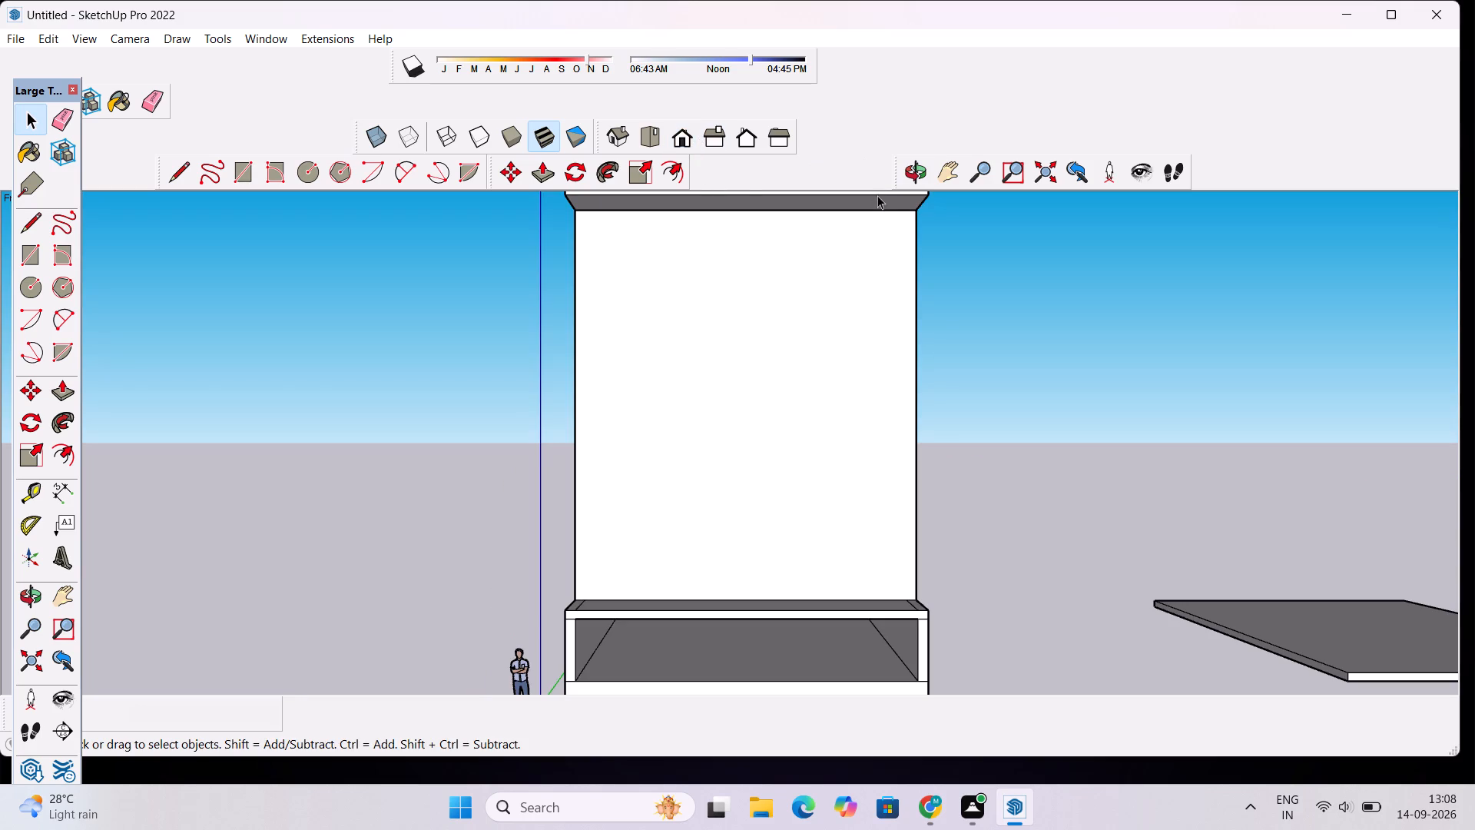
{"action": "left_click", "coordinate": [907, 171]}
{"action": "left_click_drag", "start_coordinate": [988, 286], "coordinate": [498, 360]}
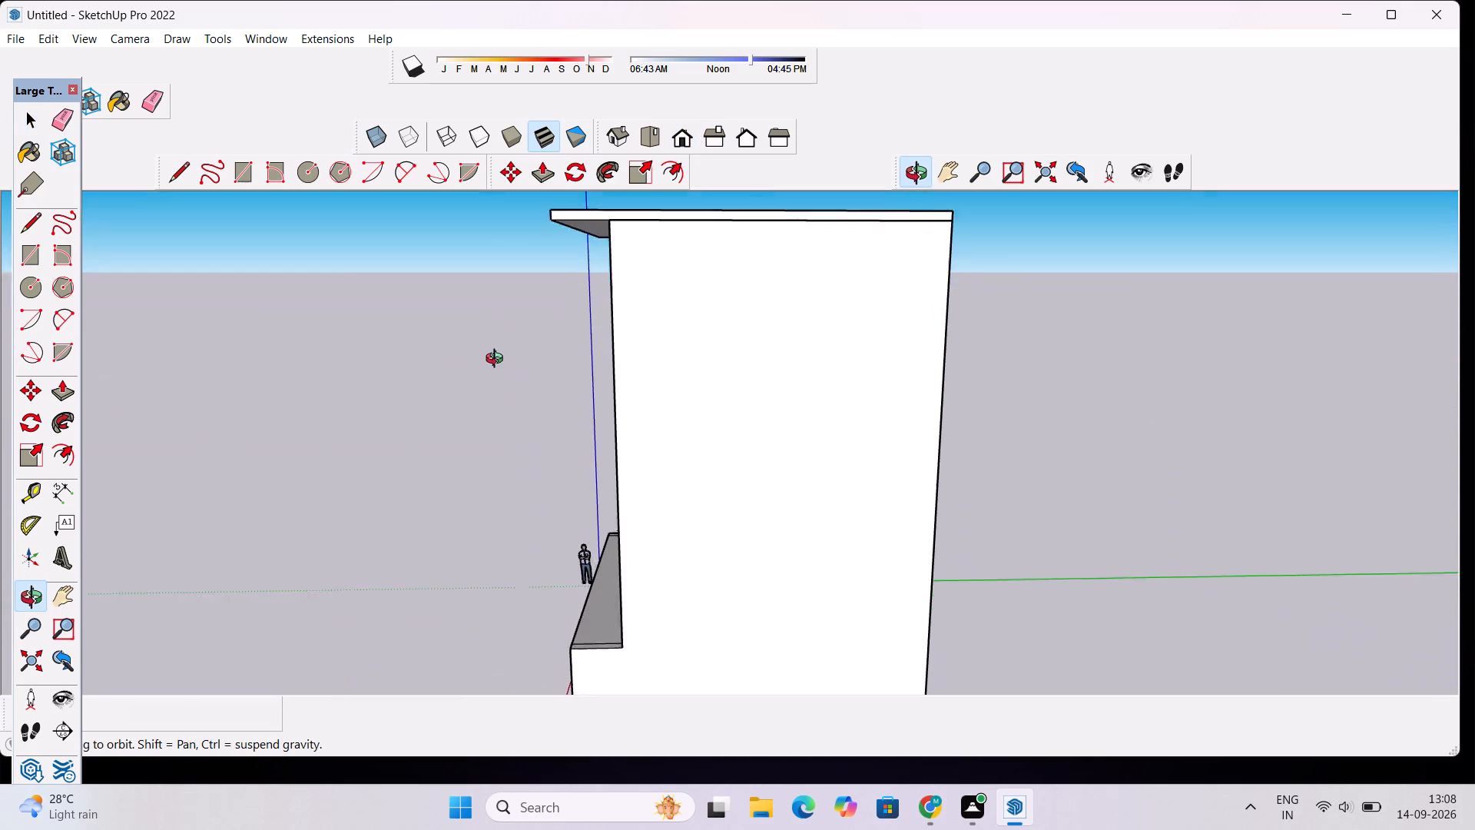
{"action": "left_click_drag", "start_coordinate": [498, 360], "coordinate": [1122, 348]}
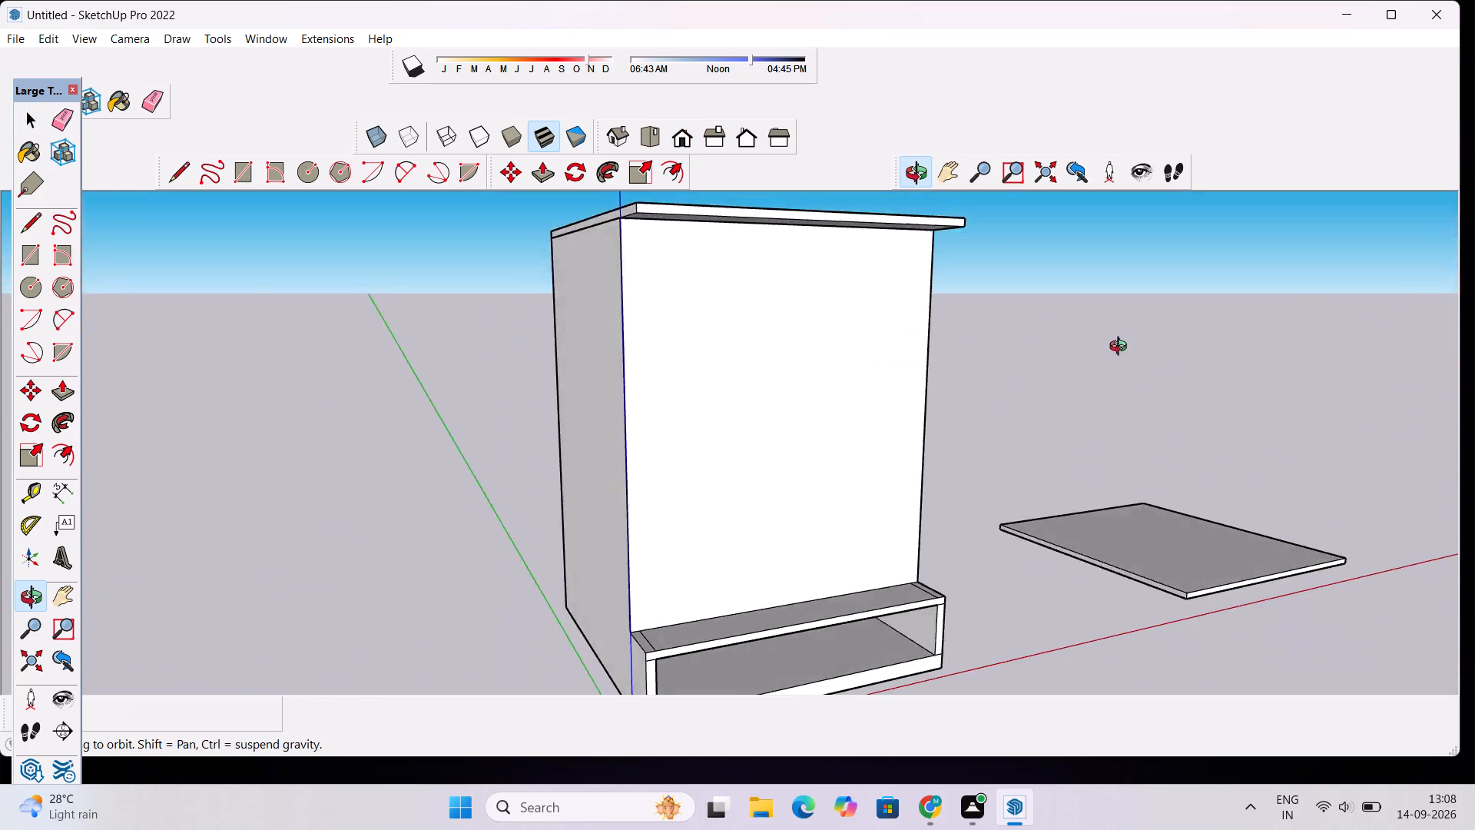
{"action": "left_click_drag", "start_coordinate": [1122, 348], "coordinate": [856, 367]}
{"action": "scroll", "coordinate": [852, 364], "scroll_direction": "down", "scroll_amount": 8}
{"action": "left_click_drag", "start_coordinate": [738, 412], "coordinate": [950, 423]}
{"action": "left_click_drag", "start_coordinate": [844, 511], "coordinate": [798, 429]}
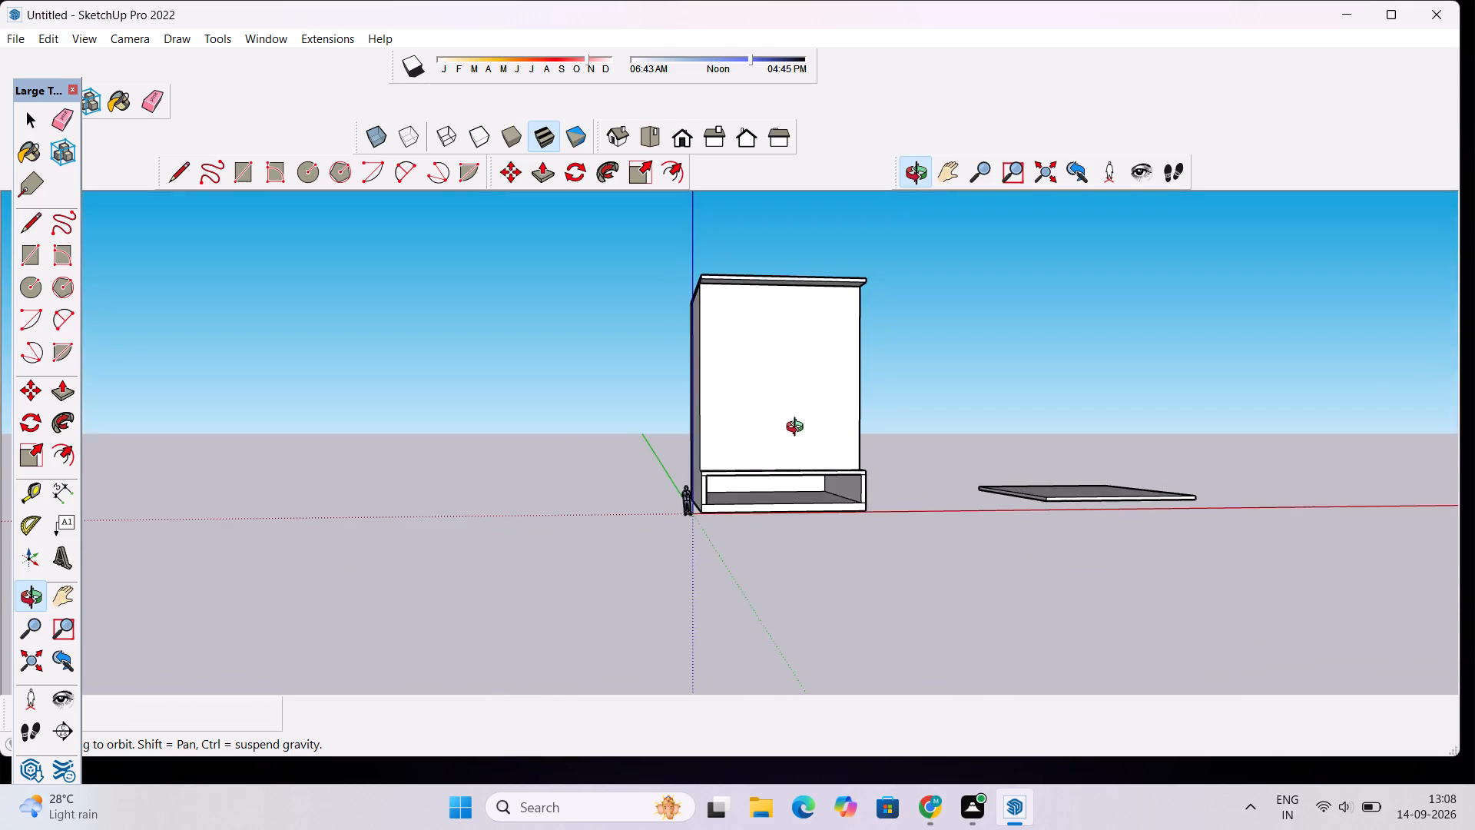
{"action": "scroll", "coordinate": [790, 452], "scroll_direction": "up", "scroll_amount": 5}
{"action": "left_click_drag", "start_coordinate": [807, 486], "coordinate": [744, 513]}
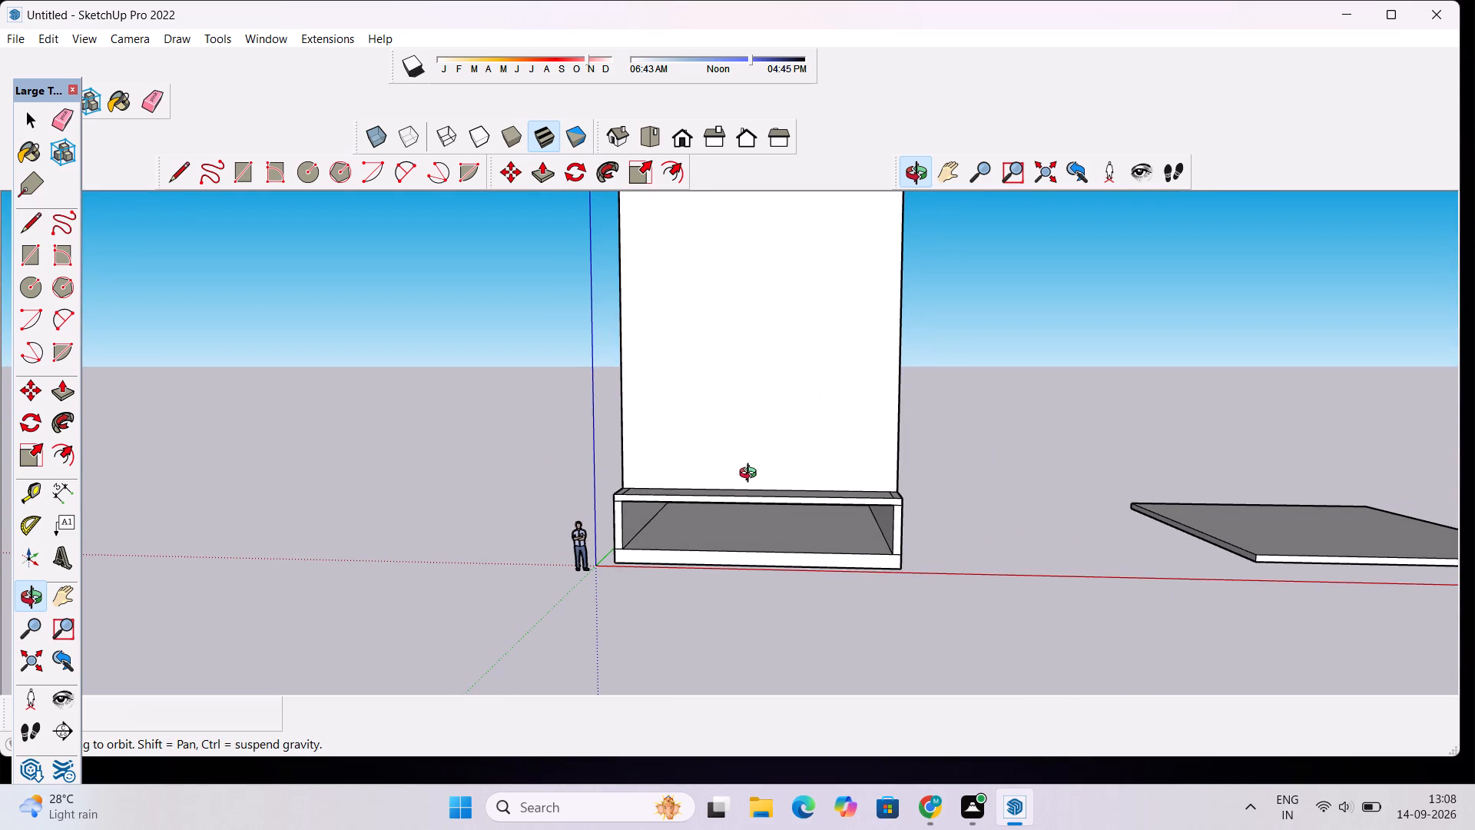
{"action": "scroll", "coordinate": [758, 460], "scroll_direction": "down", "scroll_amount": 6}
{"action": "scroll", "coordinate": [753, 483], "scroll_direction": "up", "scroll_amount": 5}
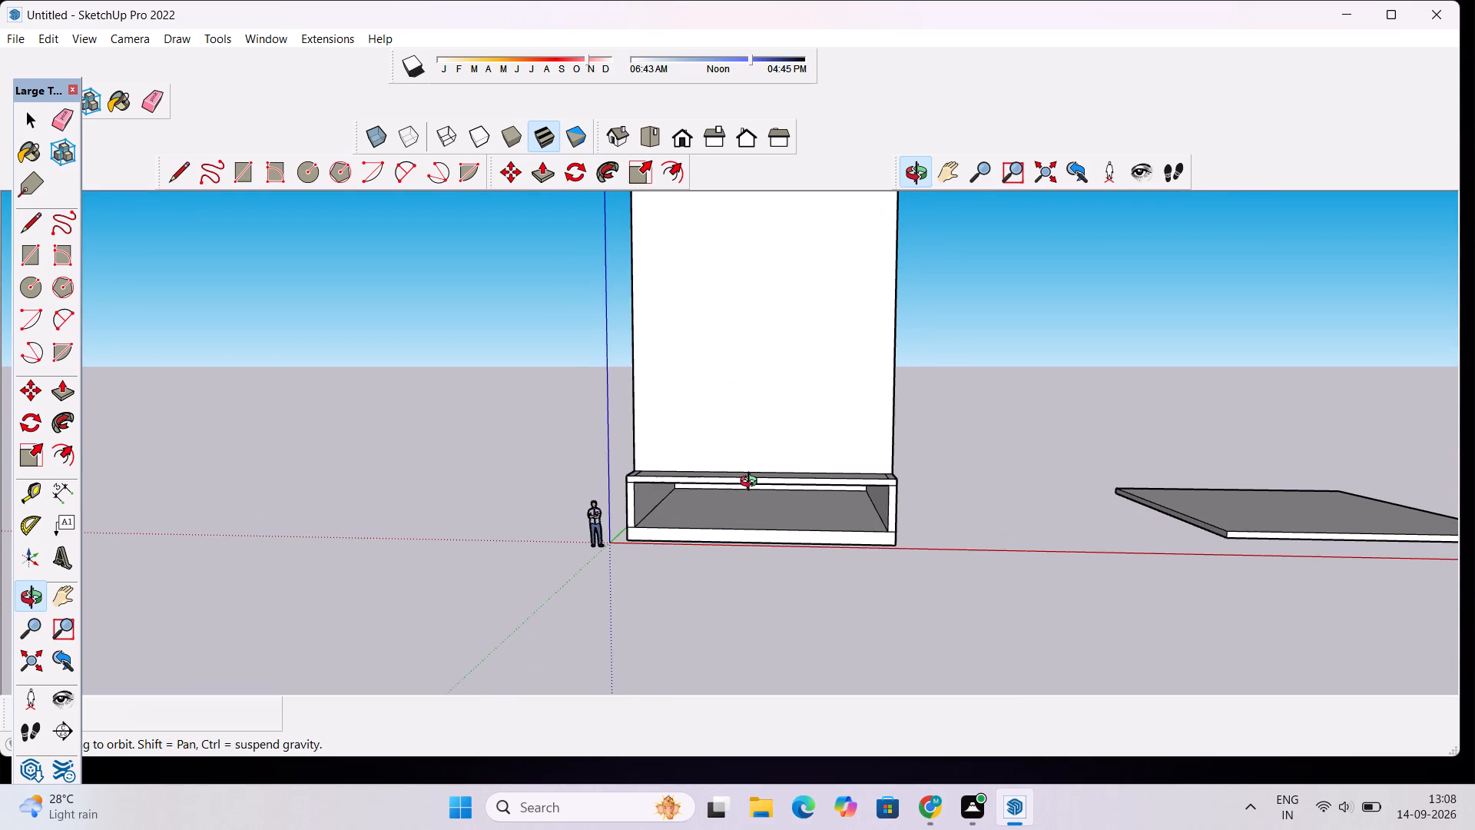
{"action": "scroll", "coordinate": [751, 481], "scroll_direction": "down", "scroll_amount": 5}
{"action": "left_click_drag", "start_coordinate": [751, 453], "coordinate": [769, 532], "text": "shift"}
{"action": "scroll", "coordinate": [759, 504], "scroll_direction": "up", "scroll_amount": 3}
{"action": "left_click", "coordinate": [761, 512]}
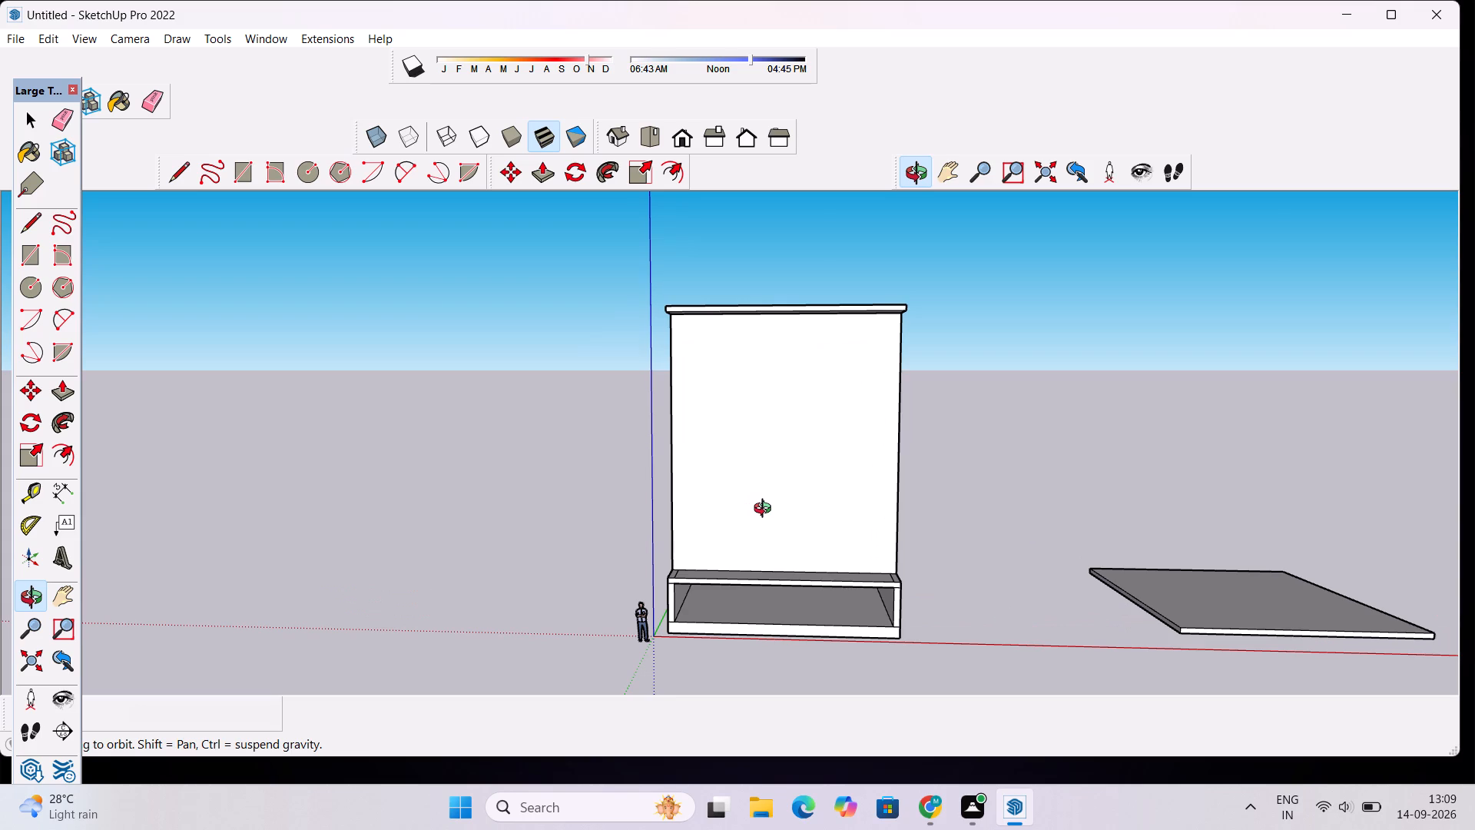
{"action": "scroll", "coordinate": [766, 510], "scroll_direction": "down", "scroll_amount": 2}
{"action": "scroll", "coordinate": [766, 510], "scroll_direction": "up", "scroll_amount": 5}
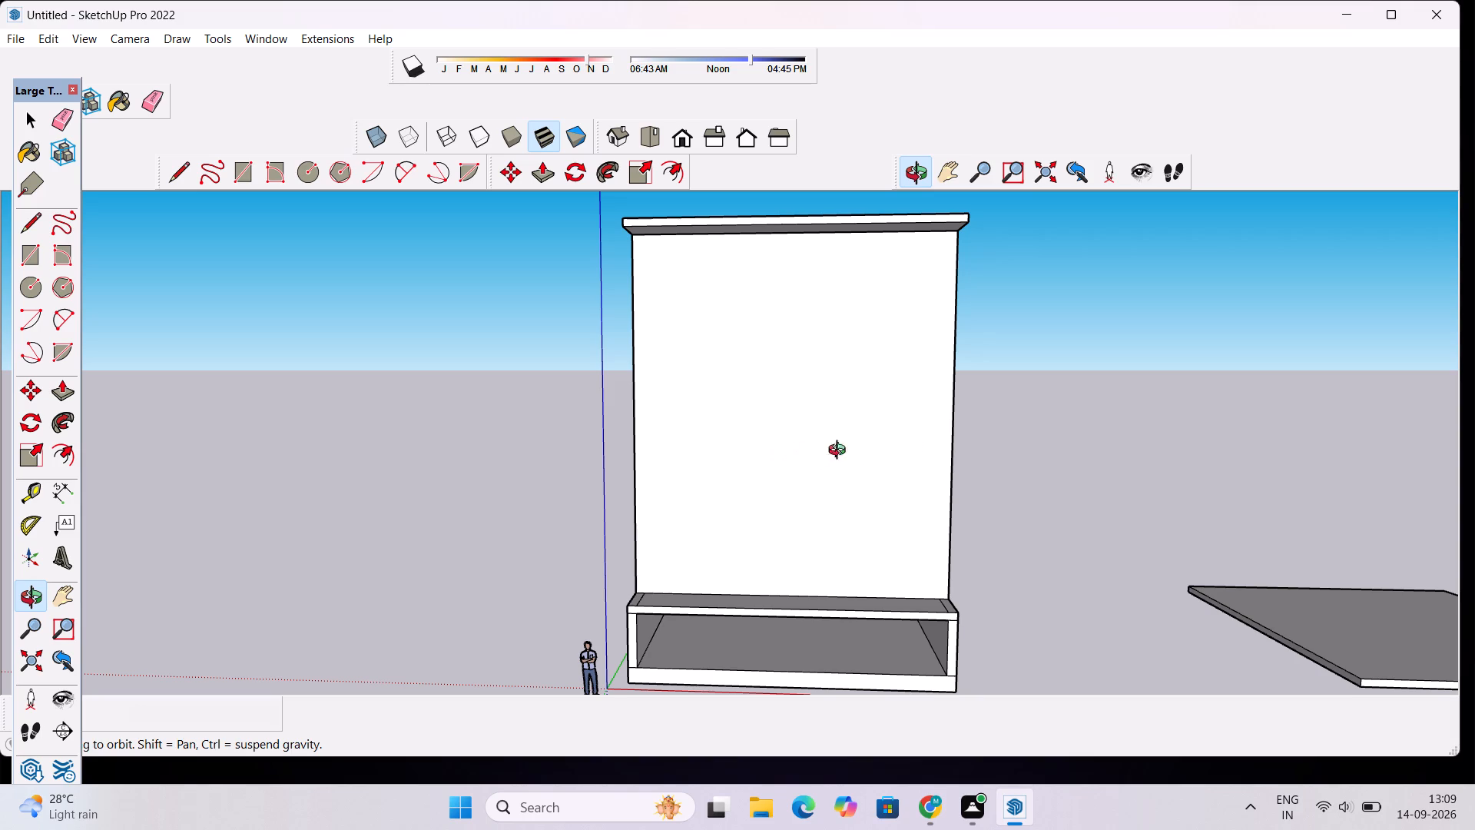
{"action": "scroll", "coordinate": [871, 408], "scroll_direction": "down", "scroll_amount": 4}
{"action": "left_click_drag", "start_coordinate": [777, 453], "coordinate": [799, 476]}
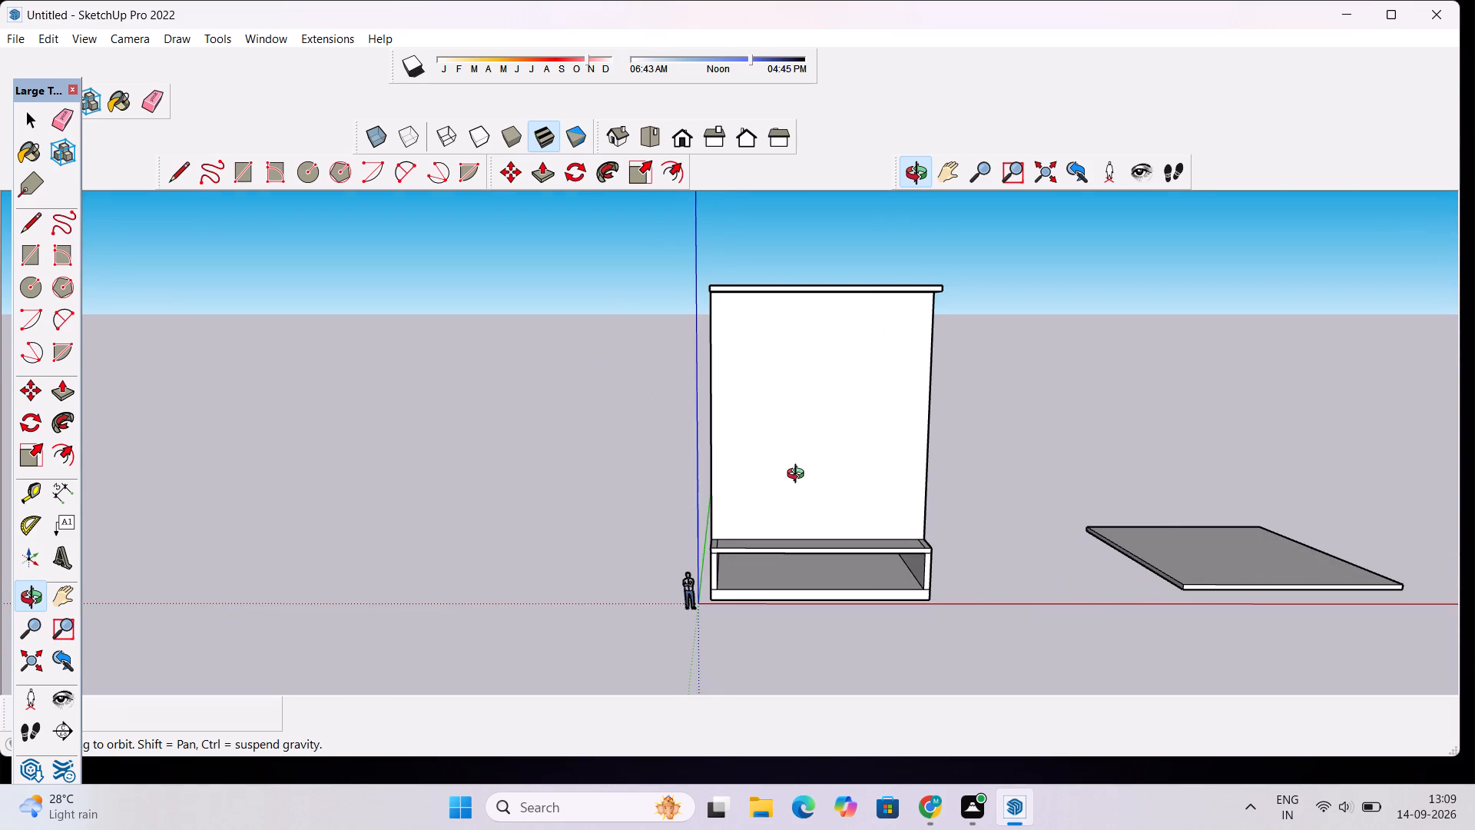
{"action": "scroll", "coordinate": [798, 462], "scroll_direction": "up", "scroll_amount": 3}
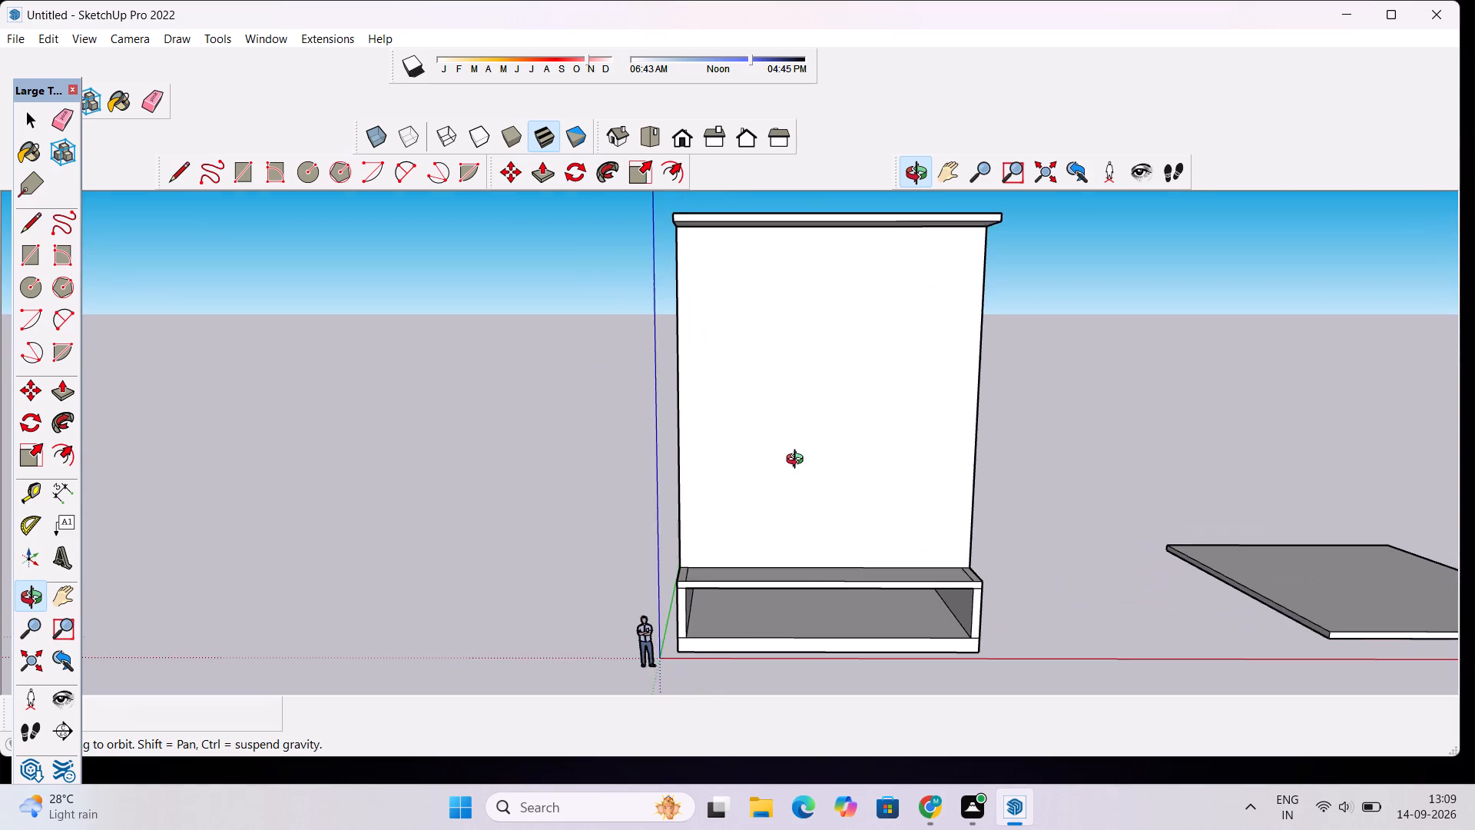
{"action": "scroll", "coordinate": [798, 461], "scroll_direction": "down", "scroll_amount": 4}
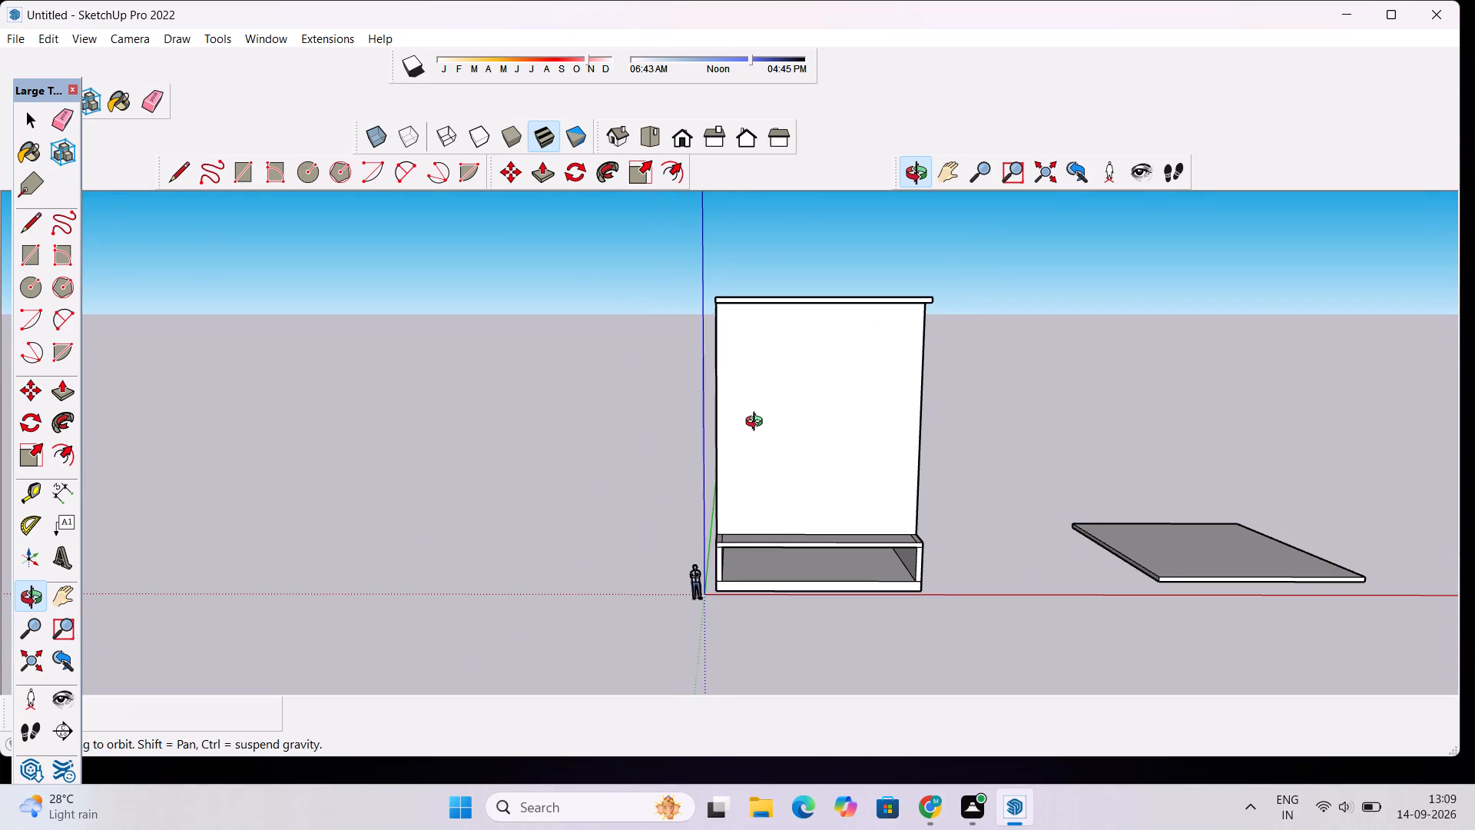
{"action": "scroll", "coordinate": [757, 423], "scroll_direction": "down", "scroll_amount": 6}
{"action": "left_click_drag", "start_coordinate": [844, 434], "coordinate": [701, 463], "text": "shift"}
{"action": "scroll", "coordinate": [674, 347], "scroll_direction": "up", "scroll_amount": 8}
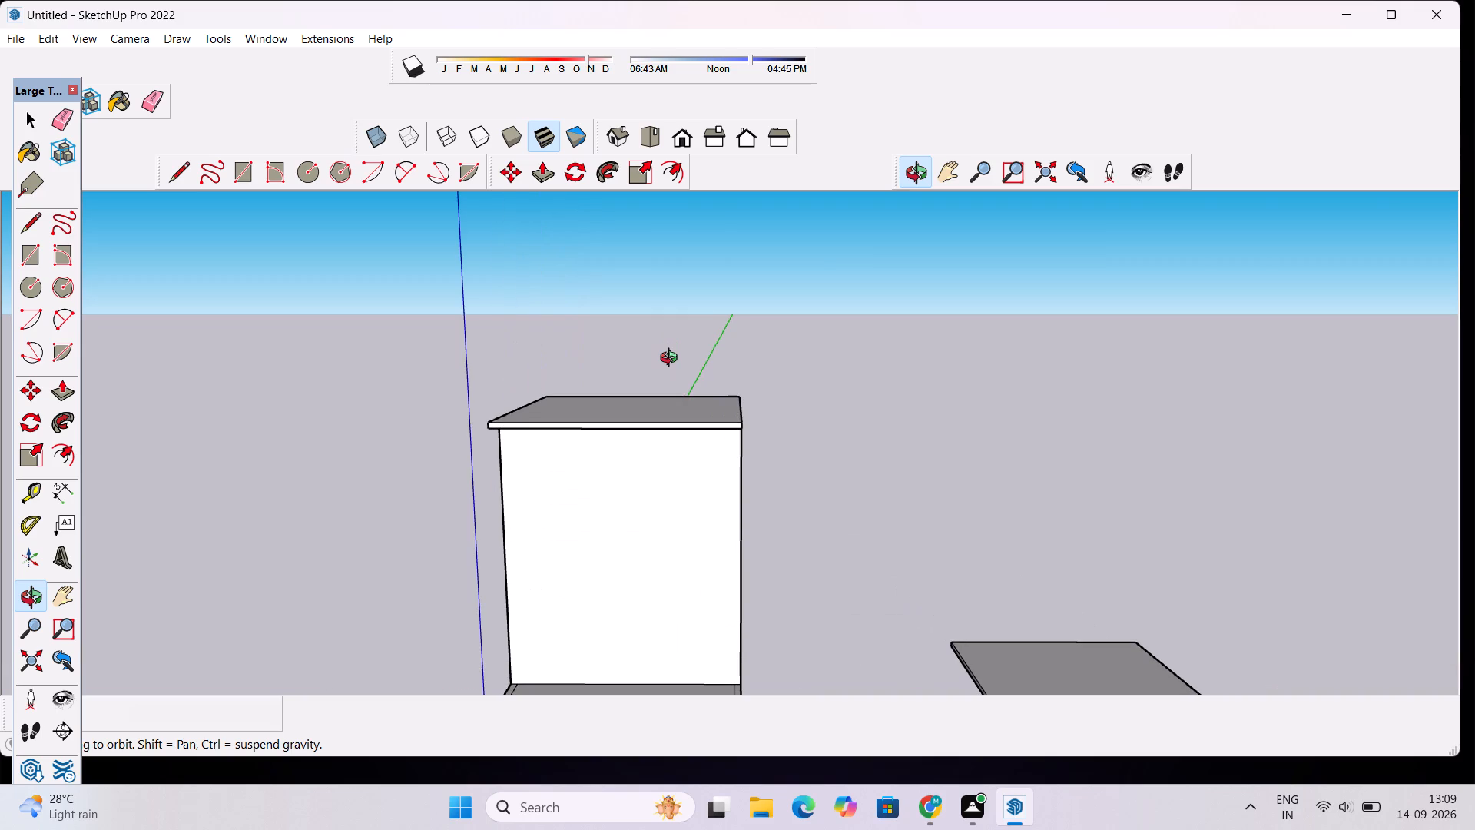
Undo the forward shift of the roof slab and its copy onto the raised walls.
{"action": "key", "text": "ctrl+z"}
{"action": "scroll", "coordinate": [676, 390], "scroll_direction": "up", "scroll_amount": 3}
{"action": "left_click_drag", "start_coordinate": [670, 360], "coordinate": [662, 468]}
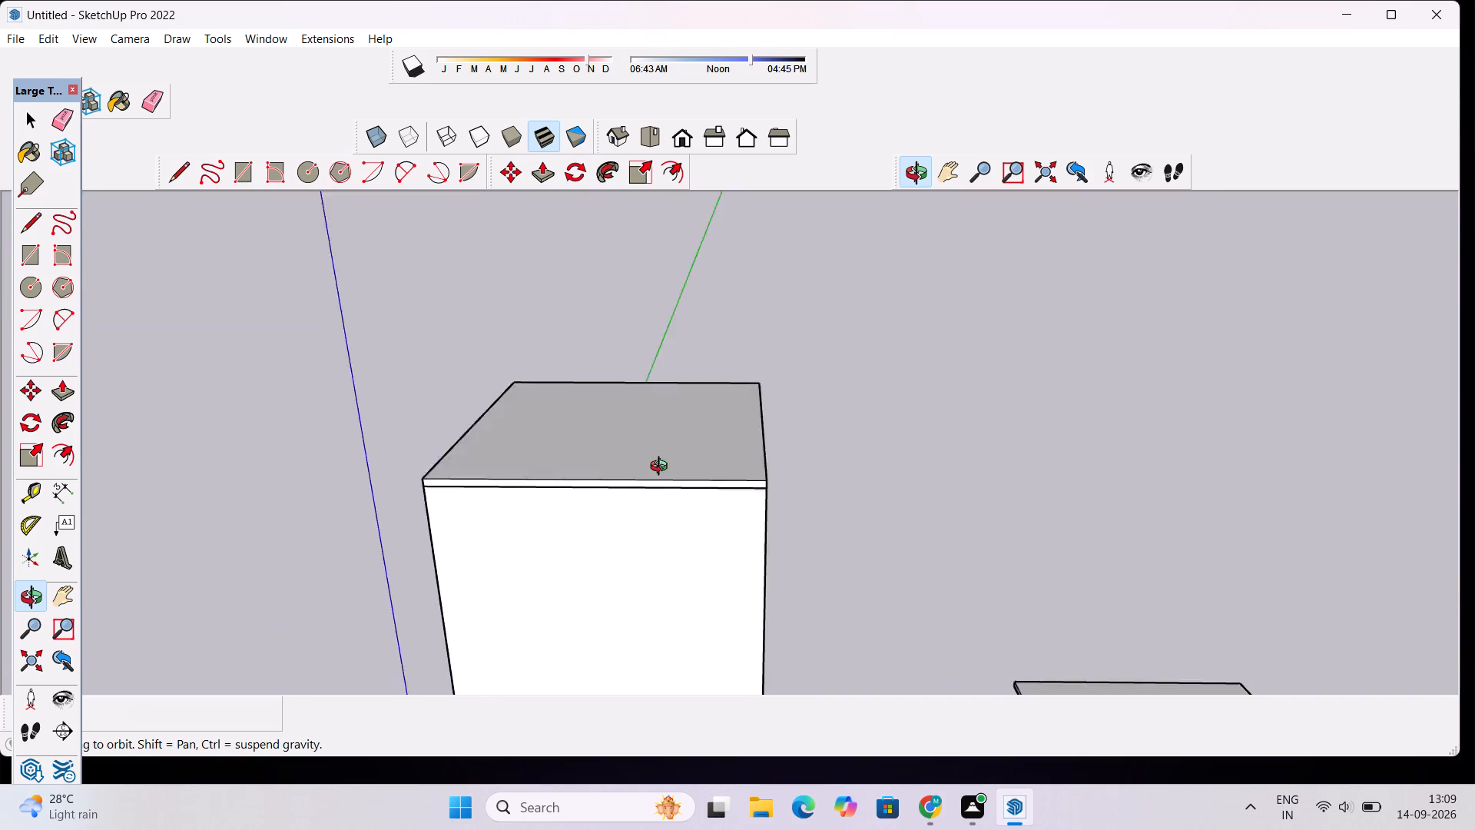
{"action": "left_click_drag", "start_coordinate": [662, 468], "coordinate": [659, 484]}
{"action": "scroll", "coordinate": [651, 457], "scroll_direction": "down", "scroll_amount": 6}
{"action": "scroll", "coordinate": [652, 453], "scroll_direction": "up", "scroll_amount": 3}
{"action": "left_click_drag", "start_coordinate": [655, 478], "coordinate": [657, 498]}
{"action": "scroll", "coordinate": [656, 496], "scroll_direction": "up", "scroll_amount": 4}
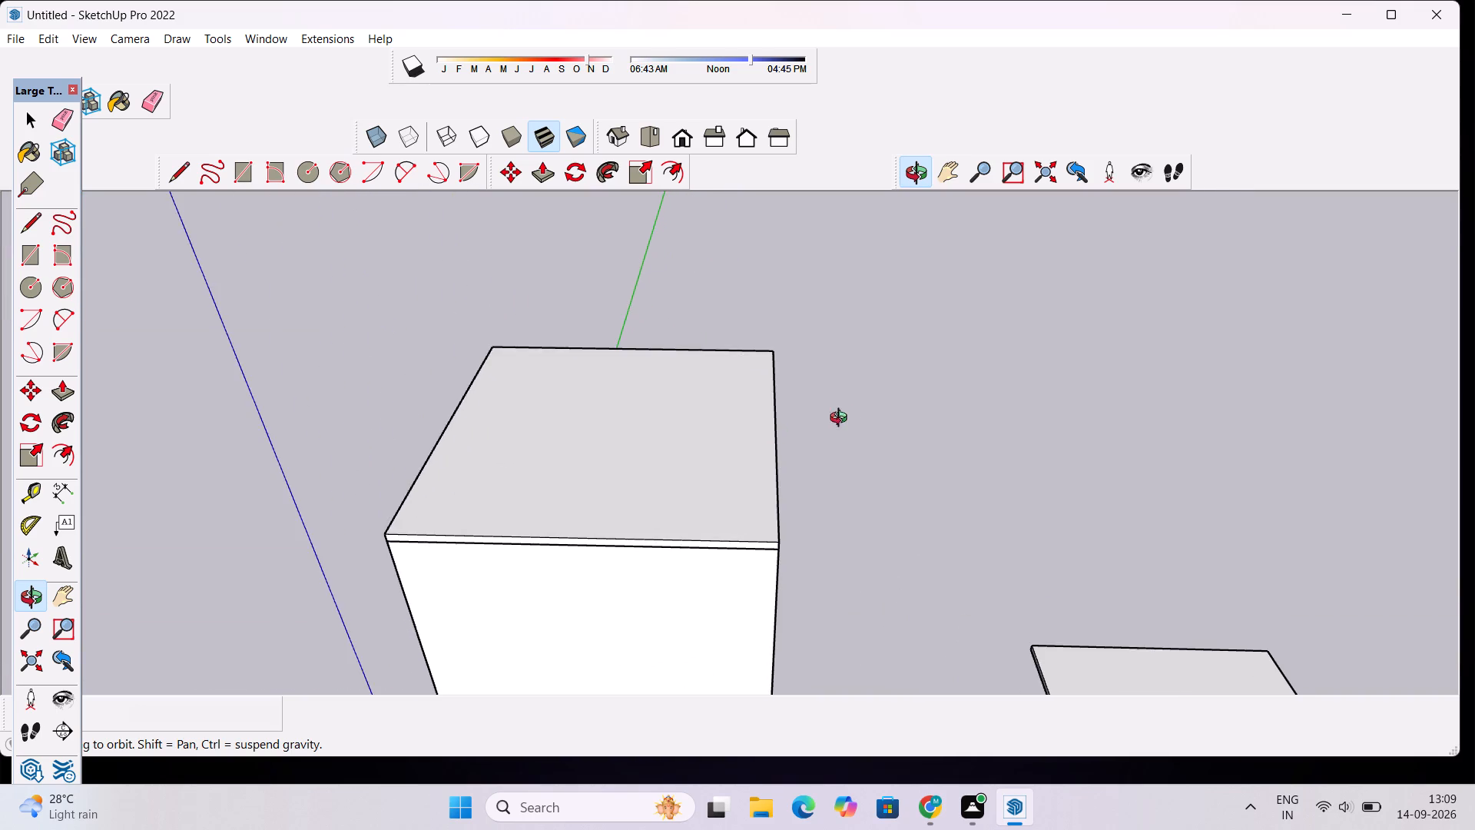
{"action": "left_click_drag", "start_coordinate": [847, 418], "coordinate": [529, 403]}
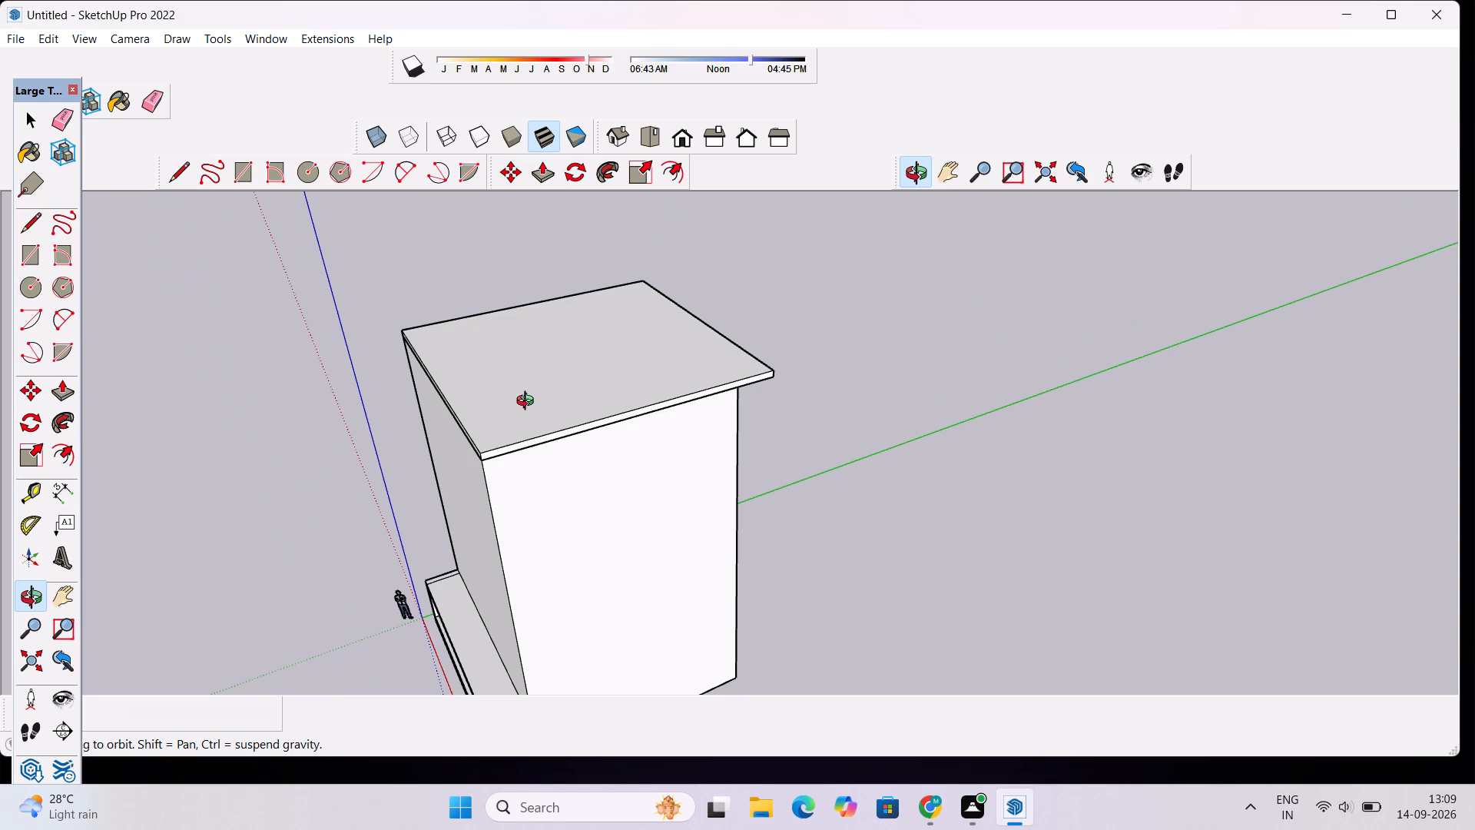
{"action": "key", "text": "ctrl+z"}
Examine the open-topped walls, front ledge and overall height from above, the front and a low viewpoint.
{"action": "scroll", "coordinate": [531, 381], "scroll_direction": "down", "scroll_amount": 7}
{"action": "left_click_drag", "start_coordinate": [528, 454], "coordinate": [789, 467]}
{"action": "scroll", "coordinate": [662, 480], "scroll_direction": "down", "scroll_amount": 1}
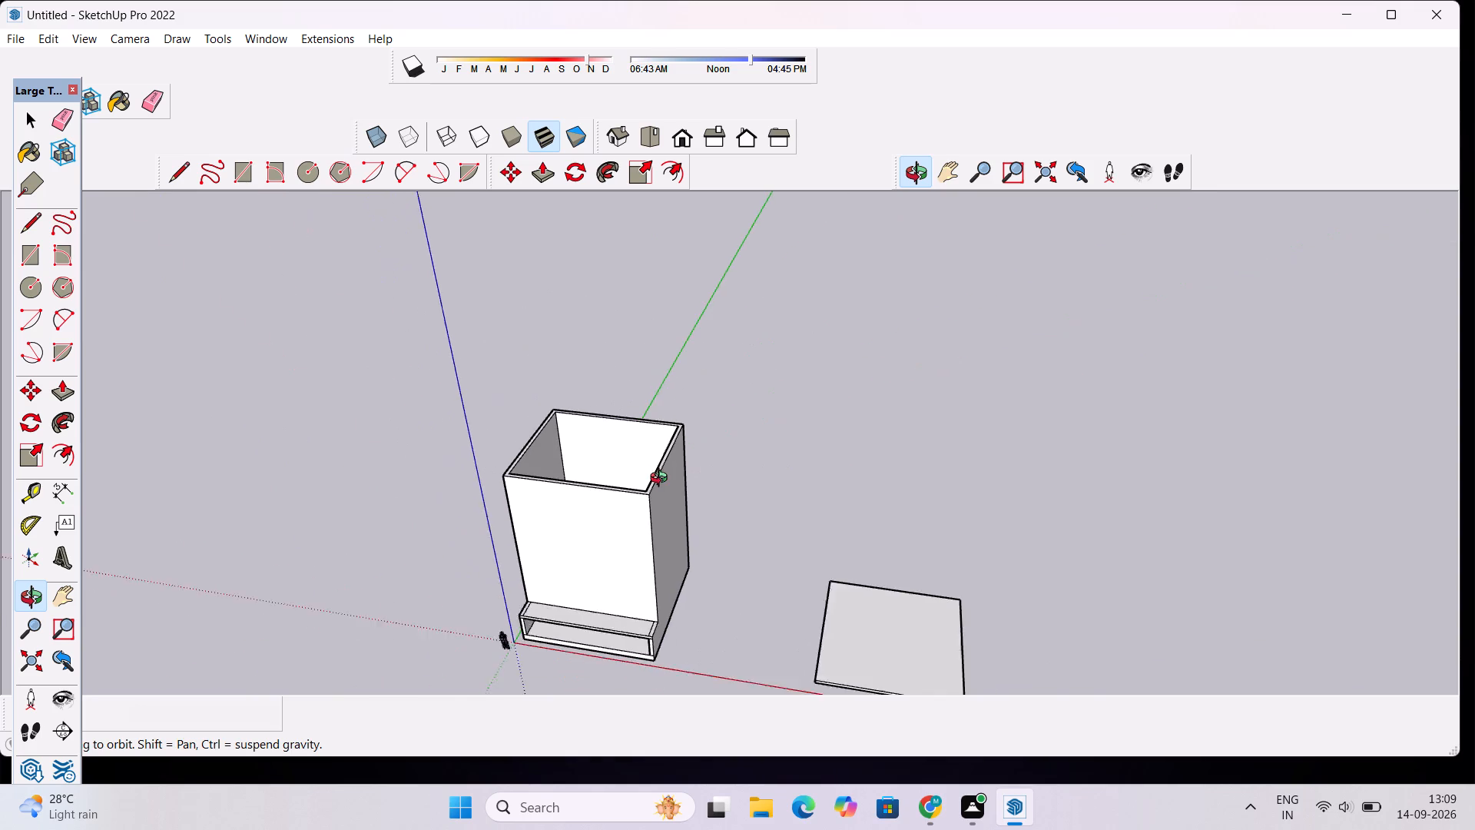
{"action": "scroll", "coordinate": [662, 480], "scroll_direction": "up", "scroll_amount": 3}
{"action": "left_click_drag", "start_coordinate": [602, 504], "coordinate": [681, 503]}
{"action": "scroll", "coordinate": [685, 494], "scroll_direction": "down", "scroll_amount": 5}
{"action": "left_click_drag", "start_coordinate": [646, 490], "coordinate": [729, 501], "text": "shift"}
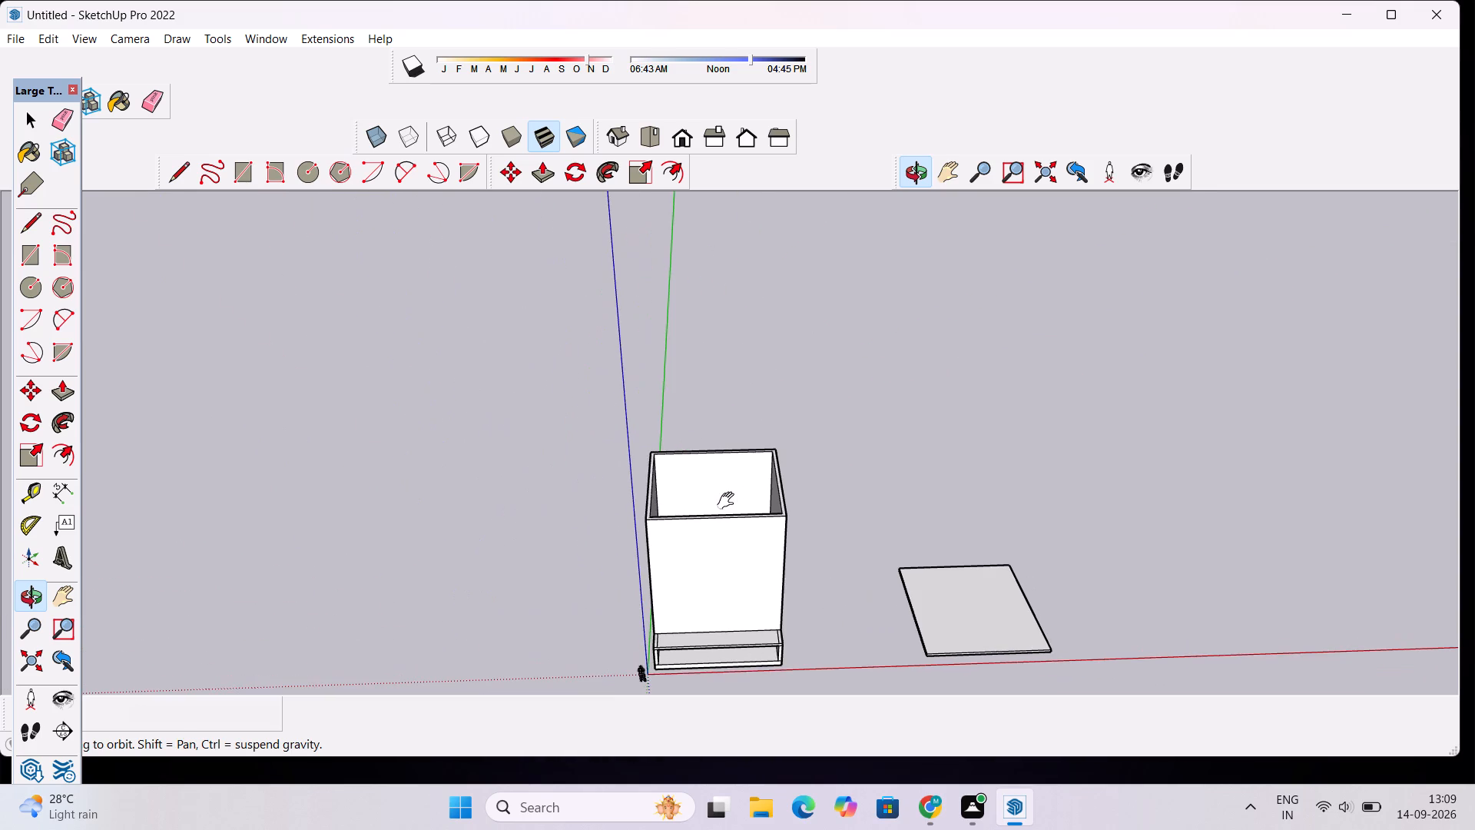
{"action": "scroll", "coordinate": [732, 501], "scroll_direction": "up", "scroll_amount": 6}
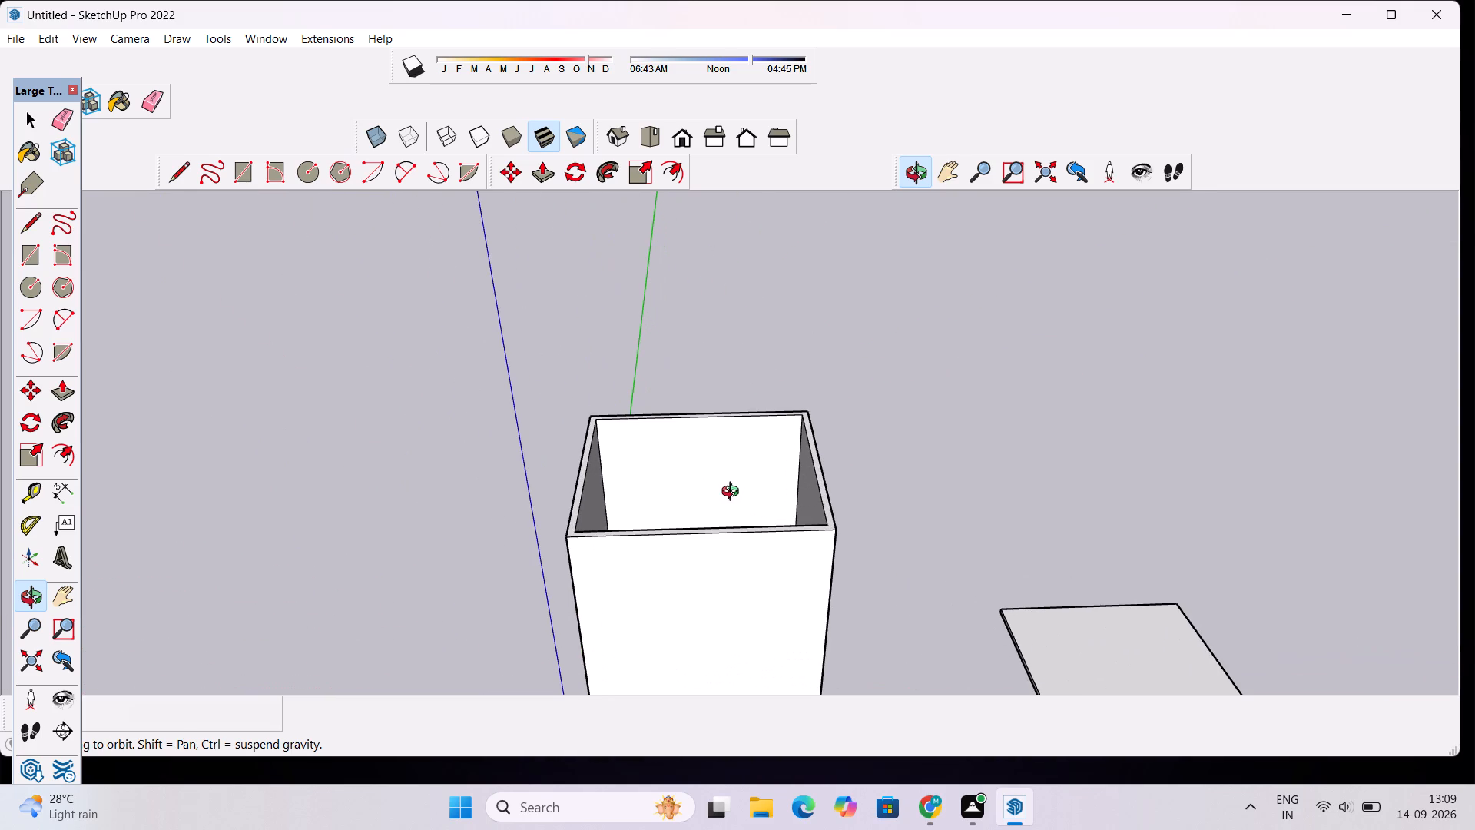
{"action": "scroll", "coordinate": [734, 484], "scroll_direction": "down", "scroll_amount": 5}
{"action": "scroll", "coordinate": [728, 413], "scroll_direction": "down", "scroll_amount": 3}
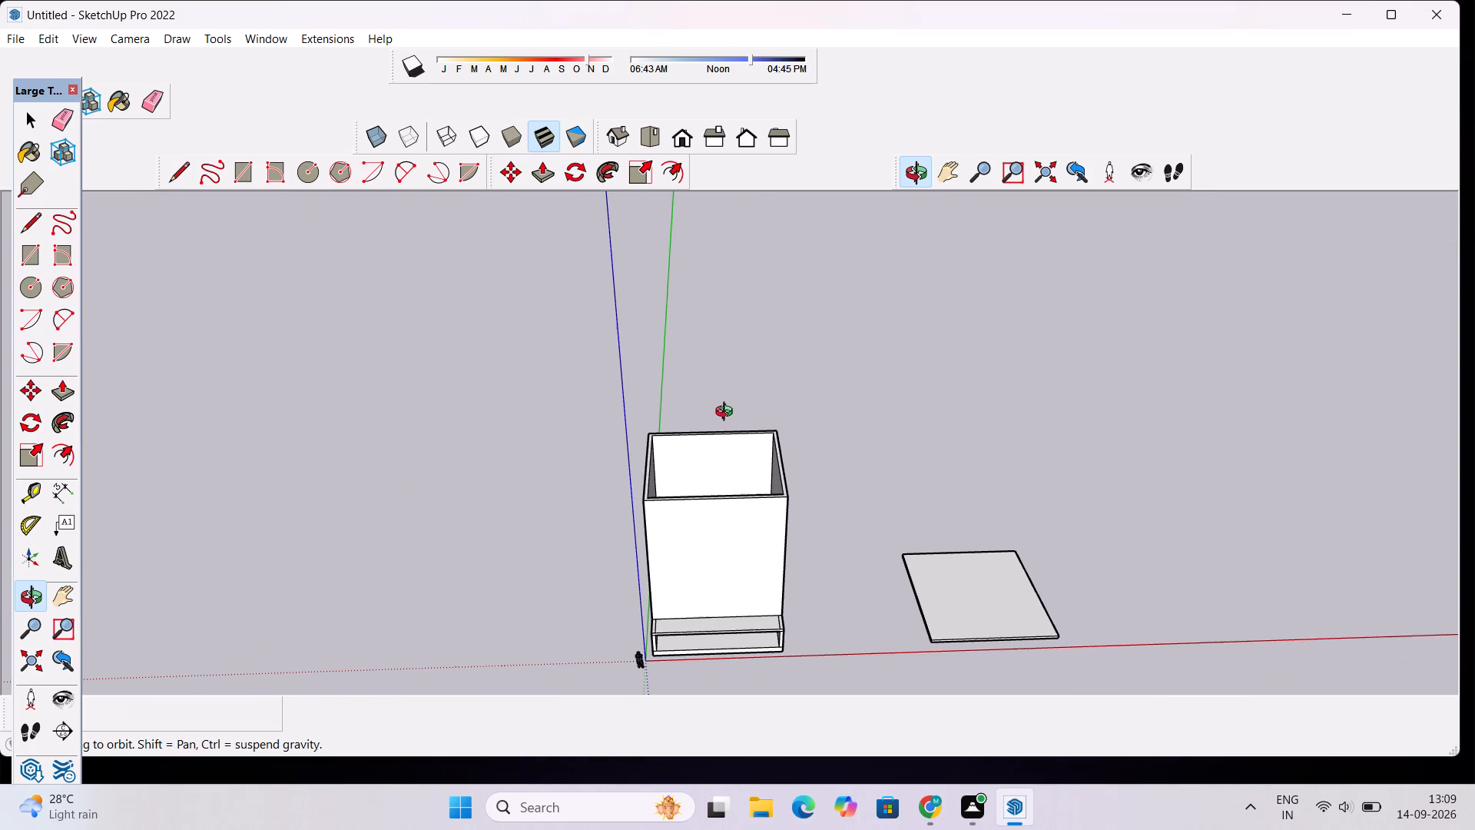
{"action": "scroll", "coordinate": [723, 489], "scroll_direction": "down", "scroll_amount": 1}
{"action": "scroll", "coordinate": [723, 578], "scroll_direction": "up", "scroll_amount": 5}
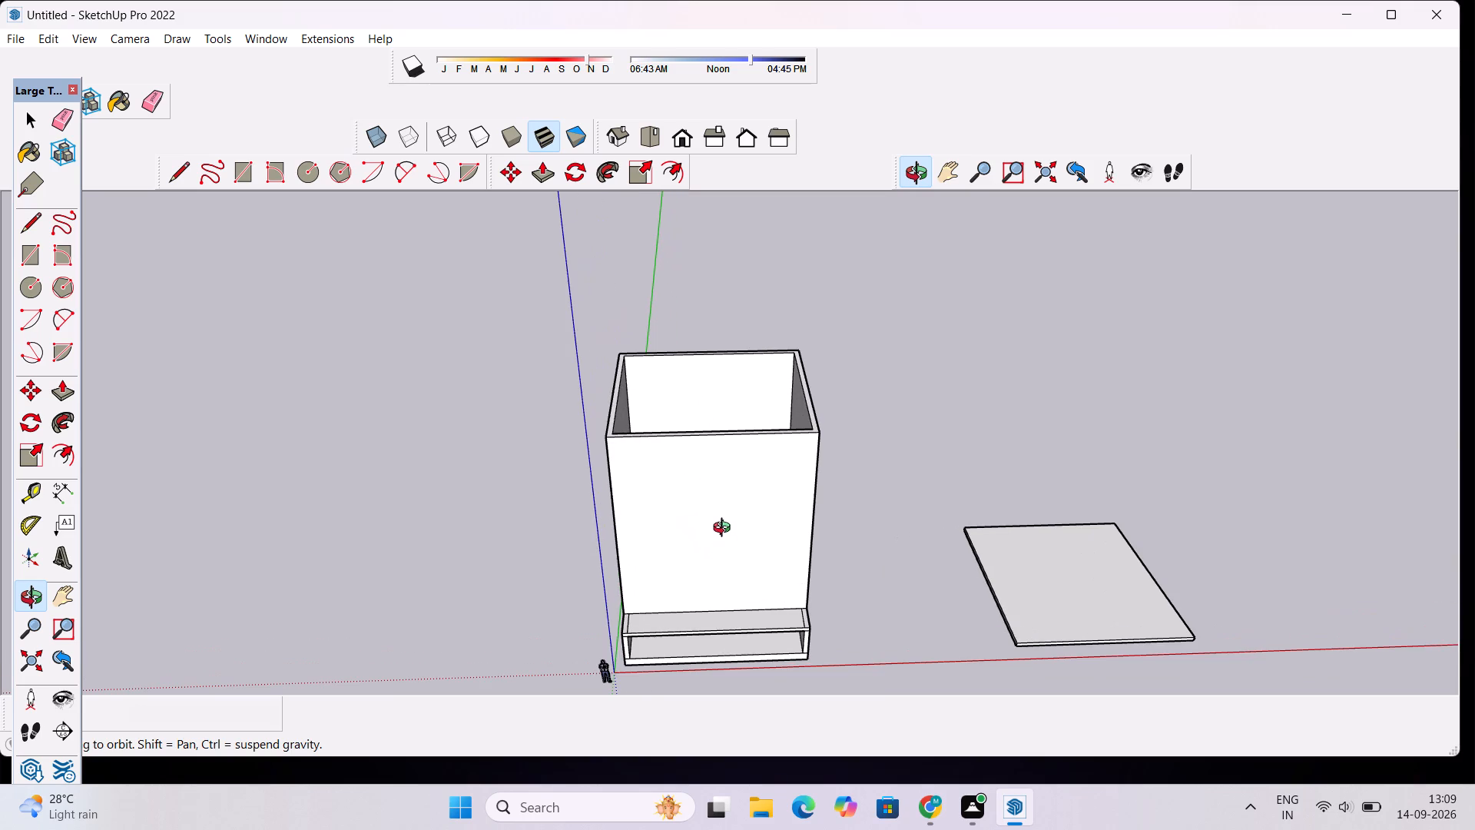
{"action": "scroll", "coordinate": [728, 535], "scroll_direction": "down", "scroll_amount": 2}
{"action": "left_click_drag", "start_coordinate": [729, 597], "coordinate": [746, 458]}
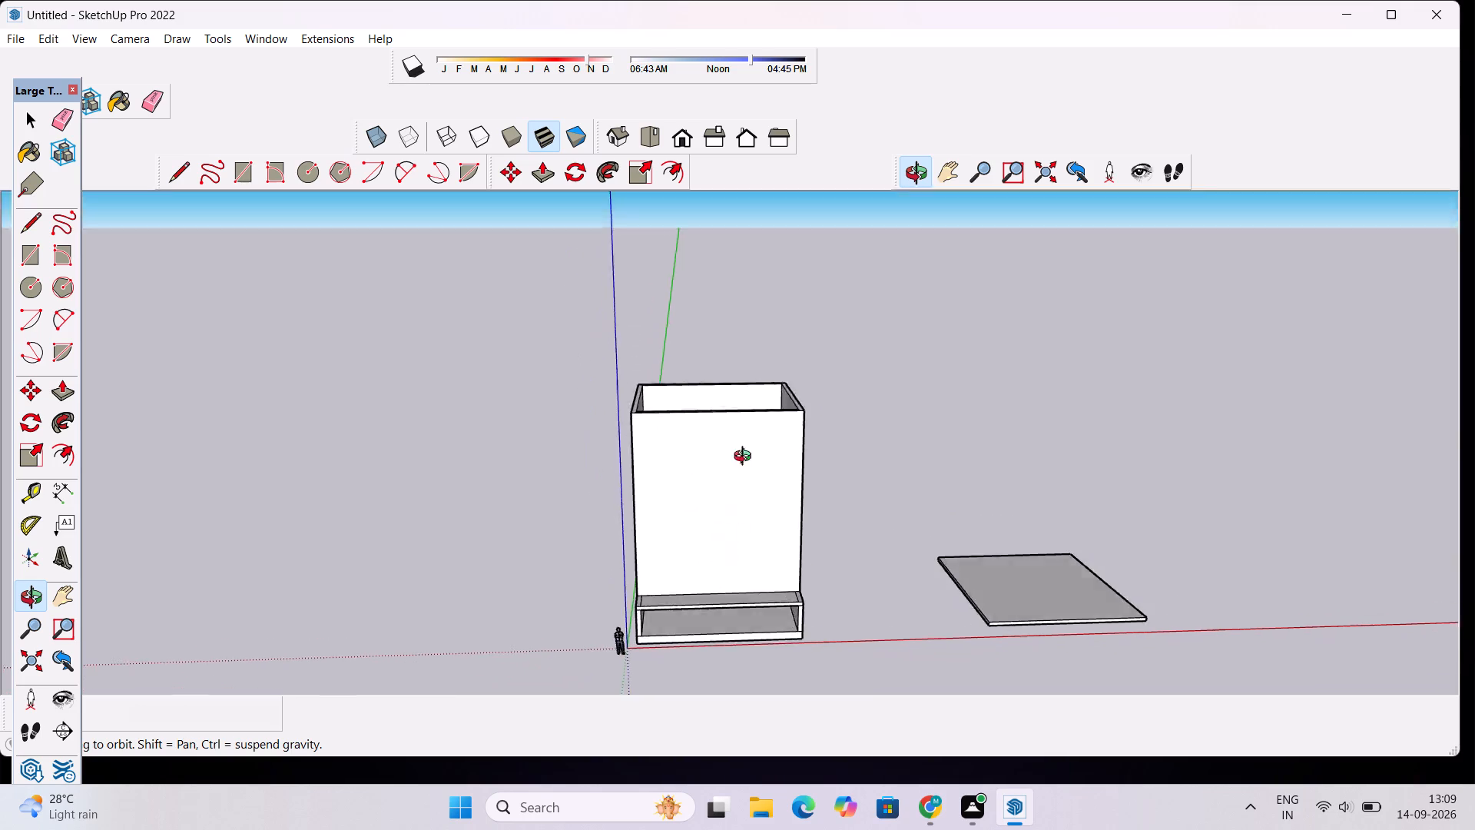
{"action": "left_click_drag", "start_coordinate": [746, 458], "coordinate": [760, 364]}
{"action": "scroll", "coordinate": [750, 413], "scroll_direction": "up", "scroll_amount": 5}
{"action": "left_click_drag", "start_coordinate": [826, 479], "coordinate": [740, 477]}
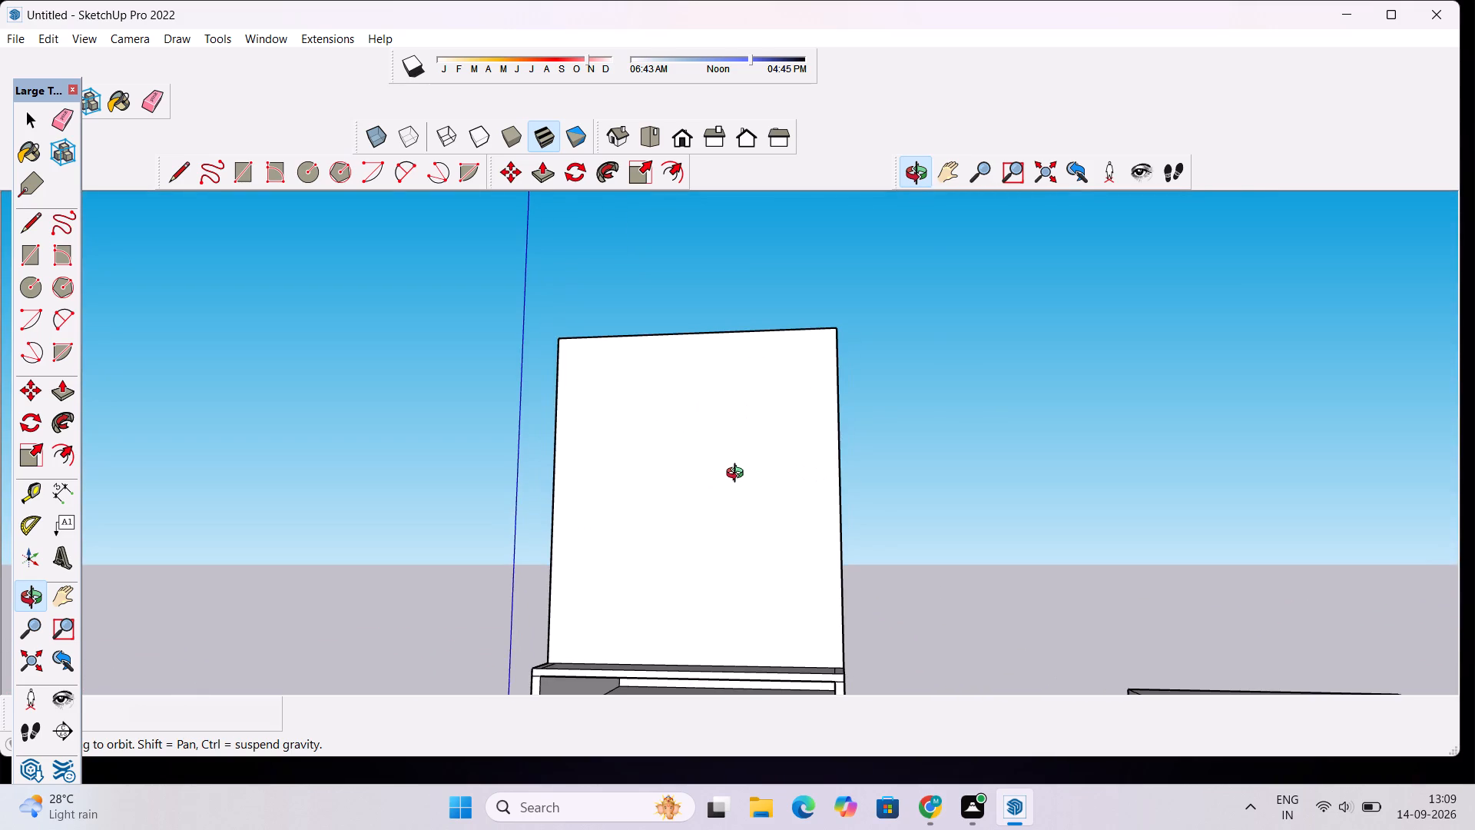
{"action": "scroll", "coordinate": [734, 453], "scroll_direction": "down", "scroll_amount": 5}
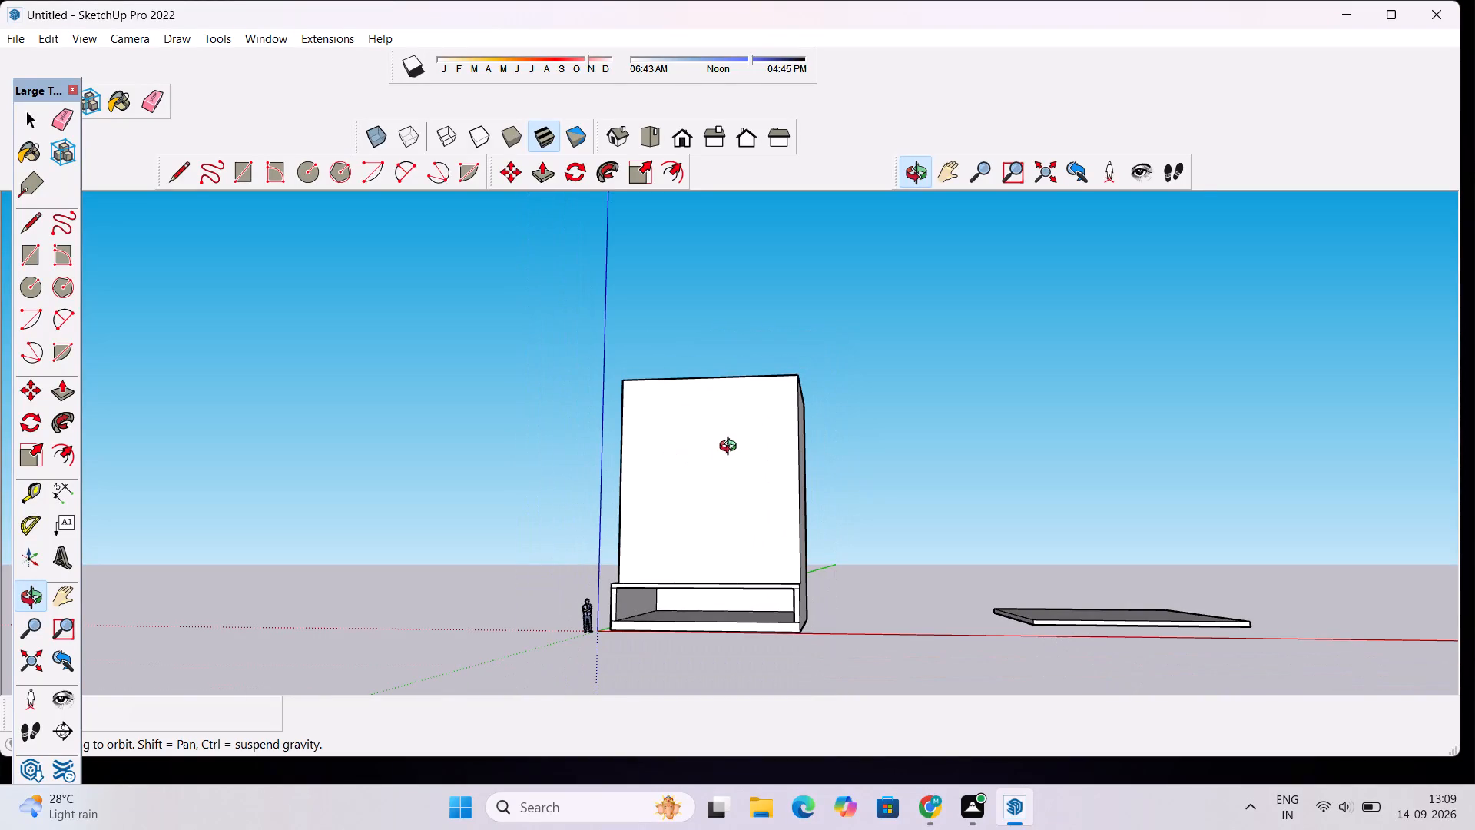
{"action": "scroll", "coordinate": [731, 429], "scroll_direction": "down", "scroll_amount": 4}
{"action": "left_click_drag", "start_coordinate": [731, 427], "coordinate": [754, 530]}
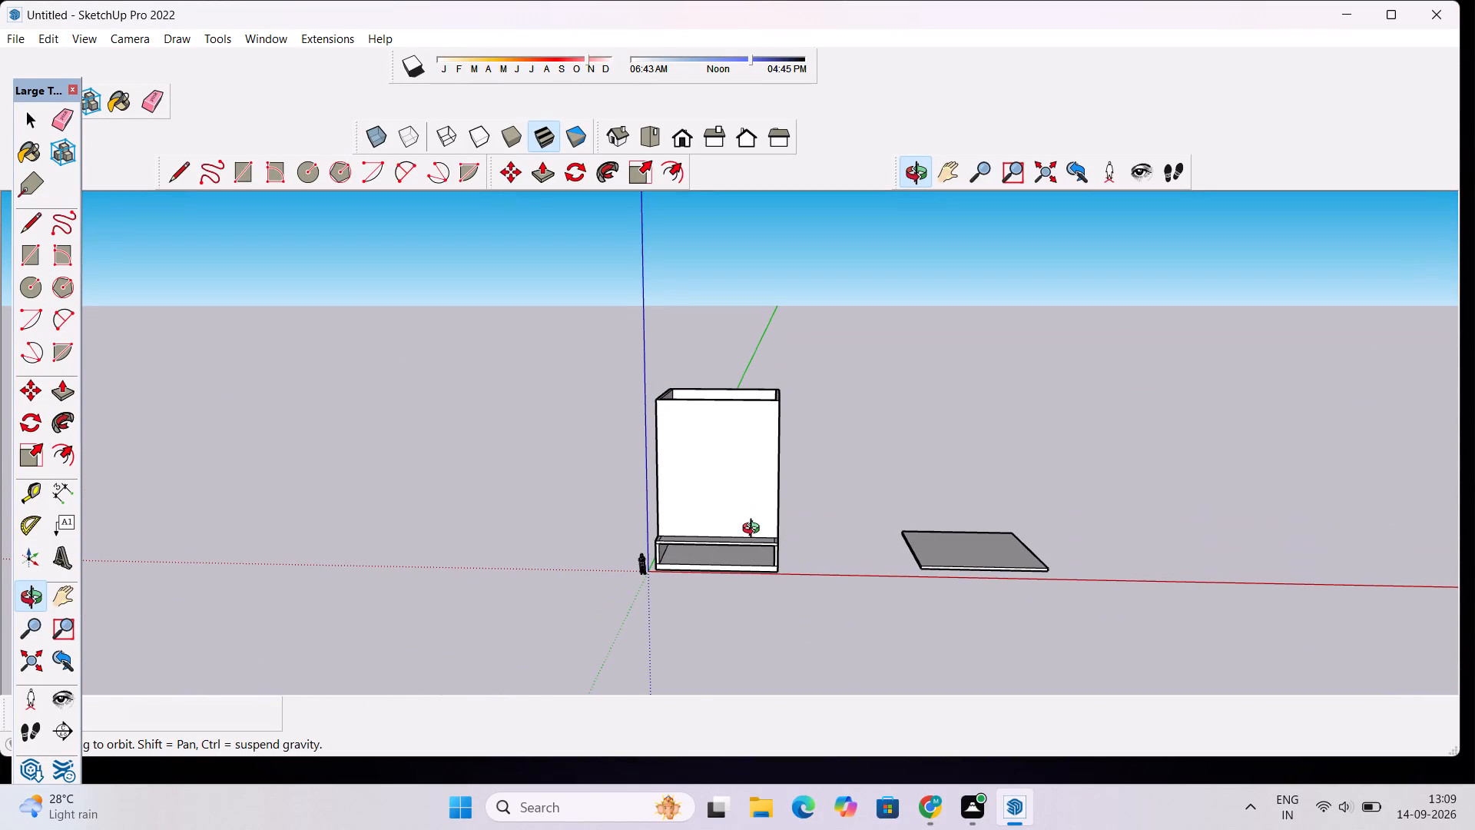
Undo the earlier wall edits, taking back the edge cleanup and the last increase in wall height.
{"action": "key", "text": "ctrl+z"}
{"action": "key", "text": "ctrl+z"}
{"action": "key", "text": "ctrl+z"}
{"action": "key", "text": "ctrl+z"}
{"action": "key", "text": "ctrl+z"}
{"action": "key", "text": "ctrl+z"}
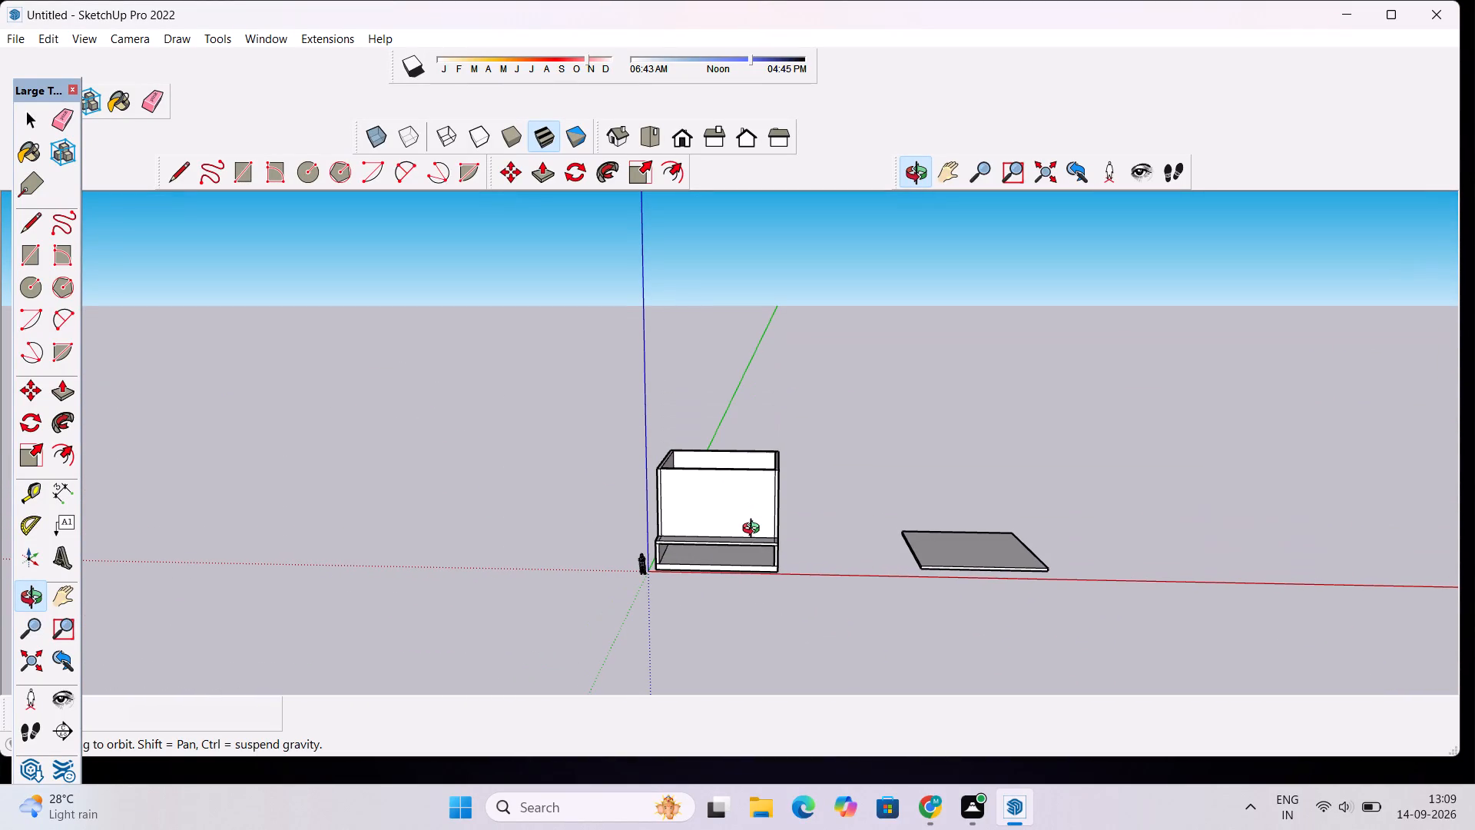
Examine the shorter walls, their open top and the front ledge from the front and above.
{"action": "scroll", "coordinate": [913, 188], "scroll_direction": "up", "scroll_amount": 4}
{"action": "scroll", "coordinate": [777, 261], "scroll_direction": "down", "scroll_amount": 6}
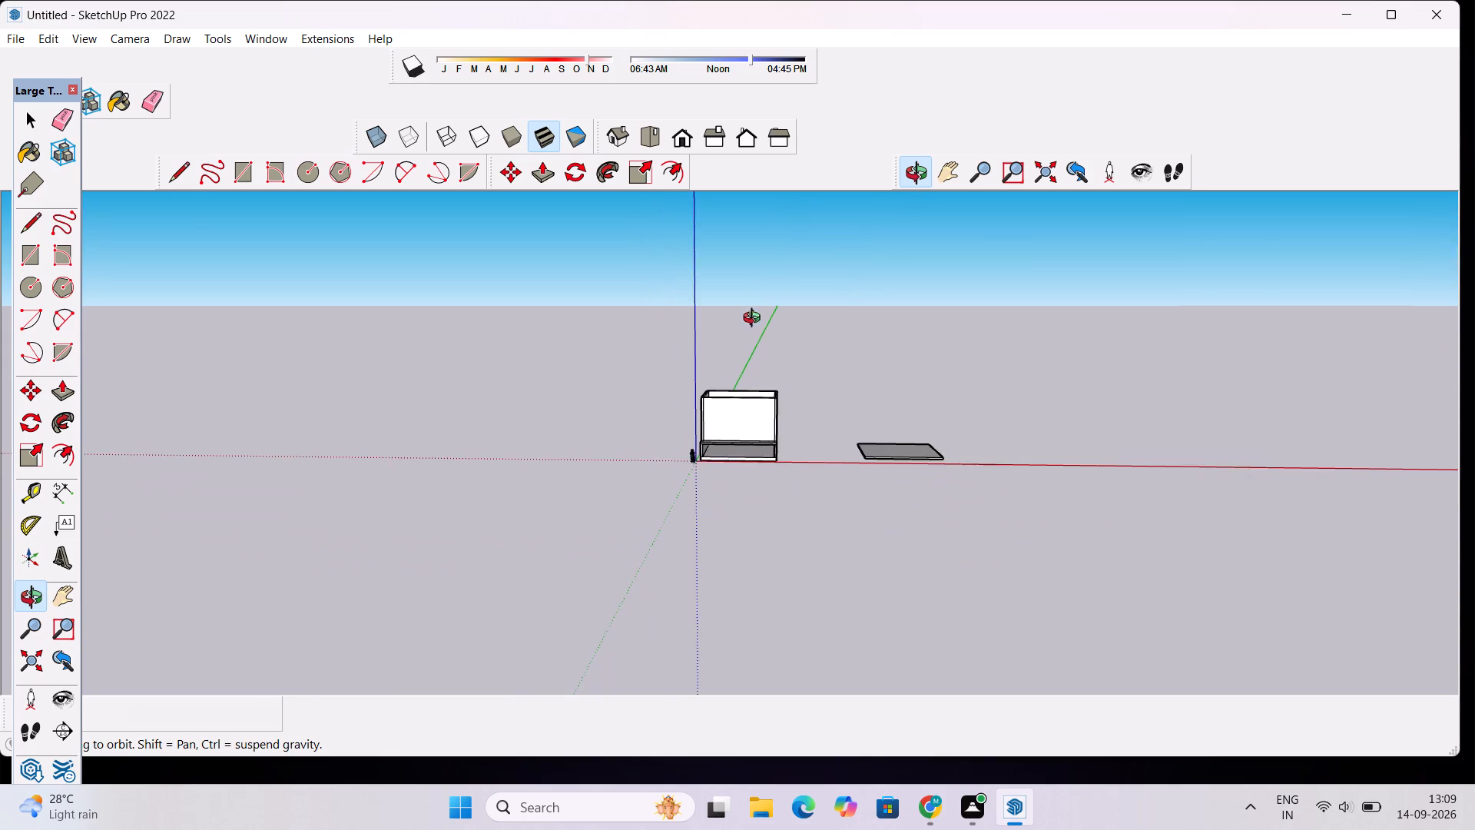
{"action": "left_click_drag", "start_coordinate": [755, 320], "coordinate": [768, 443]}
{"action": "scroll", "coordinate": [765, 439], "scroll_direction": "up", "scroll_amount": 6}
{"action": "left_click_drag", "start_coordinate": [656, 444], "coordinate": [684, 350]}
{"action": "scroll", "coordinate": [712, 312], "scroll_direction": "up", "scroll_amount": 6}
{"action": "left_click_drag", "start_coordinate": [781, 409], "coordinate": [774, 387]}
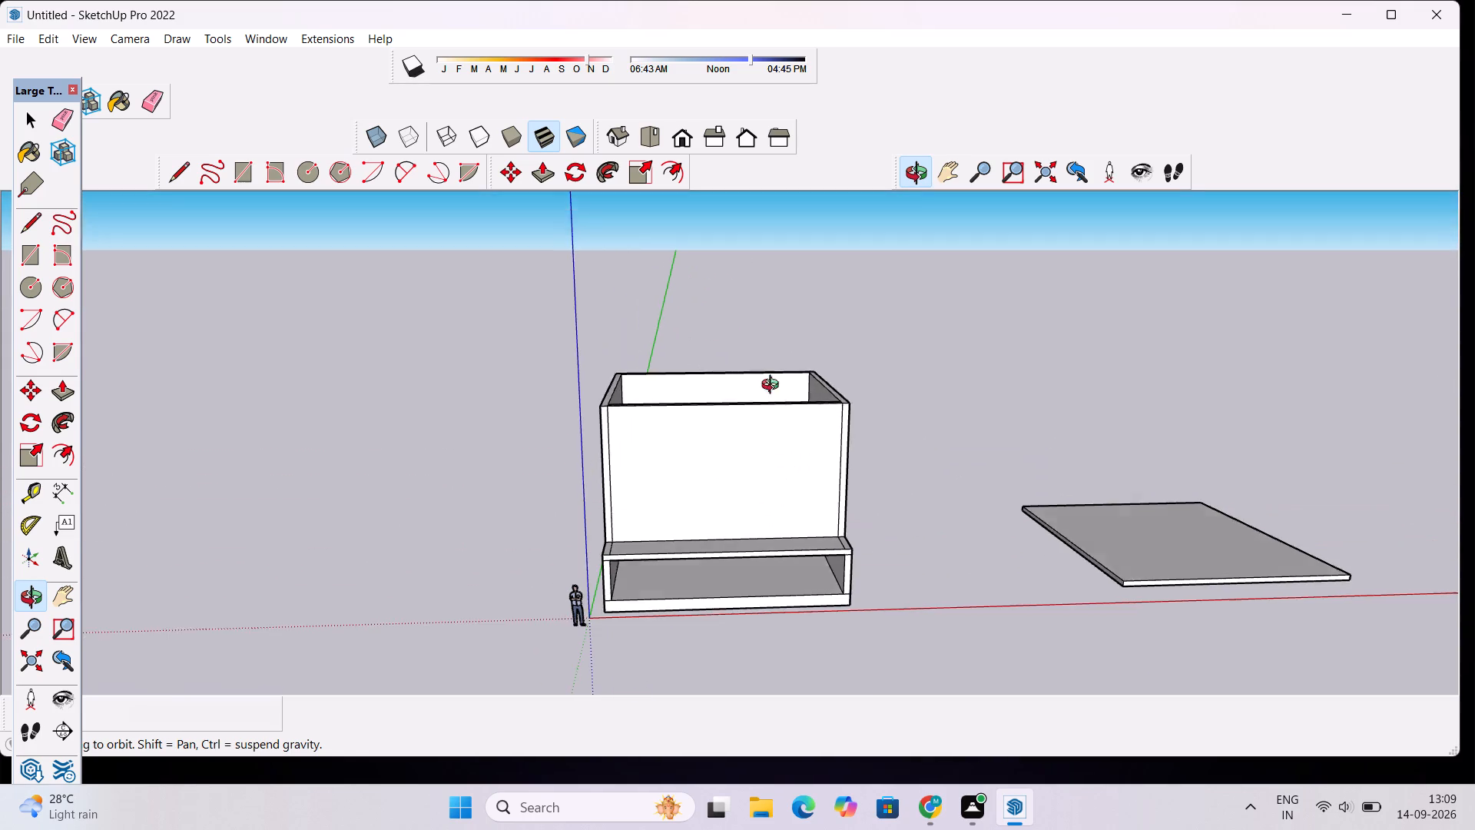
{"action": "left_click_drag", "start_coordinate": [774, 387], "coordinate": [754, 348]}
{"action": "scroll", "coordinate": [751, 346], "scroll_direction": "up", "scroll_amount": 5}
{"action": "left_click_drag", "start_coordinate": [744, 360], "coordinate": [744, 423]}
{"action": "scroll", "coordinate": [744, 406], "scroll_direction": "down", "scroll_amount": 3}
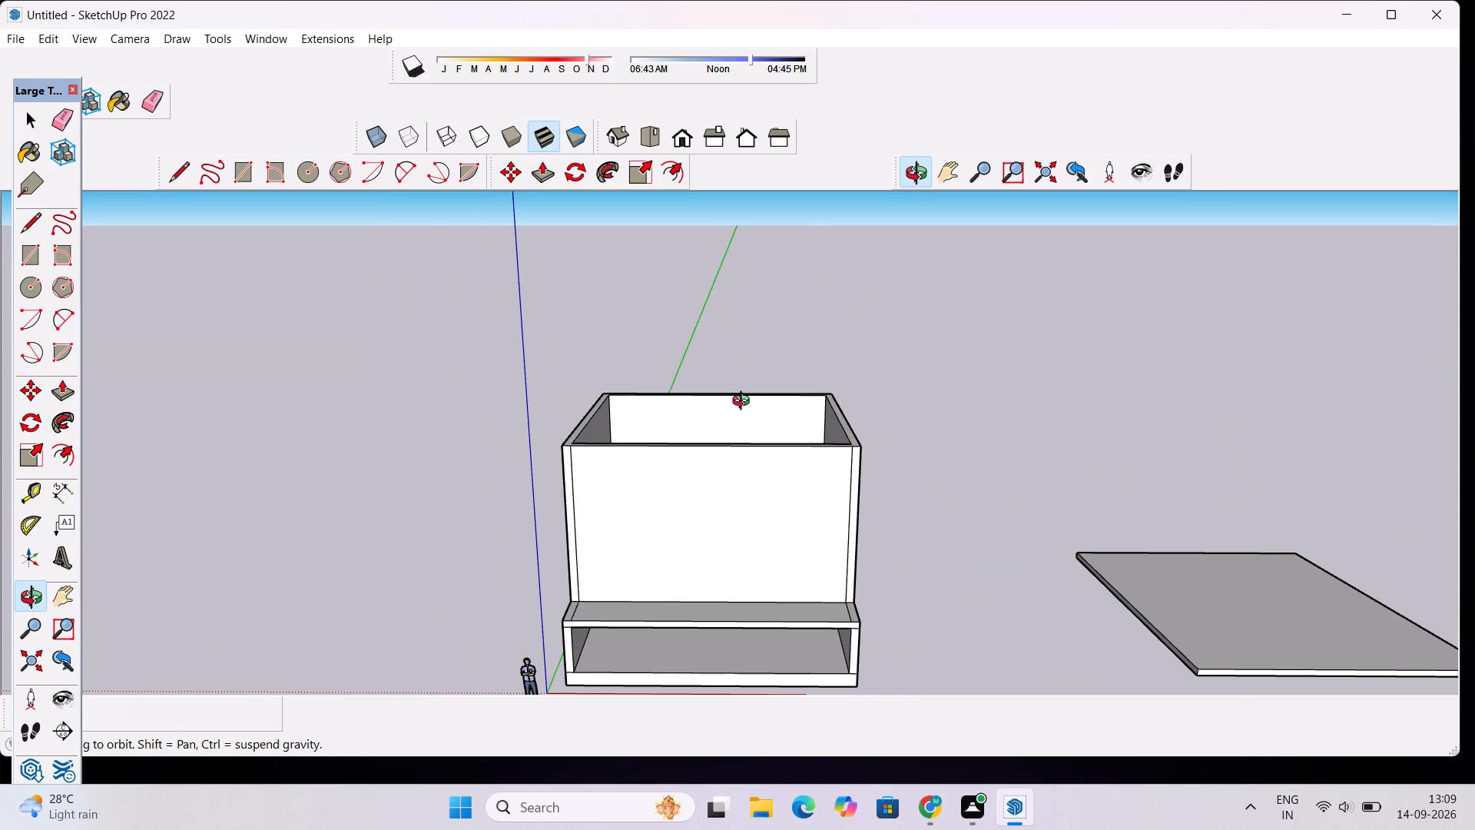
Examine the building's open-topped walls and front ledge from a low frontal viewpoint and from above.
{"action": "left_click_drag", "start_coordinate": [757, 477], "coordinate": [754, 423]}
{"action": "scroll", "coordinate": [754, 423], "scroll_direction": "down", "scroll_amount": 2}
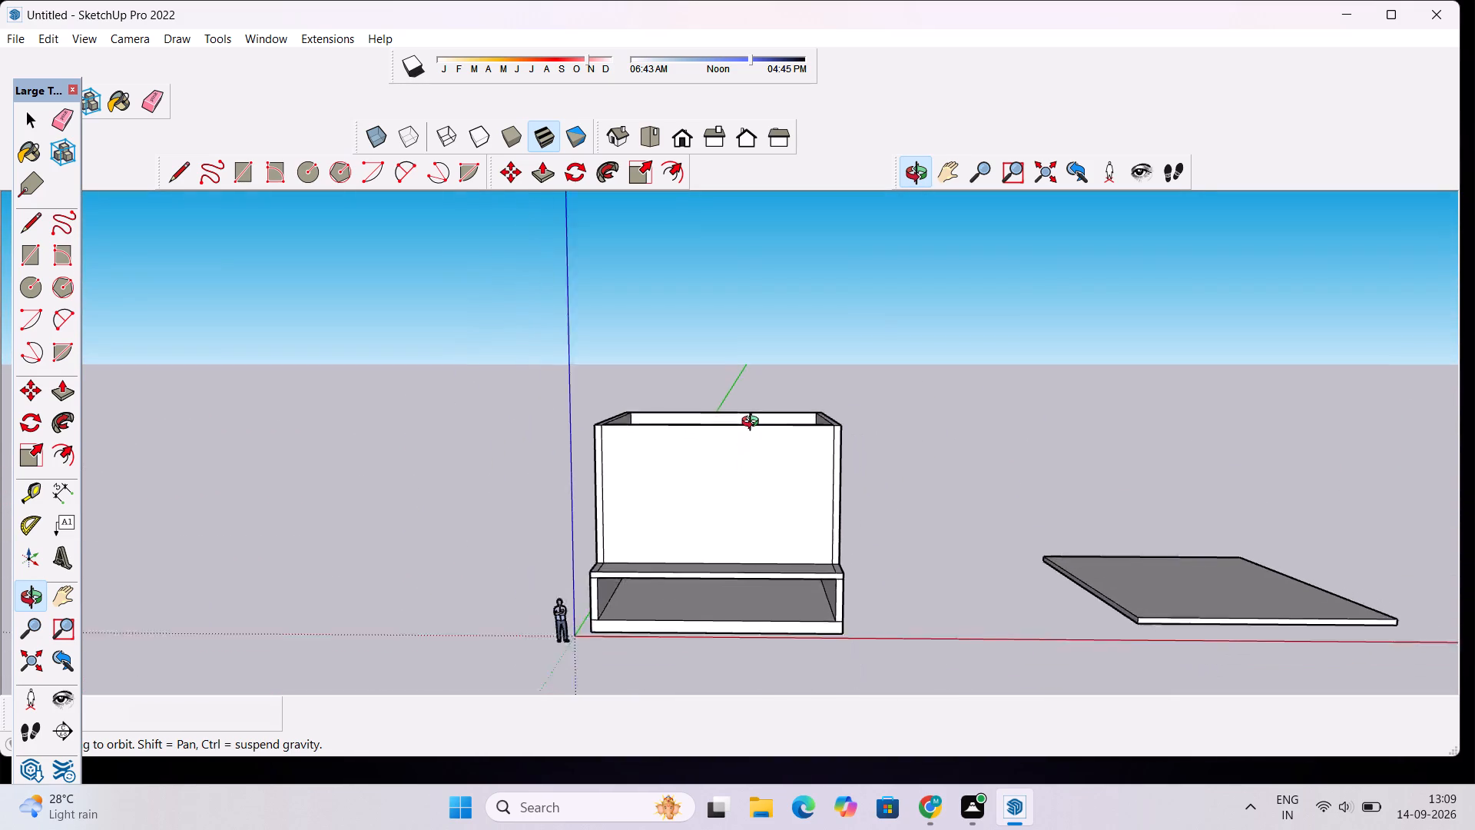
{"action": "scroll", "coordinate": [754, 423], "scroll_direction": "down", "scroll_amount": 1}
{"action": "left_click_drag", "start_coordinate": [718, 453], "coordinate": [761, 370]}
{"action": "scroll", "coordinate": [731, 431], "scroll_direction": "up", "scroll_amount": 4}
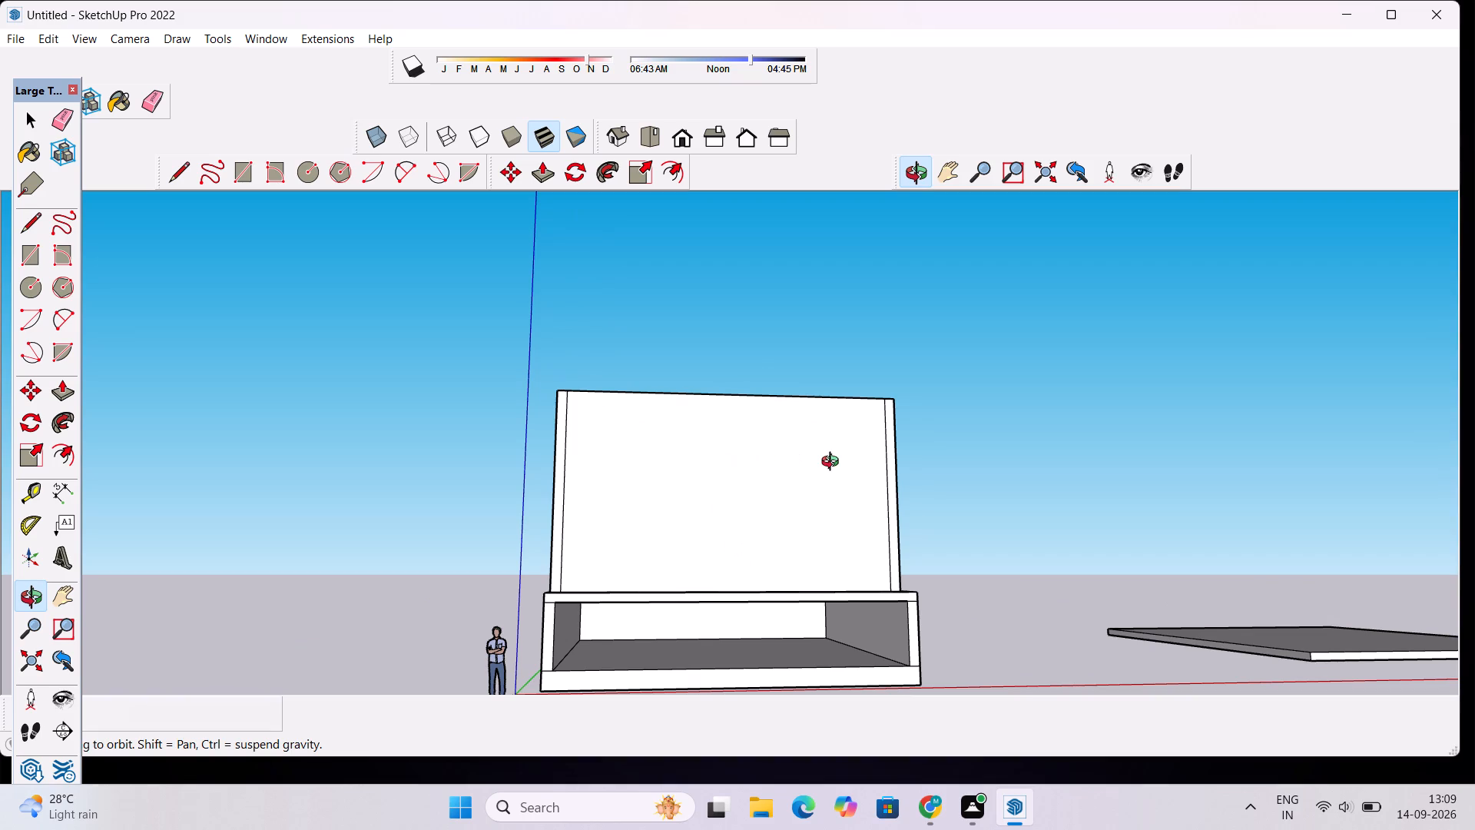
{"action": "scroll", "coordinate": [847, 458], "scroll_direction": "down", "scroll_amount": 4}
{"action": "left_click_drag", "start_coordinate": [847, 458], "coordinate": [818, 602]}
{"action": "scroll", "coordinate": [822, 370], "scroll_direction": "up", "scroll_amount": 4}
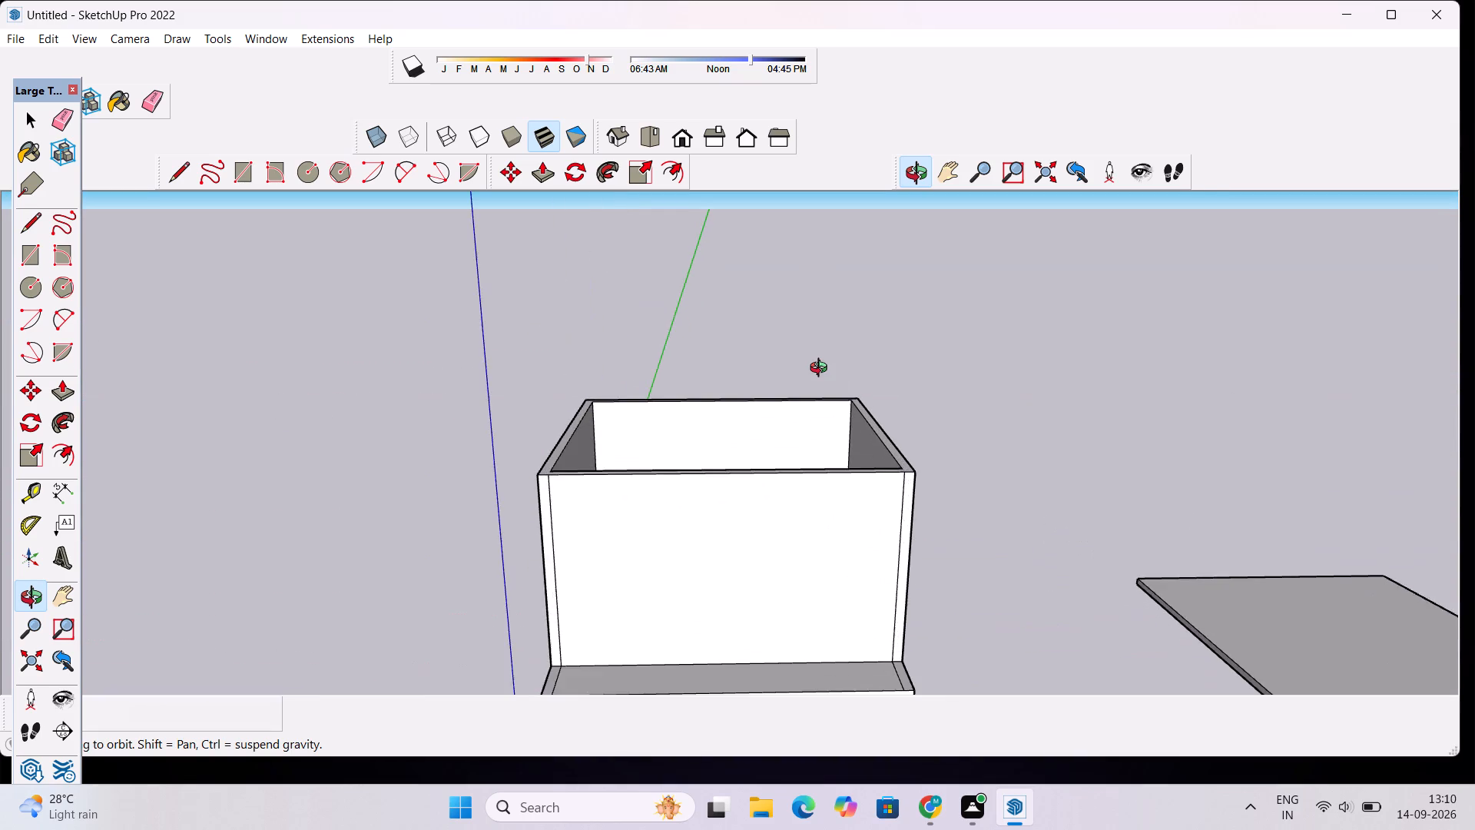
{"action": "scroll", "coordinate": [825, 370], "scroll_direction": "up", "scroll_amount": 3}
{"action": "left_click_drag", "start_coordinate": [823, 424], "coordinate": [820, 482]}
{"action": "scroll", "coordinate": [817, 483], "scroll_direction": "down", "scroll_amount": 5}
{"action": "left_click_drag", "start_coordinate": [814, 498], "coordinate": [823, 521]}
{"action": "scroll", "coordinate": [823, 521], "scroll_direction": "up", "scroll_amount": 2}
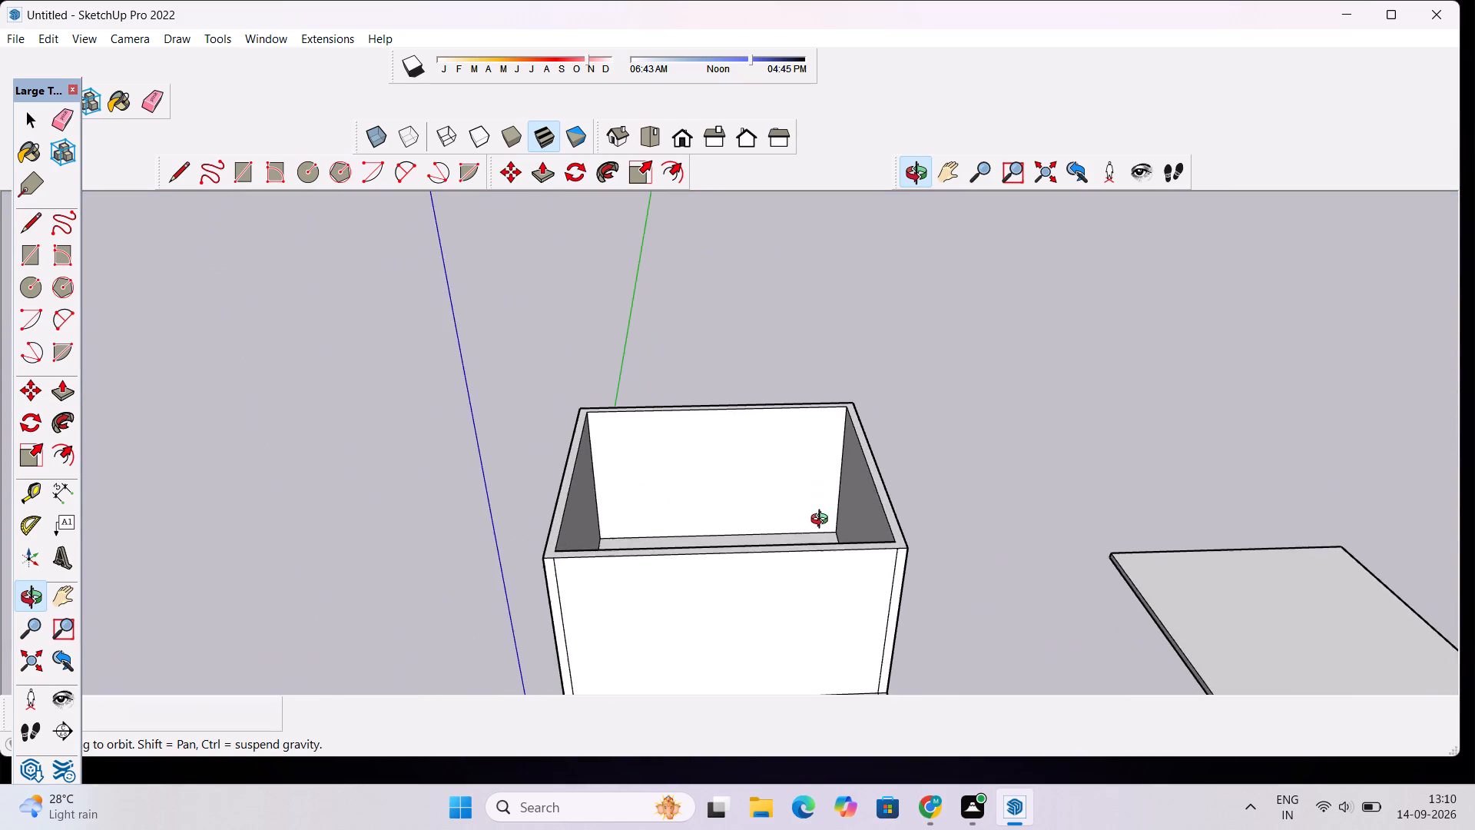
{"action": "left_click_drag", "start_coordinate": [820, 529], "coordinate": [817, 565]}
{"action": "scroll", "coordinate": [813, 566], "scroll_direction": "up", "scroll_amount": 3}
{"action": "left_click_drag", "start_coordinate": [808, 577], "coordinate": [803, 619]}
Copy the outer top edges of all four walls about 104' sideways, past the loose roof slab.
{"action": "key", "text": "space"}
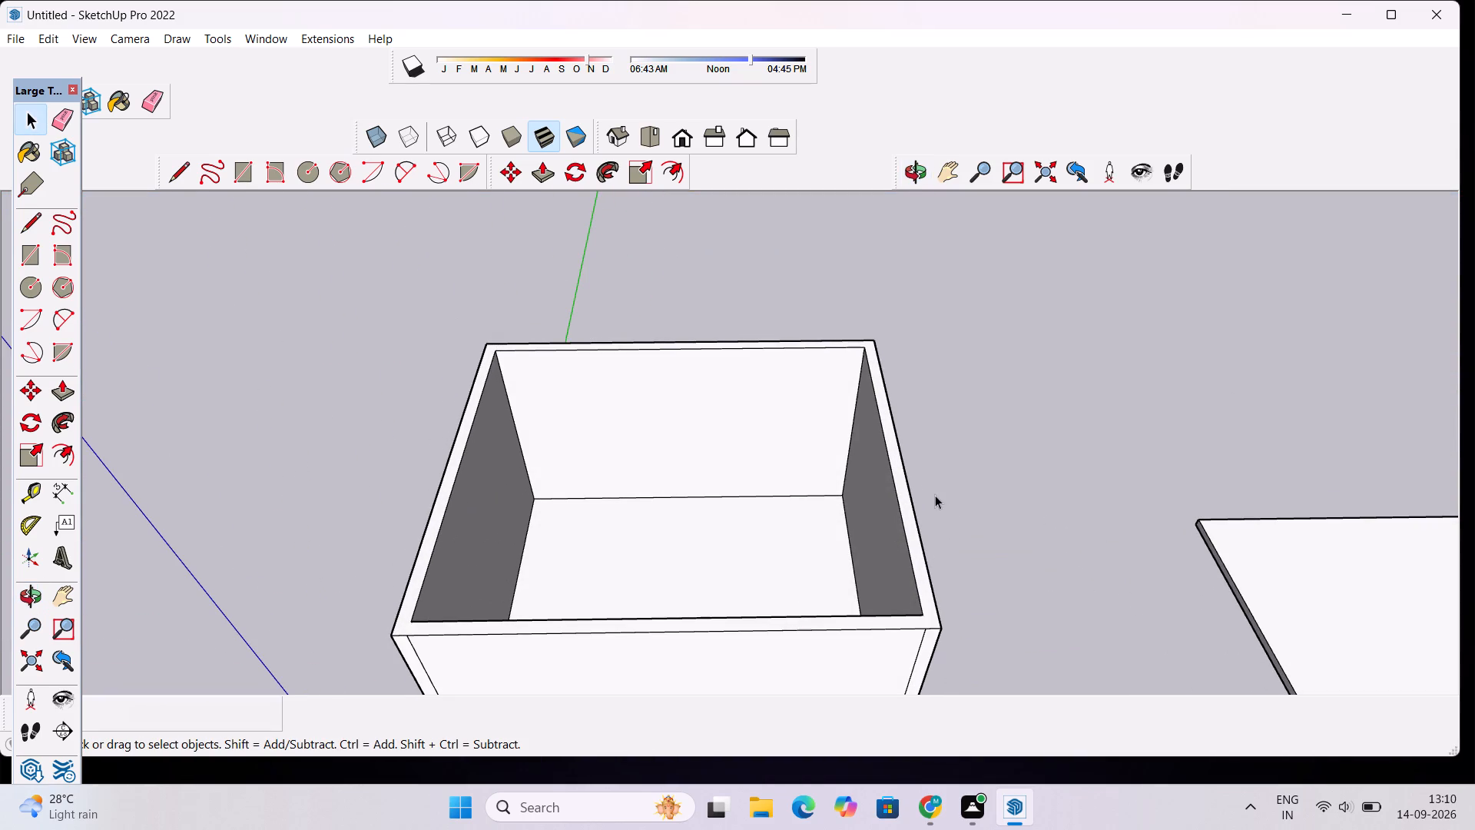
{"action": "left_click", "coordinate": [911, 510]}
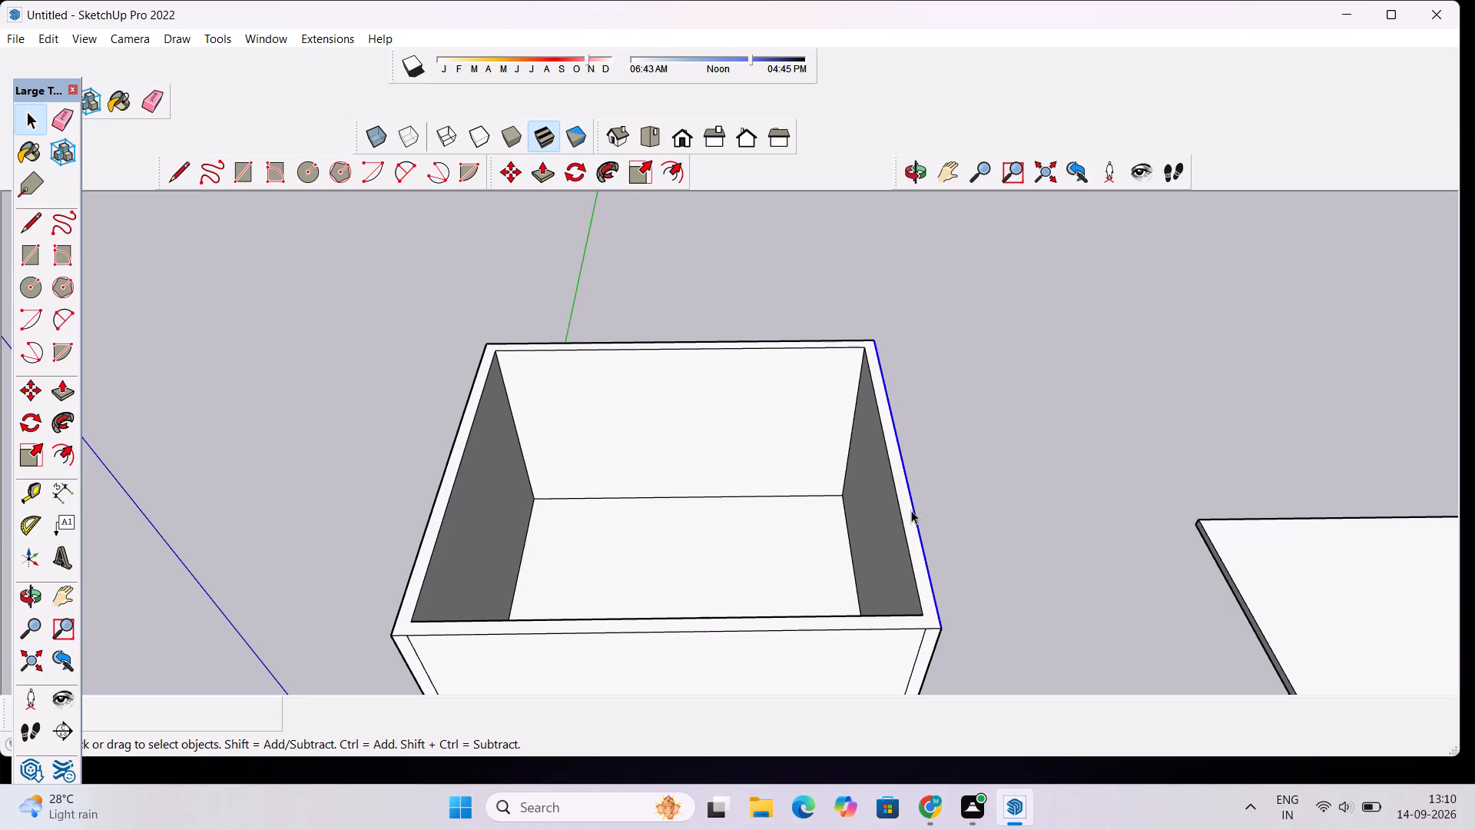
{"action": "left_click", "coordinate": [840, 340], "text": "ctrl"}
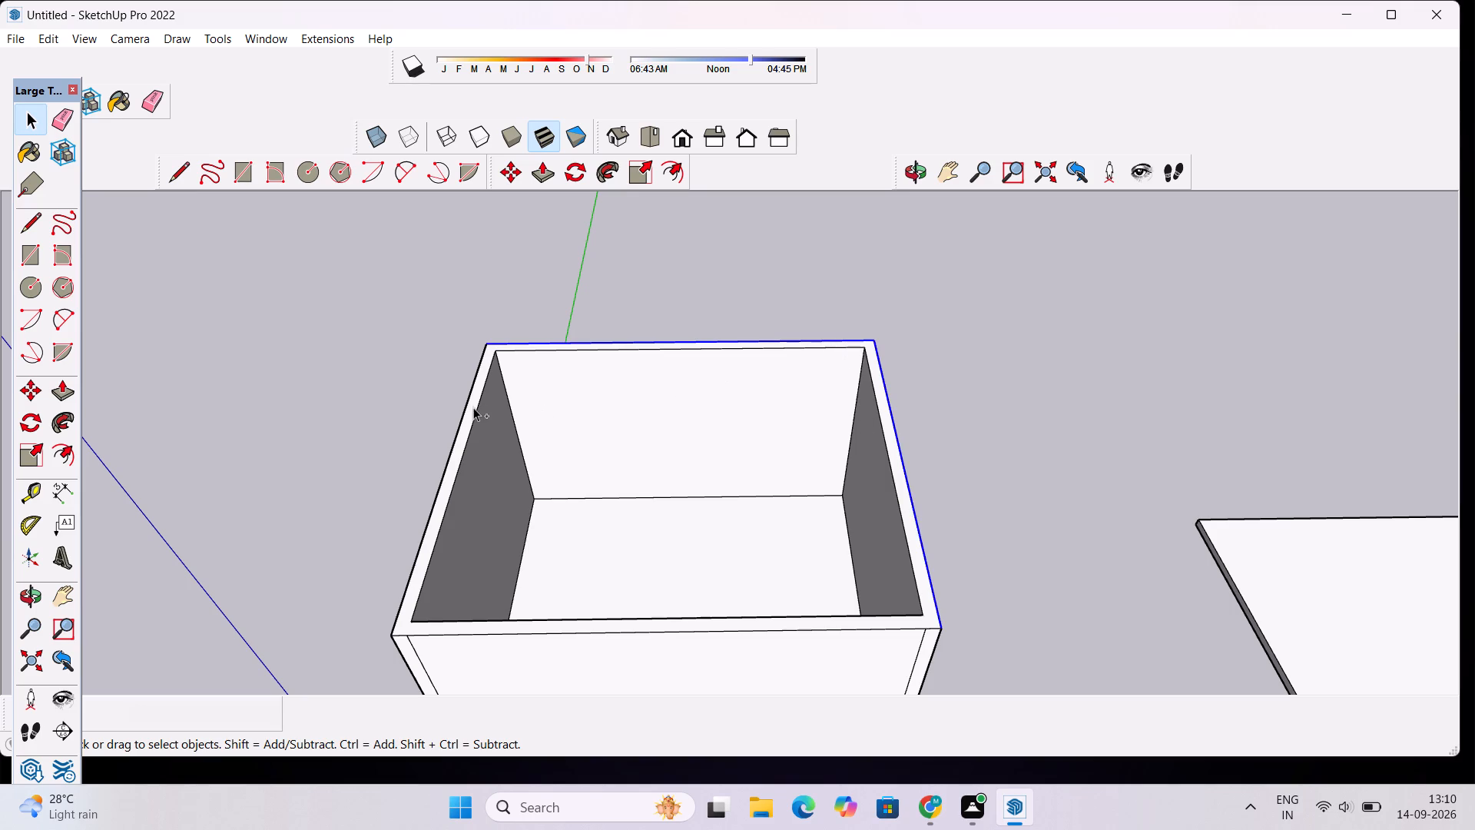
{"action": "left_click", "coordinate": [452, 444], "text": "ctrl"}
{"action": "scroll", "coordinate": [516, 324], "scroll_direction": "down", "scroll_amount": 7, "text": "ctrl"}
{"action": "scroll", "coordinate": [565, 506], "scroll_direction": "up", "scroll_amount": 9}
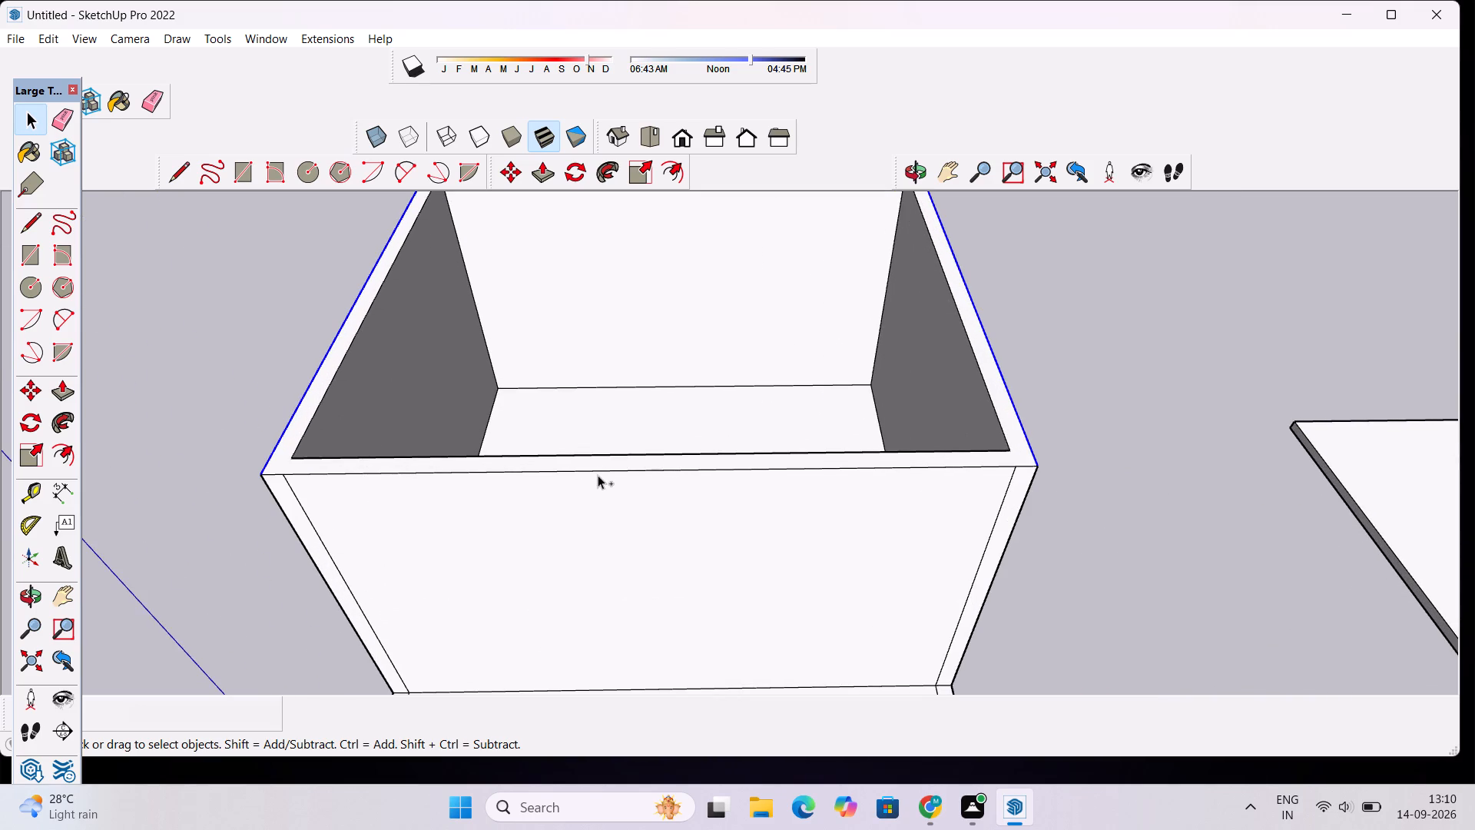
{"action": "left_click", "coordinate": [600, 471], "text": "ctrl"}
{"action": "scroll", "coordinate": [593, 423], "scroll_direction": "down", "scroll_amount": 11}
{"action": "scroll", "coordinate": [694, 466], "scroll_direction": "up", "scroll_amount": 6}
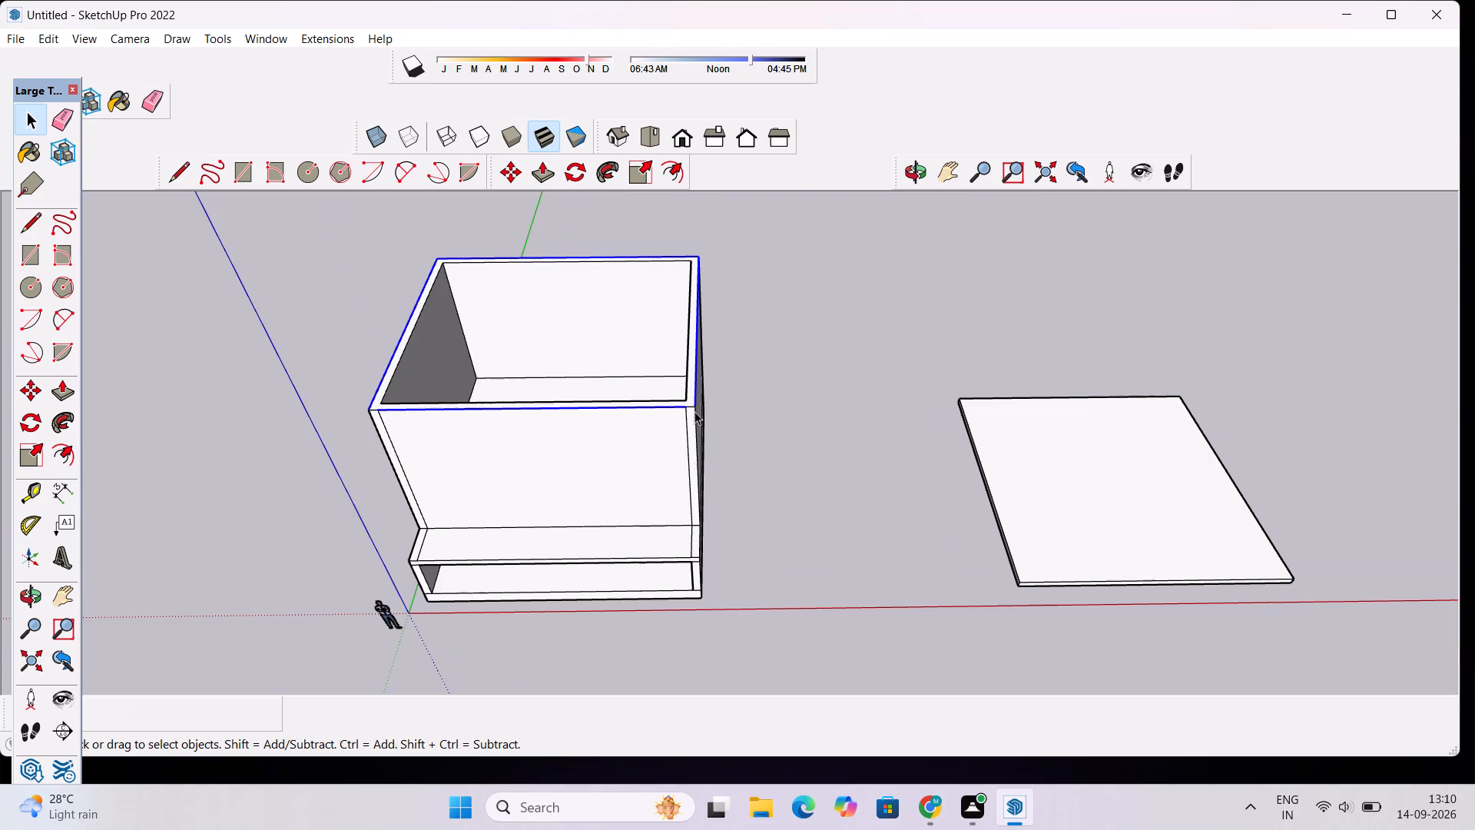
{"action": "scroll", "coordinate": [694, 411], "scroll_direction": "up", "scroll_amount": 8}
{"action": "scroll", "coordinate": [694, 409], "scroll_direction": "up", "scroll_amount": 3, "text": "ctrl"}
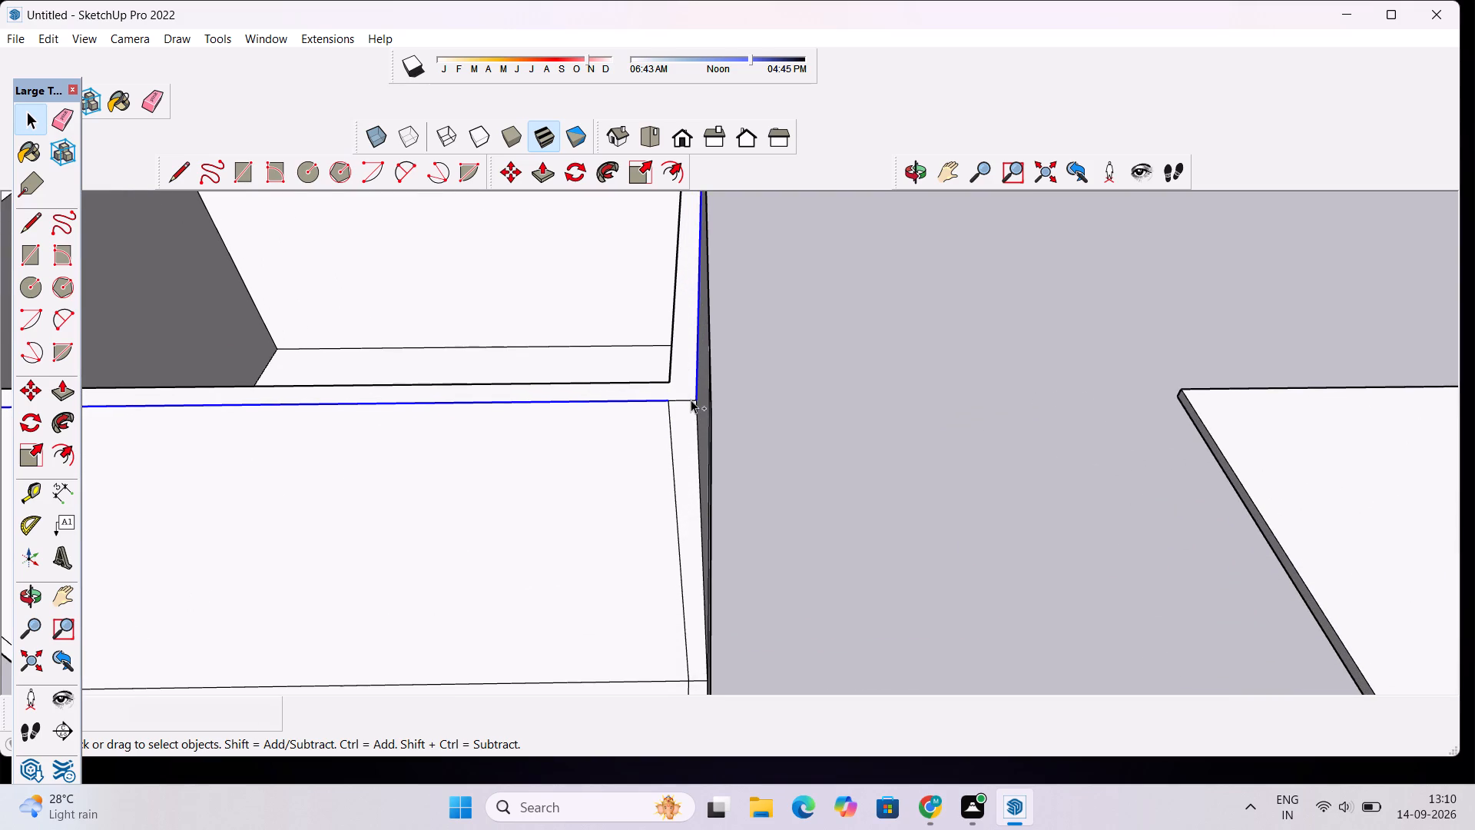
{"action": "left_click", "coordinate": [690, 400], "text": "ctrl"}
{"action": "scroll", "coordinate": [786, 375], "scroll_direction": "down", "scroll_amount": 10}
{"action": "scroll", "coordinate": [415, 370], "scroll_direction": "up", "scroll_amount": 5}
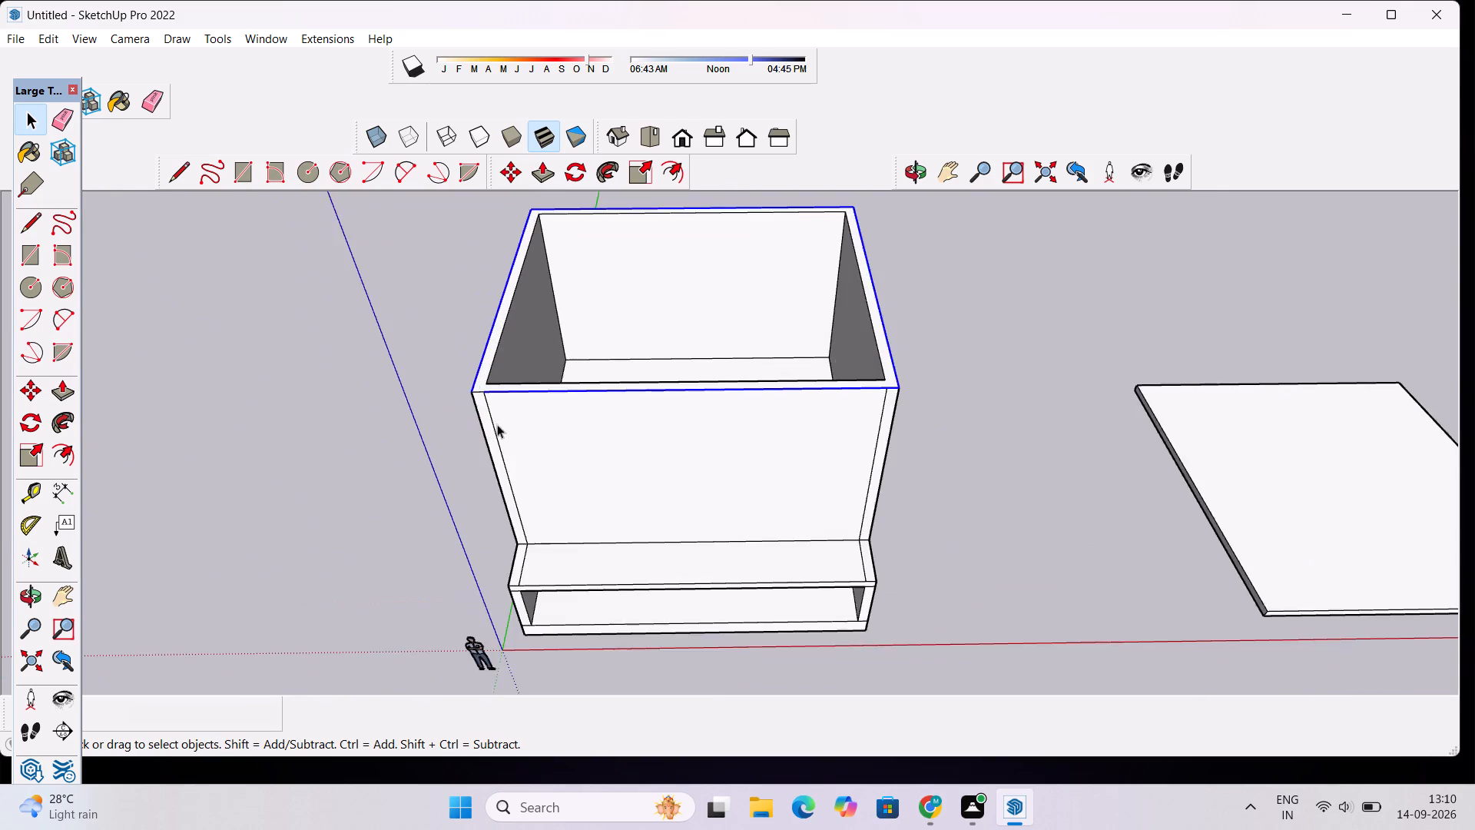
{"action": "scroll", "coordinate": [497, 424], "scroll_direction": "up", "scroll_amount": 9}
{"action": "left_click", "coordinate": [463, 348], "text": "ctrl"}
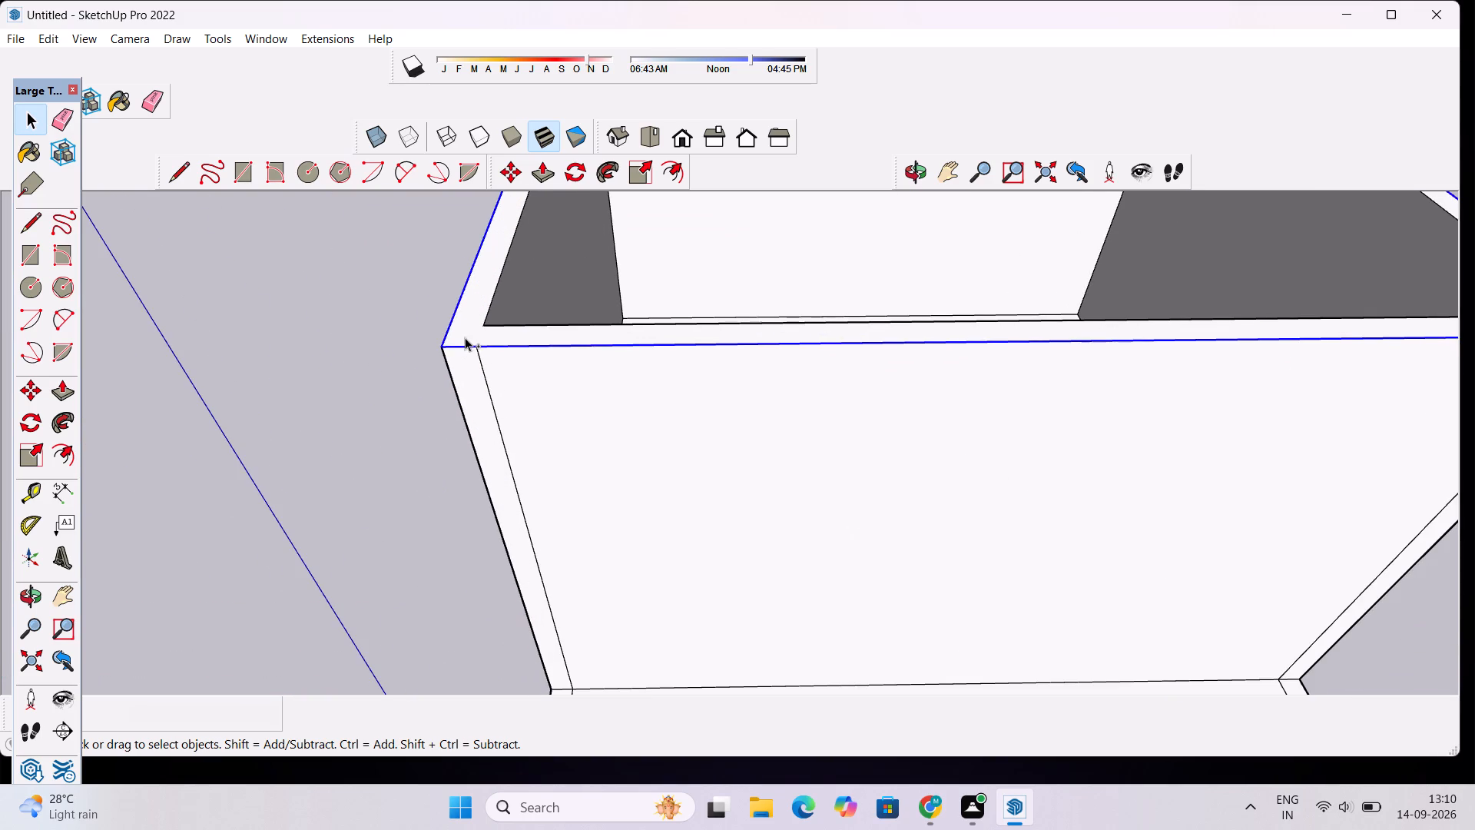
{"action": "scroll", "coordinate": [466, 337], "scroll_direction": "down", "scroll_amount": 18, "text": "ctrl"}
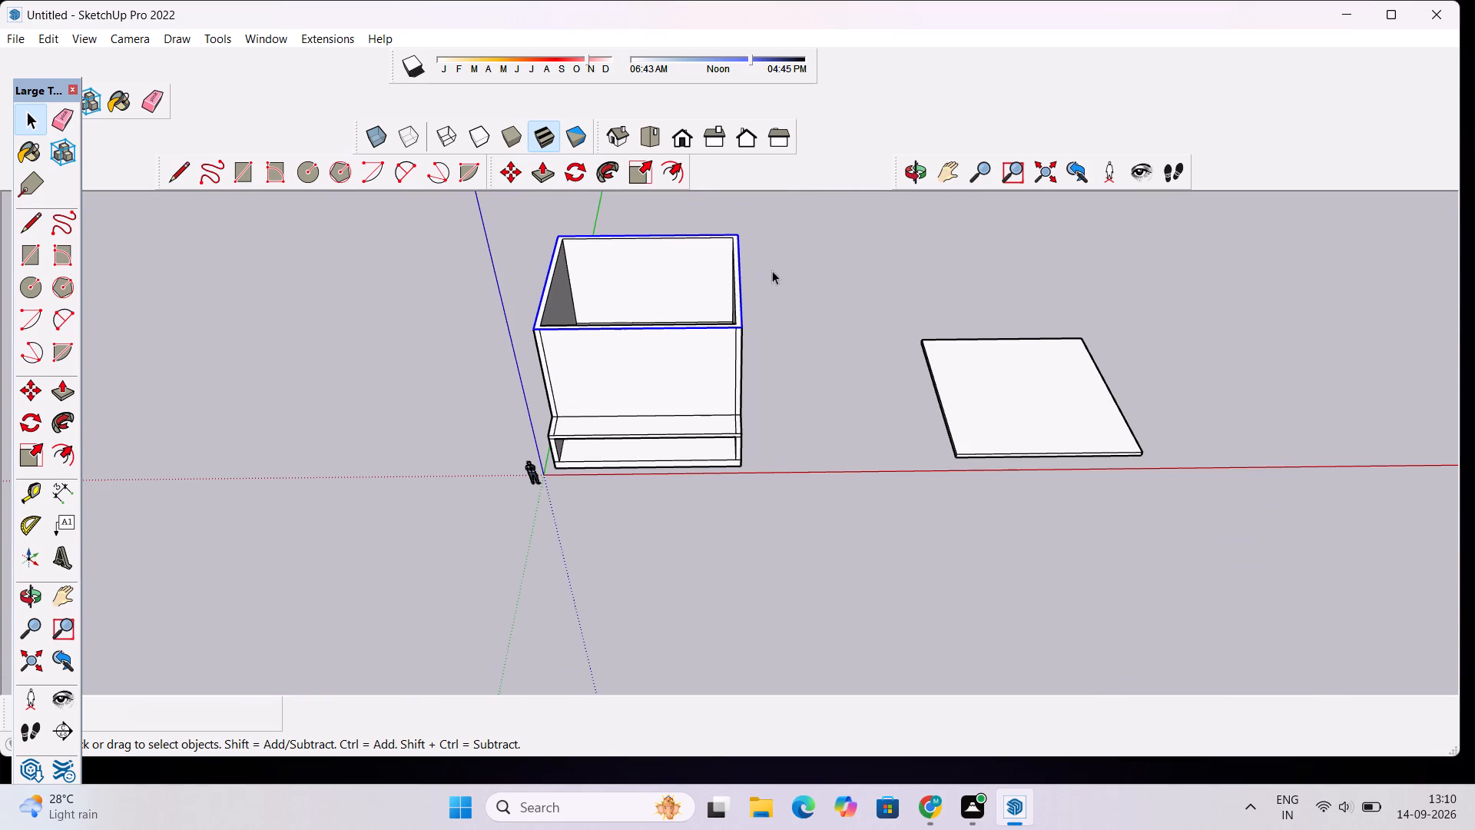
{"action": "key", "text": "m"}
{"action": "scroll", "coordinate": [769, 297], "scroll_direction": "up", "scroll_amount": 4}
{"action": "left_click", "coordinate": [730, 340]}
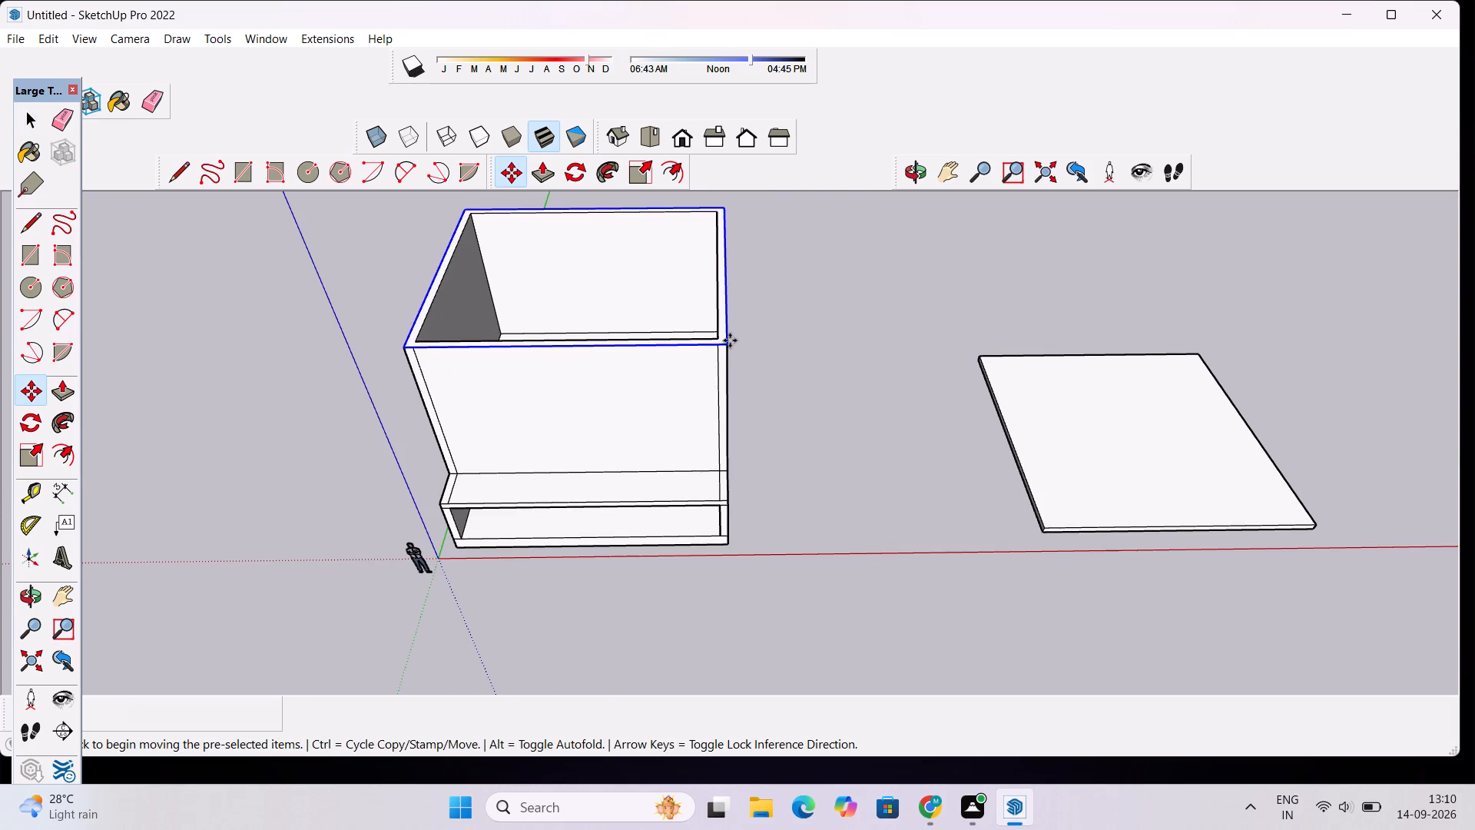
{"action": "scroll", "coordinate": [994, 350], "scroll_direction": "down", "scroll_amount": 6}
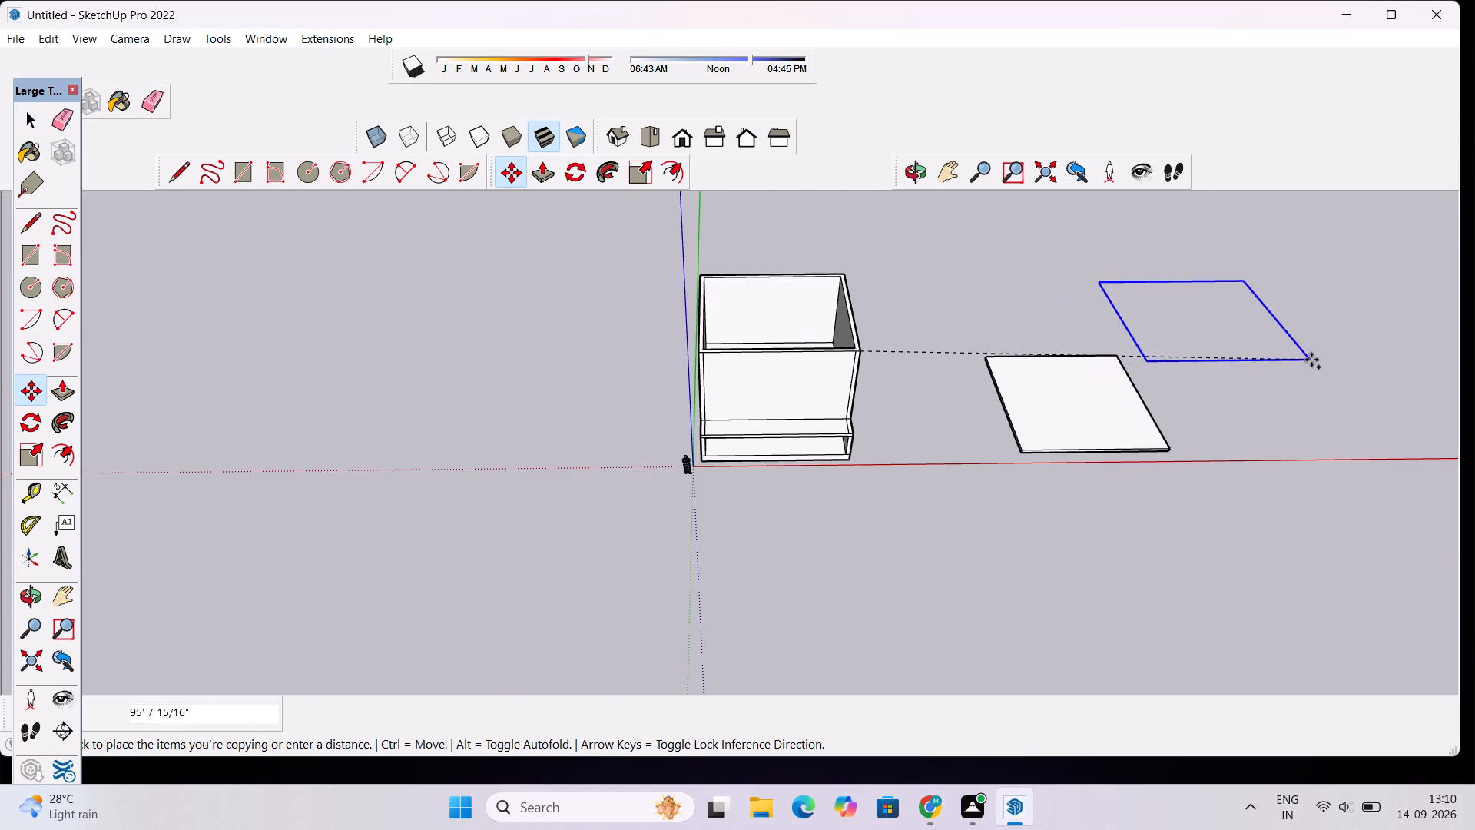
{"action": "scroll", "coordinate": [1319, 356], "scroll_direction": "up", "scroll_amount": 6}
{"action": "left_click", "coordinate": [1347, 350]}
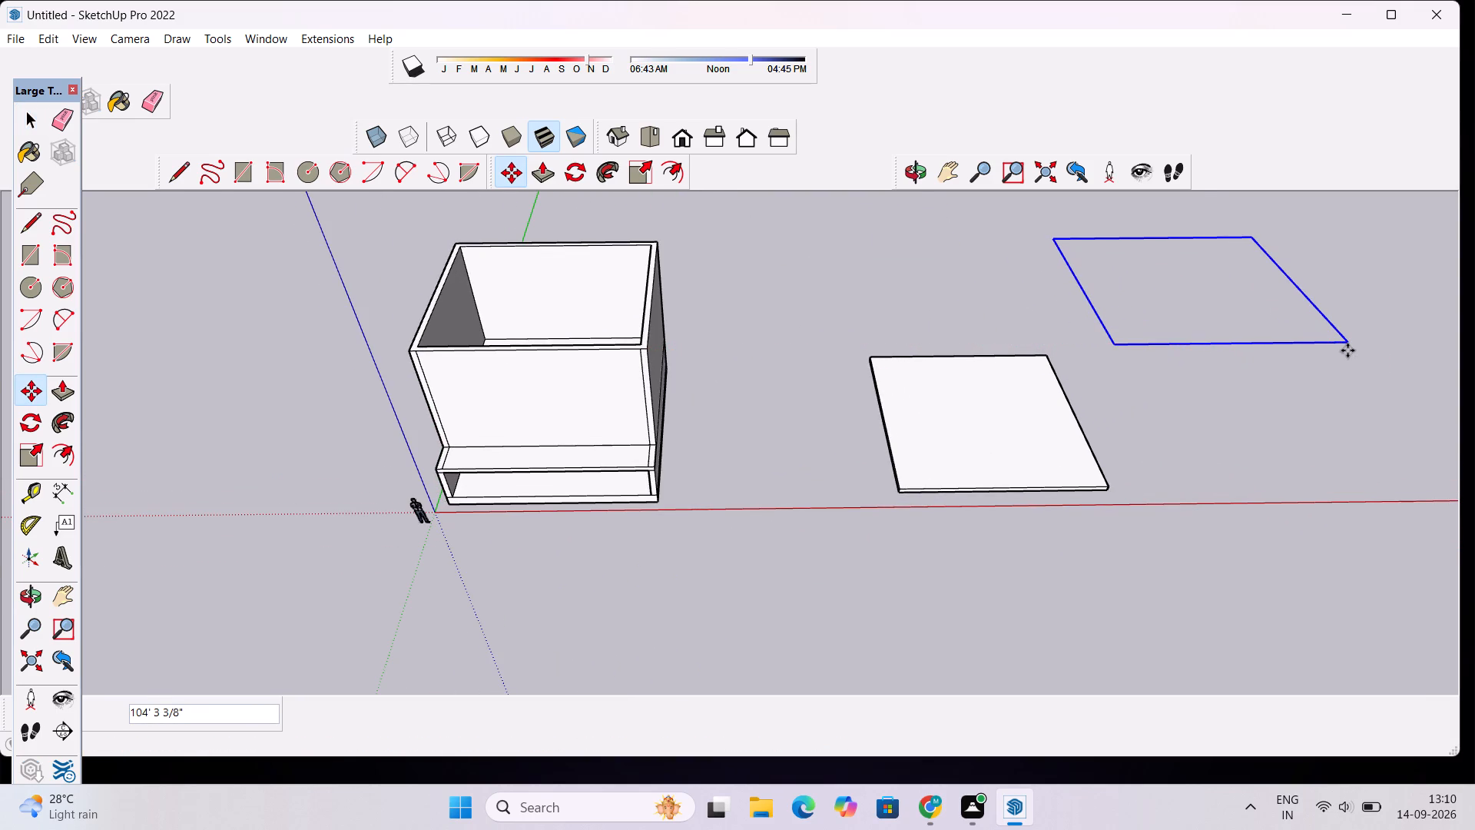
{"action": "key", "text": "space"}
Examine the walls, the loose slab and the copied outline from the front, side and above.
{"action": "scroll", "coordinate": [1347, 350], "scroll_direction": "down", "scroll_amount": 9}
{"action": "scroll", "coordinate": [1166, 360], "scroll_direction": "up", "scroll_amount": 1}
{"action": "scroll", "coordinate": [904, 295], "scroll_direction": "up", "scroll_amount": 3}
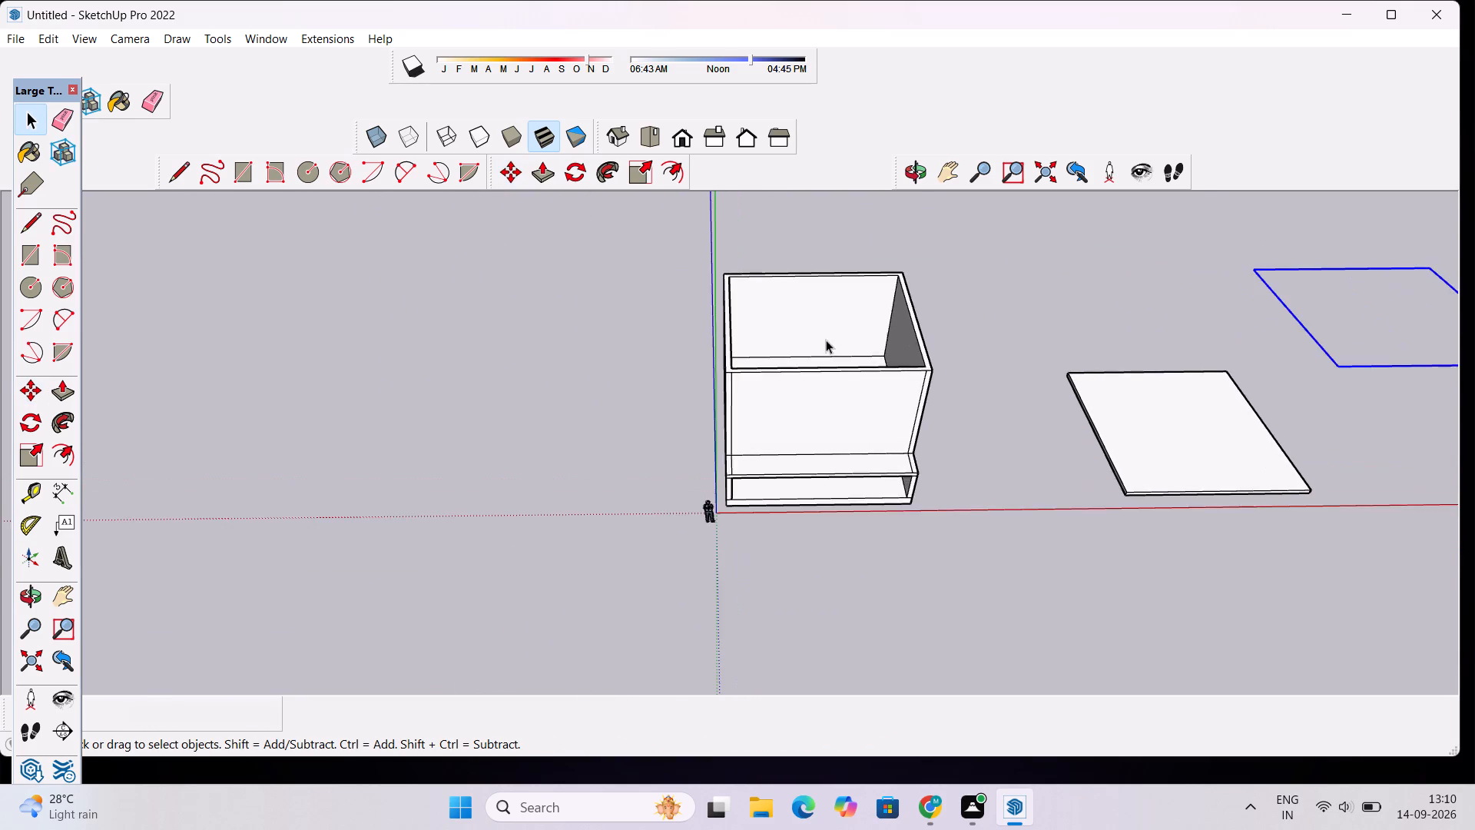
{"action": "scroll", "coordinate": [819, 337], "scroll_direction": "up", "scroll_amount": 3}
{"action": "scroll", "coordinate": [816, 334], "scroll_direction": "down", "scroll_amount": 5}
{"action": "scroll", "coordinate": [746, 254], "scroll_direction": "up", "scroll_amount": 8}
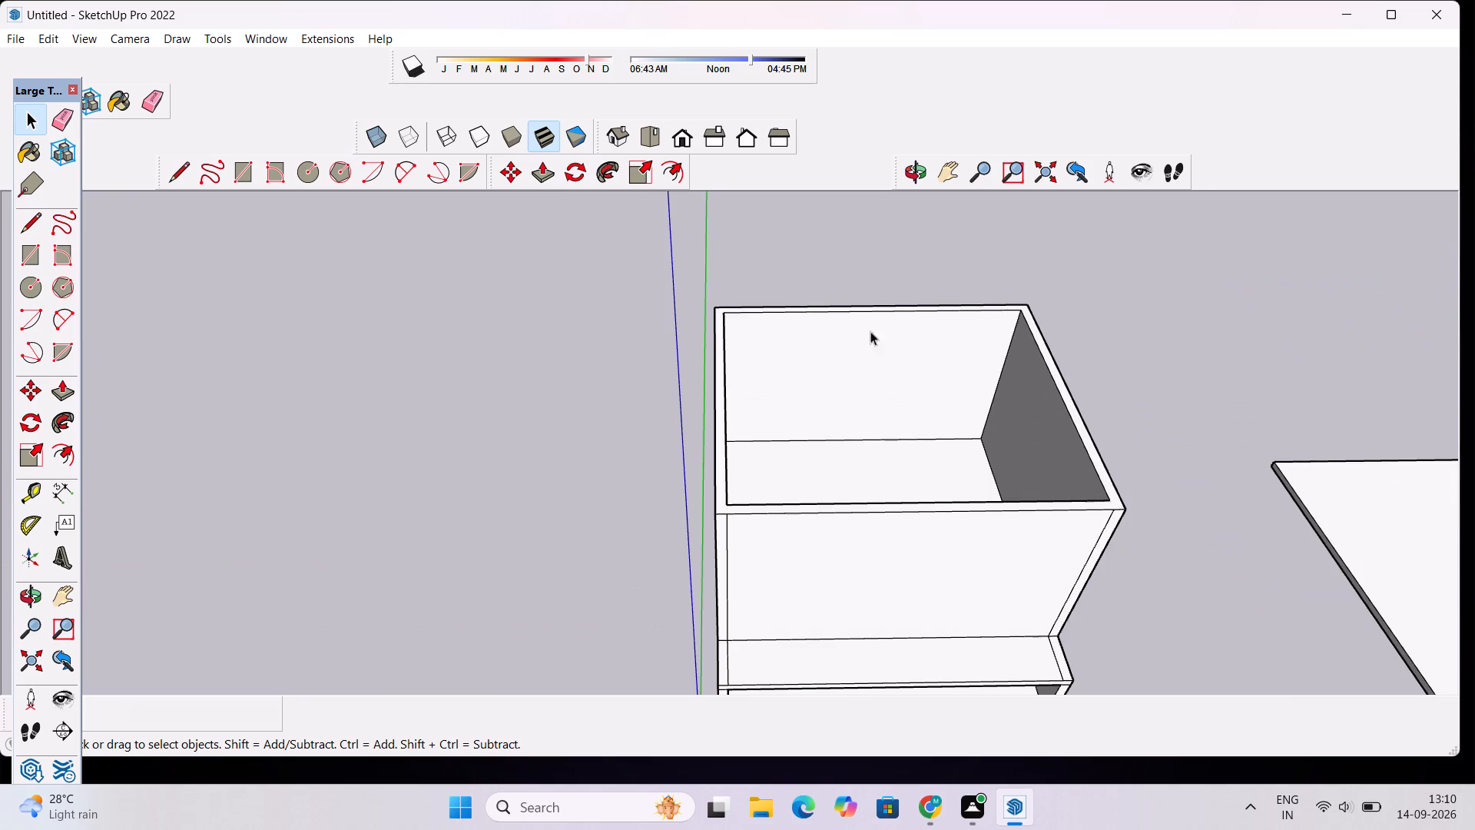
{"action": "left_click", "coordinate": [916, 181]}
{"action": "left_click_drag", "start_coordinate": [952, 626], "coordinate": [920, 475]}
{"action": "scroll", "coordinate": [814, 421], "scroll_direction": "down", "scroll_amount": 5}
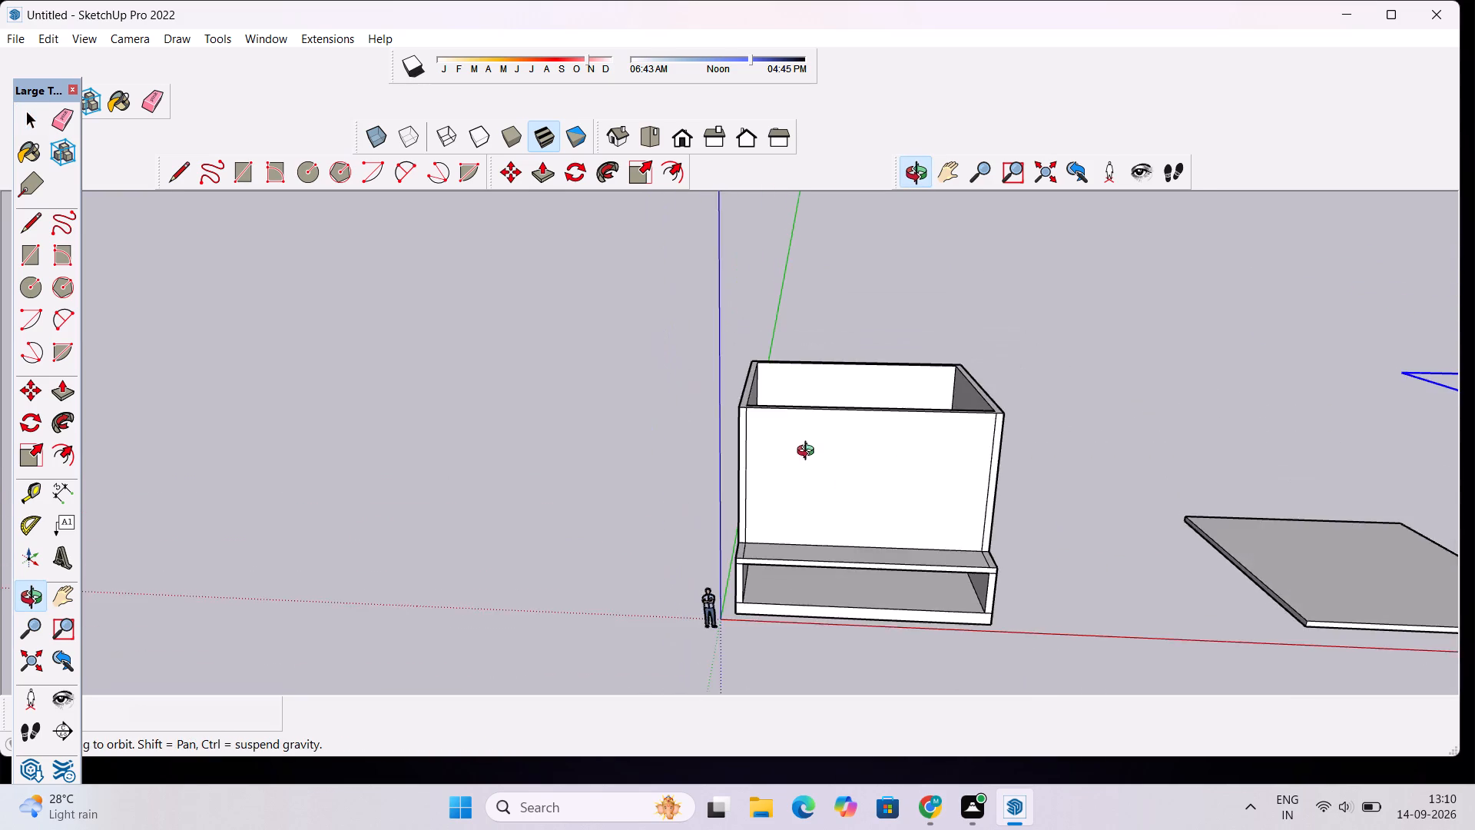
{"action": "left_click_drag", "start_coordinate": [829, 477], "coordinate": [920, 525]}
{"action": "scroll", "coordinate": [979, 496], "scroll_direction": "up", "scroll_amount": 3}
{"action": "scroll", "coordinate": [981, 493], "scroll_direction": "down", "scroll_amount": 5}
{"action": "left_click_drag", "start_coordinate": [1009, 469], "coordinate": [816, 480], "text": "shift"}
{"action": "scroll", "coordinate": [814, 480], "scroll_direction": "down", "scroll_amount": 2}
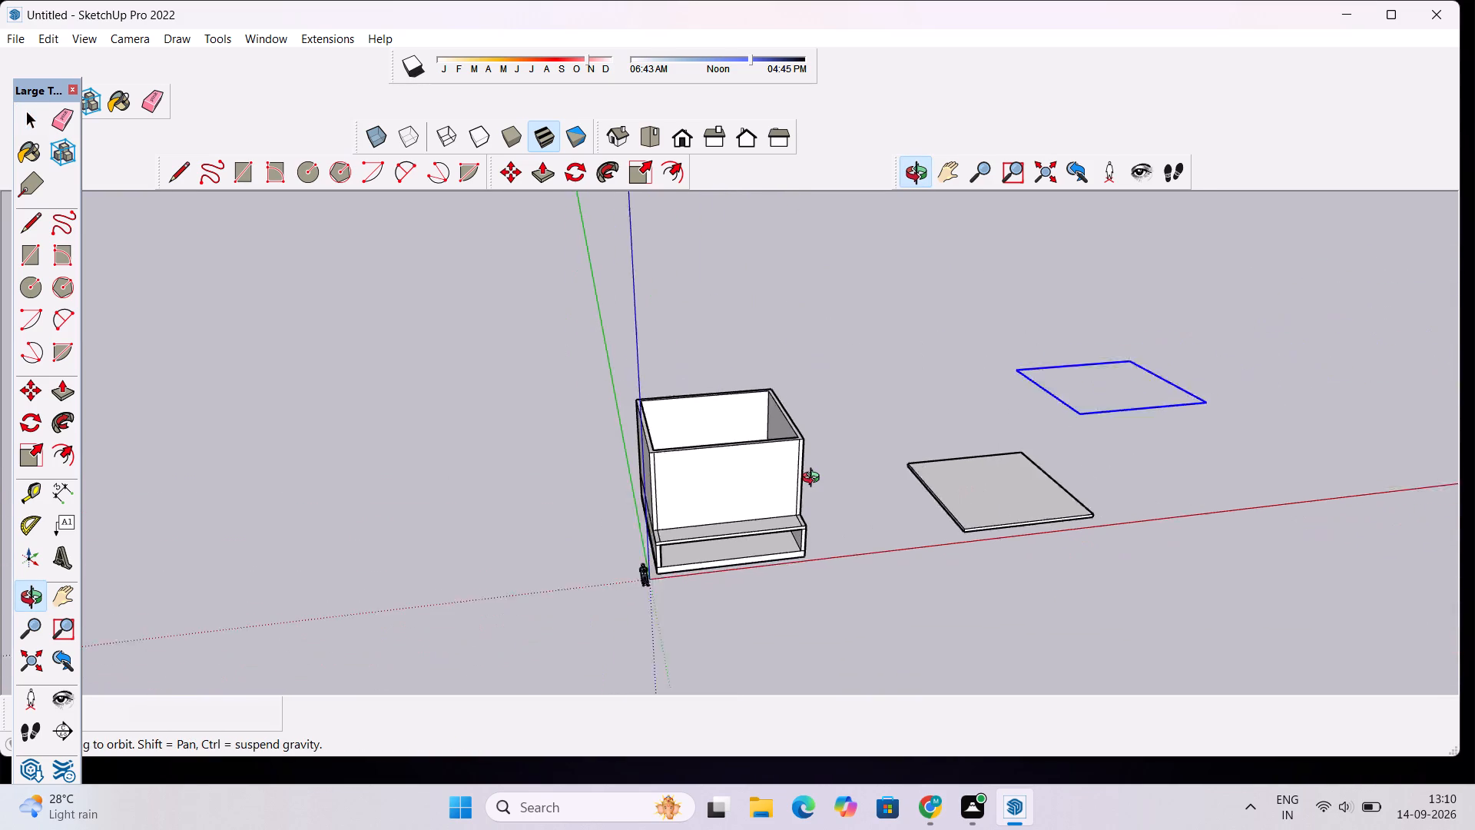
{"action": "scroll", "coordinate": [814, 480], "scroll_direction": "down", "scroll_amount": 3}
{"action": "left_click_drag", "start_coordinate": [765, 554], "coordinate": [703, 466]}
{"action": "scroll", "coordinate": [714, 421], "scroll_direction": "up", "scroll_amount": 5}
{"action": "left_click_drag", "start_coordinate": [714, 463], "coordinate": [704, 503]}
{"action": "scroll", "coordinate": [703, 493], "scroll_direction": "down", "scroll_amount": 6}
{"action": "left_click_drag", "start_coordinate": [708, 510], "coordinate": [724, 541]}
{"action": "scroll", "coordinate": [733, 513], "scroll_direction": "down", "scroll_amount": 1}
{"action": "scroll", "coordinate": [733, 513], "scroll_direction": "up", "scroll_amount": 3}
{"action": "left_click_drag", "start_coordinate": [978, 486], "coordinate": [731, 485], "text": "shift"}
{"action": "left_click_drag", "start_coordinate": [1009, 449], "coordinate": [967, 558]}
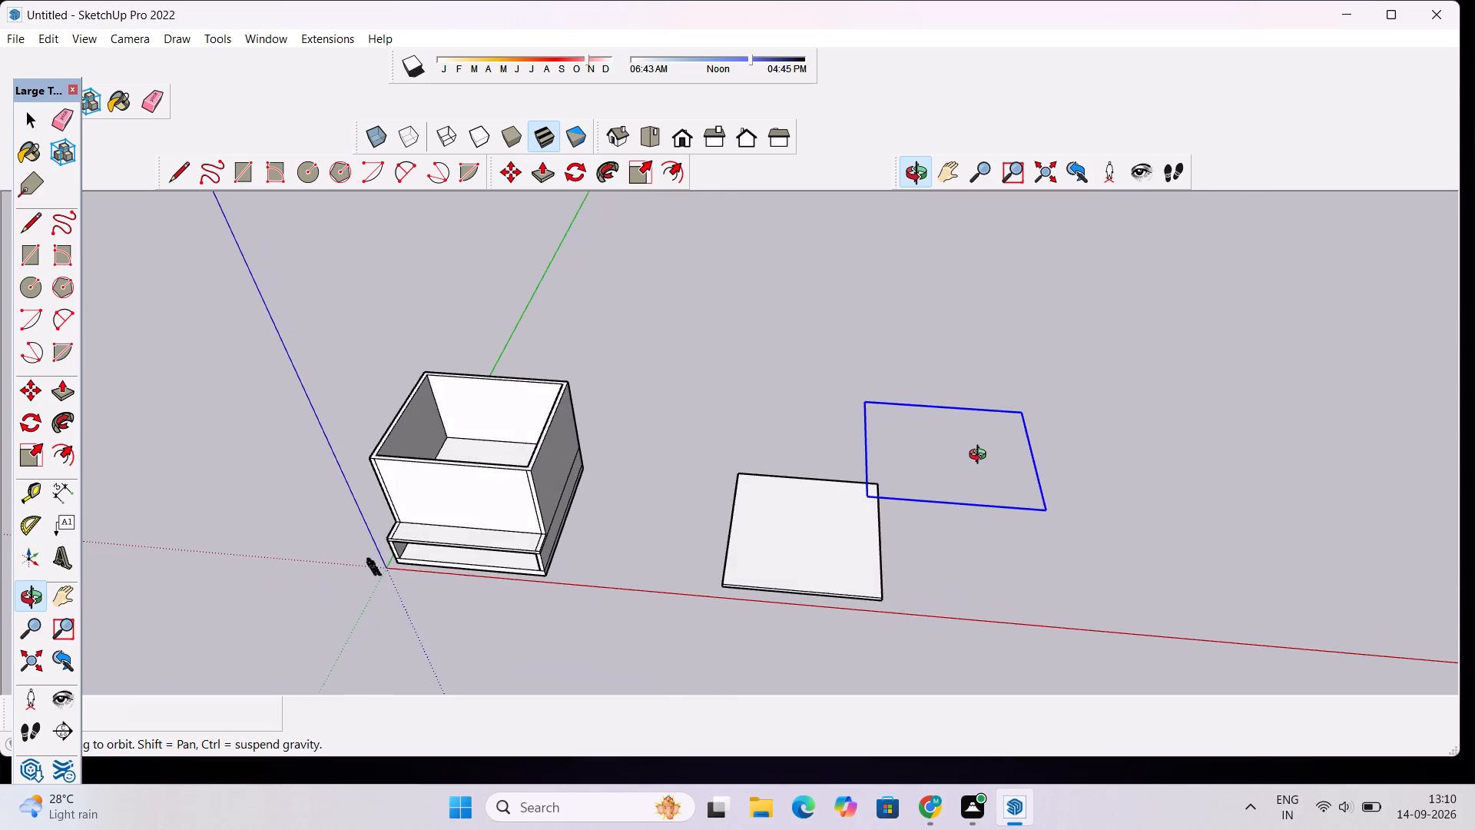
{"action": "scroll", "coordinate": [984, 442], "scroll_direction": "up", "scroll_amount": 6}
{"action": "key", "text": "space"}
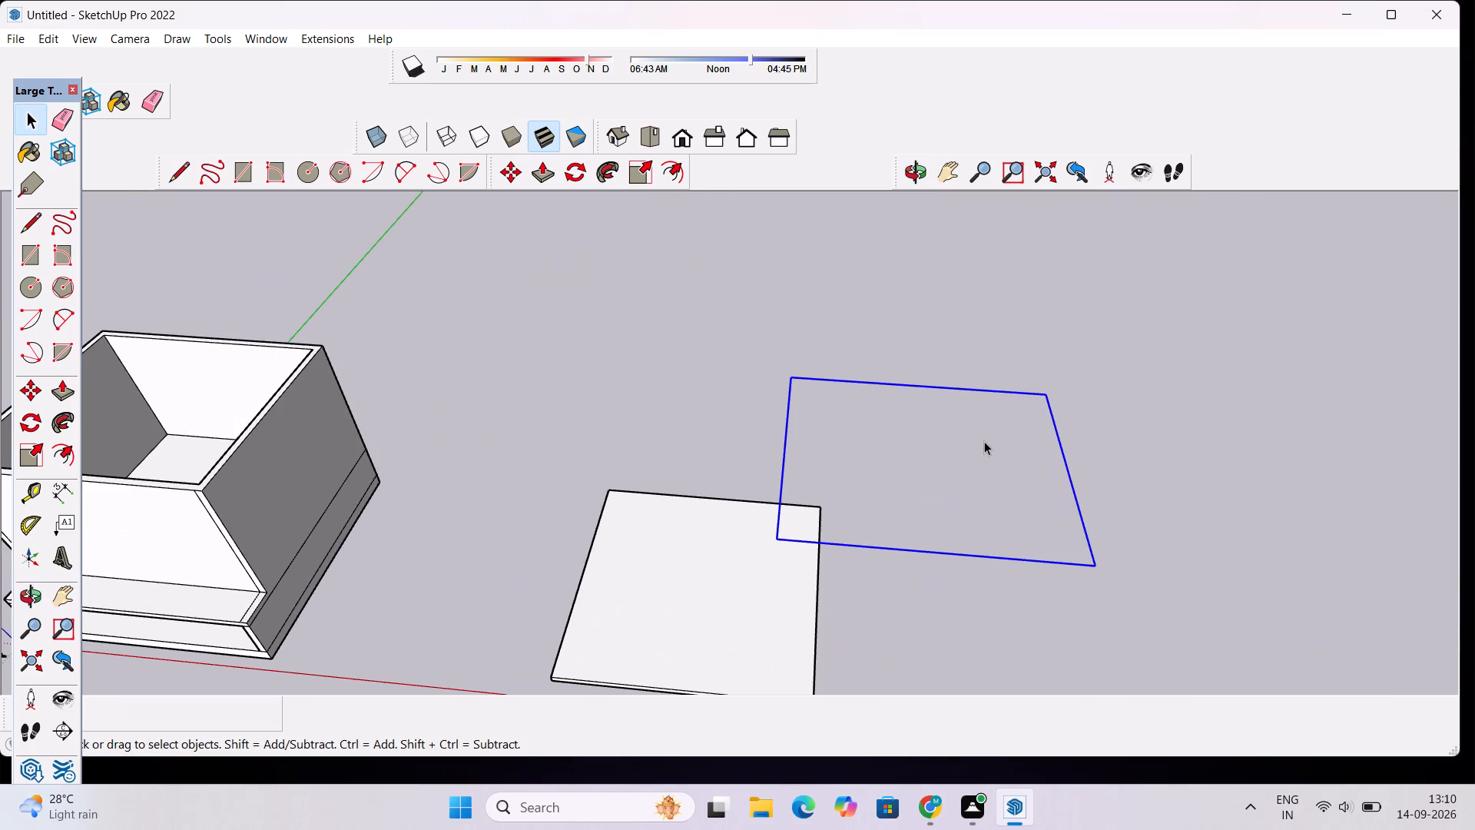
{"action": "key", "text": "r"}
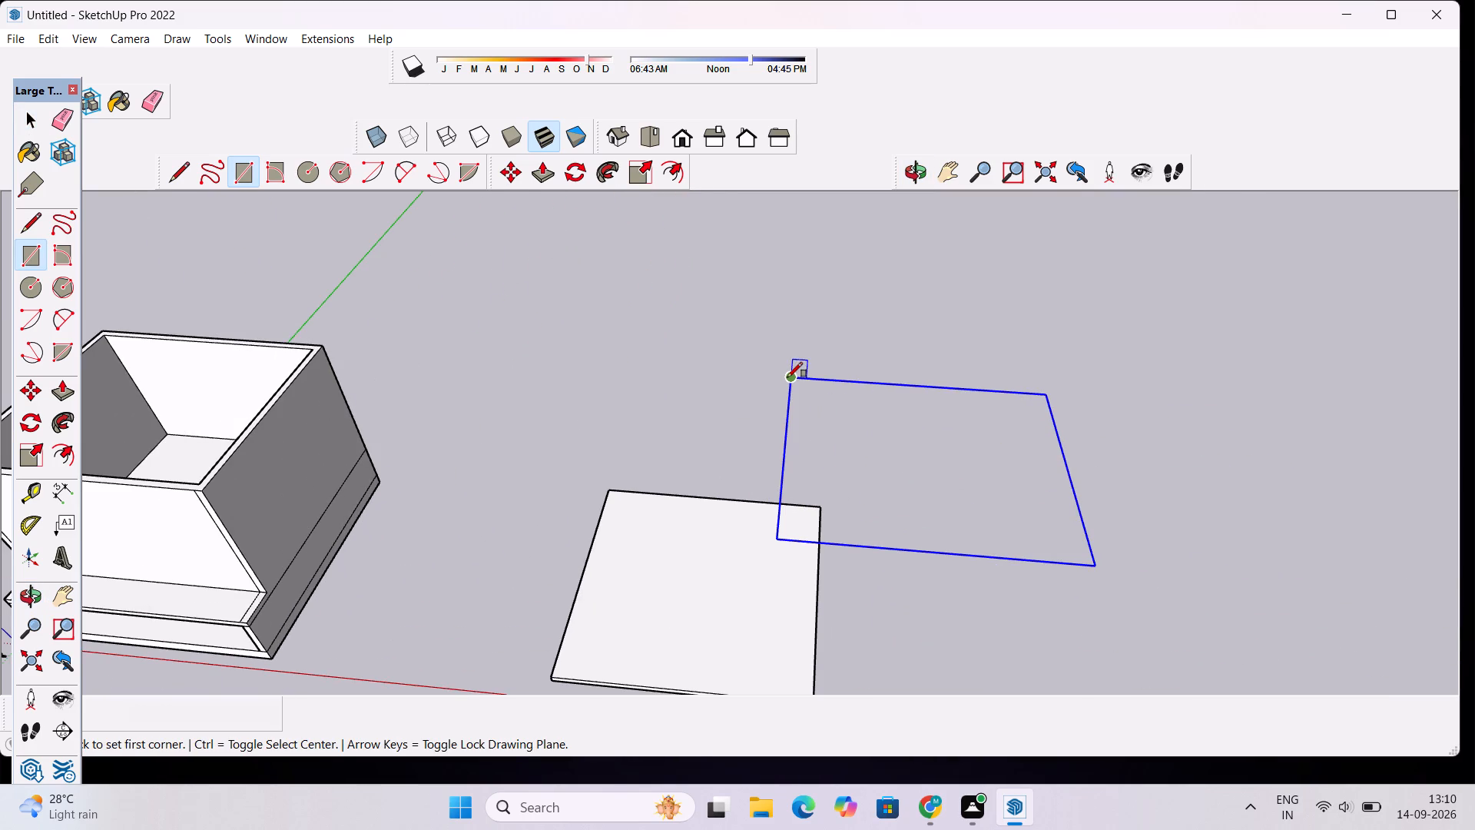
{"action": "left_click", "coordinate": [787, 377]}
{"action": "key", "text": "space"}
Trace a short line from a corner along one edge of the copied outline to fill it with a face.
{"action": "type", "text": "l"}
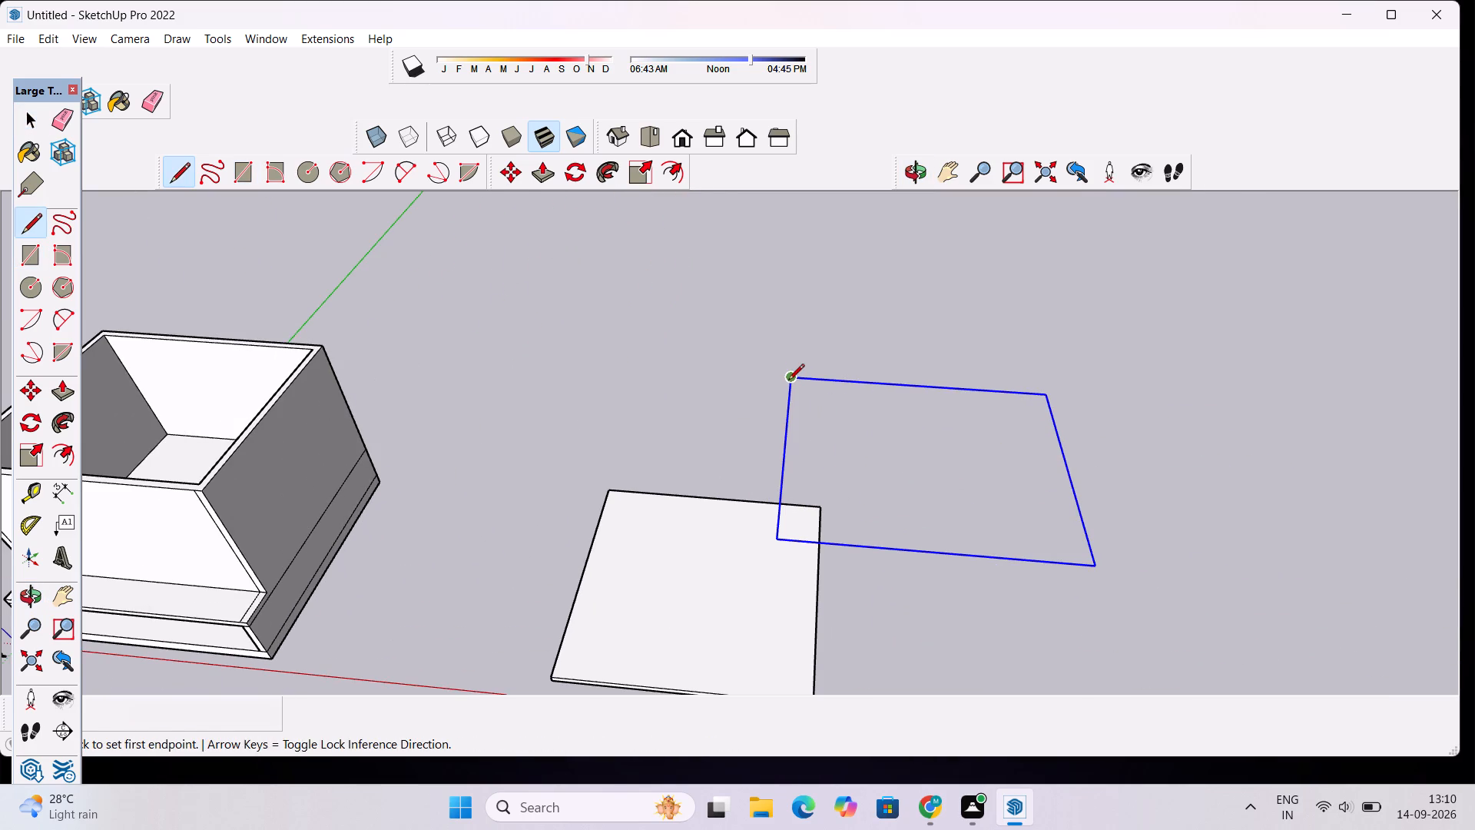
{"action": "left_click", "coordinate": [788, 381]}
{"action": "left_click", "coordinate": [795, 393]}
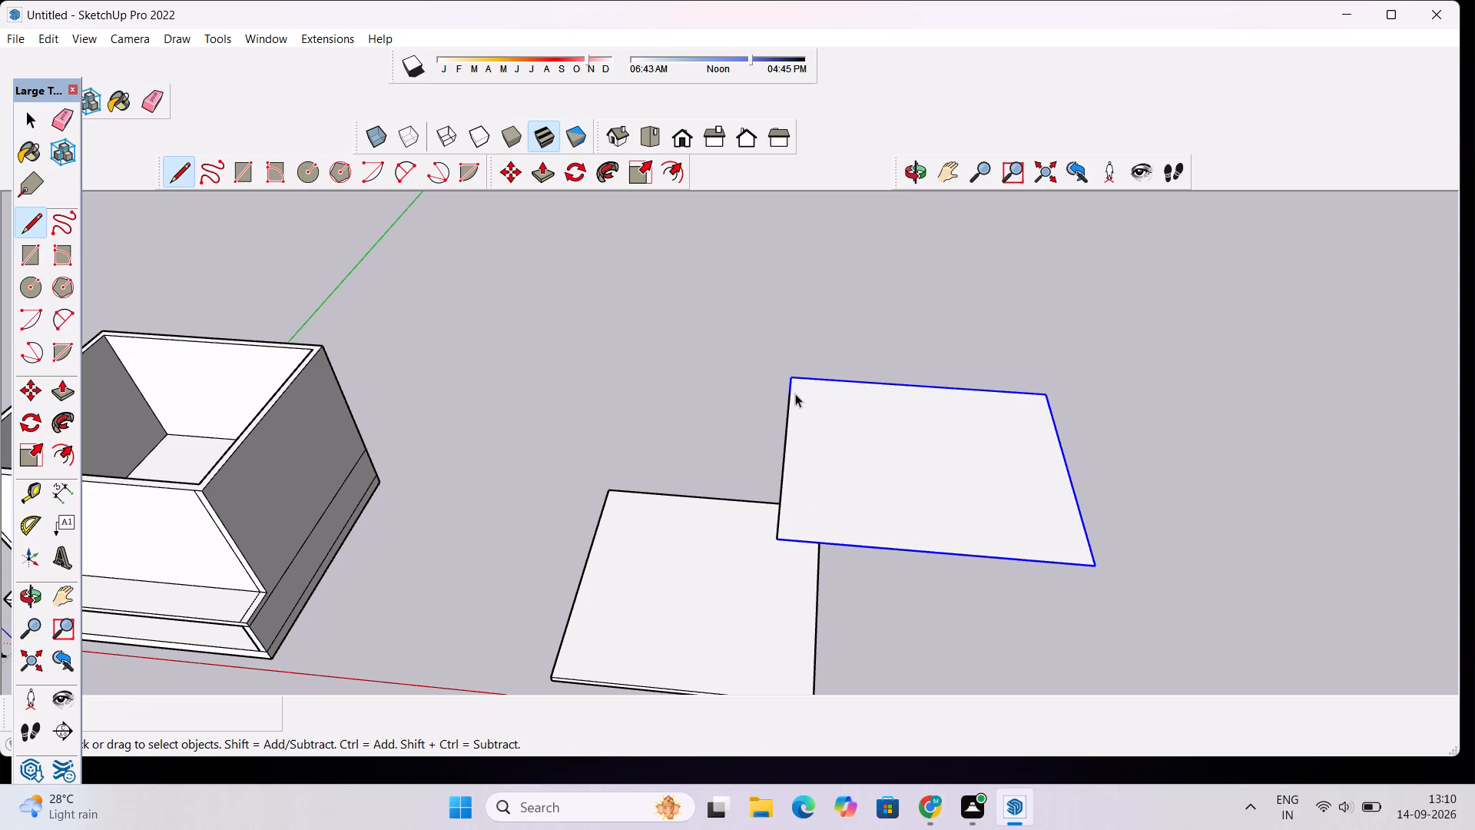
{"action": "key", "text": "space"}
Push/Pull the new face made from the copied outline up by 1' to form a slab.
{"action": "left_click", "coordinate": [844, 426]}
{"action": "scroll", "coordinate": [850, 432], "scroll_direction": "down", "scroll_amount": 5}
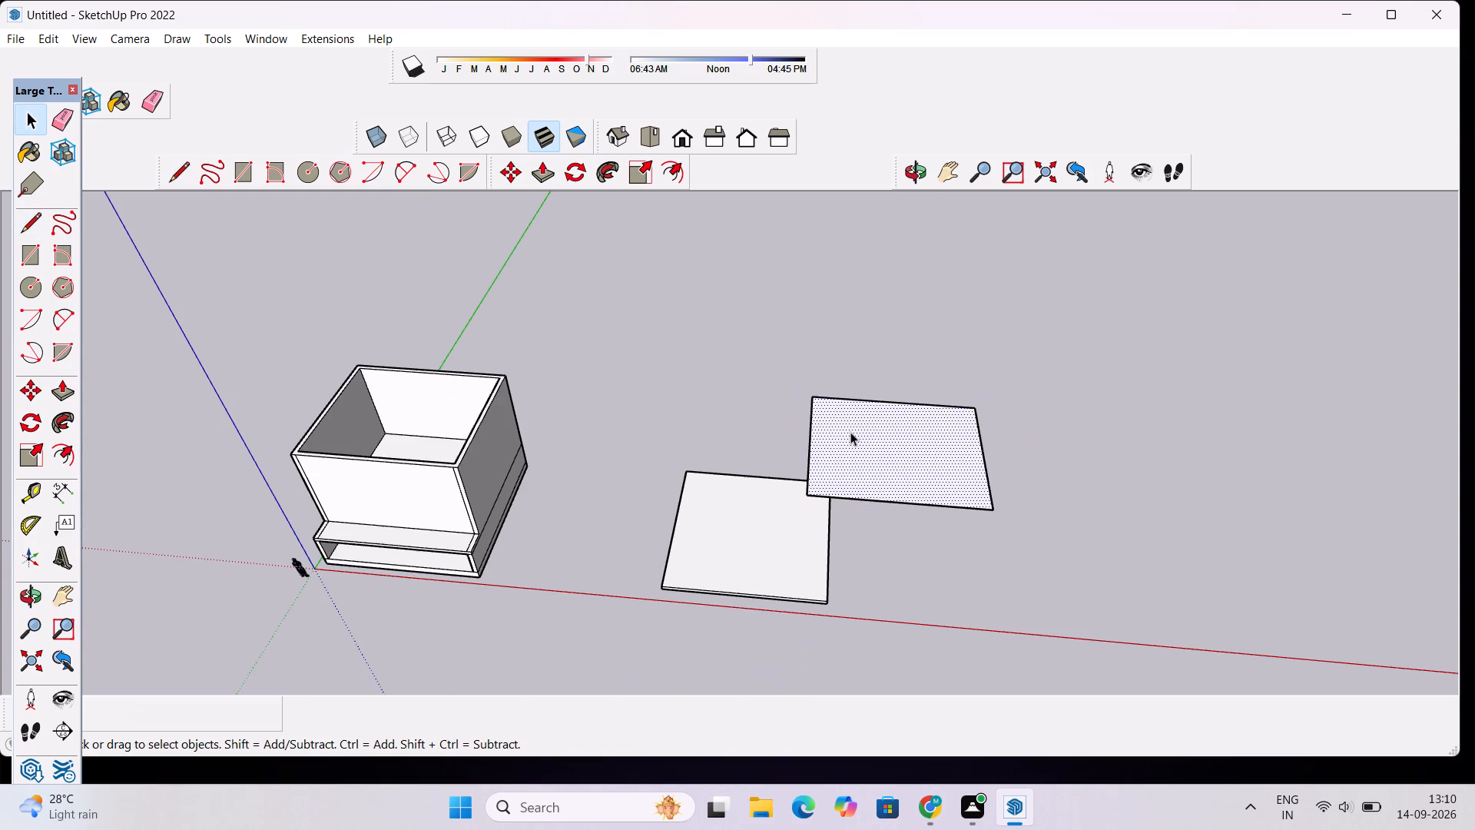
{"action": "key", "text": "p"}
{"action": "left_click", "coordinate": [850, 432]}
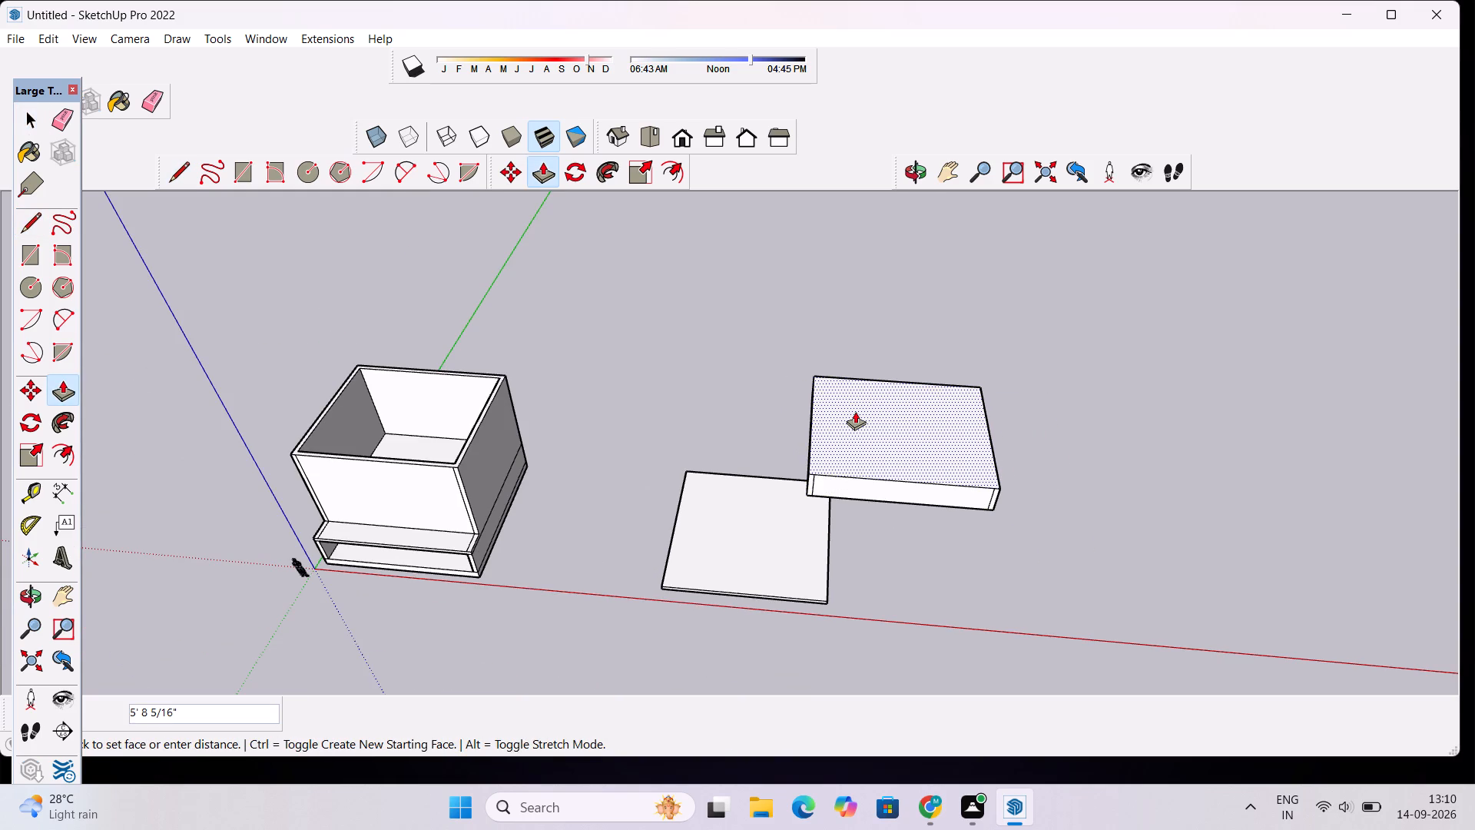
{"action": "type", "text": "1'"}
{"action": "key", "text": "Return"}
{"action": "scroll", "coordinate": [856, 426], "scroll_direction": "down", "scroll_amount": 1}
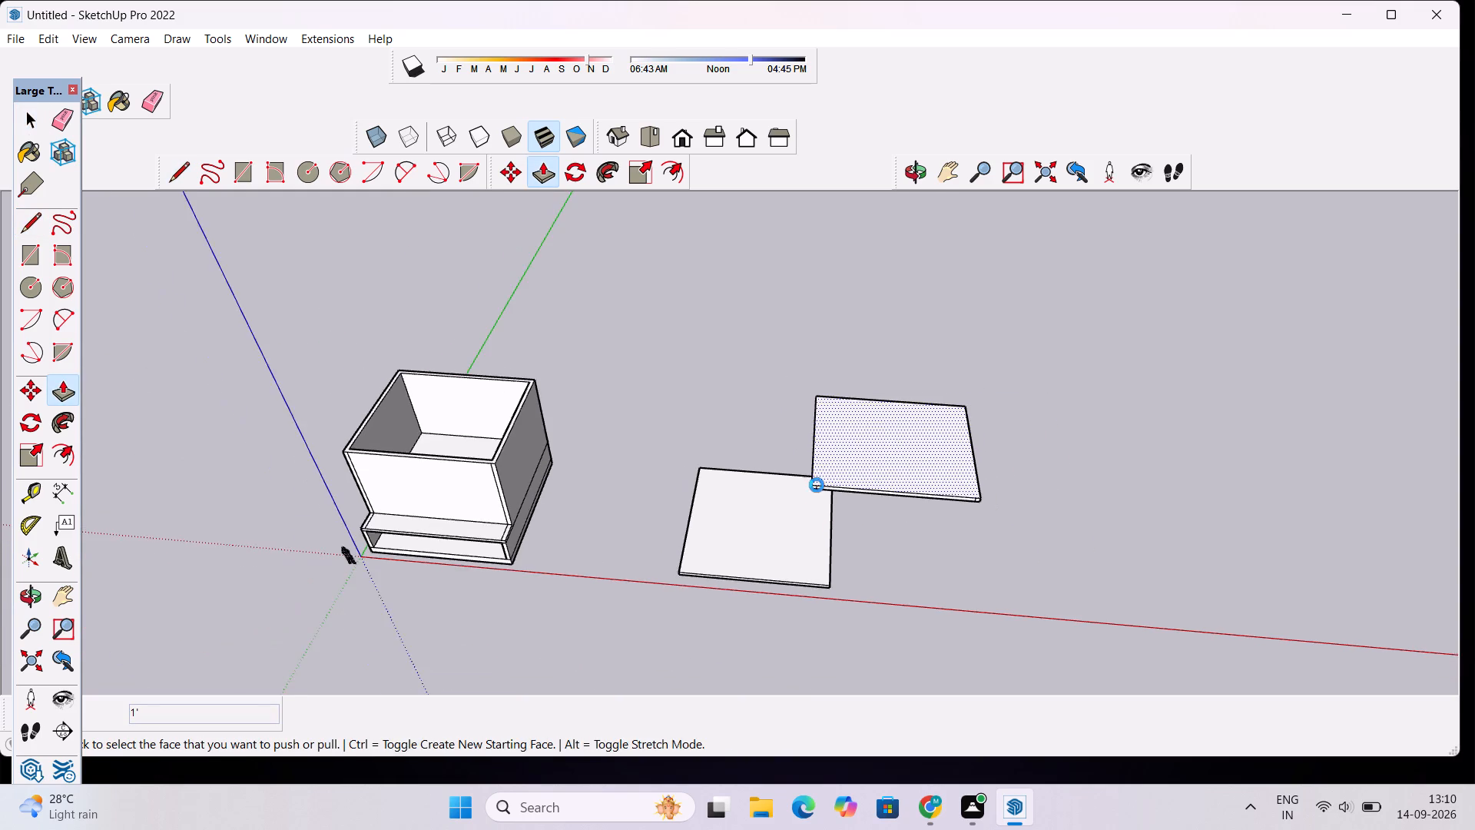
Erase the leftover short vertical edges near the corners on the side faces of the new slab.
{"action": "scroll", "coordinate": [817, 485], "scroll_direction": "up", "scroll_amount": 17}
{"action": "key", "text": "e"}
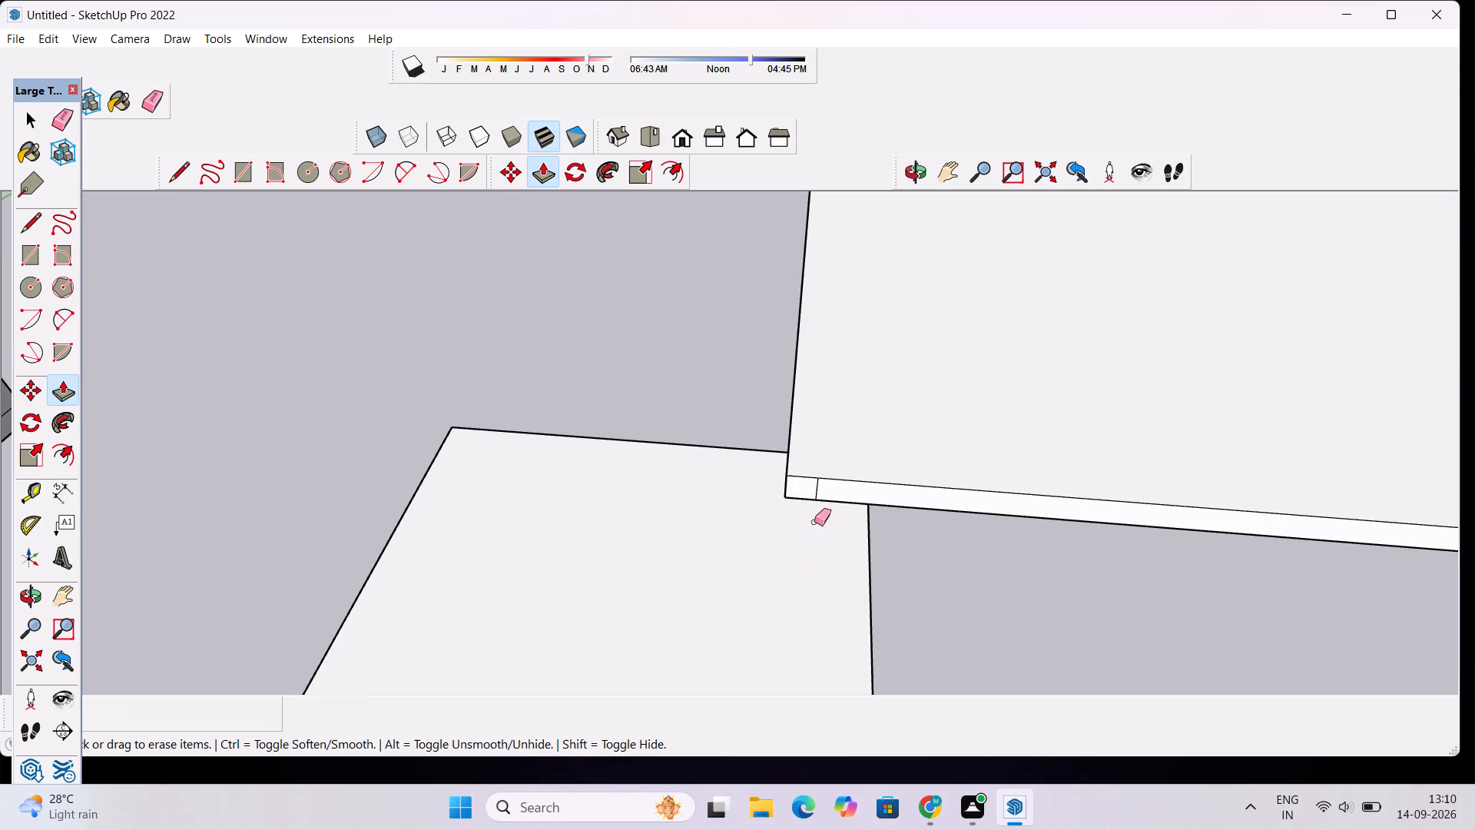
{"action": "left_click", "coordinate": [817, 490]}
{"action": "scroll", "coordinate": [762, 476], "scroll_direction": "down", "scroll_amount": 7}
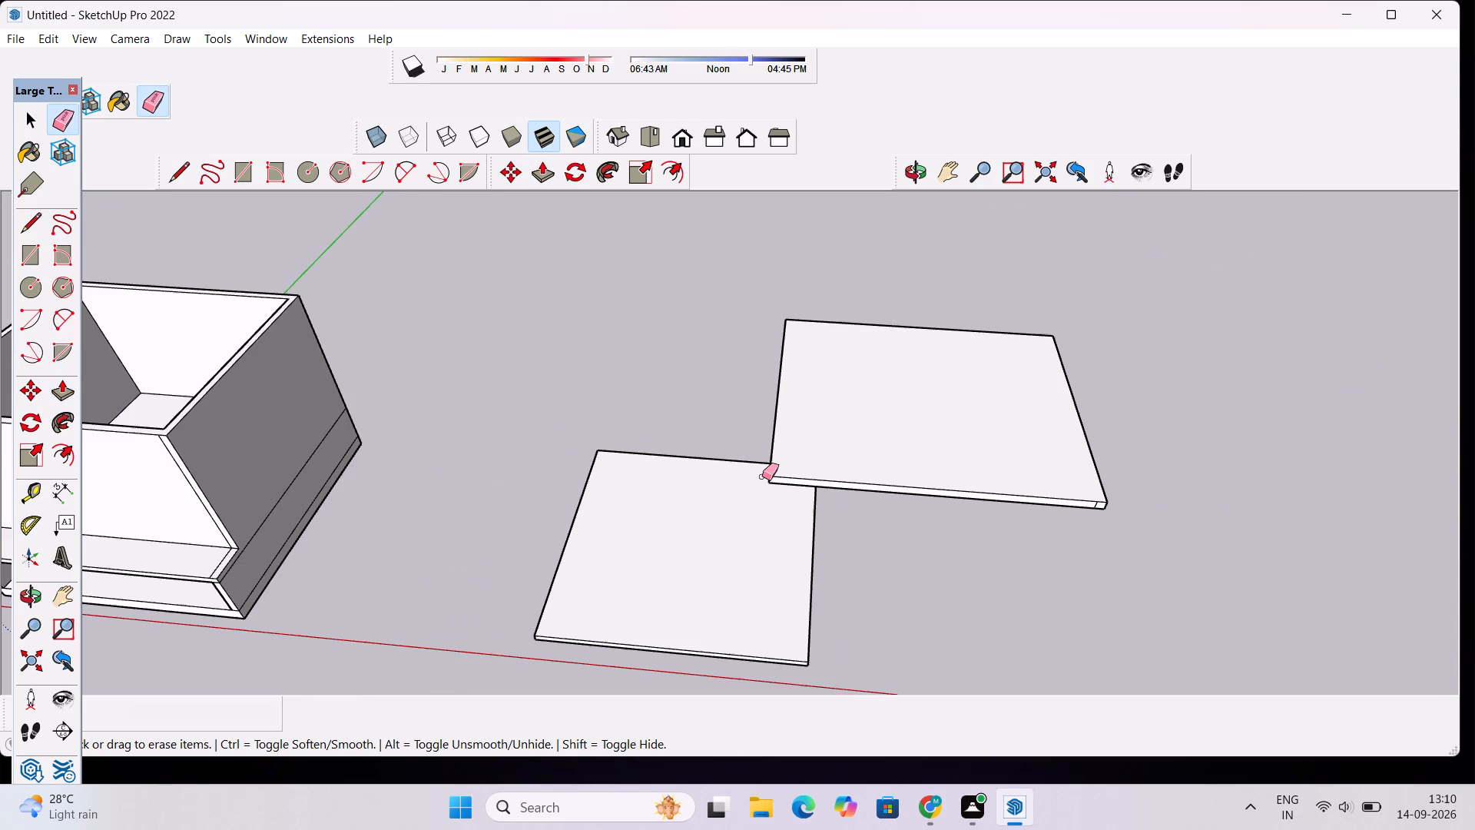
{"action": "scroll", "coordinate": [1126, 516], "scroll_direction": "up", "scroll_amount": 12}
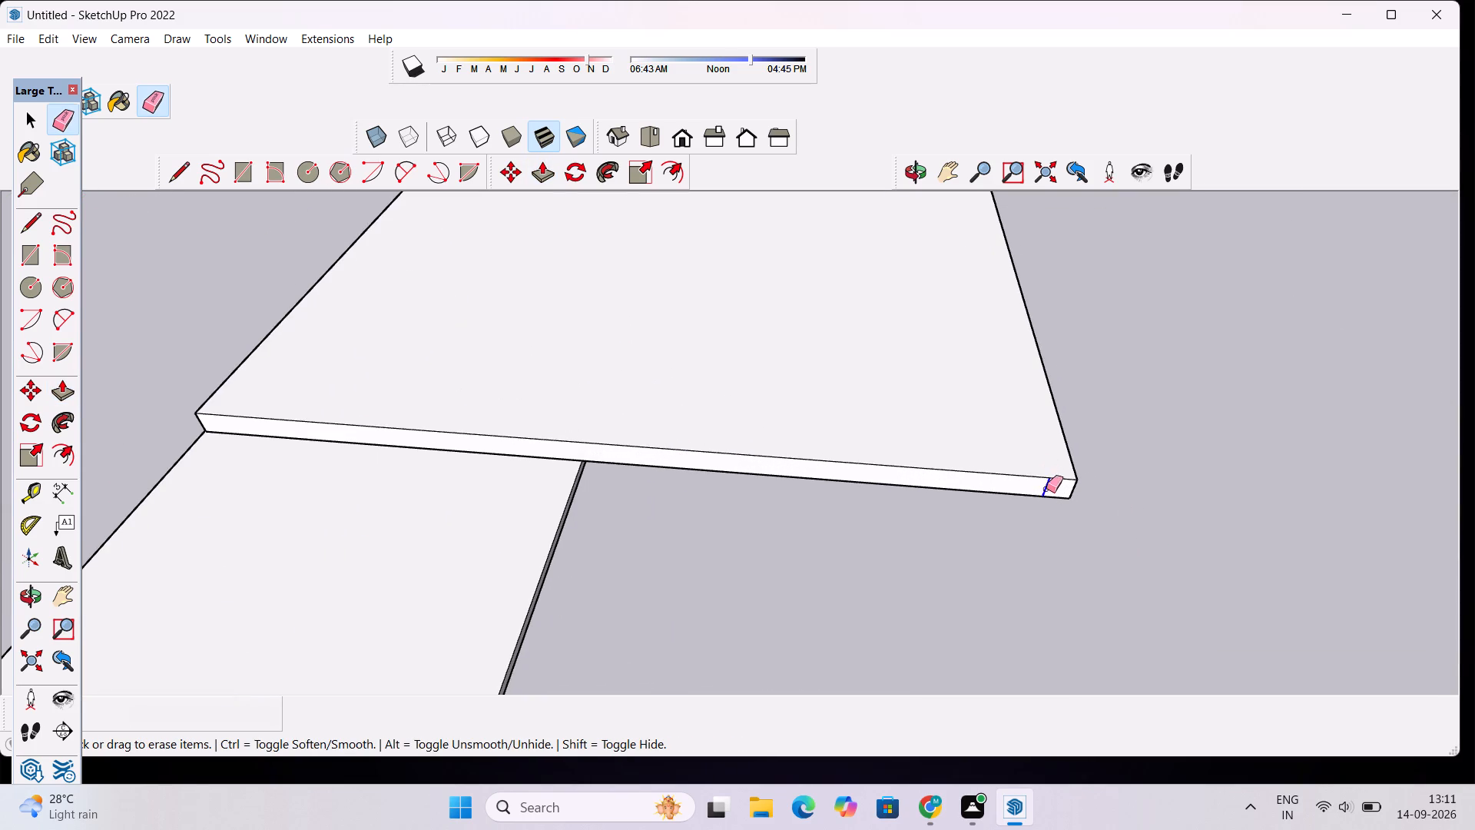
{"action": "left_click", "coordinate": [1046, 489]}
{"action": "left_click", "coordinate": [915, 158]}
{"action": "left_click_drag", "start_coordinate": [1034, 334], "coordinate": [757, 287]}
{"action": "left_click", "coordinate": [694, 241]}
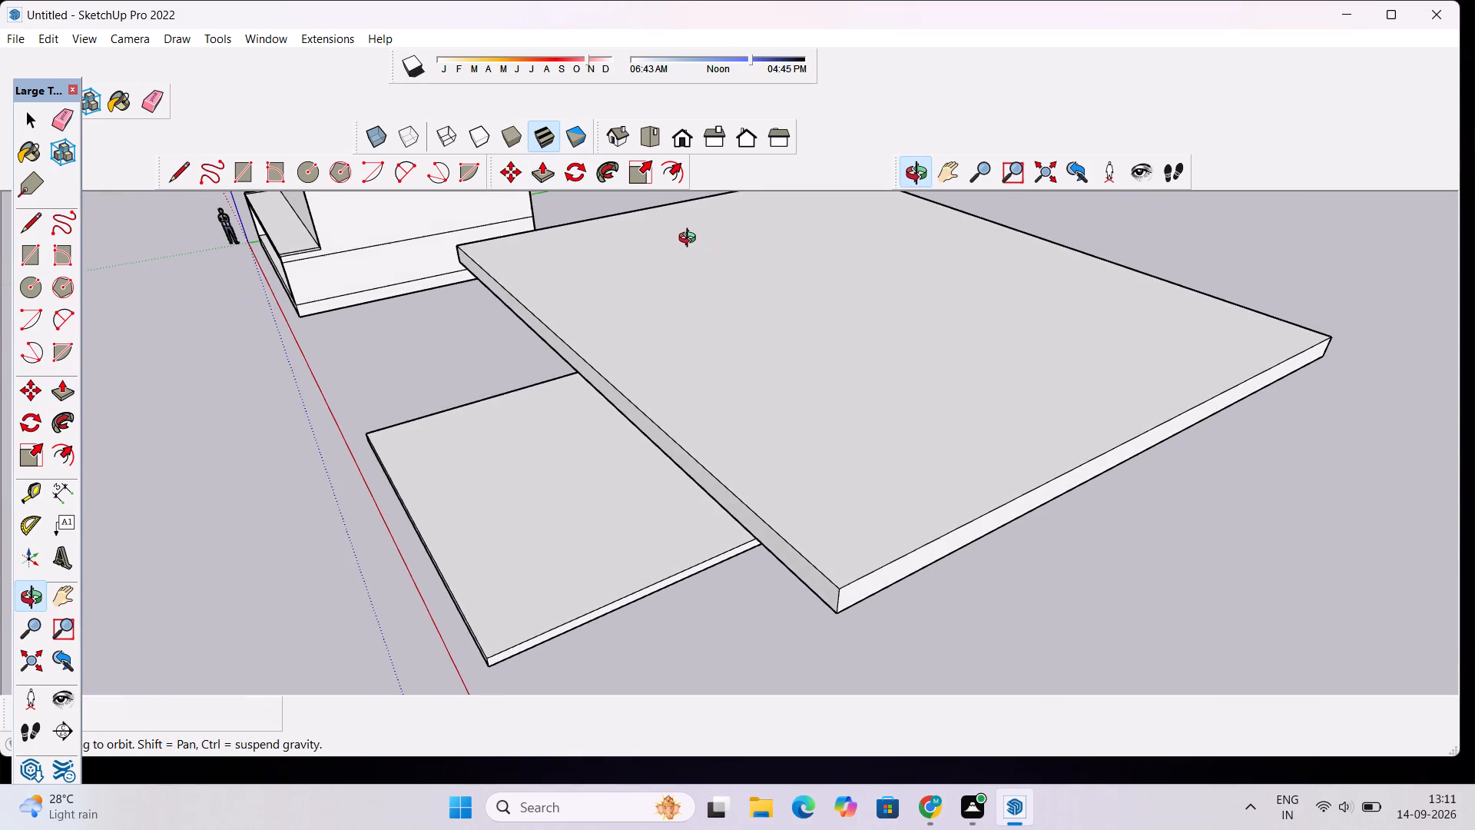
{"action": "left_click_drag", "start_coordinate": [1244, 333], "coordinate": [948, 285]}
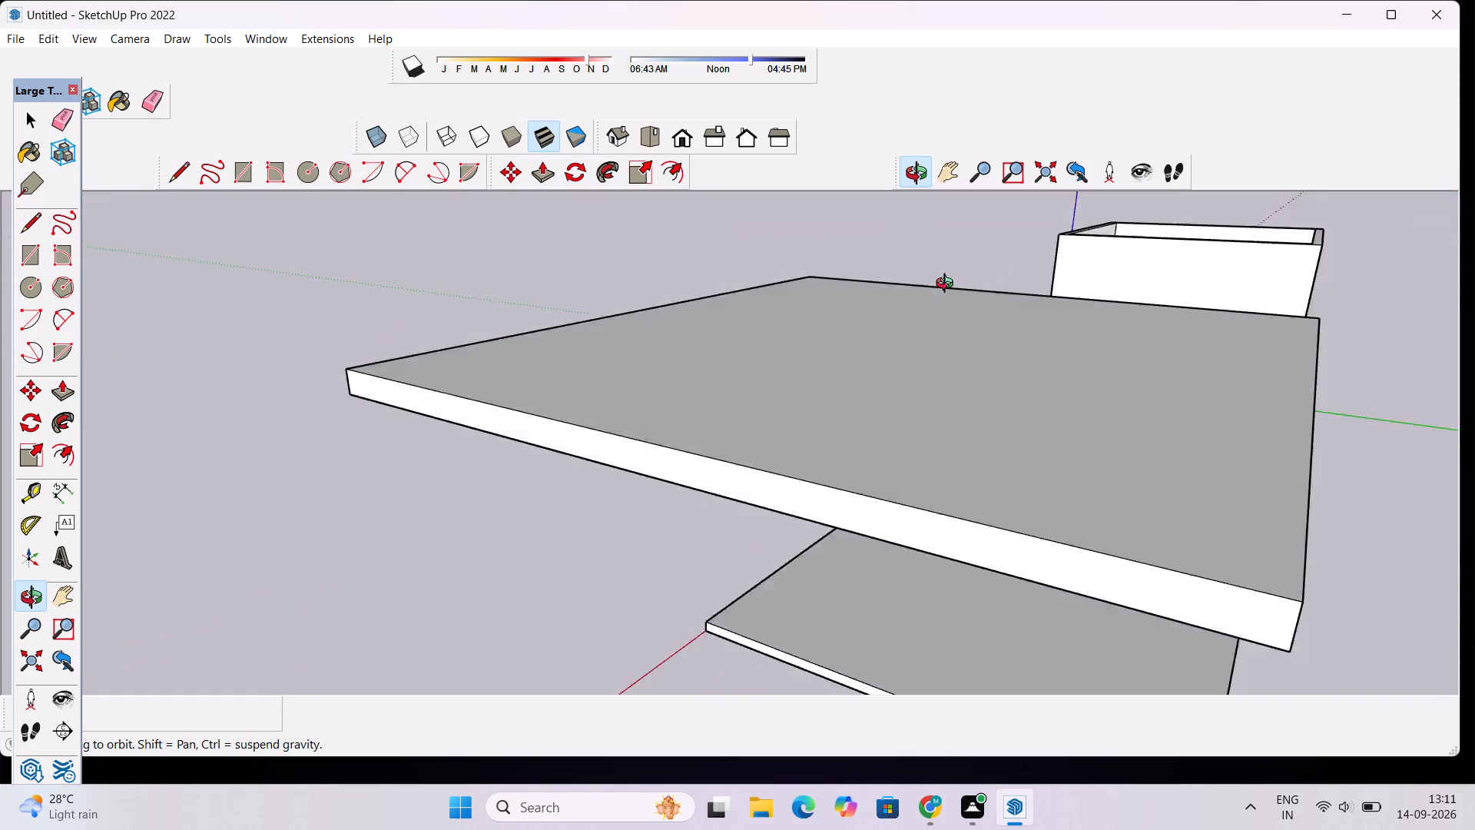
{"action": "left_click_drag", "start_coordinate": [948, 285], "coordinate": [1432, 340]}
{"action": "left_click_drag", "start_coordinate": [625, 414], "coordinate": [1174, 403]}
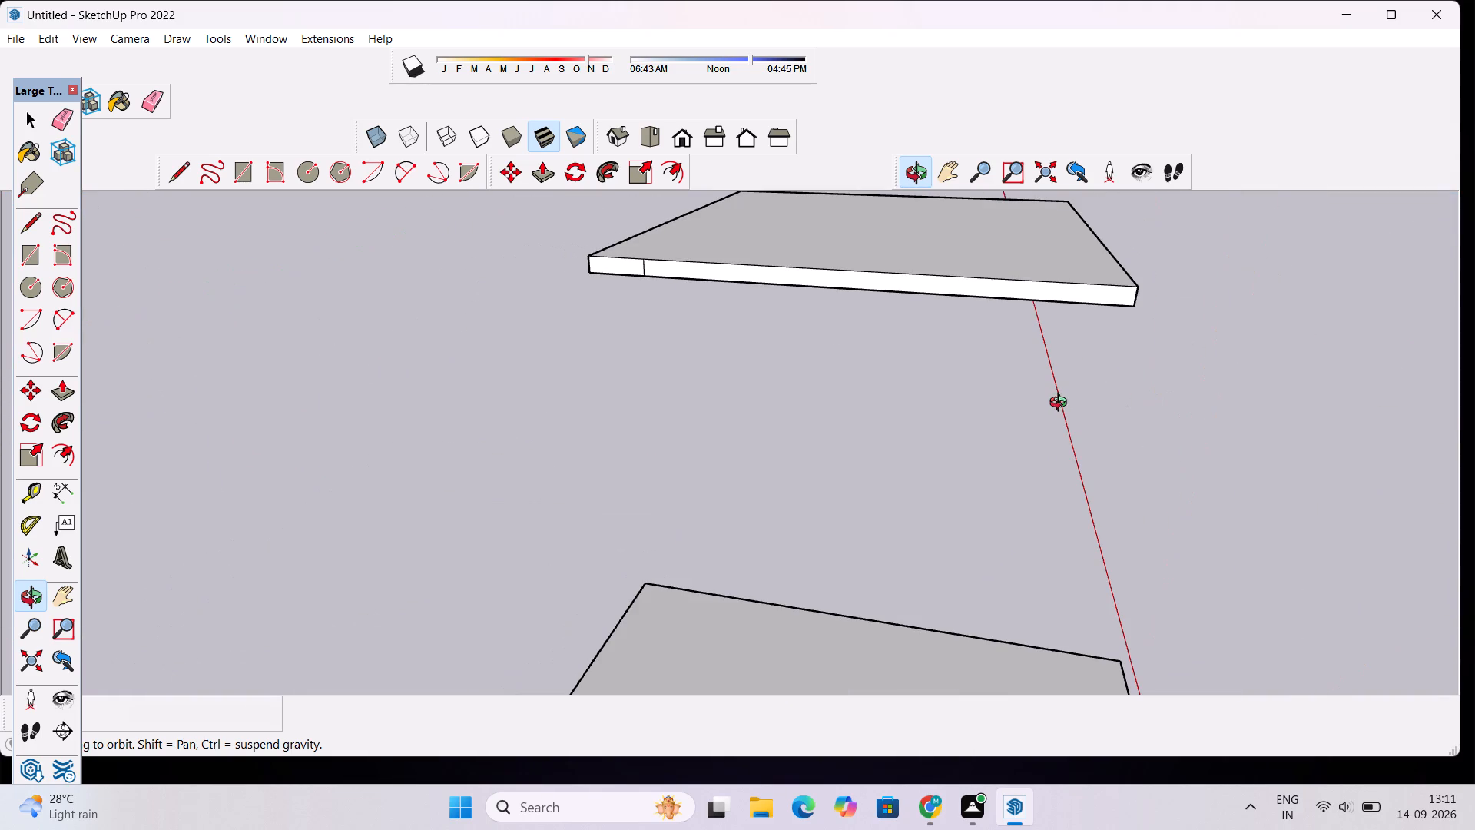
{"action": "key", "text": "e"}
{"action": "left_click", "coordinate": [645, 268]}
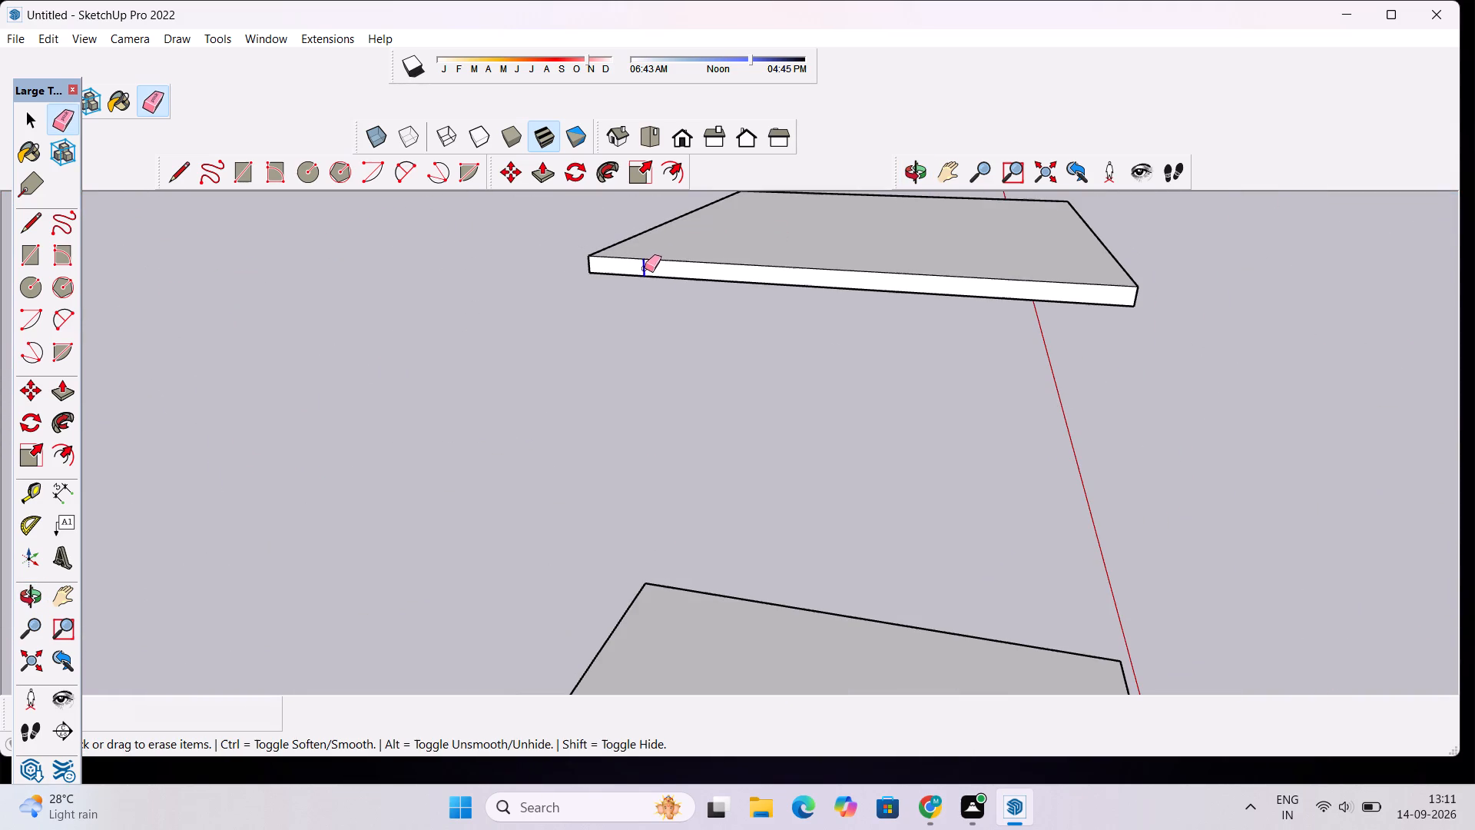
Examine the walls and the two loose slabs from the front and from above.
{"action": "left_click", "coordinate": [671, 141]}
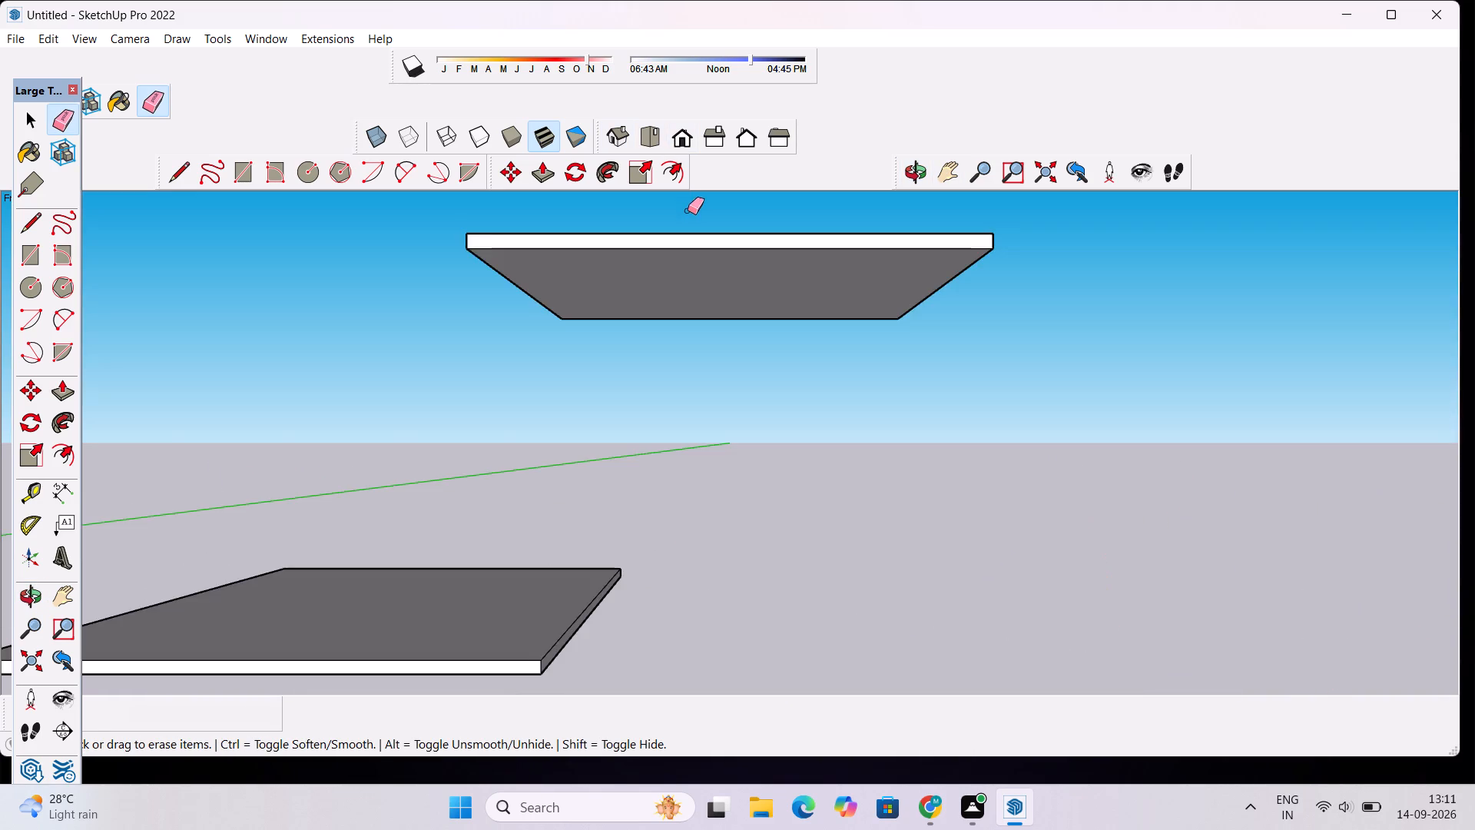
{"action": "scroll", "coordinate": [688, 217], "scroll_direction": "down", "scroll_amount": 9}
{"action": "left_click", "coordinate": [932, 179]}
{"action": "left_click_drag", "start_coordinate": [907, 204], "coordinate": [912, 317]}
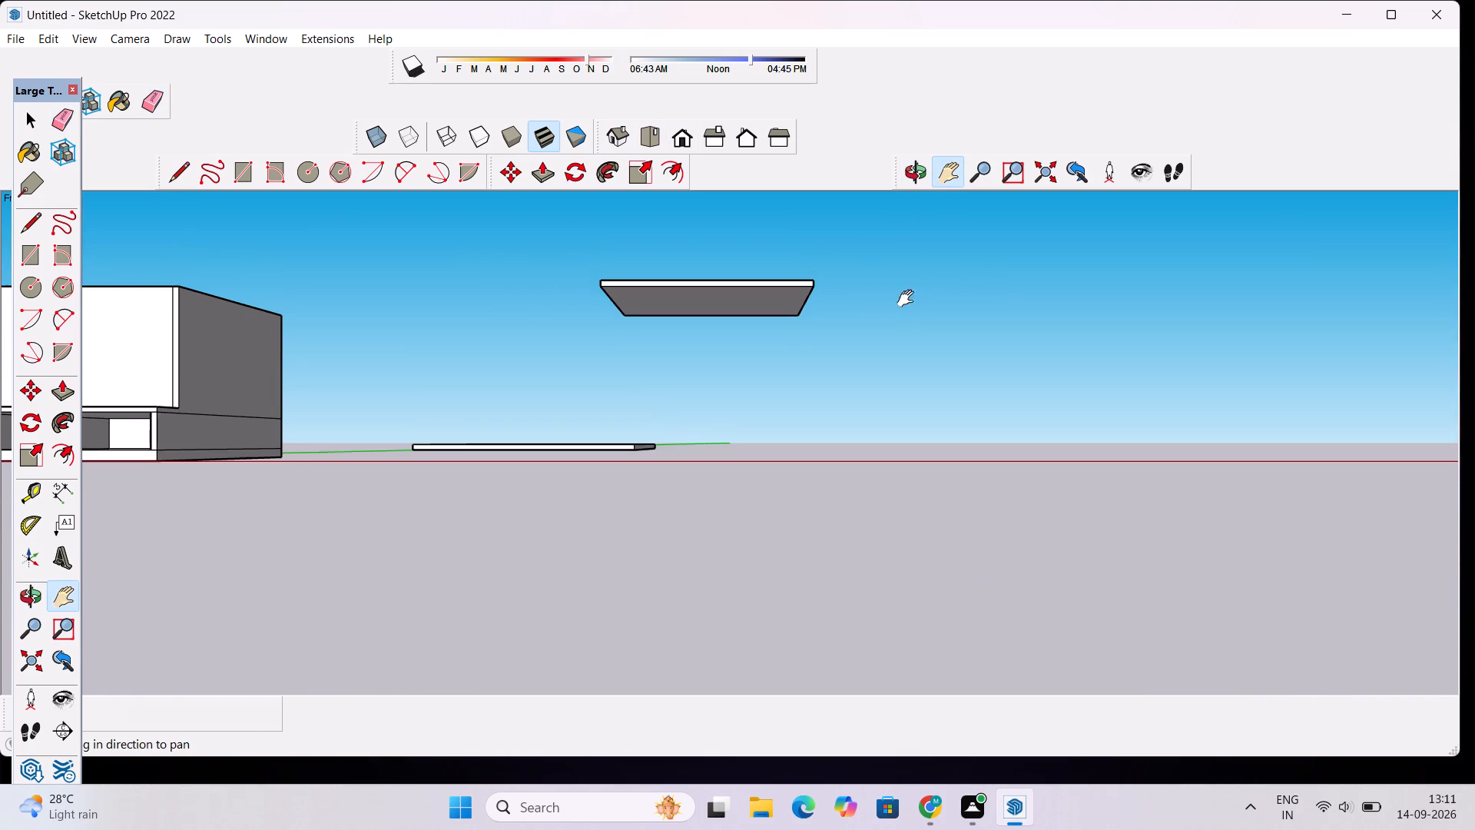
{"action": "left_click", "coordinate": [927, 182]}
{"action": "left_click_drag", "start_coordinate": [913, 219], "coordinate": [916, 311]}
{"action": "scroll", "coordinate": [916, 312], "scroll_direction": "down", "scroll_amount": 7}
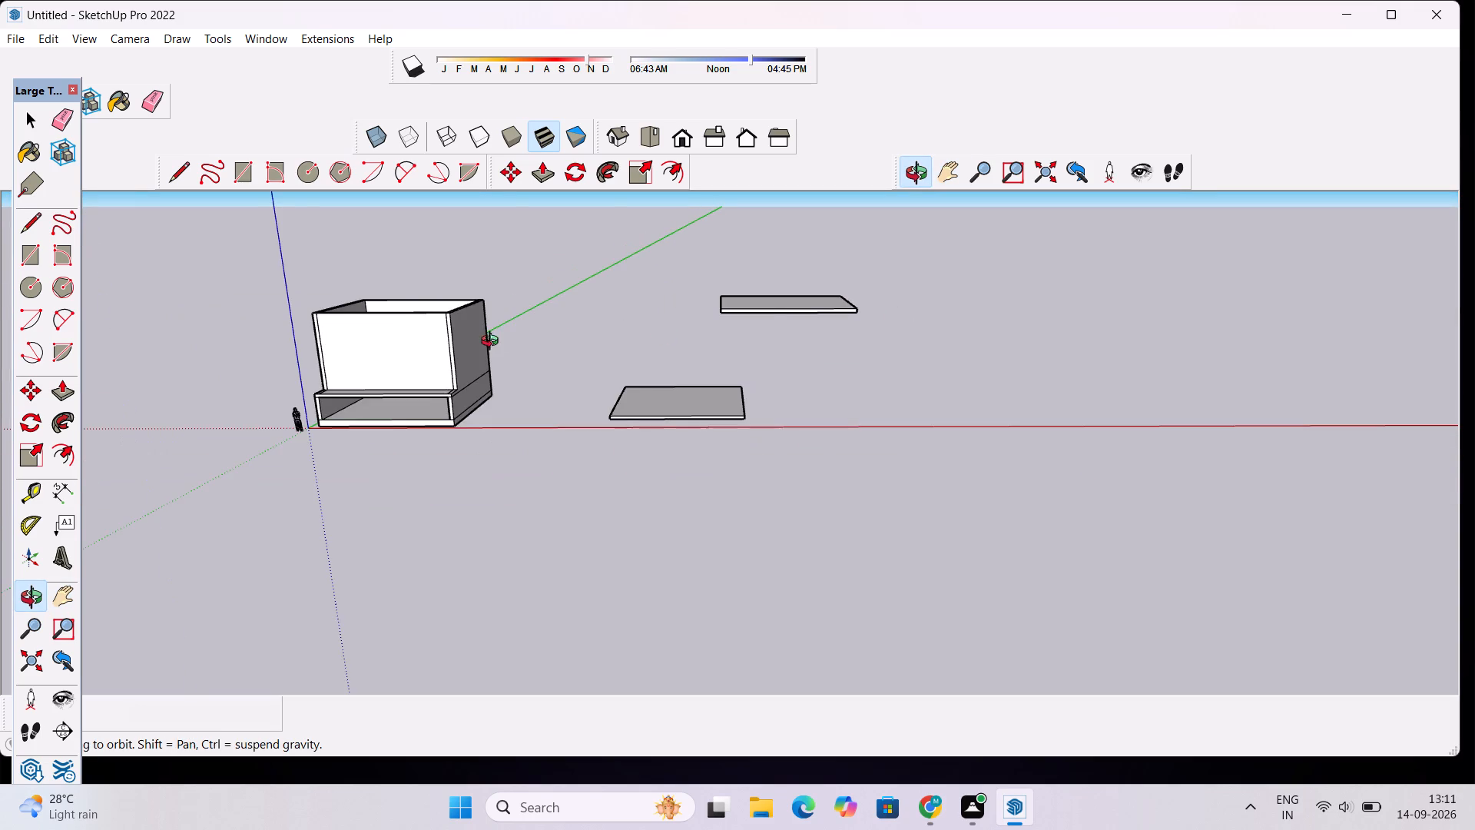
{"action": "scroll", "coordinate": [493, 343], "scroll_direction": "up", "scroll_amount": 2}
{"action": "left_click_drag", "start_coordinate": [577, 341], "coordinate": [612, 353]}
{"action": "scroll", "coordinate": [618, 346], "scroll_direction": "down", "scroll_amount": 5}
{"action": "left_click_drag", "start_coordinate": [797, 372], "coordinate": [675, 443]}
{"action": "scroll", "coordinate": [571, 321], "scroll_direction": "down", "scroll_amount": 4}
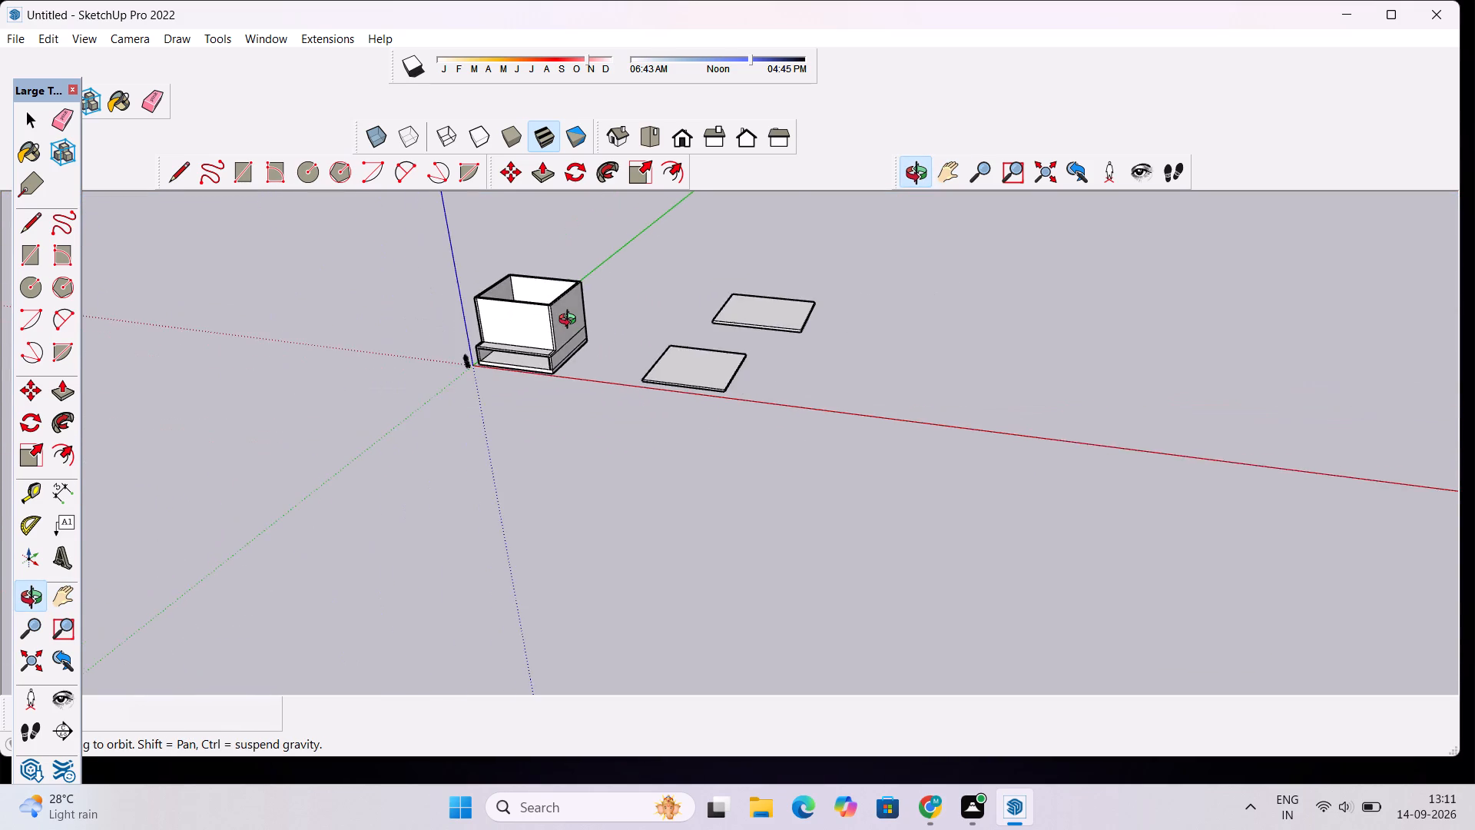
{"action": "scroll", "coordinate": [571, 321], "scroll_direction": "down", "scroll_amount": 1}
{"action": "left_click_drag", "start_coordinate": [560, 317], "coordinate": [774, 491], "text": "shift"}
{"action": "scroll", "coordinate": [731, 475], "scroll_direction": "up", "scroll_amount": 6}
{"action": "left_click_drag", "start_coordinate": [762, 461], "coordinate": [795, 509]}
{"action": "scroll", "coordinate": [834, 490], "scroll_direction": "up", "scroll_amount": 6}
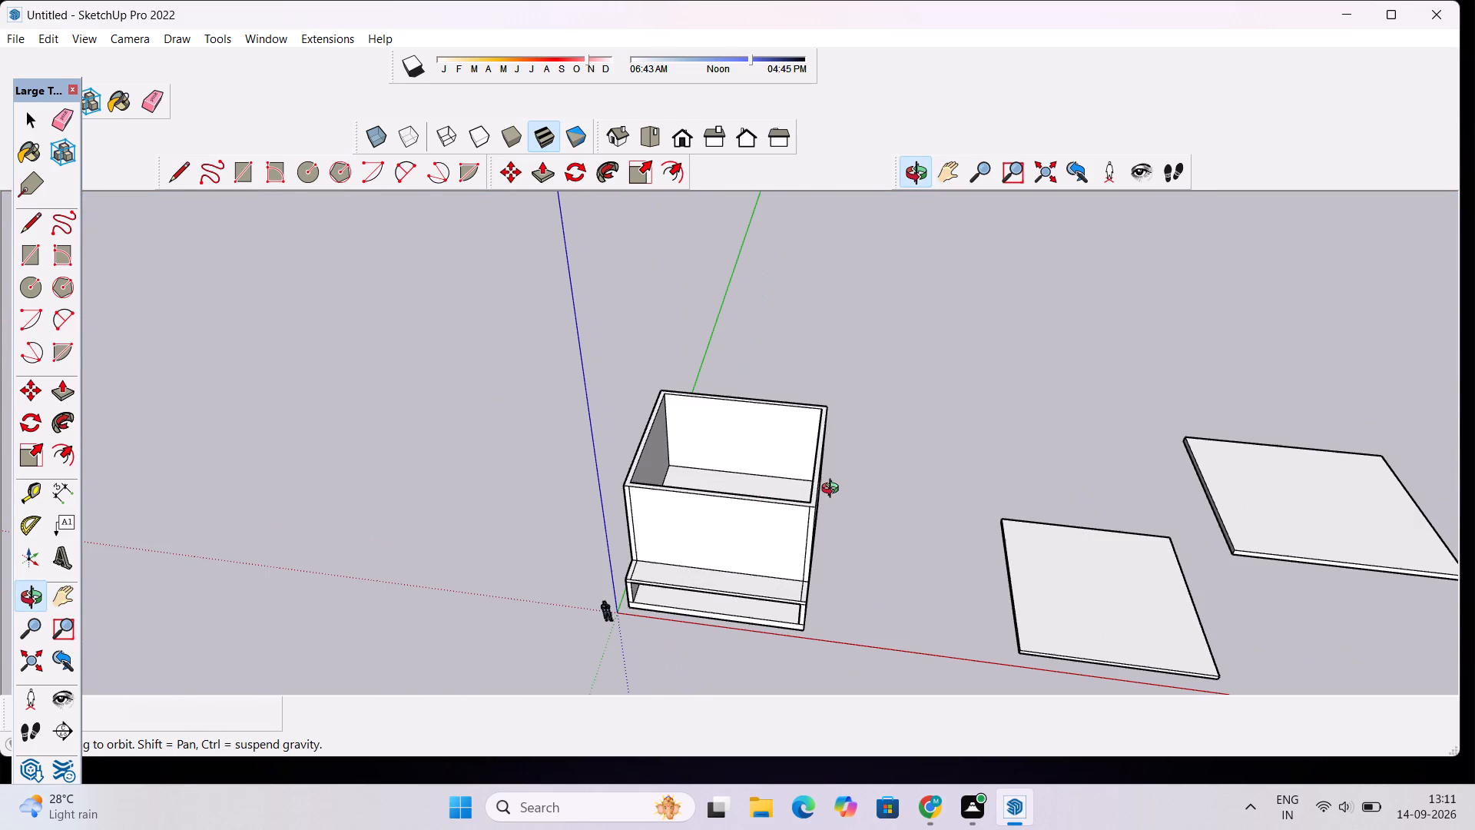
{"action": "scroll", "coordinate": [806, 397], "scroll_direction": "down", "scroll_amount": 9}
{"action": "scroll", "coordinate": [1206, 498], "scroll_direction": "up", "scroll_amount": 5}
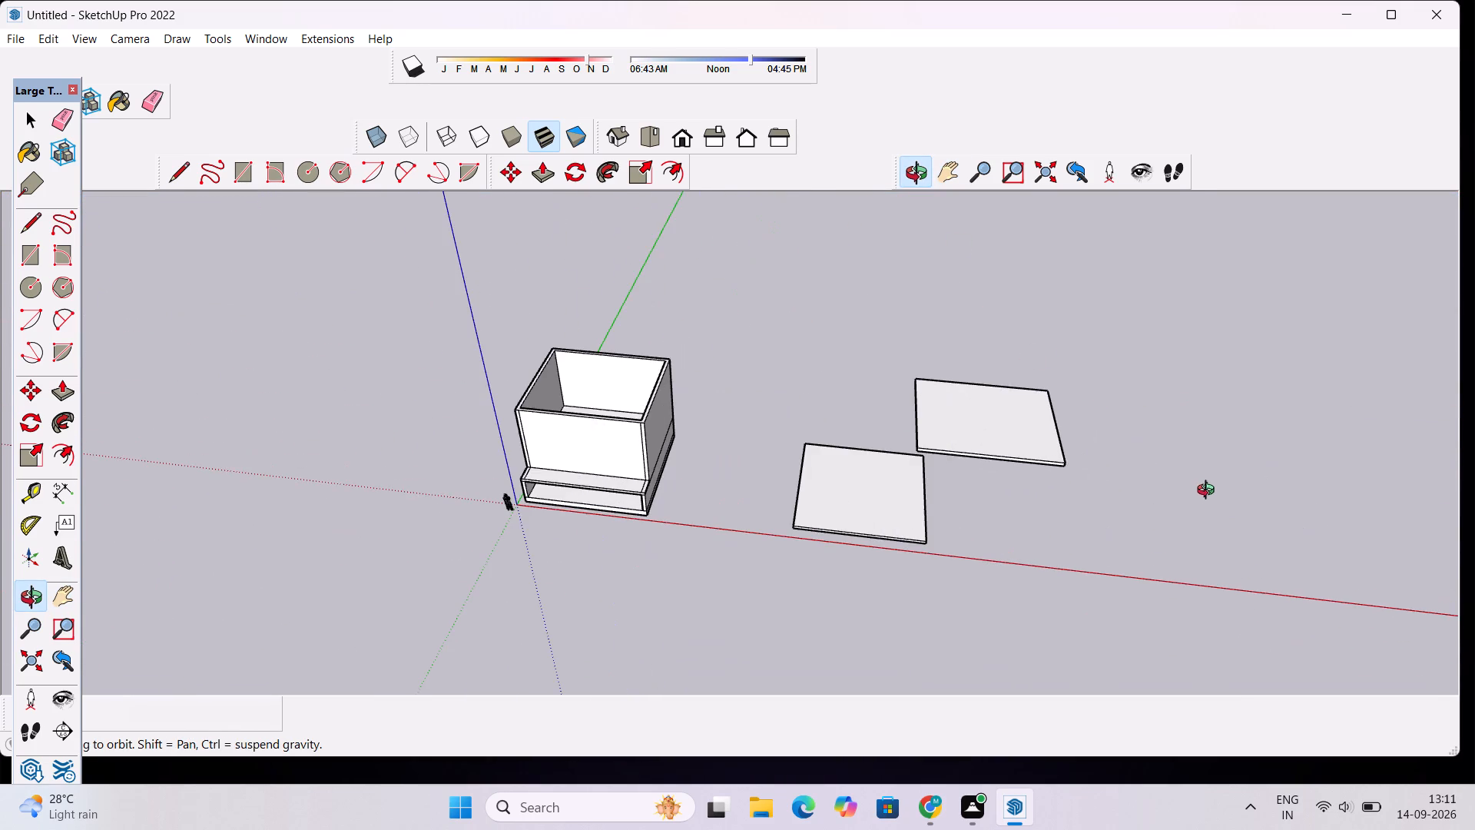
Select the whole new raised slab made from the walls' outline and make it a group.
{"action": "key", "text": "space"}
{"action": "scroll", "coordinate": [960, 421], "scroll_direction": "up", "scroll_amount": 3}
{"action": "triple_click", "coordinate": [960, 421]}
{"action": "right_click", "coordinate": [956, 420]}
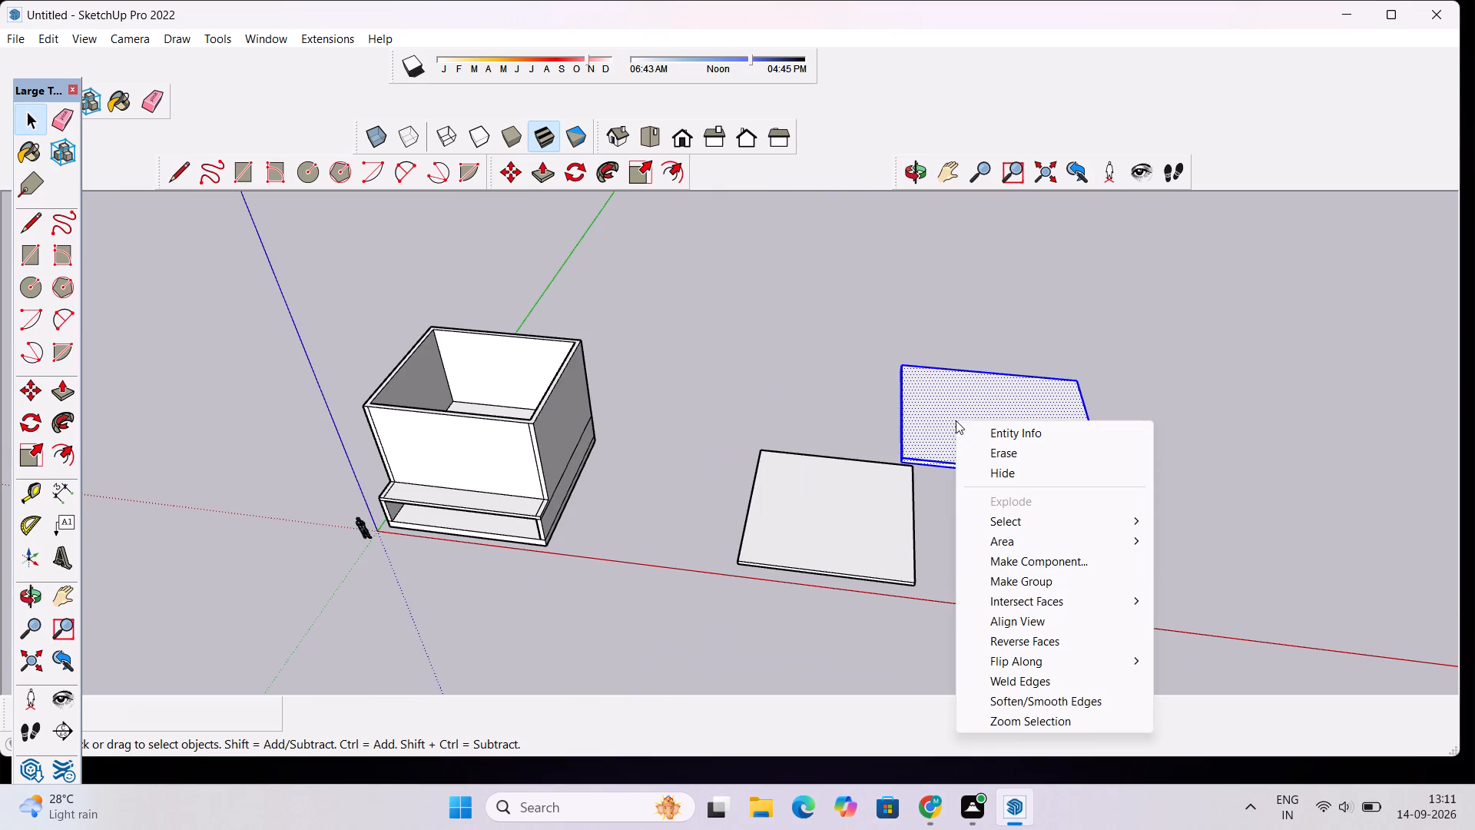
{"action": "left_click", "coordinate": [1027, 573]}
Copy the grouped slab by its lower corner onto the matching outer top corner of the walls to form the roof.
{"action": "scroll", "coordinate": [903, 496], "scroll_direction": "up", "scroll_amount": 4}
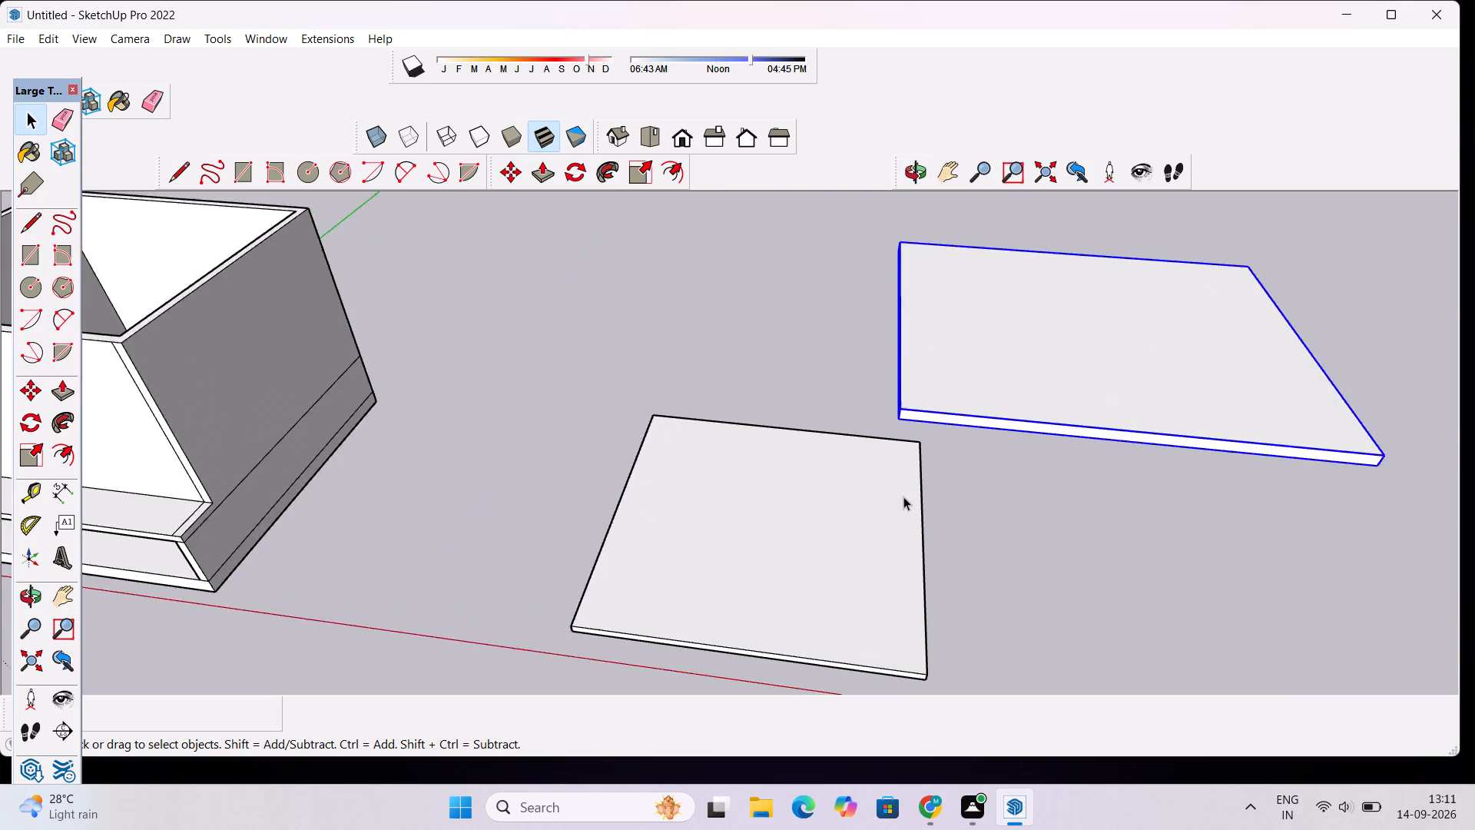
{"action": "scroll", "coordinate": [903, 496], "scroll_direction": "up", "scroll_amount": 4}
{"action": "key", "text": "m"}
{"action": "scroll", "coordinate": [906, 485], "scroll_direction": "up", "scroll_amount": 3}
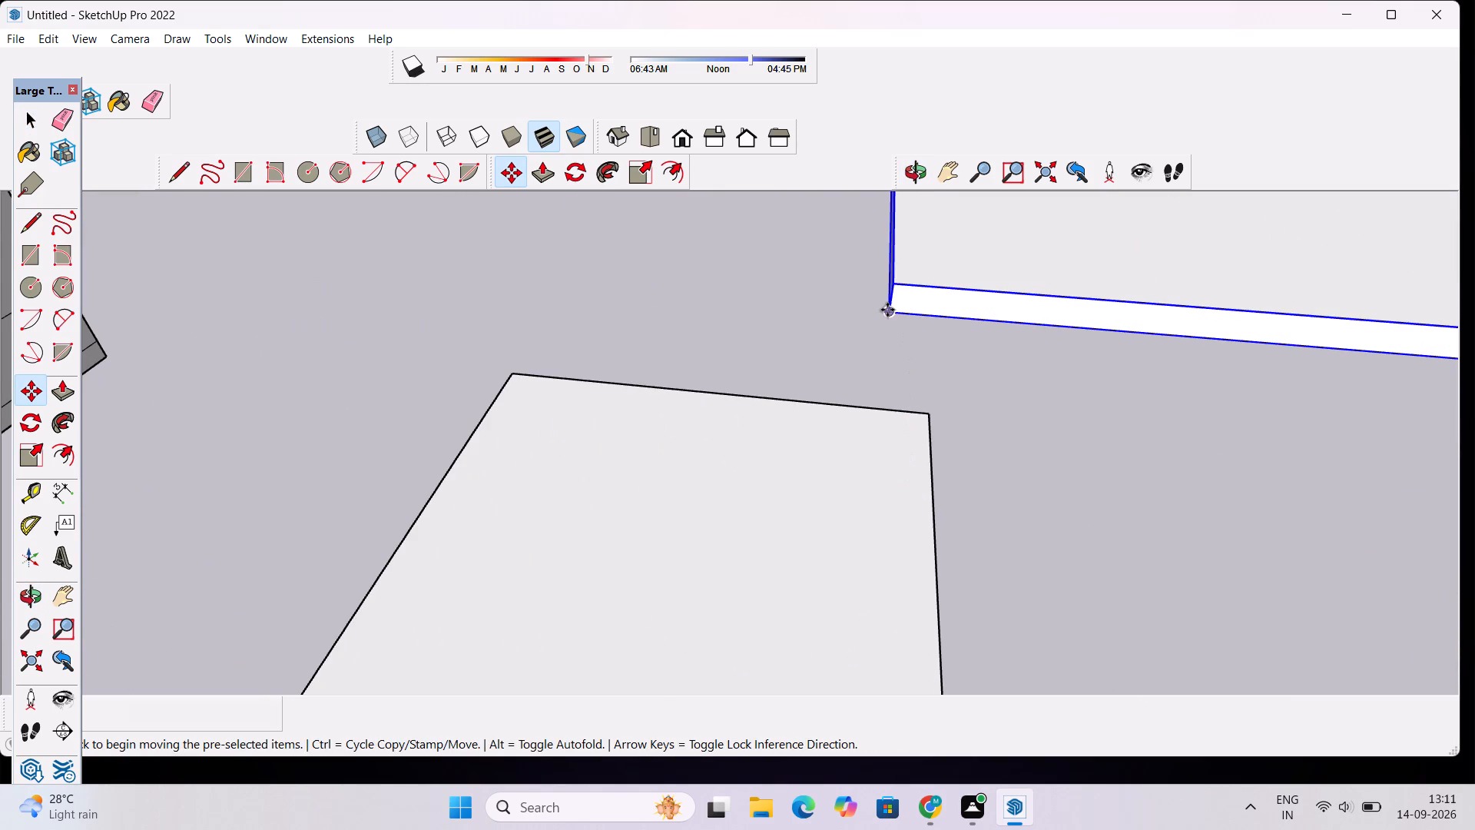
{"action": "left_click", "coordinate": [887, 310]}
{"action": "scroll", "coordinate": [836, 316], "scroll_direction": "down", "scroll_amount": 16}
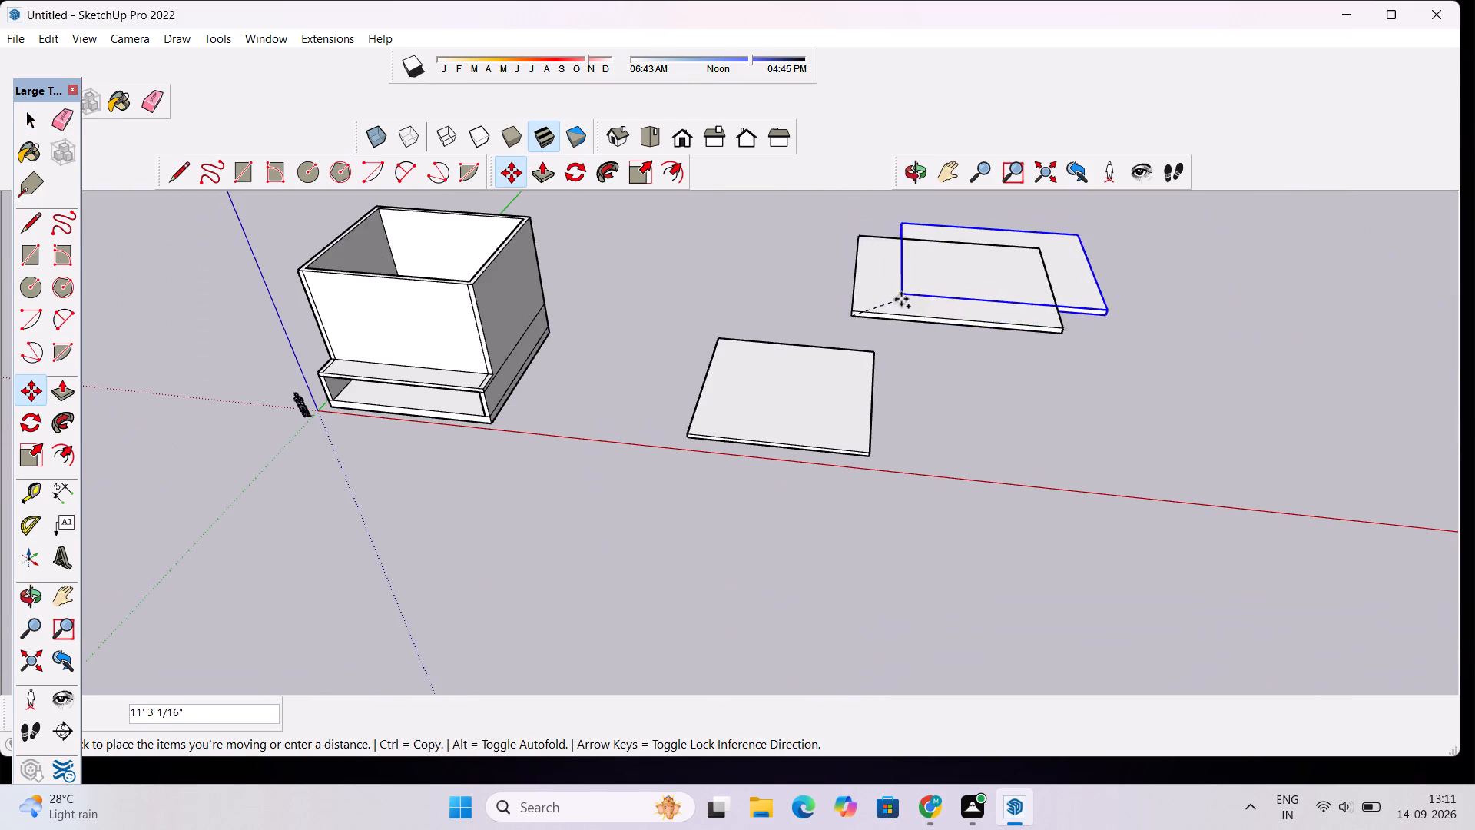
{"action": "scroll", "coordinate": [901, 299], "scroll_direction": "down", "scroll_amount": 11}
{"action": "scroll", "coordinate": [635, 293], "scroll_direction": "up", "scroll_amount": 12}
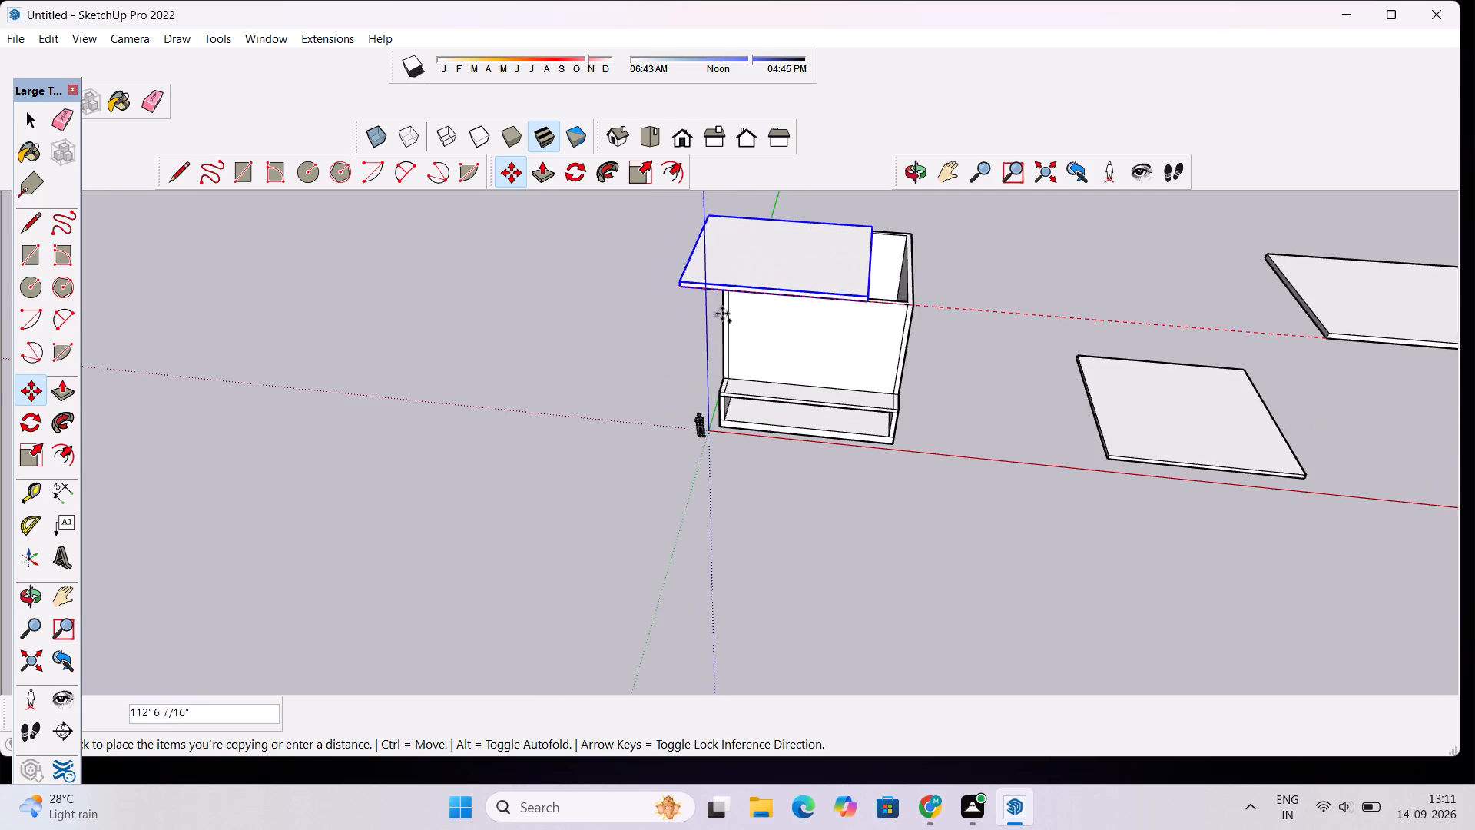
{"action": "scroll", "coordinate": [736, 318], "scroll_direction": "up", "scroll_amount": 8}
{"action": "scroll", "coordinate": [736, 318], "scroll_direction": "down", "scroll_amount": 9}
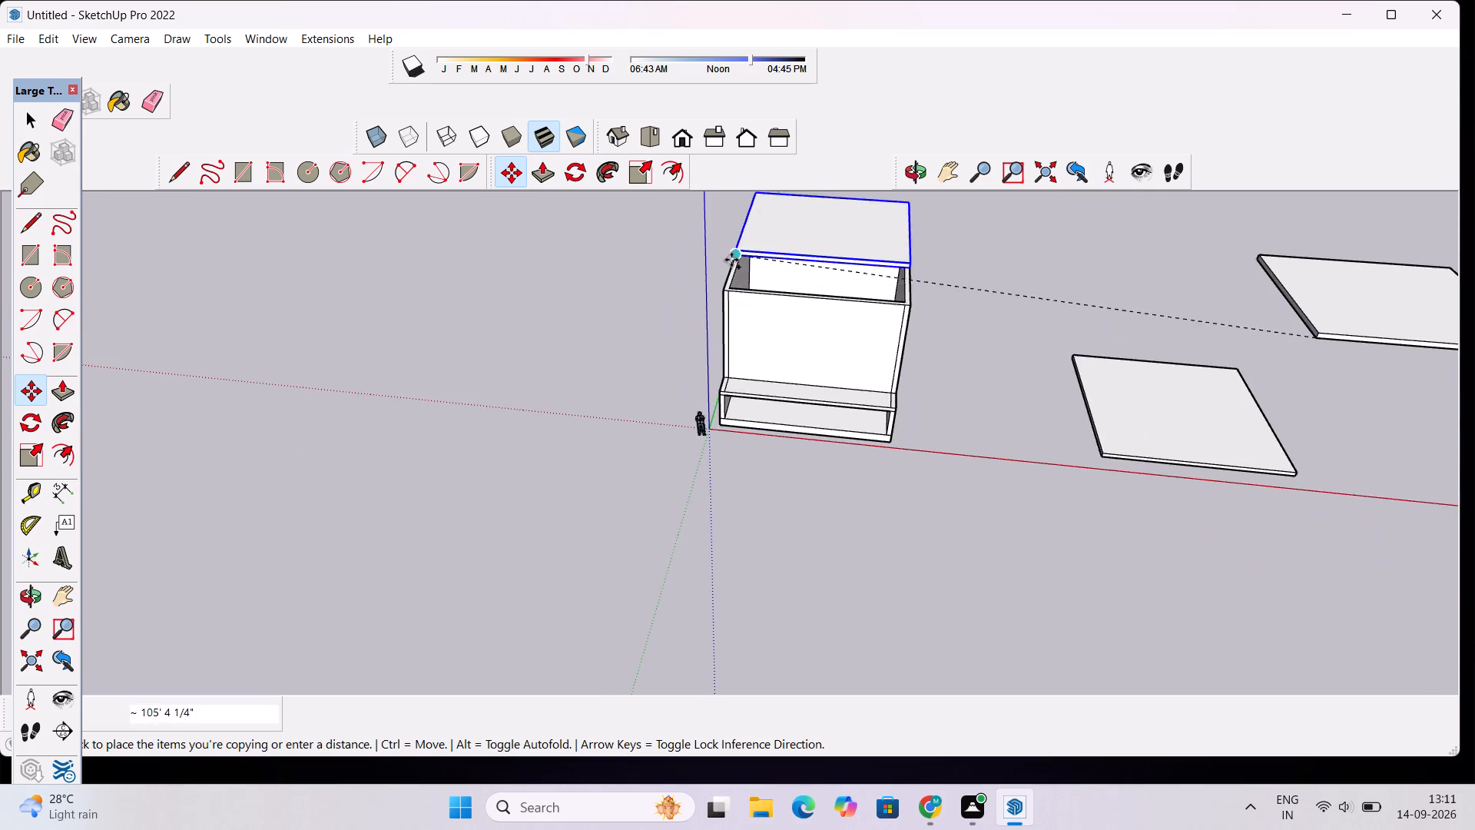
{"action": "scroll", "coordinate": [731, 260], "scroll_direction": "up", "scroll_amount": 13}
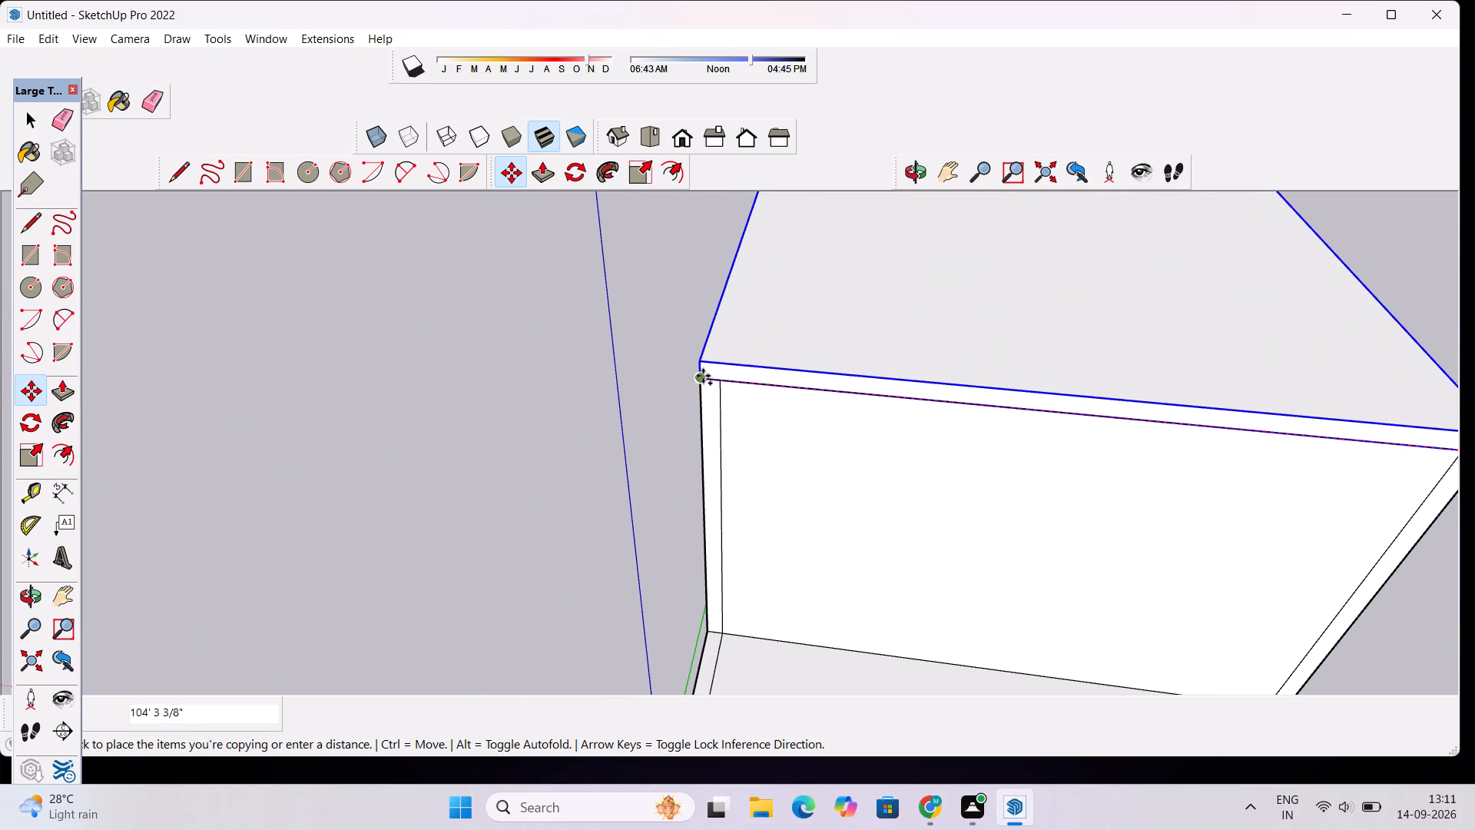
{"action": "left_click", "coordinate": [703, 376]}
Examine the roof slab on the walls from the front and from above.
{"action": "scroll", "coordinate": [690, 314], "scroll_direction": "down", "scroll_amount": 13}
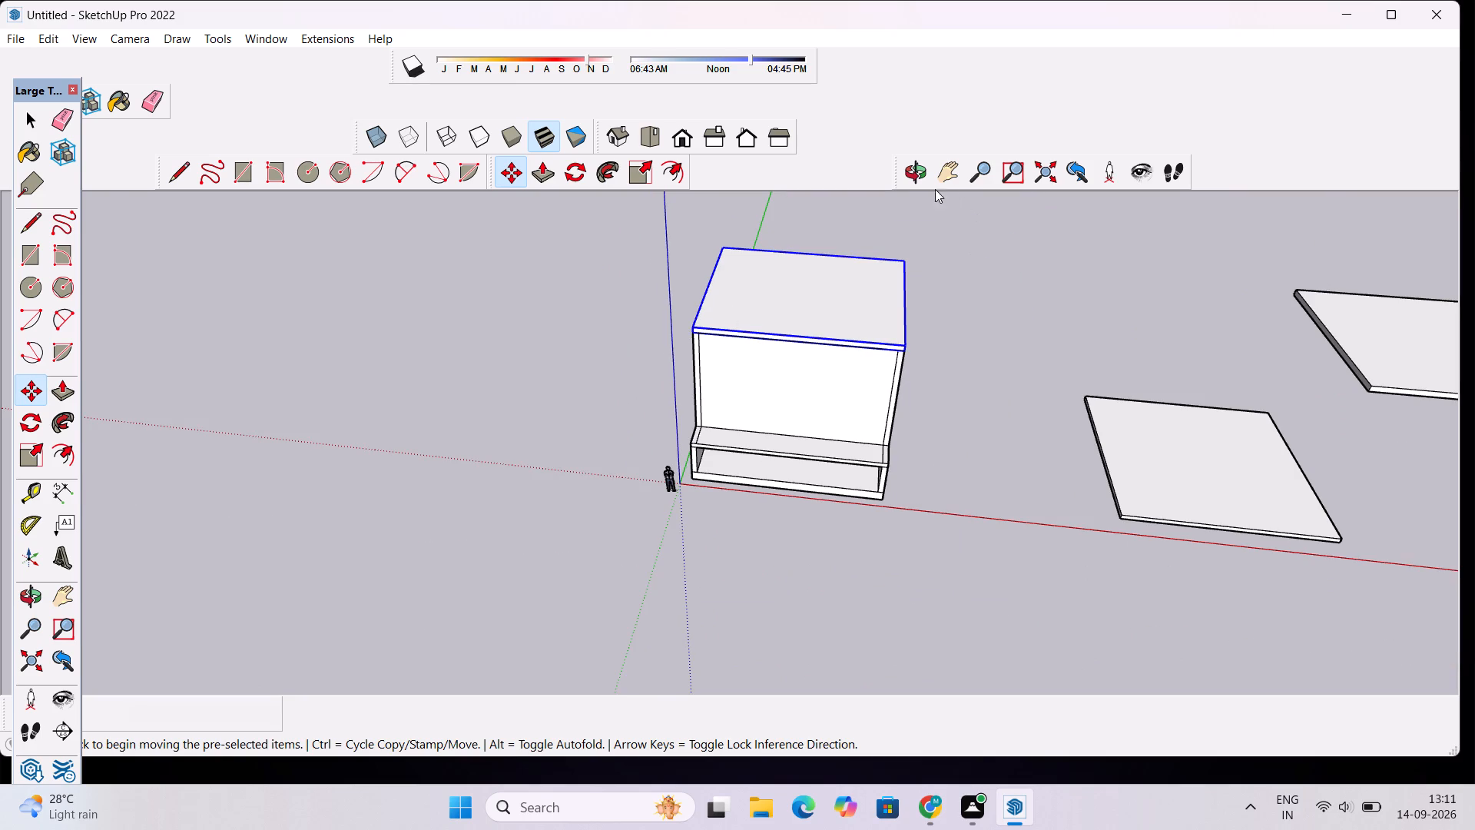
{"action": "left_click", "coordinate": [920, 177]}
{"action": "left_click_drag", "start_coordinate": [800, 386], "coordinate": [858, 236]}
{"action": "scroll", "coordinate": [866, 244], "scroll_direction": "up", "scroll_amount": 3}
{"action": "scroll", "coordinate": [894, 295], "scroll_direction": "down", "scroll_amount": 2}
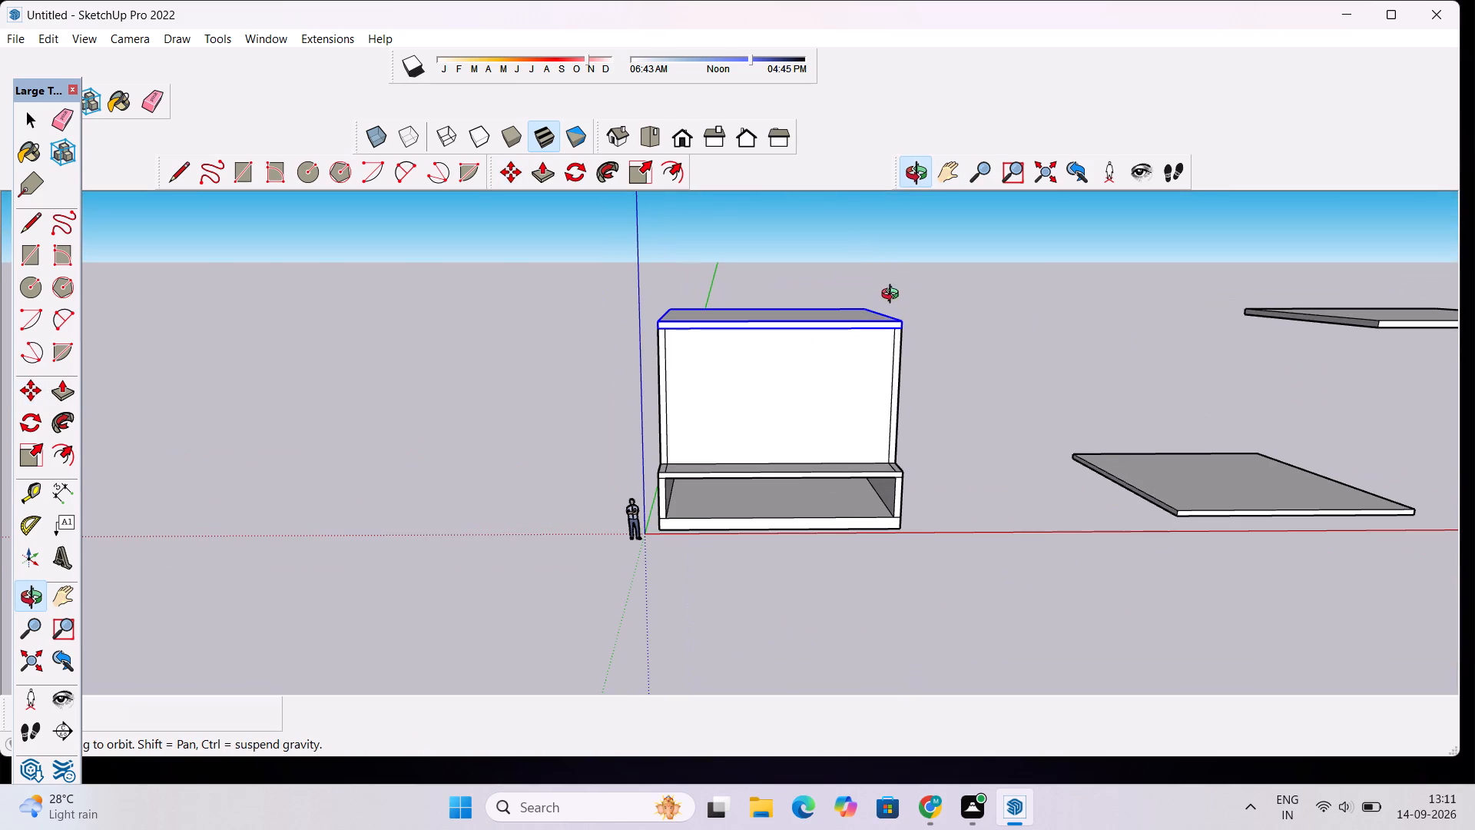
{"action": "scroll", "coordinate": [830, 318], "scroll_direction": "down", "scroll_amount": 2}
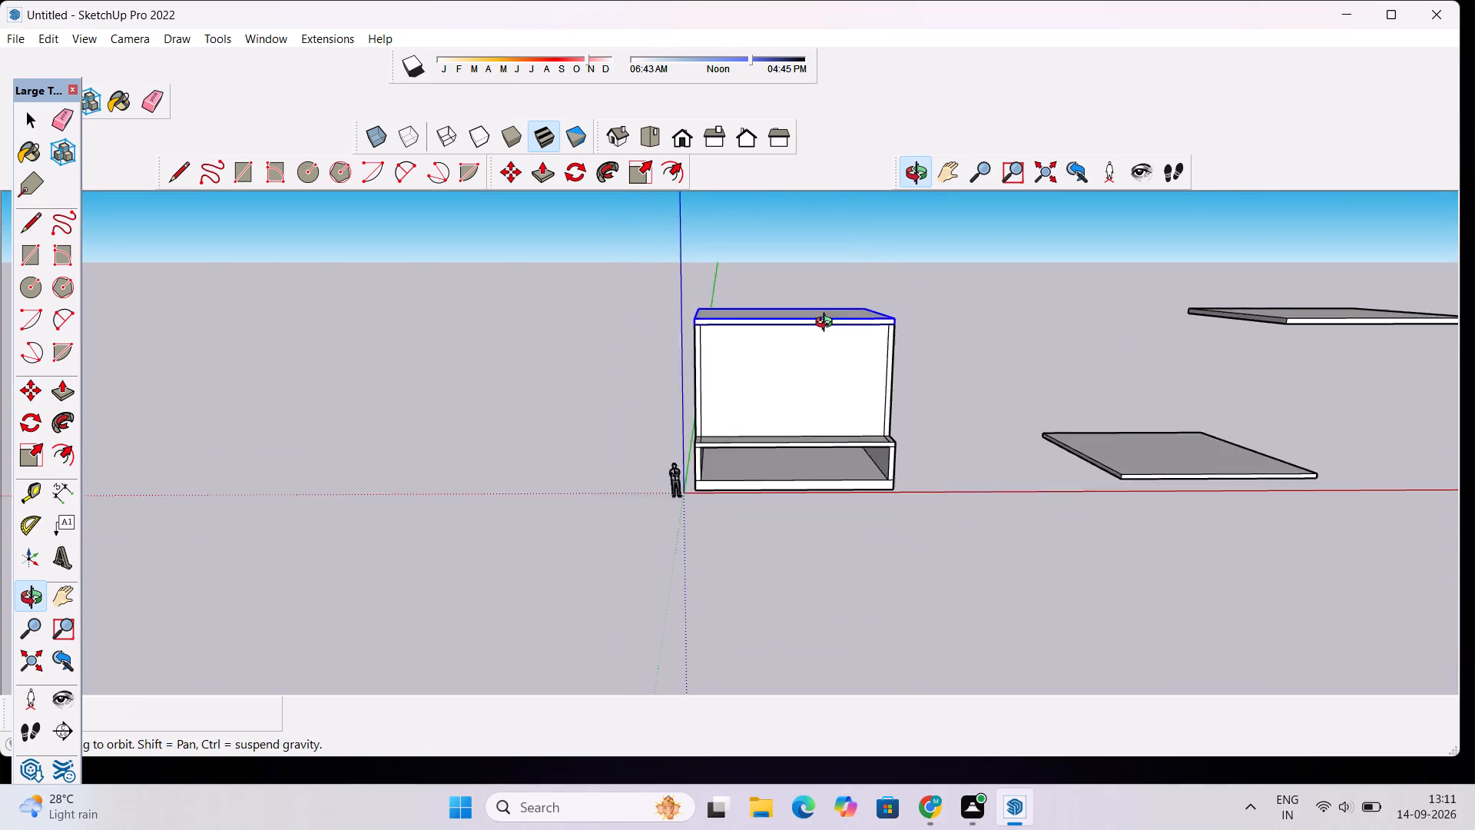
{"action": "scroll", "coordinate": [827, 324], "scroll_direction": "down", "scroll_amount": 3}
{"action": "left_click_drag", "start_coordinate": [810, 309], "coordinate": [810, 418]}
{"action": "scroll", "coordinate": [830, 353], "scroll_direction": "up", "scroll_amount": 3}
{"action": "left_click_drag", "start_coordinate": [827, 377], "coordinate": [810, 413]}
{"action": "scroll", "coordinate": [800, 408], "scroll_direction": "down", "scroll_amount": 4}
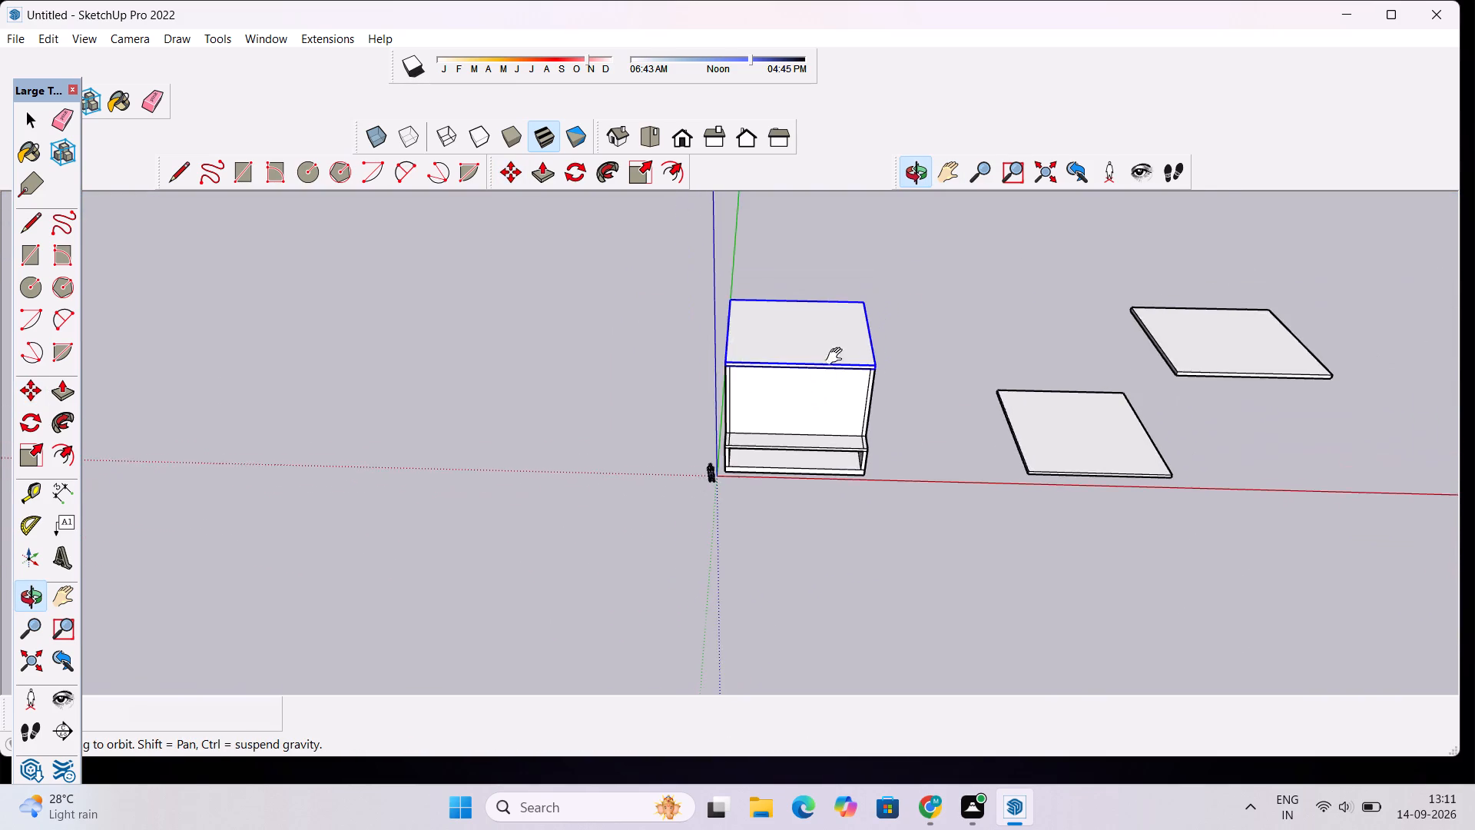
{"action": "left_click_drag", "start_coordinate": [837, 357], "coordinate": [658, 423], "text": "shift"}
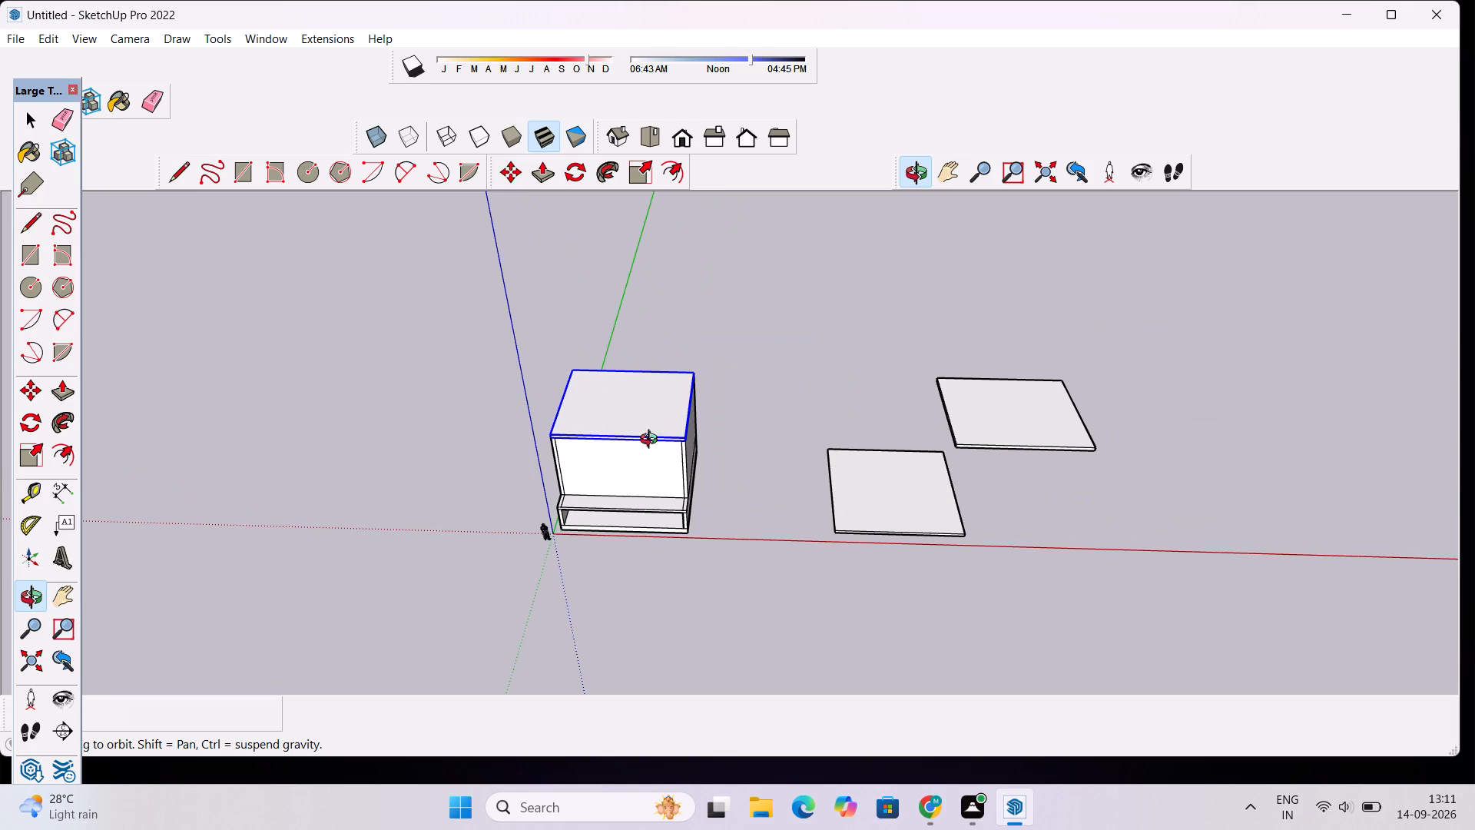
{"action": "scroll", "coordinate": [645, 417], "scroll_direction": "up", "scroll_amount": 6}
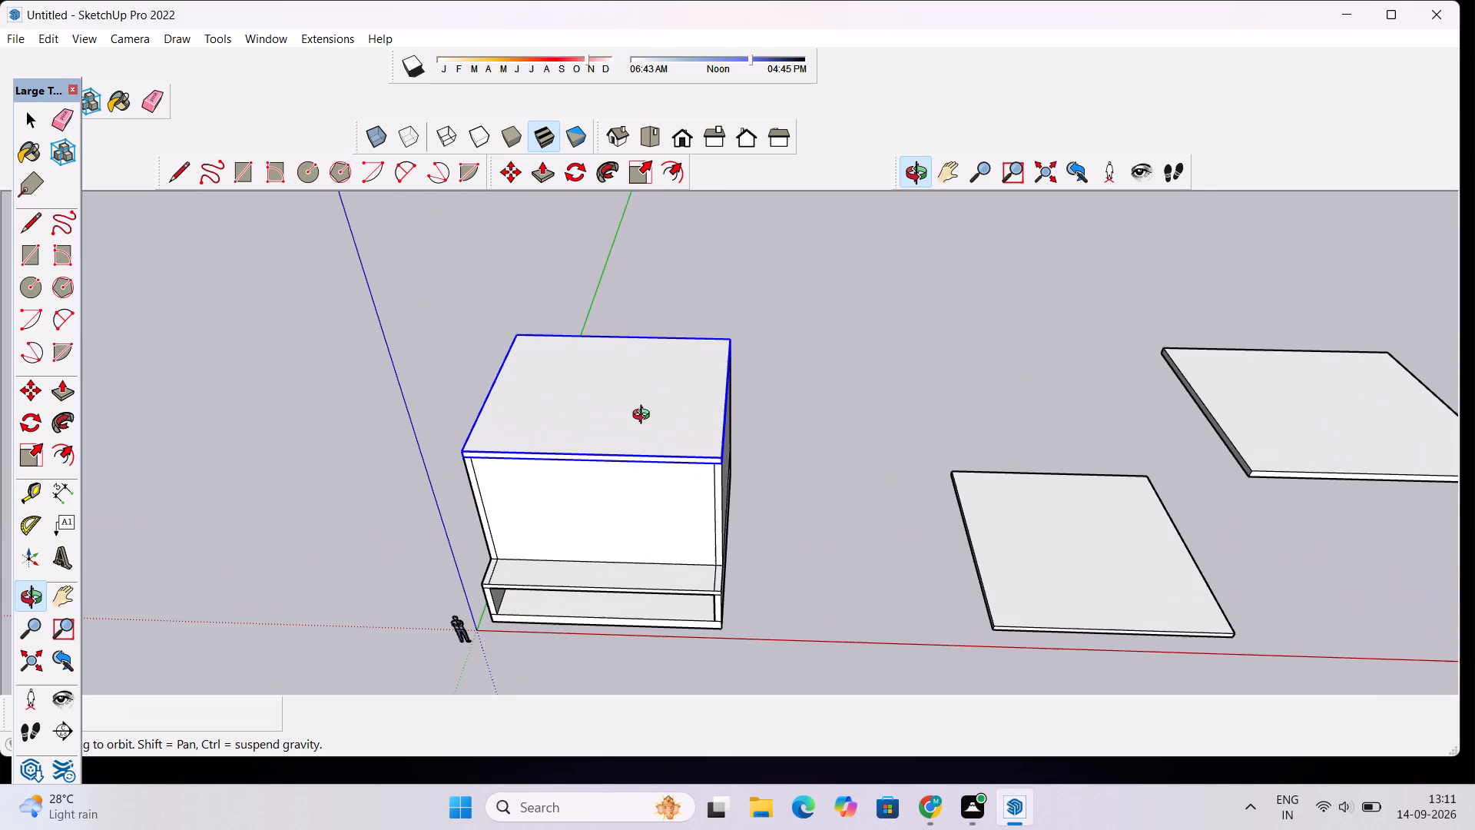
Explode the roof slab group on top of the walls and clear the selection.
{"action": "key", "text": "space"}
{"action": "left_click", "coordinate": [645, 417]}
{"action": "right_click", "coordinate": [641, 415]}
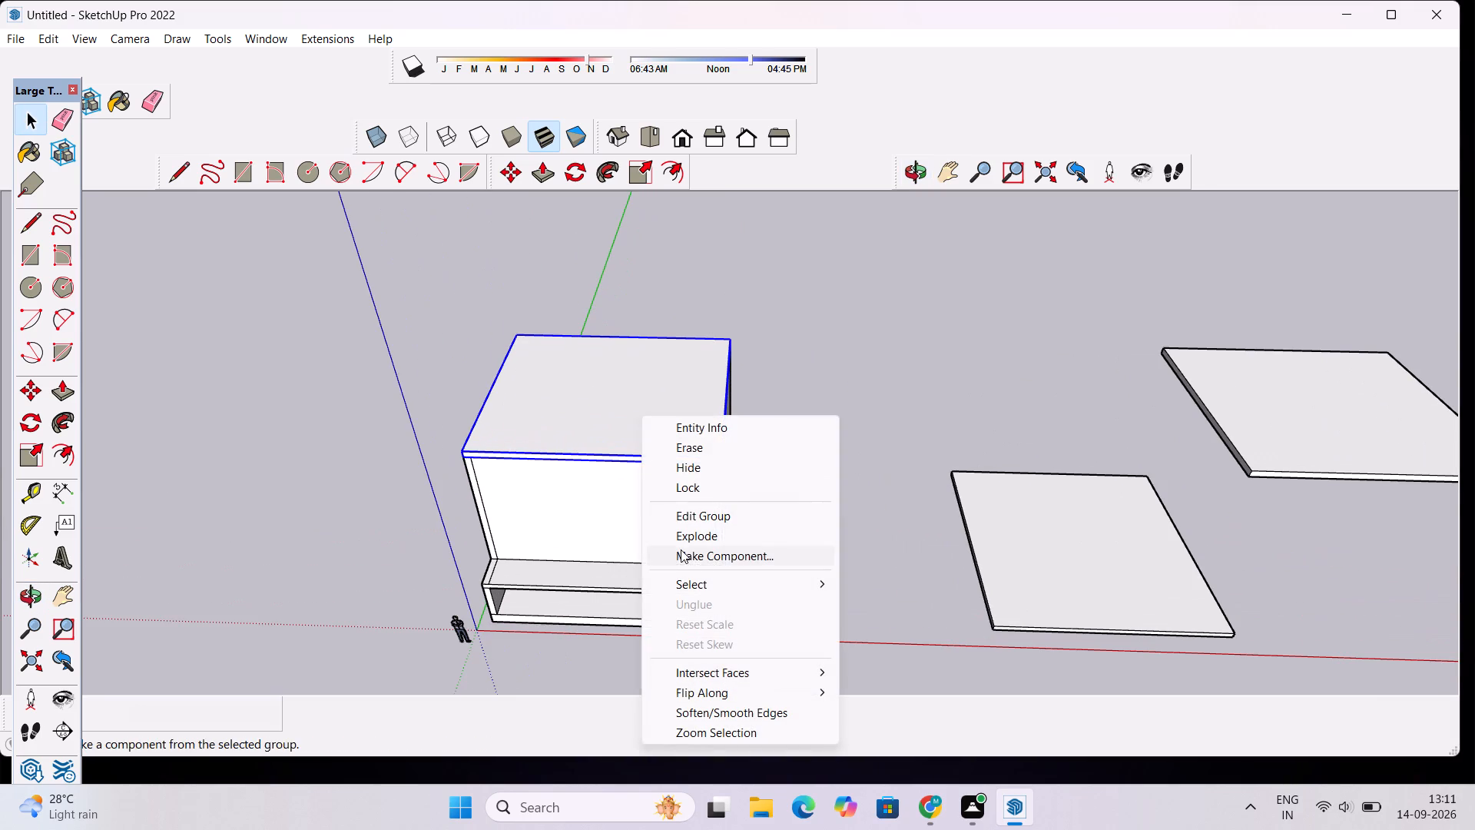
{"action": "left_click", "coordinate": [688, 539]}
{"action": "key", "text": "space"}
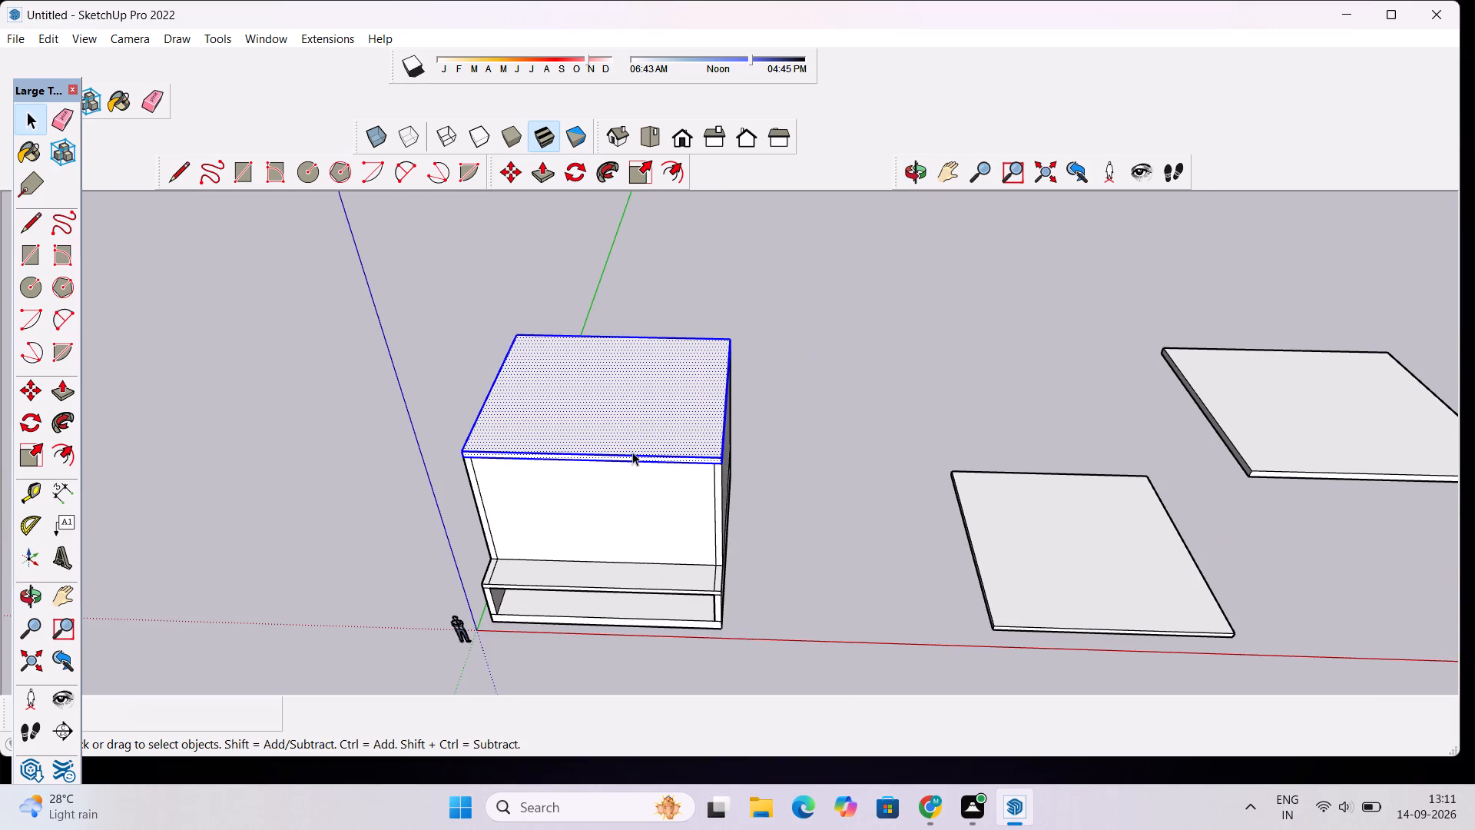
{"action": "left_click", "coordinate": [898, 458]}
Place four guides on the roof slab's top face, each offset 1' inward from one of its edges.
{"action": "key", "text": "t"}
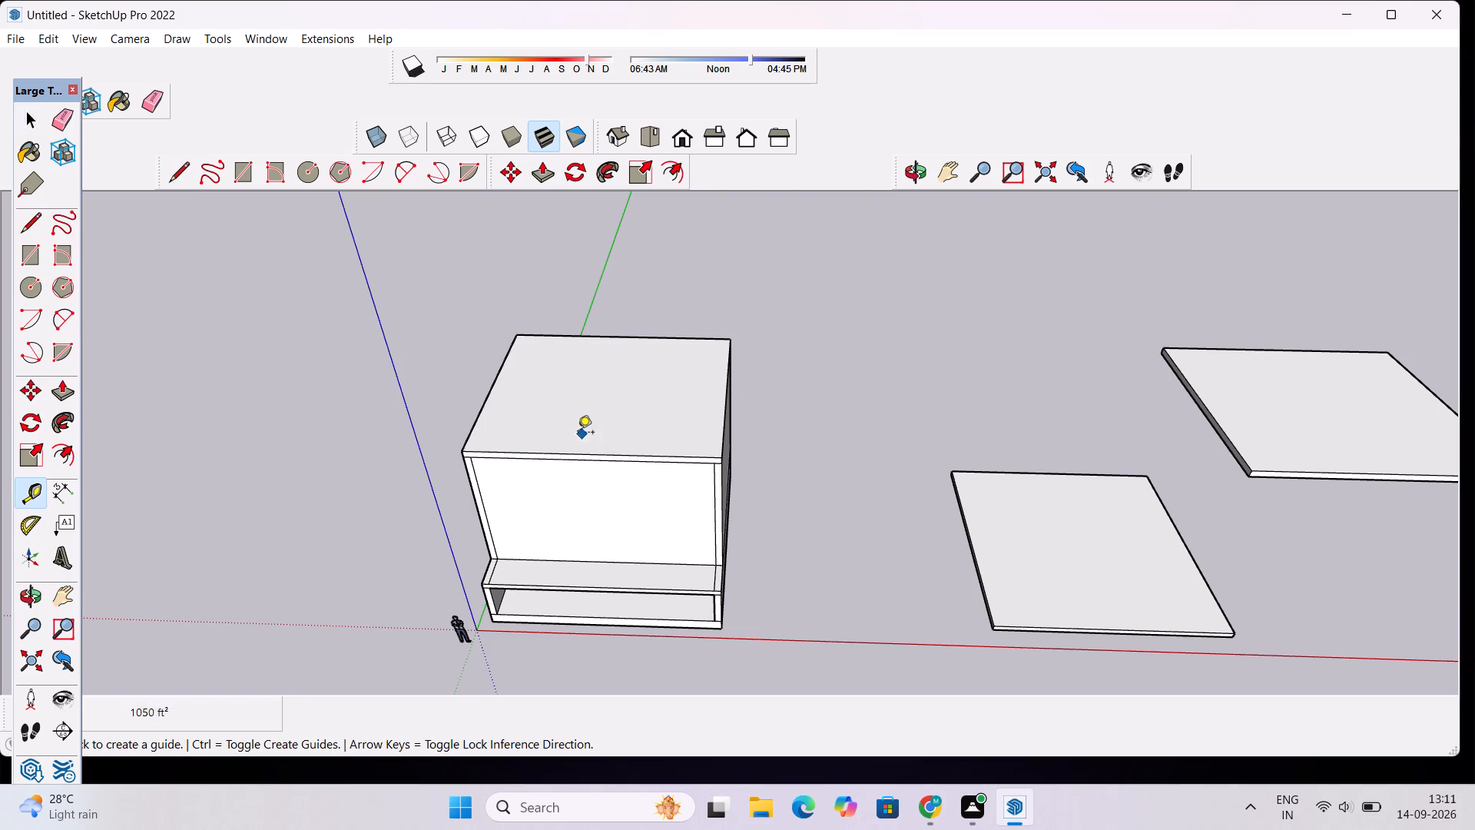
{"action": "scroll", "coordinate": [458, 398], "scroll_direction": "up", "scroll_amount": 4}
{"action": "left_click", "coordinate": [479, 429]}
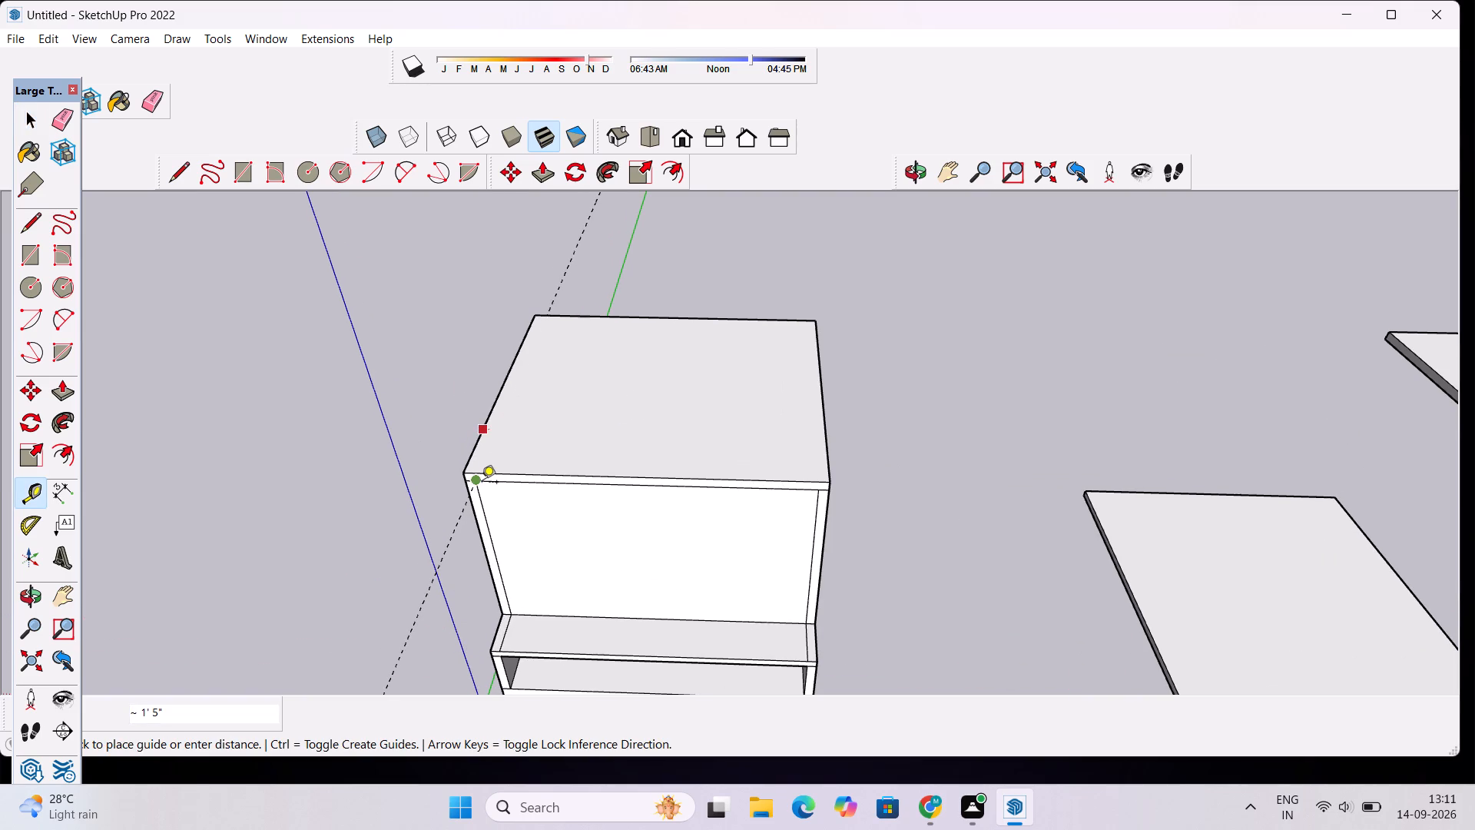
{"action": "scroll", "coordinate": [480, 466], "scroll_direction": "up", "scroll_amount": 6}
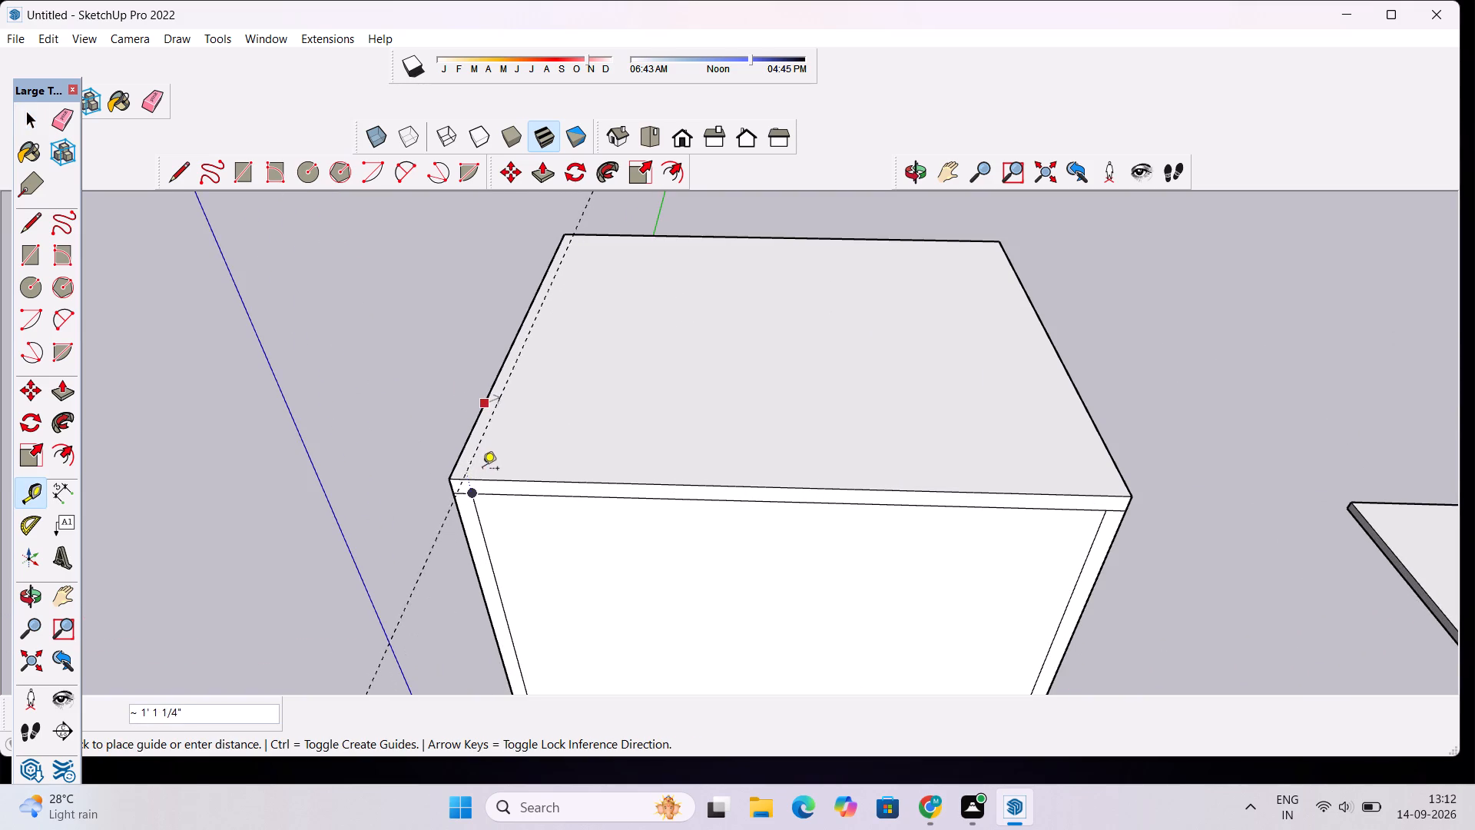
{"action": "type", "text": "1'"}
{"action": "key", "text": "Return"}
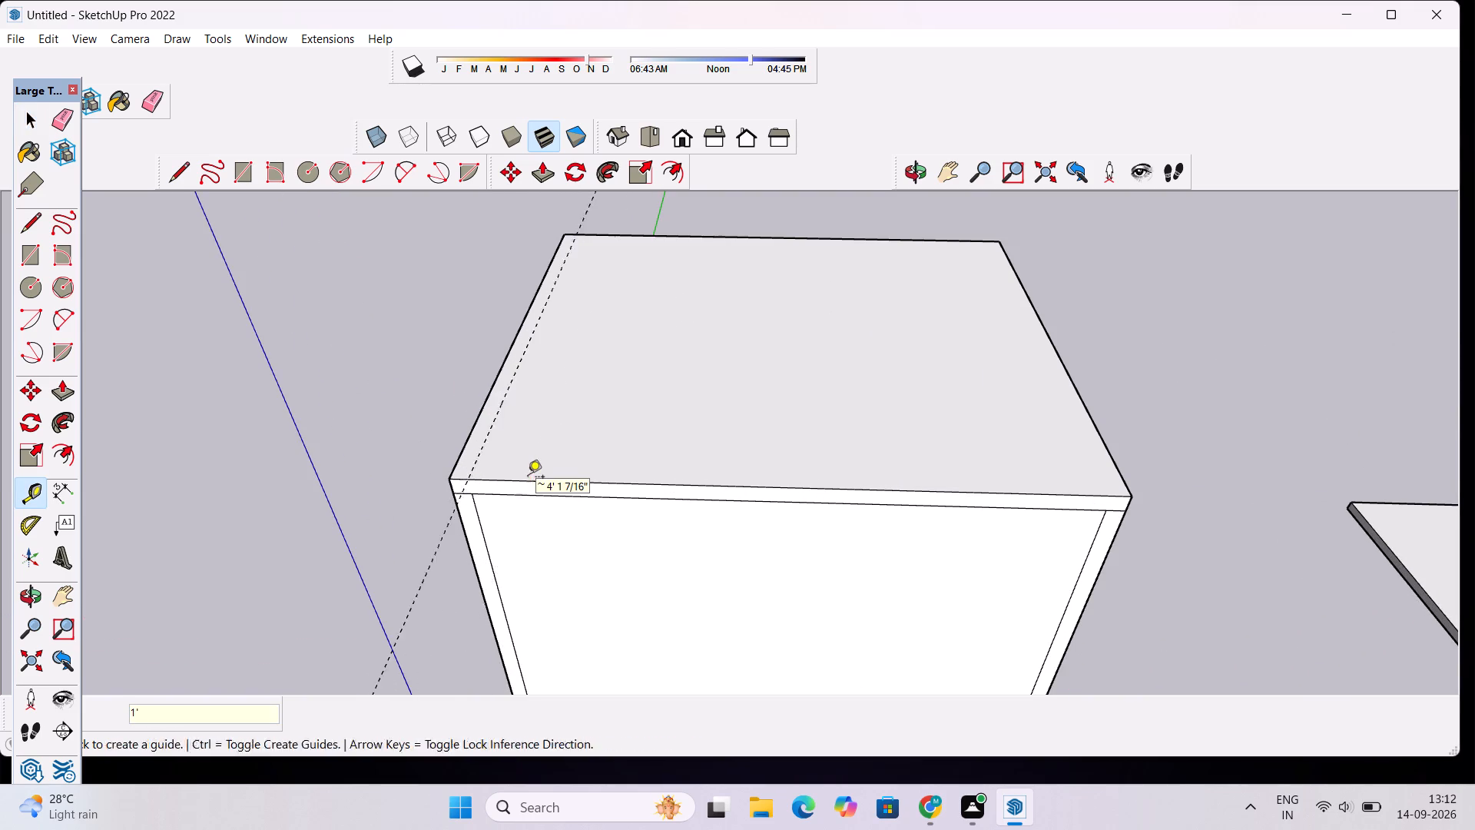
{"action": "left_click", "coordinate": [884, 241]}
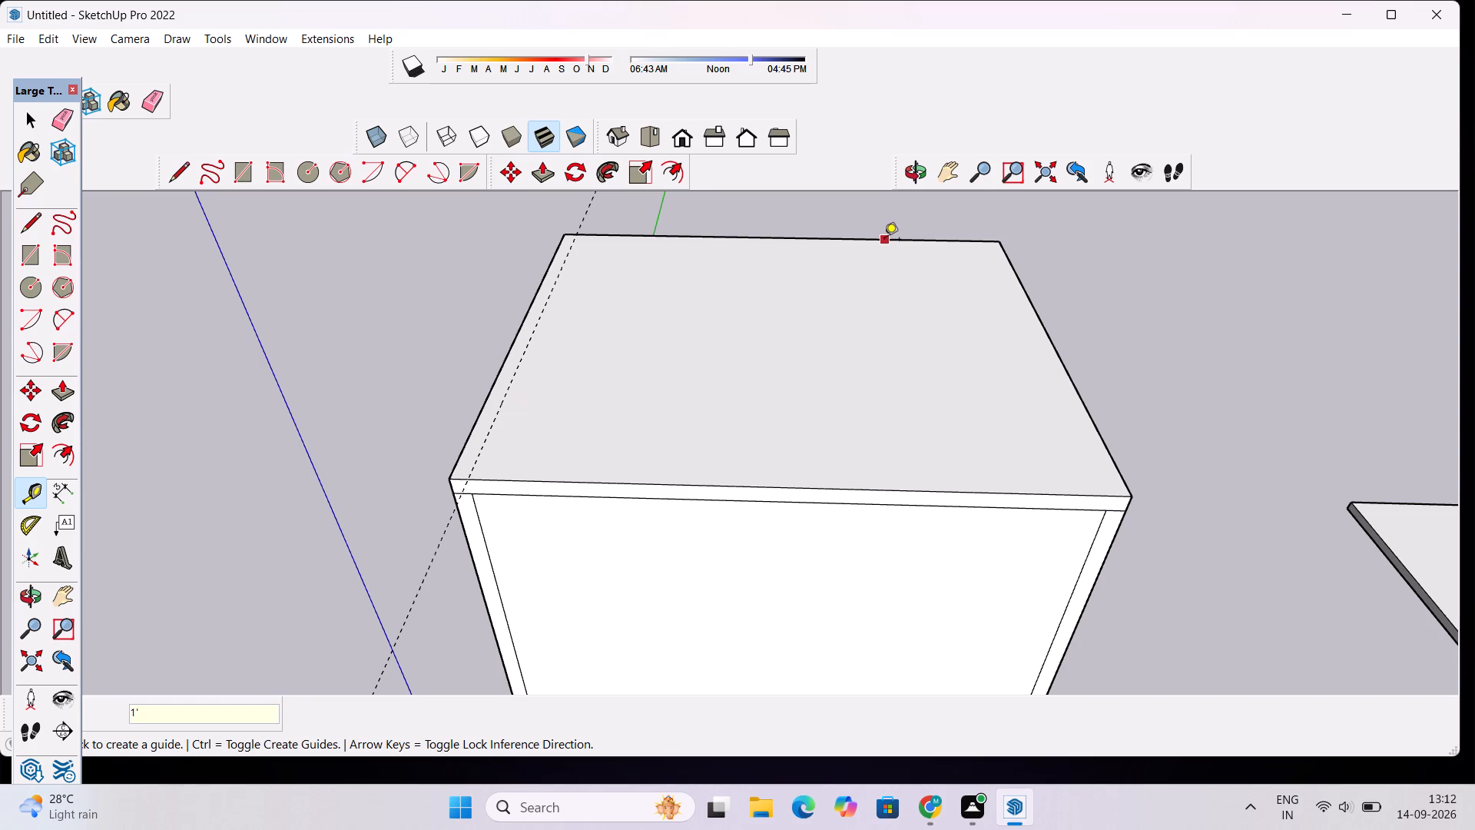
{"action": "type", "text": "1'"}
{"action": "key", "text": "Return"}
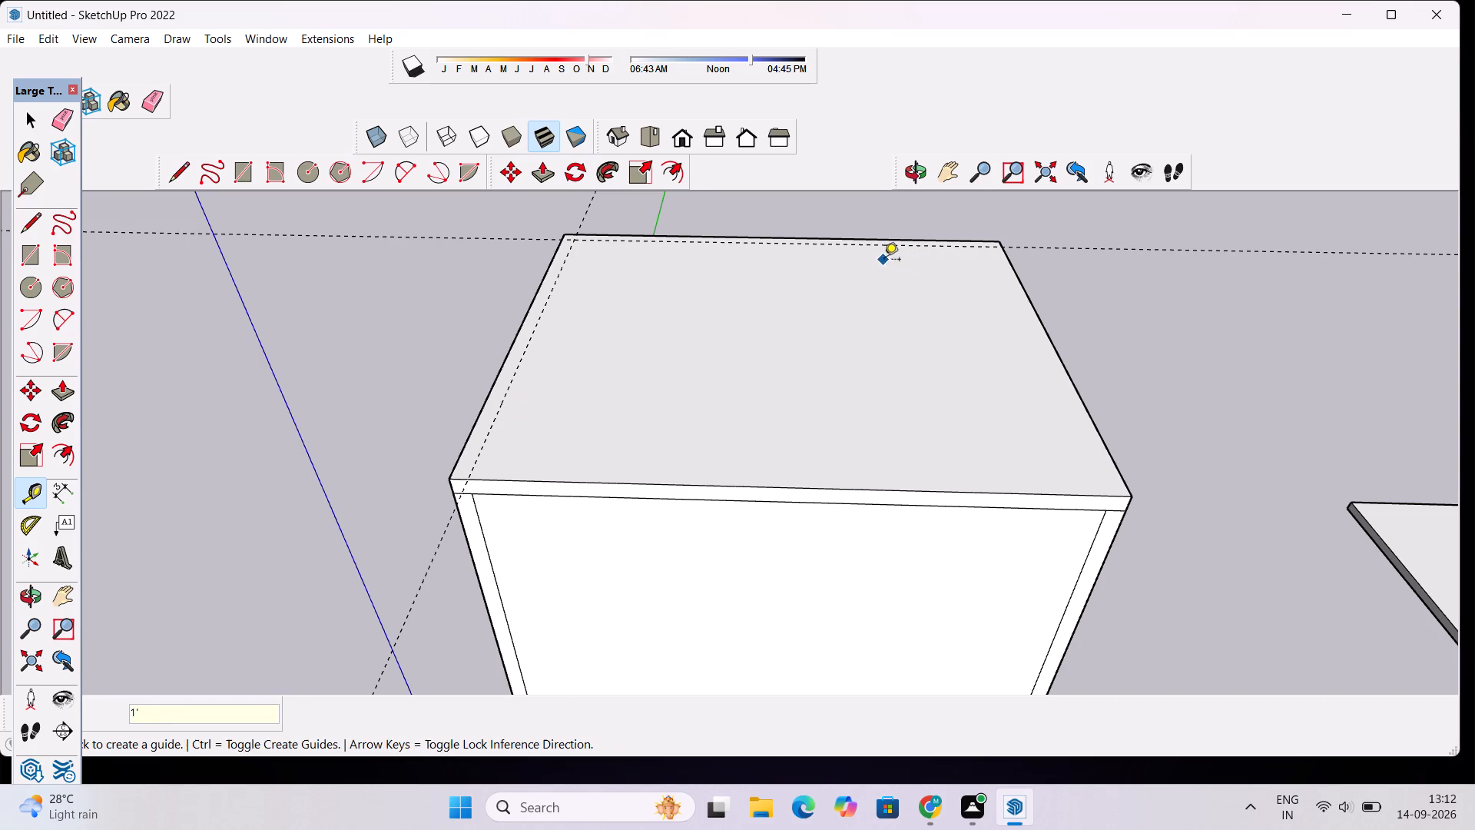
{"action": "left_click", "coordinate": [1047, 340]}
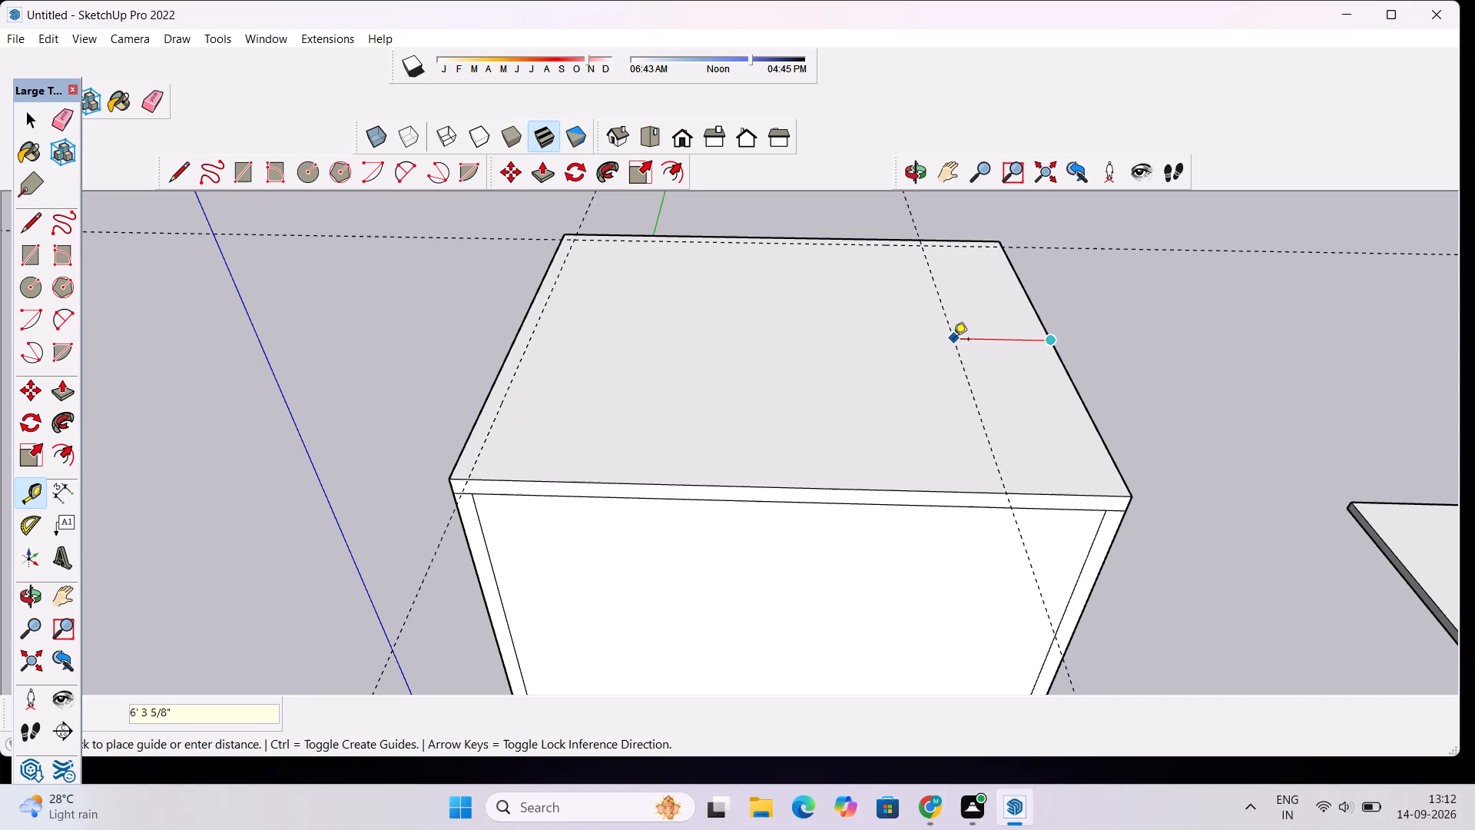
{"action": "type", "text": "1'"}
{"action": "key", "text": "Return"}
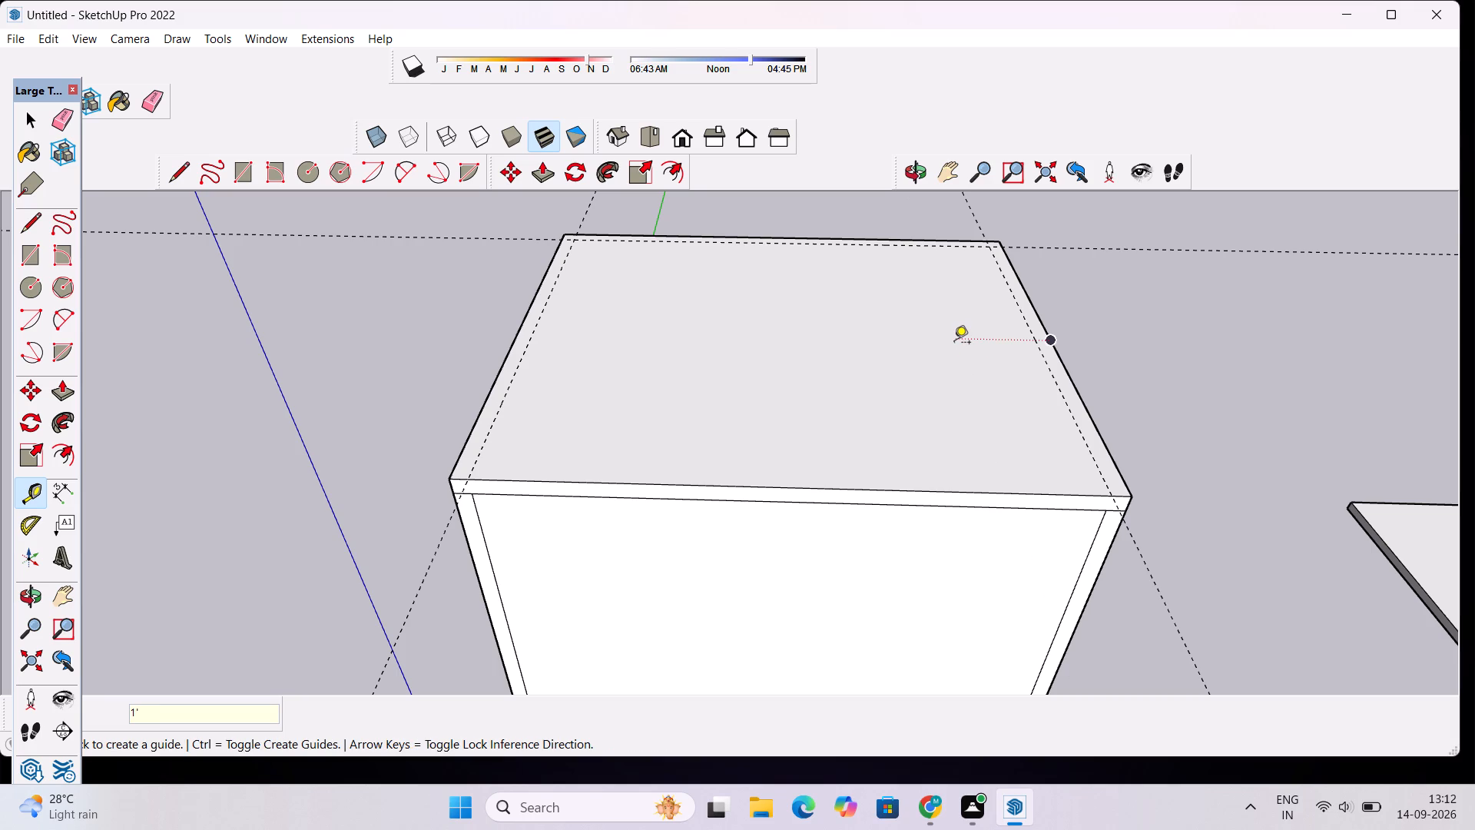
{"action": "scroll", "coordinate": [849, 476], "scroll_direction": "up", "scroll_amount": 2}
{"action": "left_click", "coordinate": [851, 492]}
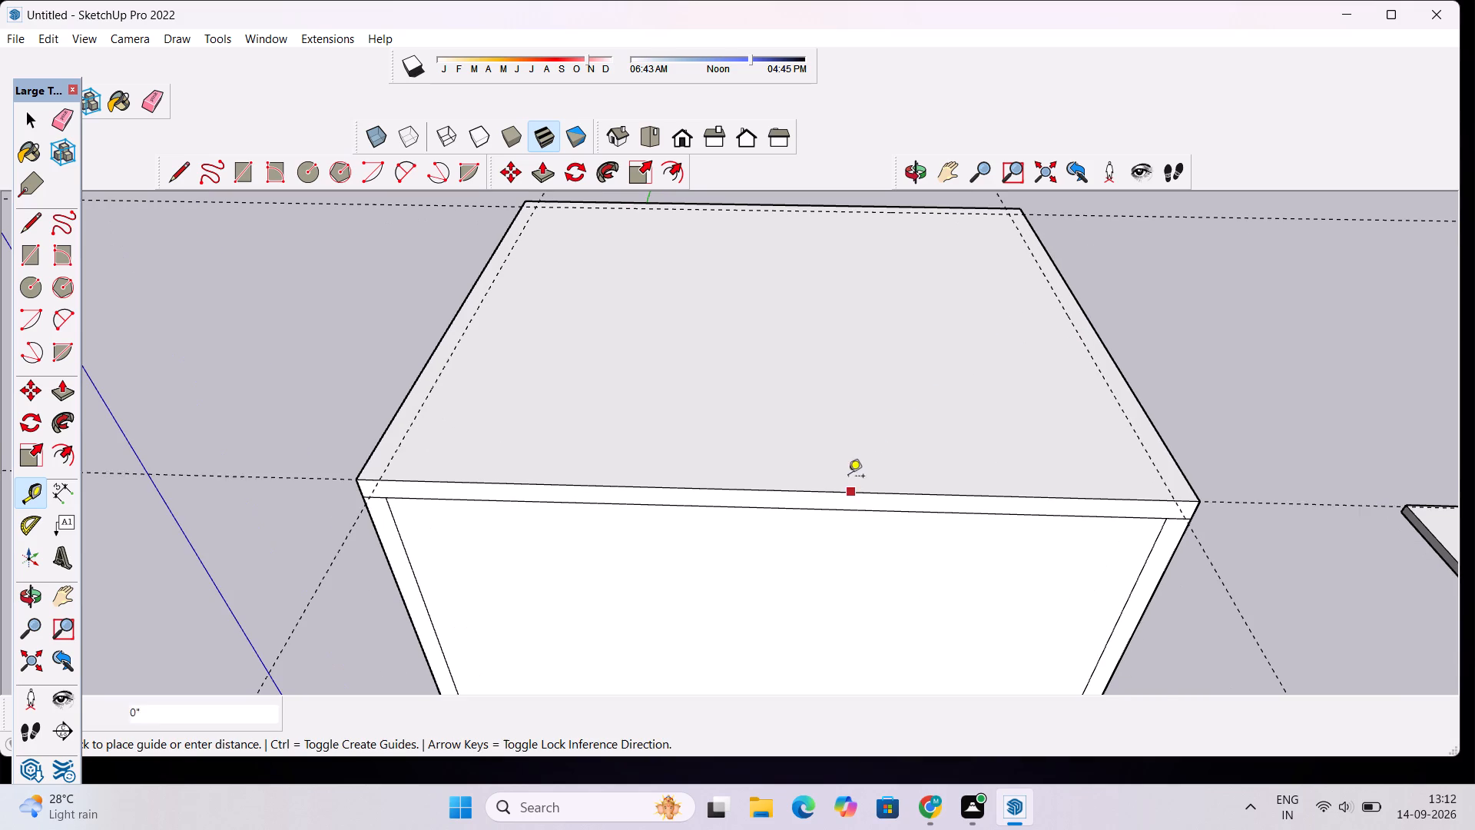
{"action": "type", "text": "1'"}
{"action": "key", "text": "Return"}
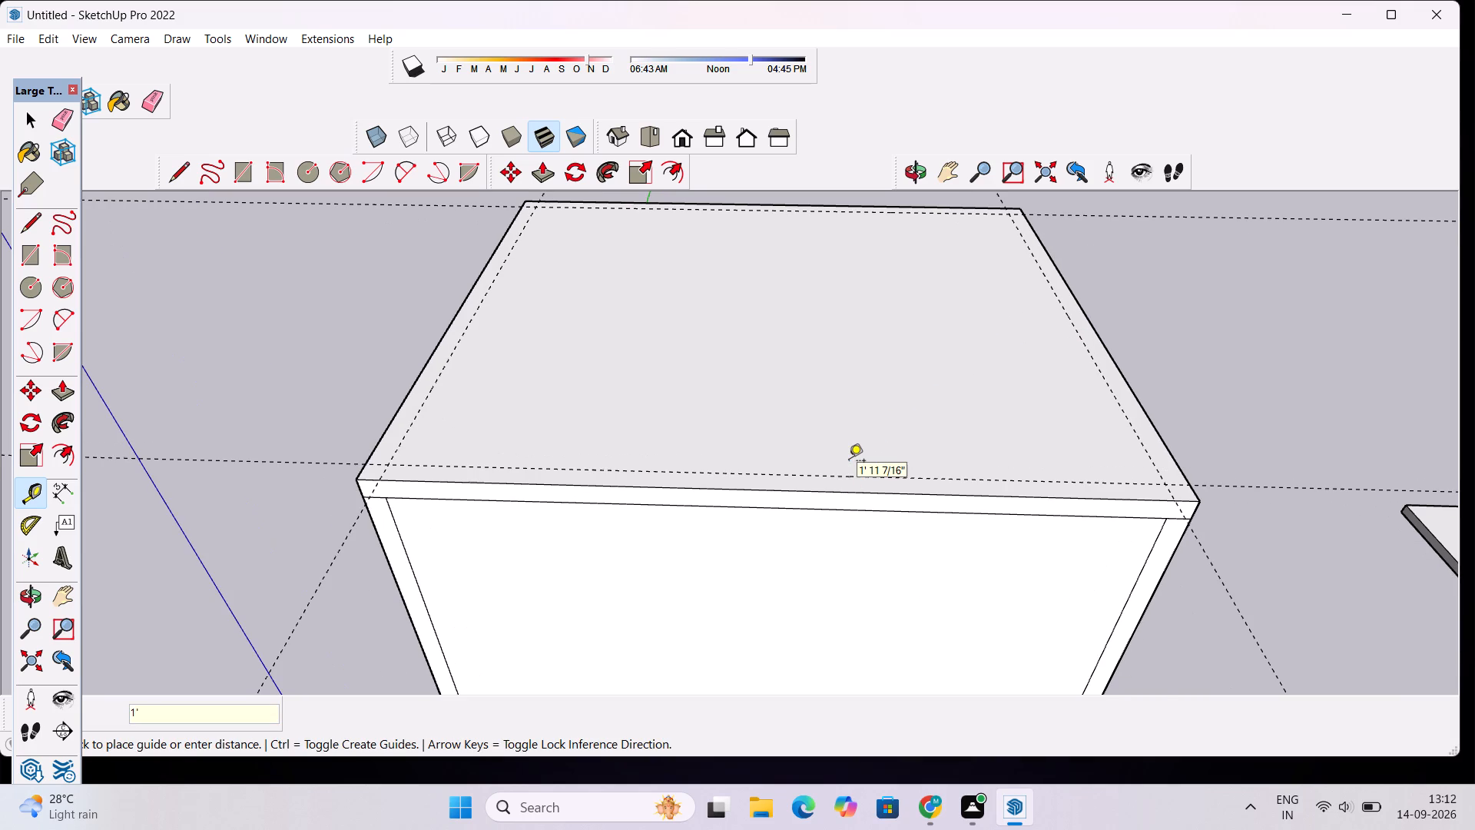
Draw a 33' by 28' rectangle on the roof slab's top face between the opposite intersections of the inset guides.
{"action": "scroll", "coordinate": [850, 456], "scroll_direction": "down", "scroll_amount": 8}
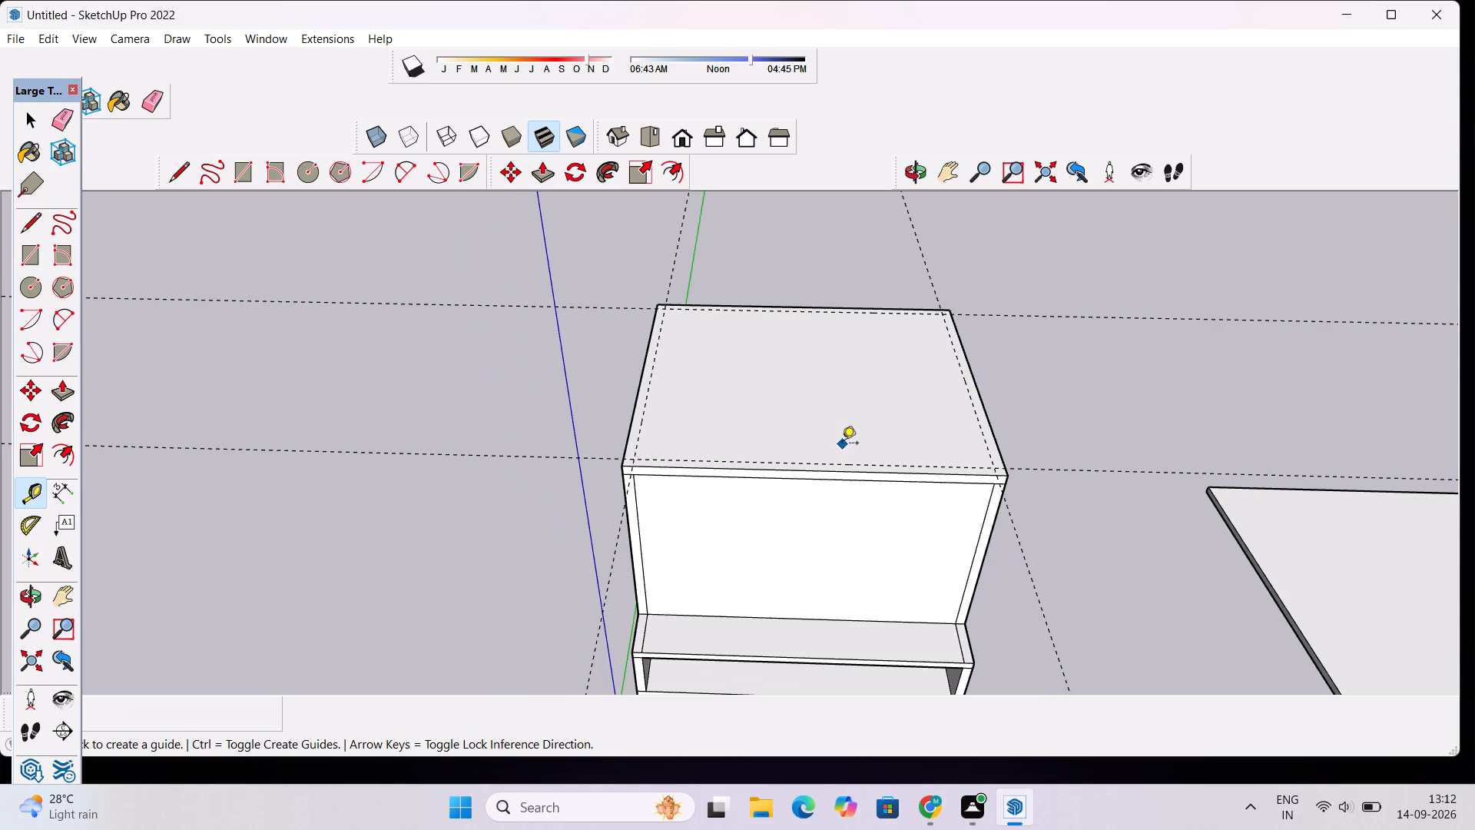
{"action": "key", "text": "space"}
{"action": "key", "text": "r"}
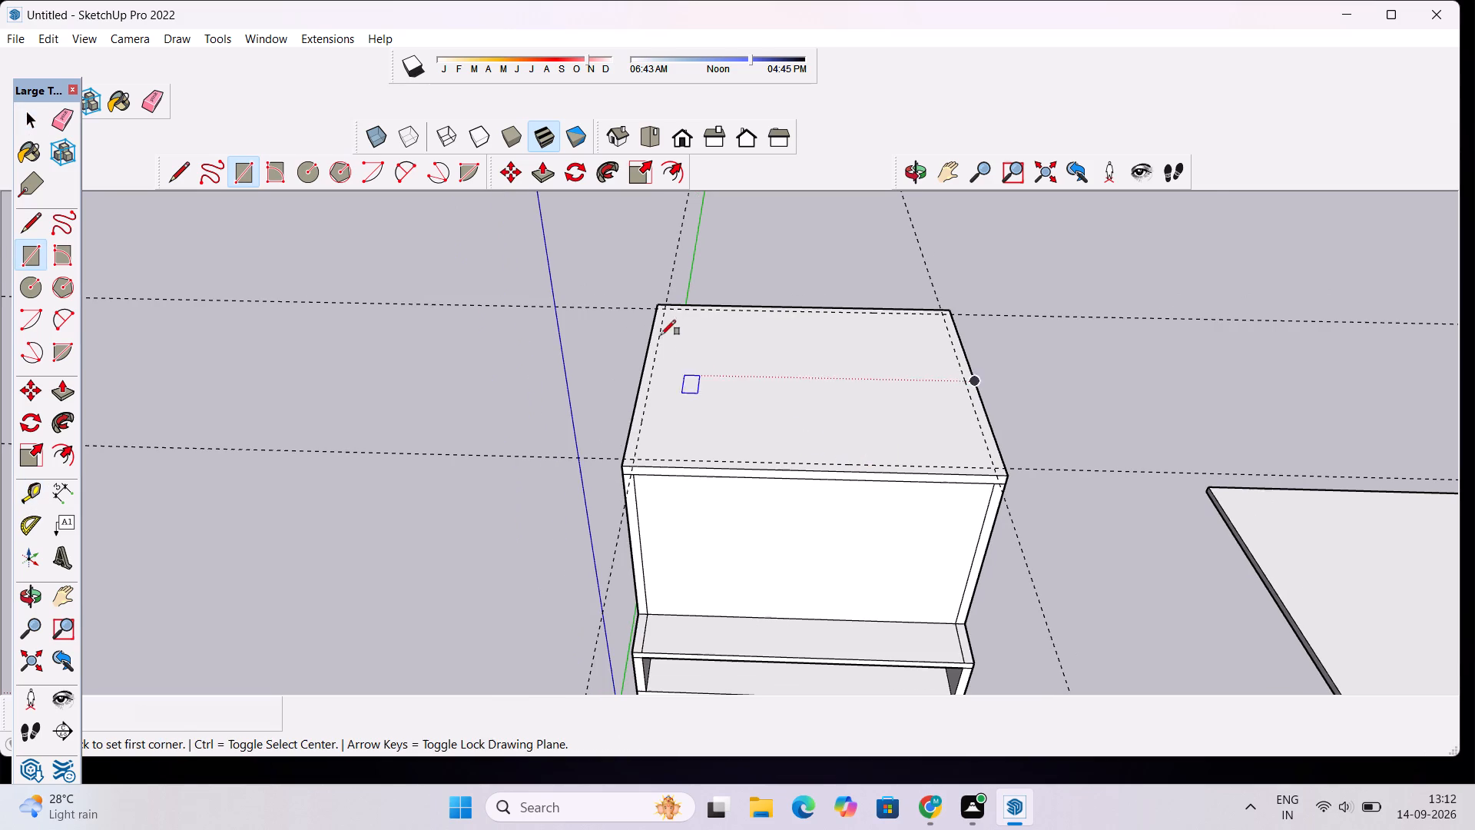
{"action": "scroll", "coordinate": [661, 332], "scroll_direction": "up", "scroll_amount": 5}
{"action": "left_click", "coordinate": [667, 295]}
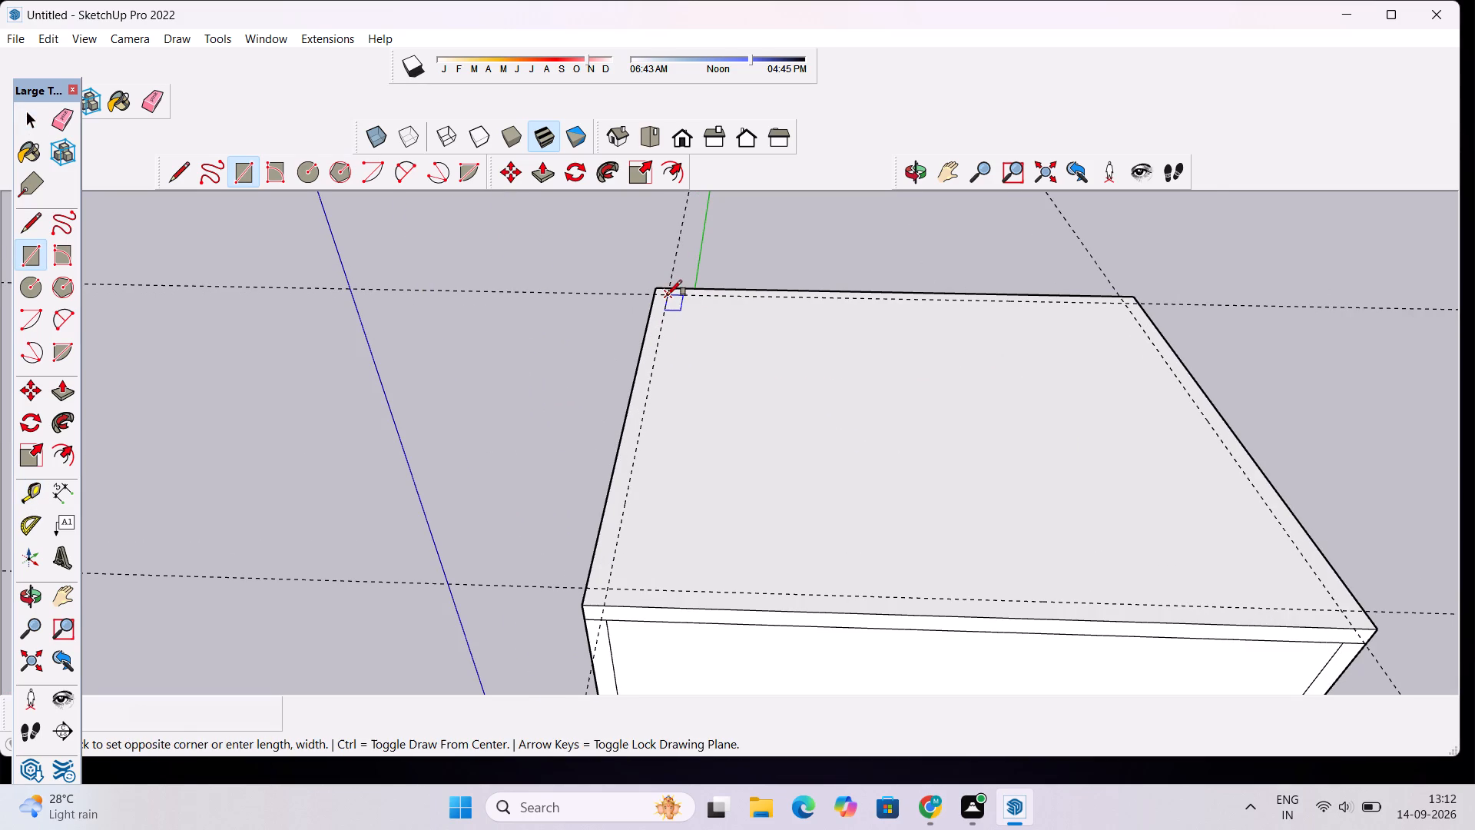
{"action": "scroll", "coordinate": [794, 451], "scroll_direction": "down", "scroll_amount": 7}
{"action": "scroll", "coordinate": [874, 511], "scroll_direction": "down", "scroll_amount": 1}
{"action": "scroll", "coordinate": [989, 503], "scroll_direction": "up", "scroll_amount": 2}
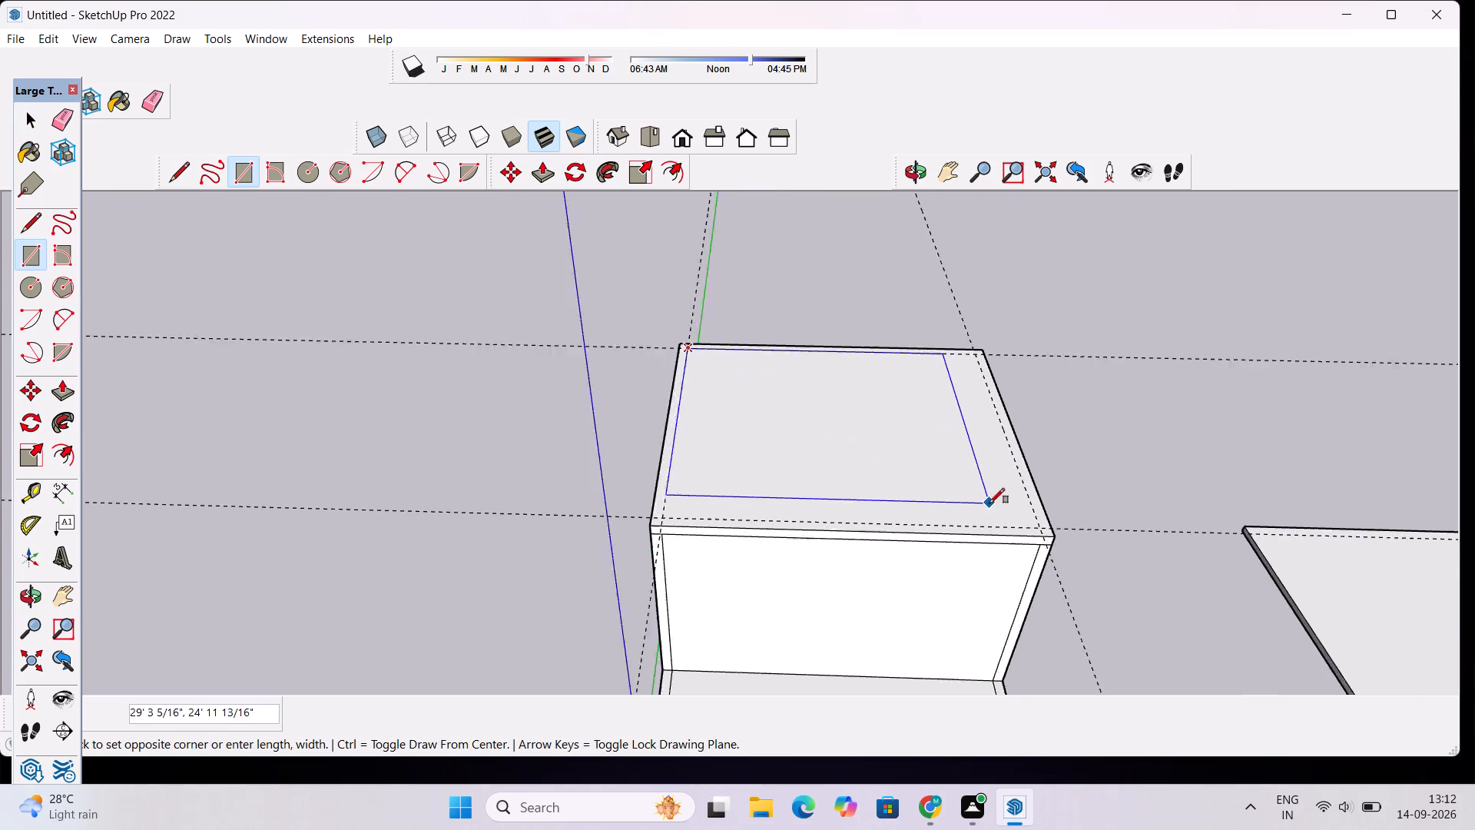
{"action": "scroll", "coordinate": [989, 503], "scroll_direction": "up", "scroll_amount": 8}
{"action": "left_click", "coordinate": [1072, 543]}
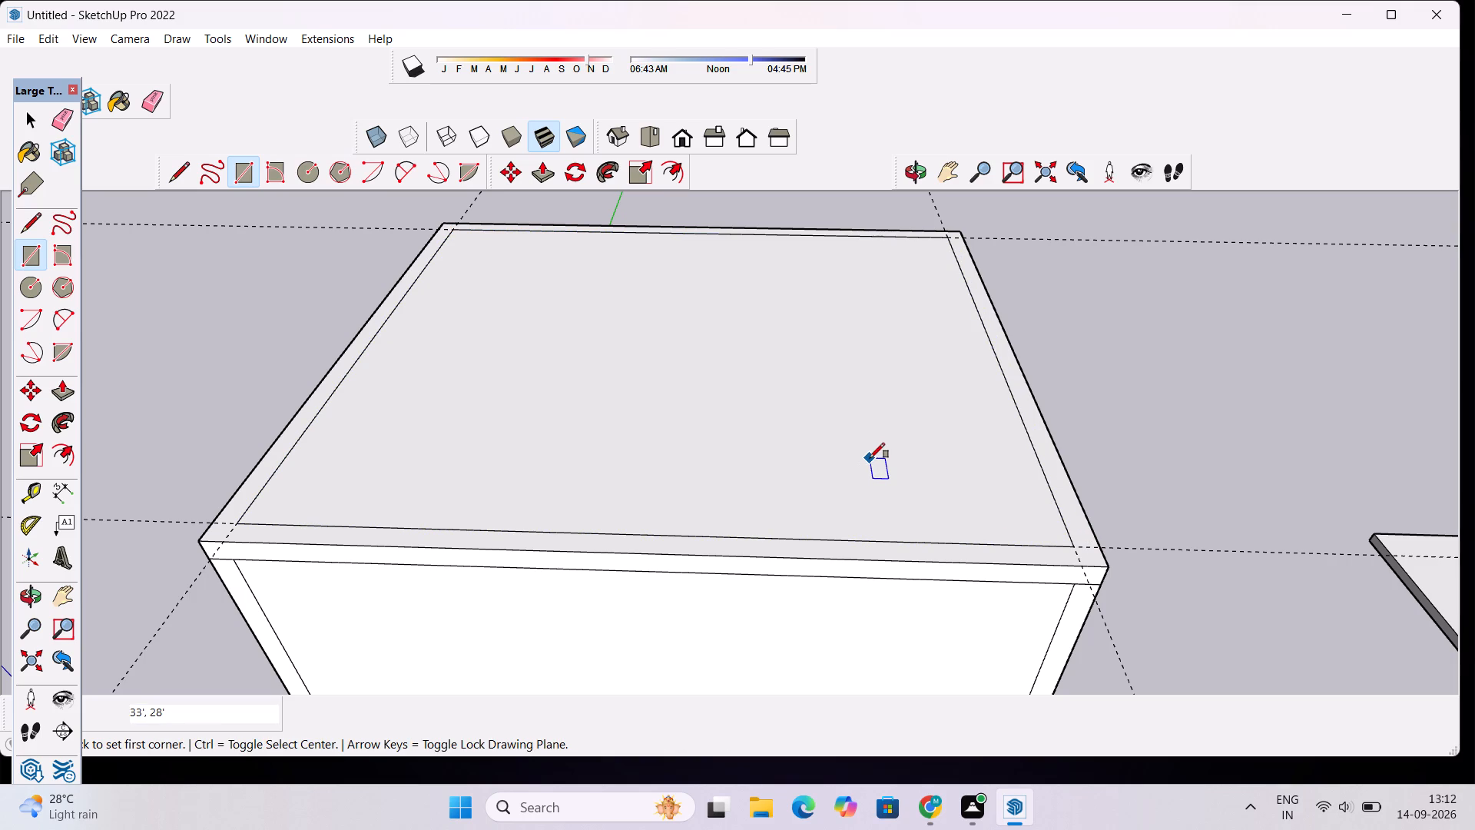
{"action": "key", "text": "space"}
Erase the four guides around the roof slab, keeping the inset rectangle.
{"action": "scroll", "coordinate": [862, 458], "scroll_direction": "down", "scroll_amount": 10}
{"action": "key", "text": "e"}
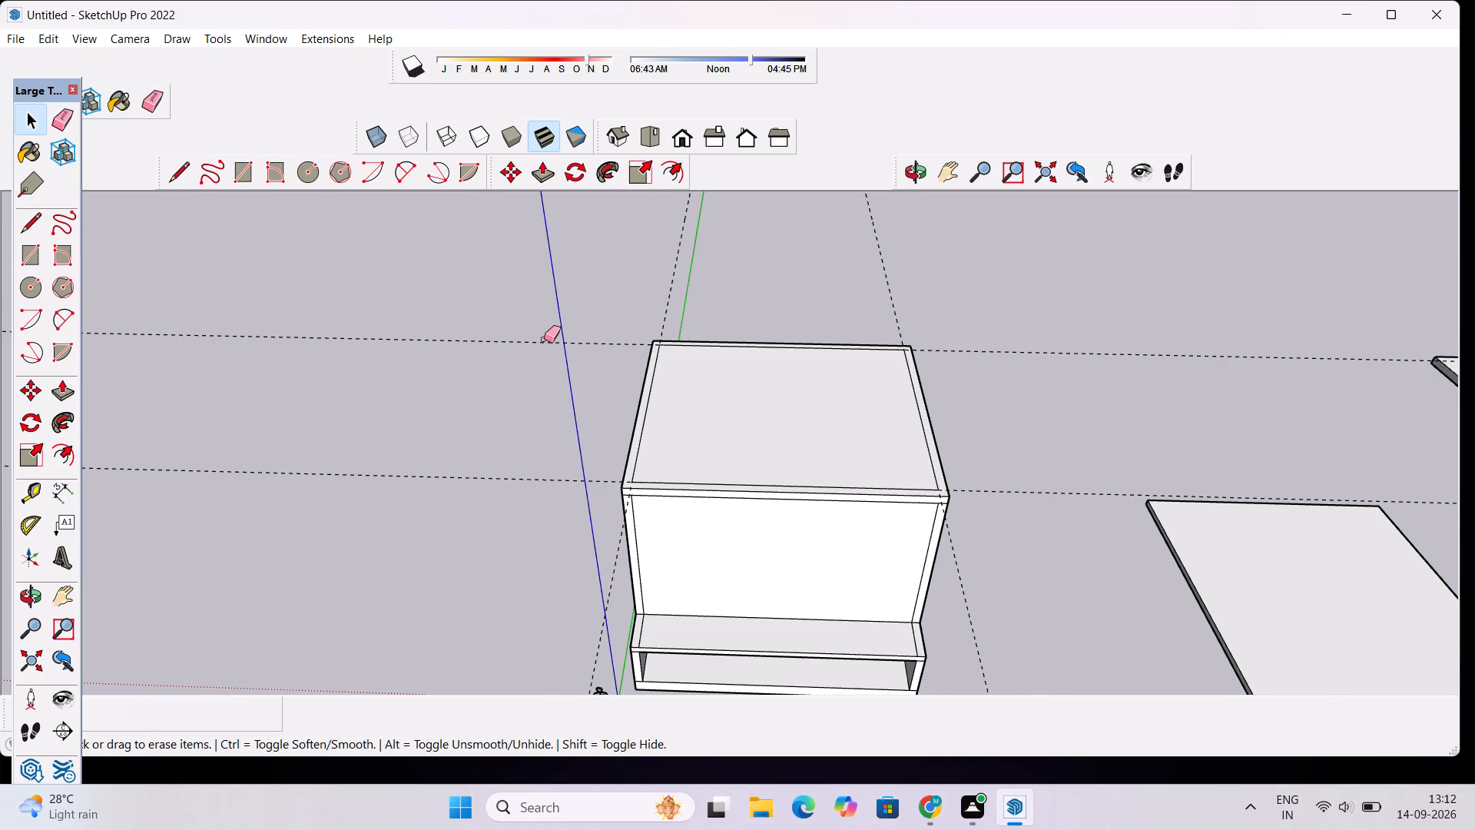
{"action": "left_click_drag", "start_coordinate": [544, 339], "coordinate": [547, 346]}
{"action": "left_click_drag", "start_coordinate": [532, 443], "coordinate": [536, 485]}
{"action": "left_click_drag", "start_coordinate": [661, 274], "coordinate": [664, 274]}
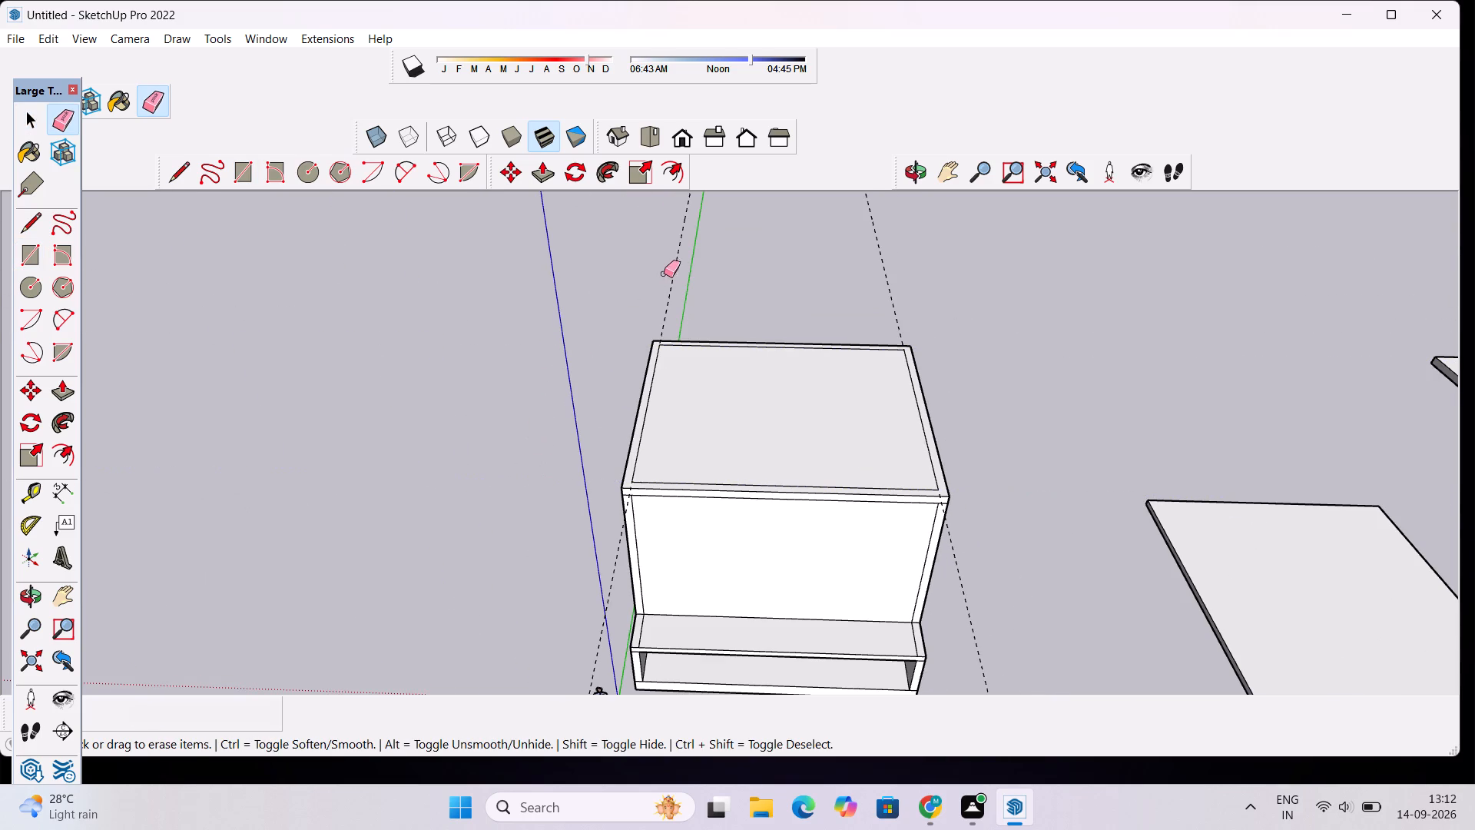
{"action": "left_click_drag", "start_coordinate": [664, 274], "coordinate": [680, 278]}
{"action": "left_click_drag", "start_coordinate": [917, 254], "coordinate": [881, 290]}
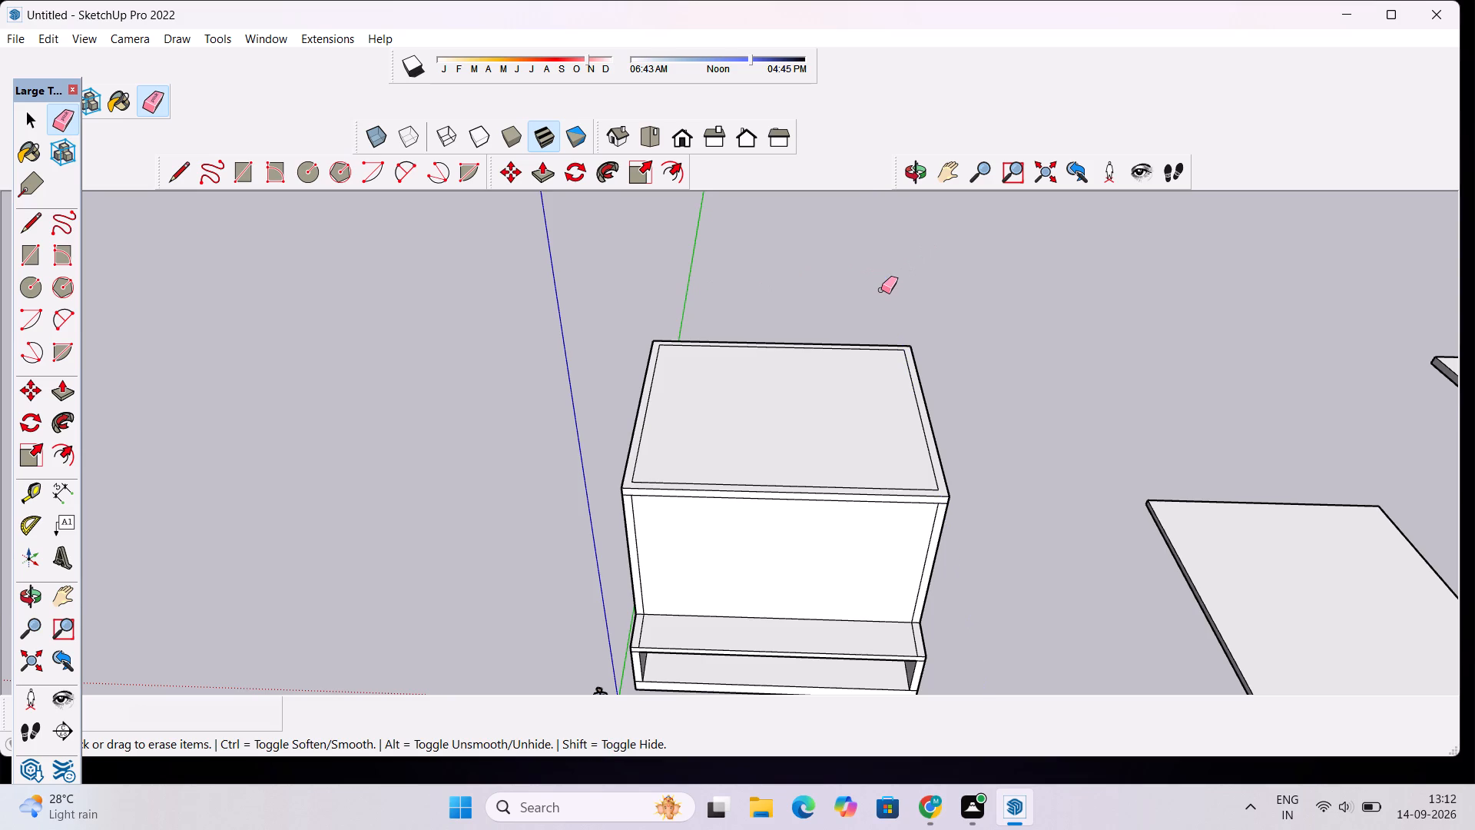
Examine the roof slab and its inset outline from above and from several sides.
{"action": "scroll", "coordinate": [881, 291], "scroll_direction": "down", "scroll_amount": 2}
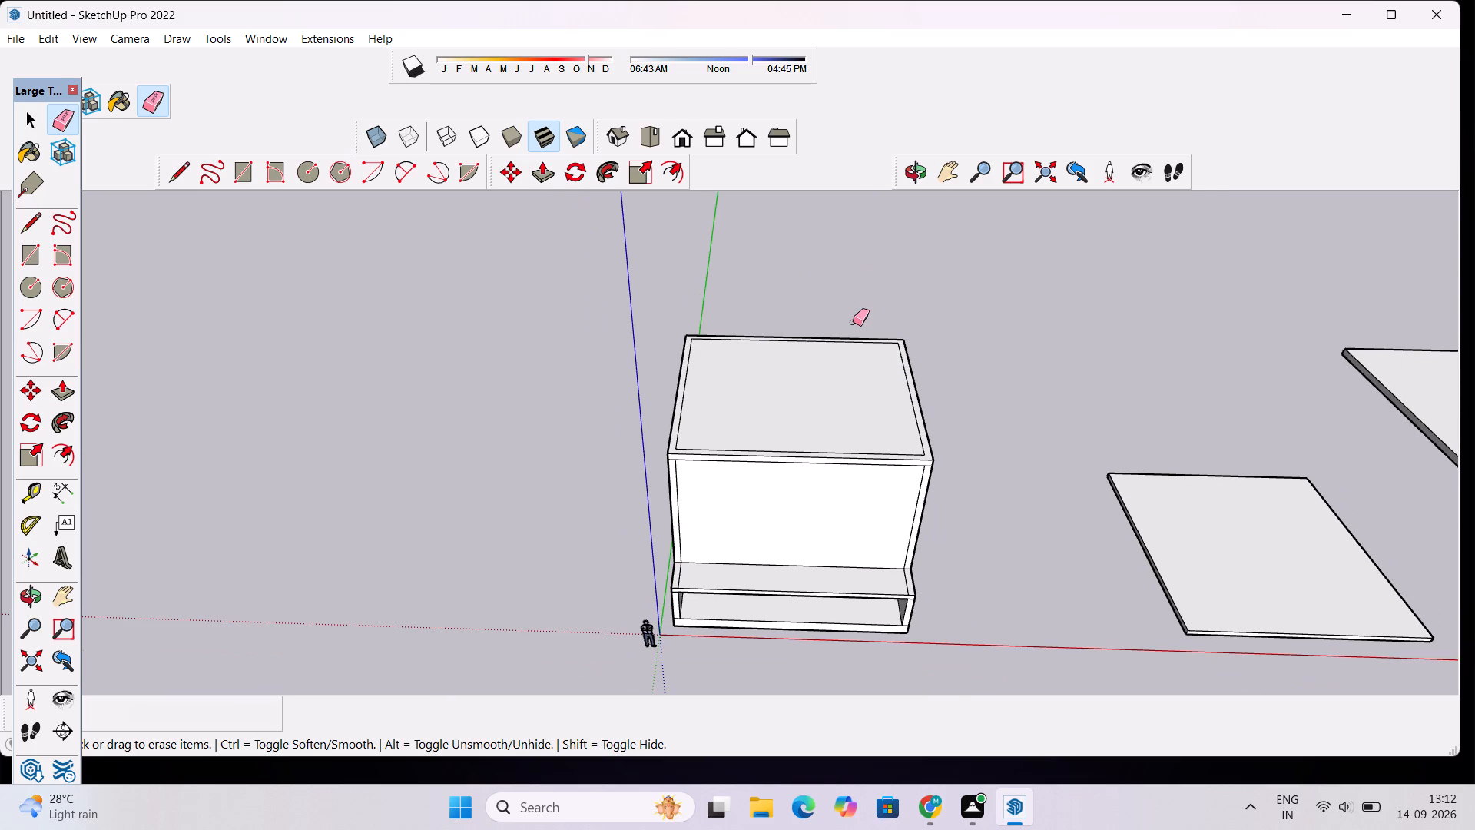
{"action": "scroll", "coordinate": [853, 322], "scroll_direction": "up", "scroll_amount": 5}
{"action": "left_click", "coordinate": [924, 174]}
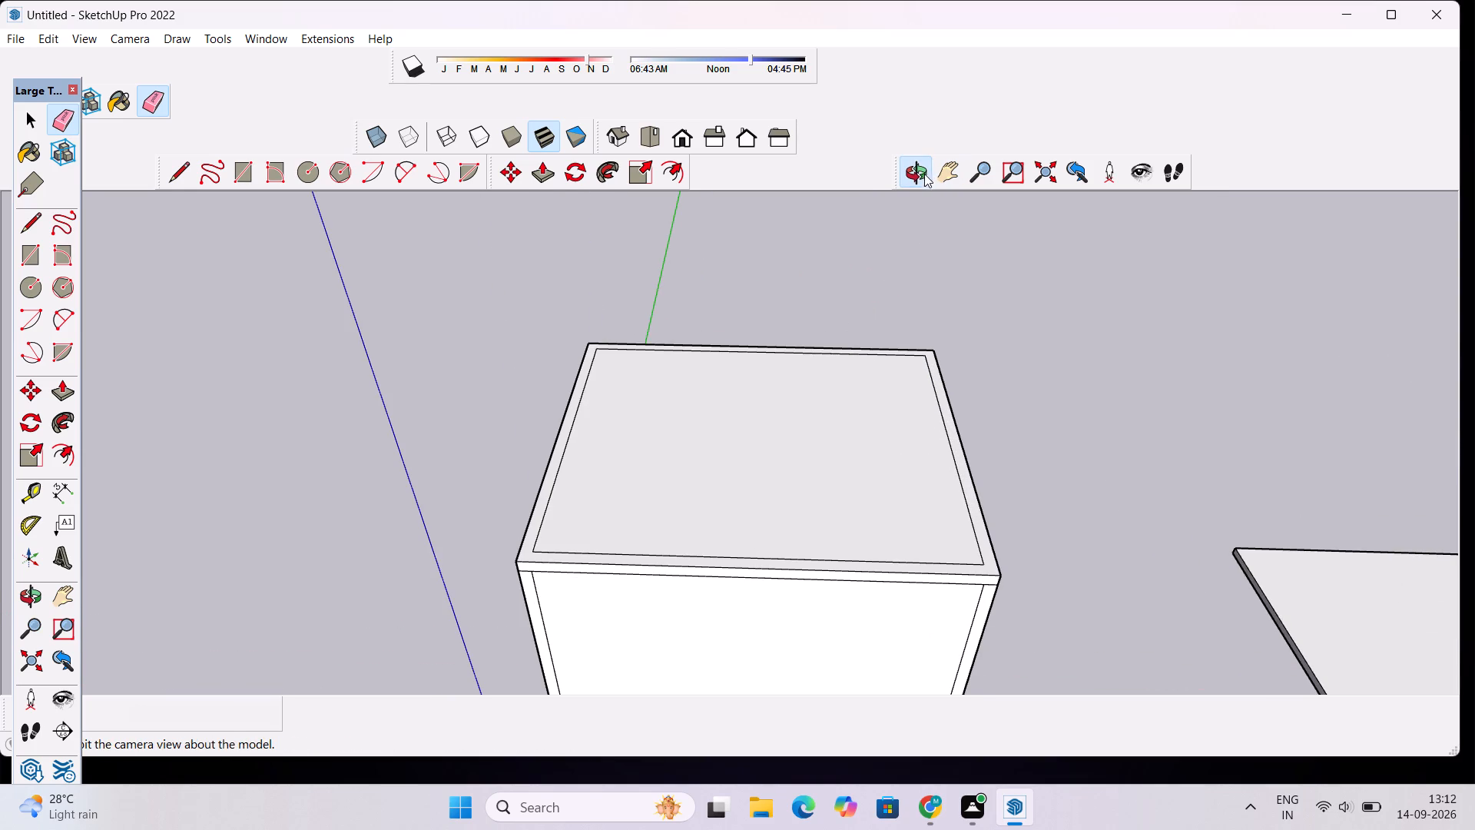
{"action": "left_click_drag", "start_coordinate": [900, 255], "coordinate": [903, 303]}
{"action": "scroll", "coordinate": [902, 304], "scroll_direction": "down", "scroll_amount": 6}
{"action": "left_click_drag", "start_coordinate": [857, 340], "coordinate": [854, 418]}
{"action": "scroll", "coordinate": [911, 277], "scroll_direction": "up", "scroll_amount": 4}
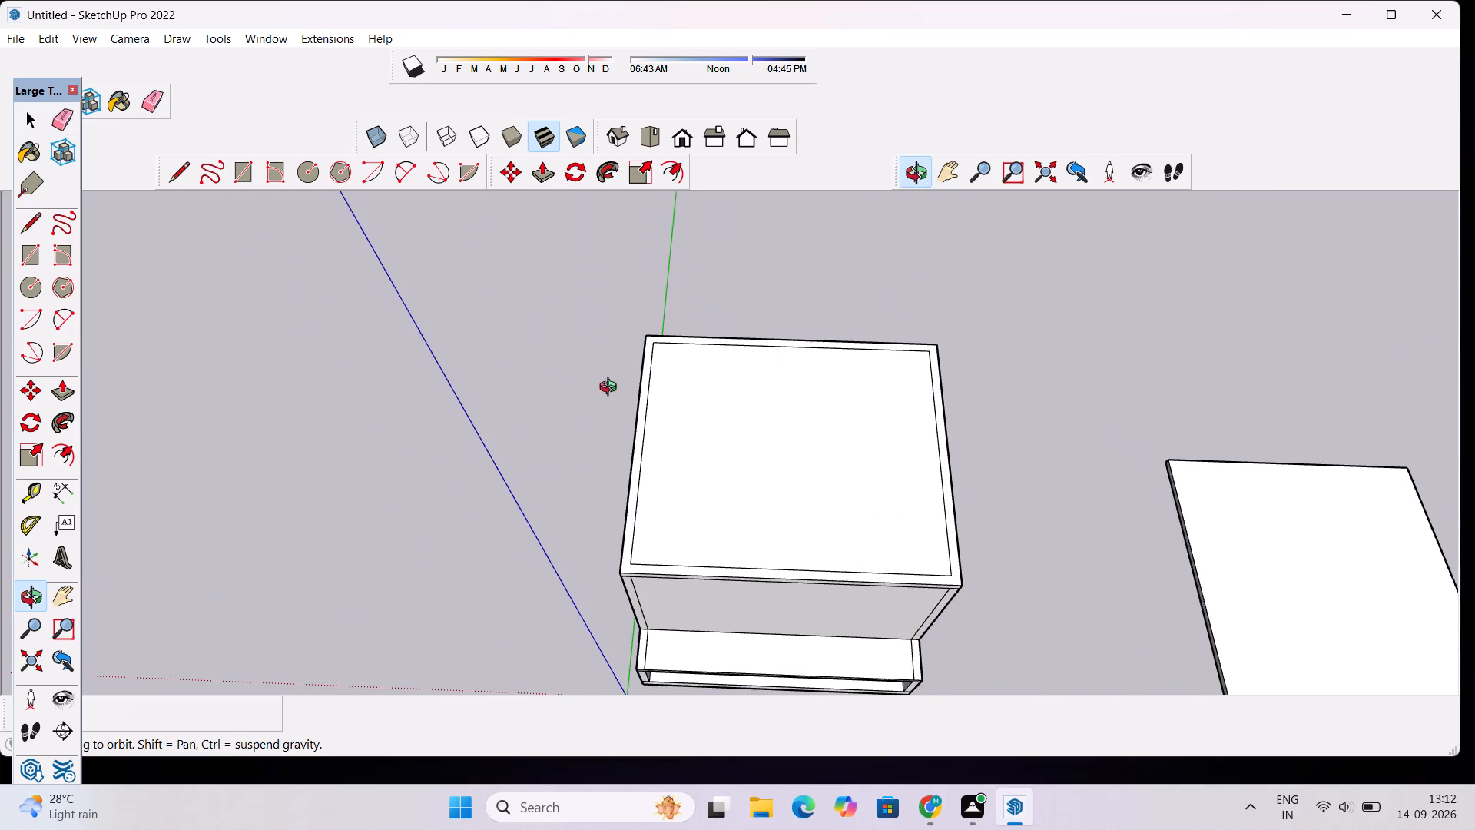
{"action": "left_click_drag", "start_coordinate": [612, 389], "coordinate": [1162, 237]}
{"action": "left_click_drag", "start_coordinate": [1187, 308], "coordinate": [651, 364]}
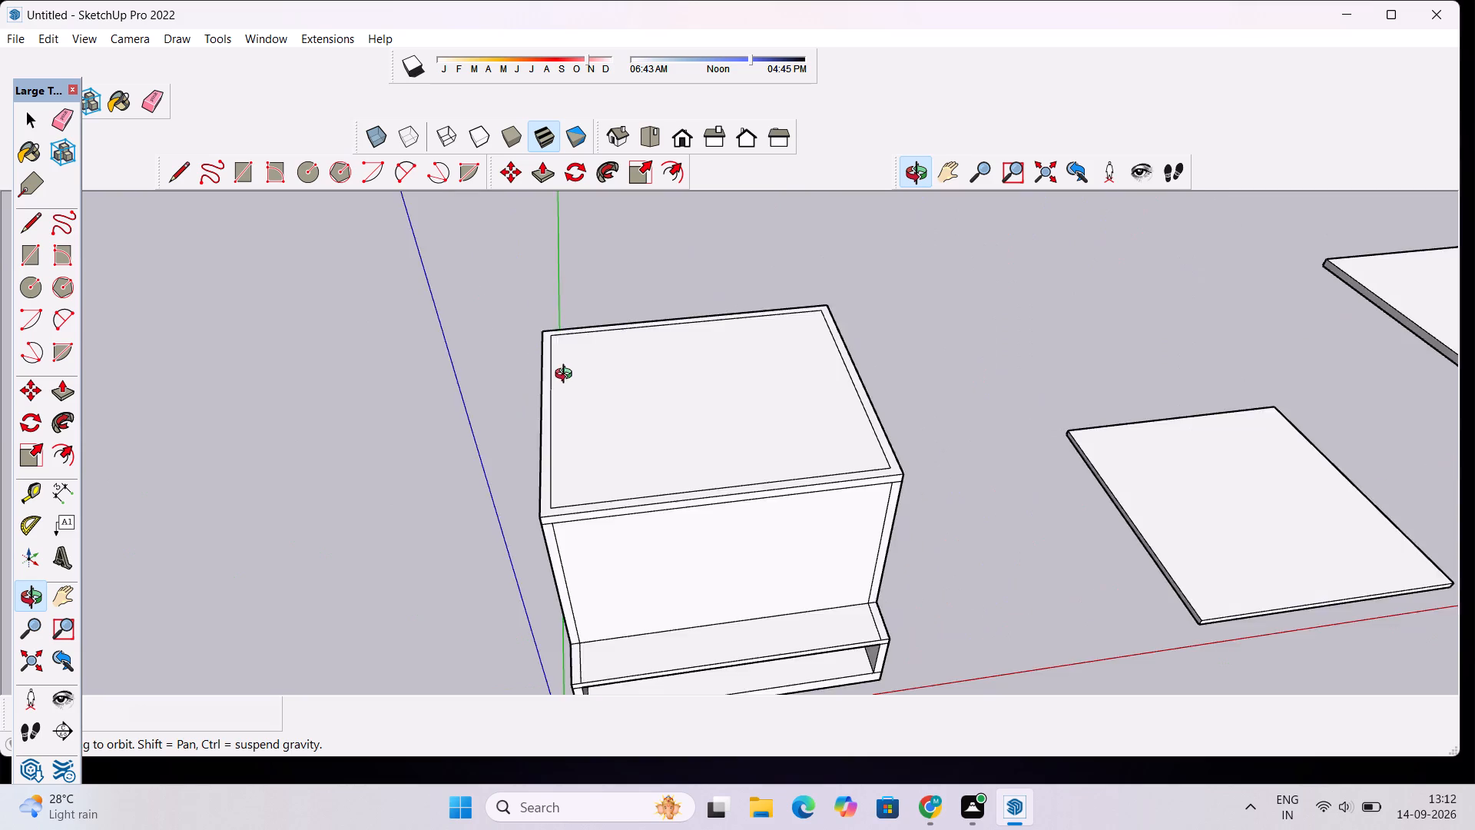
{"action": "scroll", "coordinate": [566, 376], "scroll_direction": "down", "scroll_amount": 4}
{"action": "scroll", "coordinate": [587, 430], "scroll_direction": "up", "scroll_amount": 6}
{"action": "left_click_drag", "start_coordinate": [599, 453], "coordinate": [607, 519]}
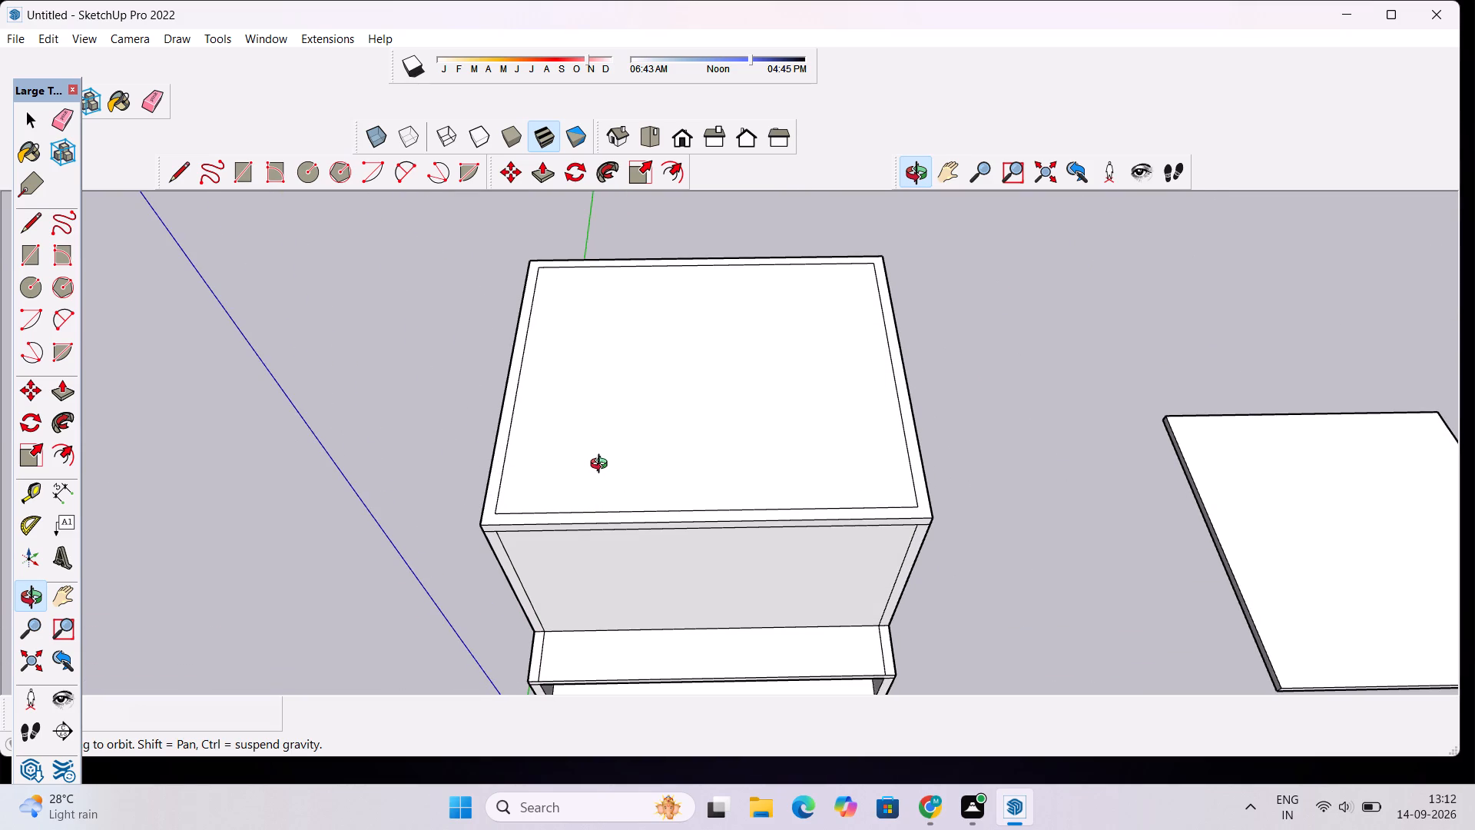
{"action": "scroll", "coordinate": [605, 433], "scroll_direction": "down", "scroll_amount": 3}
{"action": "scroll", "coordinate": [640, 502], "scroll_direction": "up", "scroll_amount": 4}
{"action": "left_click_drag", "start_coordinate": [763, 387], "coordinate": [409, 453]}
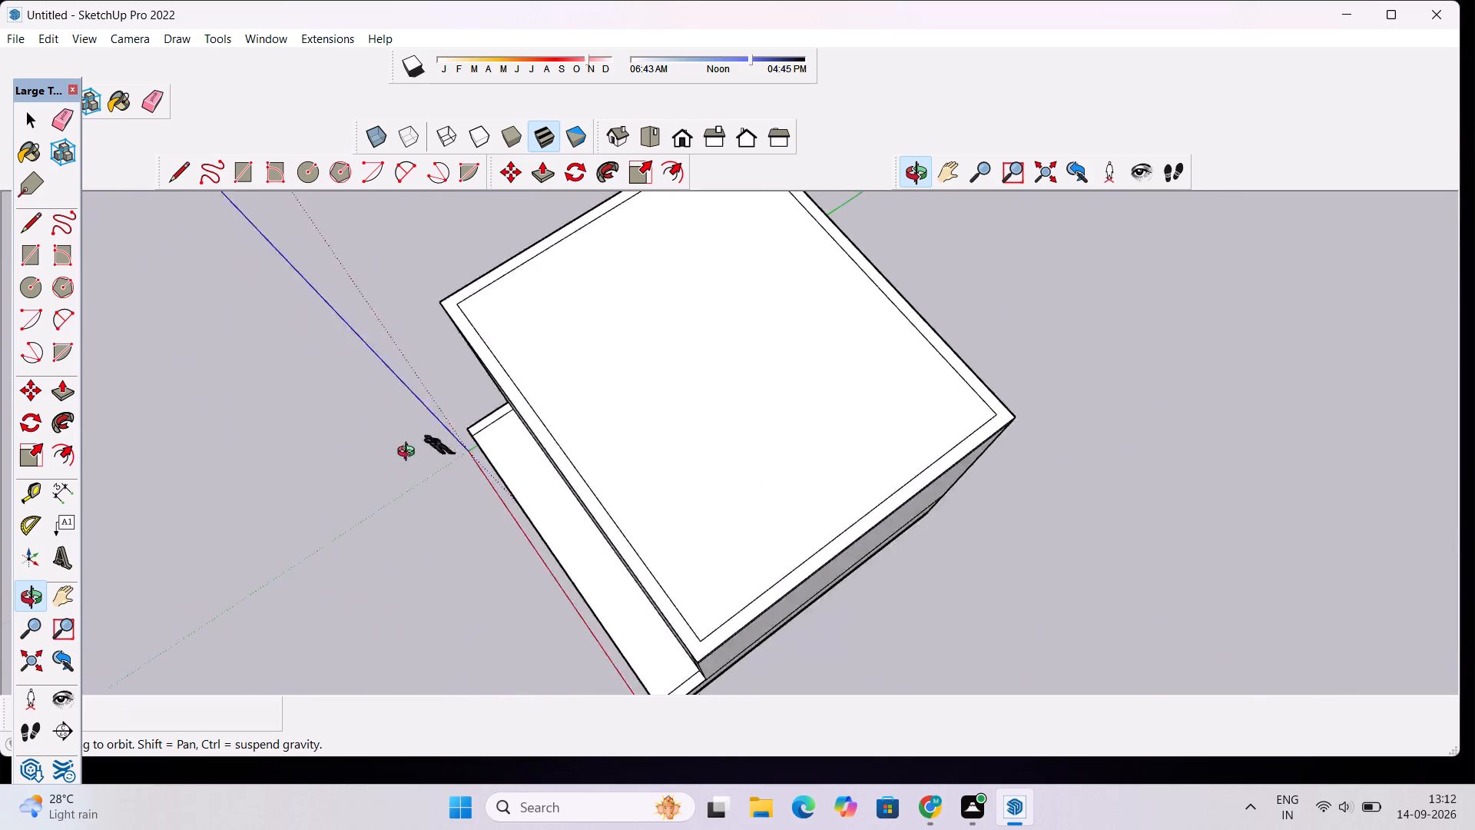
{"action": "left_click_drag", "start_coordinate": [409, 453], "coordinate": [735, 269]}
{"action": "scroll", "coordinate": [743, 293], "scroll_direction": "up", "scroll_amount": 1}
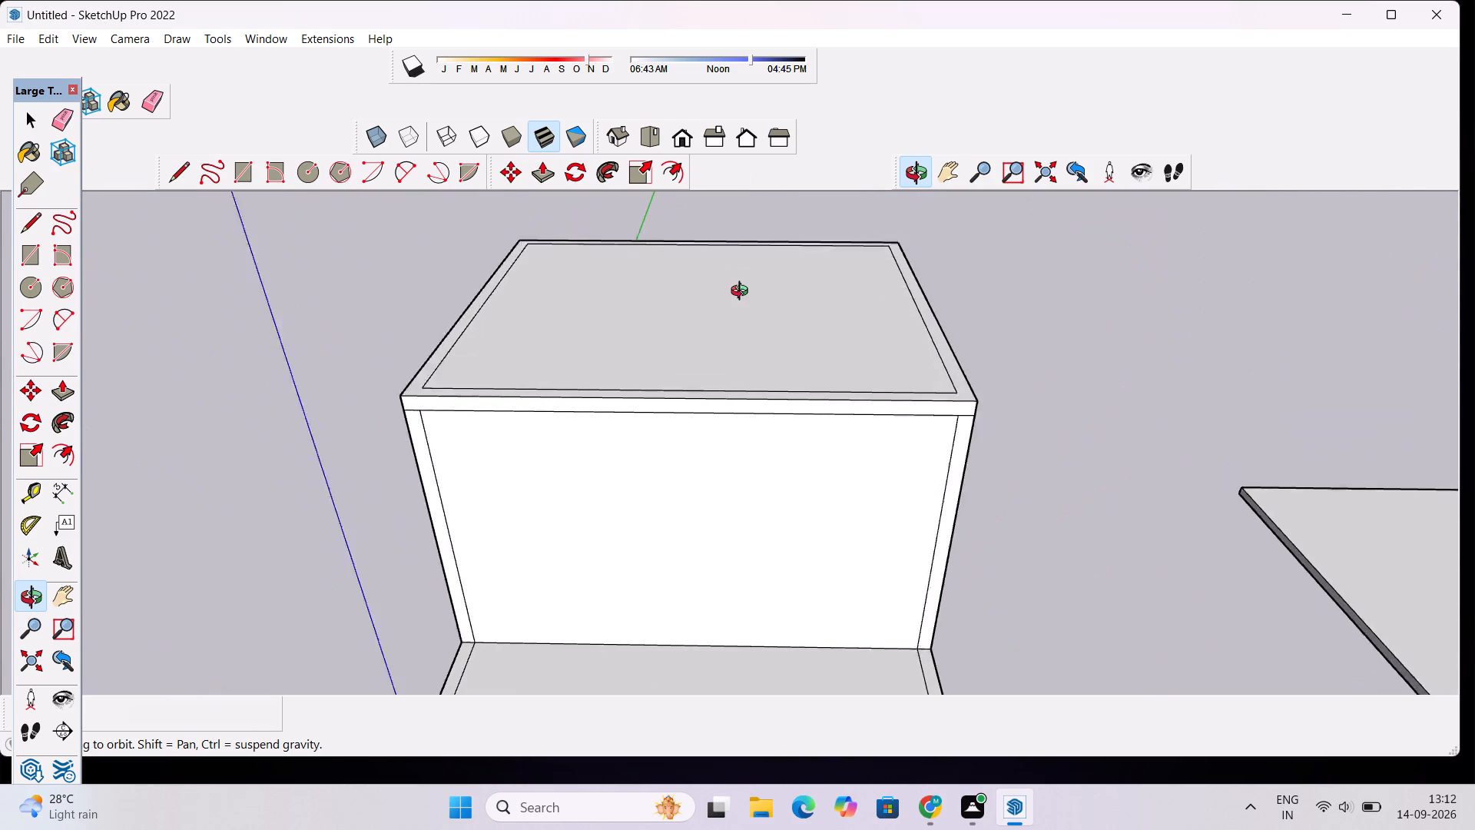
{"action": "scroll", "coordinate": [743, 293], "scroll_direction": "up", "scroll_amount": 1}
{"action": "left_click_drag", "start_coordinate": [743, 294], "coordinate": [737, 370], "text": "shift"}
{"action": "scroll", "coordinate": [731, 364], "scroll_direction": "down", "scroll_amount": 5}
{"action": "left_click_drag", "start_coordinate": [718, 399], "coordinate": [721, 539]}
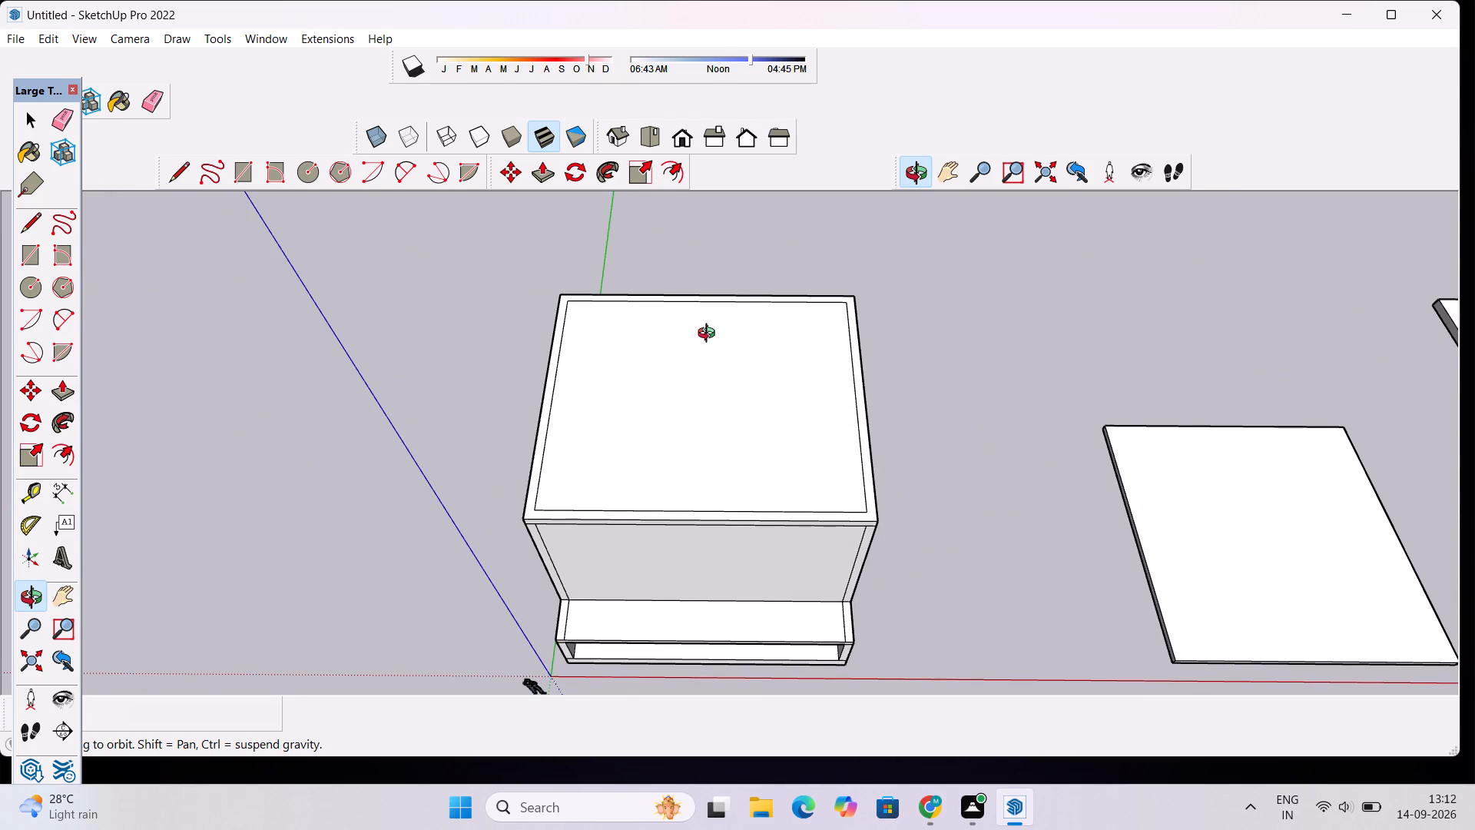
{"action": "left_click_drag", "start_coordinate": [710, 335], "coordinate": [708, 377]}
Push/Pull the 1' border ring on the roof slab upward 20' to form the next storey's walls.
{"action": "key", "text": "p"}
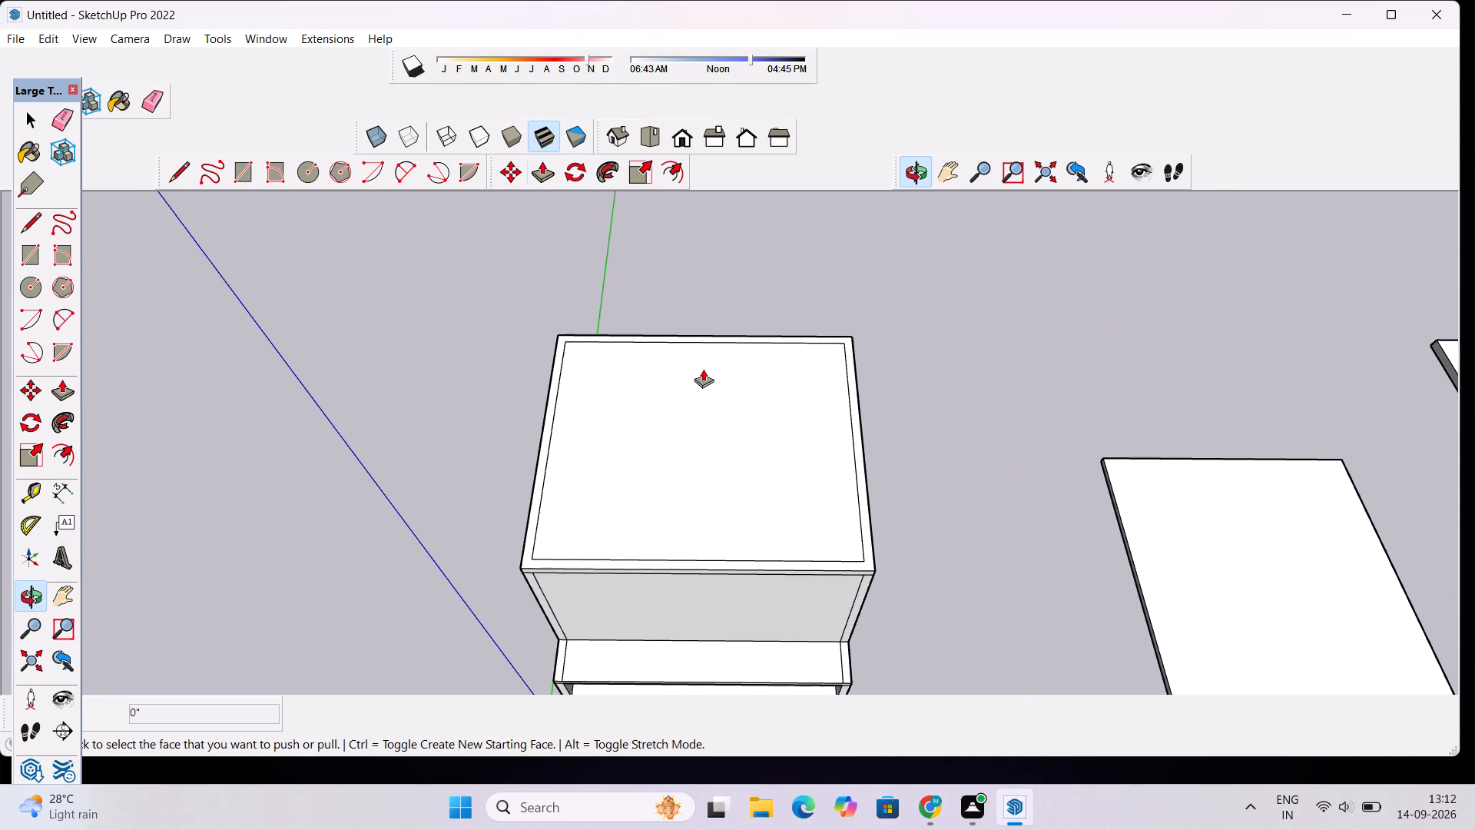
{"action": "left_click", "coordinate": [537, 560]}
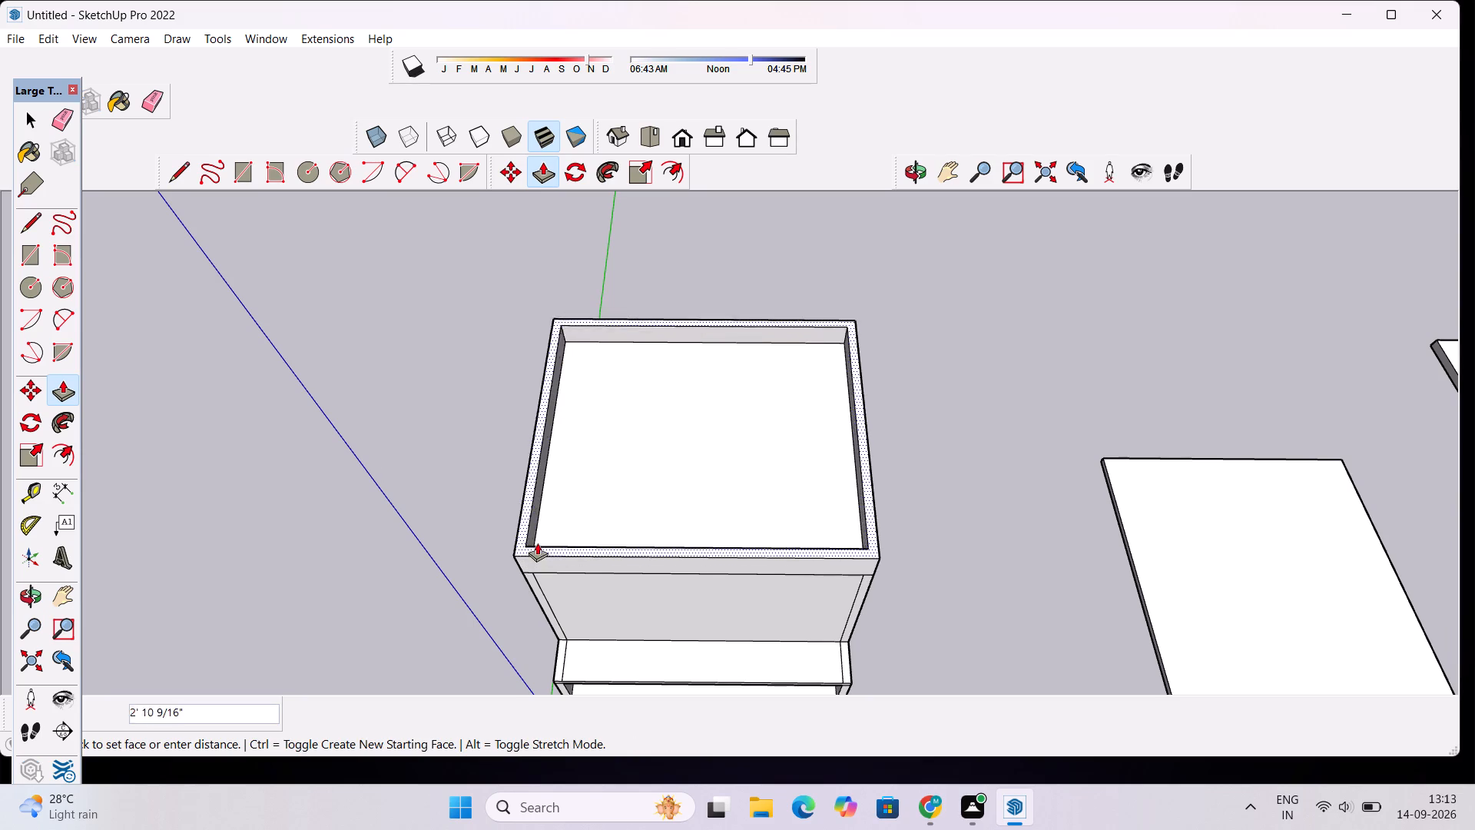
{"action": "scroll", "coordinate": [559, 470], "scroll_direction": "down", "scroll_amount": 5}
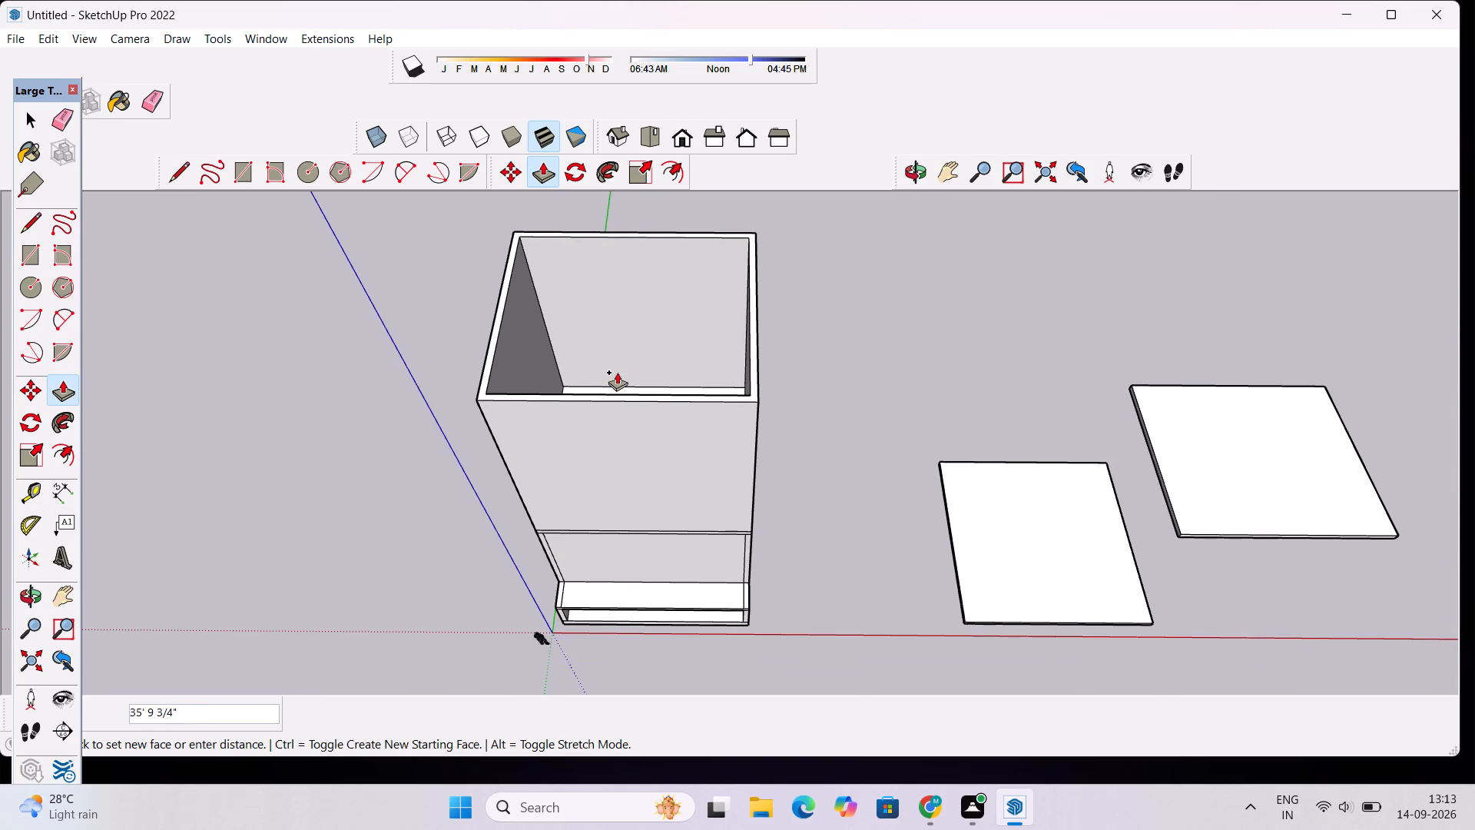
{"action": "type", "text": "20"}
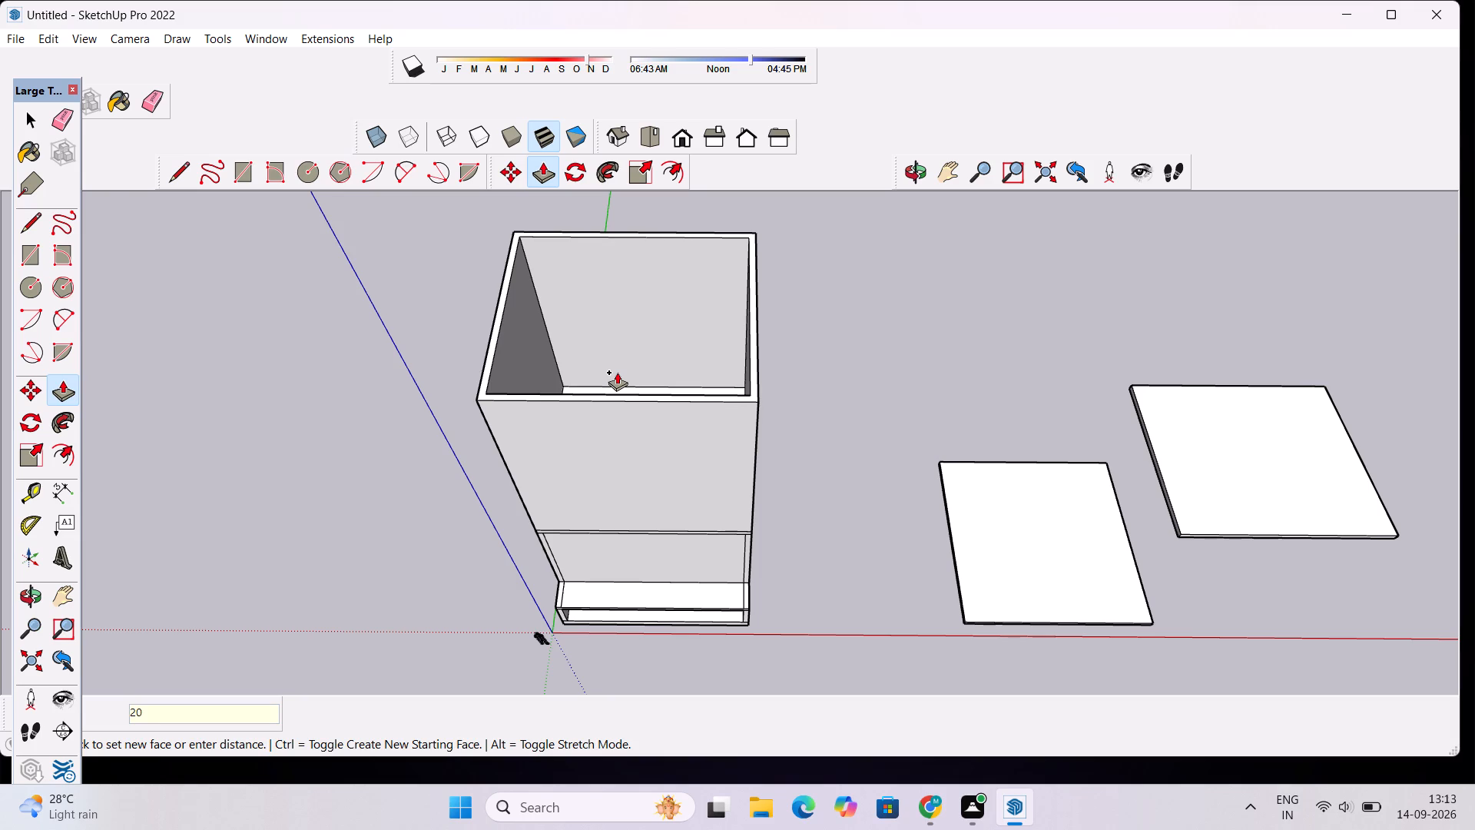
{"action": "key", "text": "apostrophe"}
{"action": "key", "text": "Return"}
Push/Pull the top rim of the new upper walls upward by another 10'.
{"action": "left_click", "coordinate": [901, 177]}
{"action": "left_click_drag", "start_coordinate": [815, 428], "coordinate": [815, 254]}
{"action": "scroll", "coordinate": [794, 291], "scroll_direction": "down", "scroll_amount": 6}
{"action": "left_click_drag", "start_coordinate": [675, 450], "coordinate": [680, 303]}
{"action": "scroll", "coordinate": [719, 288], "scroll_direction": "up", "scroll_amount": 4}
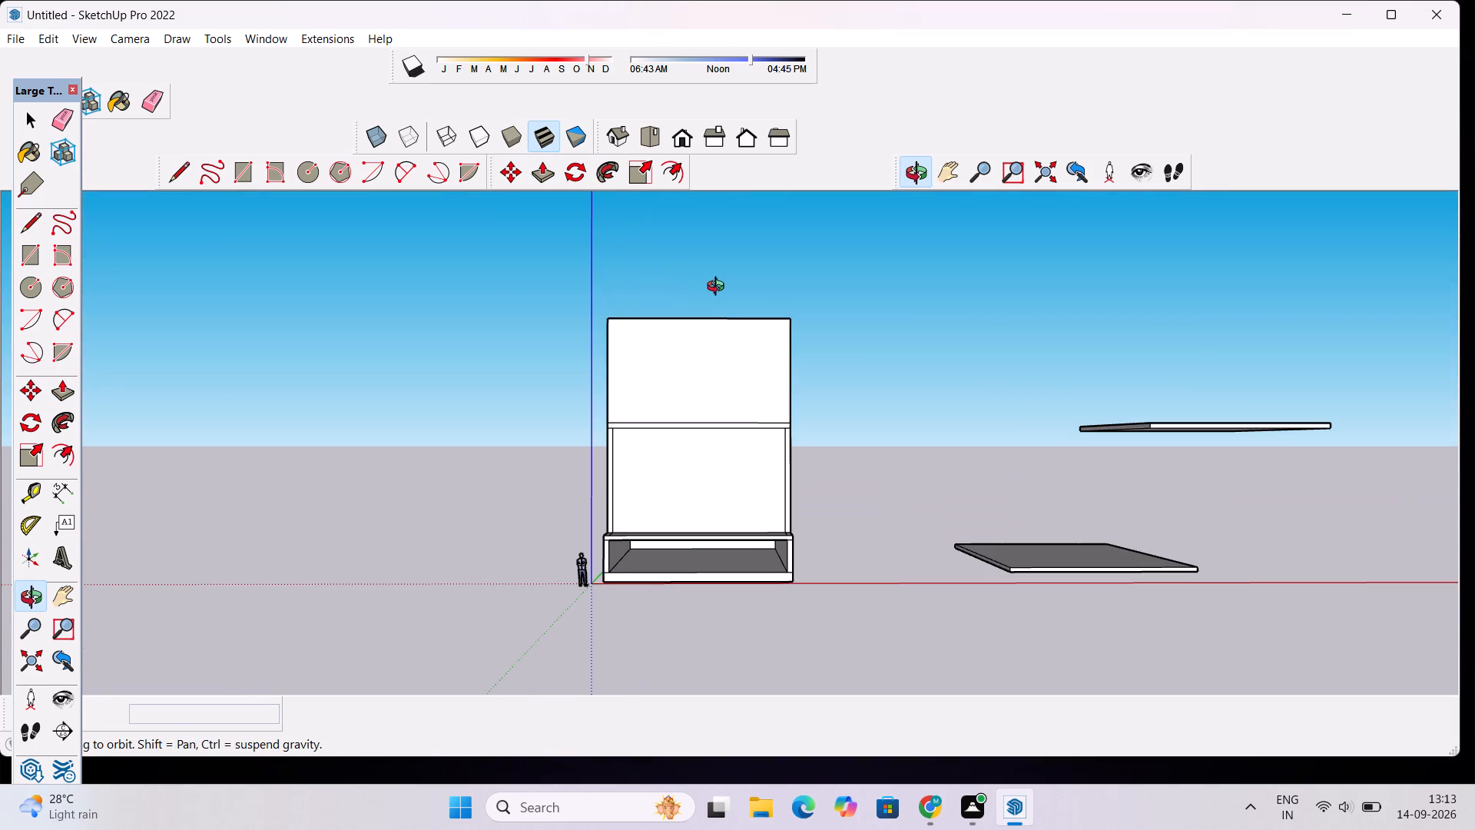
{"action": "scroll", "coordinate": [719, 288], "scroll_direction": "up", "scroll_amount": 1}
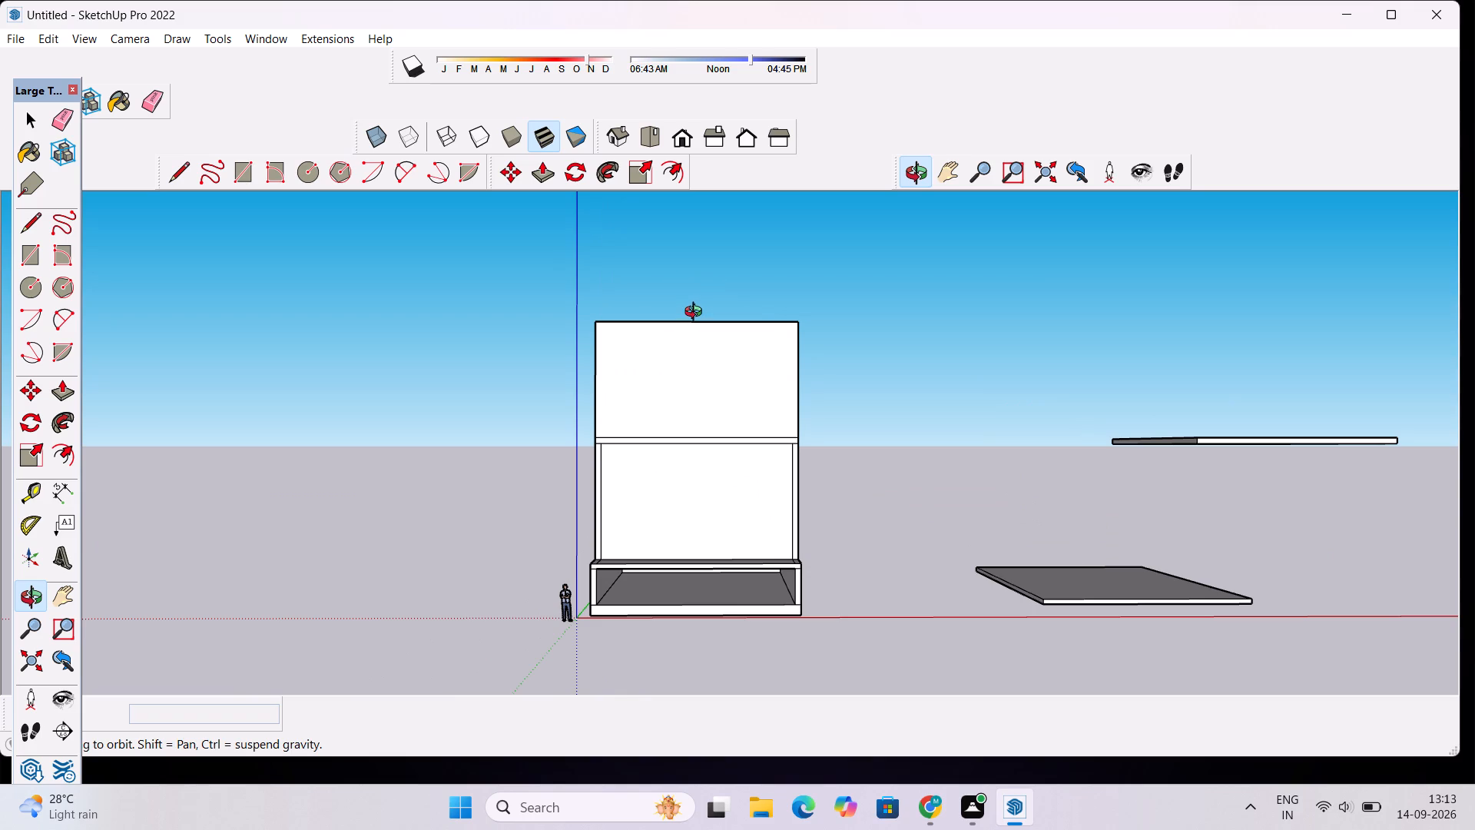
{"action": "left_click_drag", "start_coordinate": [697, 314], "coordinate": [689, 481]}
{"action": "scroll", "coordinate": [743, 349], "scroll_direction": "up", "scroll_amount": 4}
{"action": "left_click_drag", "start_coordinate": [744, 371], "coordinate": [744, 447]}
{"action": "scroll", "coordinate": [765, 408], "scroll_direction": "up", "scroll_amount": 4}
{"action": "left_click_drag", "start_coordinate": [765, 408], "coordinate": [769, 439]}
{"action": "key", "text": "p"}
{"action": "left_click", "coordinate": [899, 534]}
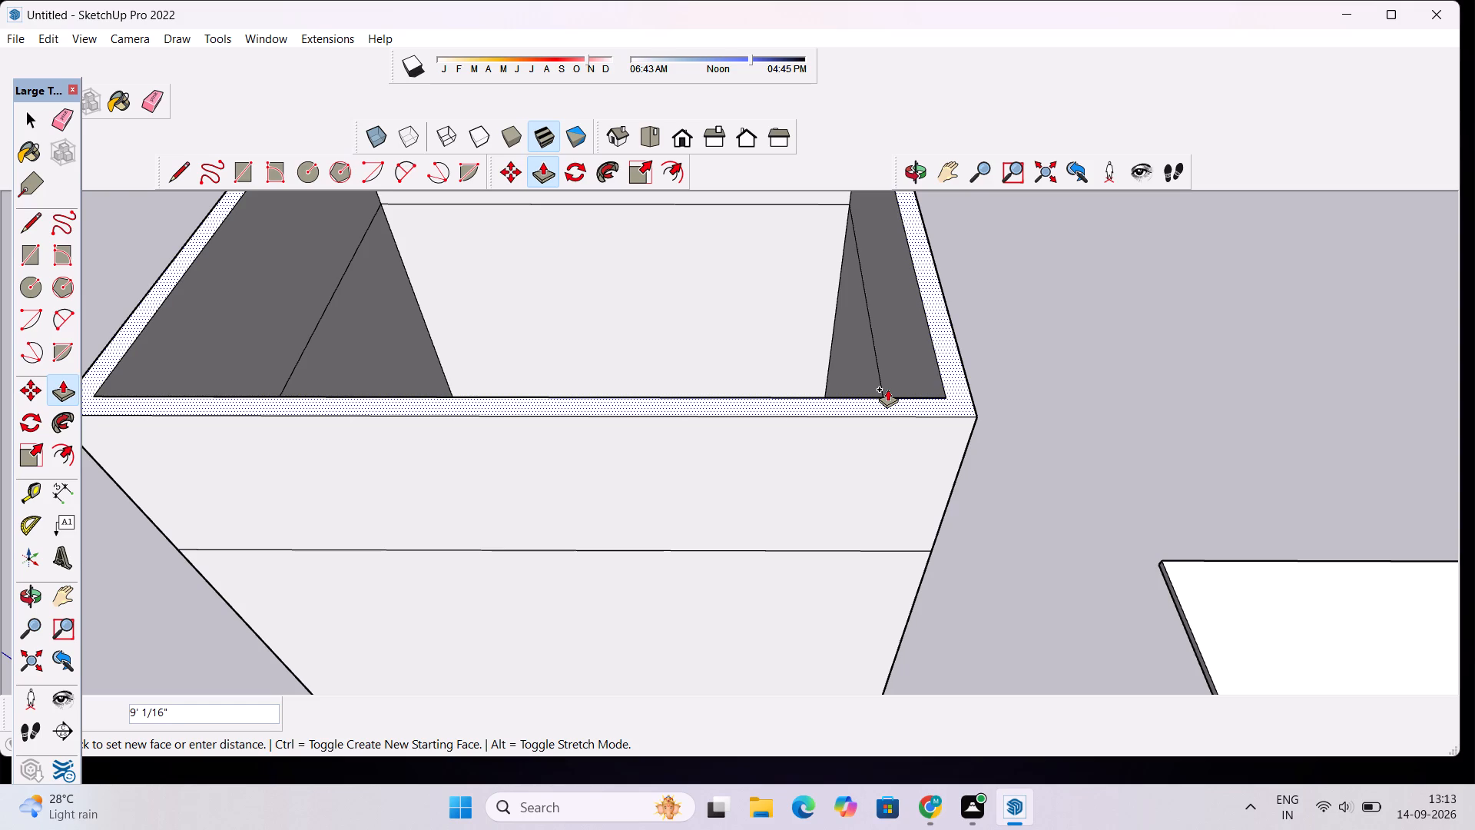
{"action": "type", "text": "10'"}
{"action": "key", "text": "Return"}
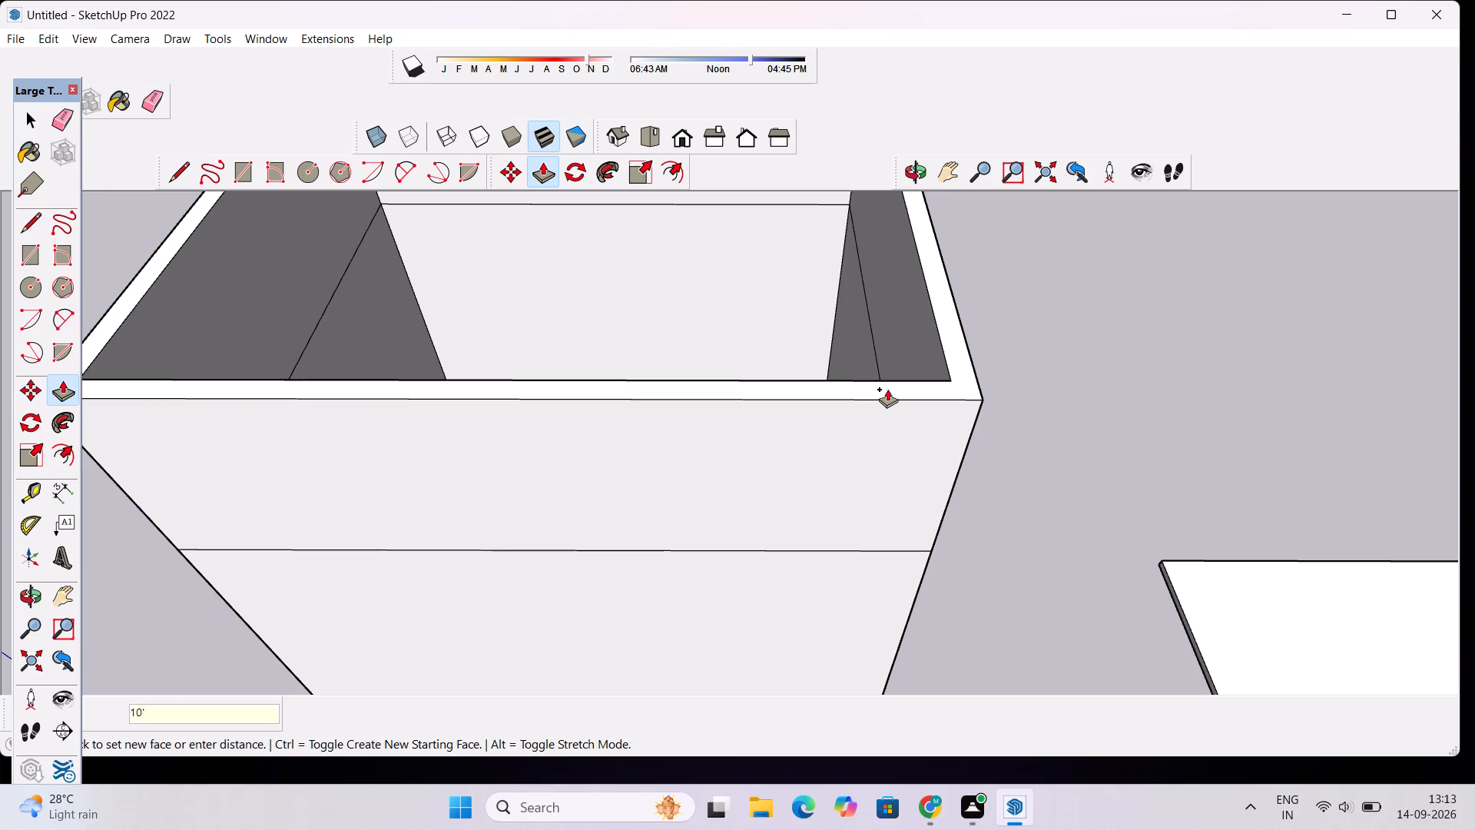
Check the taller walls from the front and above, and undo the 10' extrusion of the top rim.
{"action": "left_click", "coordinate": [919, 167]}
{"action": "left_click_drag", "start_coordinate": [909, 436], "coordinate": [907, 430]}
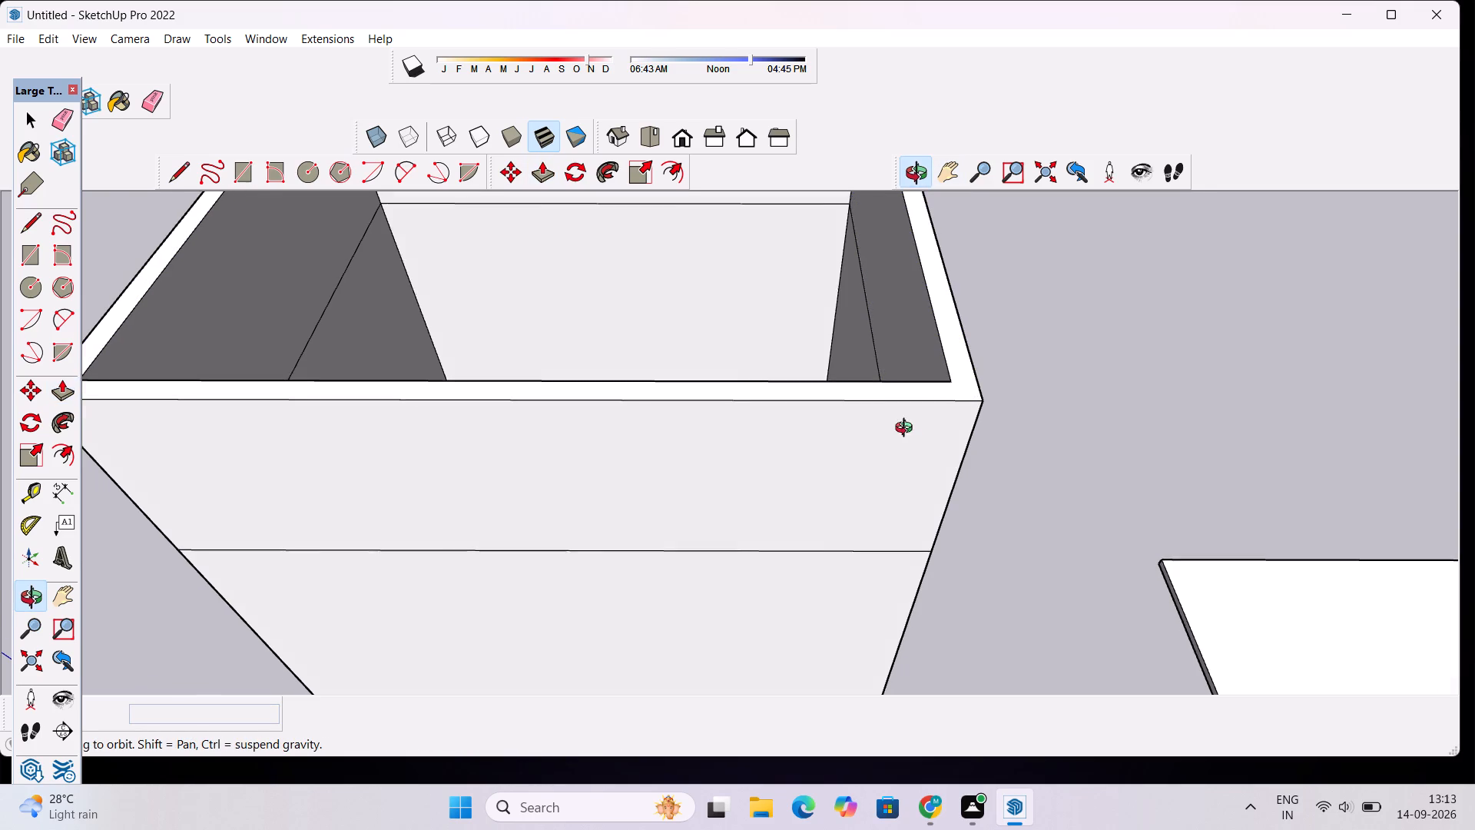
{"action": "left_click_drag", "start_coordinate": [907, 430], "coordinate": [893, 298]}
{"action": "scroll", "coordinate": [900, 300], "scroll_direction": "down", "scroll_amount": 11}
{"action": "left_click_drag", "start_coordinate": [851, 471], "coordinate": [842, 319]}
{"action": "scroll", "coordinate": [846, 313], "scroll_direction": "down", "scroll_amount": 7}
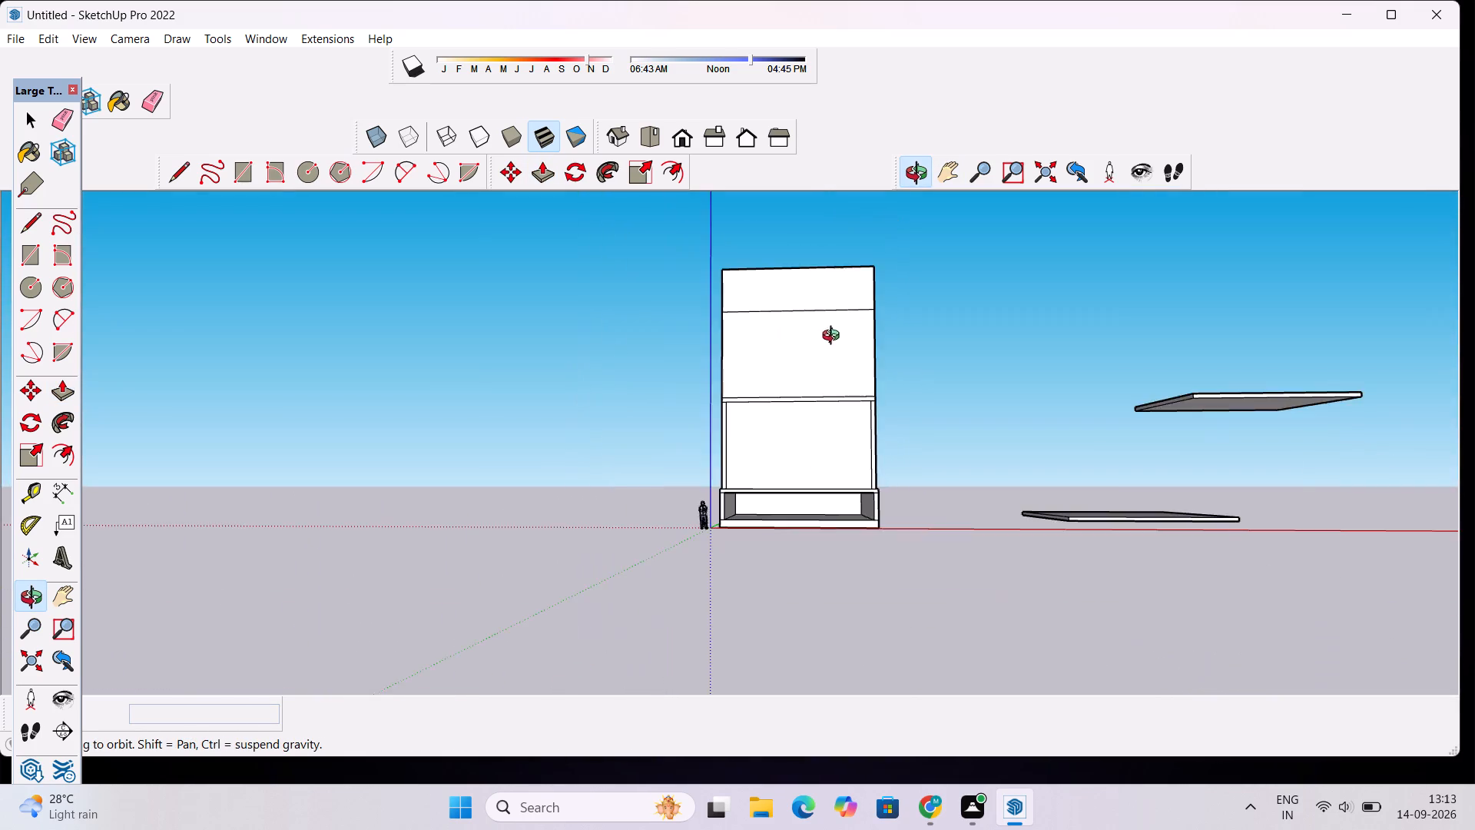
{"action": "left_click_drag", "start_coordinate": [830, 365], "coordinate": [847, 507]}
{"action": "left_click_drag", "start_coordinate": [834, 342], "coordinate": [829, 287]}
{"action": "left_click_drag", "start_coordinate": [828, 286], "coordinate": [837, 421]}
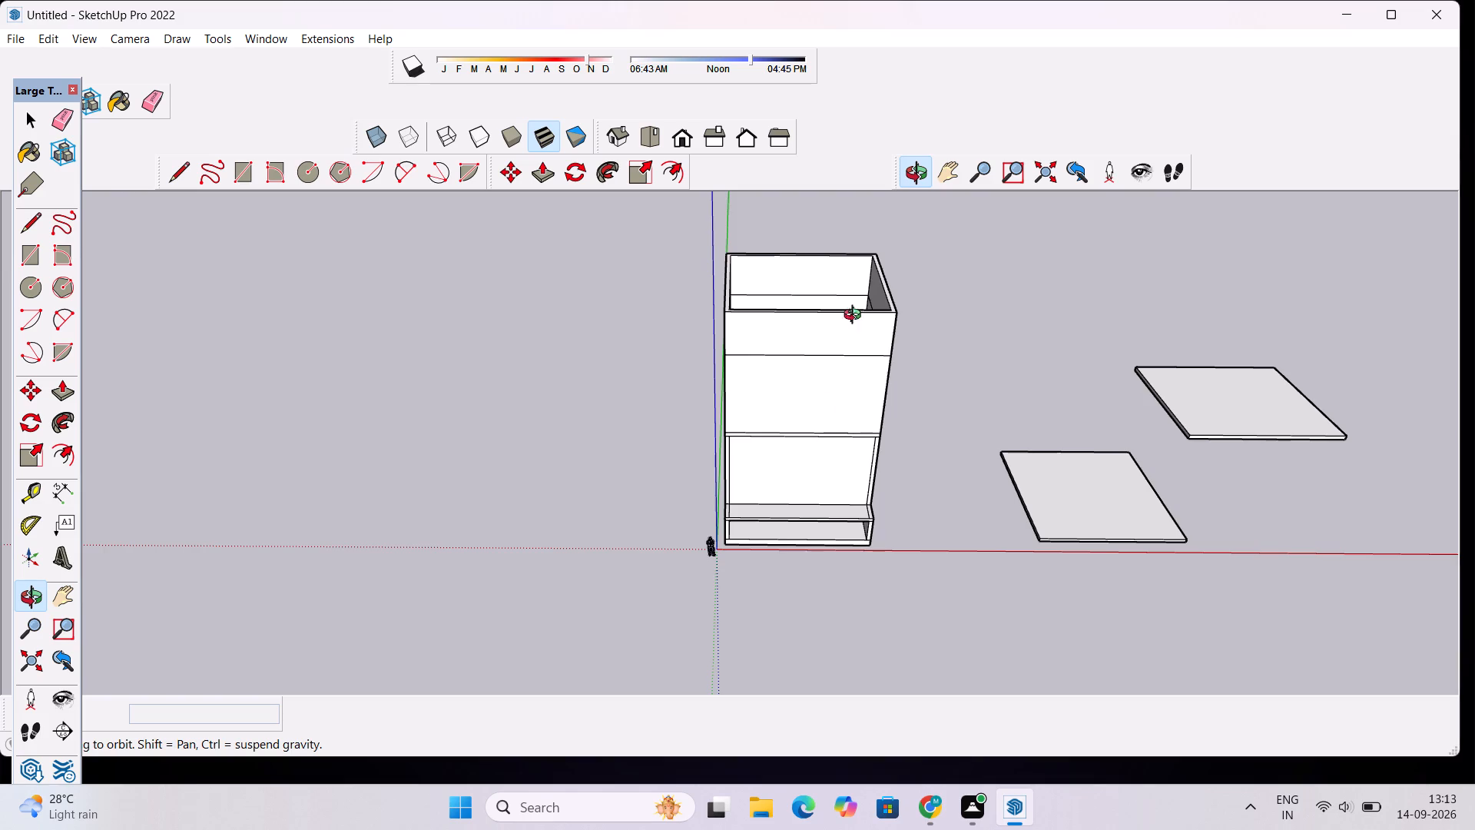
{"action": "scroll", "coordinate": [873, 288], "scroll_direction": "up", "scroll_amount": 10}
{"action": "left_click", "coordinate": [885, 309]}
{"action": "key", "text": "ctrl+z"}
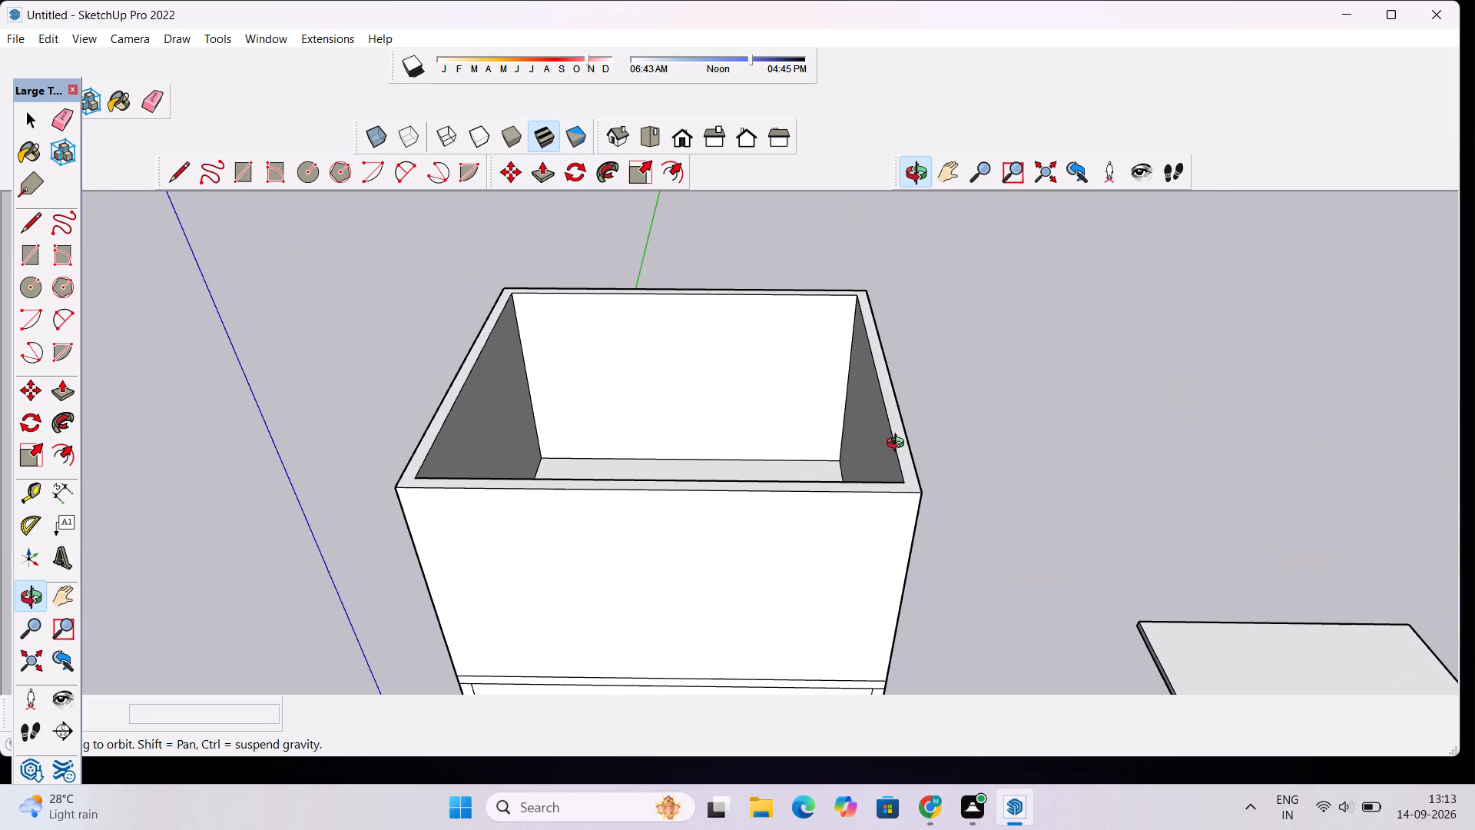
Push/Pull the top rim of the upper-storey walls upward by 5'.
{"action": "scroll", "coordinate": [898, 453], "scroll_direction": "up", "scroll_amount": 5}
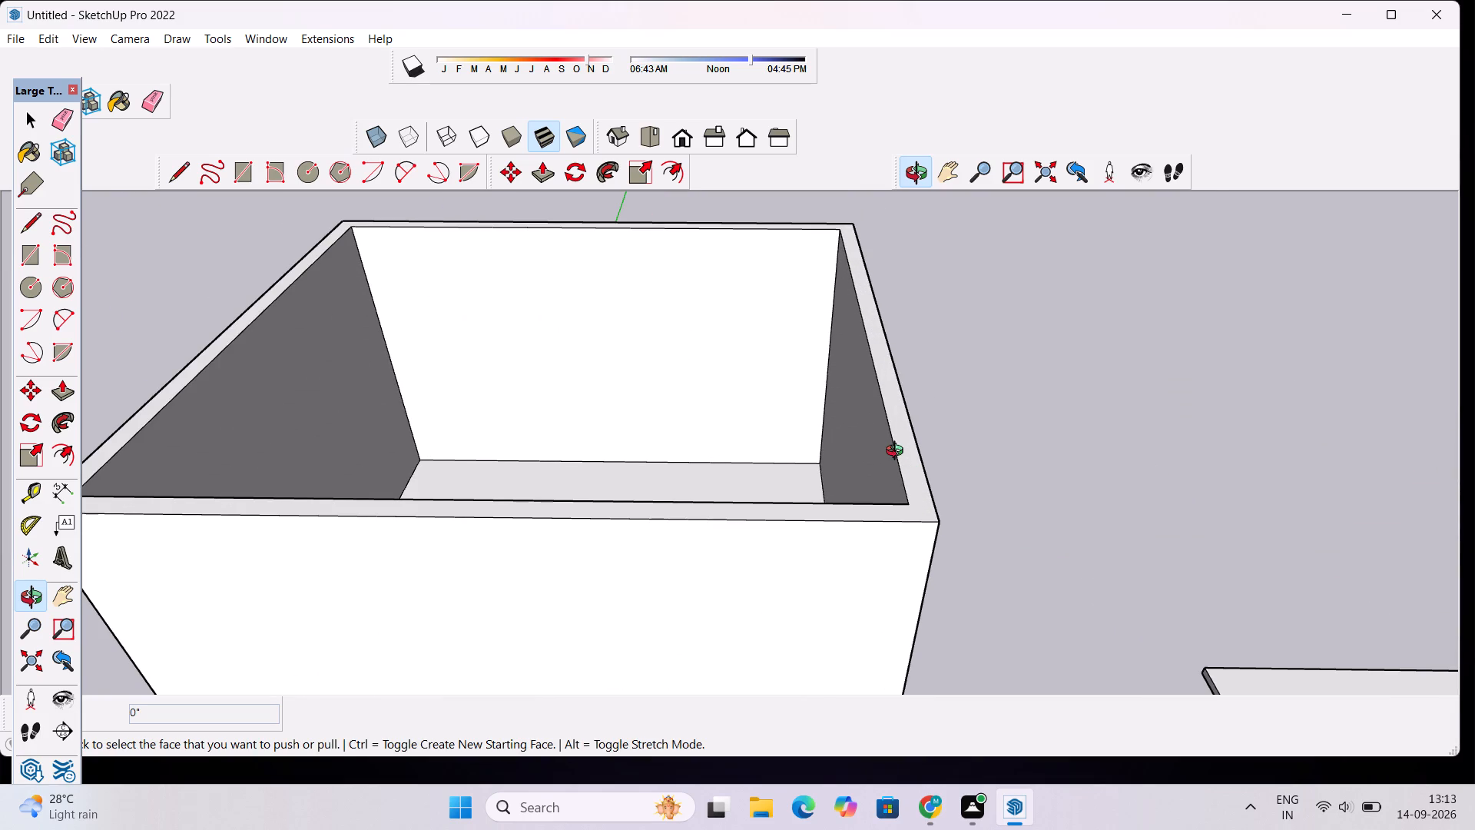
{"action": "key", "text": "p"}
{"action": "left_click", "coordinate": [907, 511]}
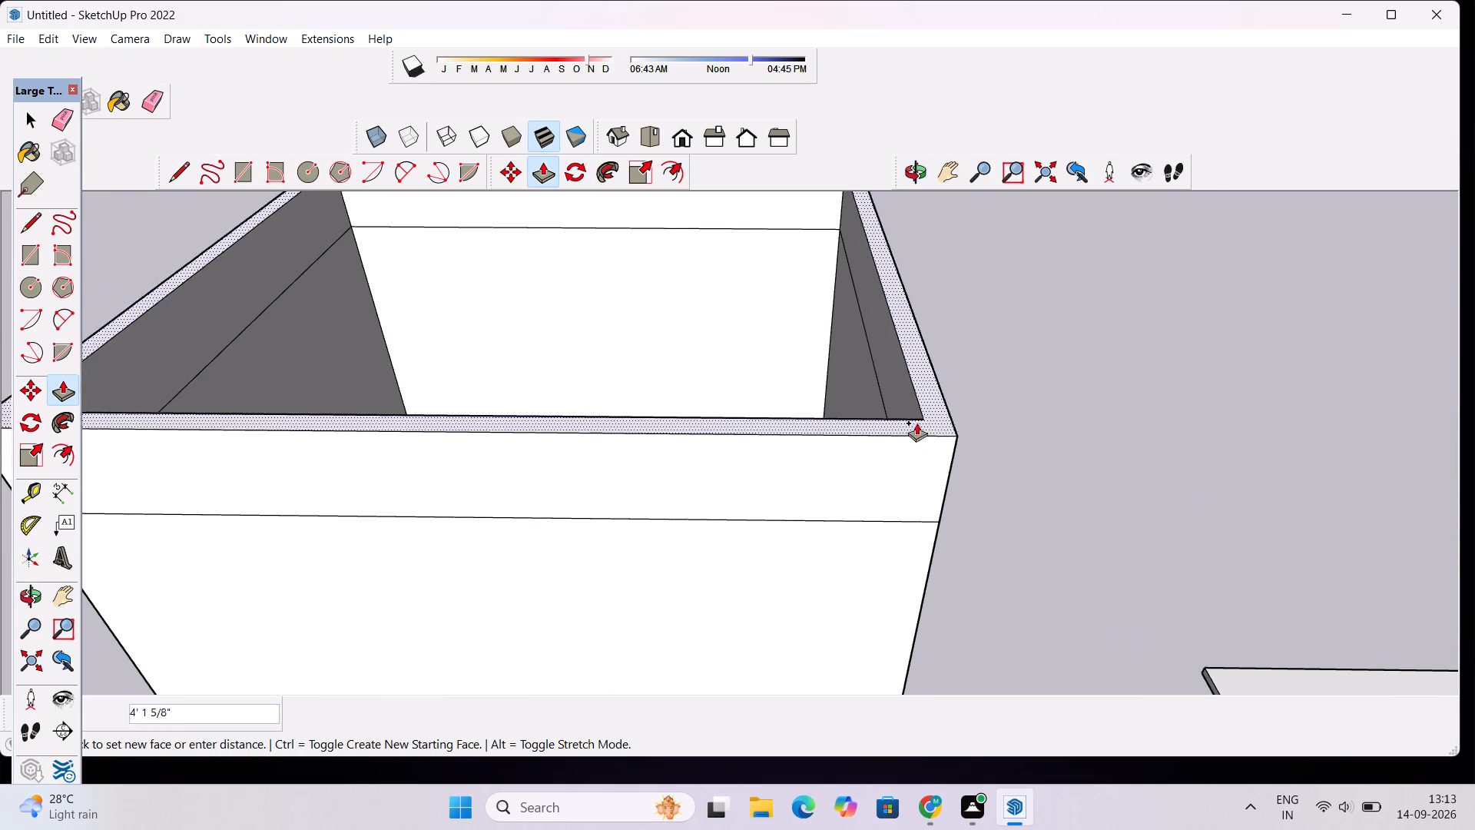
{"action": "type", "text": "5'"}
{"action": "key", "text": "Return"}
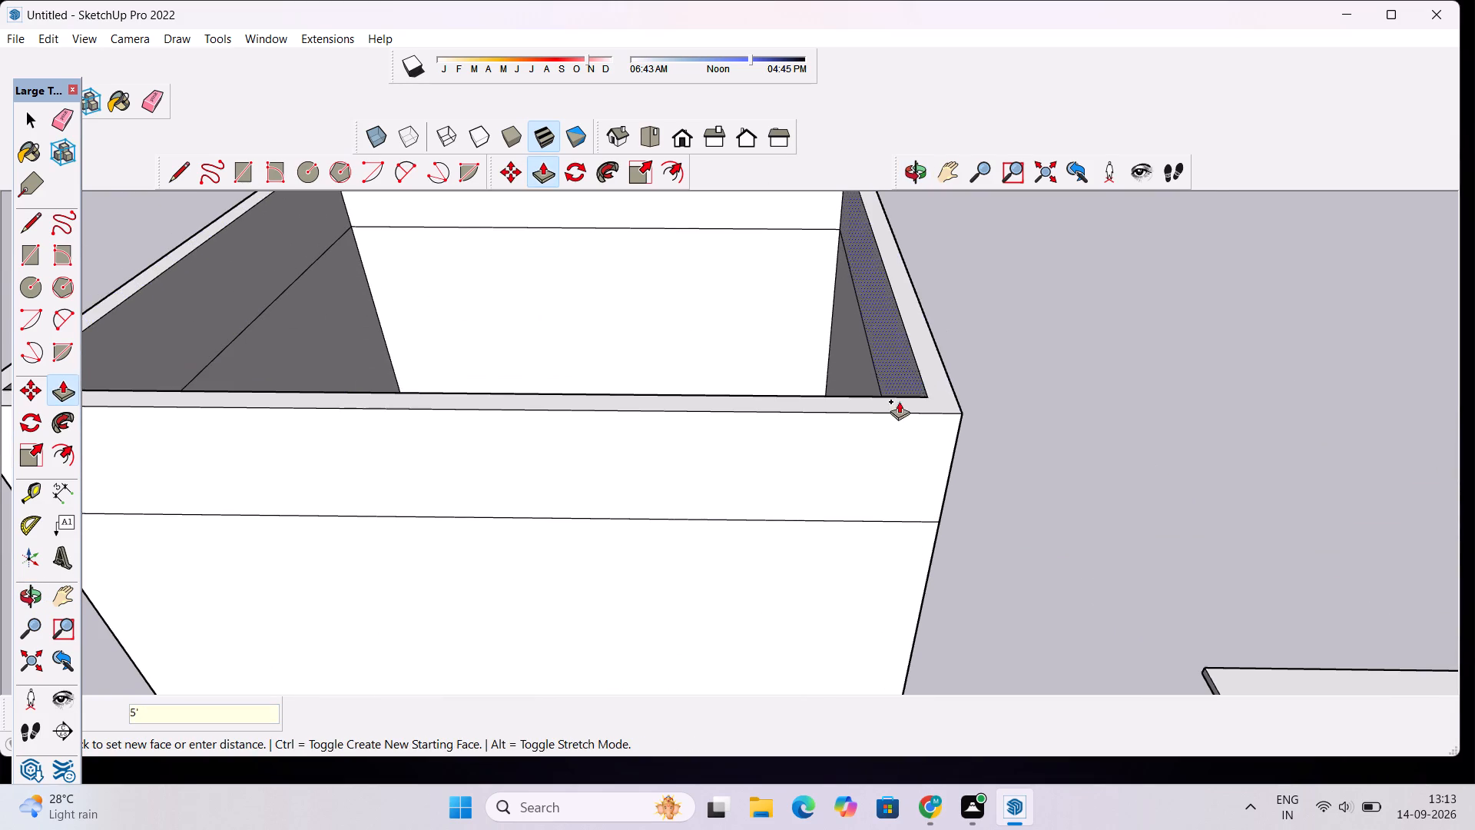
Examine the building's front and the proportions of its raised upper storey.
{"action": "scroll", "coordinate": [899, 401], "scroll_direction": "down", "scroll_amount": 5}
{"action": "left_click", "coordinate": [920, 168]}
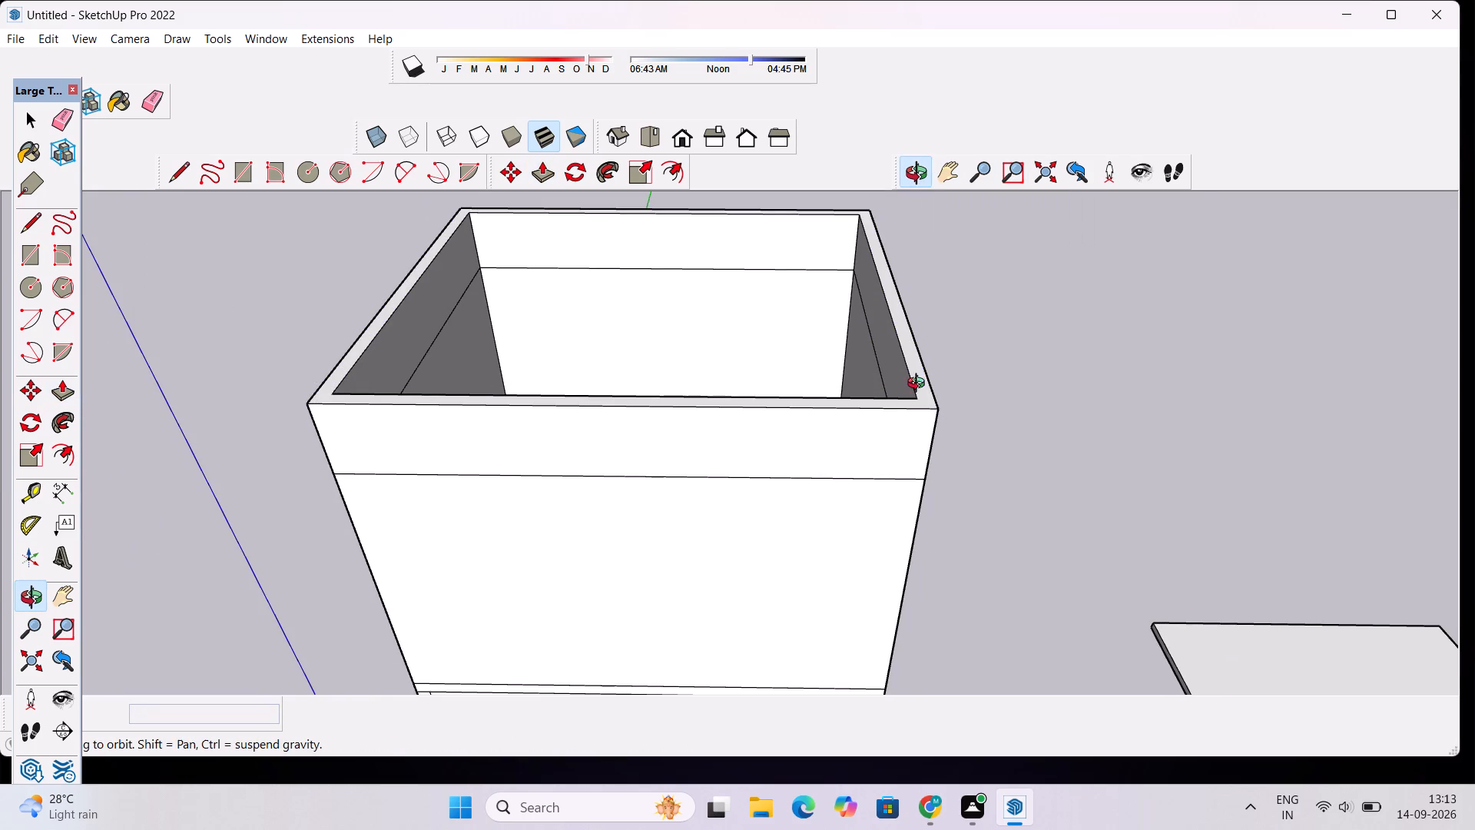
{"action": "left_click_drag", "start_coordinate": [920, 385], "coordinate": [920, 305]}
{"action": "scroll", "coordinate": [920, 305], "scroll_direction": "down", "scroll_amount": 4}
{"action": "scroll", "coordinate": [875, 396], "scroll_direction": "up", "scroll_amount": 2}
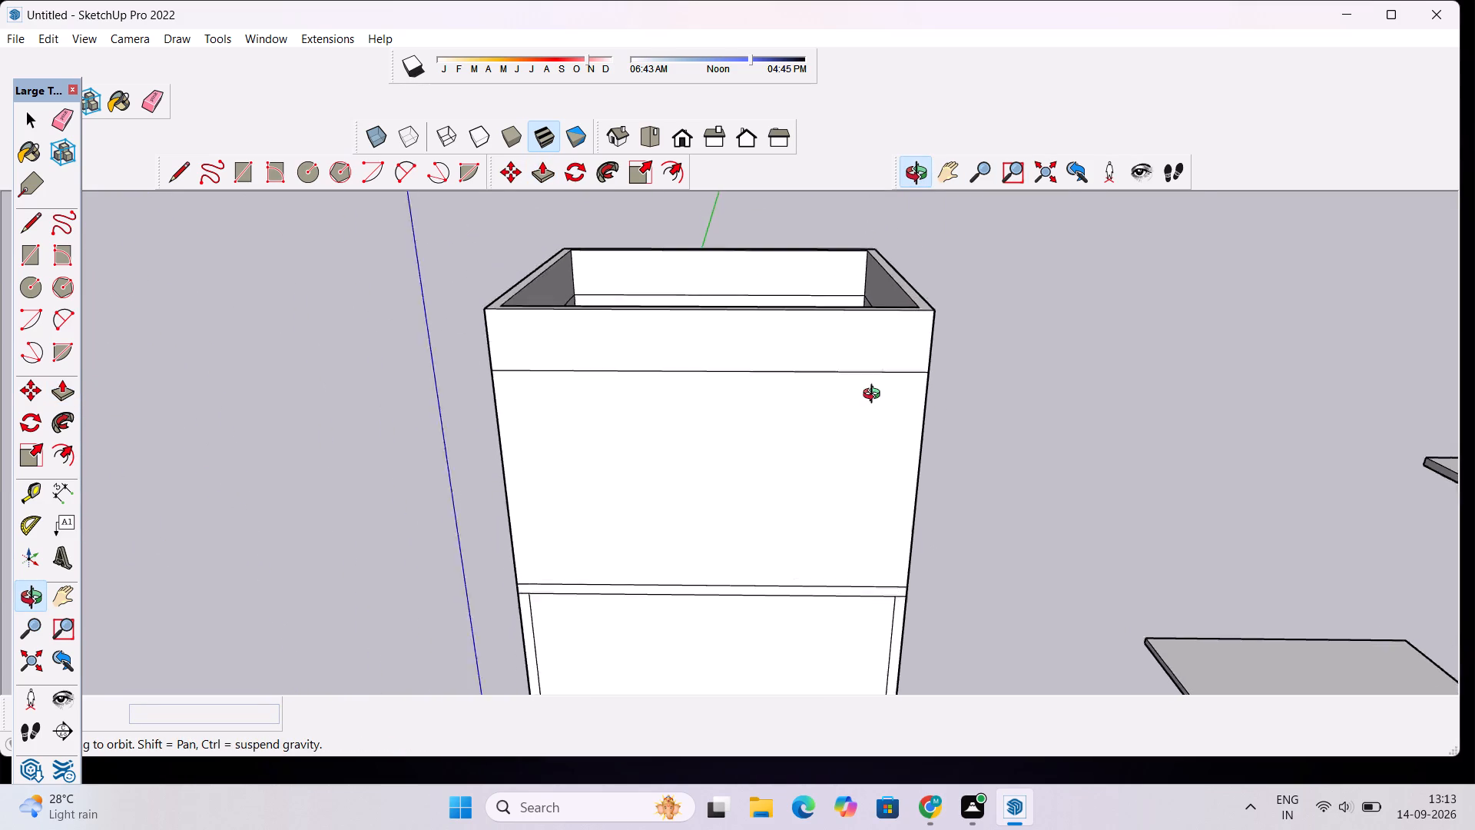
{"action": "scroll", "coordinate": [875, 396], "scroll_direction": "up", "scroll_amount": 2}
{"action": "left_click_drag", "start_coordinate": [870, 385], "coordinate": [880, 335]}
{"action": "scroll", "coordinate": [880, 334], "scroll_direction": "down", "scroll_amount": 3}
{"action": "left_click_drag", "start_coordinate": [880, 334], "coordinate": [883, 397]}
{"action": "scroll", "coordinate": [877, 333], "scroll_direction": "down", "scroll_amount": 5}
{"action": "left_click_drag", "start_coordinate": [854, 463], "coordinate": [867, 371]}
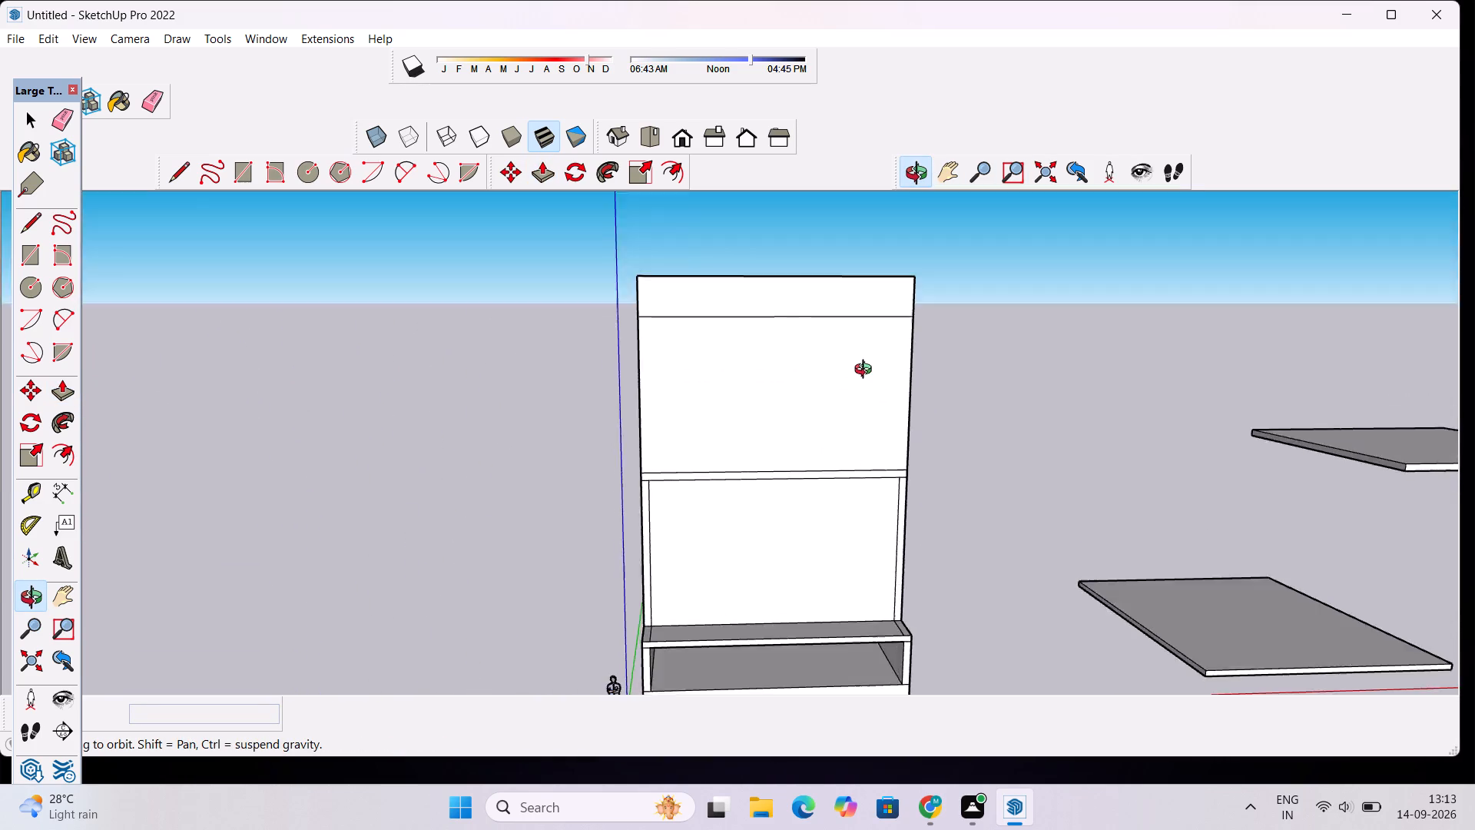
{"action": "left_click_drag", "start_coordinate": [867, 371], "coordinate": [818, 381]}
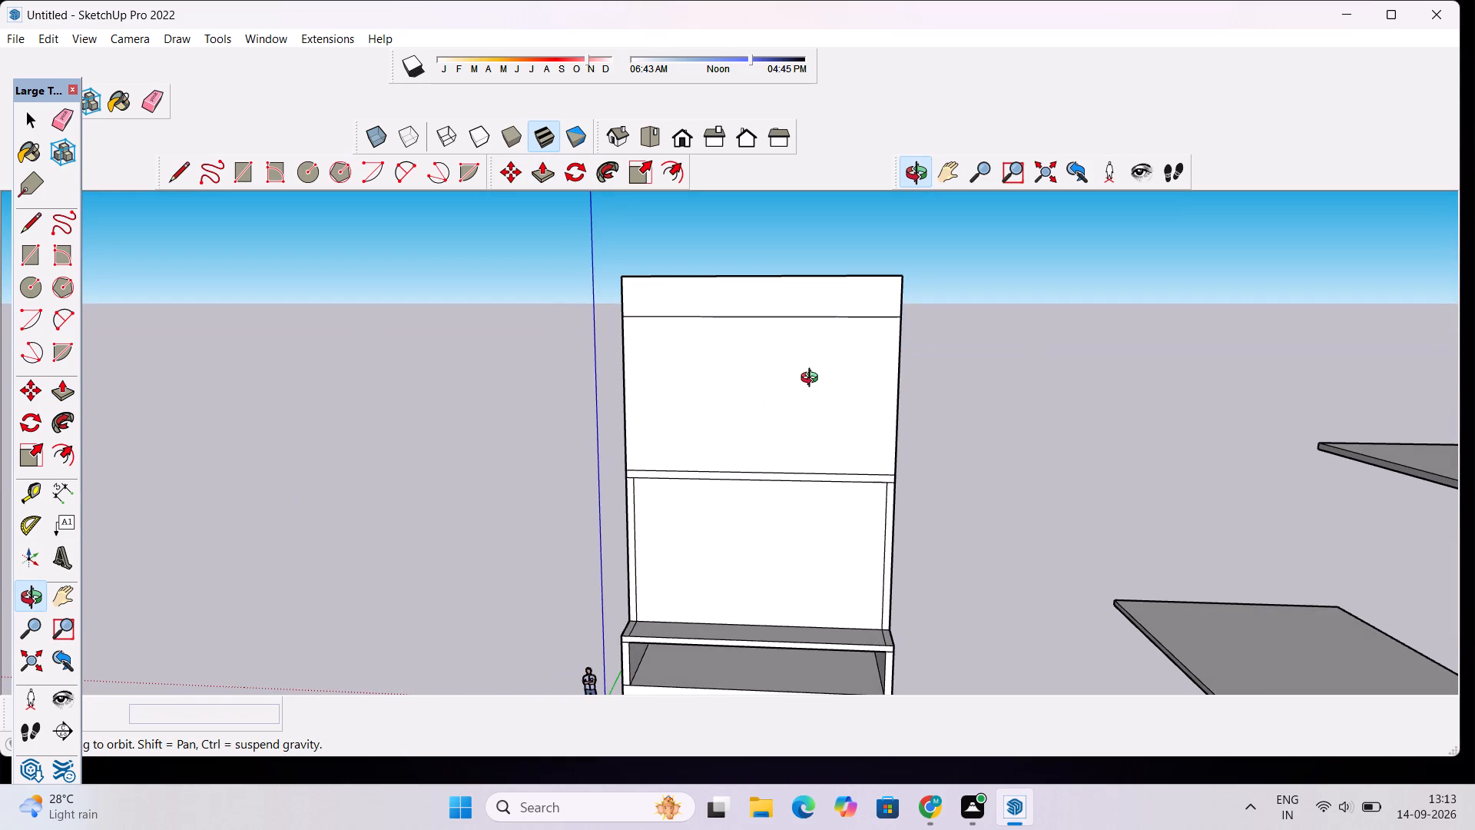
Examine the building's front elevation and the height of its 5' top wall band from several distances.
{"action": "scroll", "coordinate": [812, 378], "scroll_direction": "down", "scroll_amount": 6}
{"action": "left_click_drag", "start_coordinate": [803, 433], "coordinate": [817, 340]}
{"action": "scroll", "coordinate": [782, 328], "scroll_direction": "up", "scroll_amount": 5}
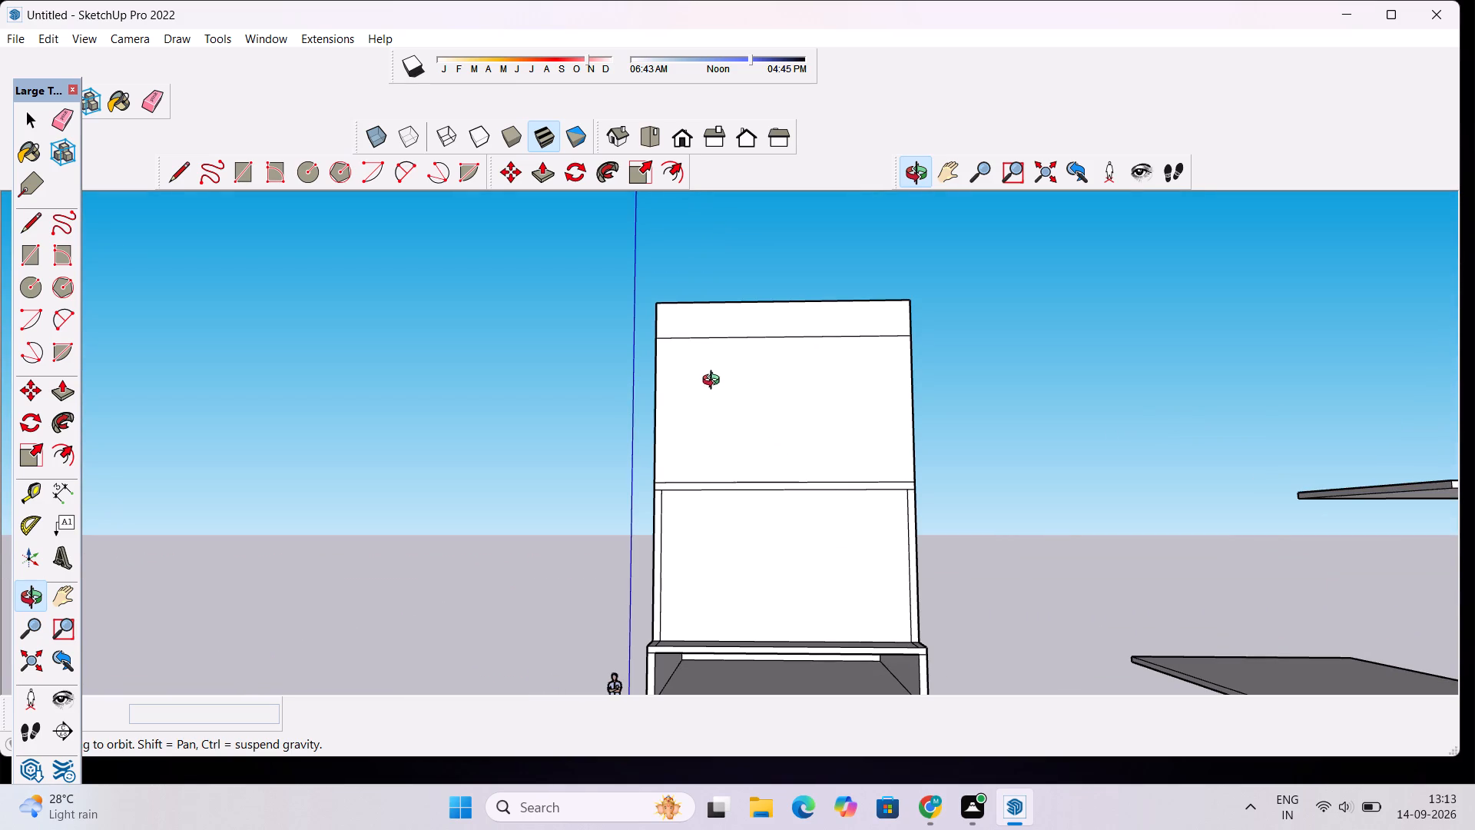
{"action": "scroll", "coordinate": [723, 417], "scroll_direction": "down", "scroll_amount": 4}
{"action": "left_click_drag", "start_coordinate": [816, 312], "coordinate": [831, 438]}
{"action": "left_click_drag", "start_coordinate": [794, 422], "coordinate": [790, 397]}
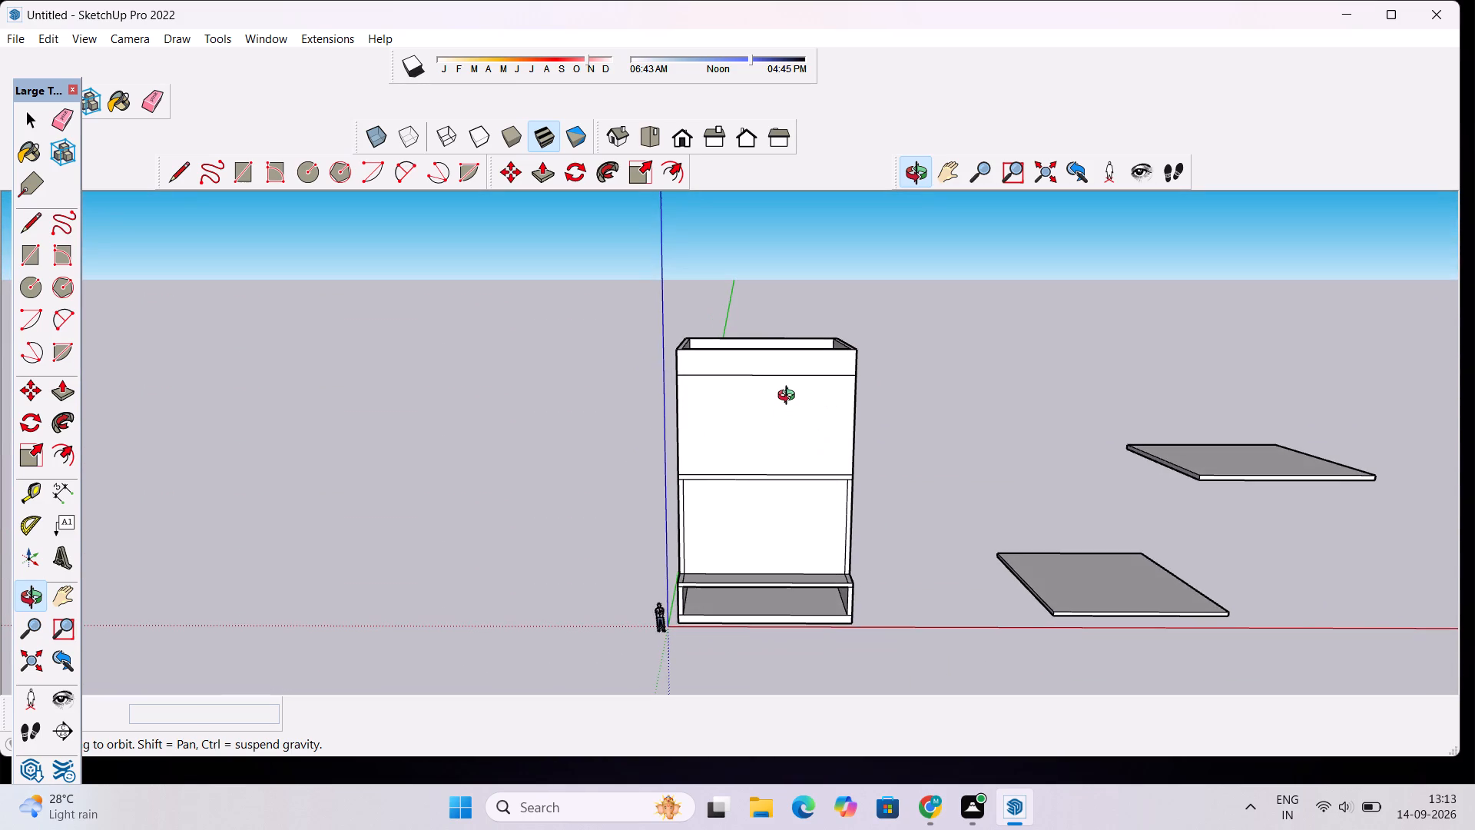
{"action": "scroll", "coordinate": [790, 396], "scroll_direction": "down", "scroll_amount": 8}
{"action": "scroll", "coordinate": [765, 430], "scroll_direction": "up", "scroll_amount": 5}
{"action": "left_click_drag", "start_coordinate": [770, 456], "coordinate": [771, 433]}
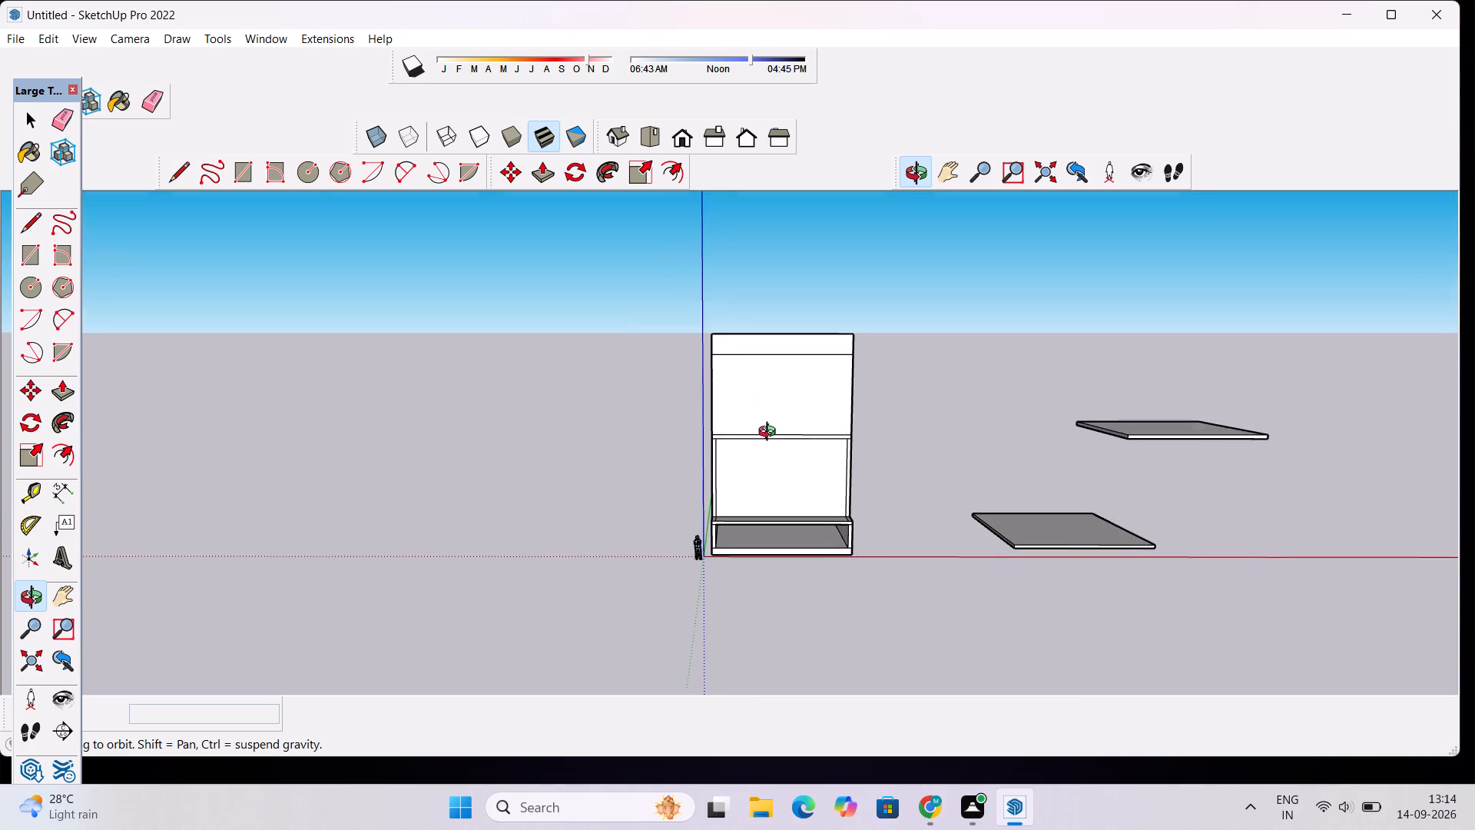
{"action": "left_click_drag", "start_coordinate": [771, 433], "coordinate": [771, 429]}
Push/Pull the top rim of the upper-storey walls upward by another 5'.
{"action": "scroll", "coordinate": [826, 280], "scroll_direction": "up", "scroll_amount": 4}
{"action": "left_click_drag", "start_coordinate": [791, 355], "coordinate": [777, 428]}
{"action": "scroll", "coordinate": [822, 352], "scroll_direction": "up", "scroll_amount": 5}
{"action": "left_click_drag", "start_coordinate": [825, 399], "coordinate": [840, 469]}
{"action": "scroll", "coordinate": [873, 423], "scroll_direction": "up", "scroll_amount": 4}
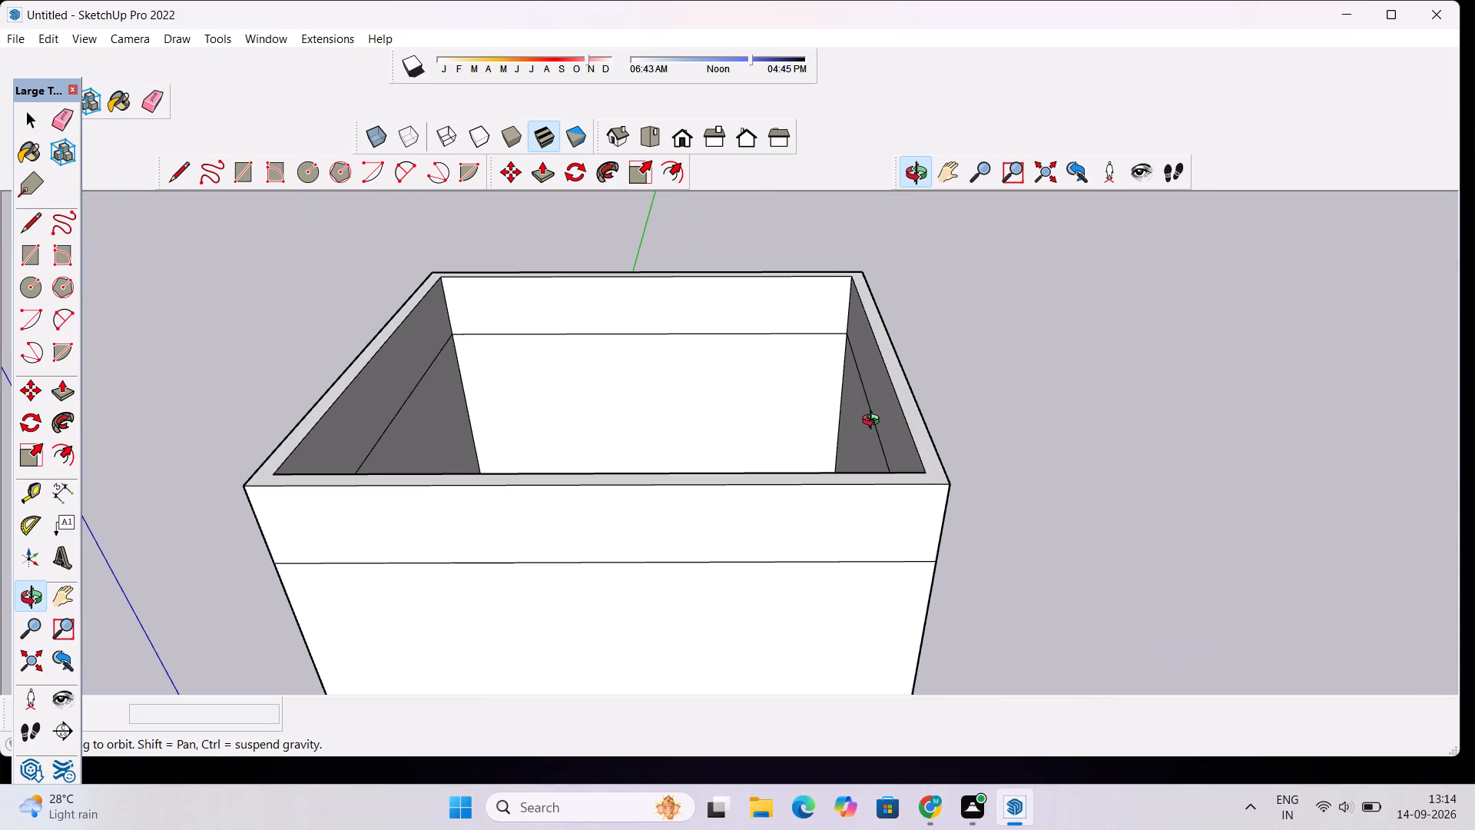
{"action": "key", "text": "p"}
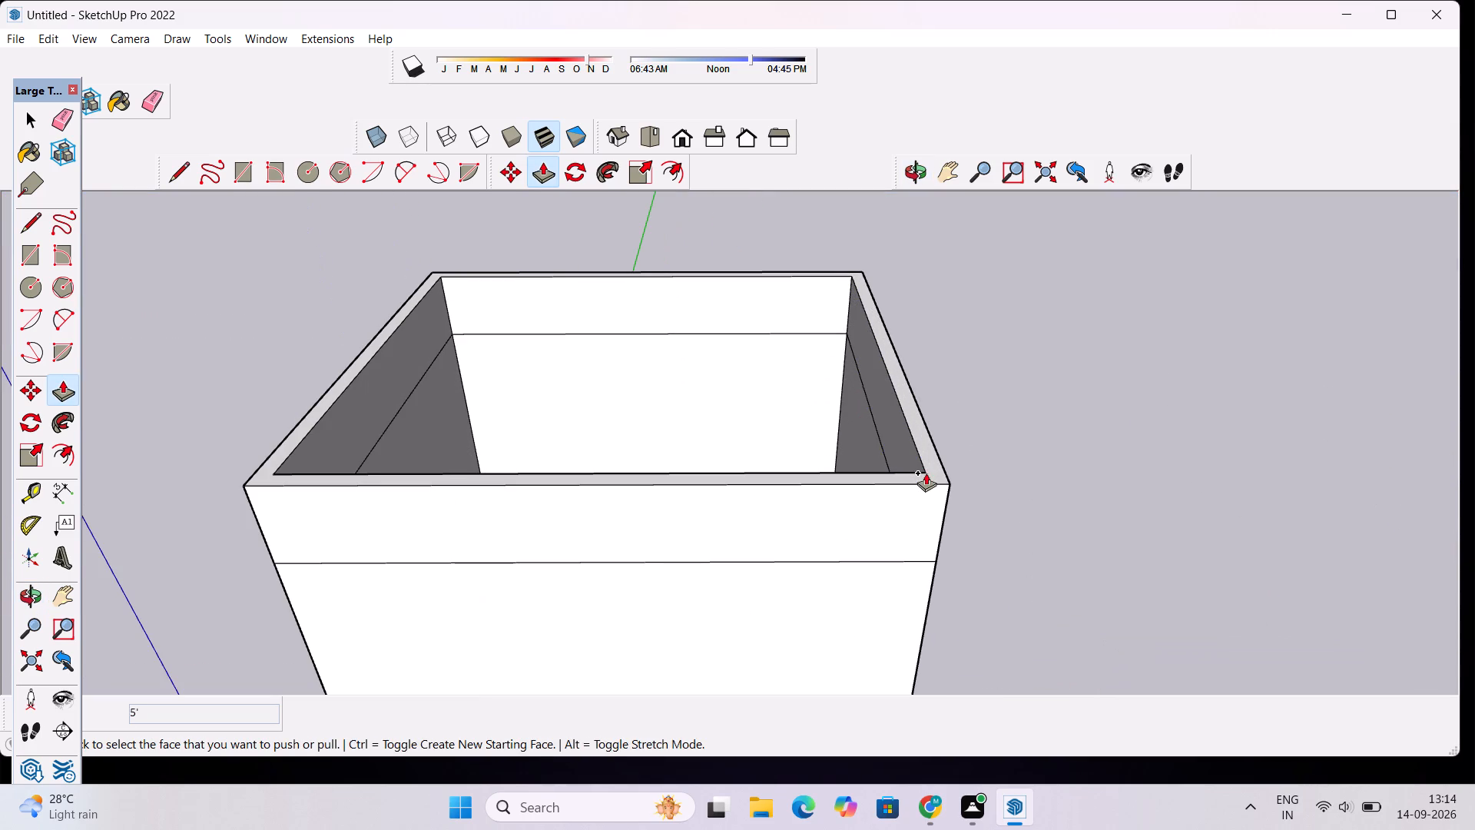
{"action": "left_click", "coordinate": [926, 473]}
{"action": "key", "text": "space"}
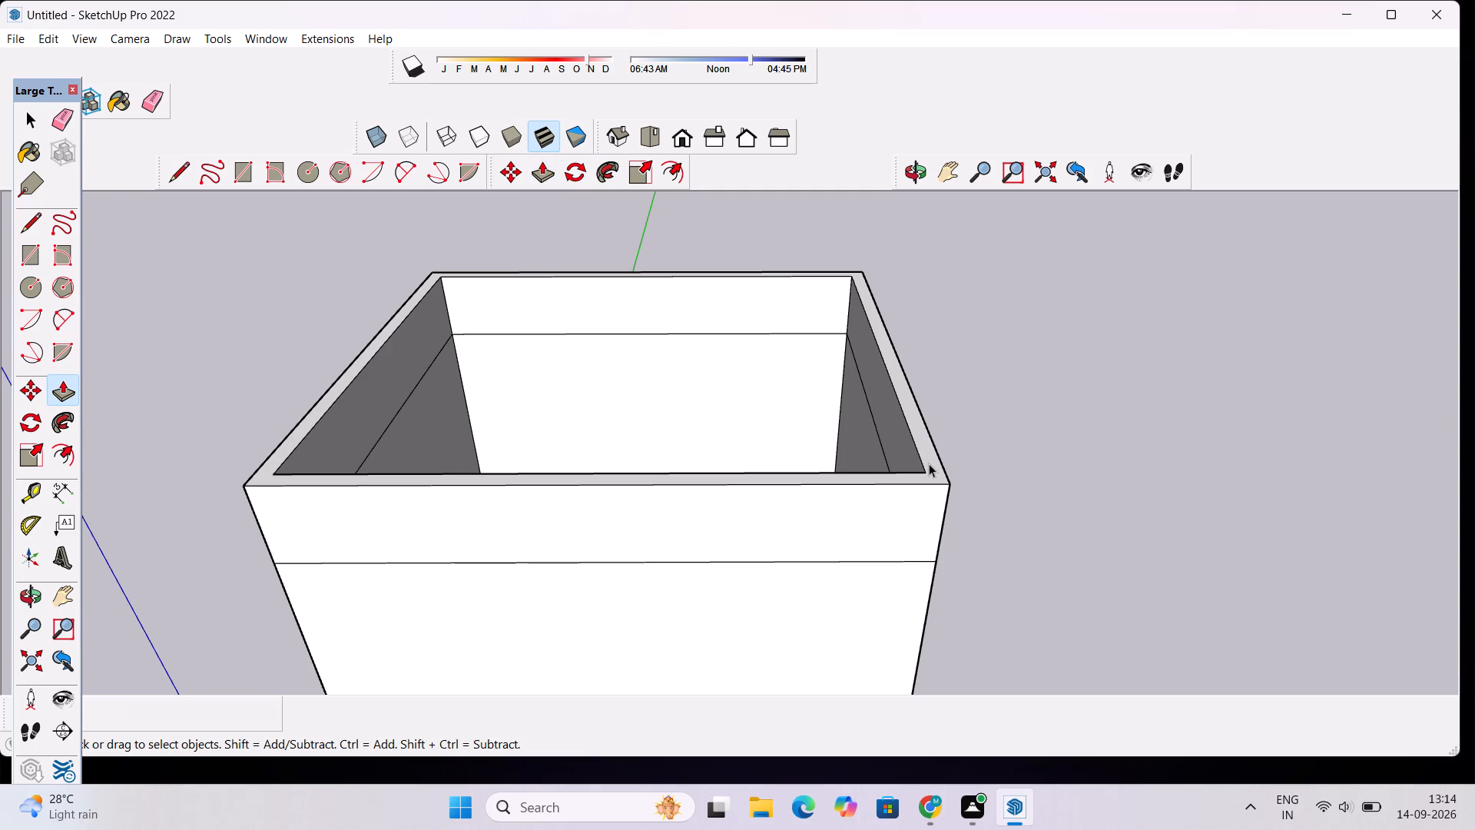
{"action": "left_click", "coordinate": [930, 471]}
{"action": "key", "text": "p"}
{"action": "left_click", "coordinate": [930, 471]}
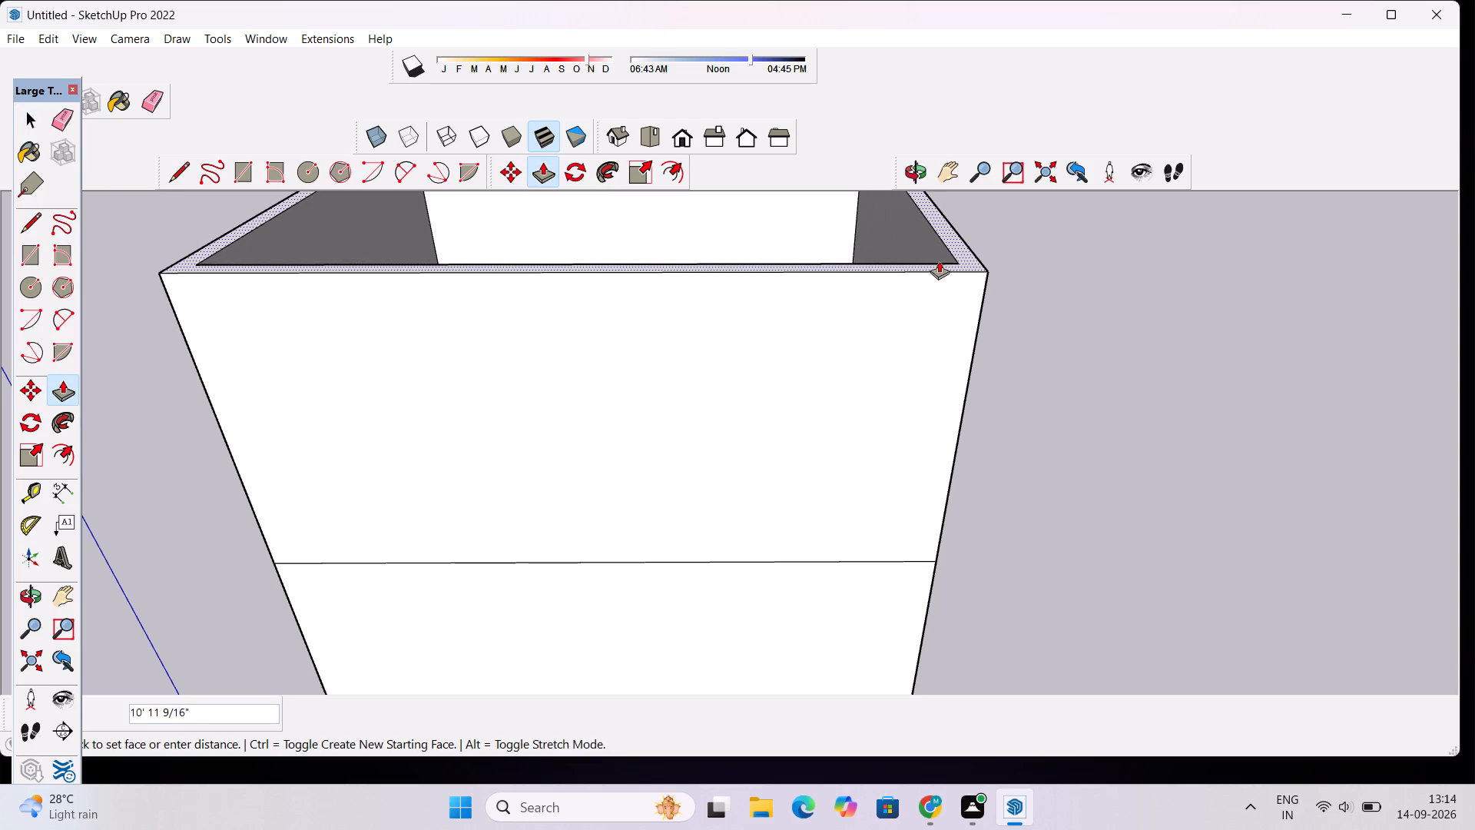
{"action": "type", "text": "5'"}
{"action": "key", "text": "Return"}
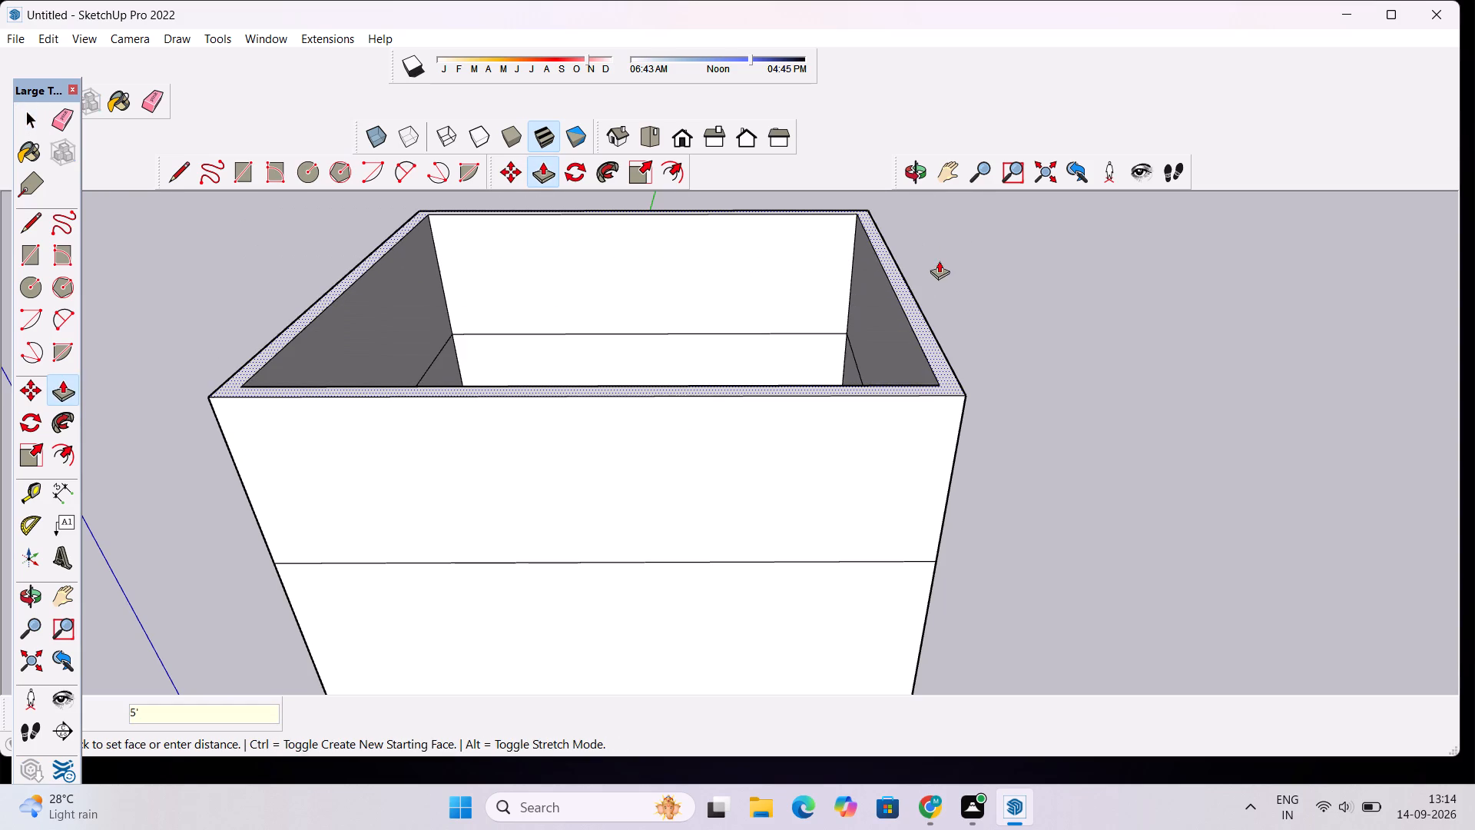
Examine the front proportions of the building with its taller upper walls.
{"action": "scroll", "coordinate": [939, 261], "scroll_direction": "down", "scroll_amount": 1}
{"action": "scroll", "coordinate": [832, 294], "scroll_direction": "up", "scroll_amount": 2}
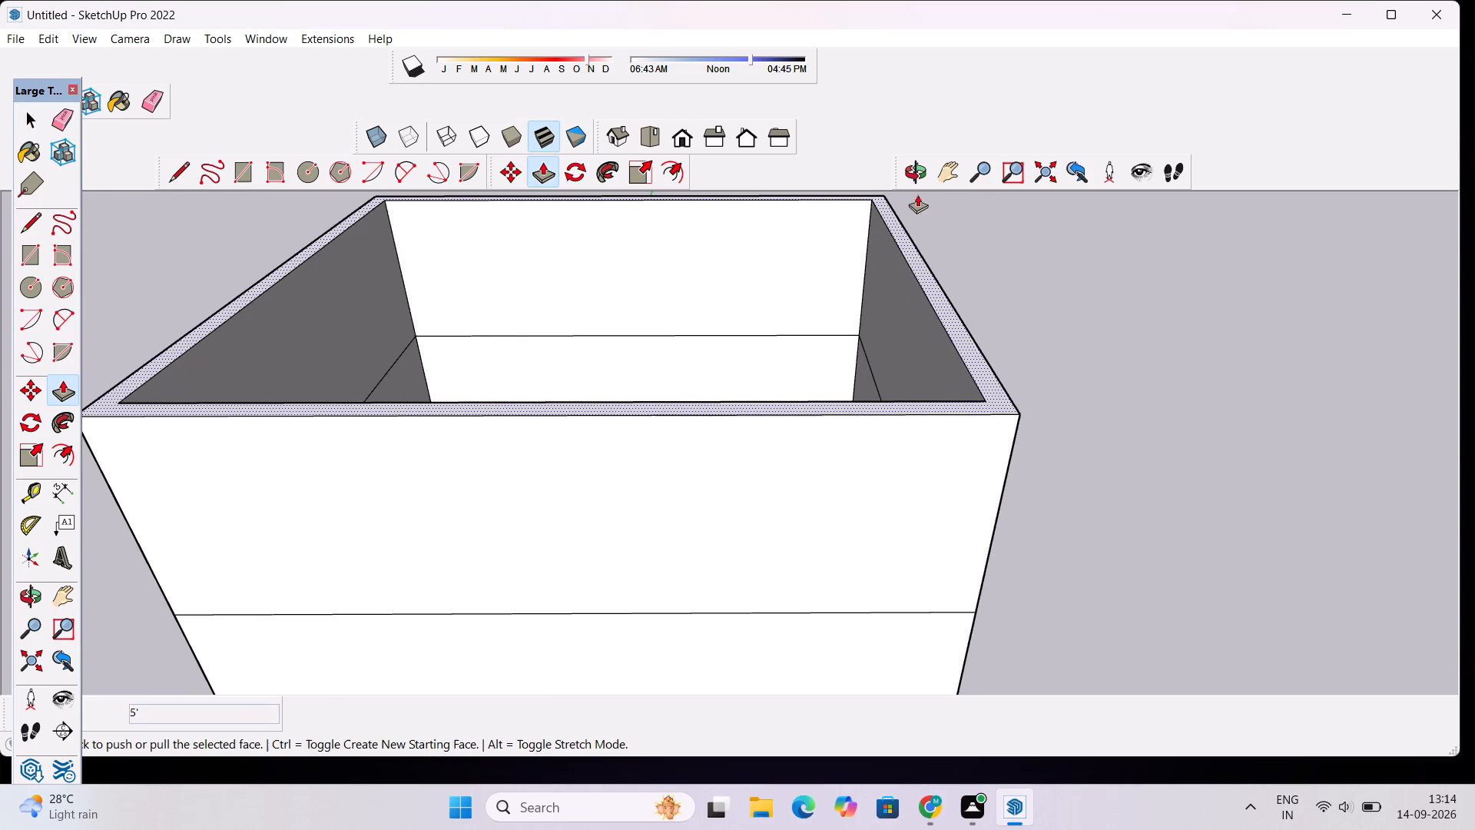
{"action": "scroll", "coordinate": [851, 306], "scroll_direction": "down", "scroll_amount": 13}
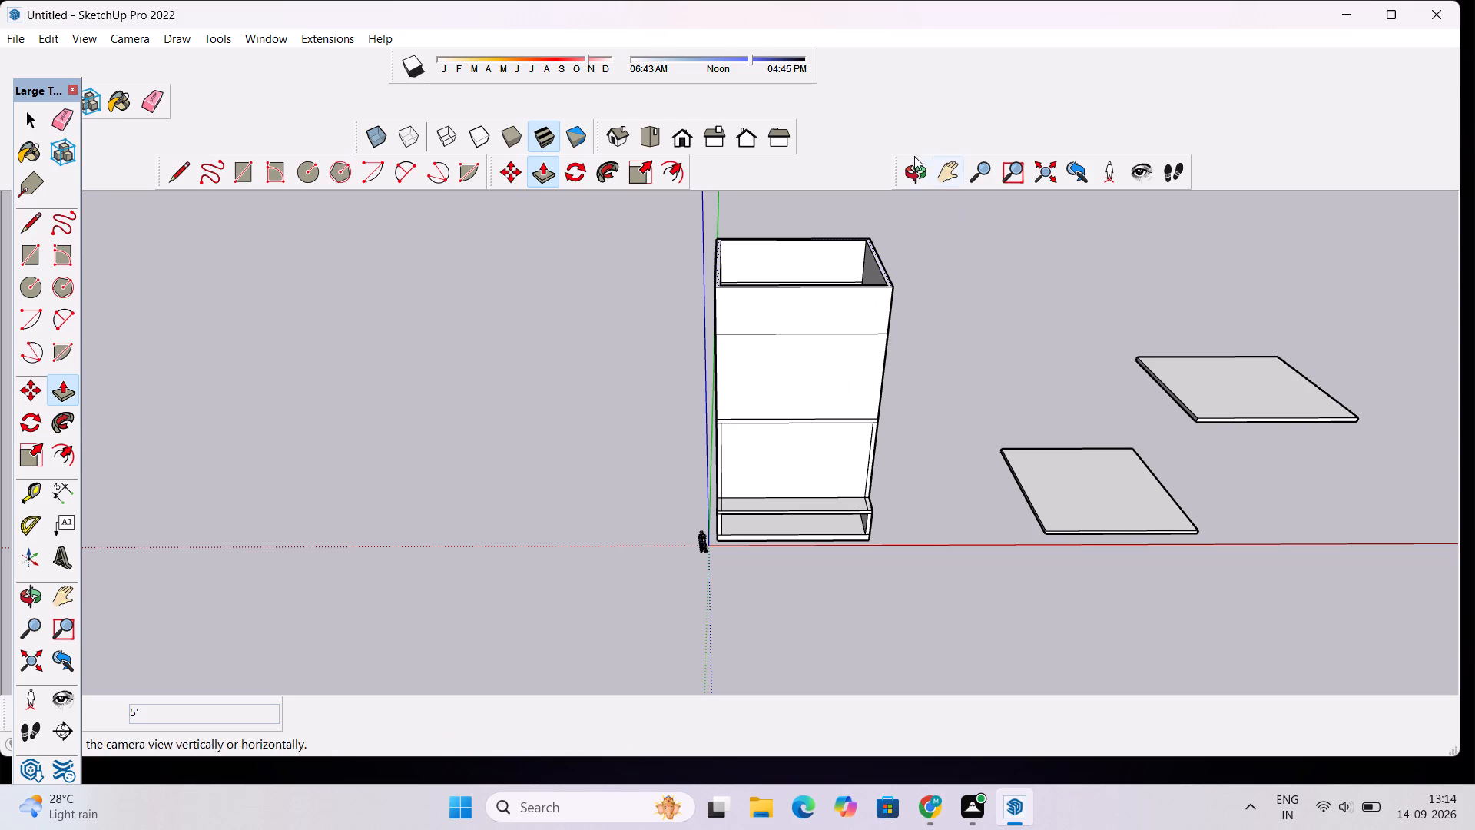
{"action": "left_click", "coordinate": [906, 169]}
{"action": "left_click_drag", "start_coordinate": [843, 408], "coordinate": [817, 285]}
{"action": "scroll", "coordinate": [766, 294], "scroll_direction": "up", "scroll_amount": 4}
{"action": "left_click_drag", "start_coordinate": [701, 362], "coordinate": [820, 352]}
{"action": "left_click_drag", "start_coordinate": [719, 312], "coordinate": [636, 305]}
{"action": "scroll", "coordinate": [796, 380], "scroll_direction": "down", "scroll_amount": 3}
{"action": "left_click_drag", "start_coordinate": [787, 380], "coordinate": [762, 492], "text": "shift"}
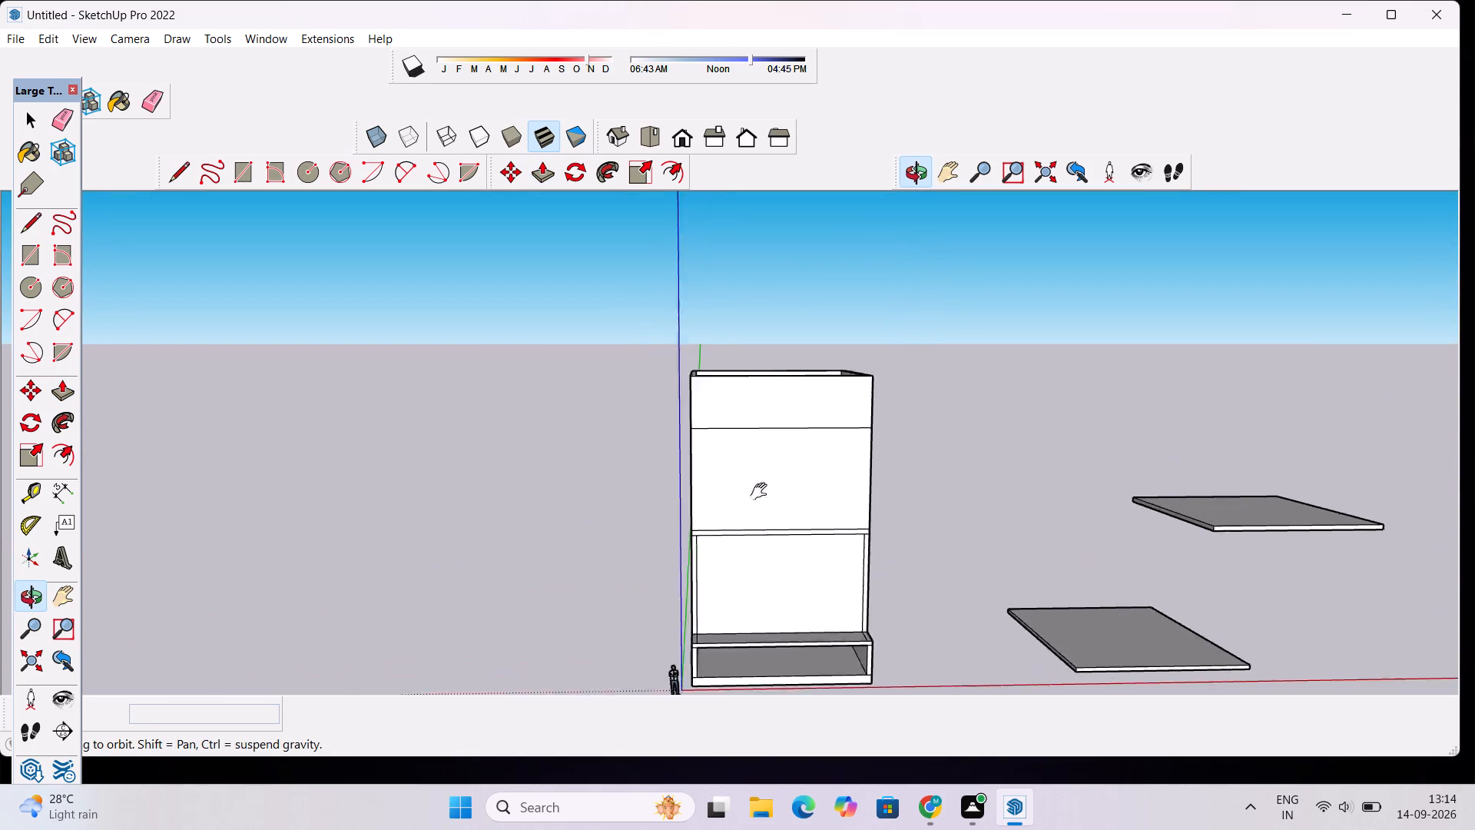
{"action": "left_click_drag", "start_coordinate": [762, 492], "coordinate": [749, 519], "text": "shift"}
Inspect the upper-storey walls from above, from the corner and from the front.
{"action": "left_click_drag", "start_coordinate": [834, 360], "coordinate": [856, 539]}
{"action": "scroll", "coordinate": [843, 441], "scroll_direction": "up", "scroll_amount": 5}
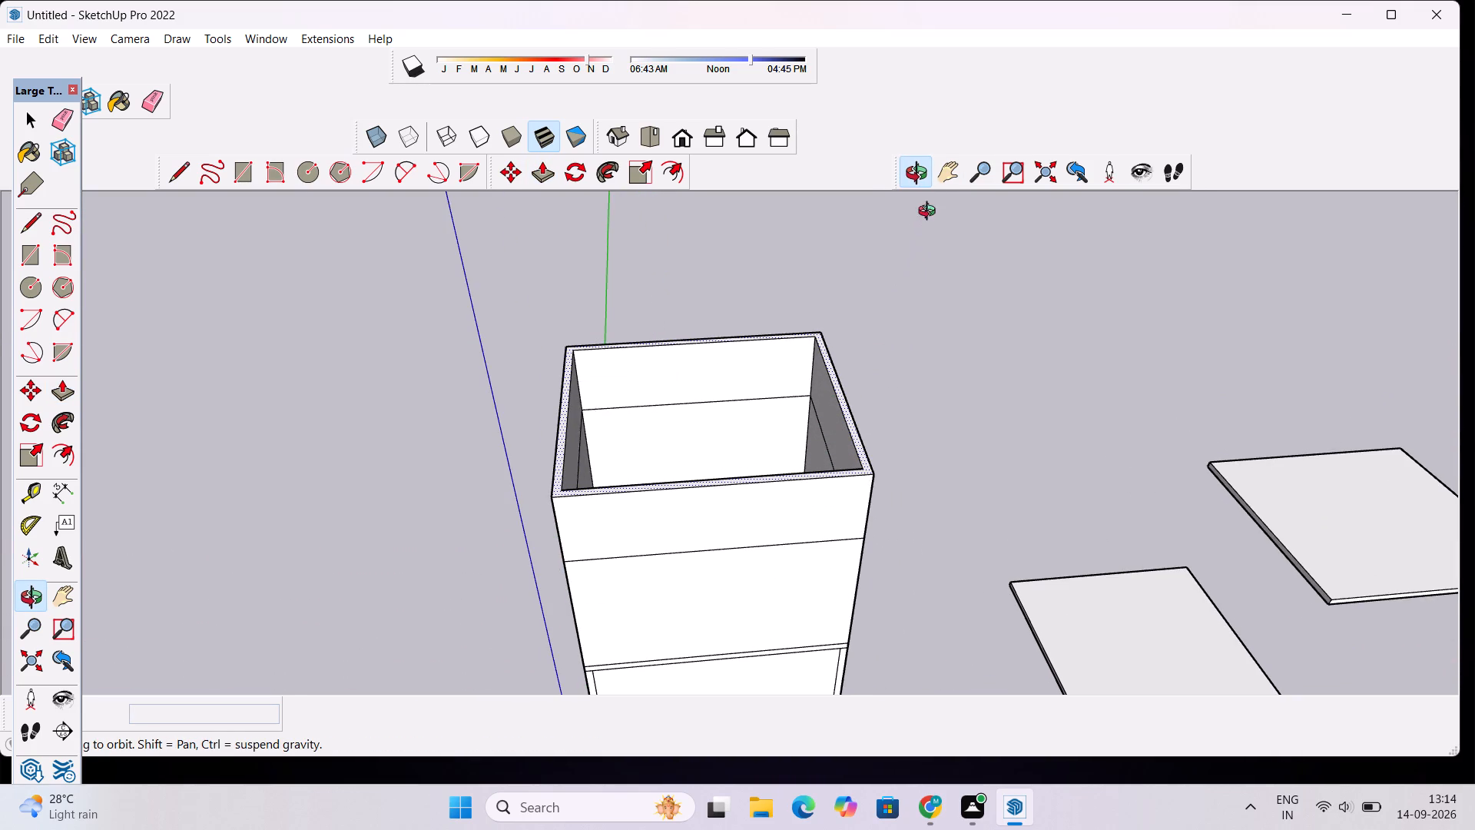
{"action": "left_click_drag", "start_coordinate": [713, 493], "coordinate": [890, 424]}
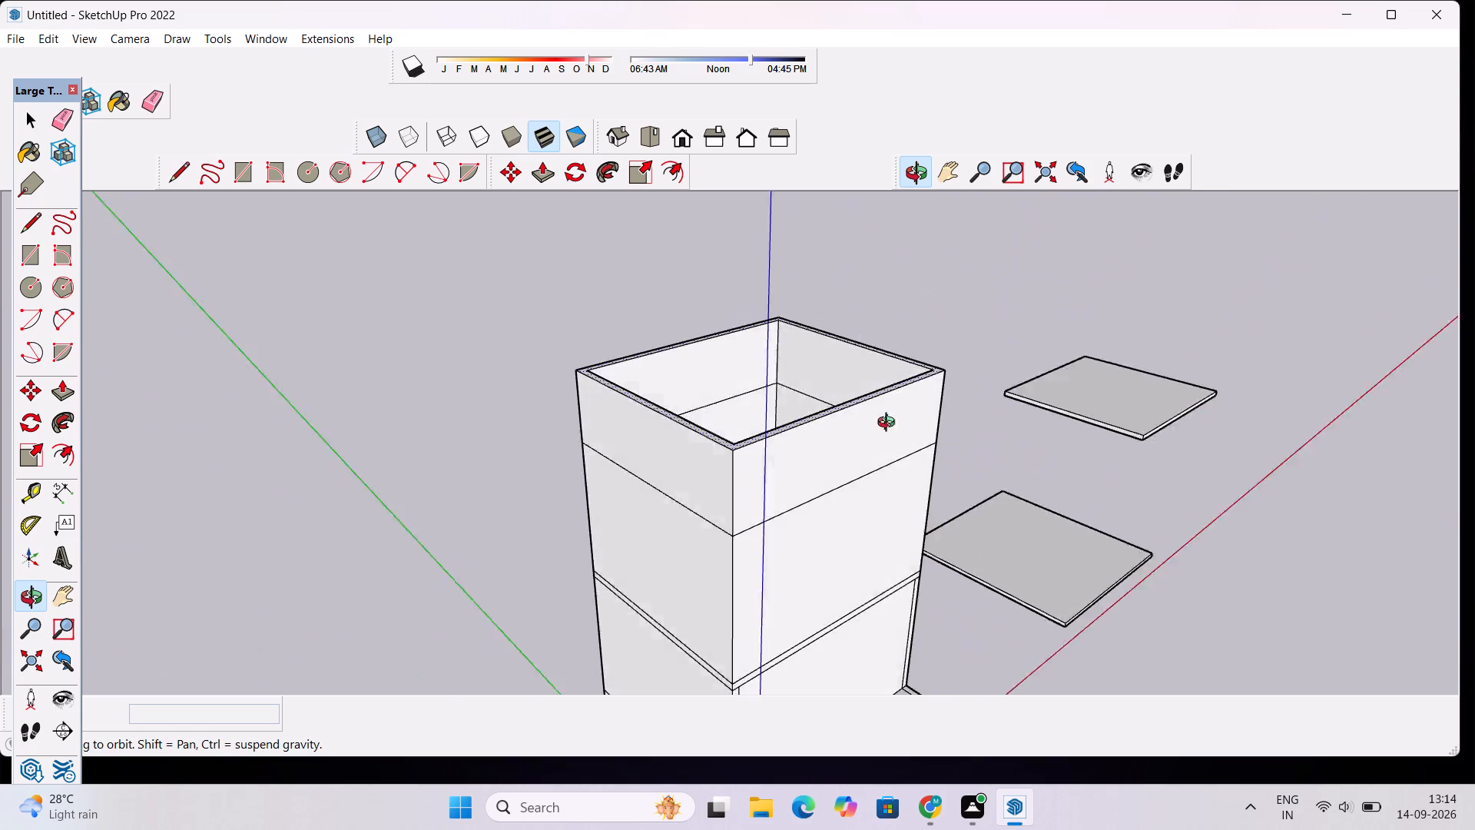
{"action": "left_click_drag", "start_coordinate": [890, 424], "coordinate": [838, 424]}
{"action": "scroll", "coordinate": [835, 430], "scroll_direction": "down", "scroll_amount": 4}
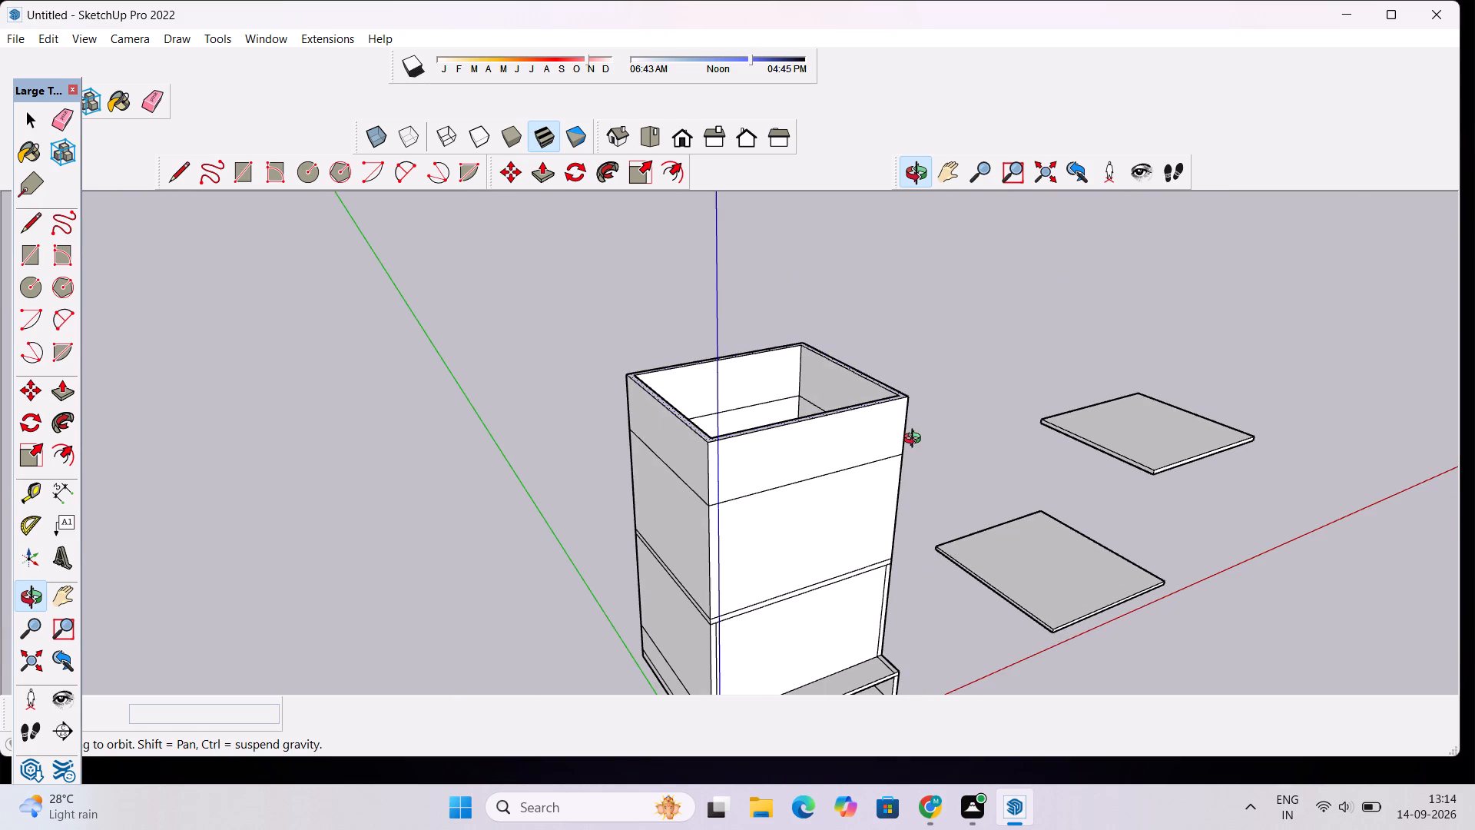
{"action": "left_click_drag", "start_coordinate": [907, 432], "coordinate": [766, 296]}
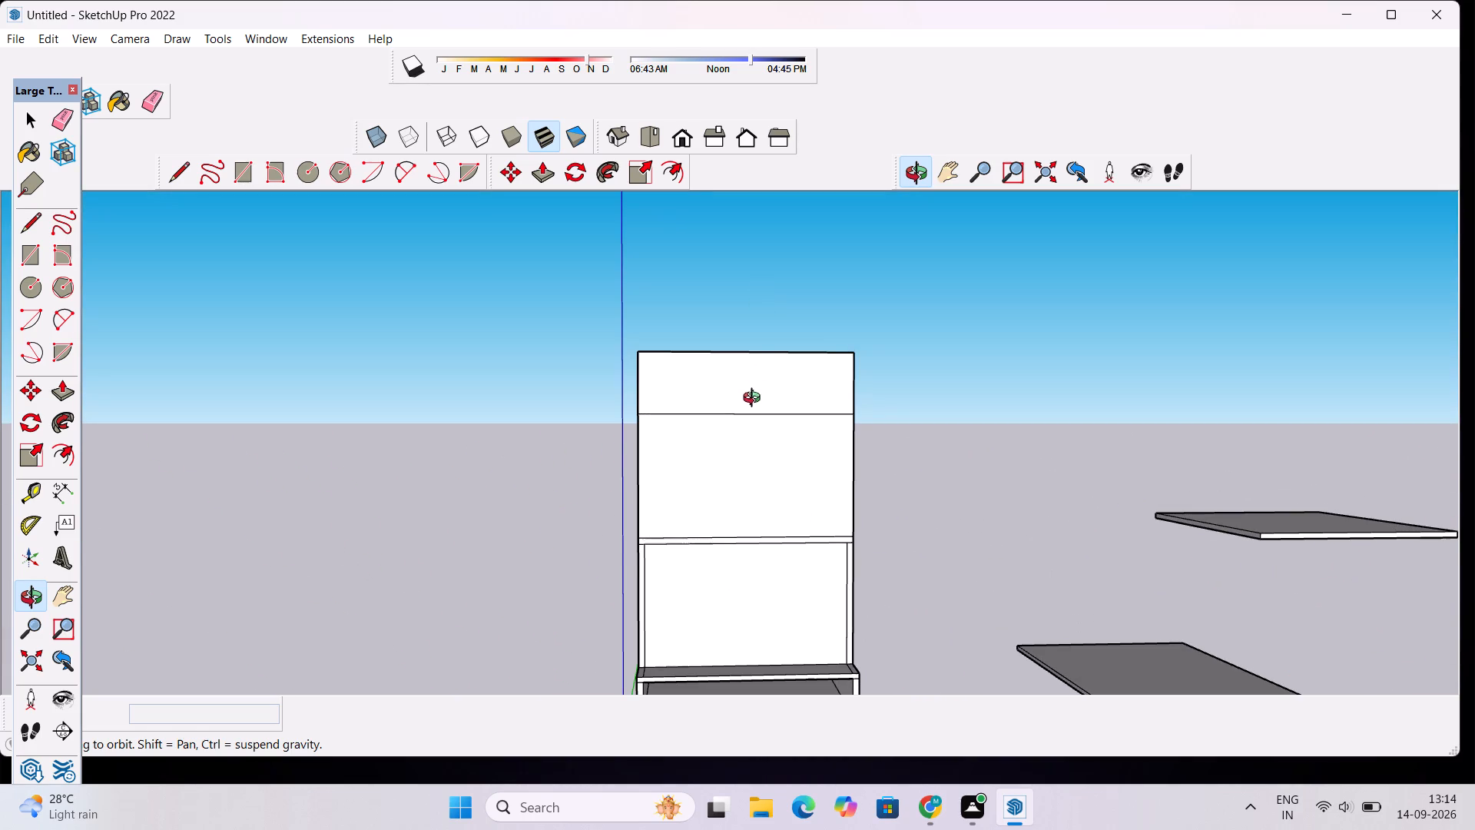
{"action": "left_click_drag", "start_coordinate": [747, 471], "coordinate": [598, 825]}
{"action": "scroll", "coordinate": [701, 431], "scroll_direction": "up", "scroll_amount": 6}
{"action": "left_click_drag", "start_coordinate": [710, 378], "coordinate": [784, 338]}
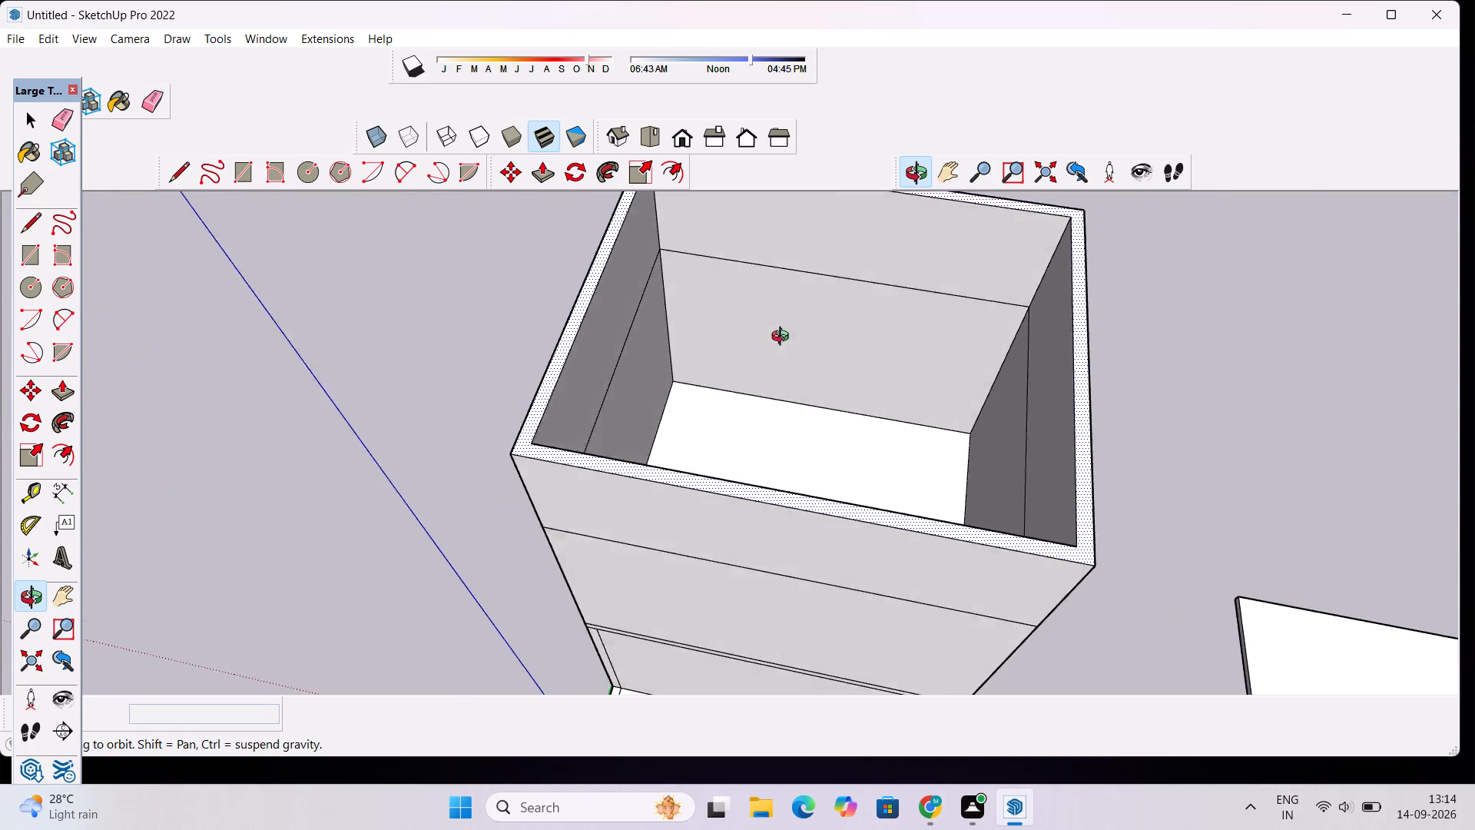
{"action": "left_click_drag", "start_coordinate": [784, 338], "coordinate": [798, 307]}
{"action": "scroll", "coordinate": [807, 311], "scroll_direction": "down", "scroll_amount": 4}
{"action": "left_click_drag", "start_coordinate": [632, 526], "coordinate": [716, 351]}
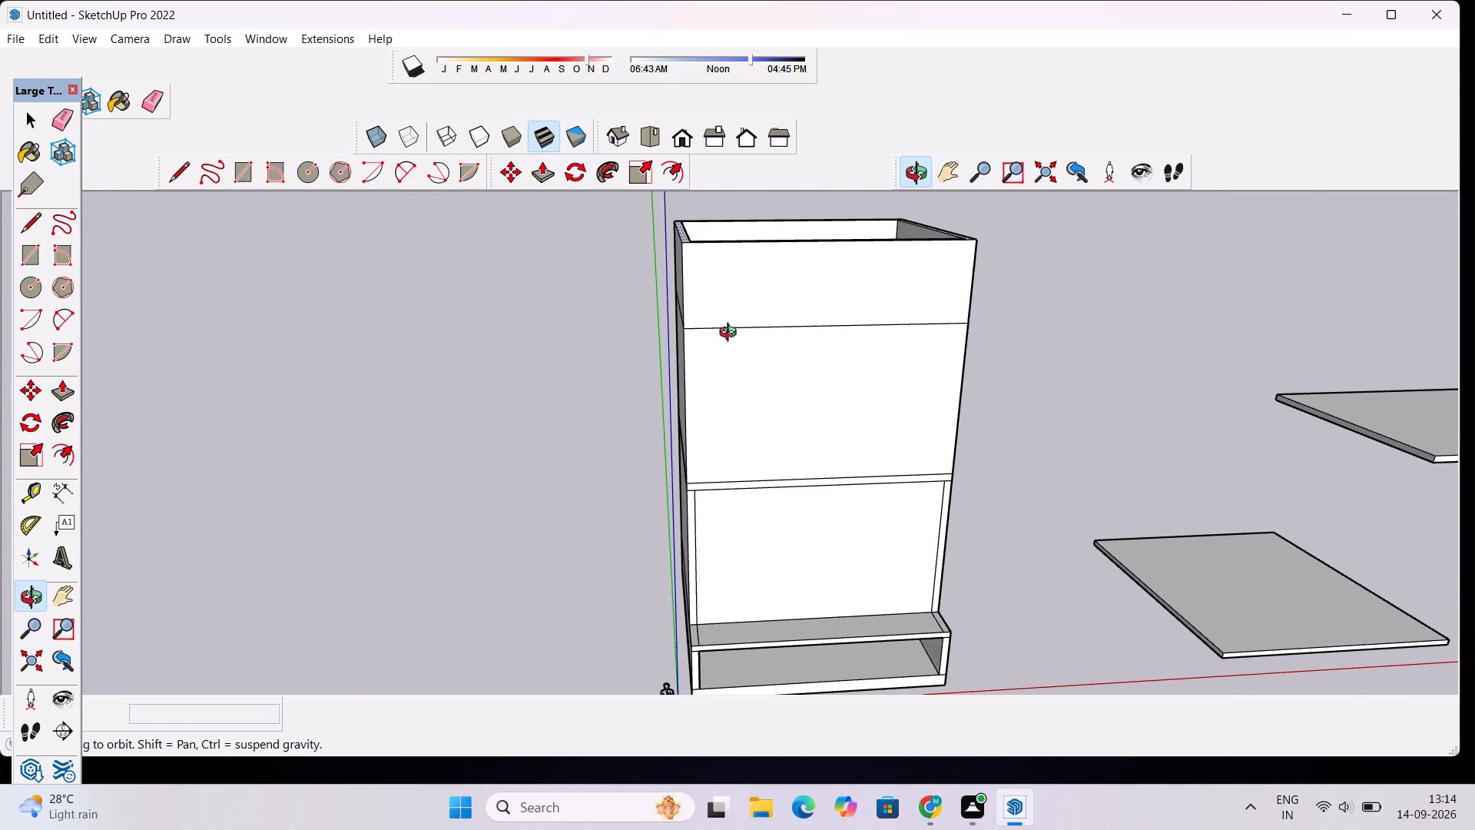
{"action": "left_click_drag", "start_coordinate": [732, 335], "coordinate": [666, 417], "text": "shift"}
{"action": "scroll", "coordinate": [669, 384], "scroll_direction": "down", "scroll_amount": 5}
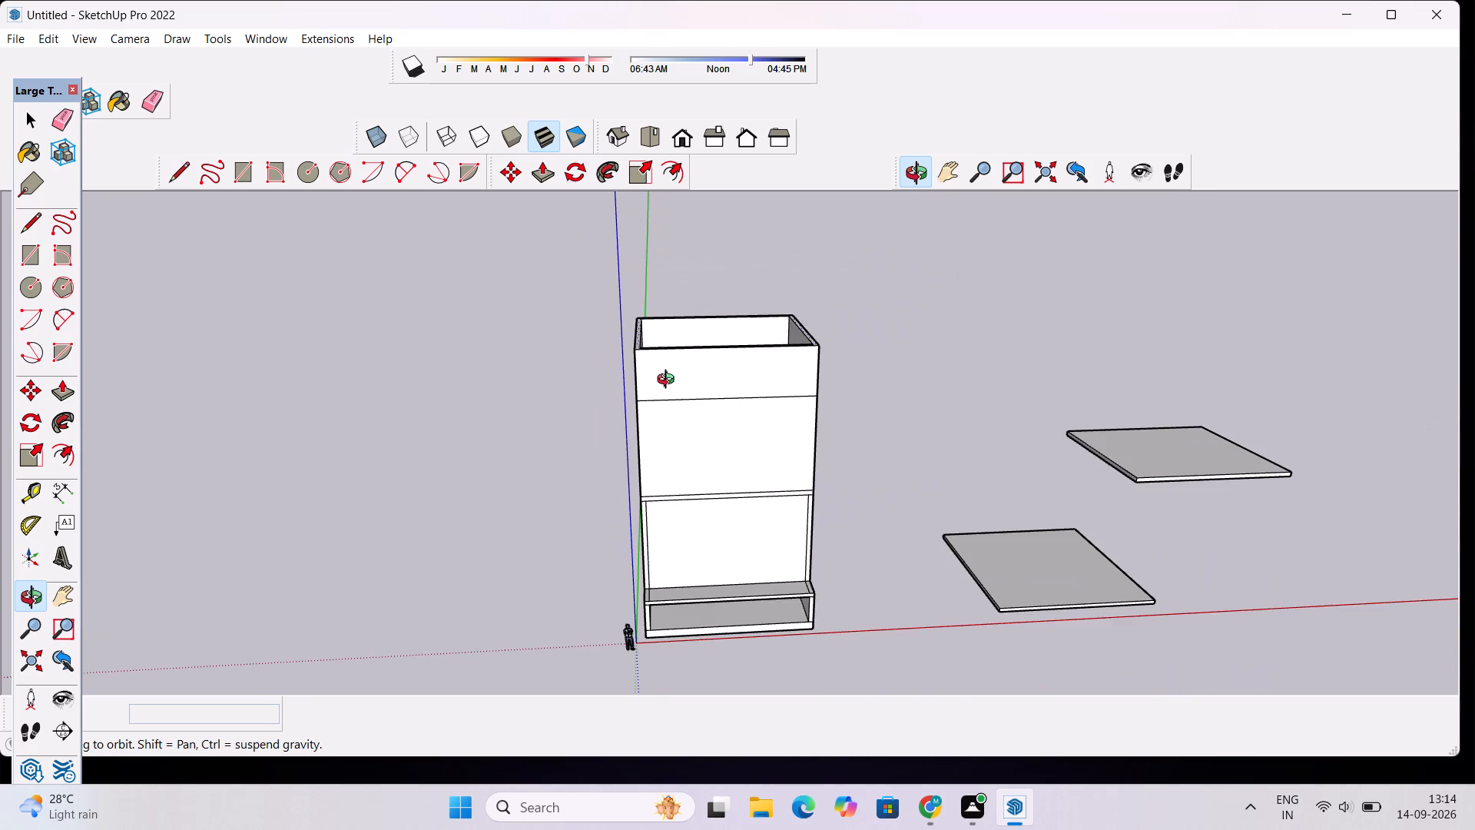
{"action": "left_click_drag", "start_coordinate": [753, 370], "coordinate": [717, 435]}
Undo the last two 5' extrusions of the upper-storey walls' top rim.
{"action": "key", "text": "ctrl+z"}
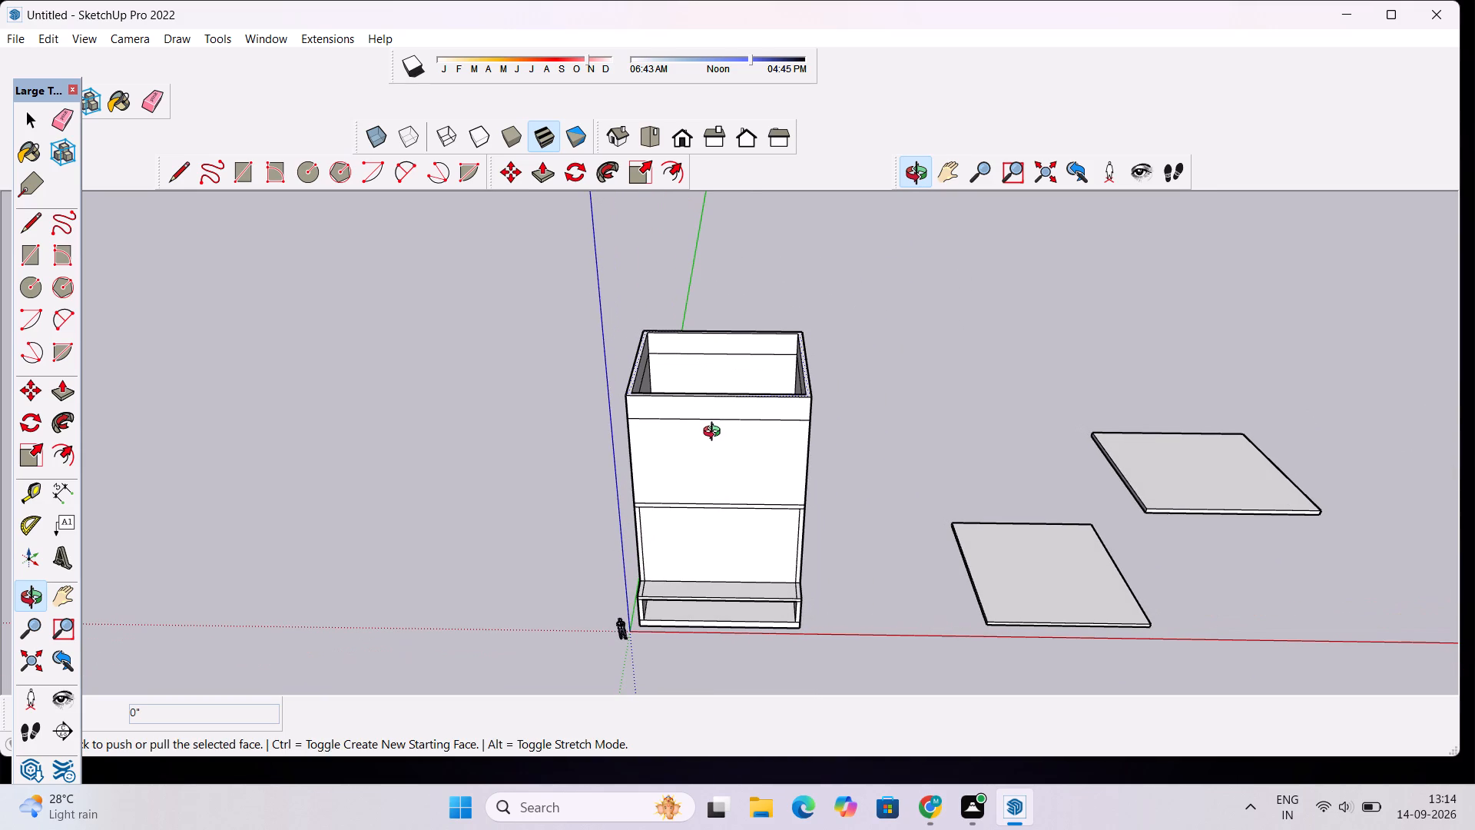
{"action": "key", "text": "ctrl+z"}
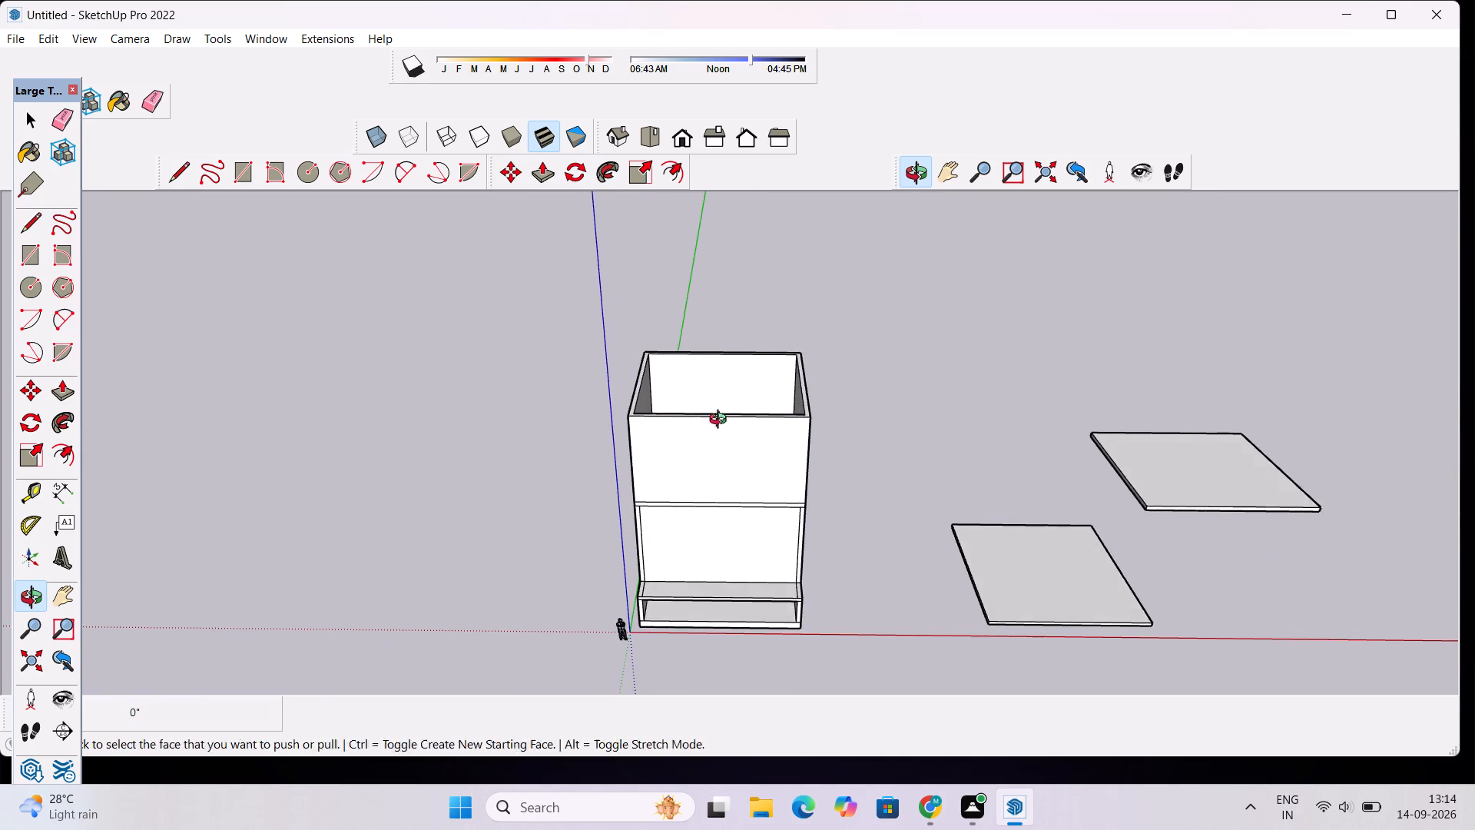
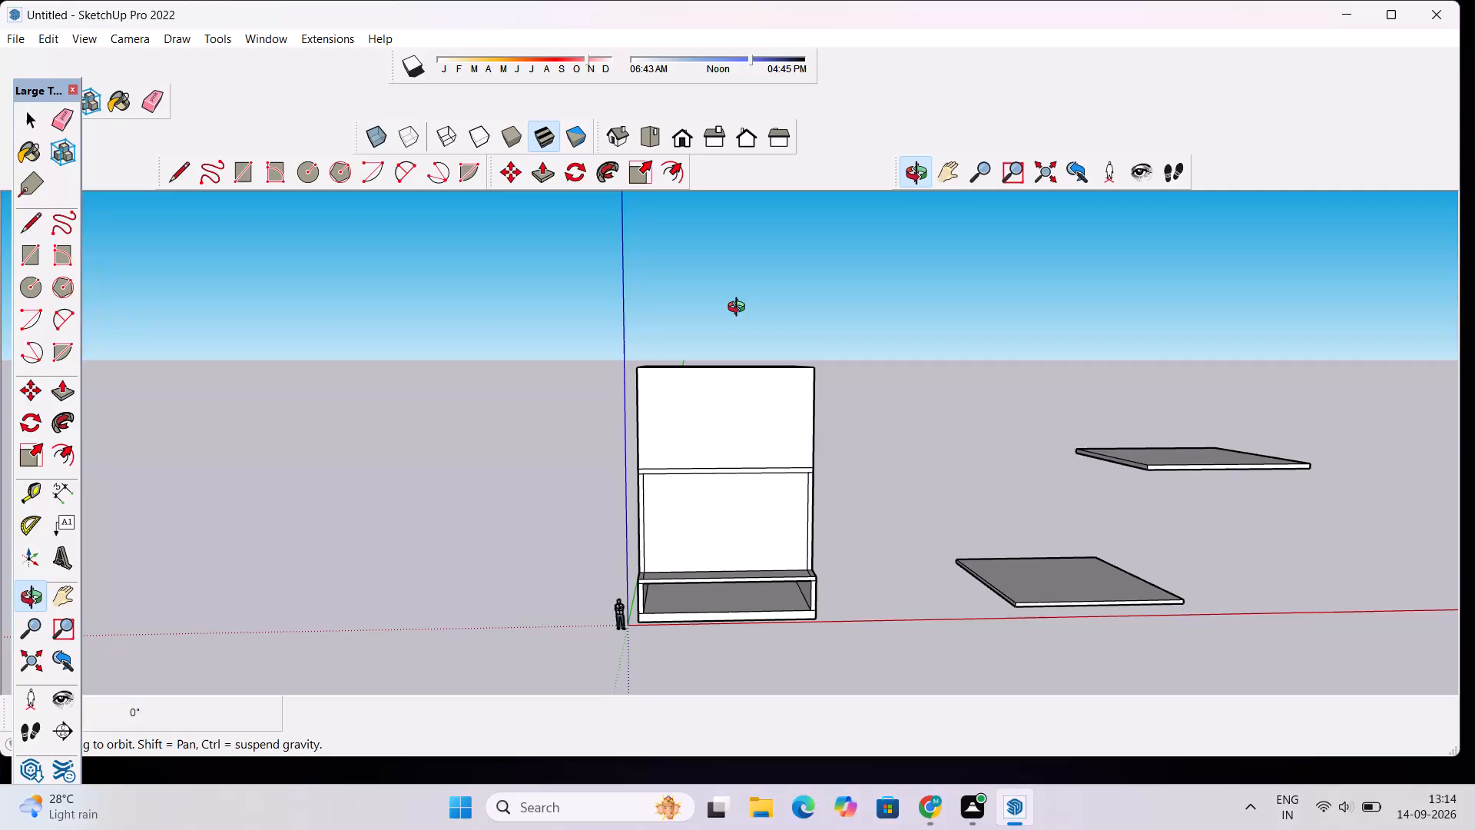
Redo the two 5' extrusions of the upper-storey walls' top rim.
{"action": "scroll", "coordinate": [740, 309], "scroll_direction": "up", "scroll_amount": 3}
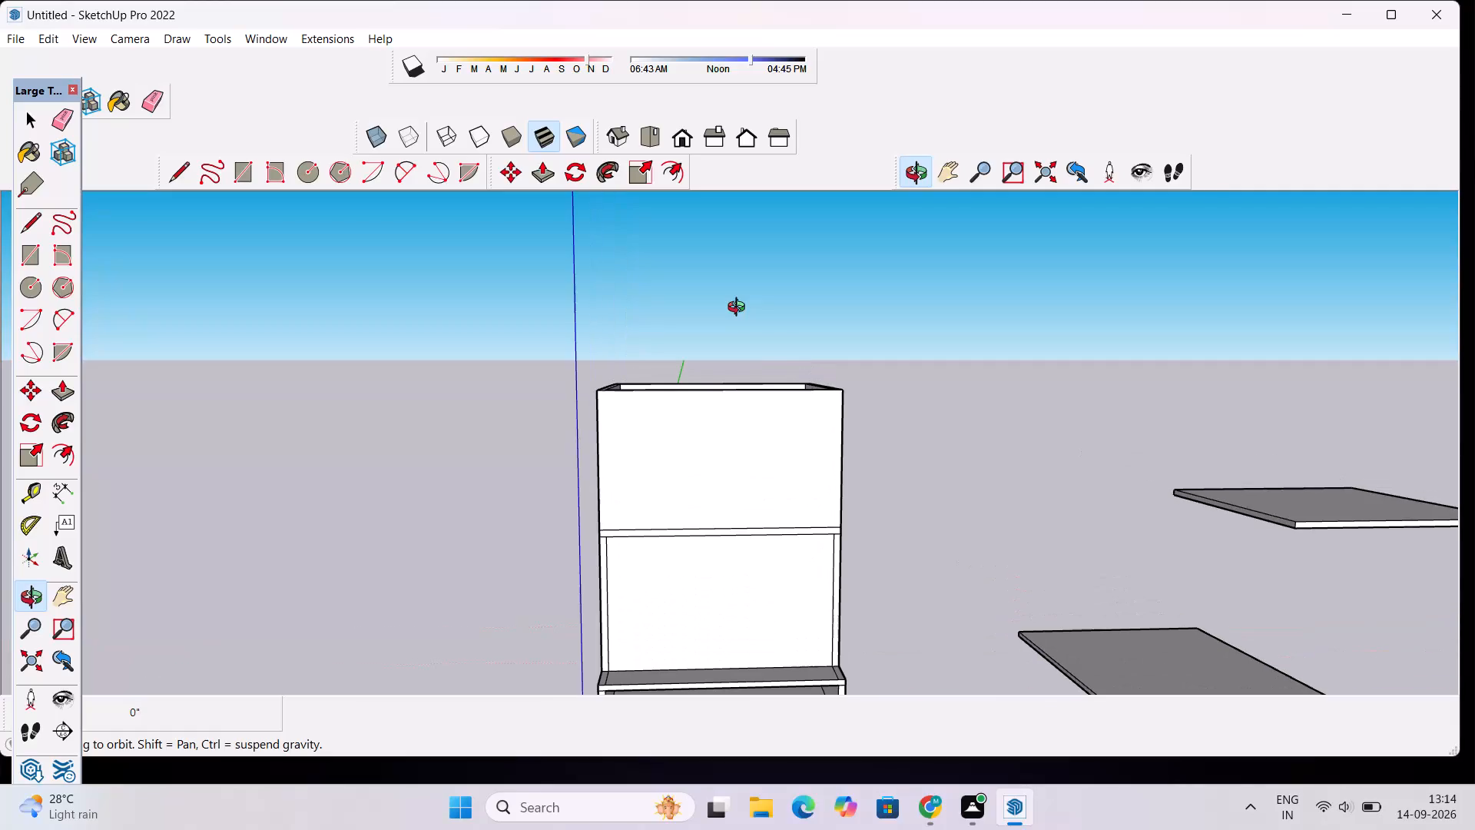
{"action": "left_click_drag", "start_coordinate": [734, 332], "coordinate": [728, 392]}
{"action": "left_click", "coordinate": [728, 392]}
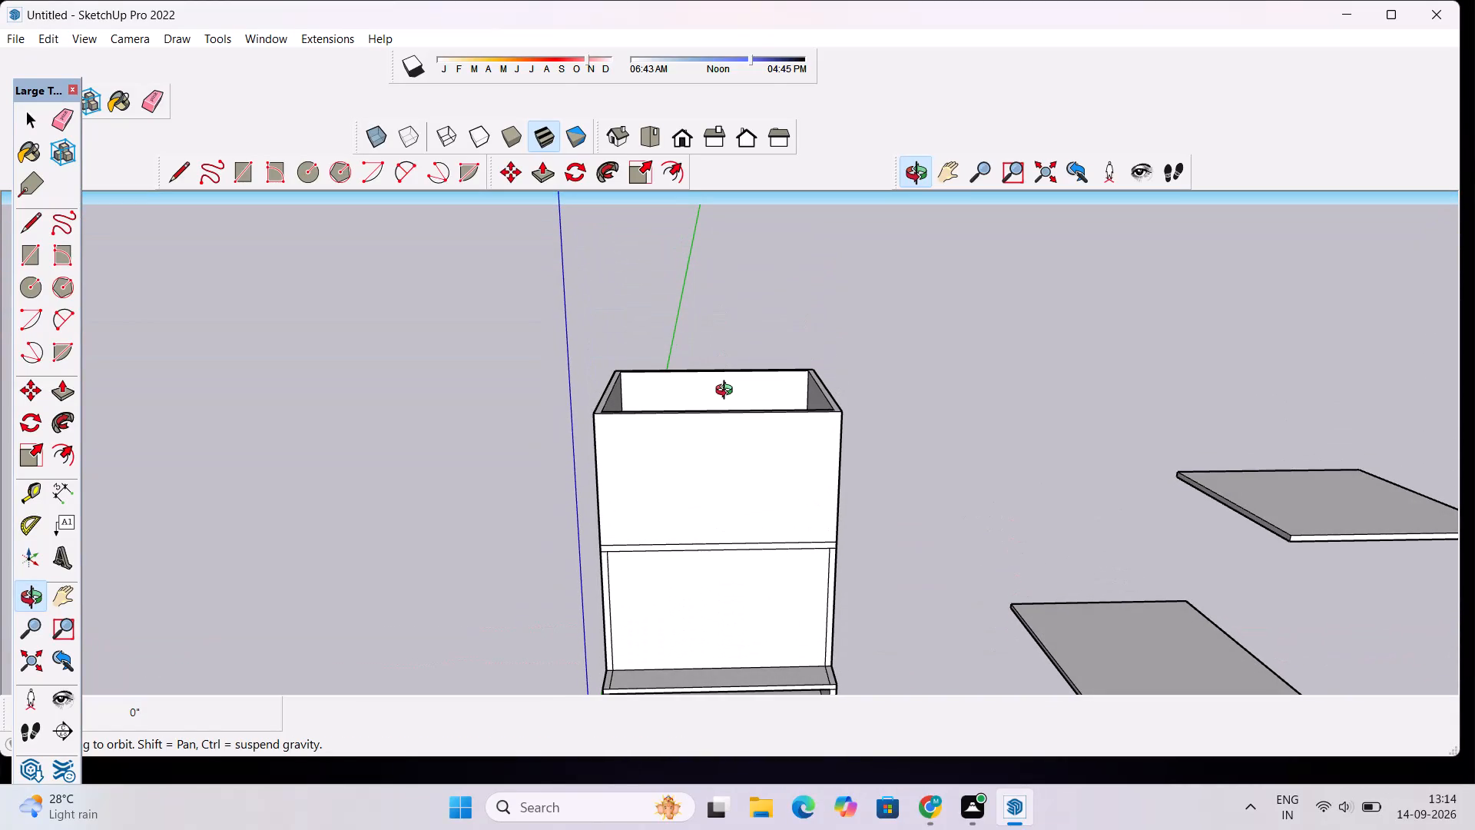
{"action": "key", "text": "ctrl+y"}
{"action": "key", "text": "ctrl+y"}
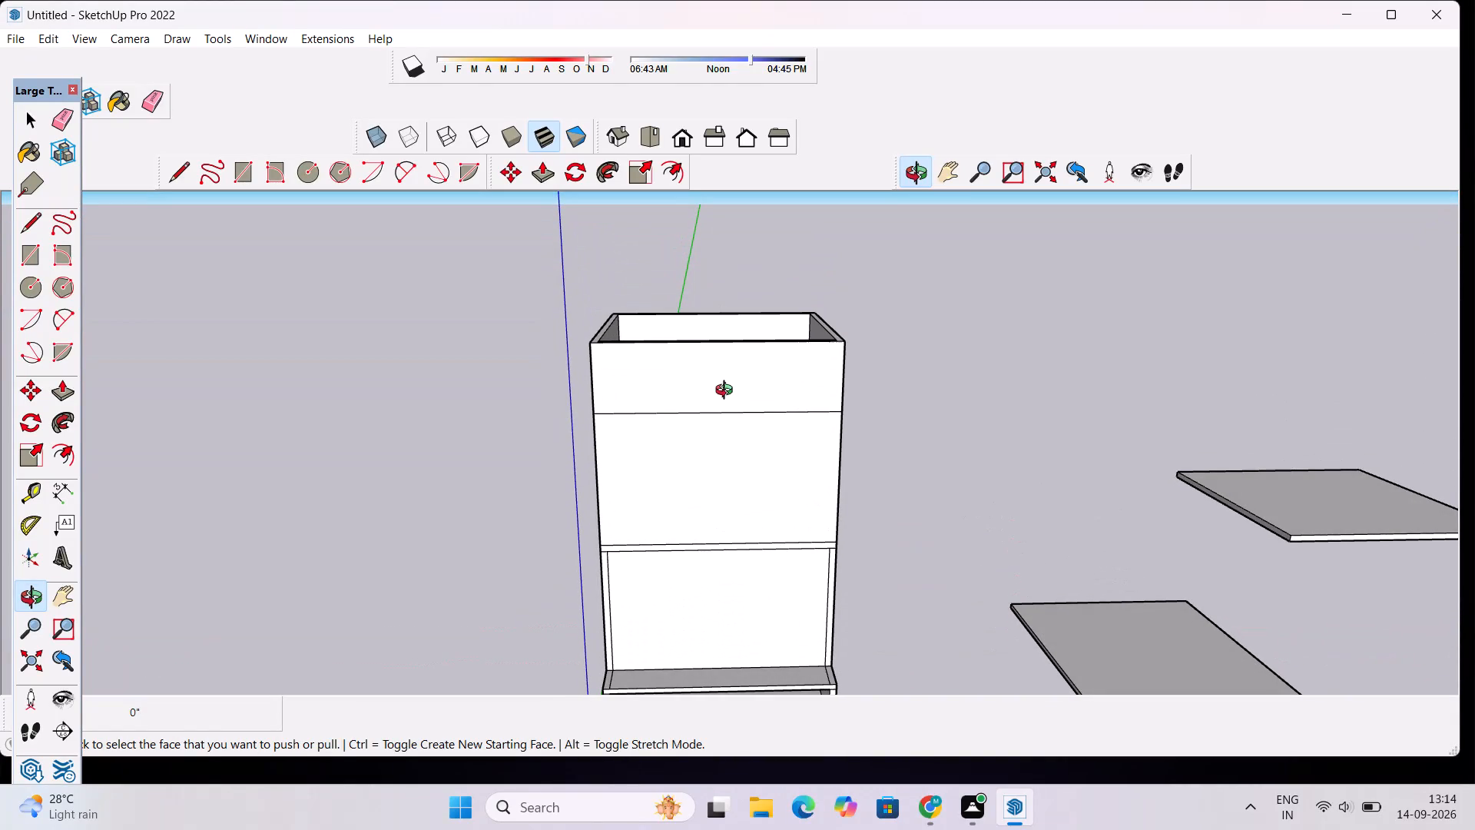
{"action": "key", "text": "space"}
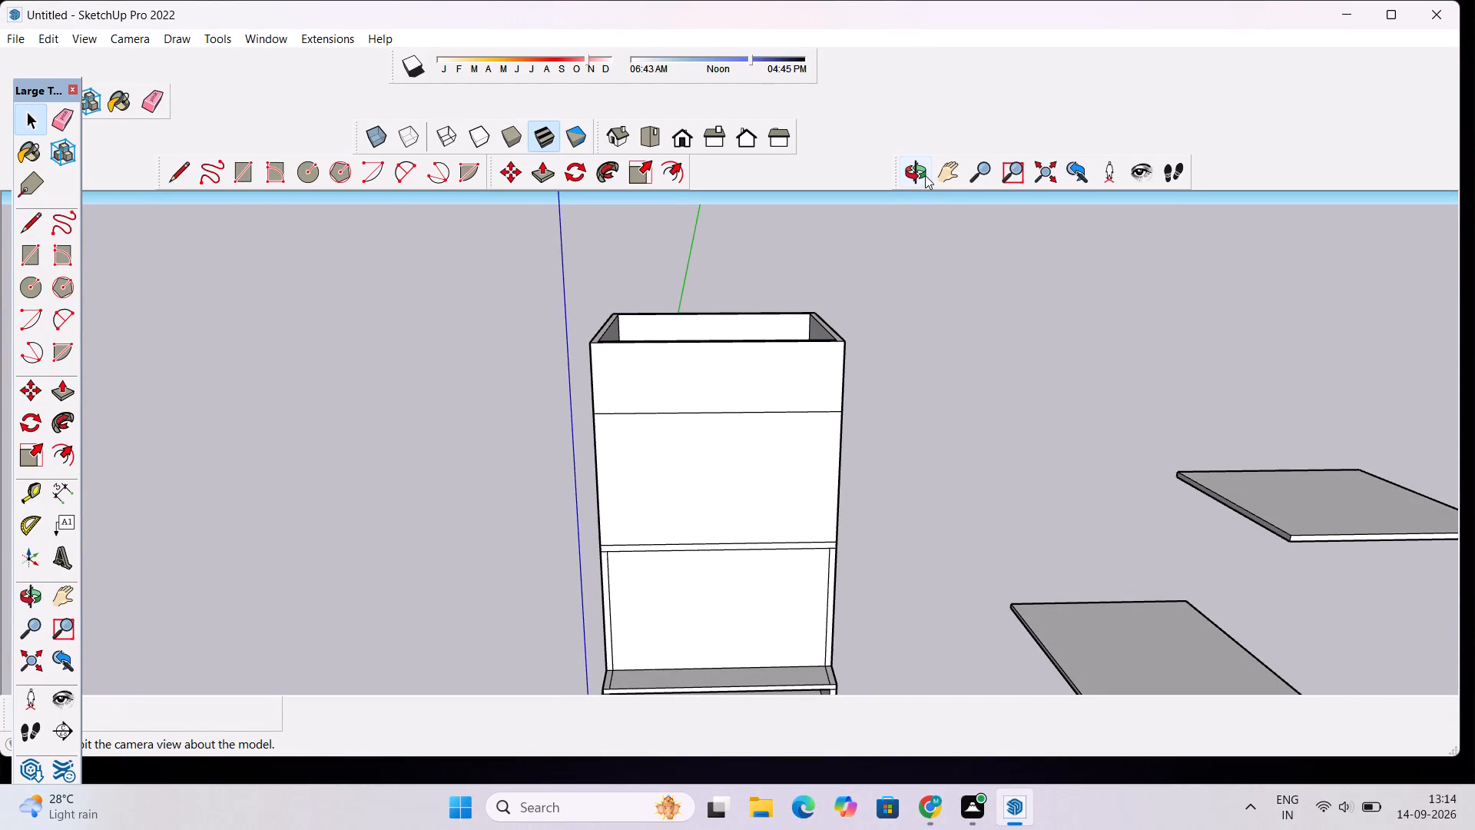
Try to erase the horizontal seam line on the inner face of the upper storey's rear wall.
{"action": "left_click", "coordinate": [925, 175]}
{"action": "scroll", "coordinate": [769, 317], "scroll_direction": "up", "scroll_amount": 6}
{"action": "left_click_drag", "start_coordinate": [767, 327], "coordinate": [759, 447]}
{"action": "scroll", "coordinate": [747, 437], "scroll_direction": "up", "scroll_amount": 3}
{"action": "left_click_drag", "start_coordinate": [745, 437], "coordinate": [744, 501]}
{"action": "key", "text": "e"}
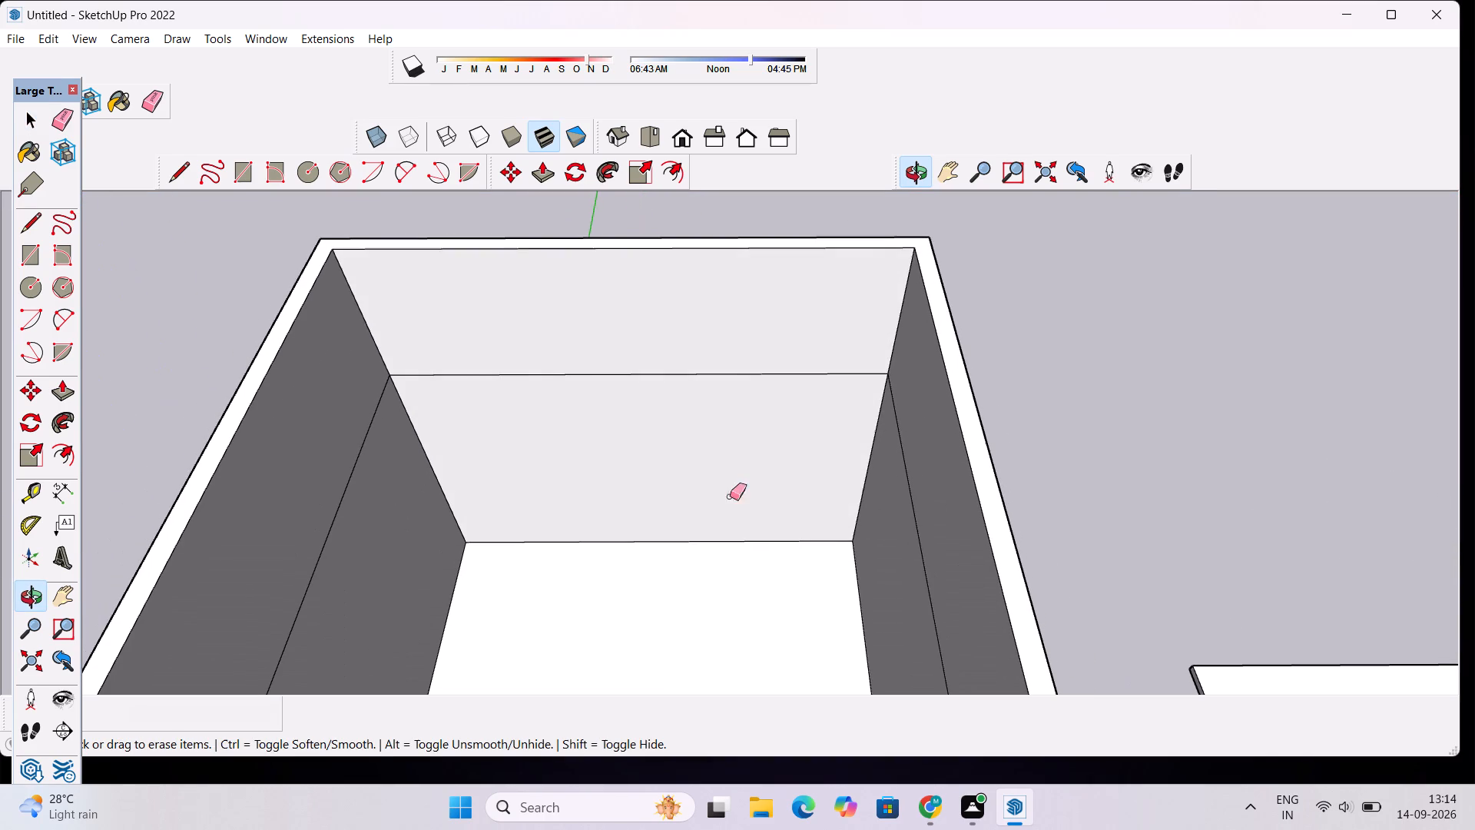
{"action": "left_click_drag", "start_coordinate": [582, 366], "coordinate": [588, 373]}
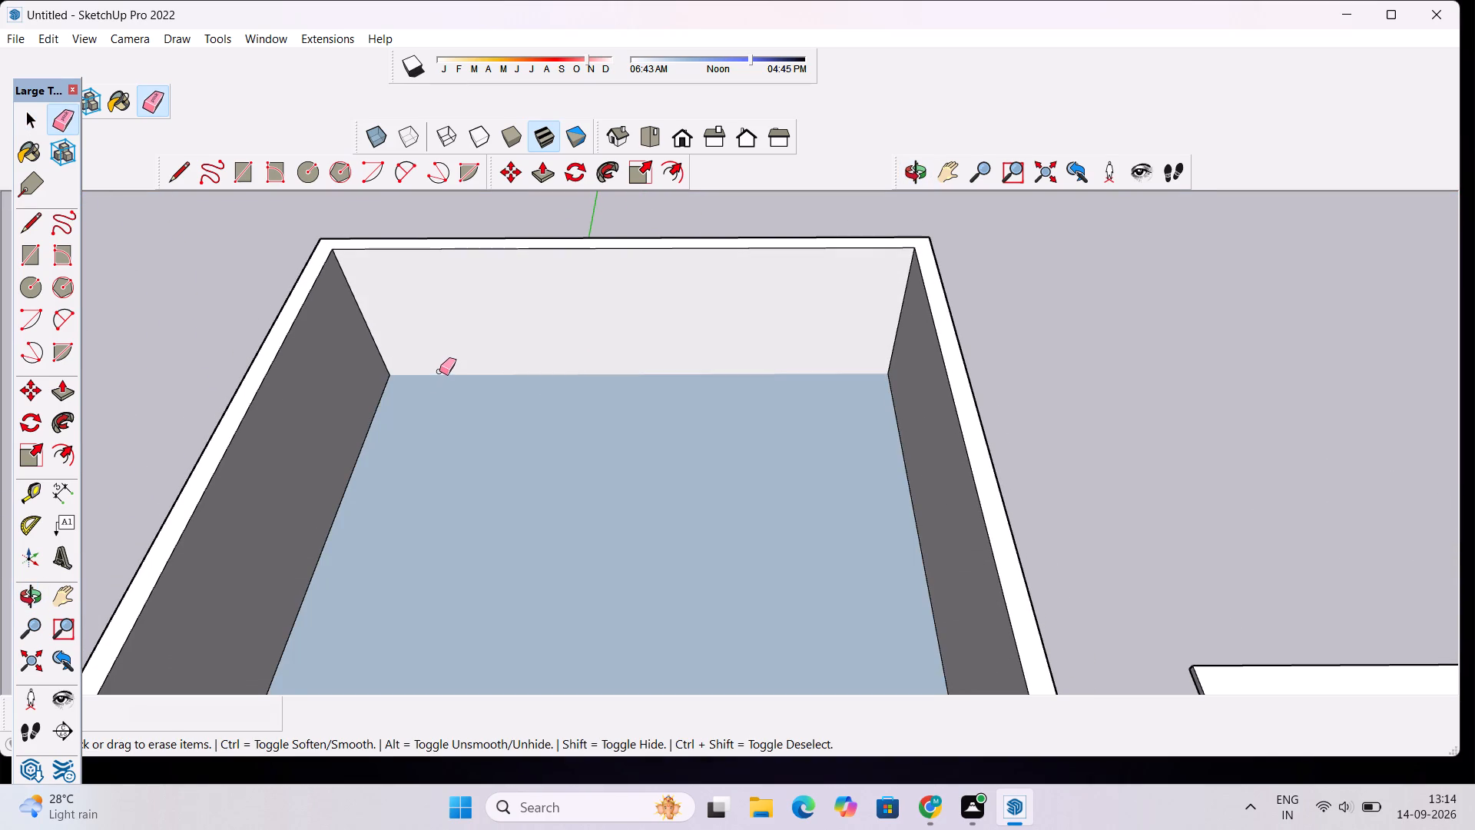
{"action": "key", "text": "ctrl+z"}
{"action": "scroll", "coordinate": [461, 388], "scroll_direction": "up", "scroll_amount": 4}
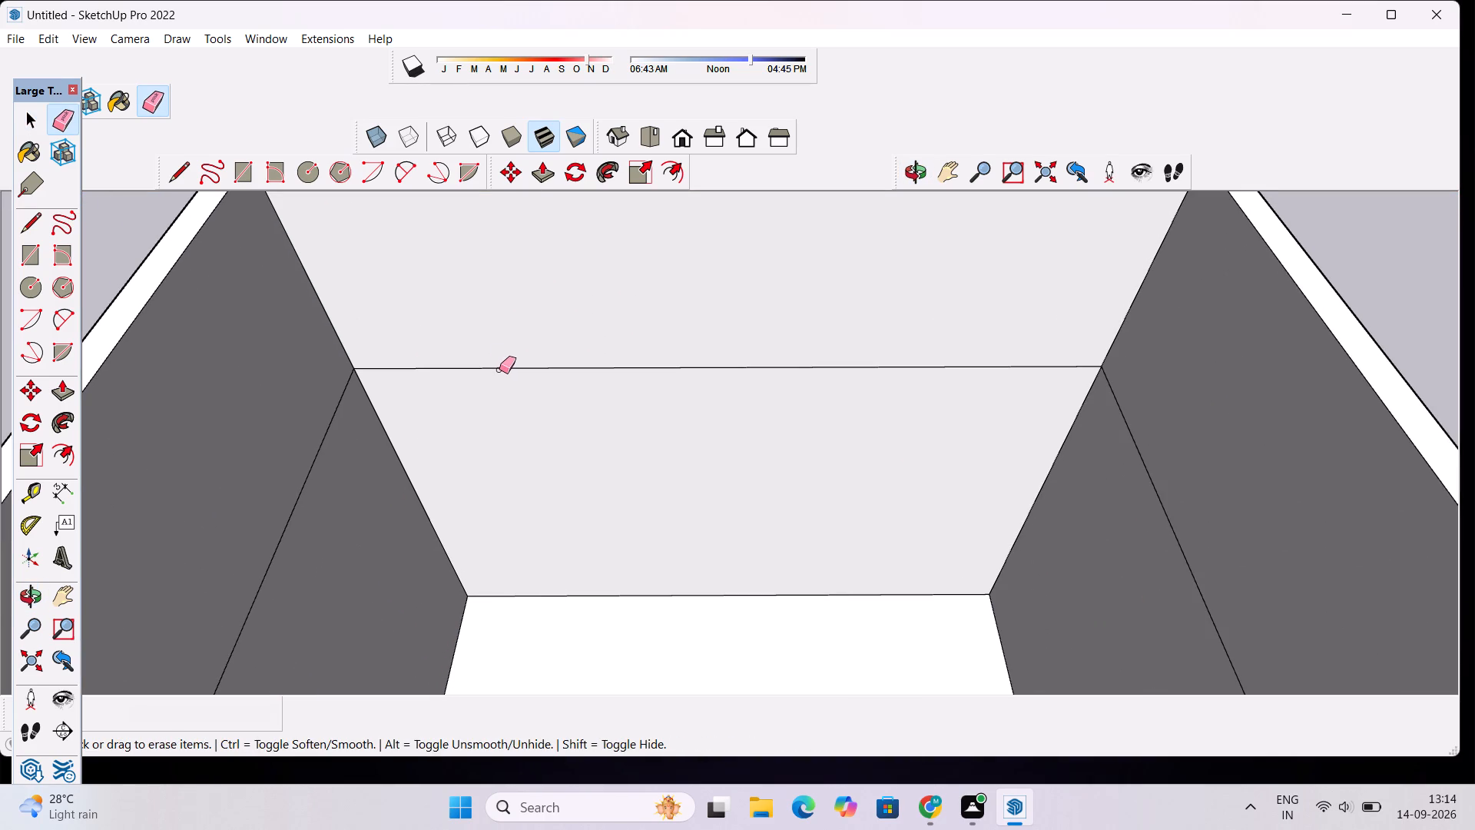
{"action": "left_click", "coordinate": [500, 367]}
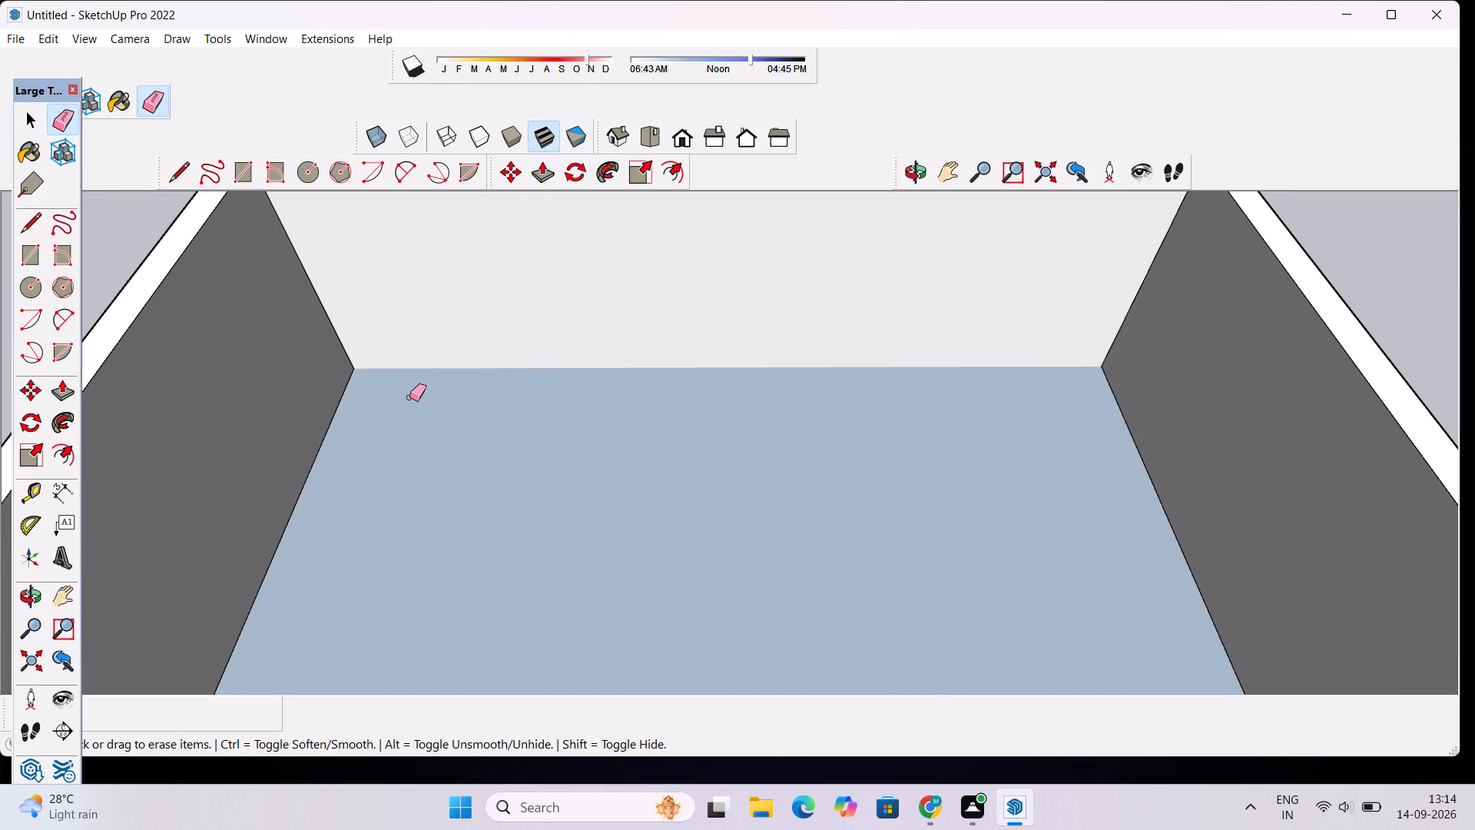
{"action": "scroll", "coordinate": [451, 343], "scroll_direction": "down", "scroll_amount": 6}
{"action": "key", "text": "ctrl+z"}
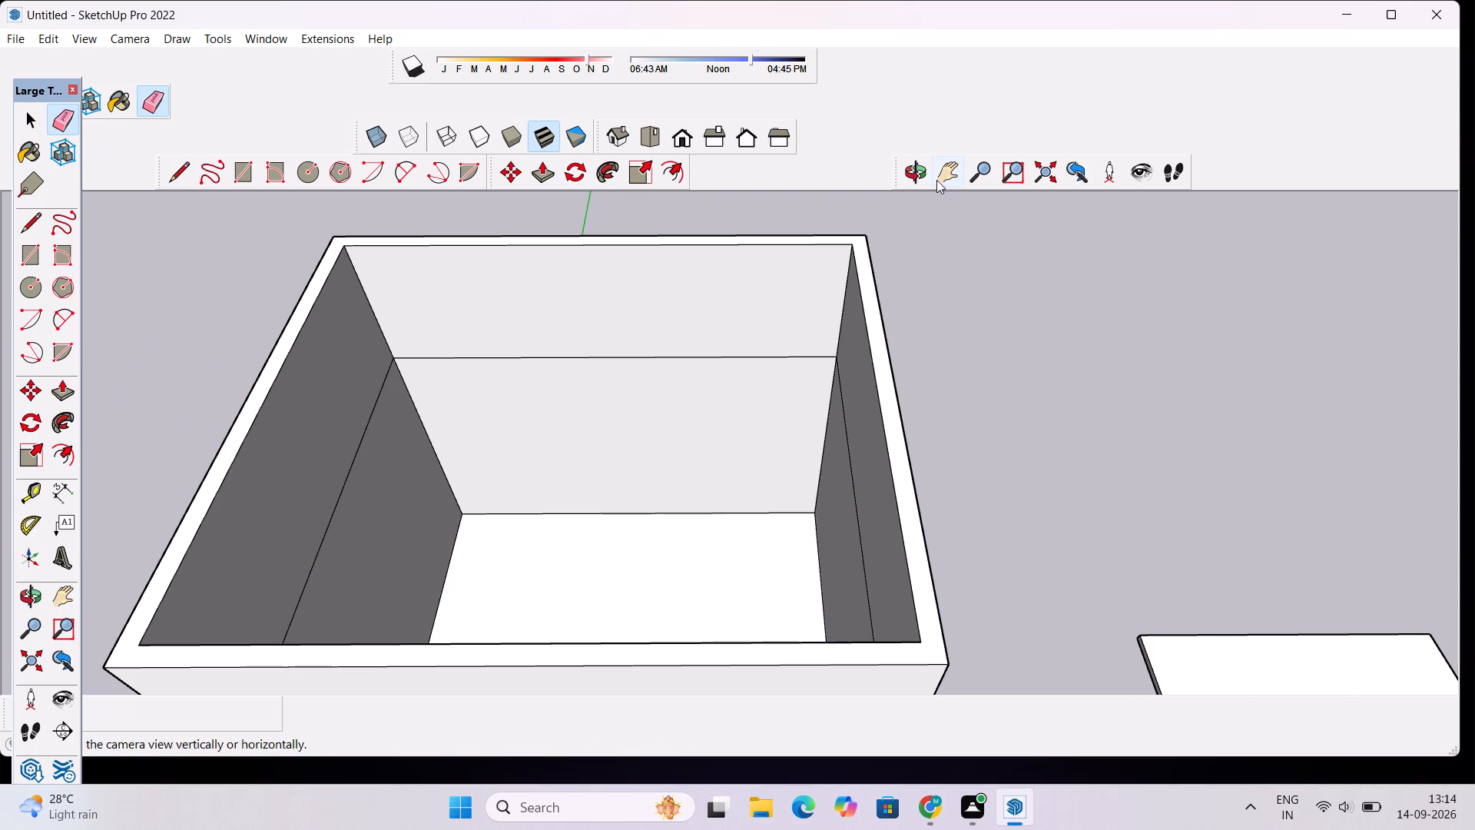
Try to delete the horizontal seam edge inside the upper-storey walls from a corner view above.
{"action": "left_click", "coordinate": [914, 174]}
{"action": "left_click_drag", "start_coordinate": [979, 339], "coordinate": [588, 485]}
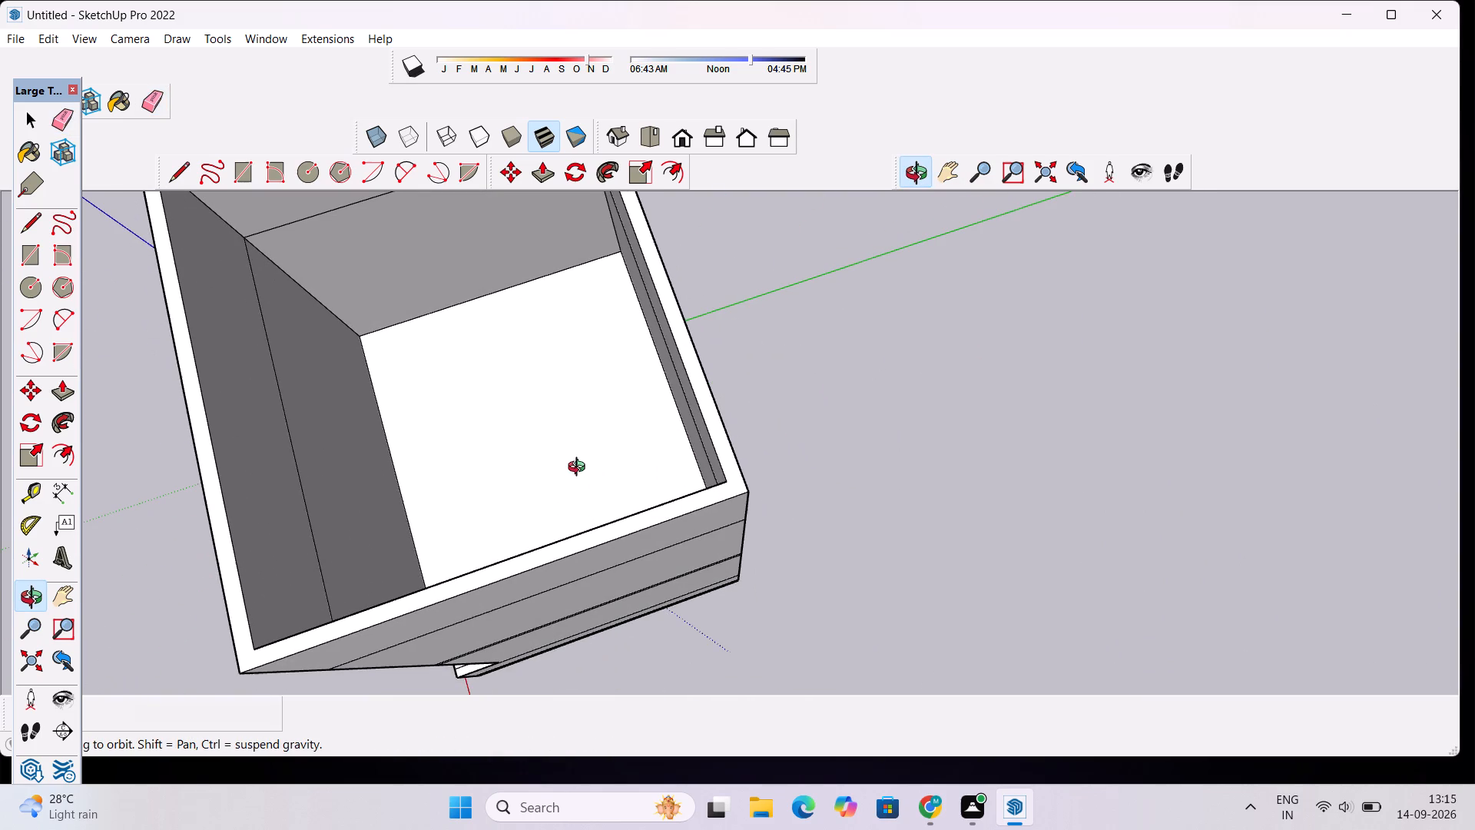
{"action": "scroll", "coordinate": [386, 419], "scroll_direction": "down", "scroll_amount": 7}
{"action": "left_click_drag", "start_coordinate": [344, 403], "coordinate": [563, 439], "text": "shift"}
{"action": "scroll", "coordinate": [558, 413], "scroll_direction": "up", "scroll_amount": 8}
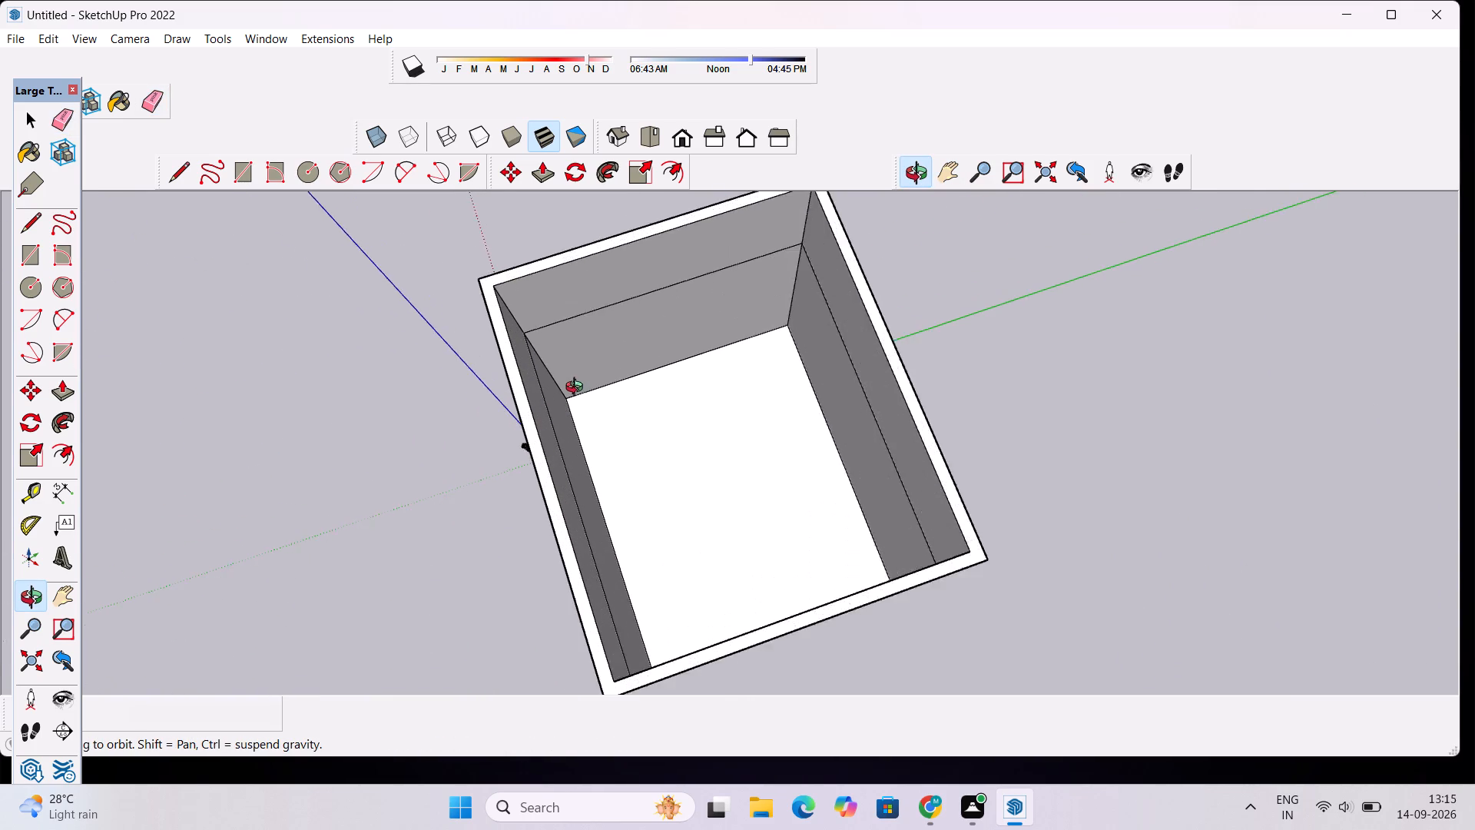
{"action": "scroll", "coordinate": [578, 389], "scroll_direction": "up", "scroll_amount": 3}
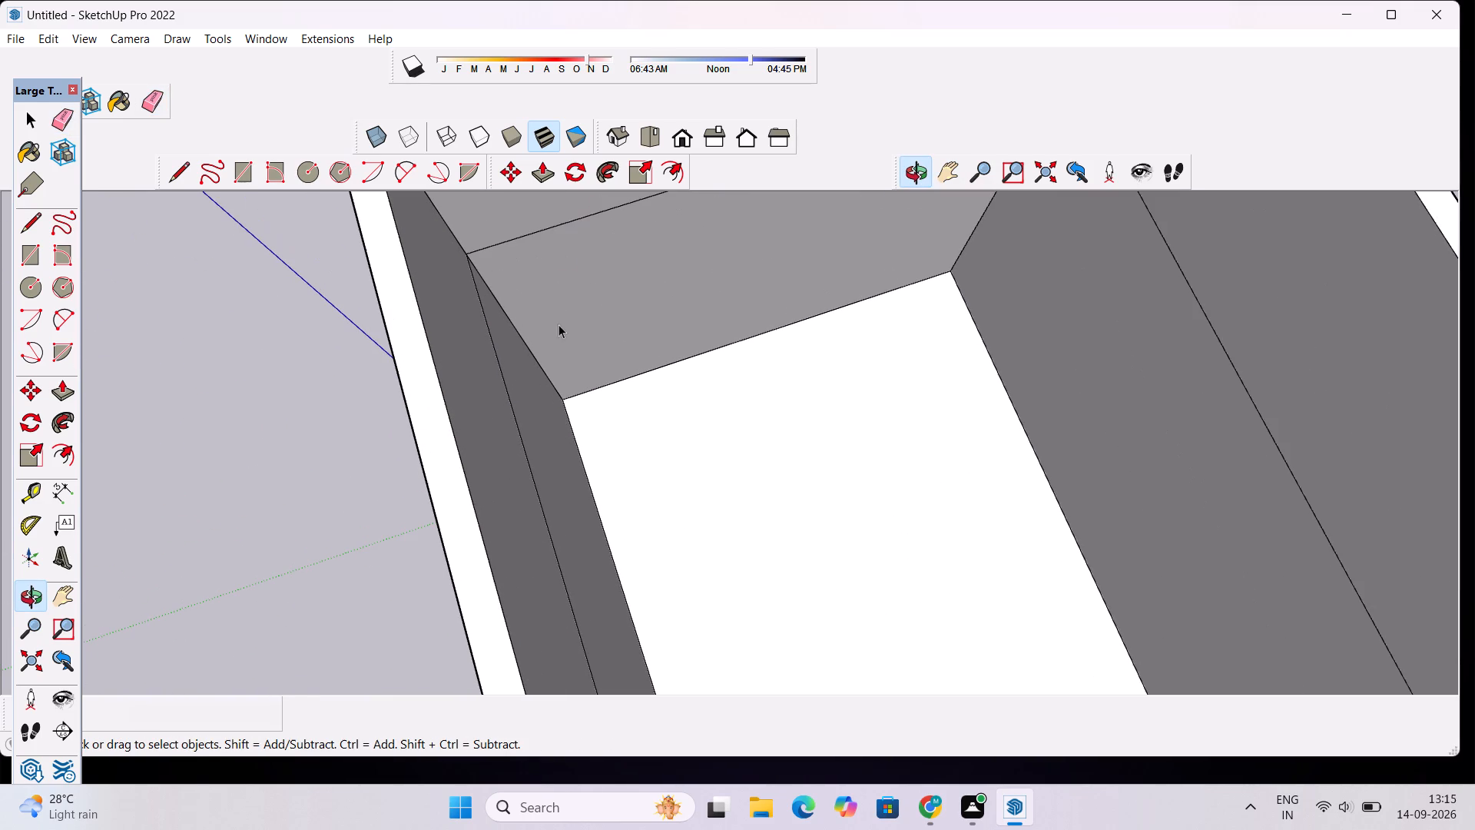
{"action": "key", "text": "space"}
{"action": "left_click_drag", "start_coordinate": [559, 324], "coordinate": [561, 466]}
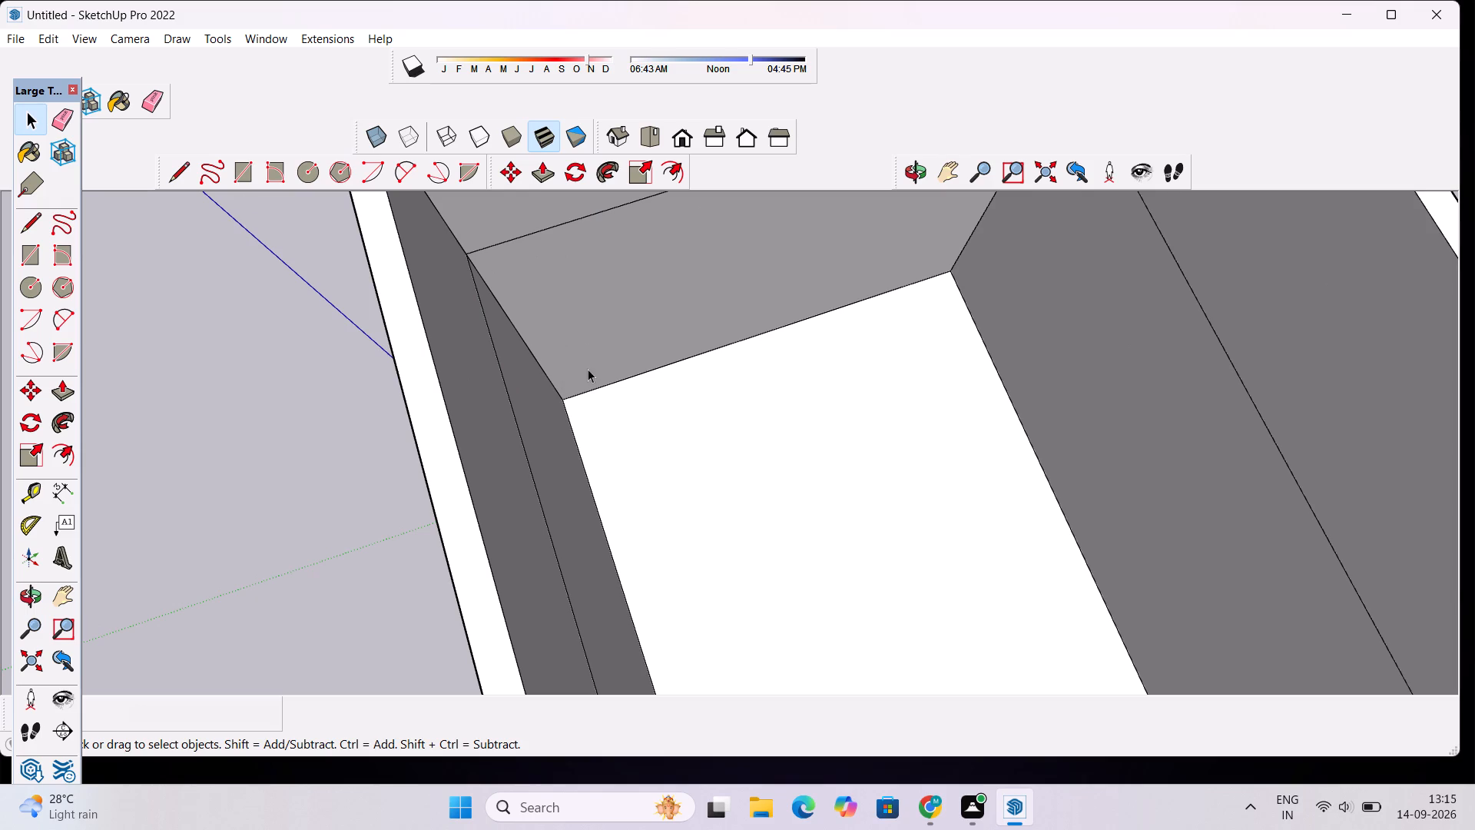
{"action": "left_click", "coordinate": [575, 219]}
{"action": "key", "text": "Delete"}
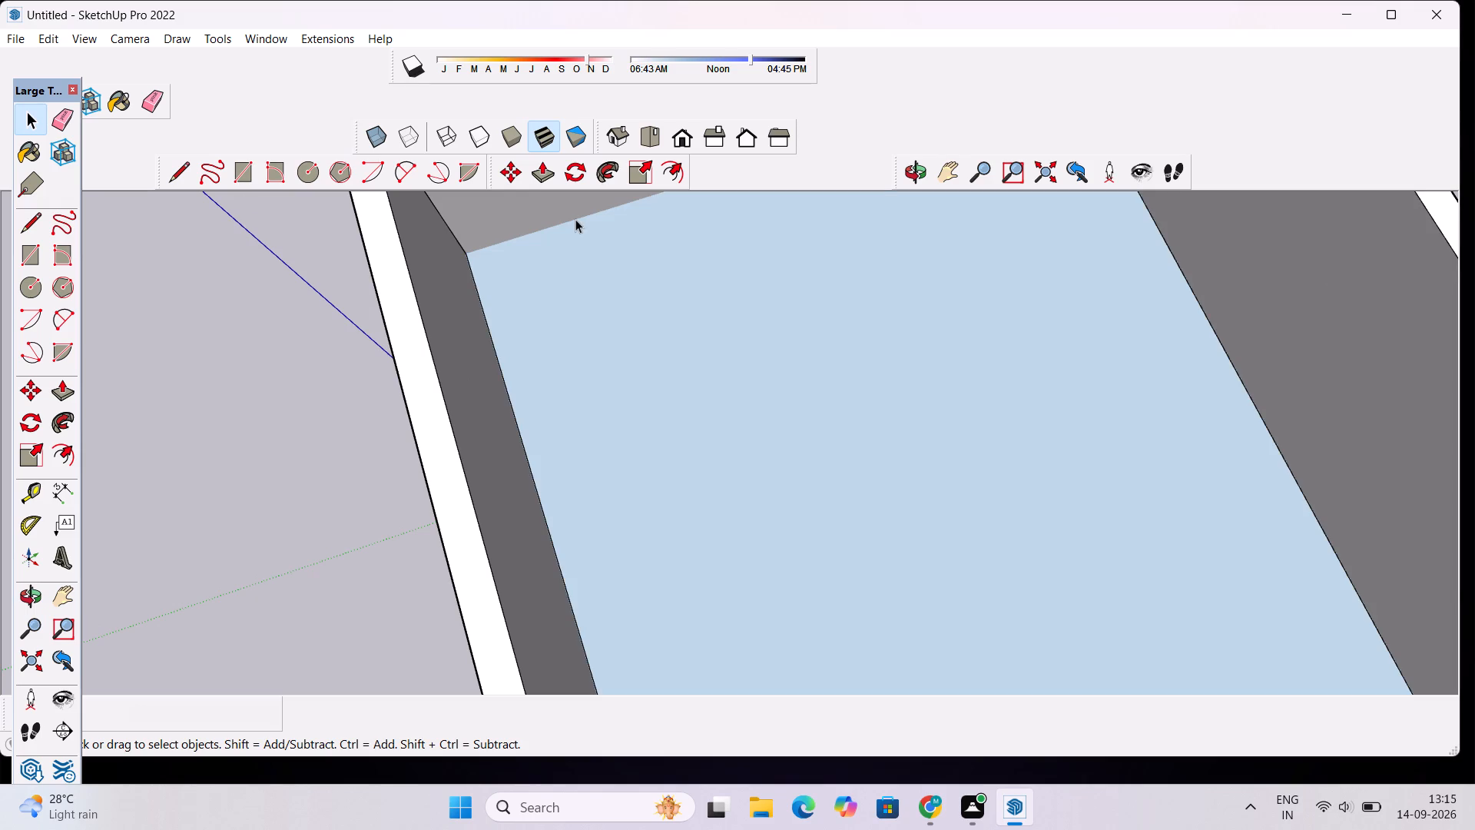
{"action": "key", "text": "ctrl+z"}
Erase the horizontal seam line across the outer front face of the upper-storey walls.
{"action": "scroll", "coordinate": [575, 219], "scroll_direction": "down", "scroll_amount": 5}
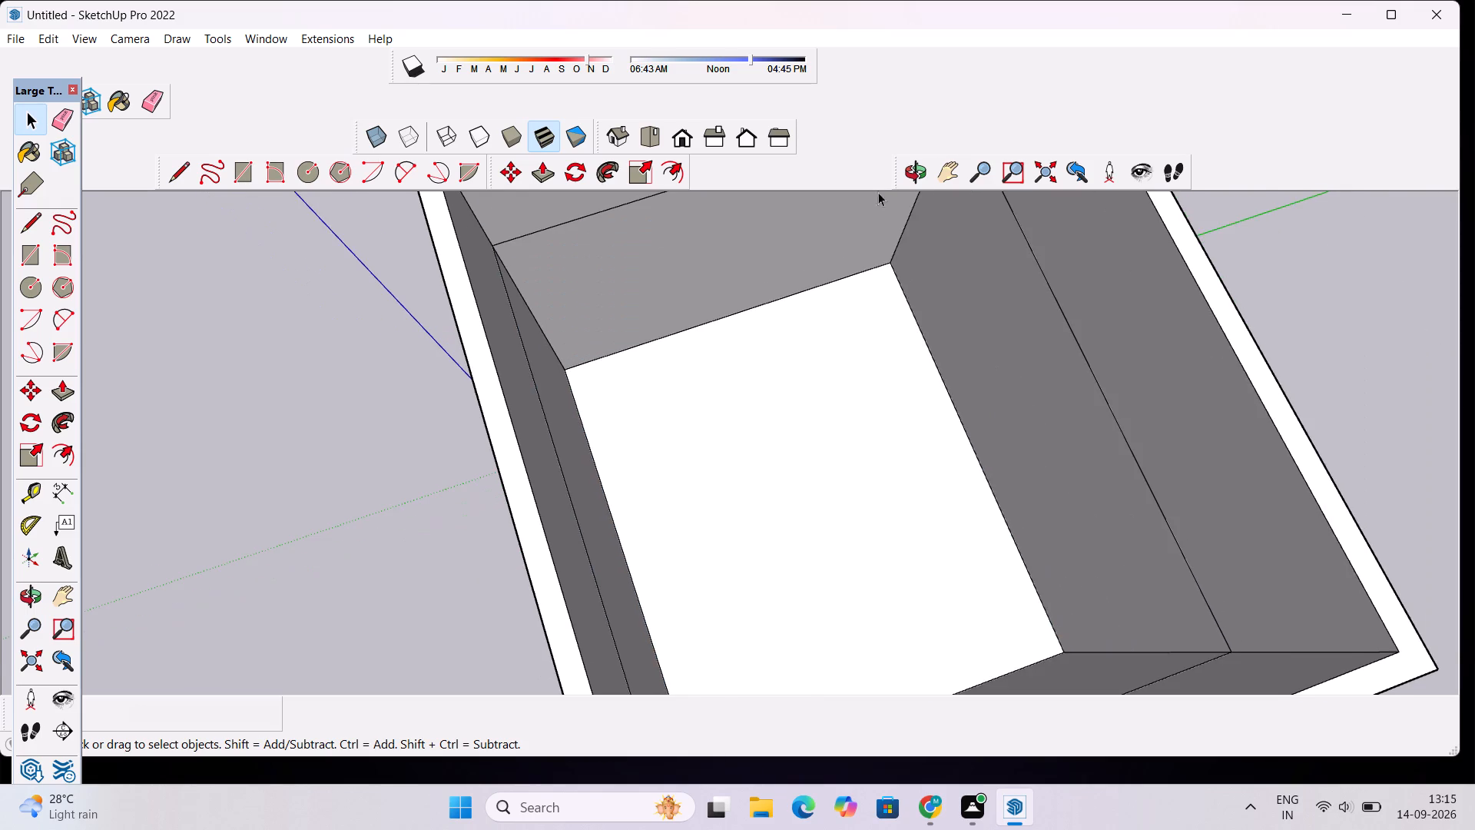
{"action": "left_click", "coordinate": [926, 176]}
{"action": "left_click_drag", "start_coordinate": [622, 490], "coordinate": [801, 303]}
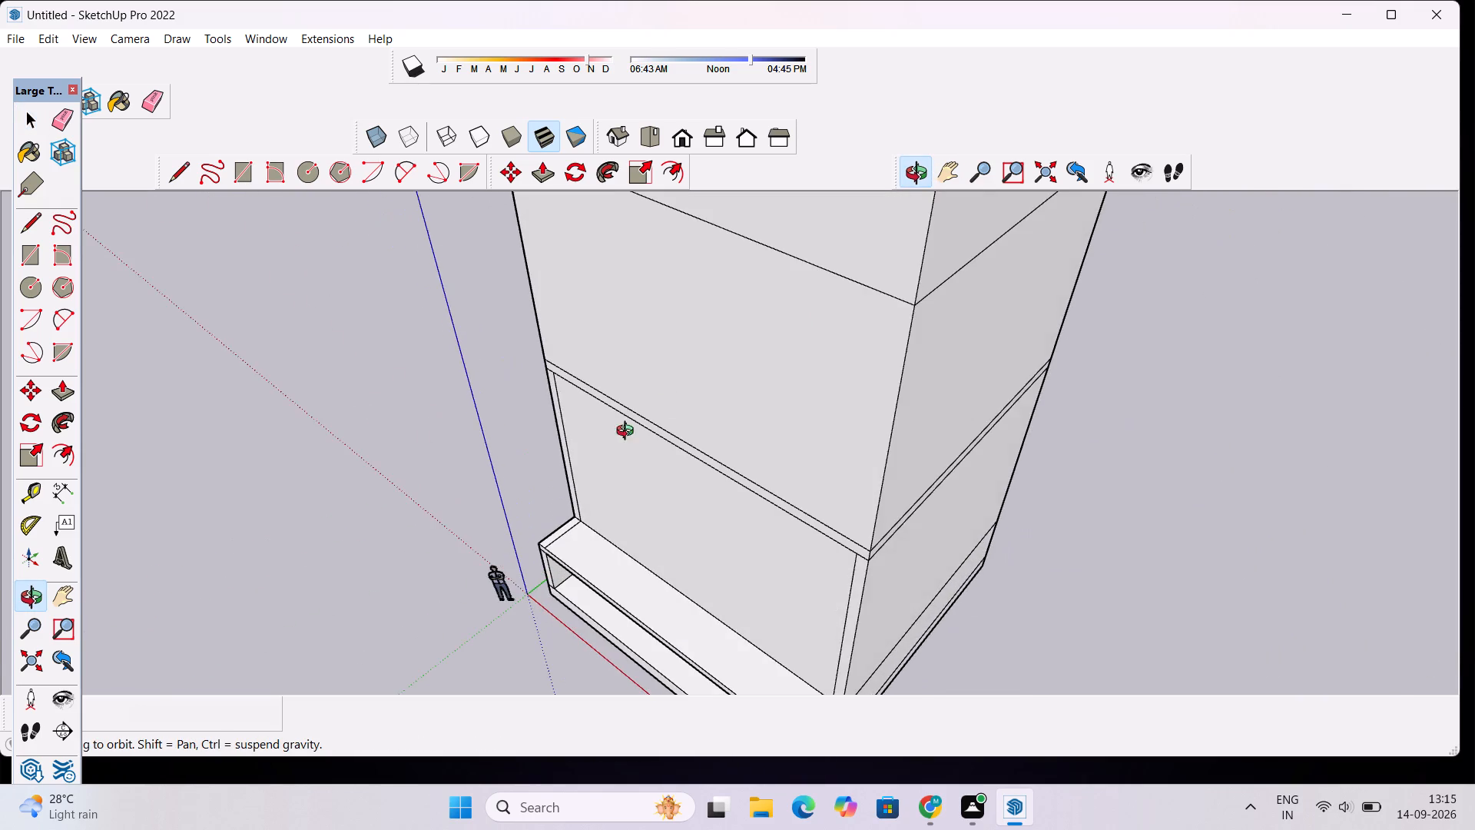
{"action": "left_click_drag", "start_coordinate": [632, 450], "coordinate": [787, 641]}
{"action": "left_click_drag", "start_coordinate": [786, 606], "coordinate": [794, 503]}
{"action": "key", "text": "e"}
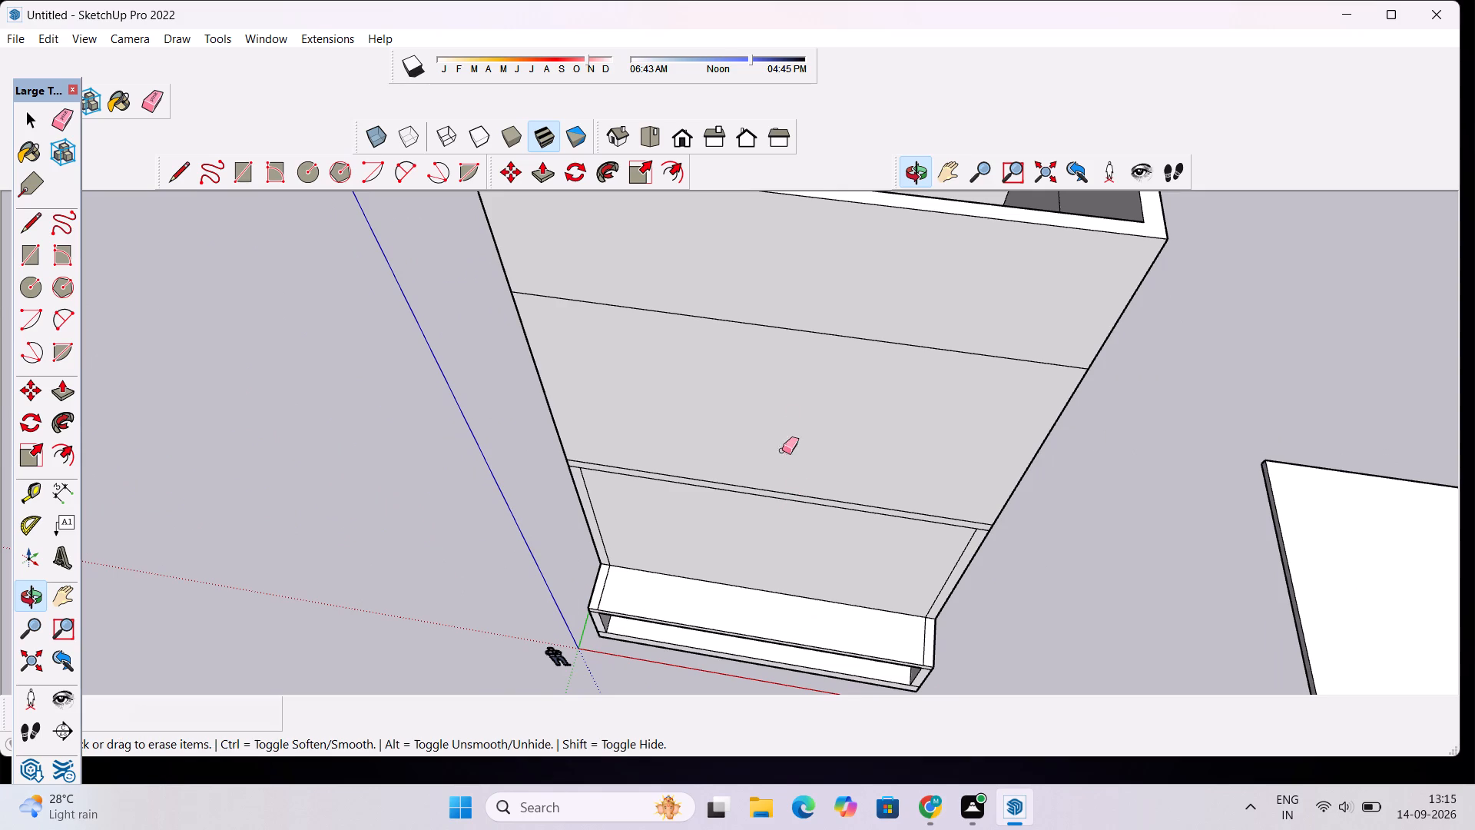
{"action": "left_click_drag", "start_coordinate": [815, 328], "coordinate": [821, 344]}
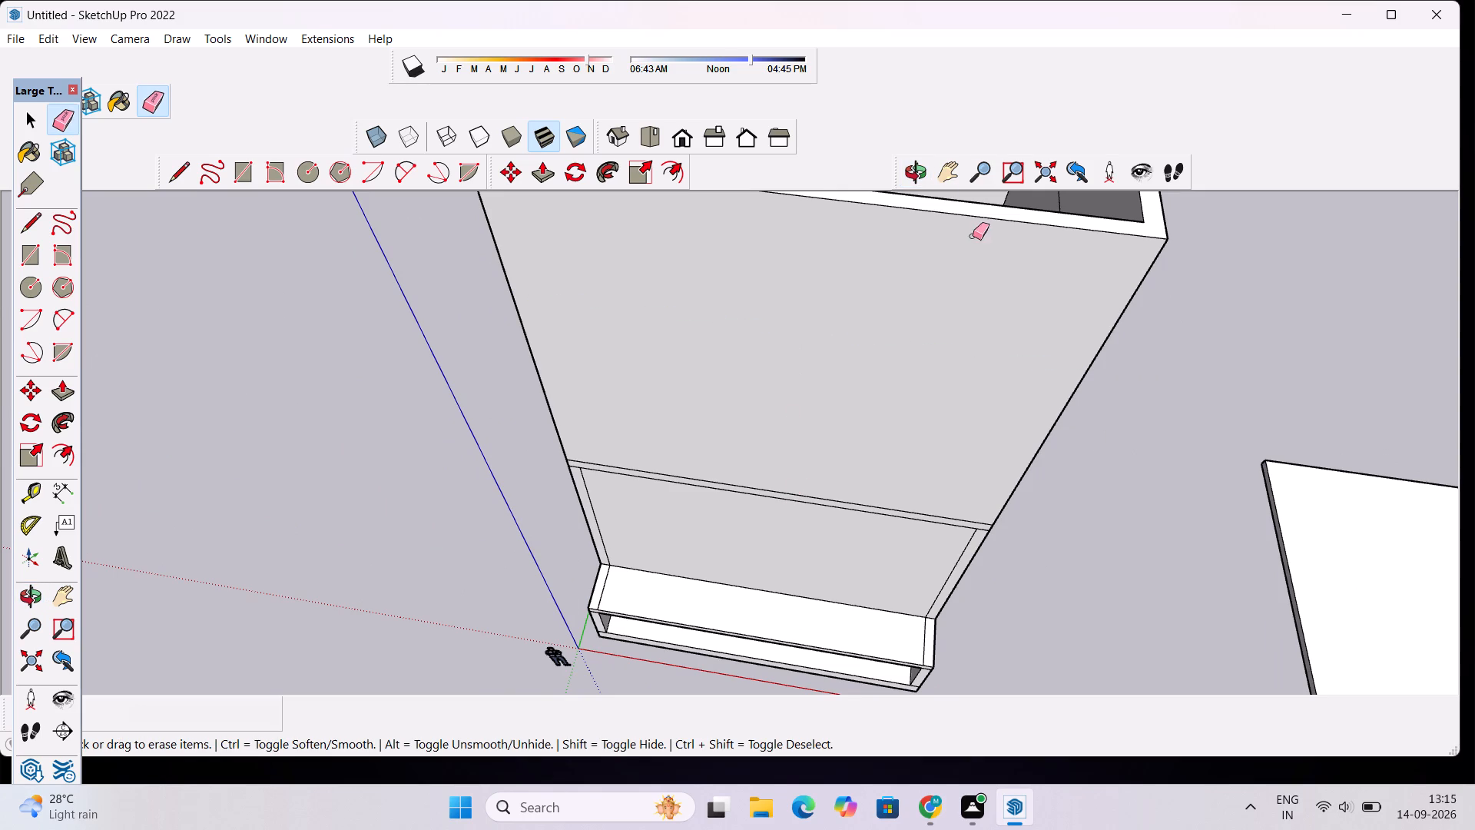
Erase the horizontal seam line on the outer face of the upper storey's side wall nearest the origin.
{"action": "left_click", "coordinate": [914, 164]}
{"action": "left_click_drag", "start_coordinate": [914, 343], "coordinate": [741, 480]}
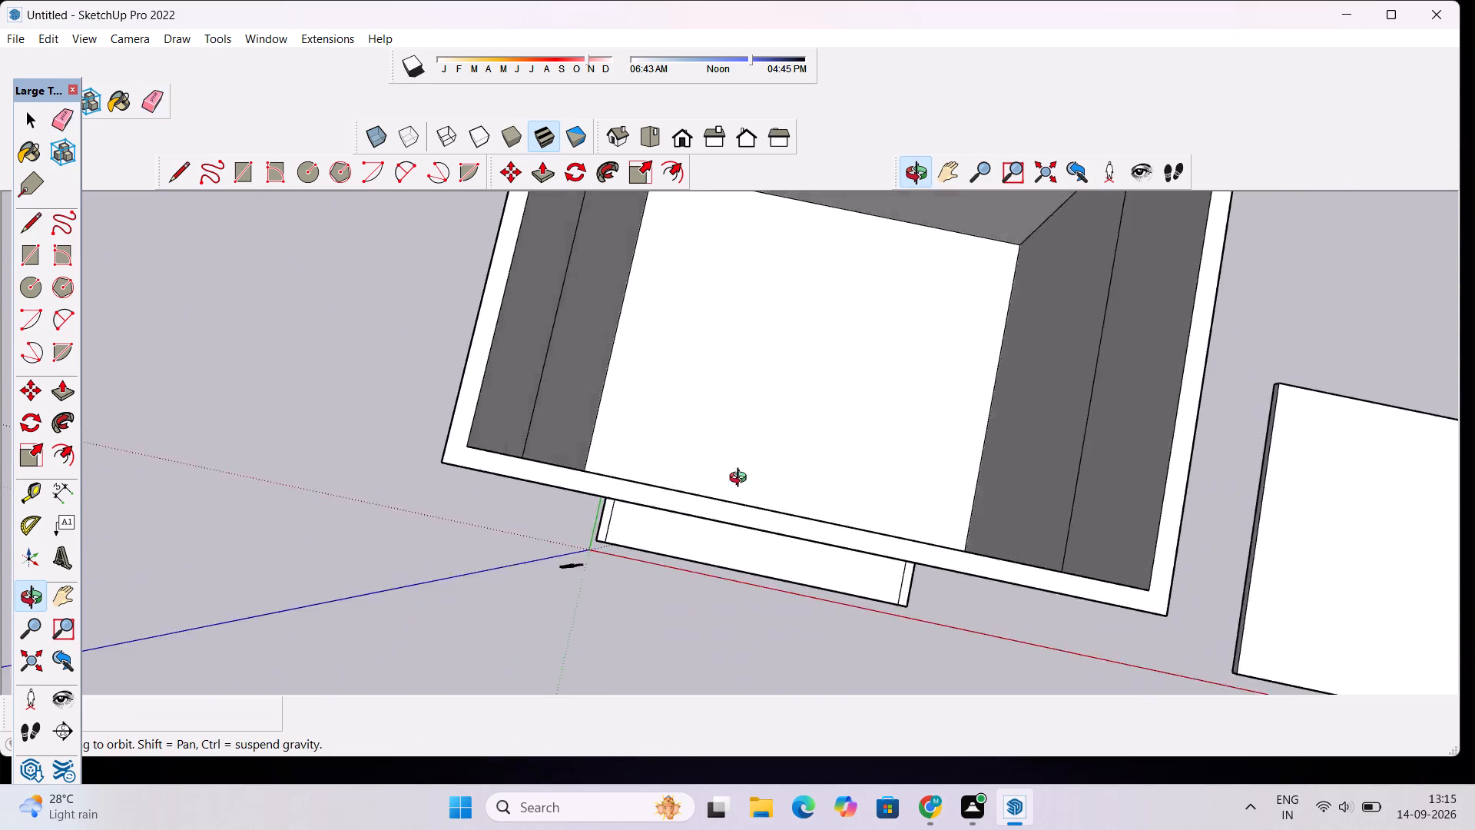
{"action": "left_click_drag", "start_coordinate": [741, 480], "coordinate": [1271, 214]}
{"action": "scroll", "coordinate": [470, 394], "scroll_direction": "down", "scroll_amount": 6}
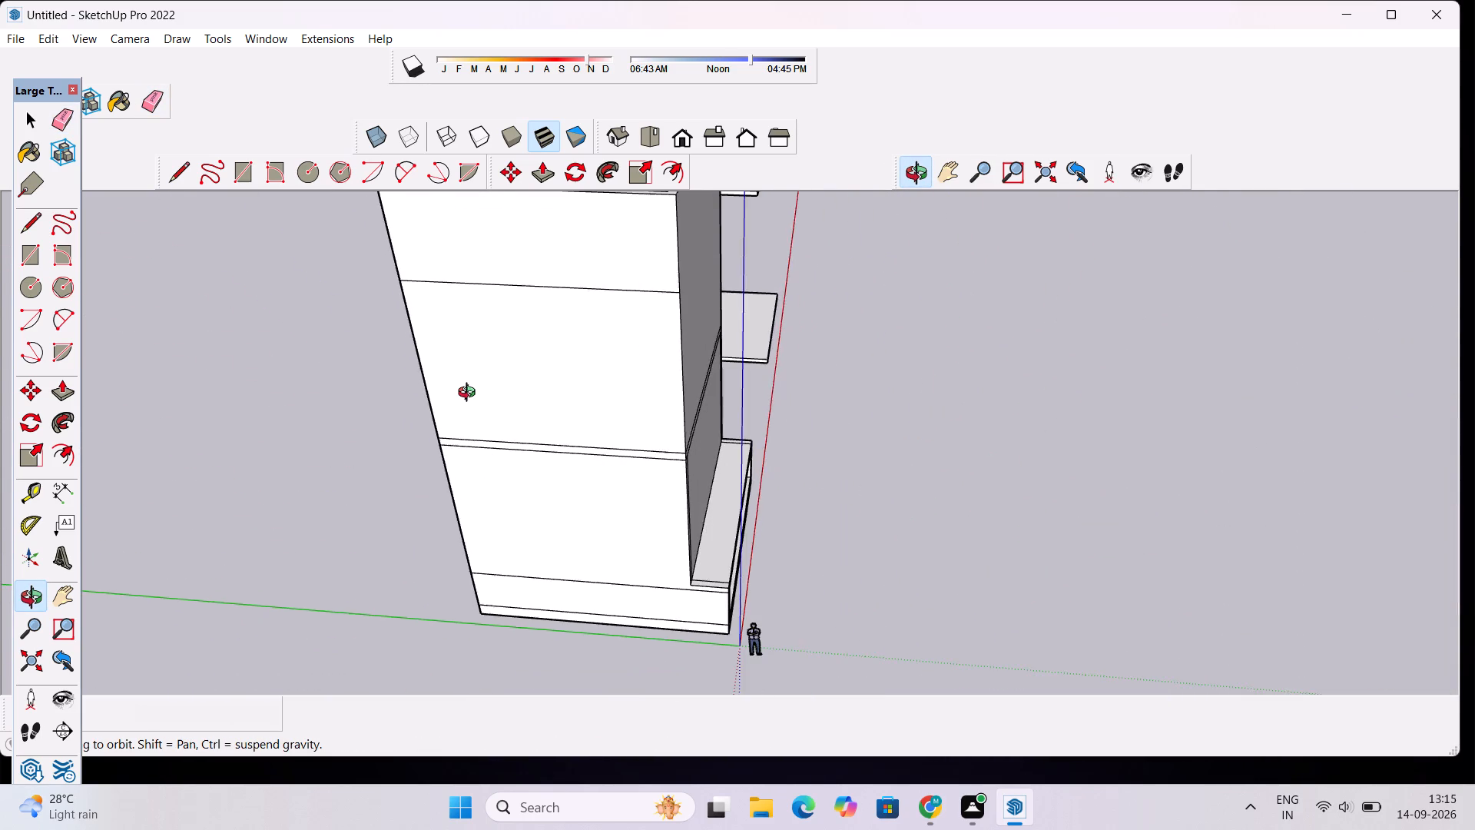
{"action": "left_click_drag", "start_coordinate": [455, 381], "coordinate": [560, 628]}
{"action": "scroll", "coordinate": [588, 537], "scroll_direction": "up", "scroll_amount": 2}
{"action": "key", "text": "e"}
{"action": "left_click_drag", "start_coordinate": [610, 546], "coordinate": [621, 573]}
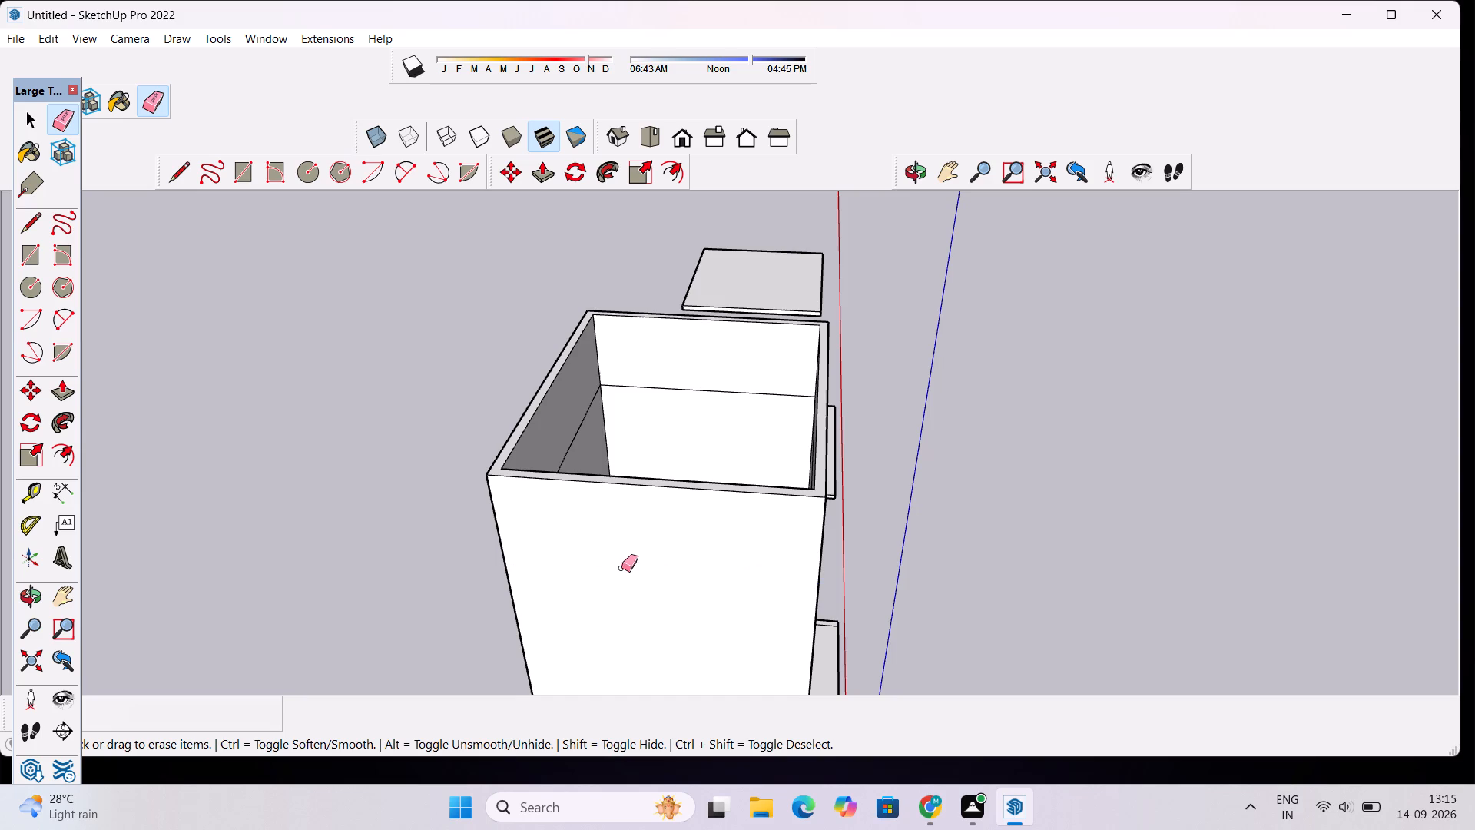
Erase the seam lines inside the front wall, outside the rear wall, and inside the side wall farthest from the origin.
{"action": "scroll", "coordinate": [451, 457], "scroll_direction": "up", "scroll_amount": 3}
{"action": "left_click", "coordinate": [913, 173]}
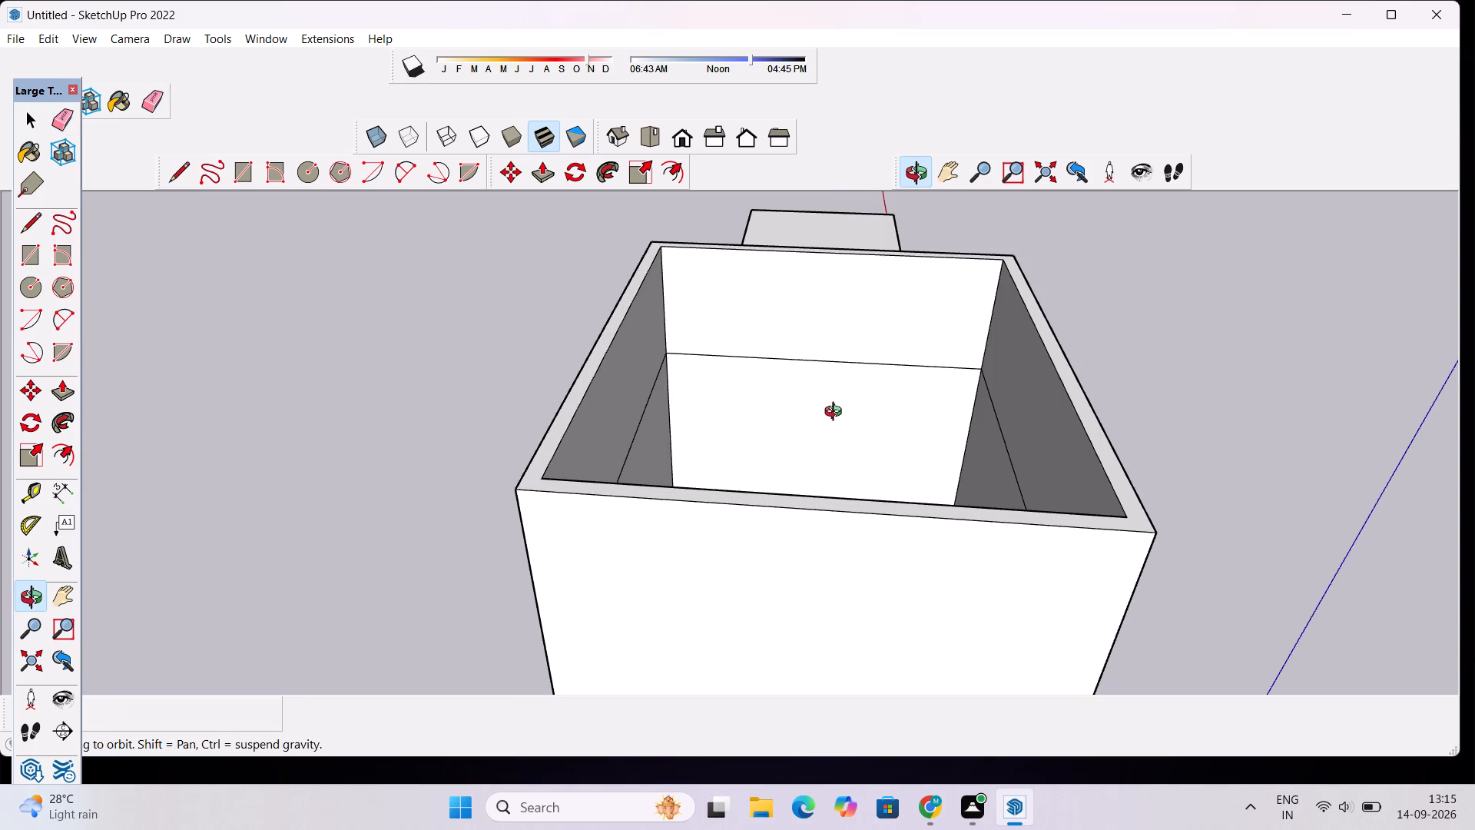
{"action": "left_click_drag", "start_coordinate": [511, 487], "coordinate": [627, 515]}
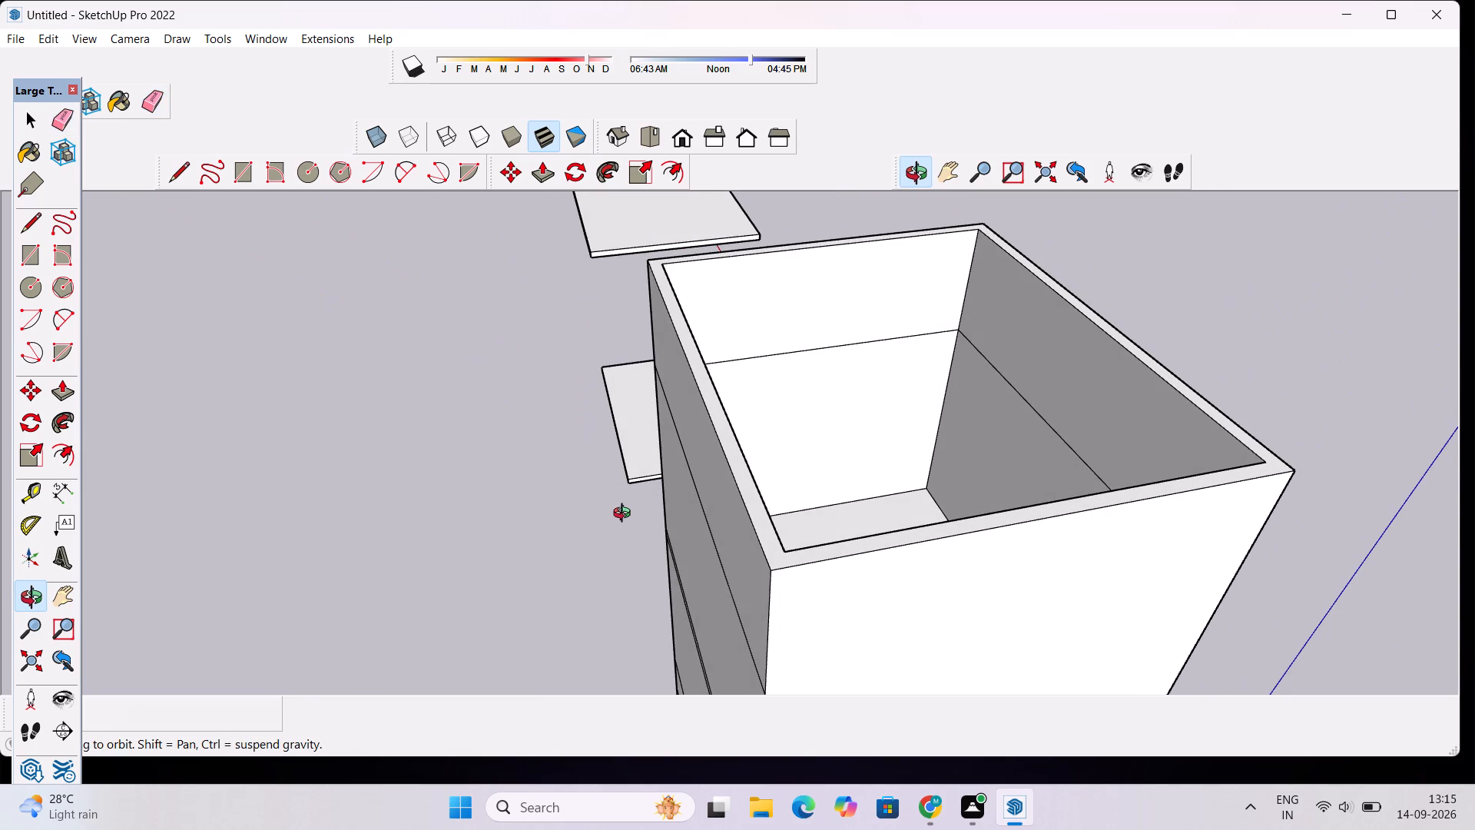
{"action": "key", "text": "e"}
{"action": "left_click_drag", "start_coordinate": [1013, 378], "coordinate": [1015, 386]}
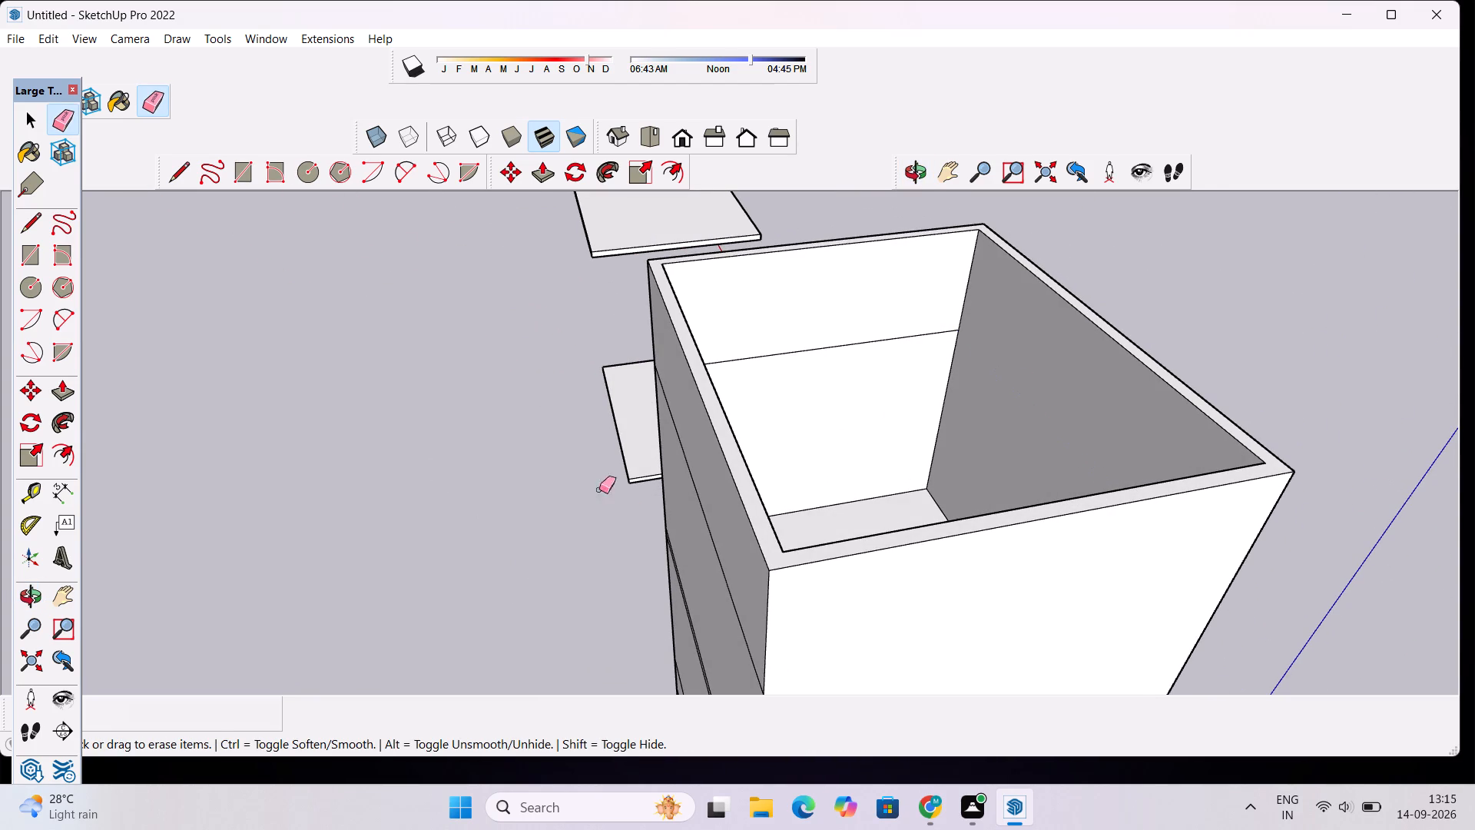
{"action": "left_click_drag", "start_coordinate": [685, 452], "coordinate": [688, 477]}
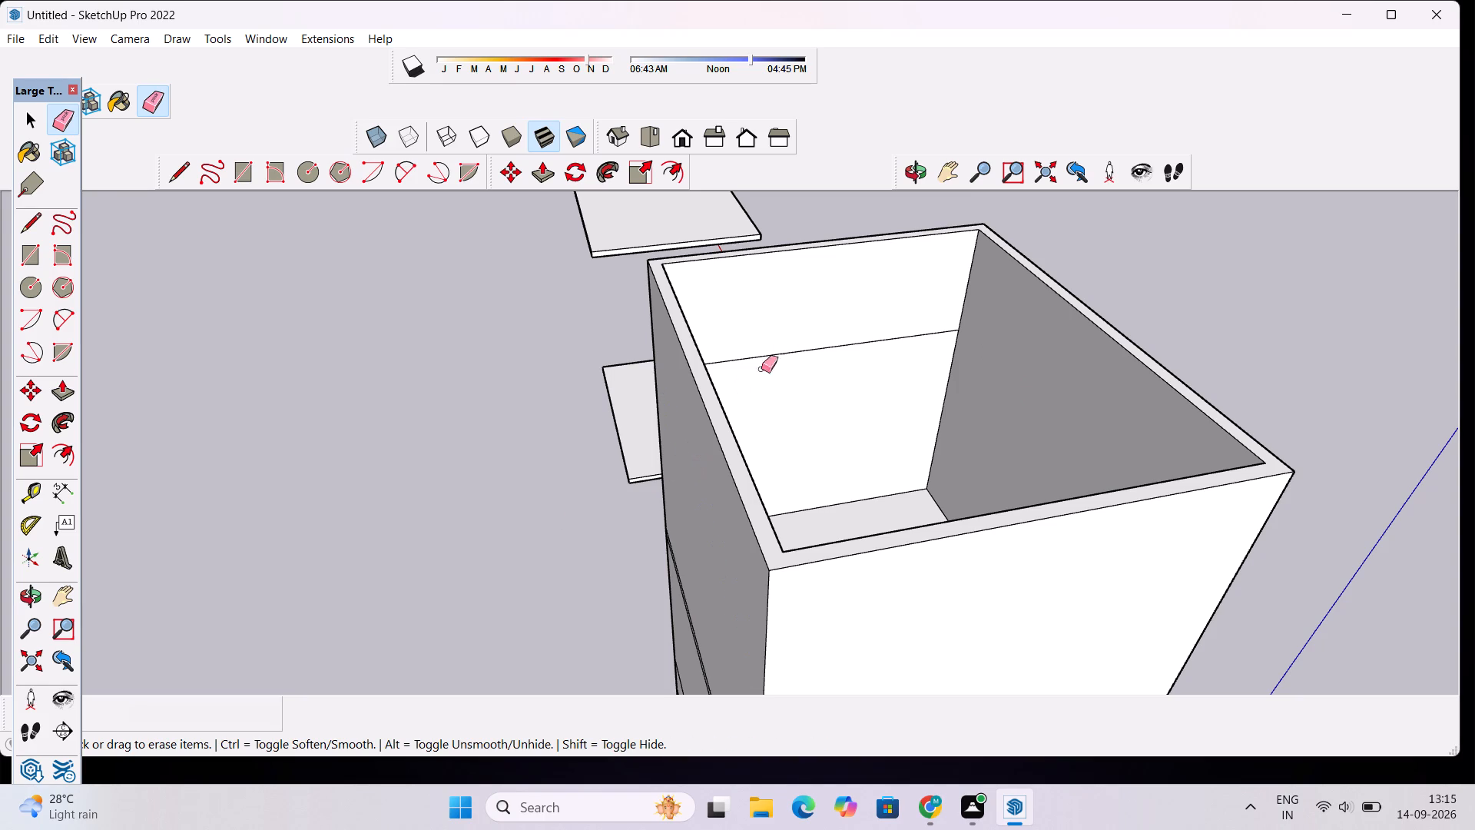
{"action": "left_click", "coordinate": [784, 350]}
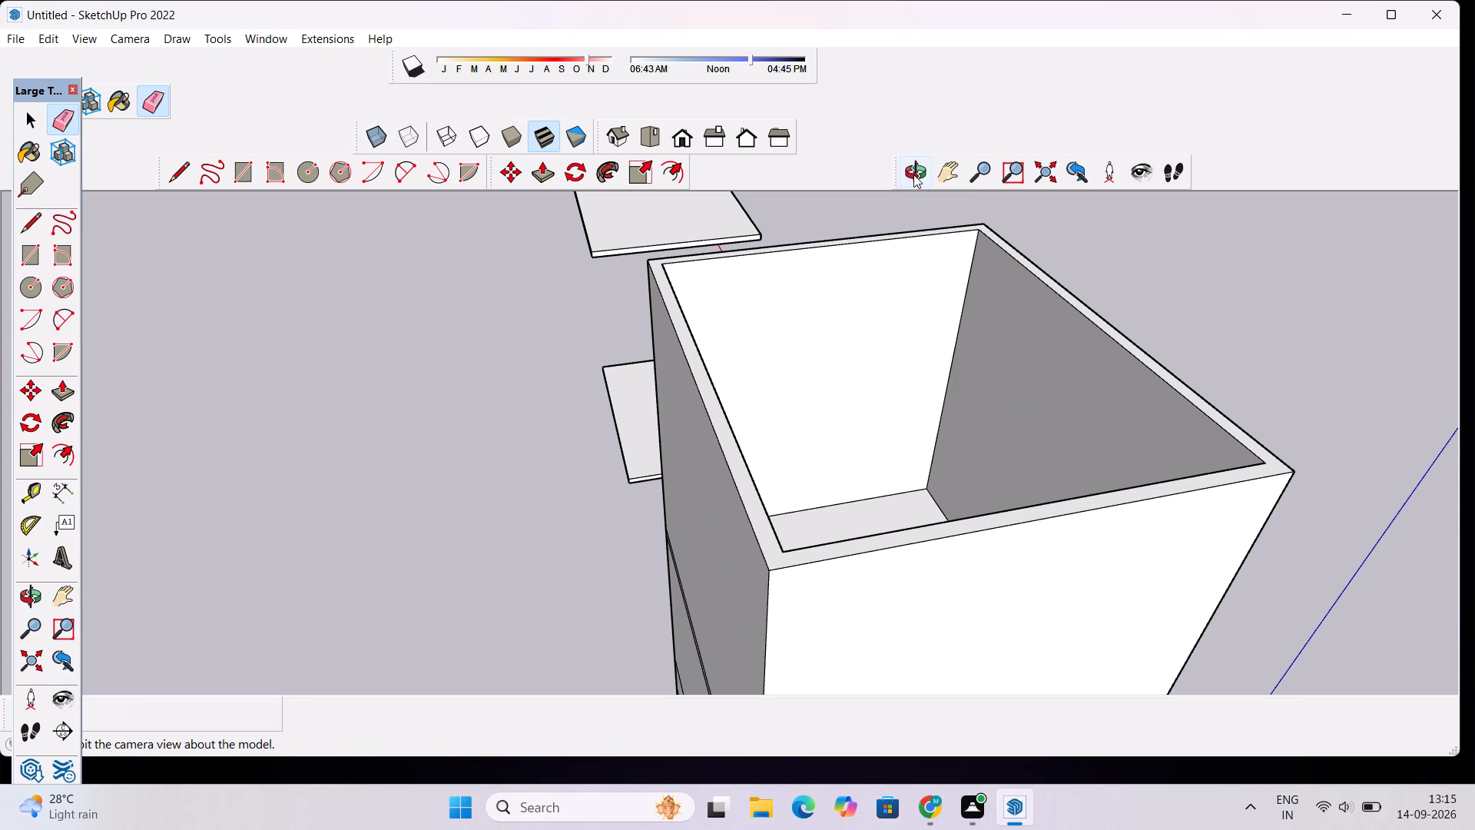
Erase the seam lines outside the side wall farthest from the origin and inside the side wall nearest it.
{"action": "left_click", "coordinate": [913, 174]}
{"action": "left_click_drag", "start_coordinate": [596, 346], "coordinate": [1357, 349]}
{"action": "key", "text": "e"}
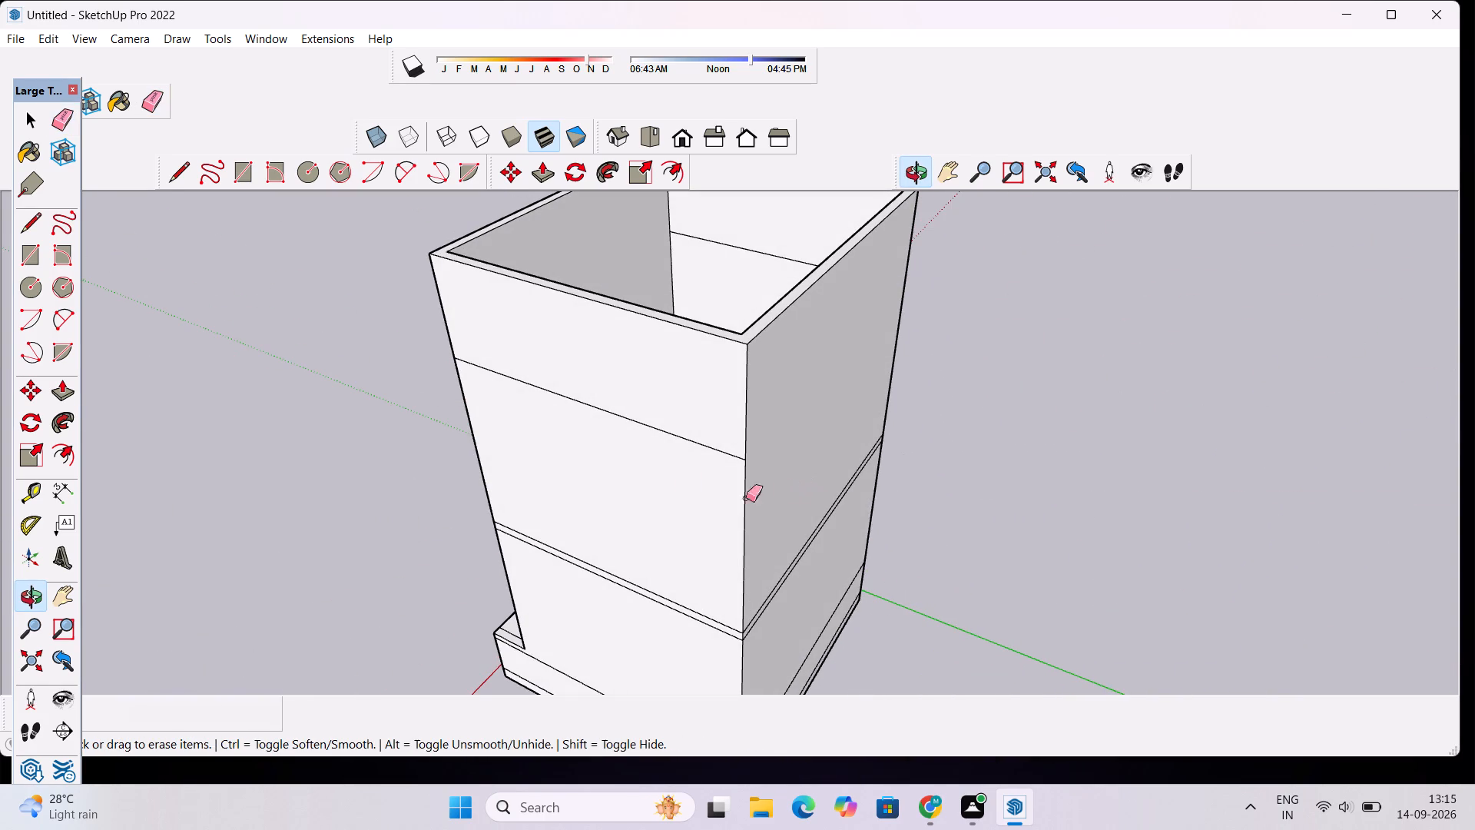
{"action": "left_click_drag", "start_coordinate": [651, 412], "coordinate": [654, 433]}
{"action": "left_click_drag", "start_coordinate": [791, 233], "coordinate": [789, 257]}
Inspect the upper-storey walls and the front of the building from the corner, front and above for leftover seam lines.
{"action": "left_click", "coordinate": [916, 171]}
{"action": "left_click_drag", "start_coordinate": [678, 386], "coordinate": [972, 343]}
{"action": "scroll", "coordinate": [933, 386], "scroll_direction": "down", "scroll_amount": 4}
{"action": "left_click_drag", "start_coordinate": [432, 481], "coordinate": [438, 480]}
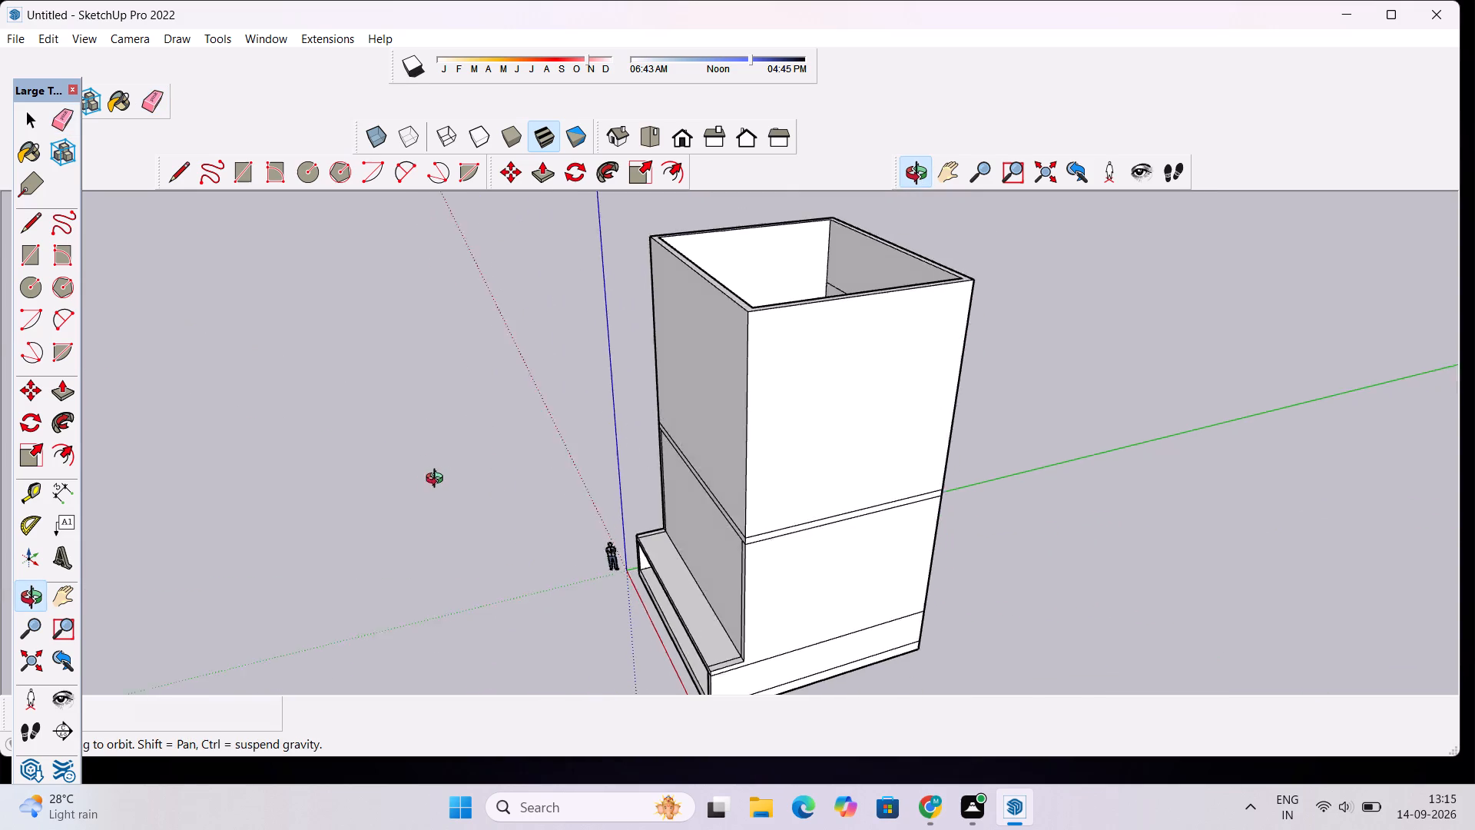
{"action": "left_click_drag", "start_coordinate": [438, 480], "coordinate": [913, 312]}
{"action": "scroll", "coordinate": [727, 405], "scroll_direction": "up", "scroll_amount": 5}
{"action": "scroll", "coordinate": [724, 393], "scroll_direction": "down", "scroll_amount": 4}
{"action": "scroll", "coordinate": [790, 458], "scroll_direction": "down", "scroll_amount": 2}
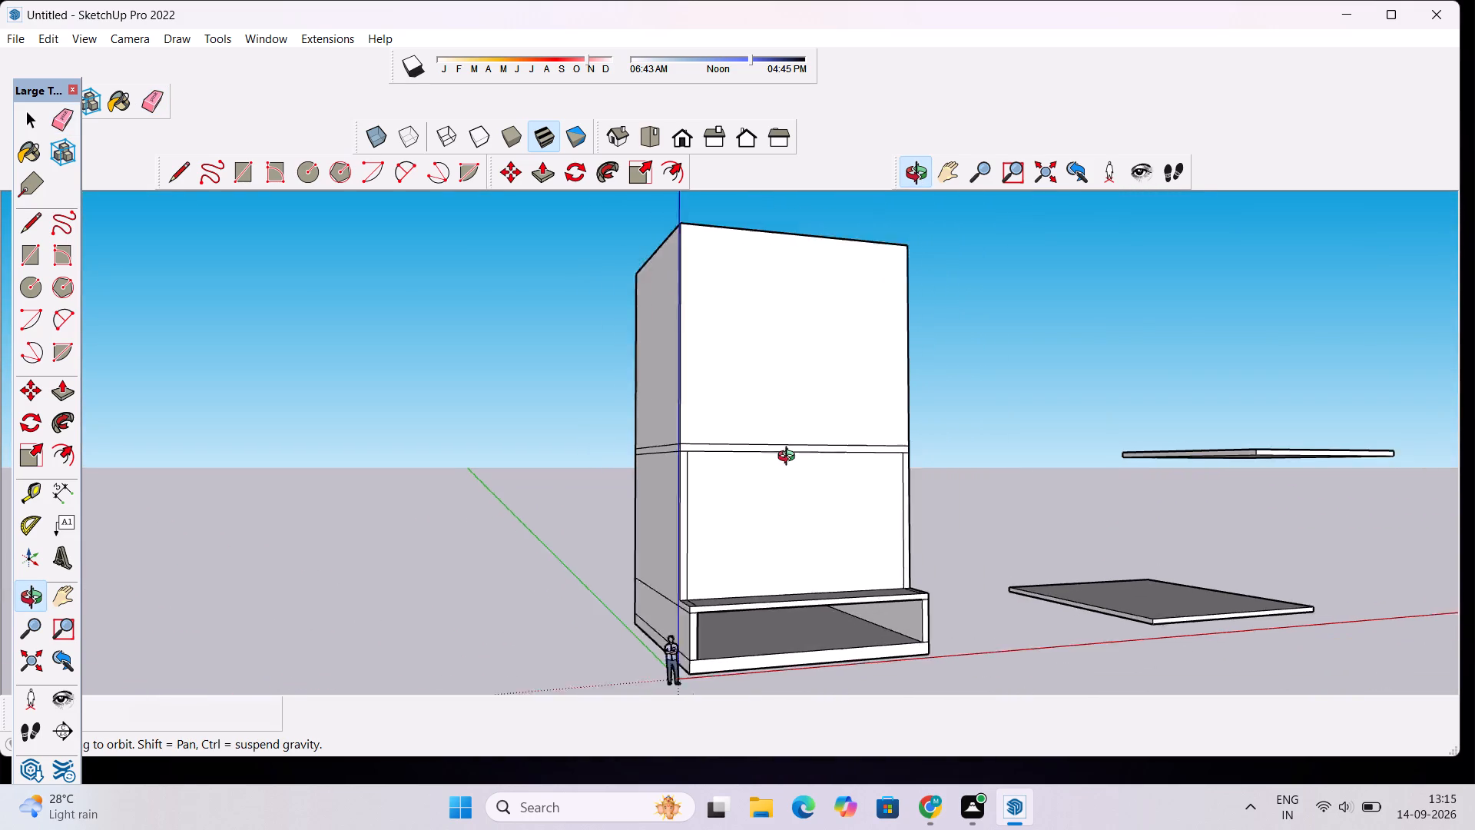
{"action": "scroll", "coordinate": [790, 458], "scroll_direction": "down", "scroll_amount": 3}
{"action": "left_click_drag", "start_coordinate": [787, 457], "coordinate": [678, 503]}
{"action": "scroll", "coordinate": [706, 492], "scroll_direction": "up", "scroll_amount": 4}
{"action": "left_click_drag", "start_coordinate": [716, 527], "coordinate": [834, 629]}
{"action": "scroll", "coordinate": [867, 598], "scroll_direction": "up", "scroll_amount": 3}
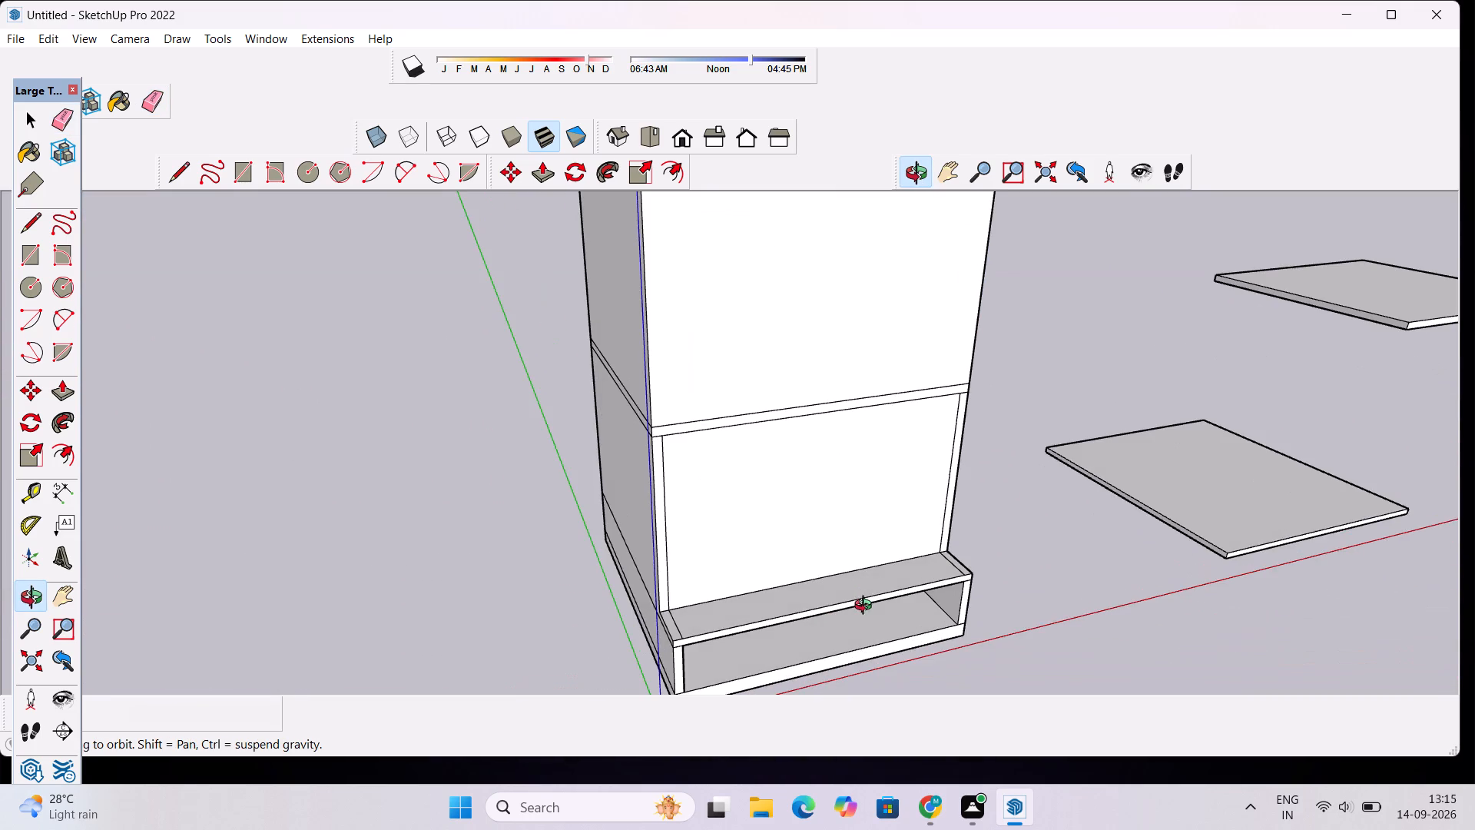
{"action": "left_click_drag", "start_coordinate": [786, 599], "coordinate": [746, 581]}
{"action": "scroll", "coordinate": [728, 568], "scroll_direction": "down", "scroll_amount": 5}
{"action": "left_click_drag", "start_coordinate": [814, 484], "coordinate": [595, 586], "text": "shift"}
{"action": "scroll", "coordinate": [579, 606], "scroll_direction": "up", "scroll_amount": 4}
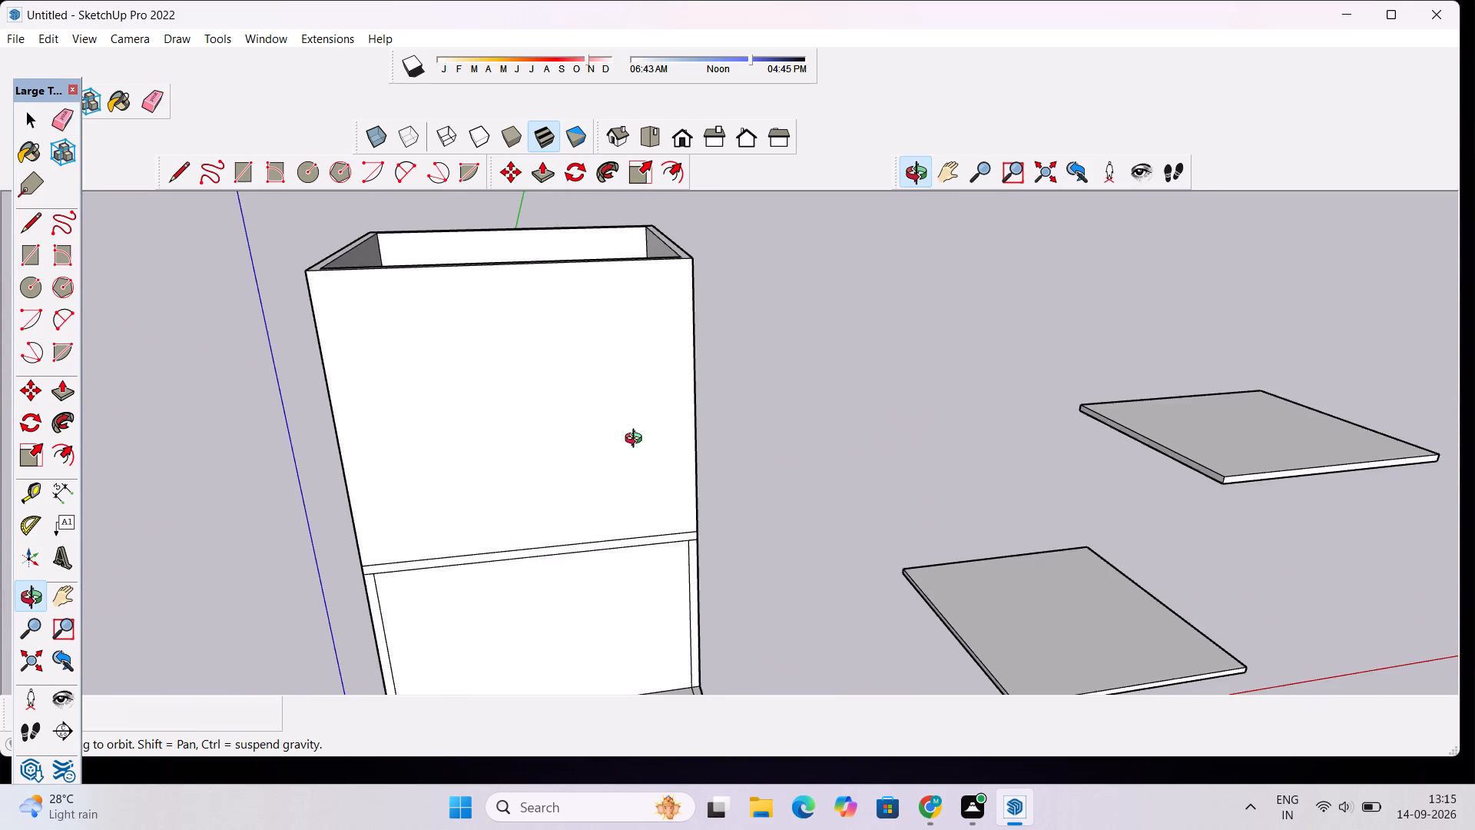
Erase the remaining horizontal seam line on the inner face of the upper storey's rear wall.
{"action": "scroll", "coordinate": [637, 440], "scroll_direction": "down", "scroll_amount": 6}
{"action": "left_click_drag", "start_coordinate": [685, 559], "coordinate": [637, 613]}
{"action": "scroll", "coordinate": [622, 606], "scroll_direction": "down", "scroll_amount": 5}
{"action": "left_click_drag", "start_coordinate": [557, 488], "coordinate": [770, 463]}
{"action": "scroll", "coordinate": [695, 473], "scroll_direction": "up", "scroll_amount": 9}
{"action": "key", "text": "e"}
{"action": "left_click_drag", "start_coordinate": [559, 456], "coordinate": [559, 471]}
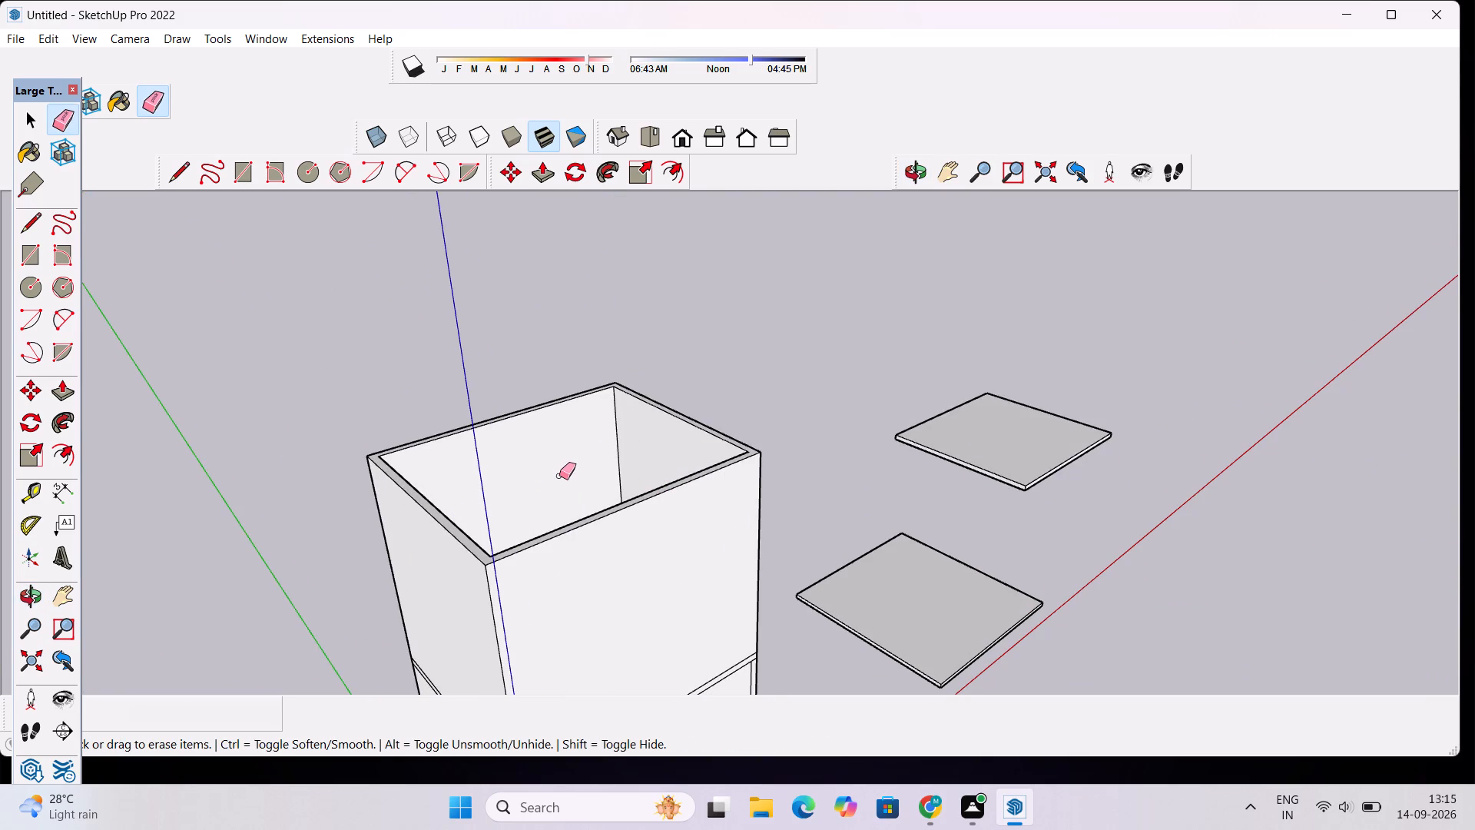
Examine the whole building and the two separate slabs beside it from the front and from above.
{"action": "scroll", "coordinate": [559, 476], "scroll_direction": "down", "scroll_amount": 5}
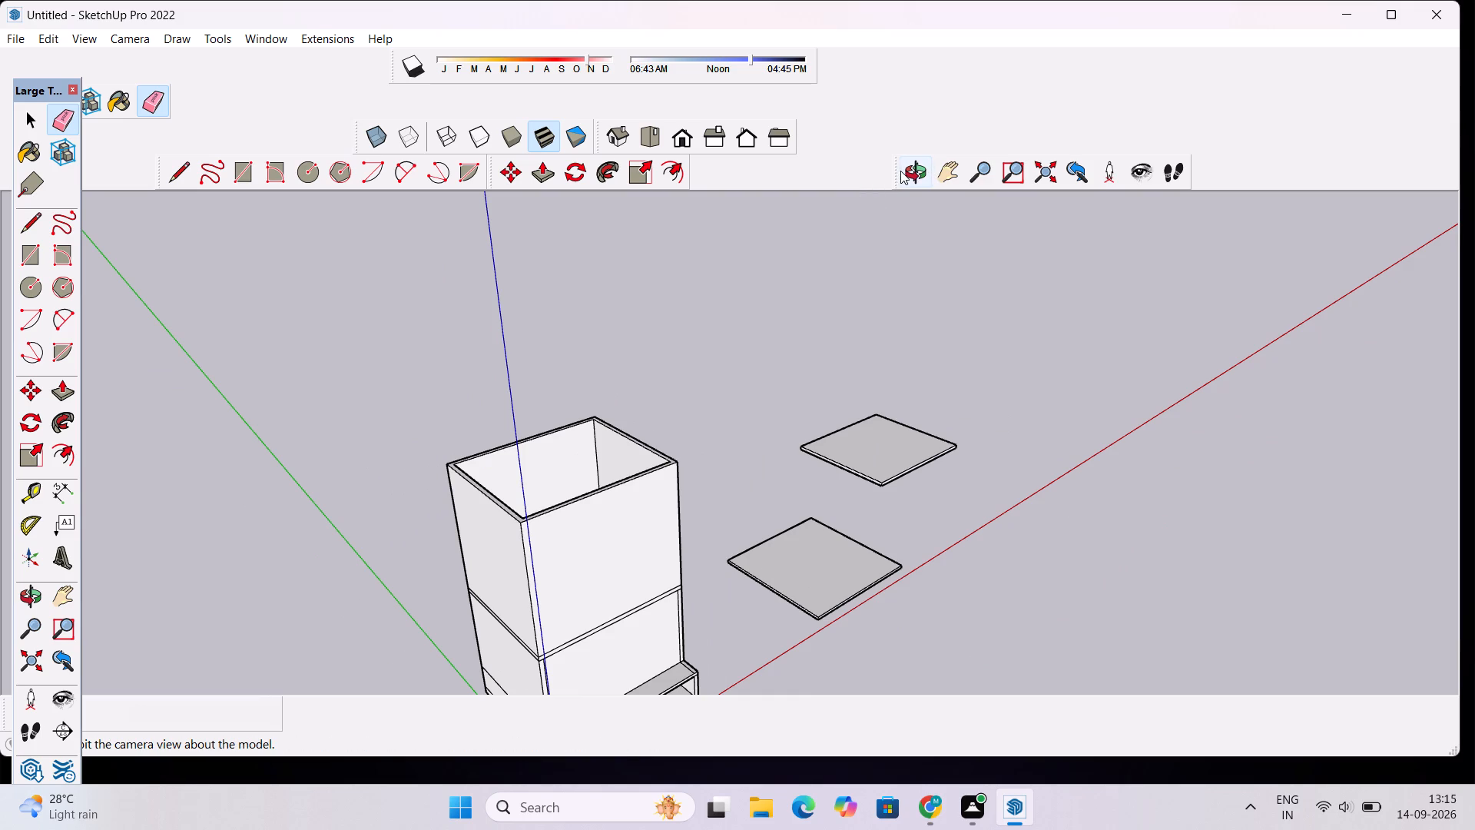
{"action": "left_click", "coordinate": [906, 174]}
{"action": "left_click_drag", "start_coordinate": [972, 550], "coordinate": [638, 470]}
{"action": "scroll", "coordinate": [637, 469], "scroll_direction": "down", "scroll_amount": 5}
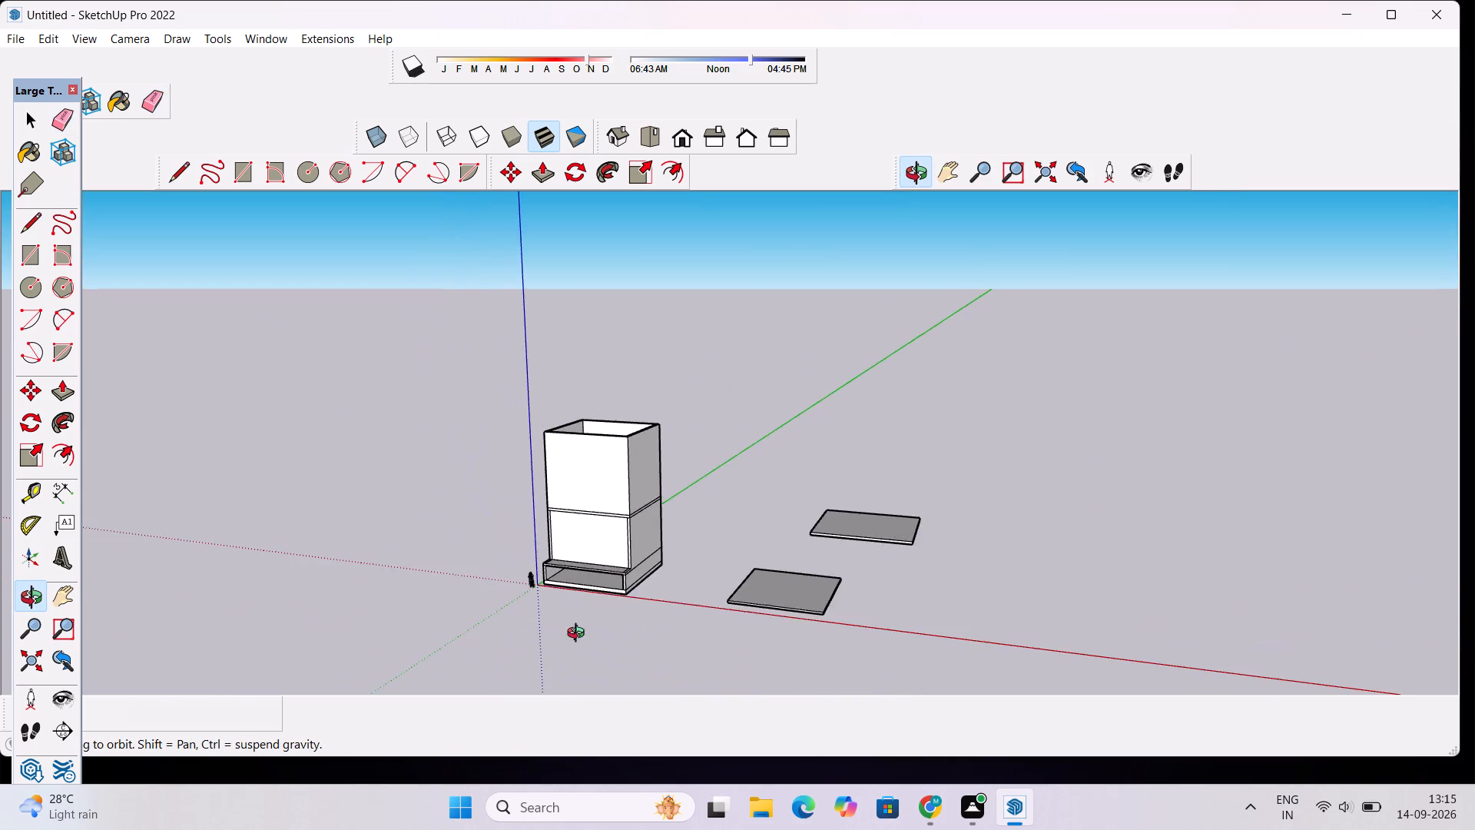
{"action": "left_click_drag", "start_coordinate": [579, 635], "coordinate": [663, 486]}
{"action": "scroll", "coordinate": [651, 412], "scroll_direction": "up", "scroll_amount": 4}
{"action": "left_click_drag", "start_coordinate": [653, 423], "coordinate": [711, 679]}
{"action": "scroll", "coordinate": [704, 659], "scroll_direction": "down", "scroll_amount": 6}
{"action": "left_click_drag", "start_coordinate": [635, 499], "coordinate": [662, 535]}
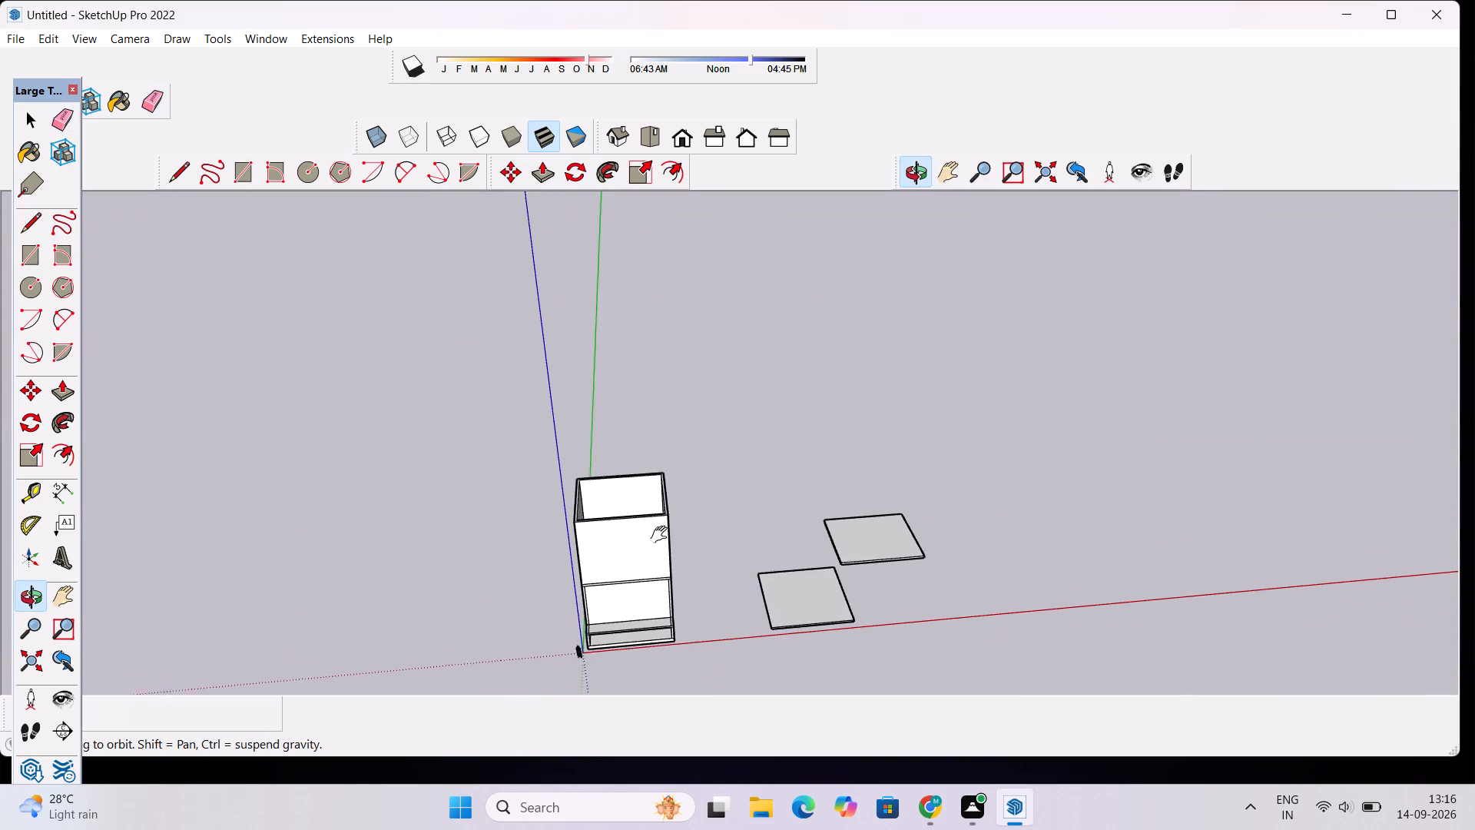
Copy the farther of the two separate slabs onto the upper-storey walls as a roof, matching its lower front corner to the walls' top corner.
{"action": "left_click_drag", "start_coordinate": [662, 535], "coordinate": [687, 580]}
{"action": "scroll", "coordinate": [707, 599], "scroll_direction": "up", "scroll_amount": 4}
{"action": "scroll", "coordinate": [785, 467], "scroll_direction": "down", "scroll_amount": 10}
{"action": "scroll", "coordinate": [810, 613], "scroll_direction": "up", "scroll_amount": 4}
{"action": "left_click_drag", "start_coordinate": [807, 611], "coordinate": [752, 640]}
{"action": "scroll", "coordinate": [715, 512], "scroll_direction": "up", "scroll_amount": 8}
{"action": "scroll", "coordinate": [697, 476], "scroll_direction": "down", "scroll_amount": 4}
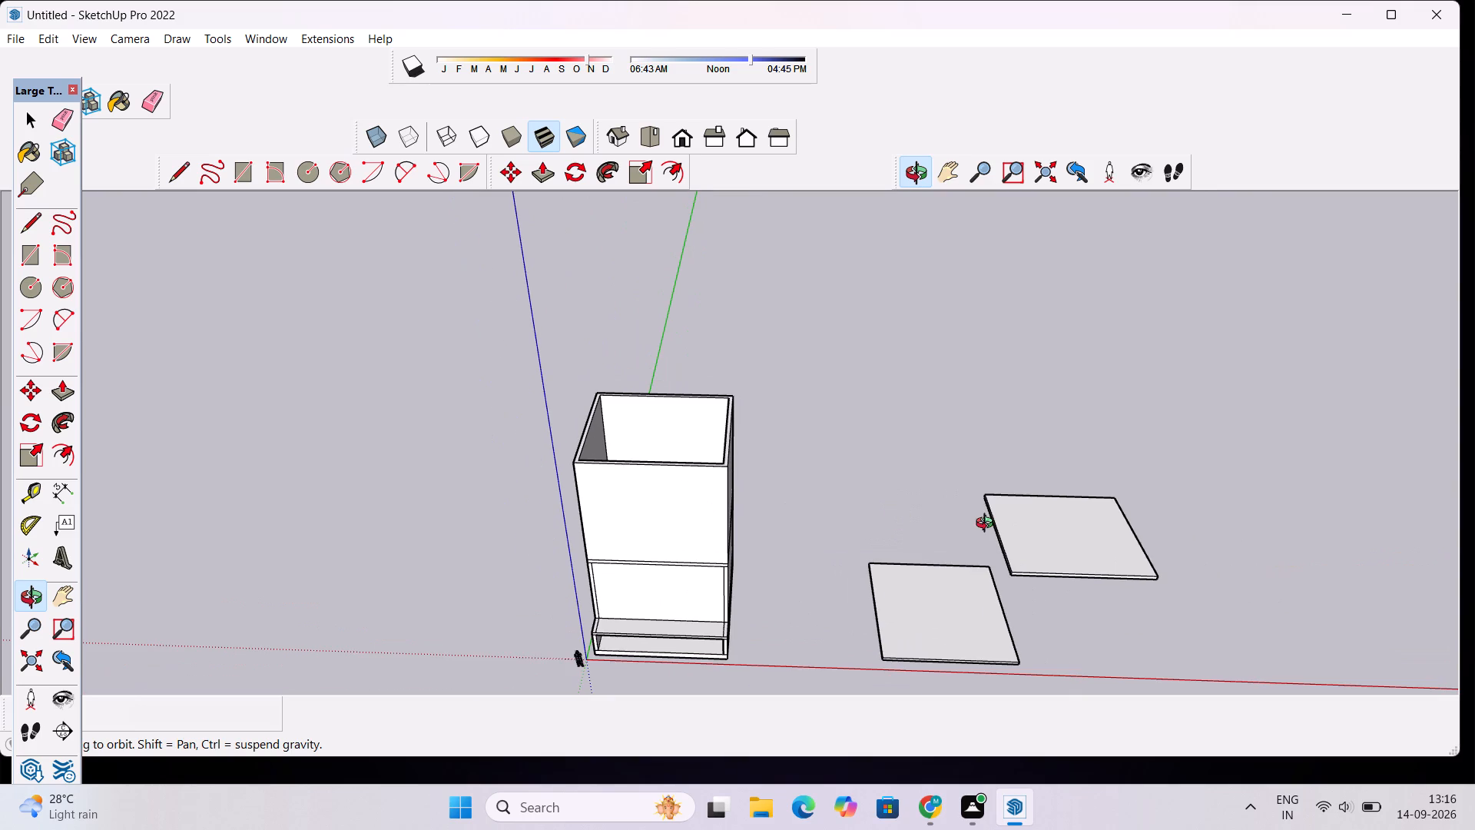
{"action": "key", "text": "space"}
{"action": "double_click", "coordinate": [1012, 543]}
{"action": "left_click", "coordinate": [1182, 283]}
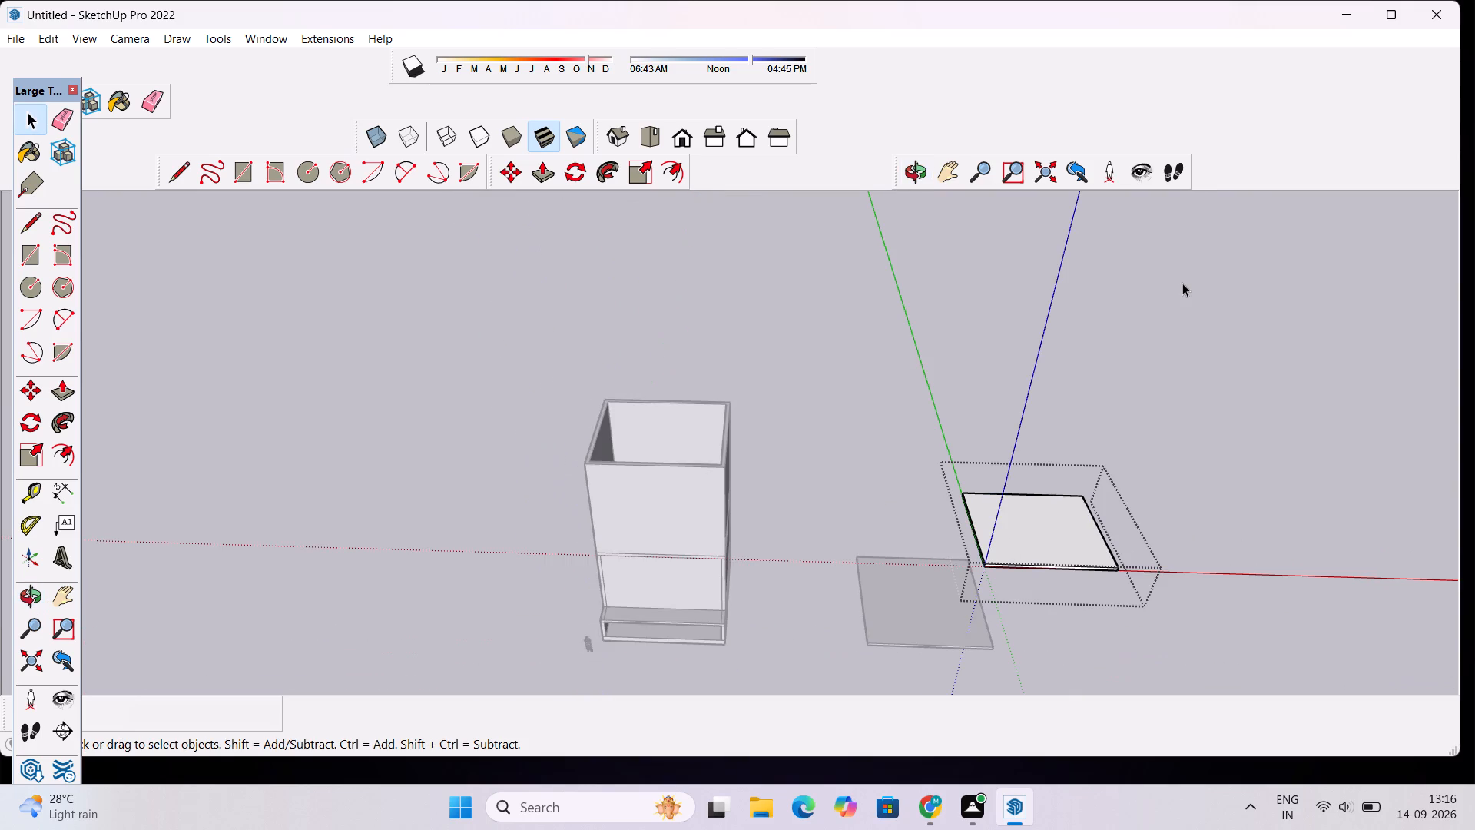
{"action": "left_click", "coordinate": [1021, 524]}
{"action": "key", "text": "m"}
{"action": "scroll", "coordinate": [998, 579], "scroll_direction": "up", "scroll_amount": 7}
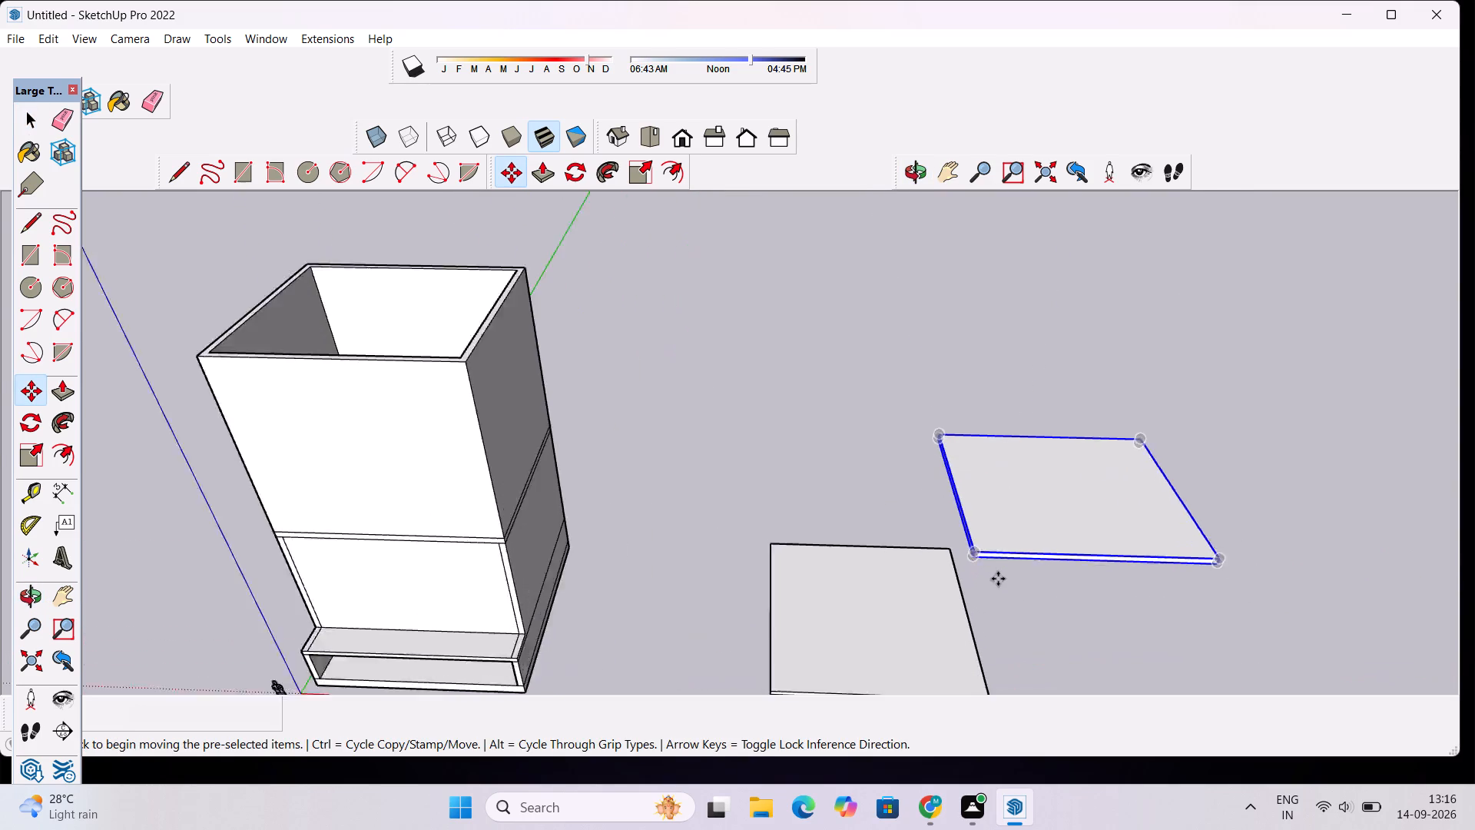
{"action": "scroll", "coordinate": [998, 579], "scroll_direction": "up", "scroll_amount": 13}
{"action": "left_click", "coordinate": [914, 512]}
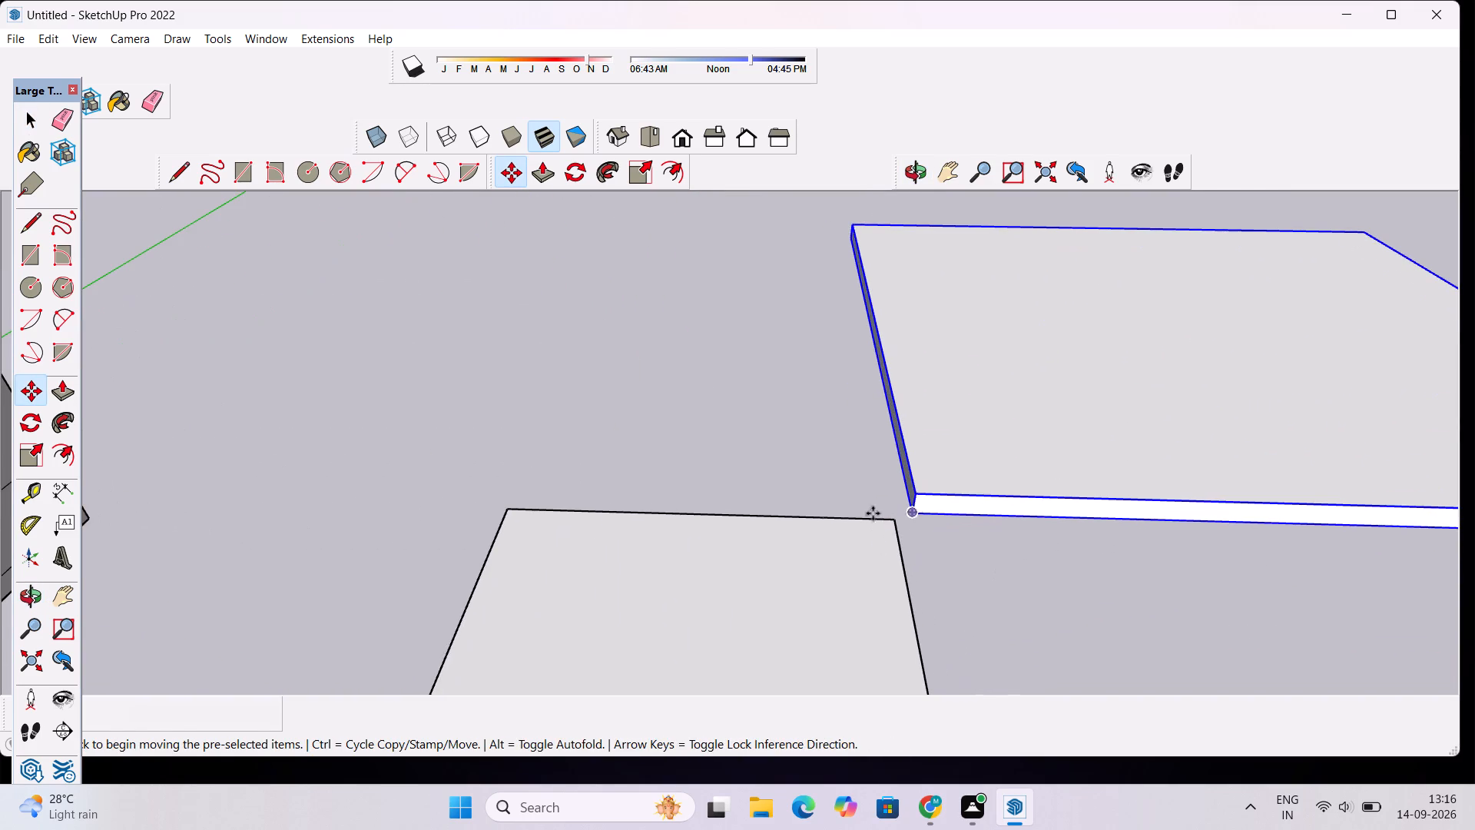
{"action": "scroll", "coordinate": [807, 513], "scroll_direction": "down", "scroll_amount": 9}
{"action": "scroll", "coordinate": [808, 513], "scroll_direction": "down", "scroll_amount": 14}
{"action": "scroll", "coordinate": [496, 425], "scroll_direction": "up", "scroll_amount": 4}
{"action": "scroll", "coordinate": [626, 459], "scroll_direction": "up", "scroll_amount": 17}
{"action": "scroll", "coordinate": [626, 459], "scroll_direction": "up", "scroll_amount": 4}
{"action": "left_click", "coordinate": [621, 512]}
{"action": "scroll", "coordinate": [532, 451], "scroll_direction": "down", "scroll_amount": 11}
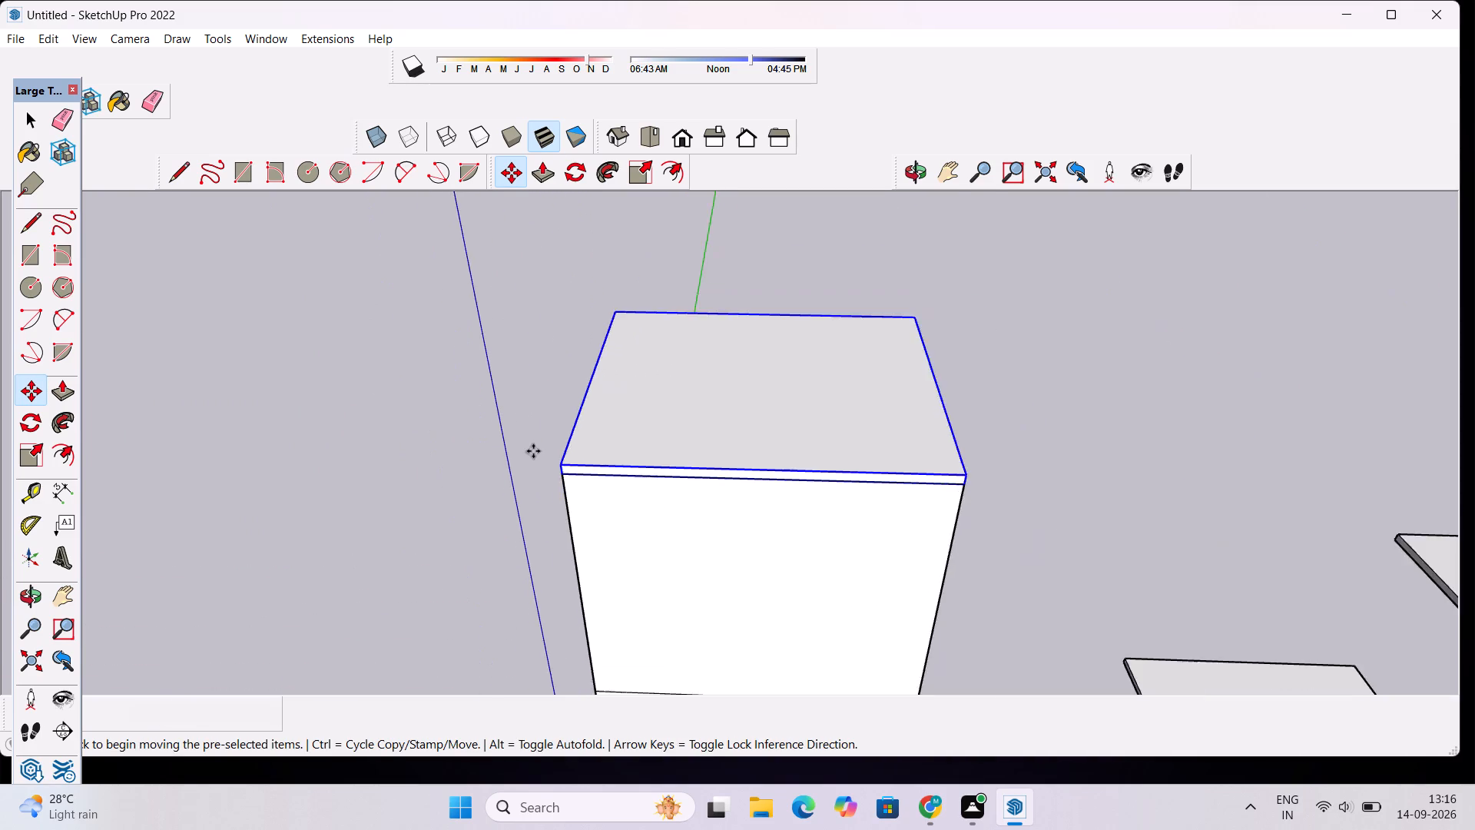
{"action": "scroll", "coordinate": [533, 451], "scroll_direction": "down", "scroll_amount": 8}
Explode the roof slab group sitting on top of the building.
{"action": "left_click", "coordinate": [909, 172]}
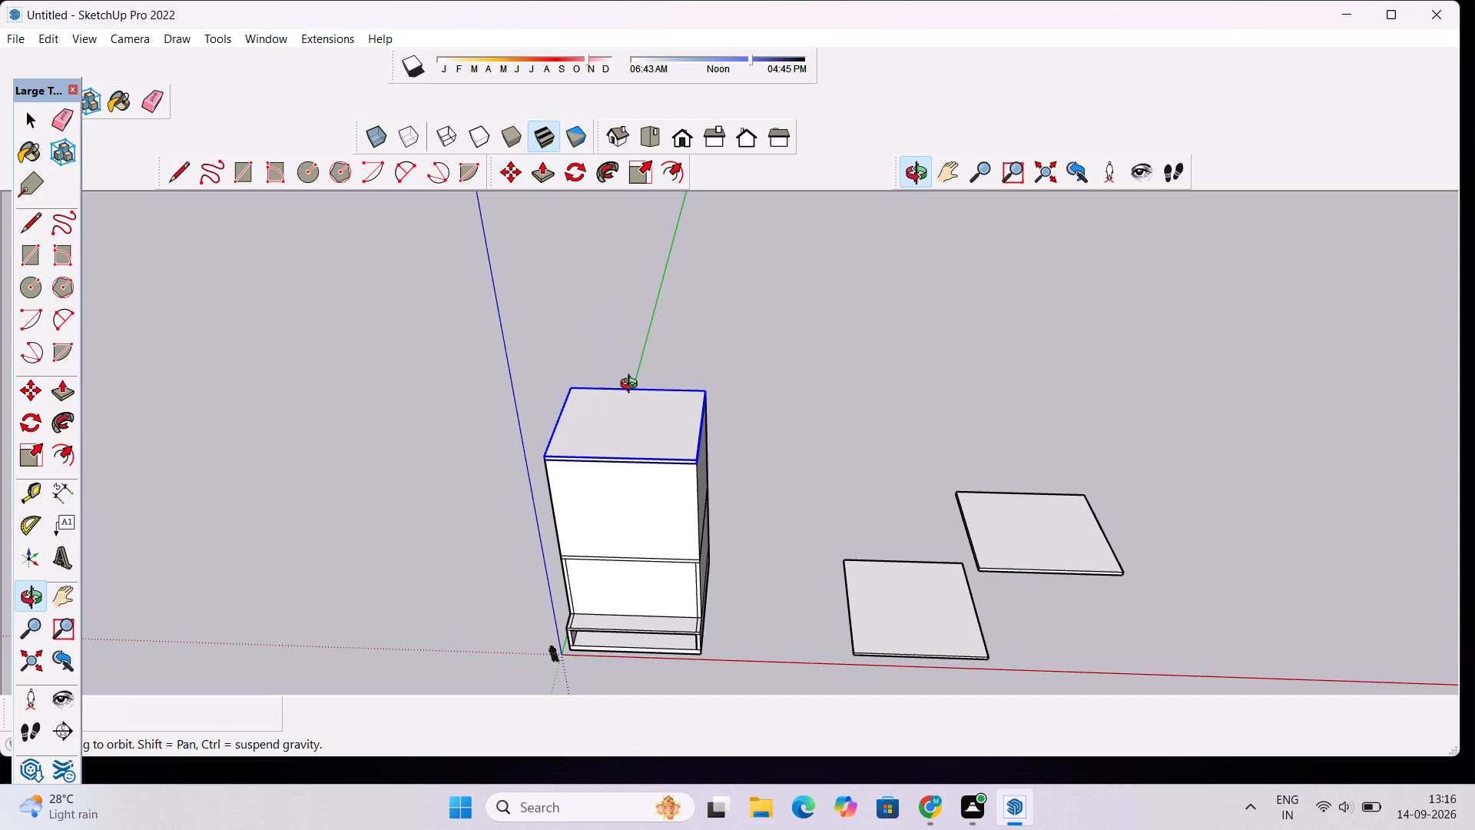
{"action": "right_click", "coordinate": [621, 437]}
{"action": "left_click", "coordinate": [791, 427]}
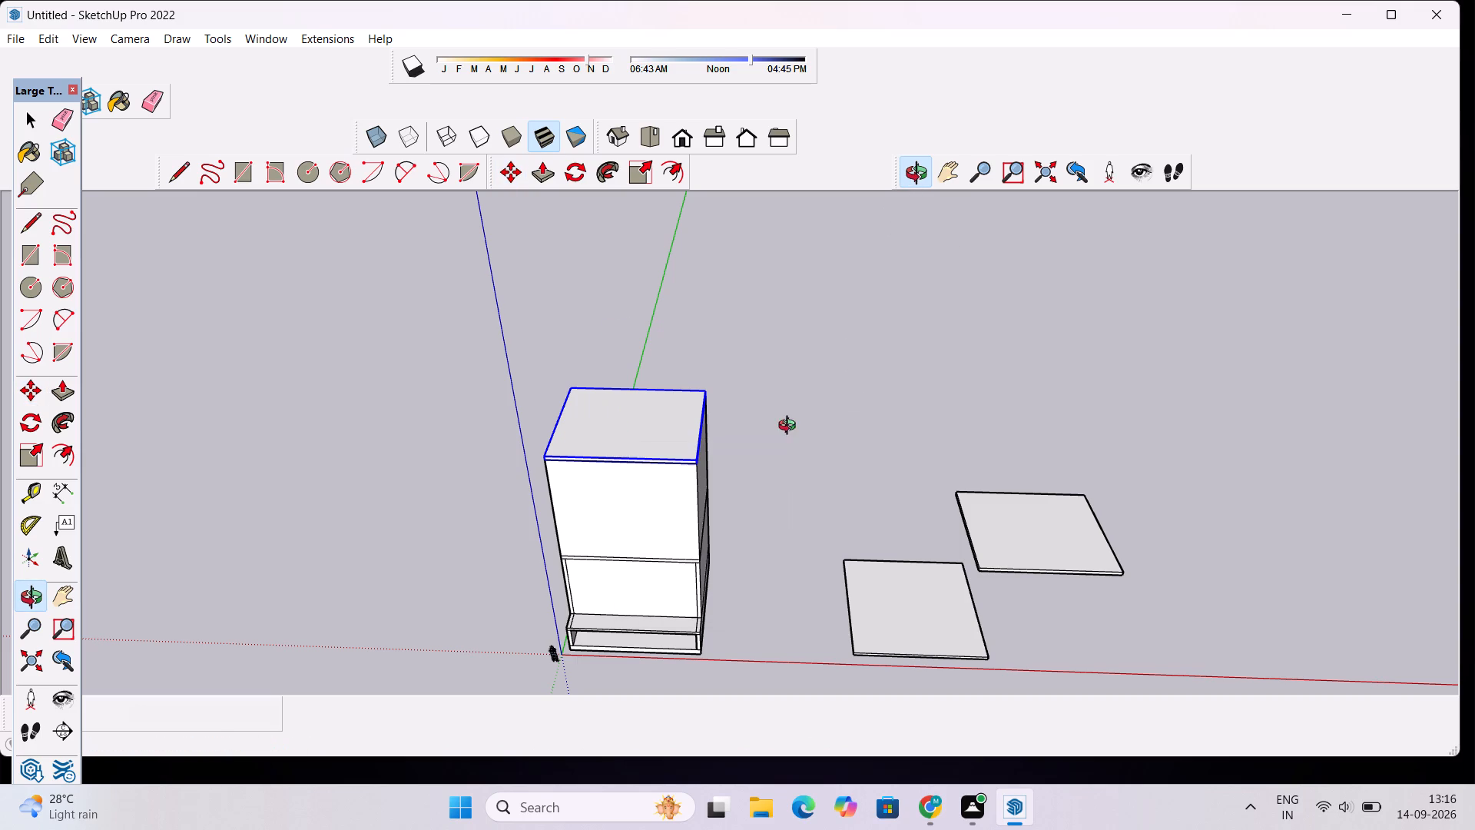
{"action": "left_click", "coordinate": [652, 463]}
{"action": "key", "text": "space"}
{"action": "left_click", "coordinate": [655, 425]}
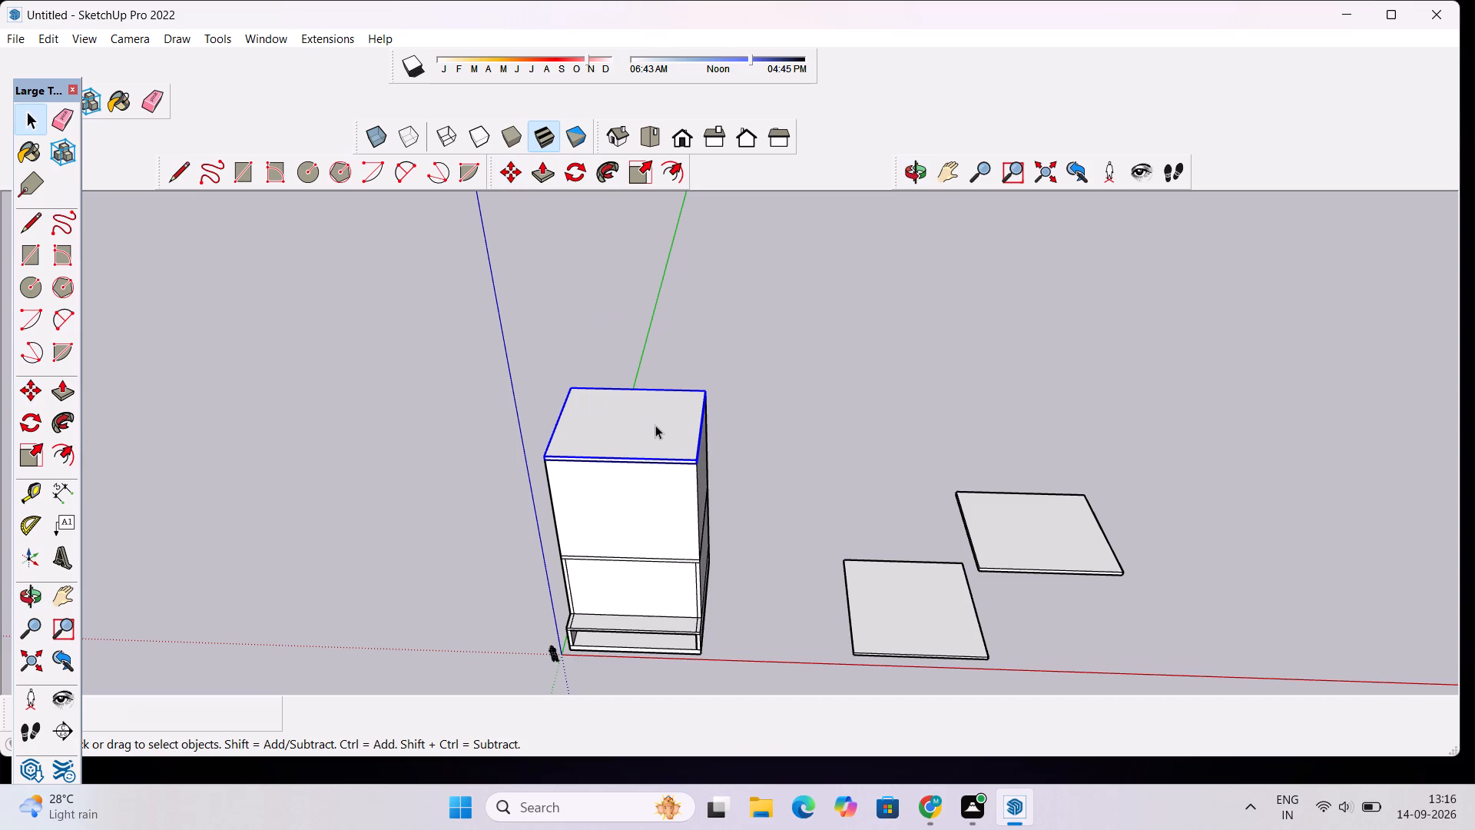
{"action": "right_click", "coordinate": [655, 425]}
{"action": "left_click", "coordinate": [721, 548]}
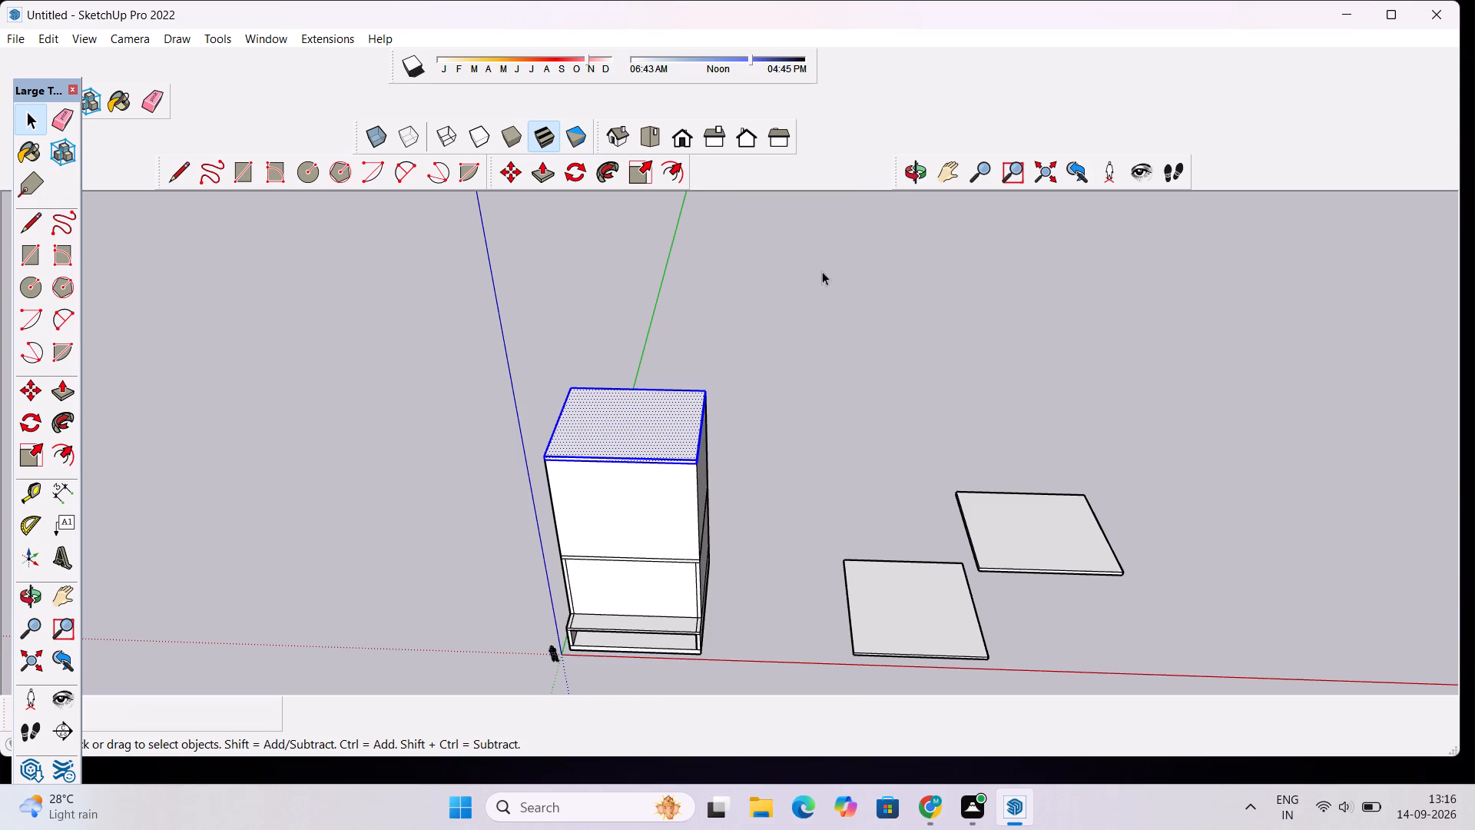
{"action": "left_click", "coordinate": [801, 373]}
Examine the building's front facade, from the ground-floor opening up to the roof slab, from low front angles.
{"action": "left_click", "coordinate": [915, 179]}
{"action": "left_click_drag", "start_coordinate": [873, 437], "coordinate": [870, 383]}
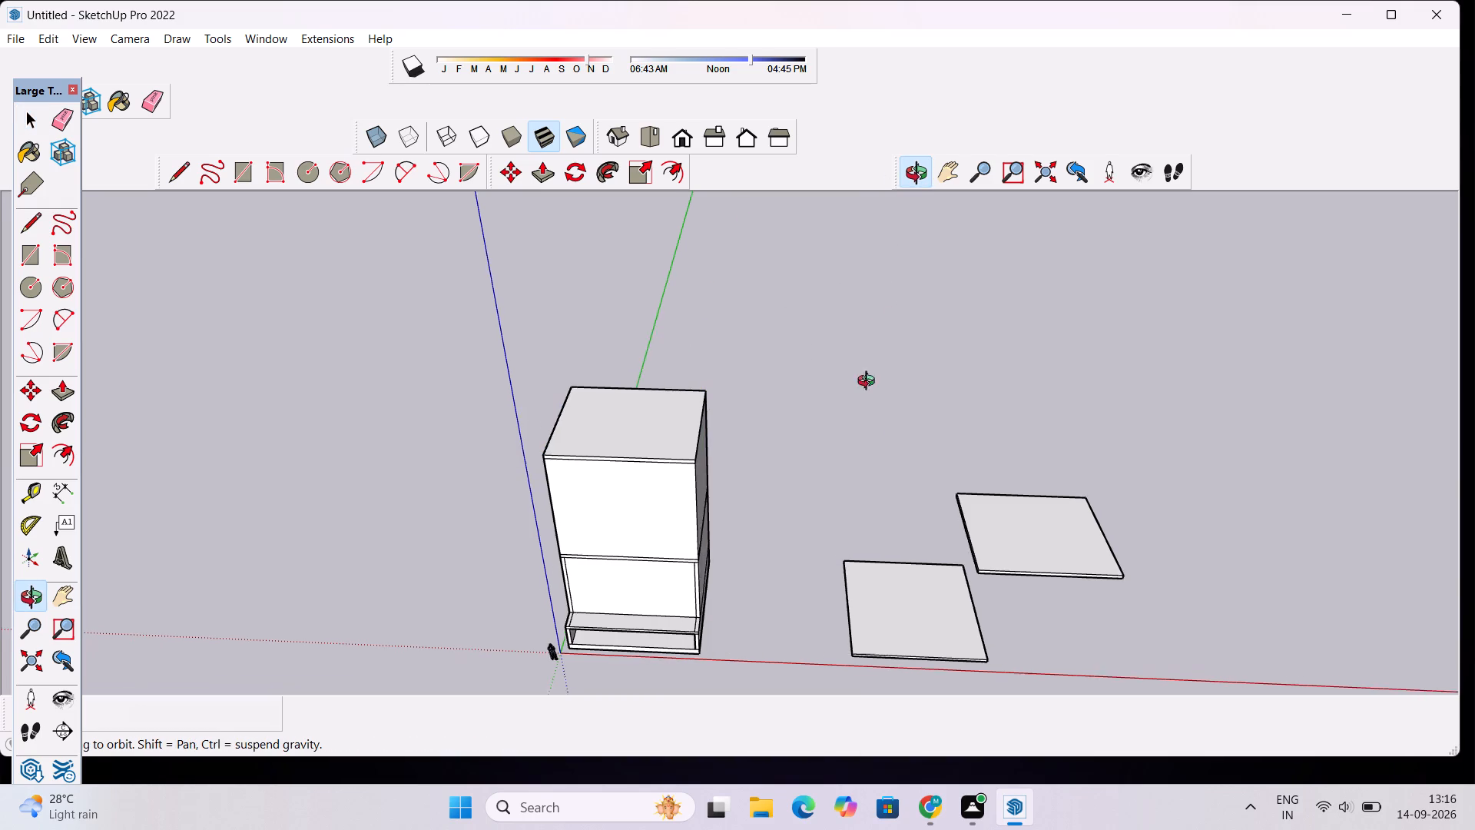
{"action": "left_click_drag", "start_coordinate": [870, 383], "coordinate": [870, 328]}
{"action": "scroll", "coordinate": [863, 337], "scroll_direction": "up", "scroll_amount": 2}
{"action": "scroll", "coordinate": [863, 337], "scroll_direction": "down", "scroll_amount": 5}
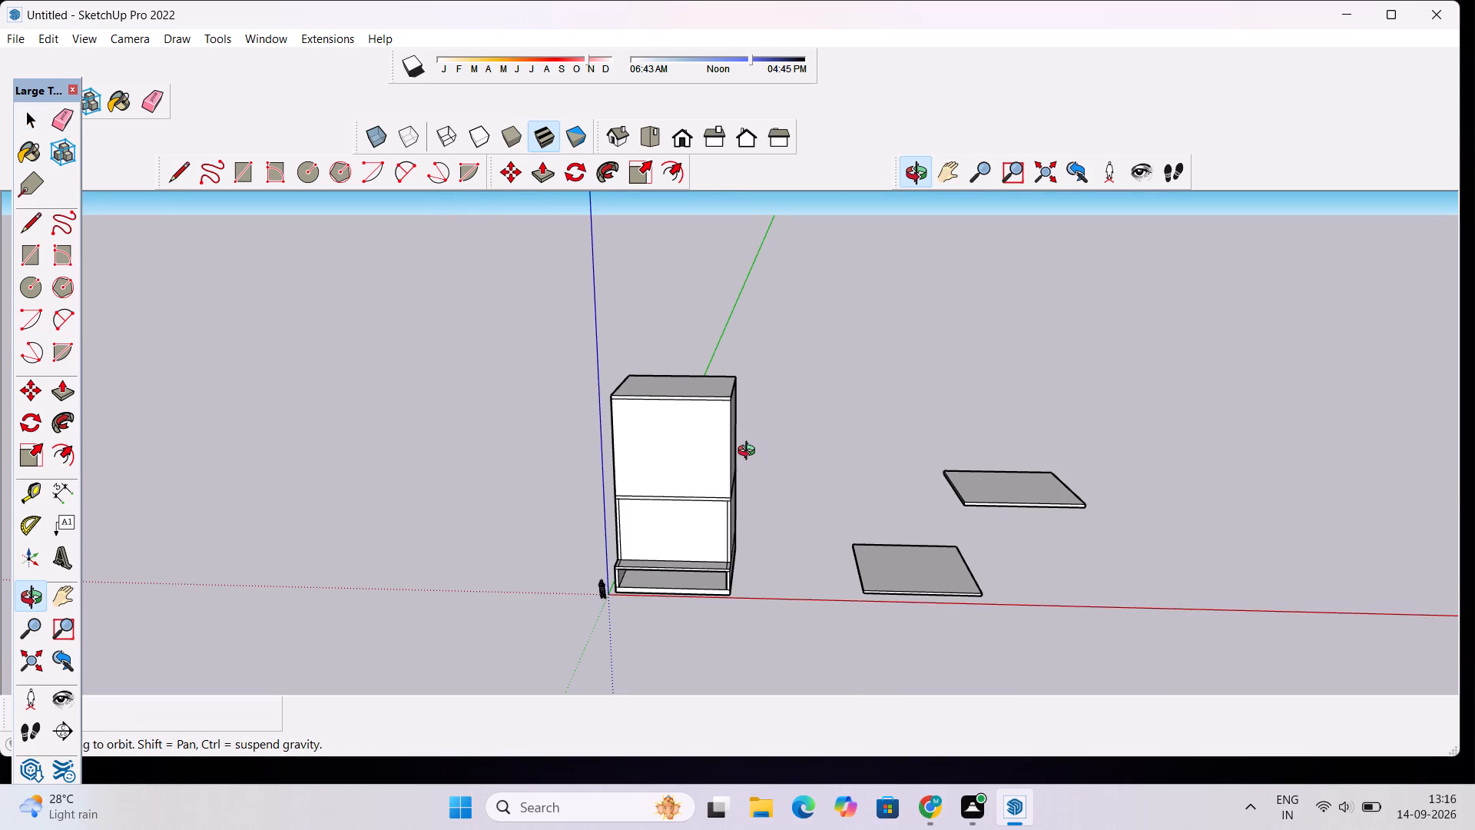
{"action": "scroll", "coordinate": [750, 453], "scroll_direction": "down", "scroll_amount": 3}
{"action": "scroll", "coordinate": [723, 553], "scroll_direction": "down", "scroll_amount": 2}
{"action": "scroll", "coordinate": [704, 553], "scroll_direction": "up", "scroll_amount": 5}
{"action": "left_click_drag", "start_coordinate": [703, 516], "coordinate": [712, 483]}
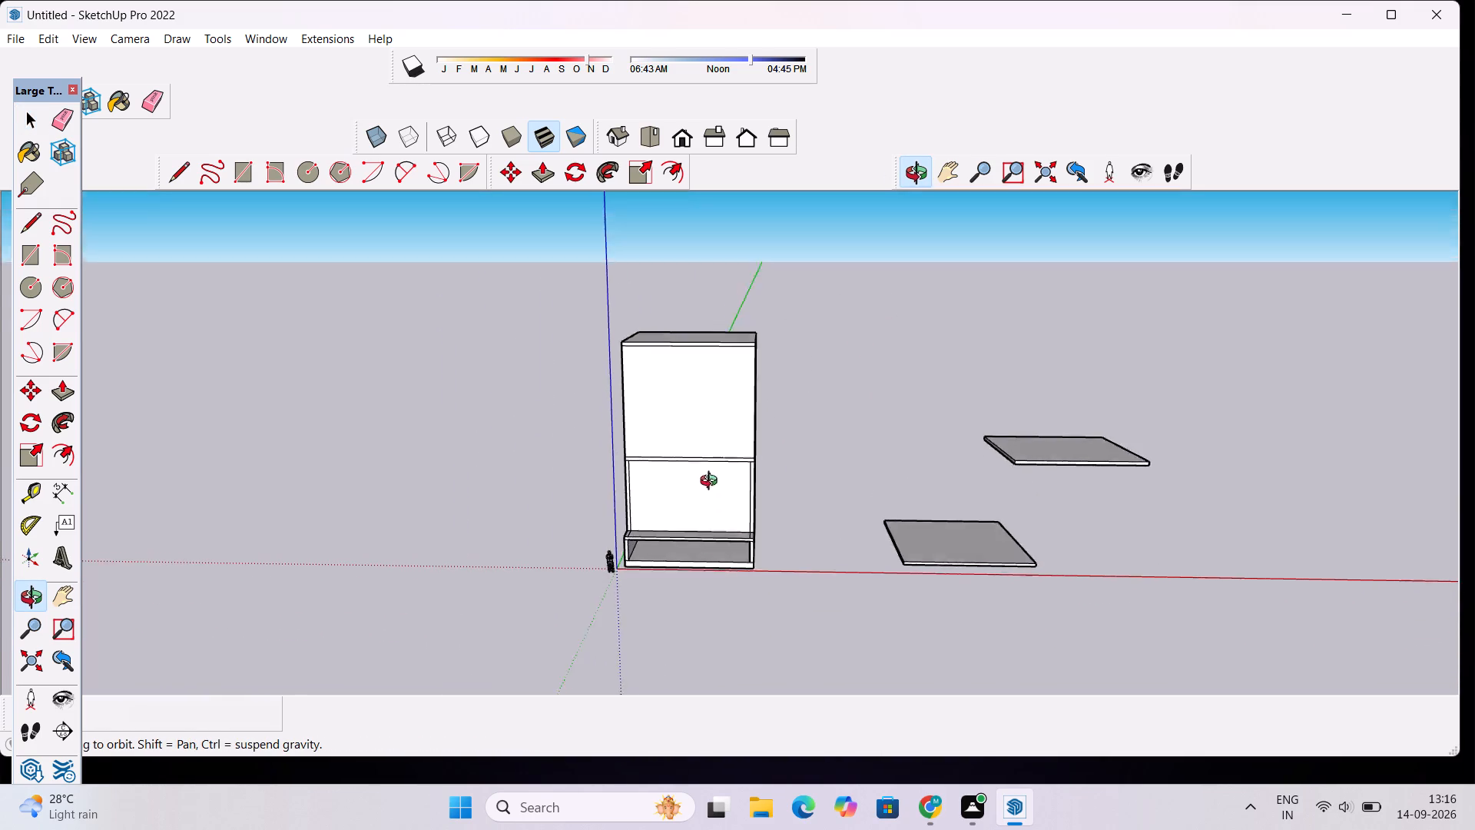
{"action": "left_click_drag", "start_coordinate": [712, 483], "coordinate": [713, 476]}
{"action": "scroll", "coordinate": [712, 440], "scroll_direction": "up", "scroll_amount": 5}
{"action": "left_click_drag", "start_coordinate": [591, 499], "coordinate": [635, 560]}
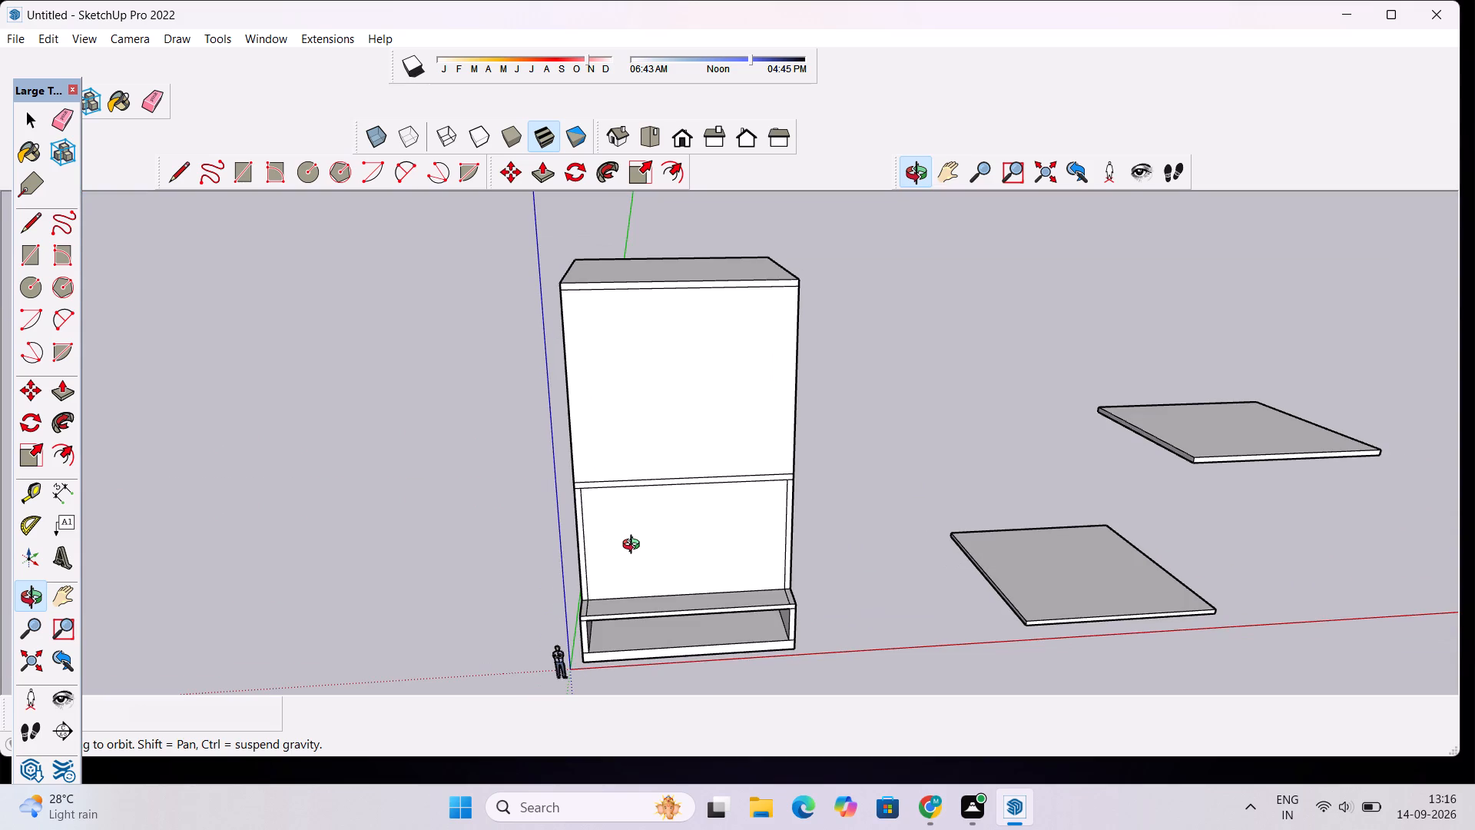
{"action": "left_click_drag", "start_coordinate": [698, 382], "coordinate": [691, 454]}
{"action": "scroll", "coordinate": [691, 455], "scroll_direction": "down", "scroll_amount": 5}
{"action": "scroll", "coordinate": [705, 492], "scroll_direction": "up", "scroll_amount": 6}
{"action": "left_click_drag", "start_coordinate": [632, 593], "coordinate": [672, 427]}
{"action": "scroll", "coordinate": [673, 435], "scroll_direction": "up", "scroll_amount": 4}
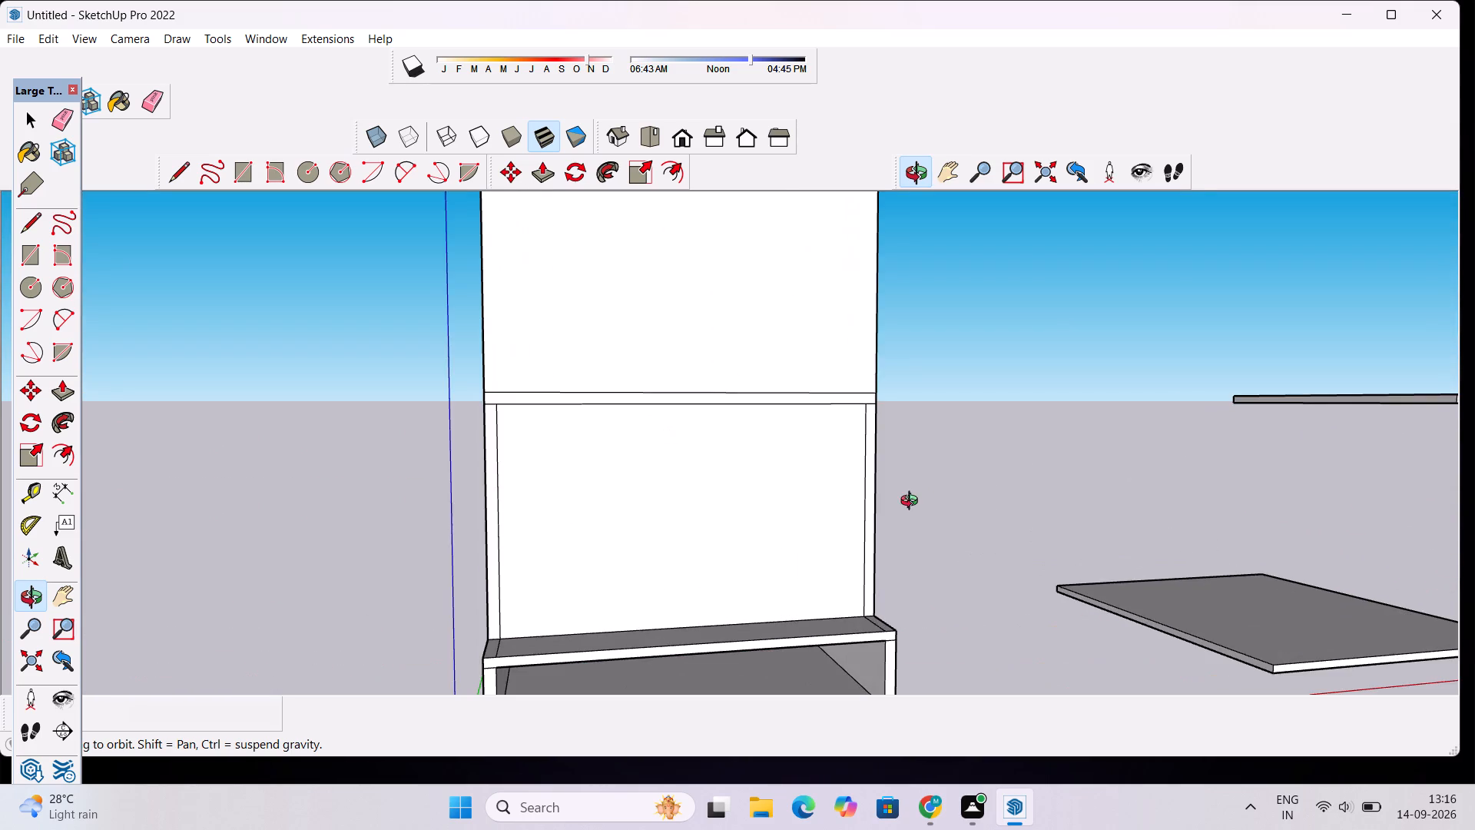
{"action": "left_click_drag", "start_coordinate": [900, 506], "coordinate": [859, 512]}
{"action": "scroll", "coordinate": [857, 511], "scroll_direction": "down", "scroll_amount": 5}
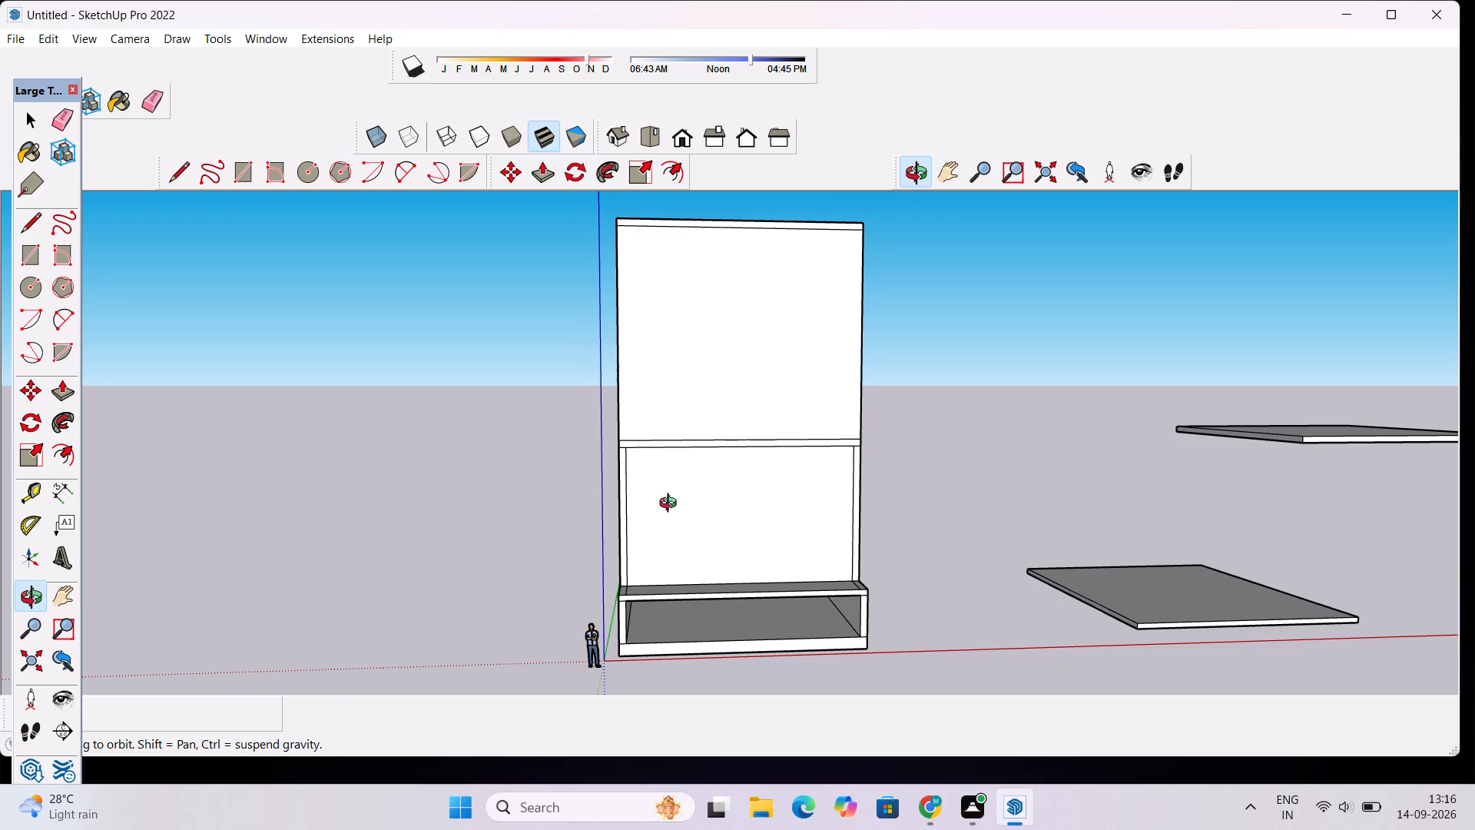
{"action": "scroll", "coordinate": [665, 498], "scroll_direction": "up", "scroll_amount": 3}
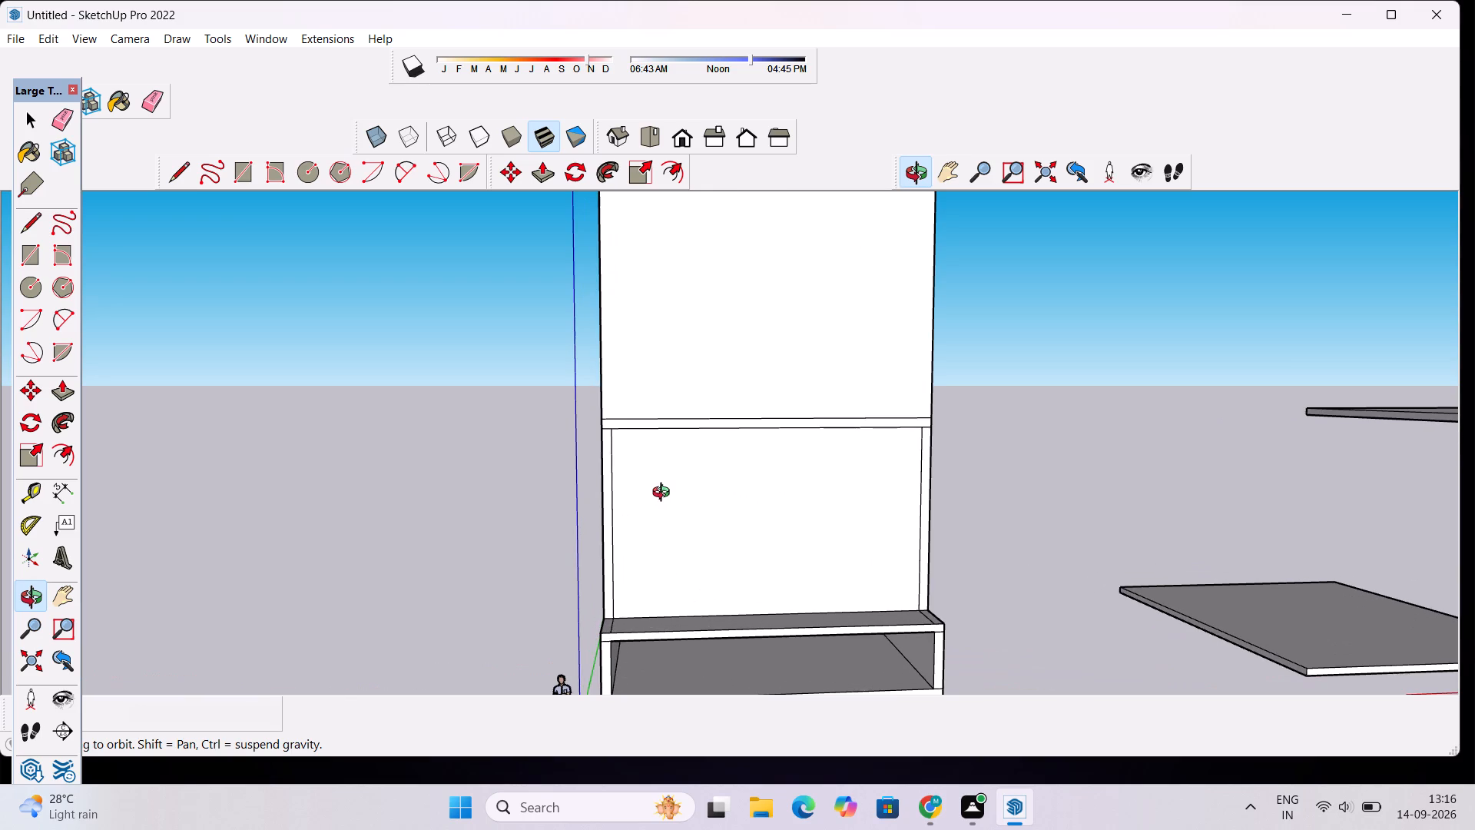
{"action": "scroll", "coordinate": [670, 480], "scroll_direction": "down", "scroll_amount": 6}
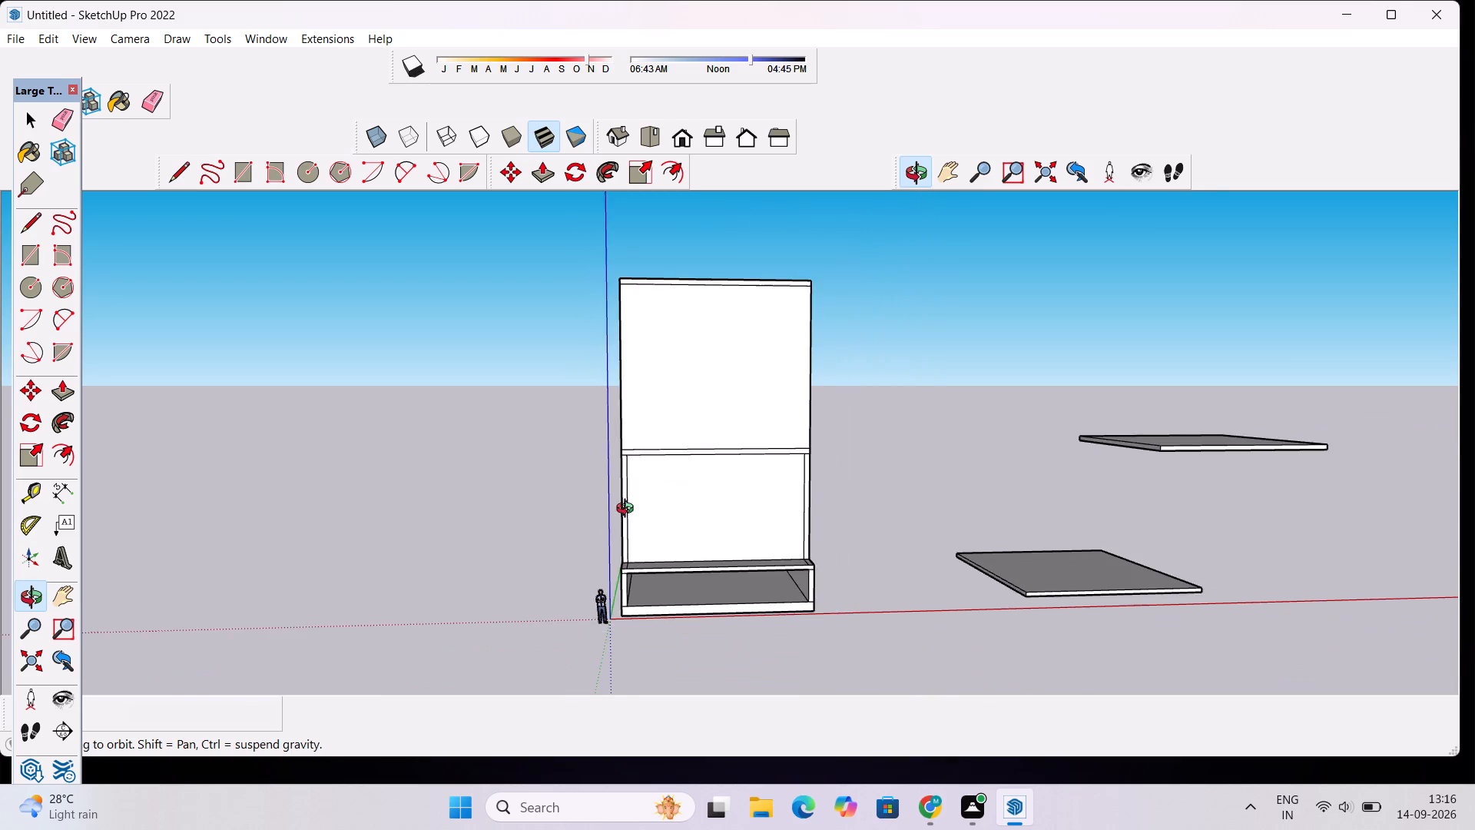
{"action": "left_click_drag", "start_coordinate": [628, 510], "coordinate": [669, 502]}
{"action": "scroll", "coordinate": [737, 503], "scroll_direction": "up", "scroll_amount": 2}
{"action": "left_click_drag", "start_coordinate": [737, 504], "coordinate": [698, 514]}
{"action": "scroll", "coordinate": [618, 490], "scroll_direction": "down", "scroll_amount": 5}
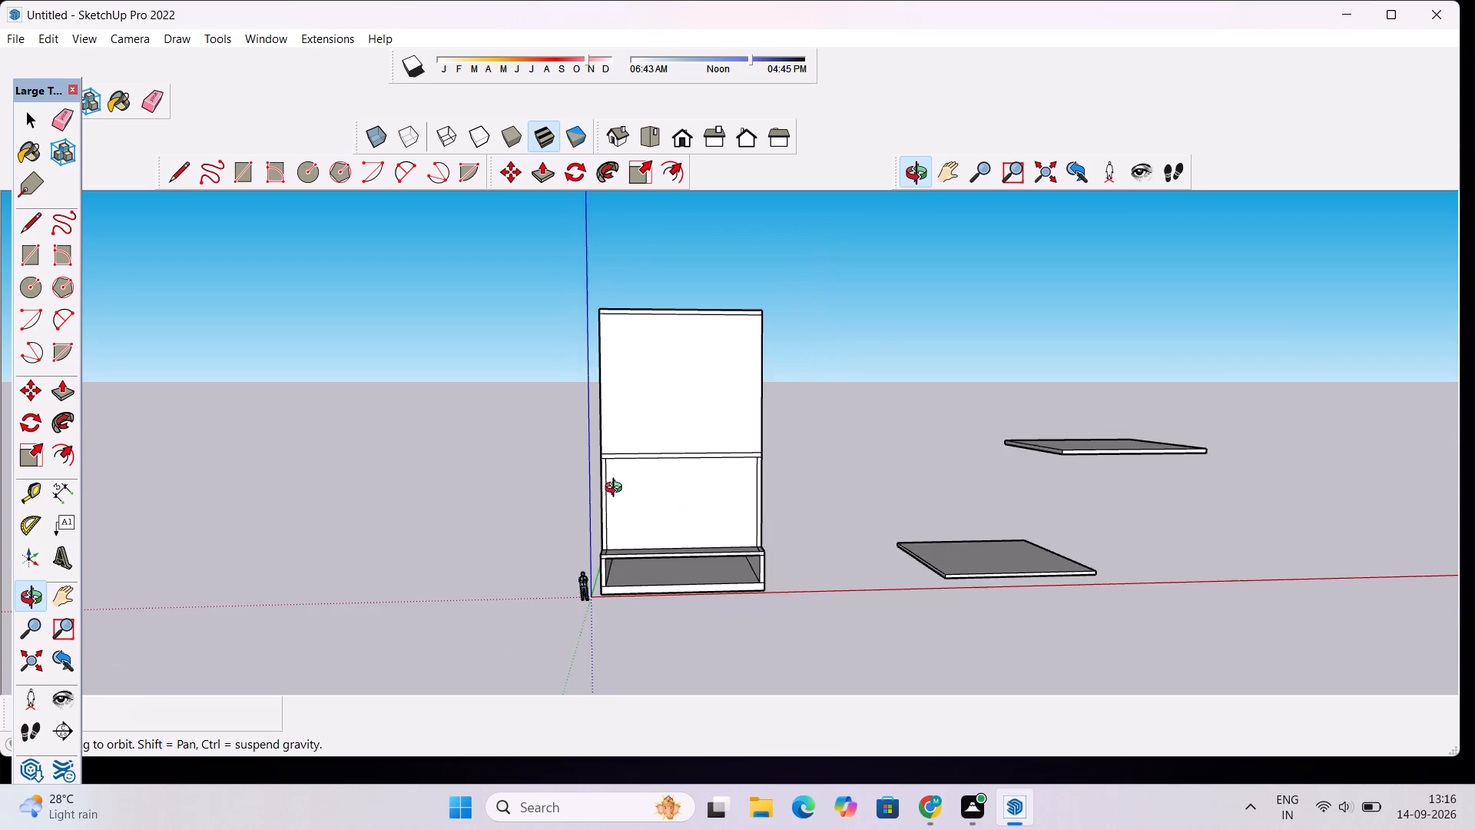
{"action": "scroll", "coordinate": [645, 505], "scroll_direction": "up", "scroll_amount": 5}
{"action": "scroll", "coordinate": [703, 494], "scroll_direction": "down", "scroll_amount": 4}
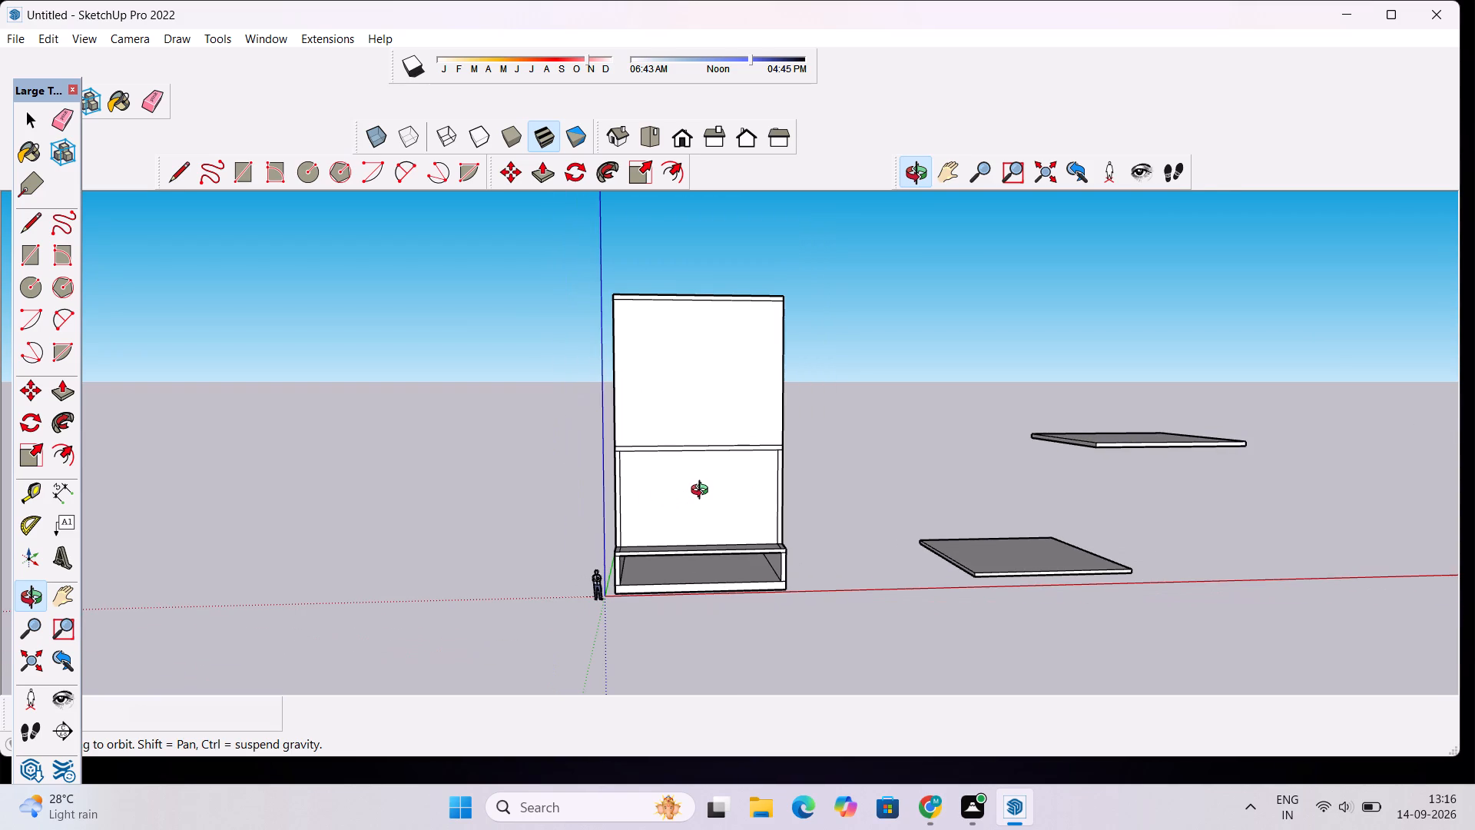
{"action": "scroll", "coordinate": [688, 510], "scroll_direction": "up", "scroll_amount": 4}
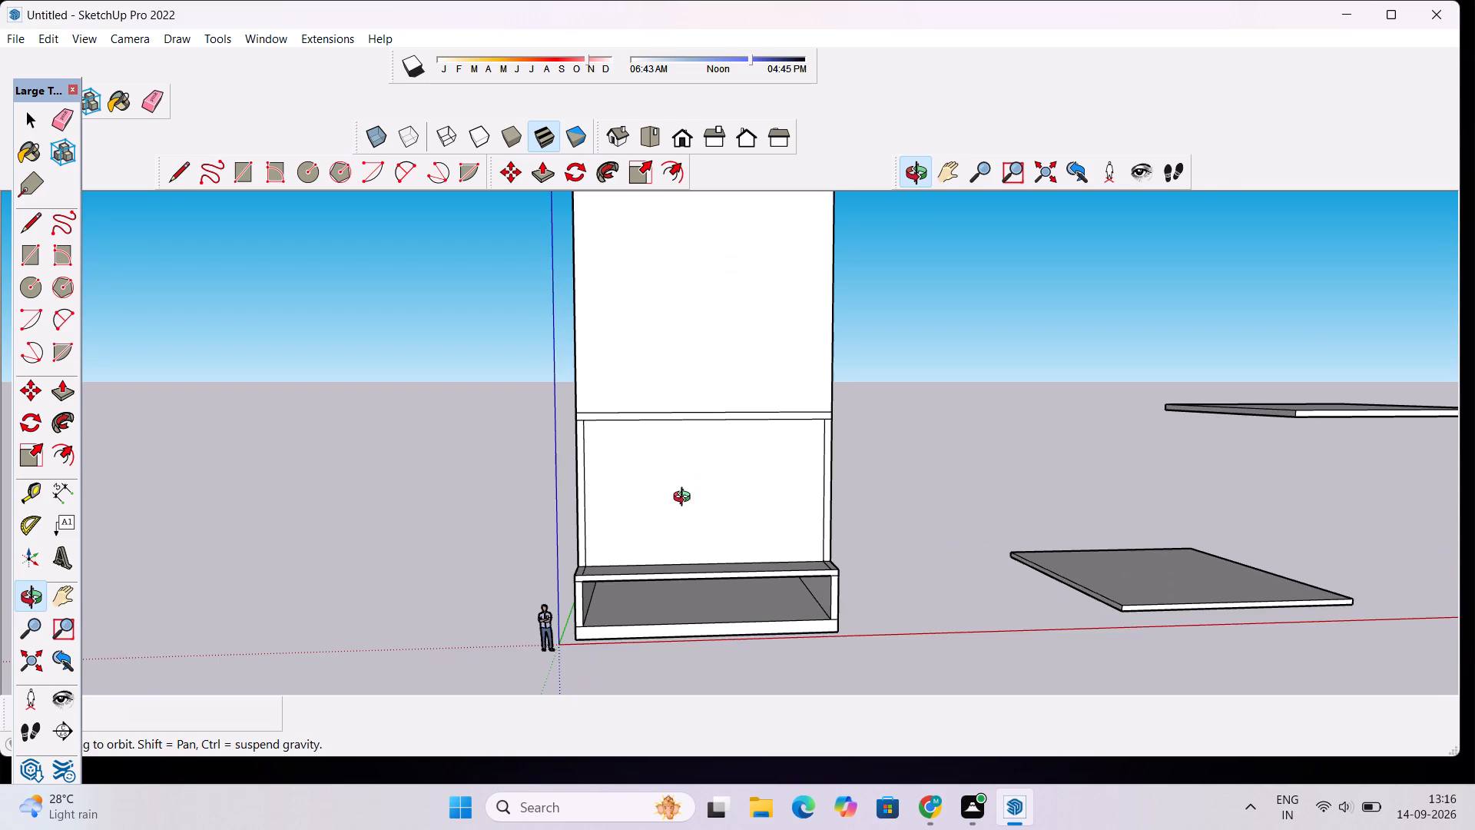
{"action": "scroll", "coordinate": [685, 482], "scroll_direction": "down", "scroll_amount": 5}
{"action": "left_click_drag", "start_coordinate": [698, 533], "coordinate": [688, 481]}
{"action": "scroll", "coordinate": [678, 465], "scroll_direction": "up", "scroll_amount": 3}
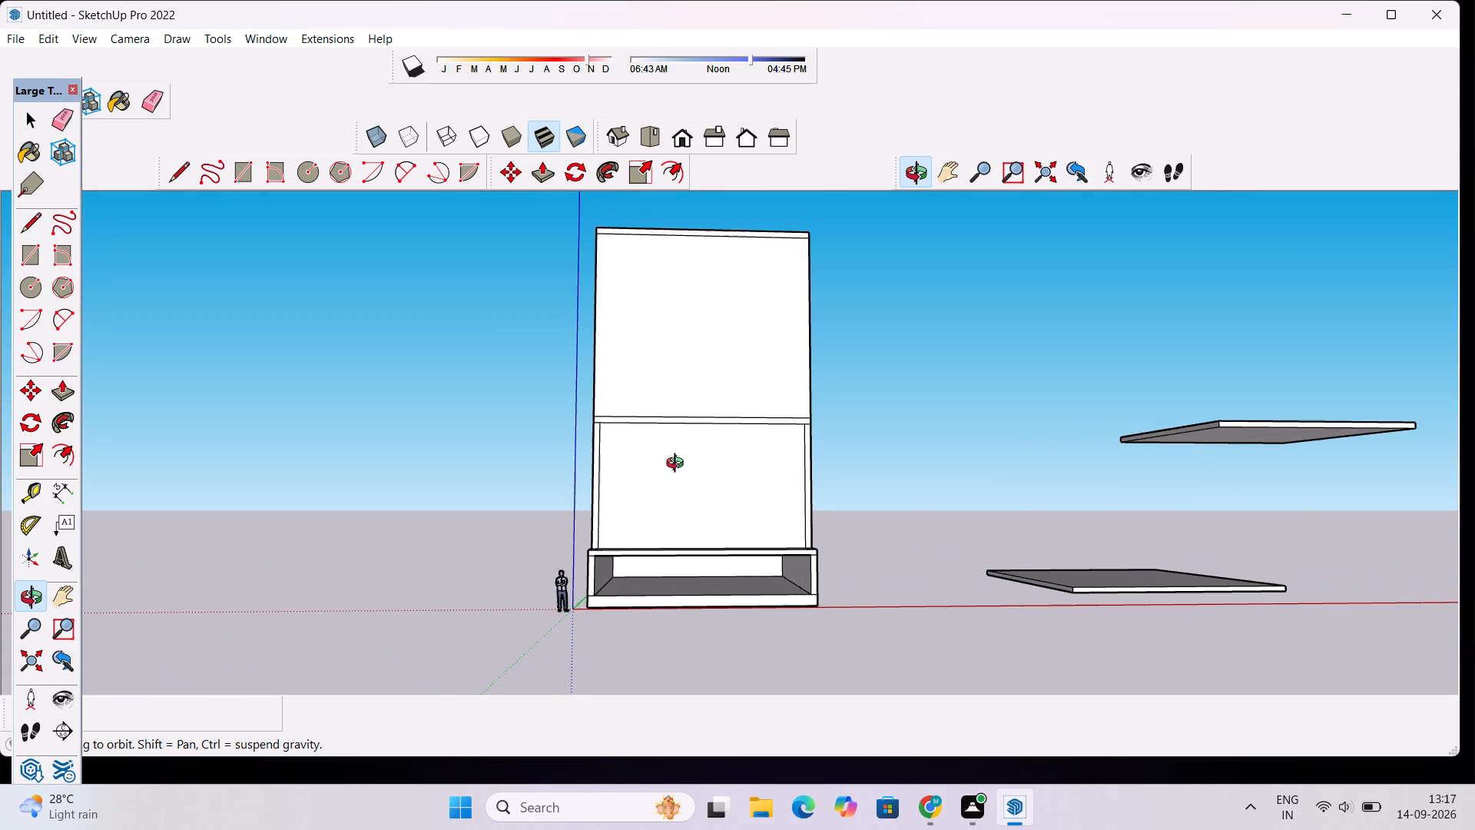
{"action": "scroll", "coordinate": [678, 465], "scroll_direction": "down", "scroll_amount": 2}
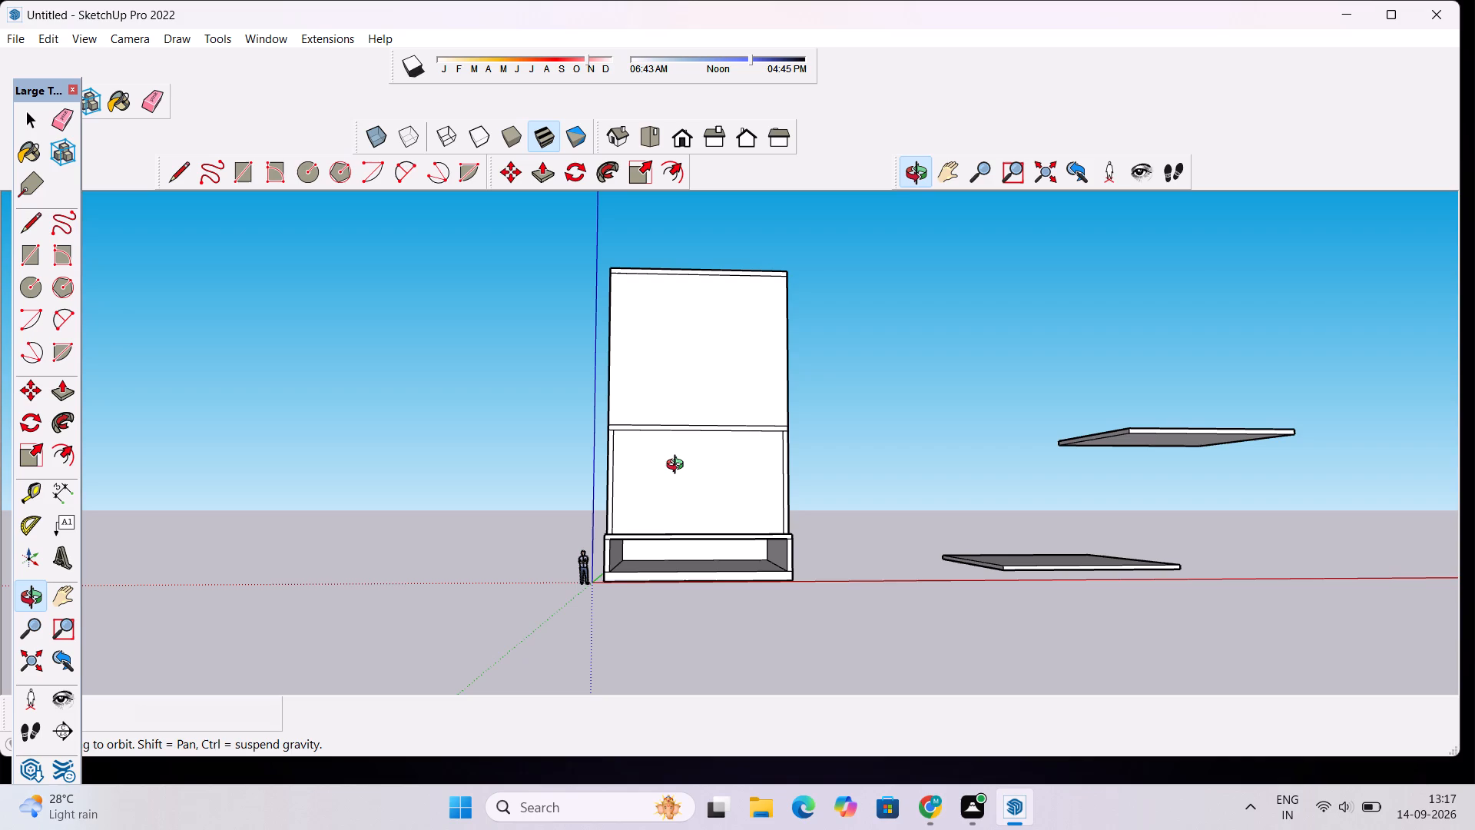
{"action": "scroll", "coordinate": [666, 475], "scroll_direction": "up", "scroll_amount": 2}
{"action": "left_click", "coordinate": [657, 513]}
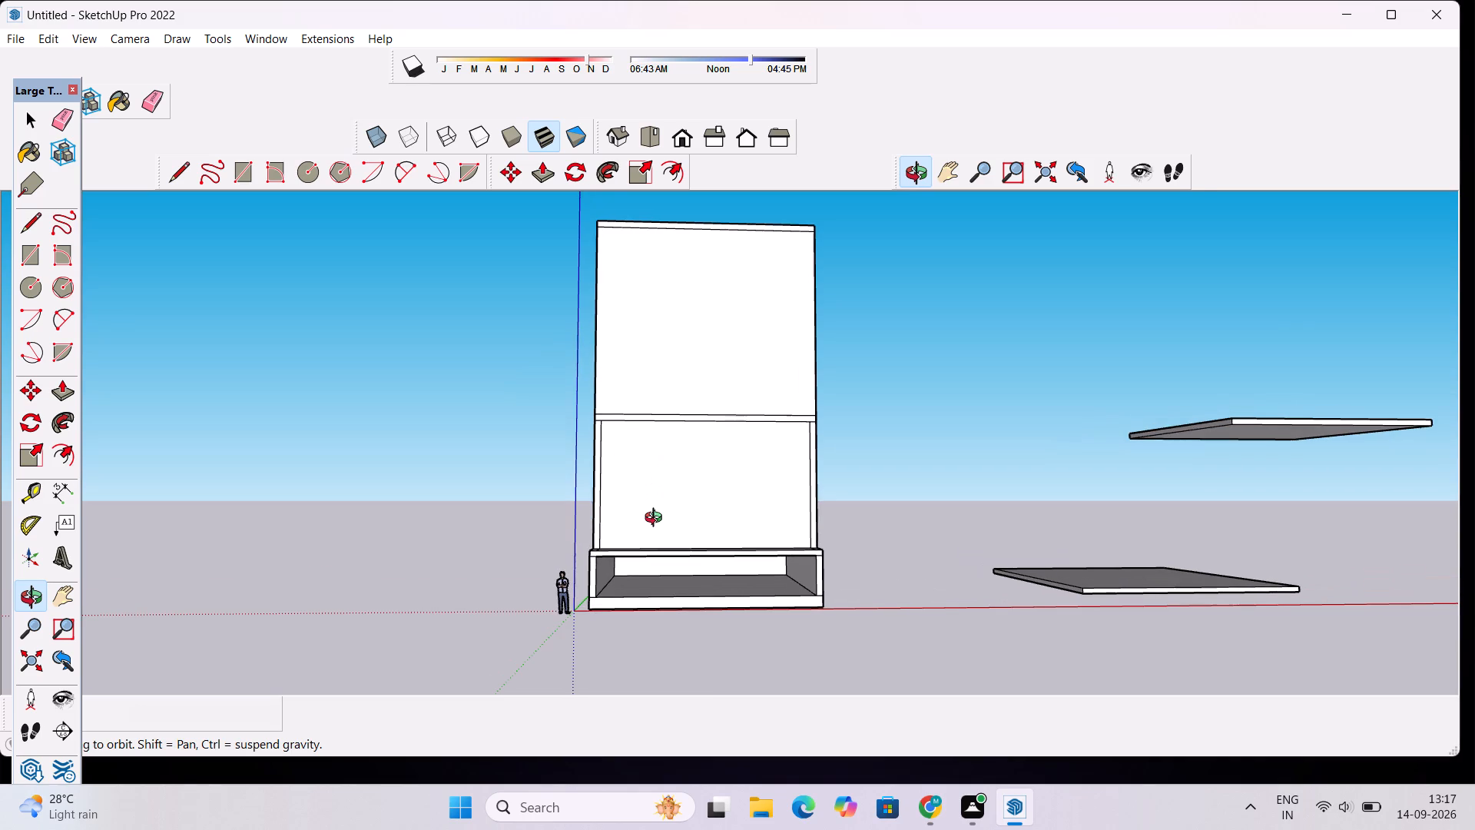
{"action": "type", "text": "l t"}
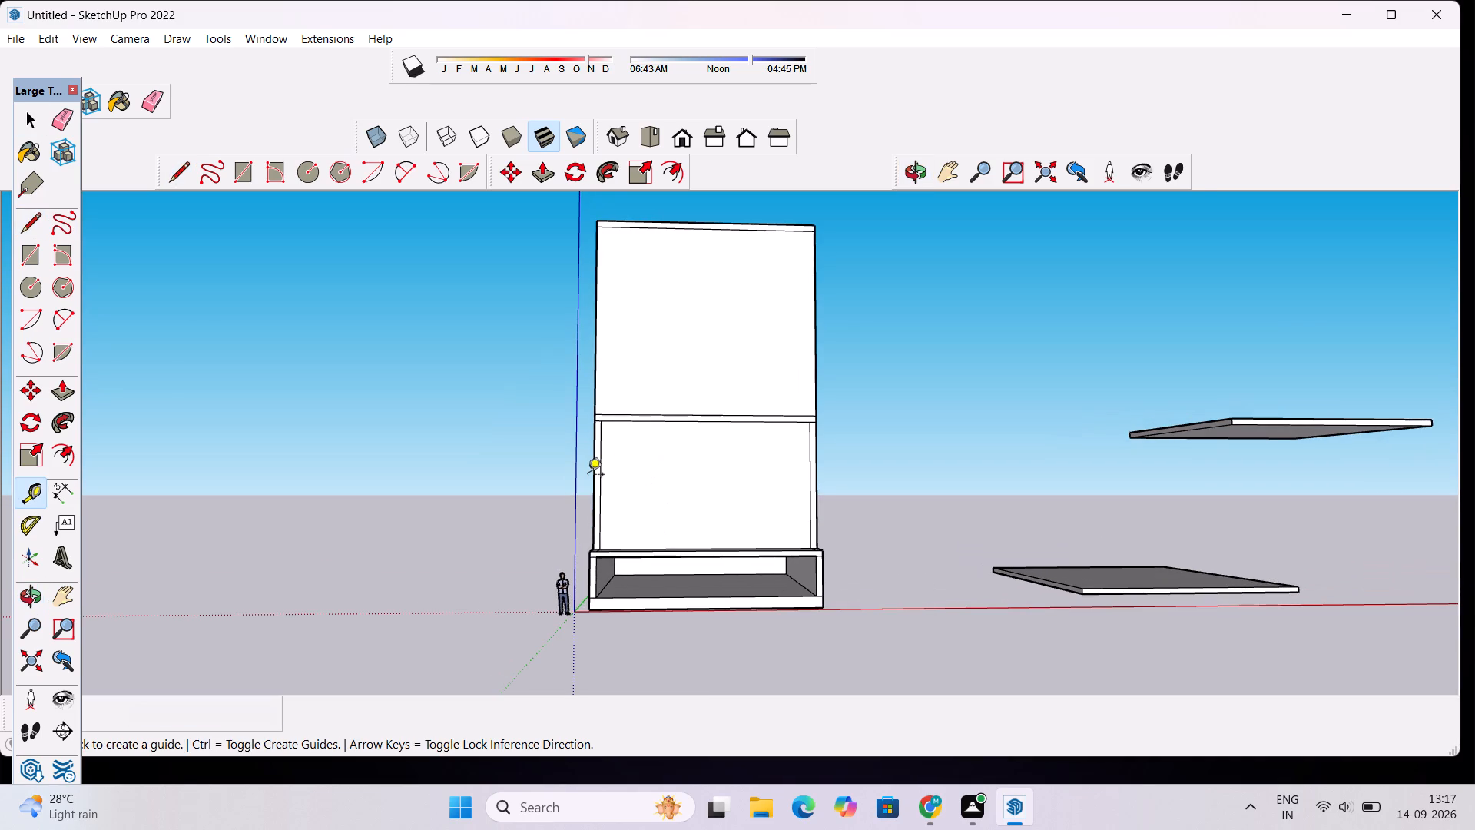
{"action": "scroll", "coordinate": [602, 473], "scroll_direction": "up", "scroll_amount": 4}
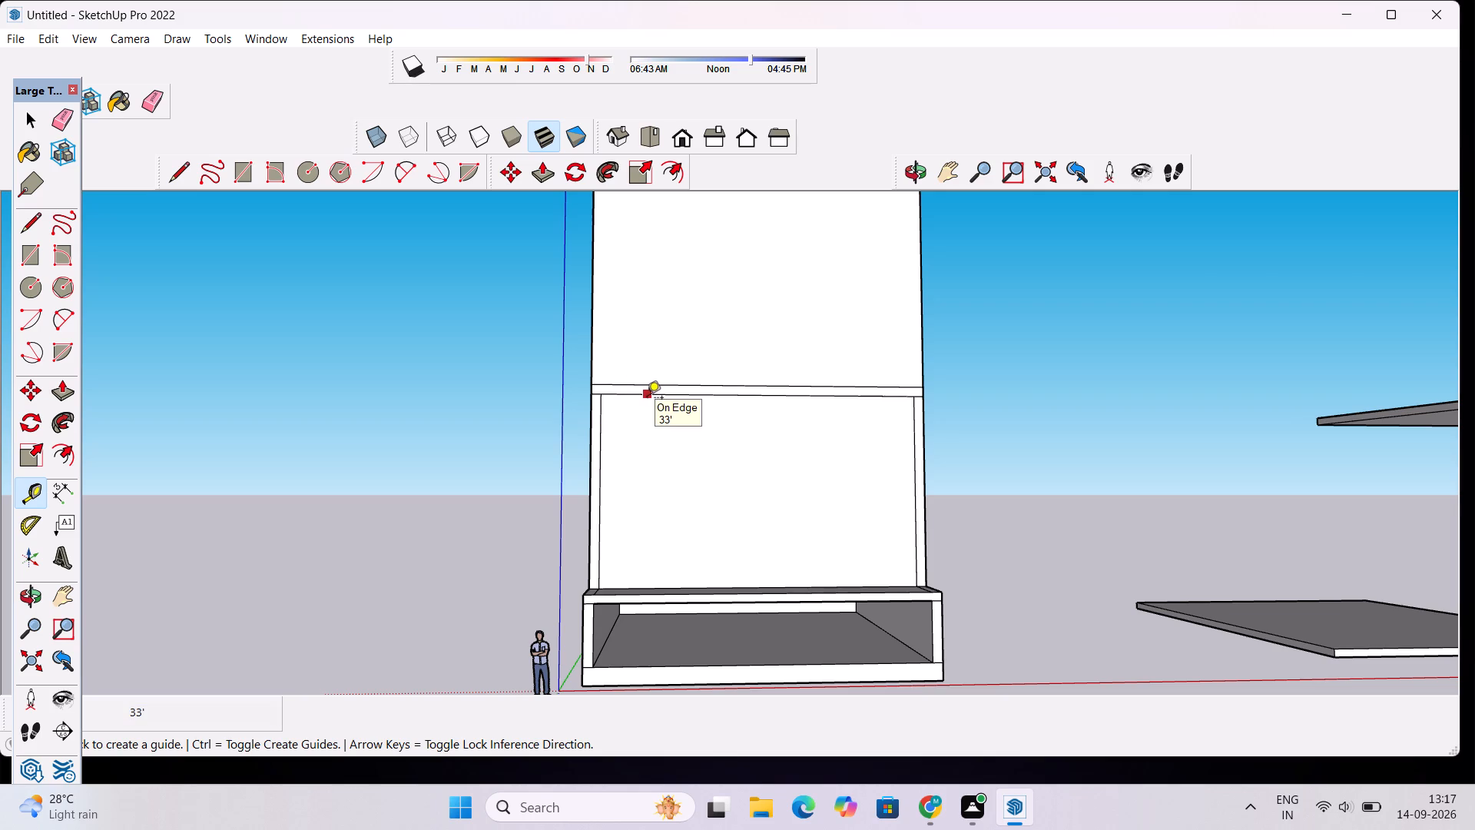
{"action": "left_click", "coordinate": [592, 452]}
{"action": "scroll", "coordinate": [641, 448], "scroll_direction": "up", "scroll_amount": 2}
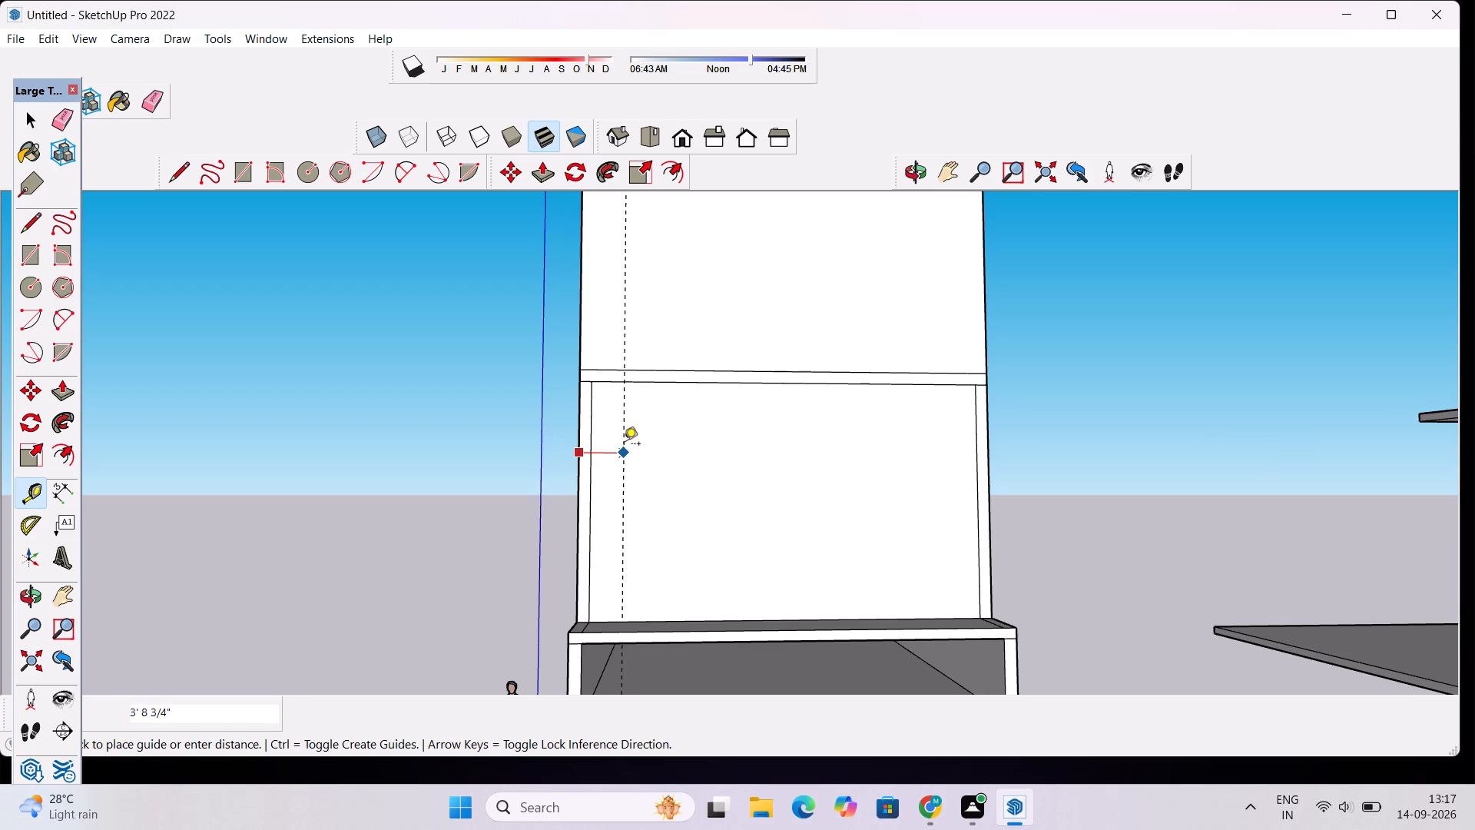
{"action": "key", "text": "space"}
On the middle storey's front, place a vertical guide 2' inside the side wall nearest the origin and a horizontal guide 2.5' below the slab above.
{"action": "type", "text": "t"}
{"action": "left_click", "coordinate": [592, 471]}
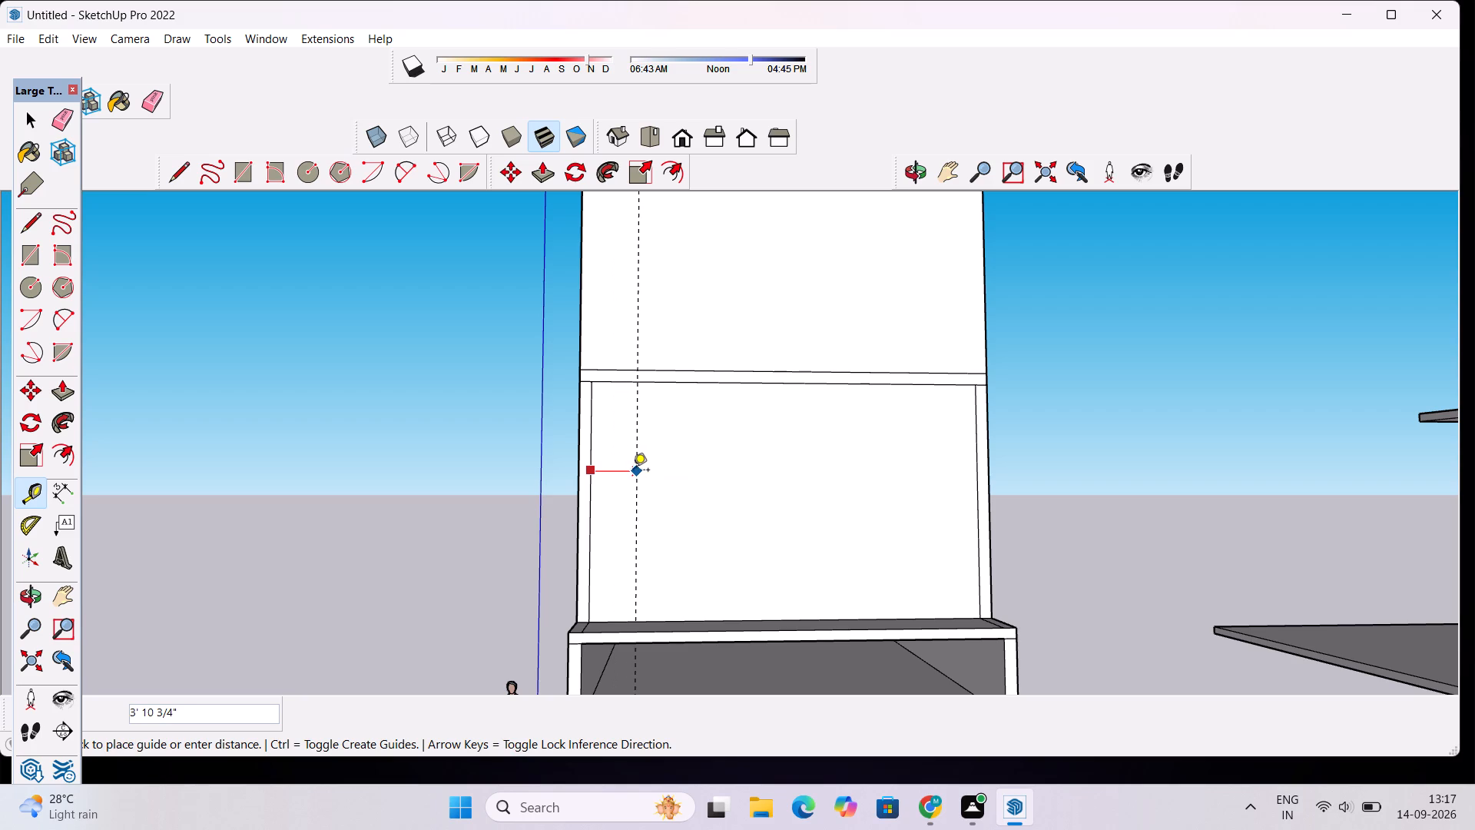
{"action": "type", "text": "2'"}
{"action": "key", "text": "Return"}
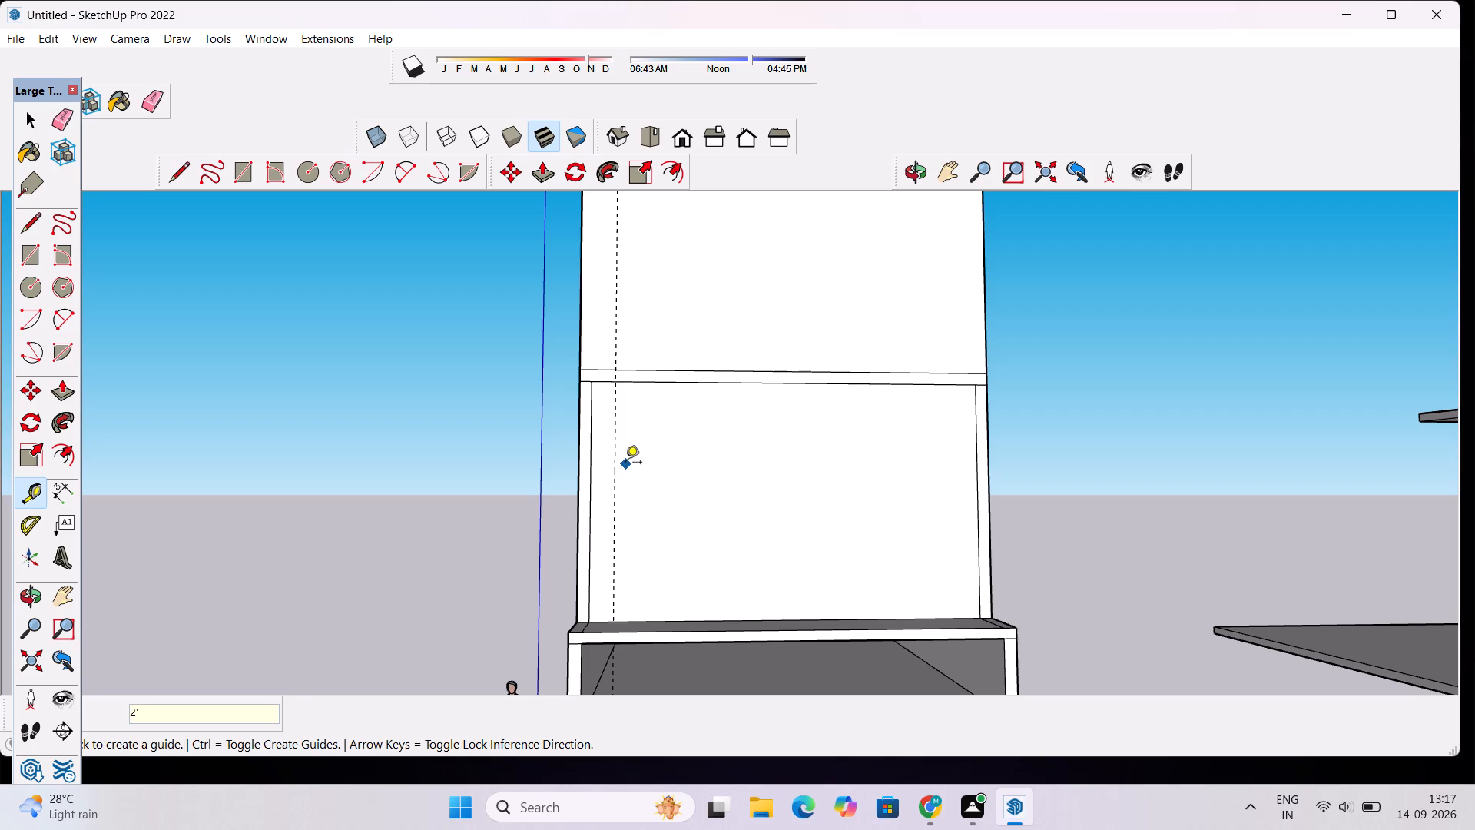
{"action": "left_click", "coordinate": [665, 381]}
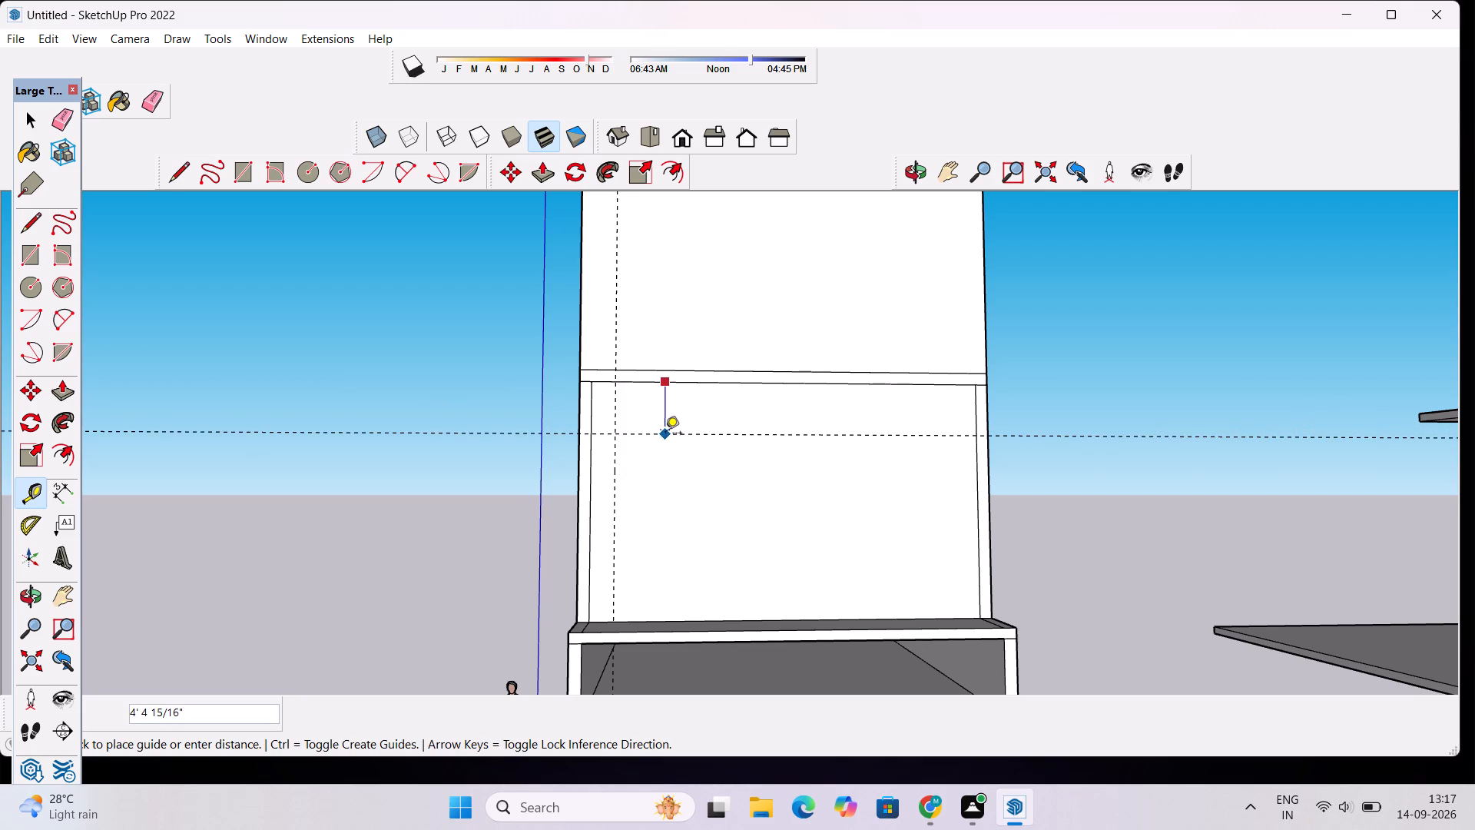
{"action": "type", "text": "2.5'"}
{"action": "key", "text": "Return"}
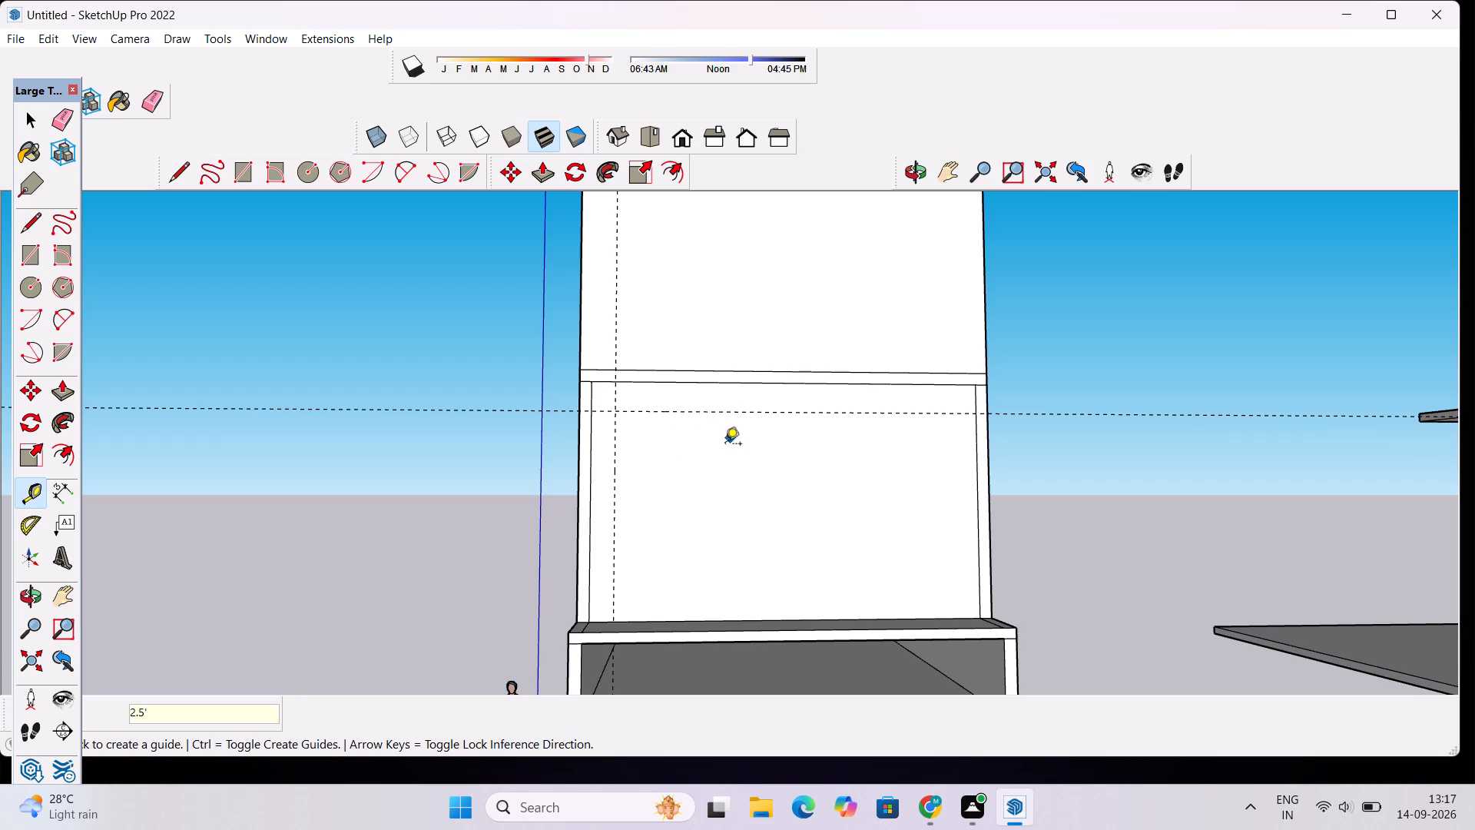
Add two more vertical guides farther from the origin, one 7' past the first vertical guide and another 3' beyond that.
{"action": "left_click", "coordinate": [617, 451]}
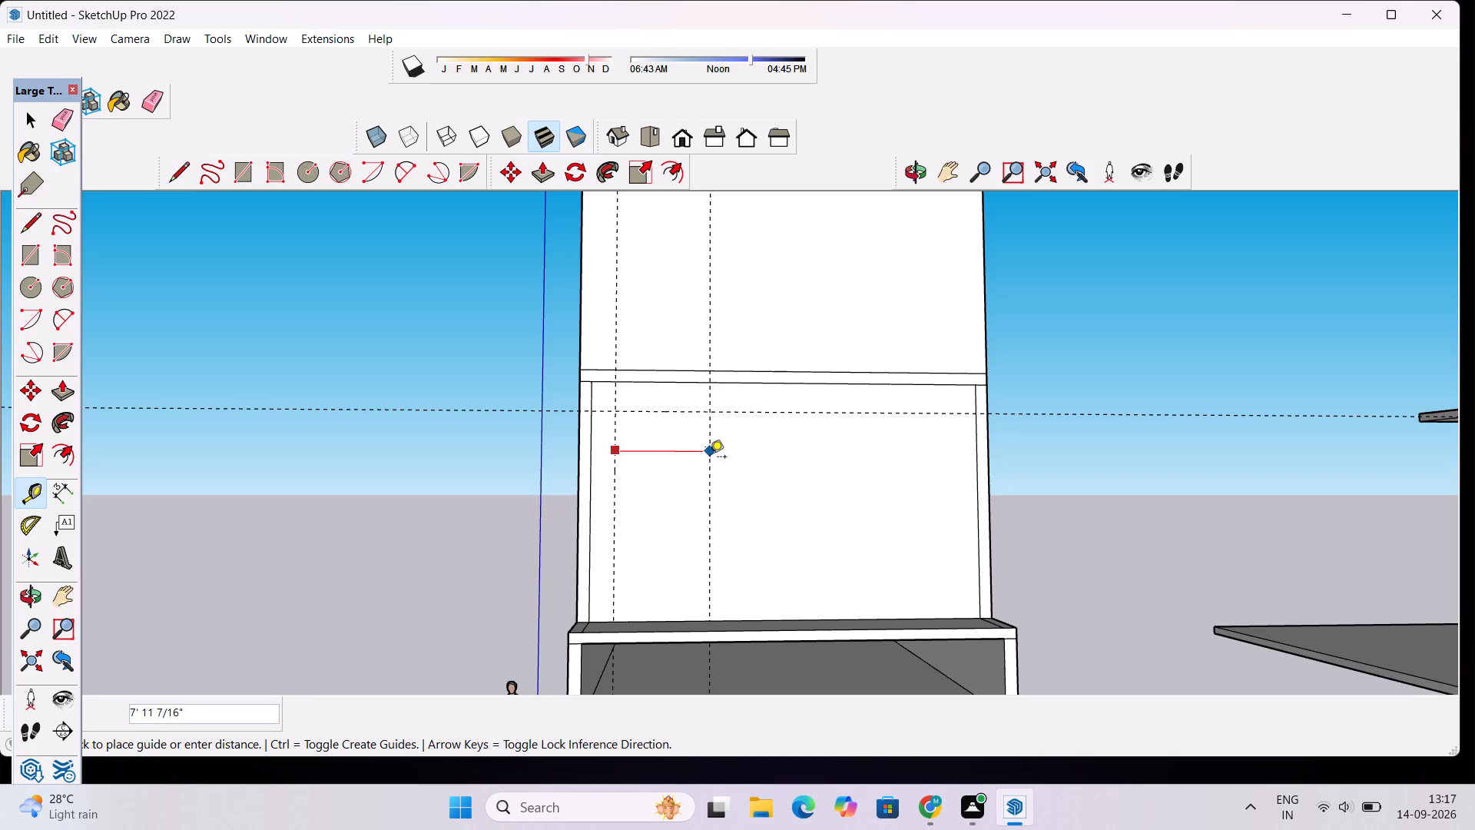
{"action": "type", "text": "7'"}
{"action": "key", "text": "Return"}
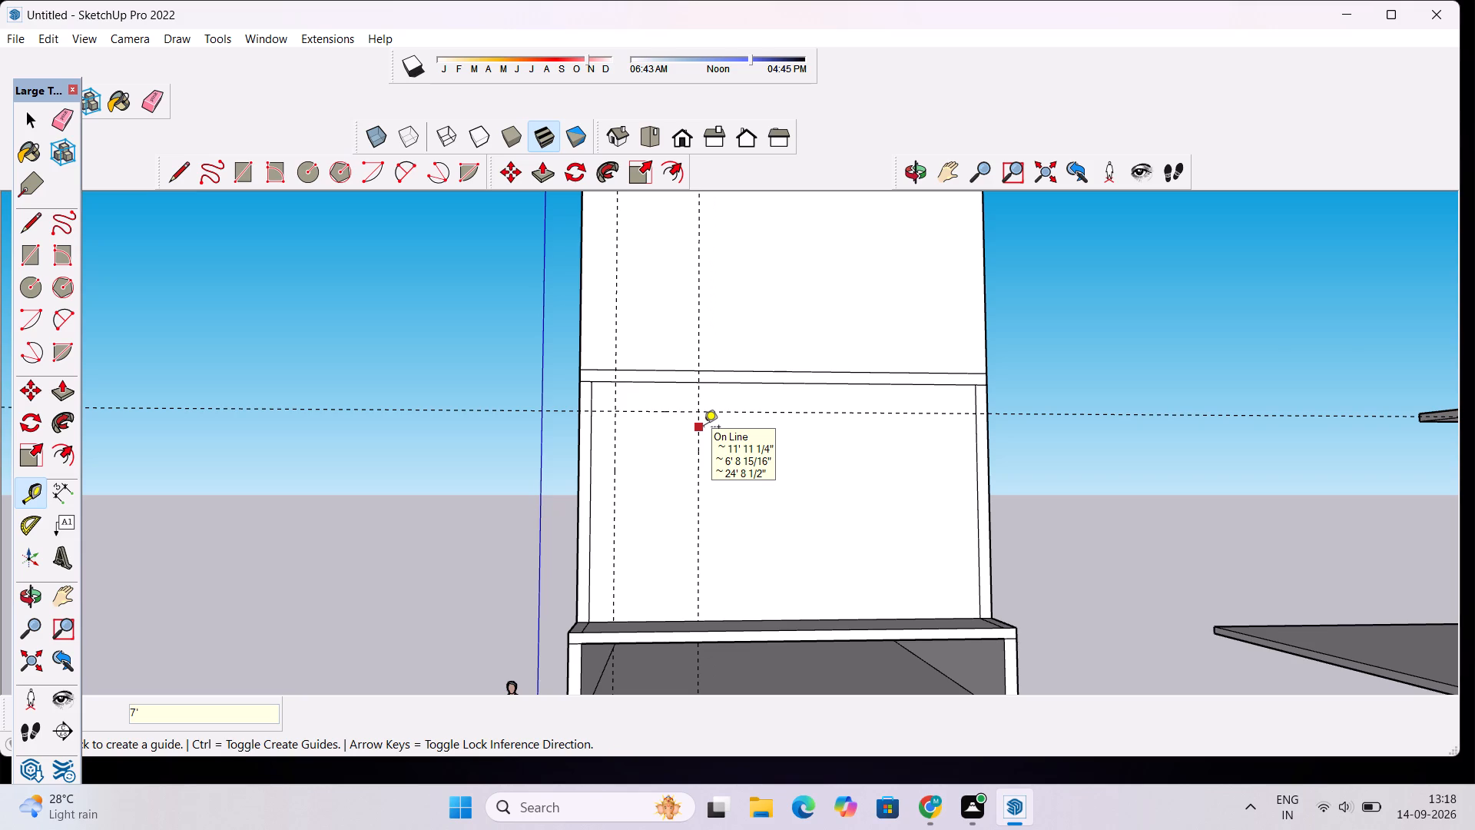
{"action": "left_click", "coordinate": [704, 428]}
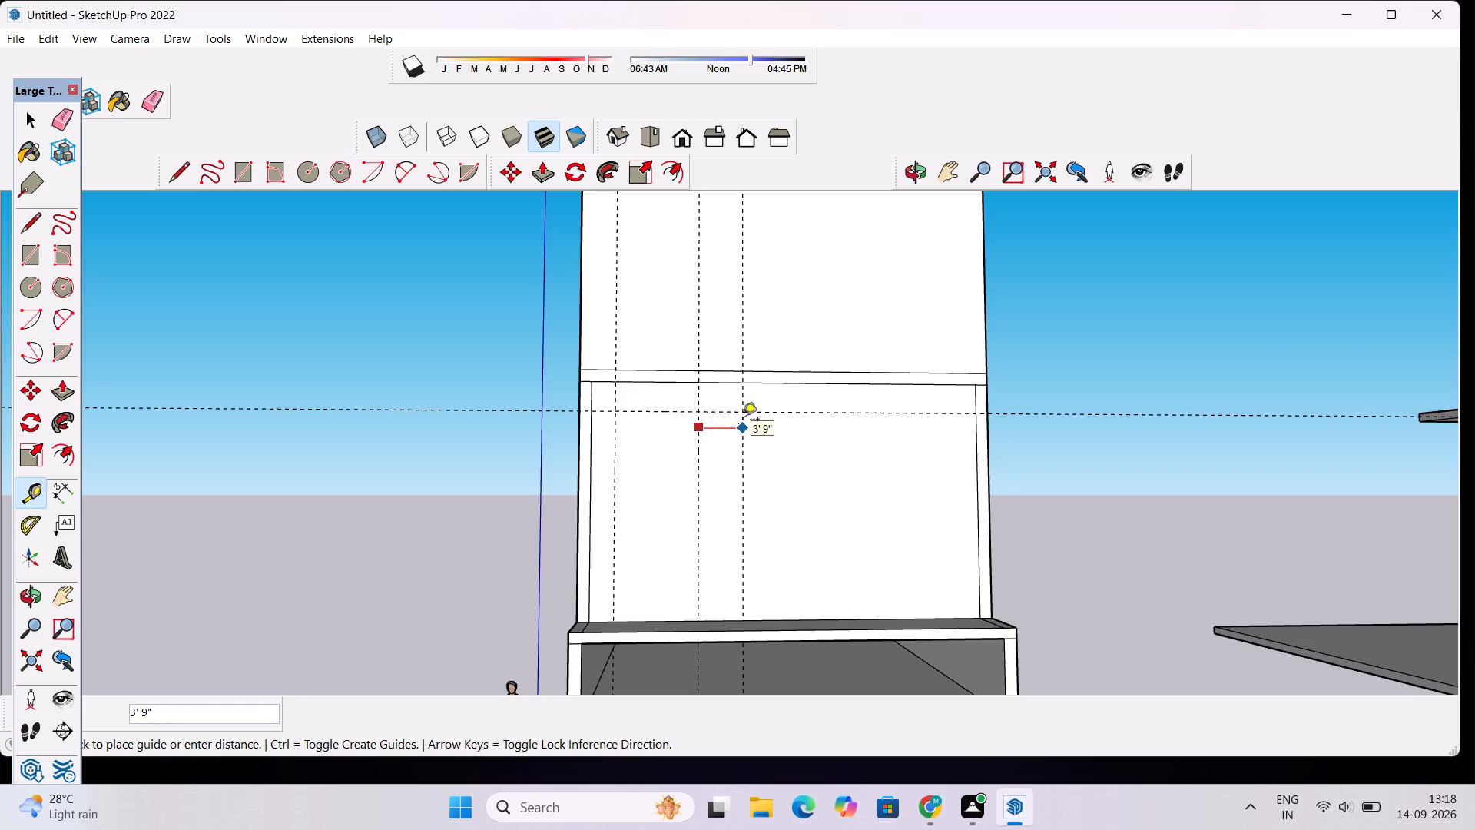
{"action": "type", "text": "3'"}
{"action": "key", "text": "Return"}
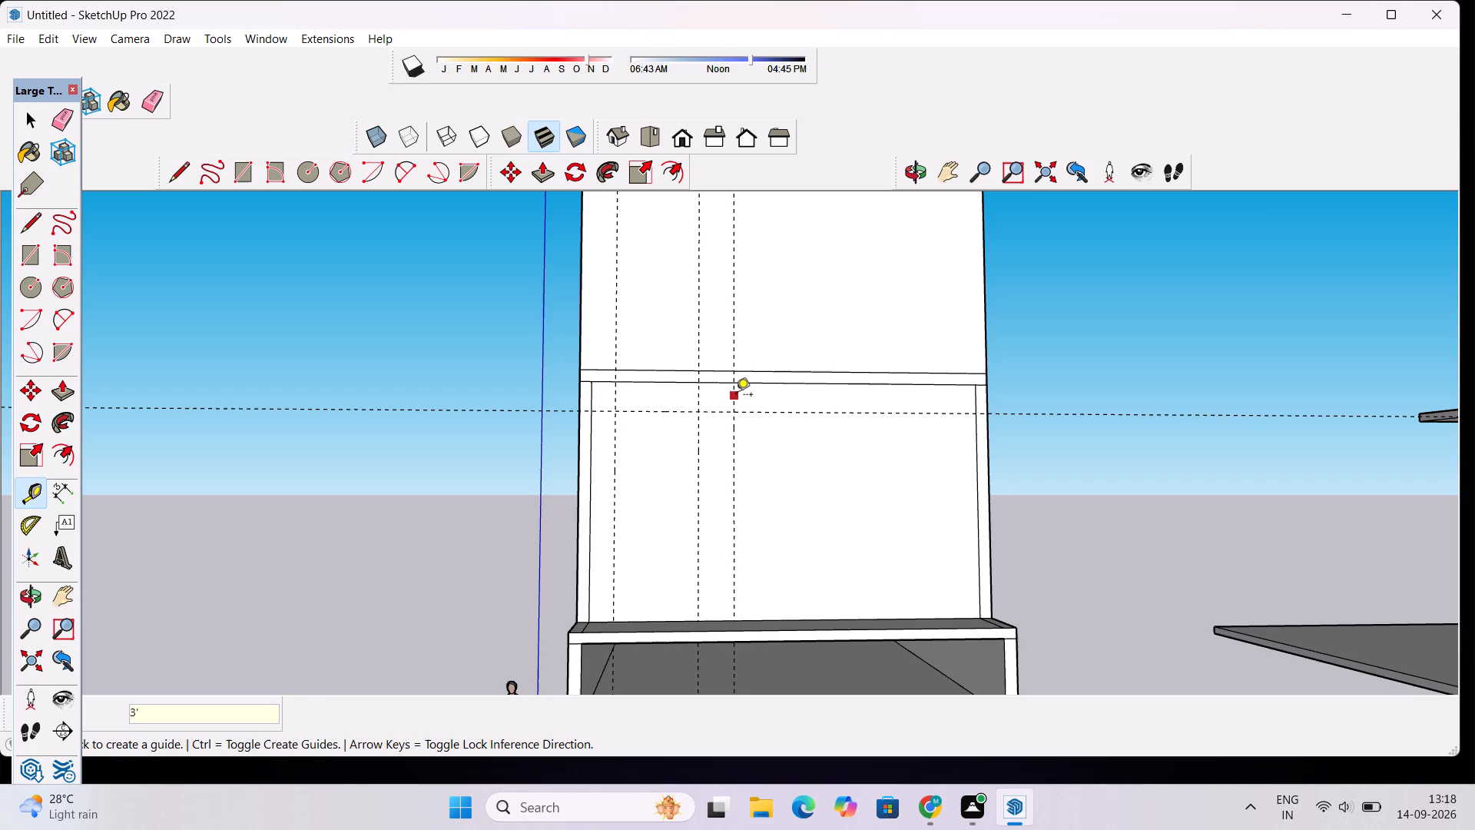
Place a horizontal guide 6' below the existing horizontal guide on the middle storey's front.
{"action": "key", "text": "space"}
{"action": "key", "text": "l"}
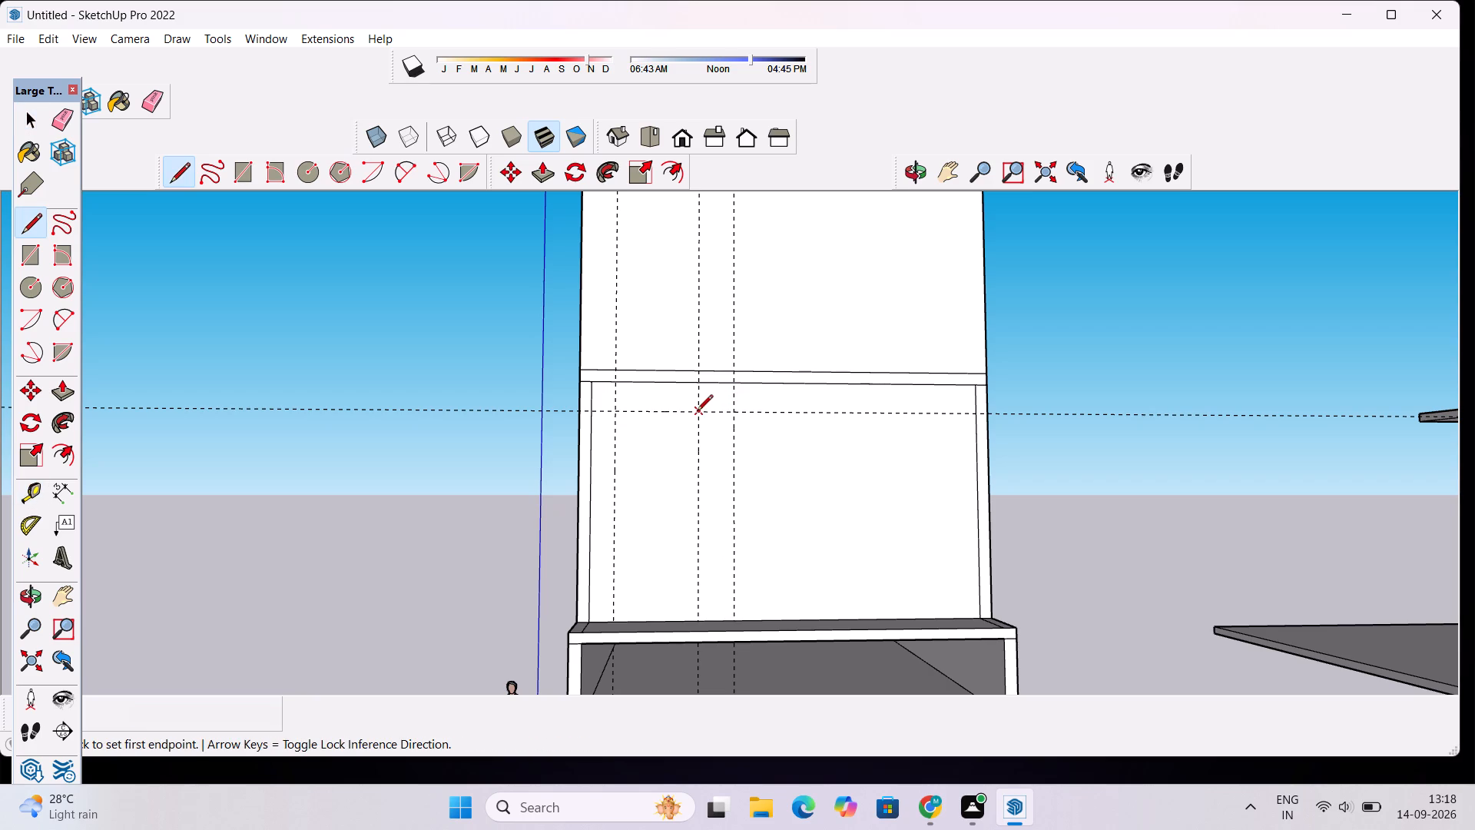
{"action": "key", "text": "space"}
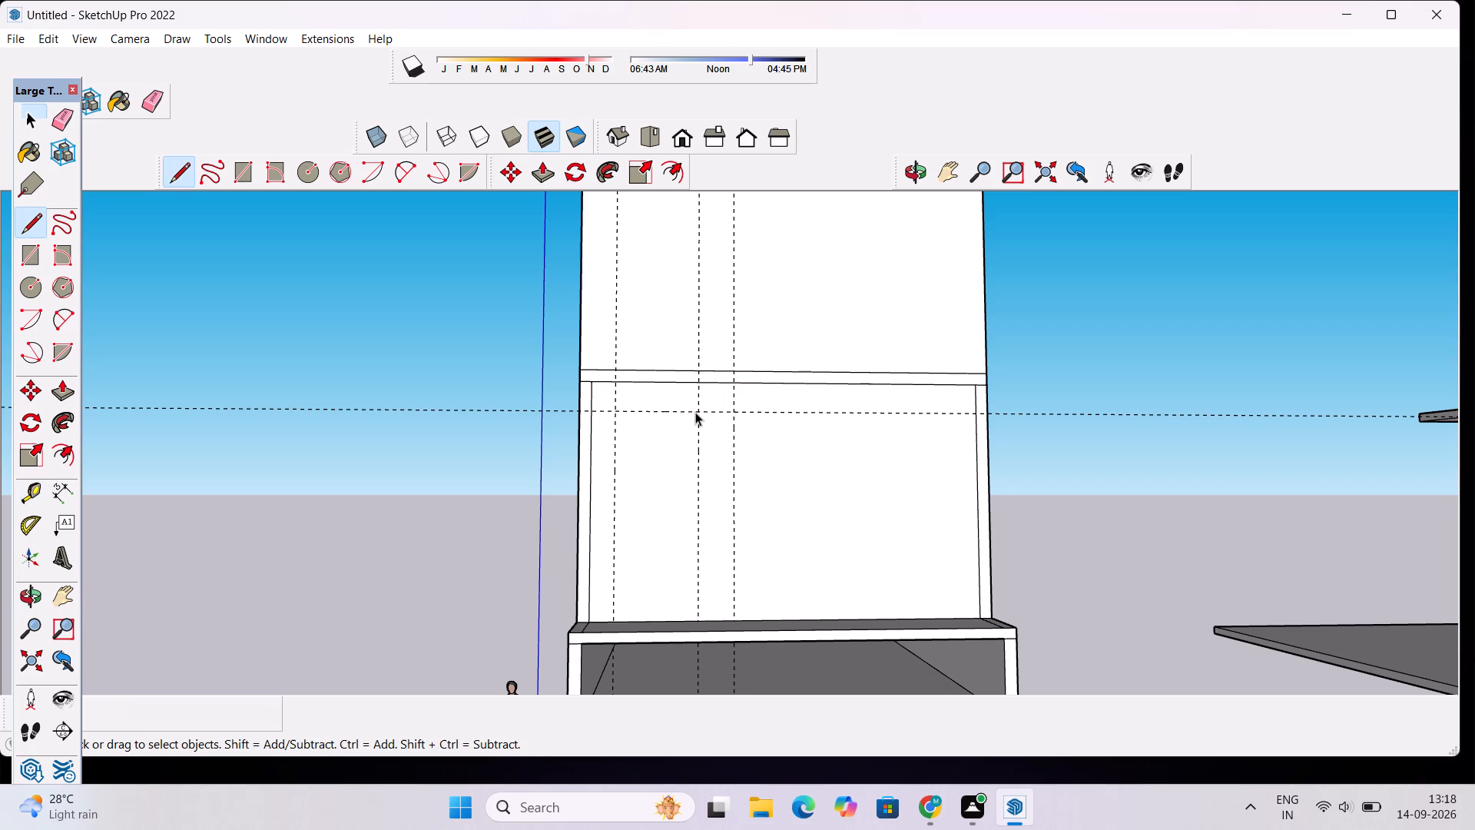
{"action": "key", "text": "t"}
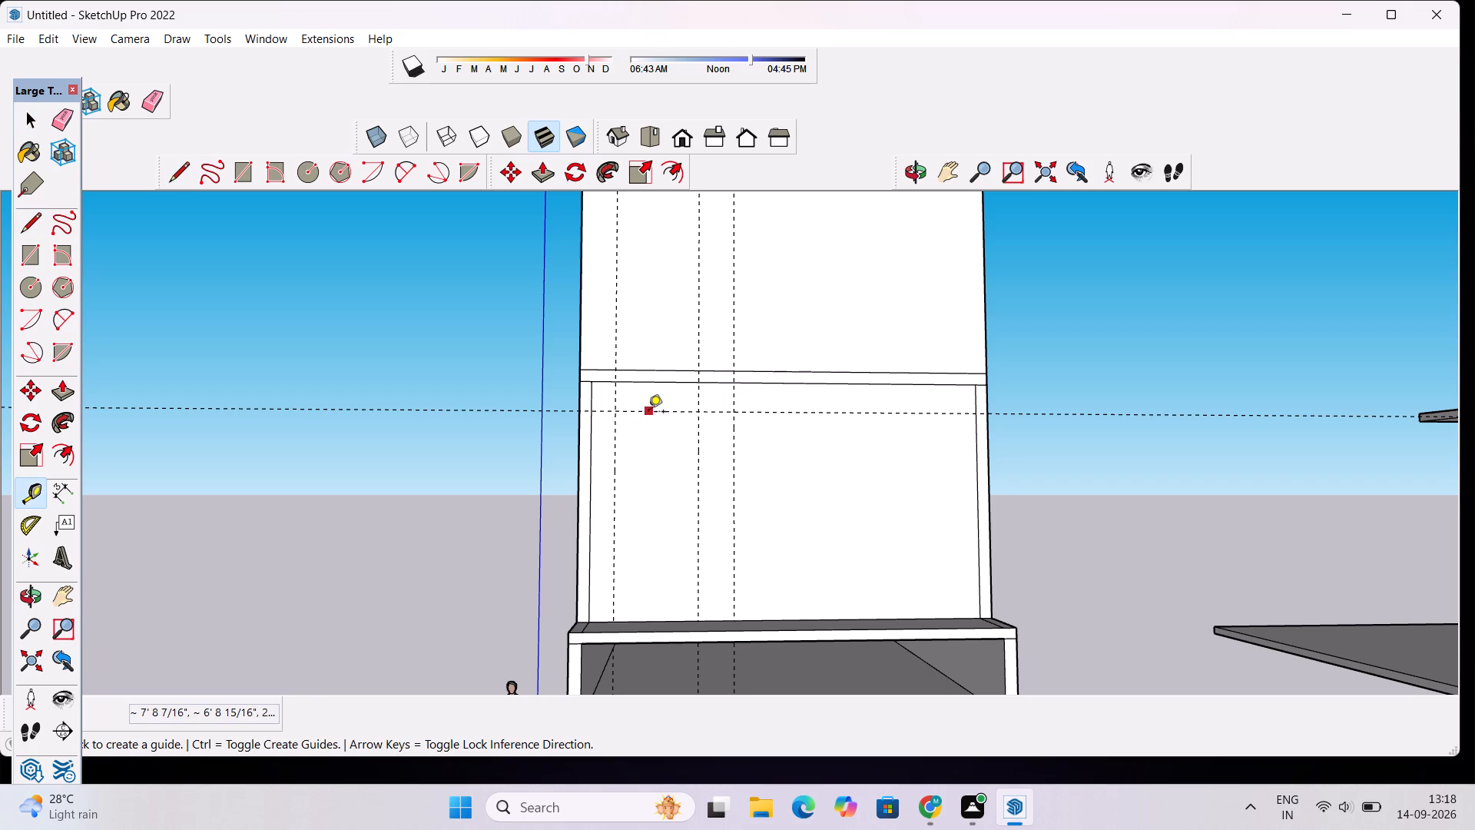
{"action": "left_click", "coordinate": [649, 413]}
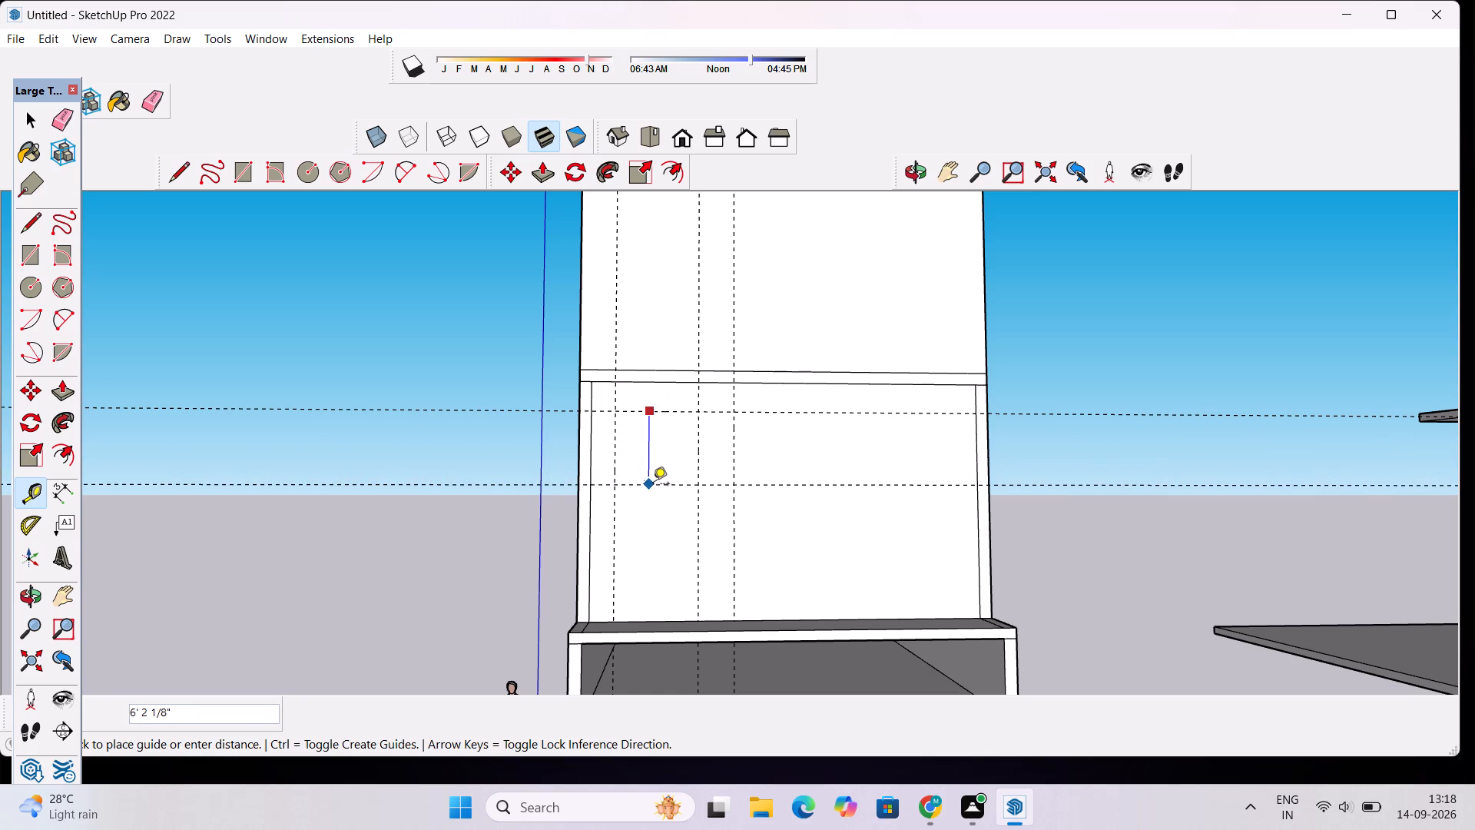
{"action": "type", "text": "6'"}
{"action": "key", "text": "Return"}
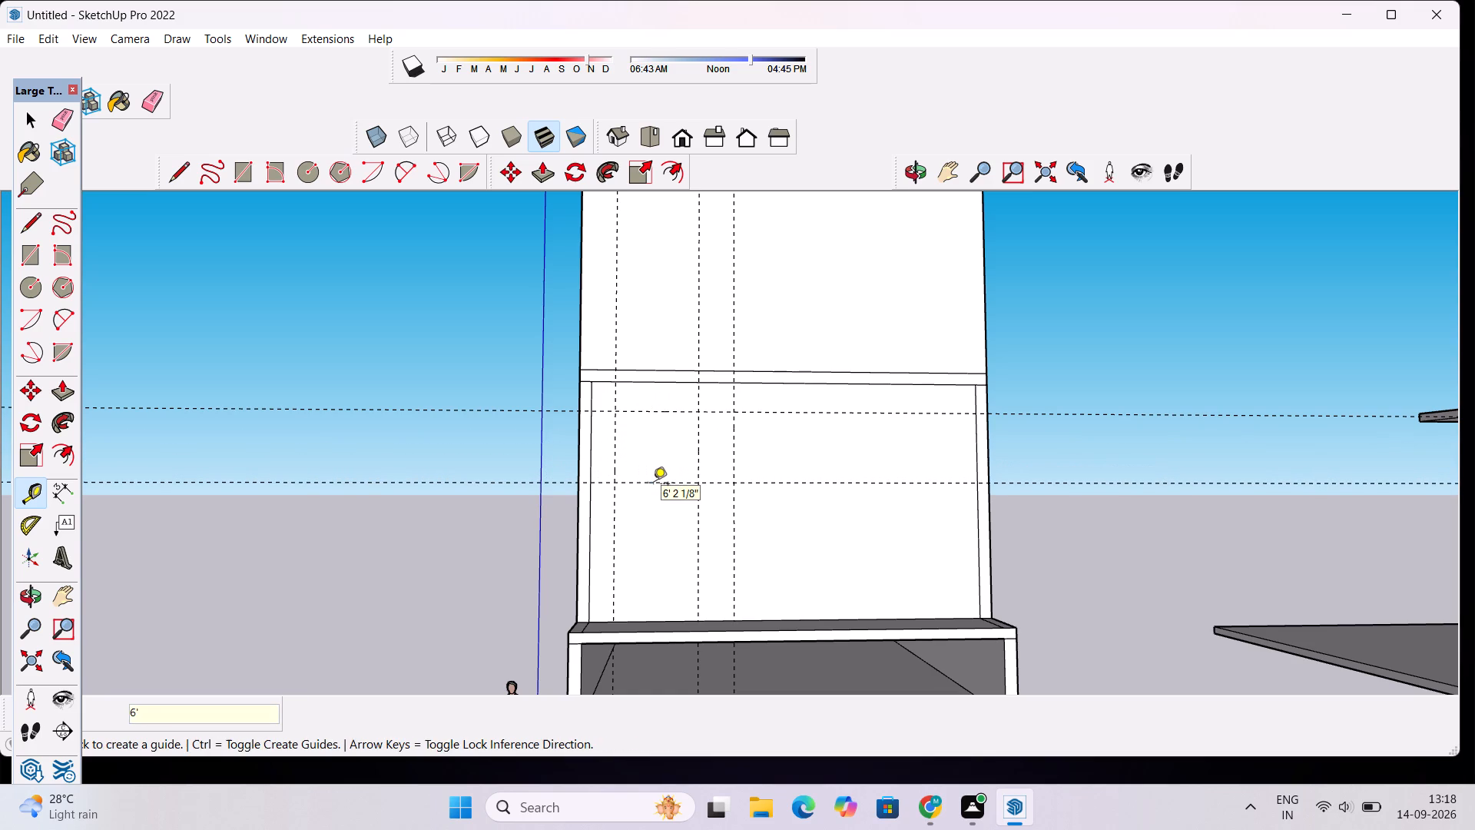
Draw a stepped outline along the guides: 2' across from the near side wall, 6' up, 7' across, 6' down, 3' across, 6' up, 22' across.
{"action": "key", "text": "space"}
{"action": "type", "text": "l"}
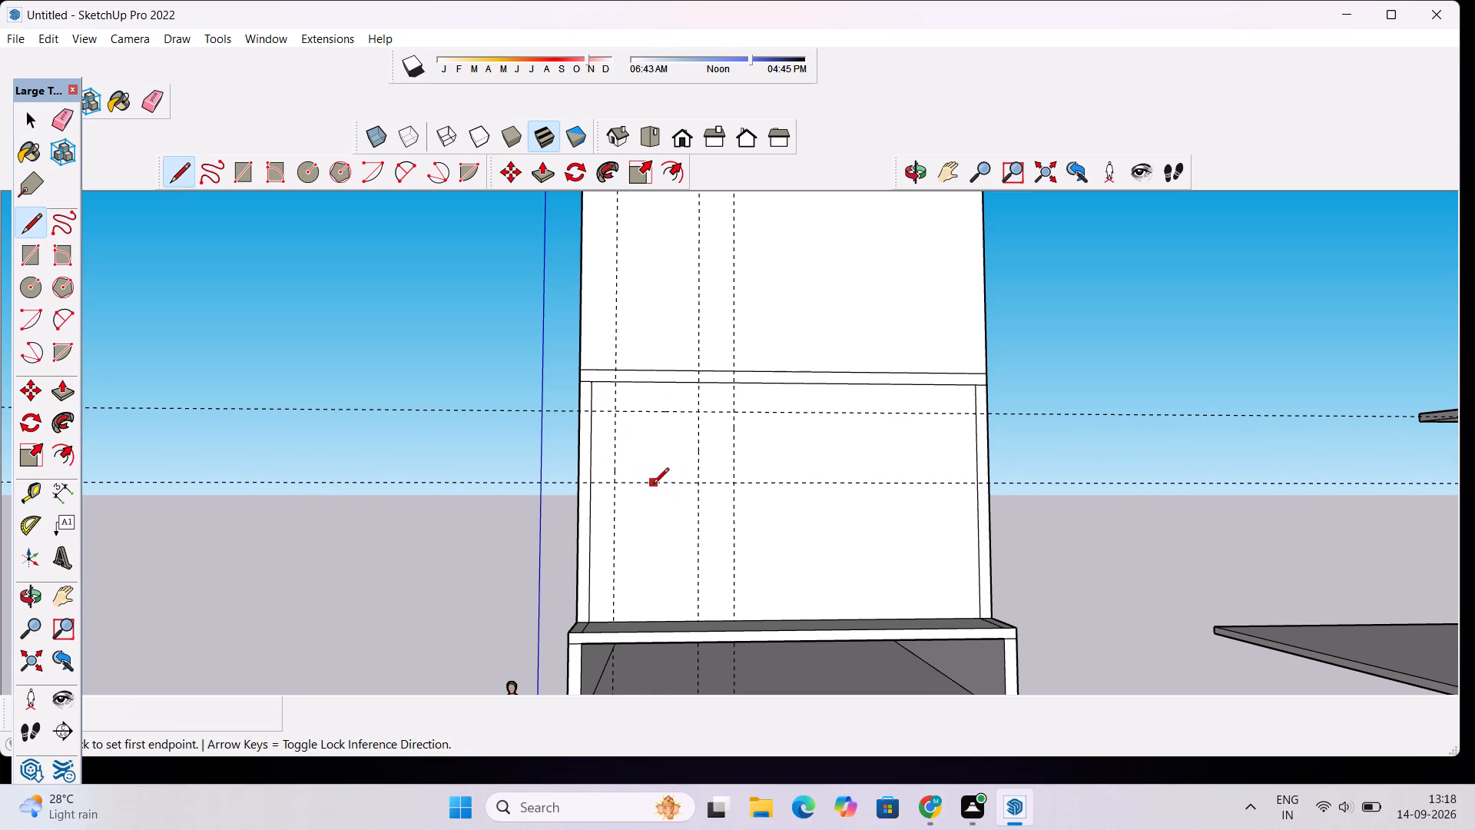
{"action": "scroll", "coordinate": [637, 491], "scroll_direction": "up", "scroll_amount": 3}
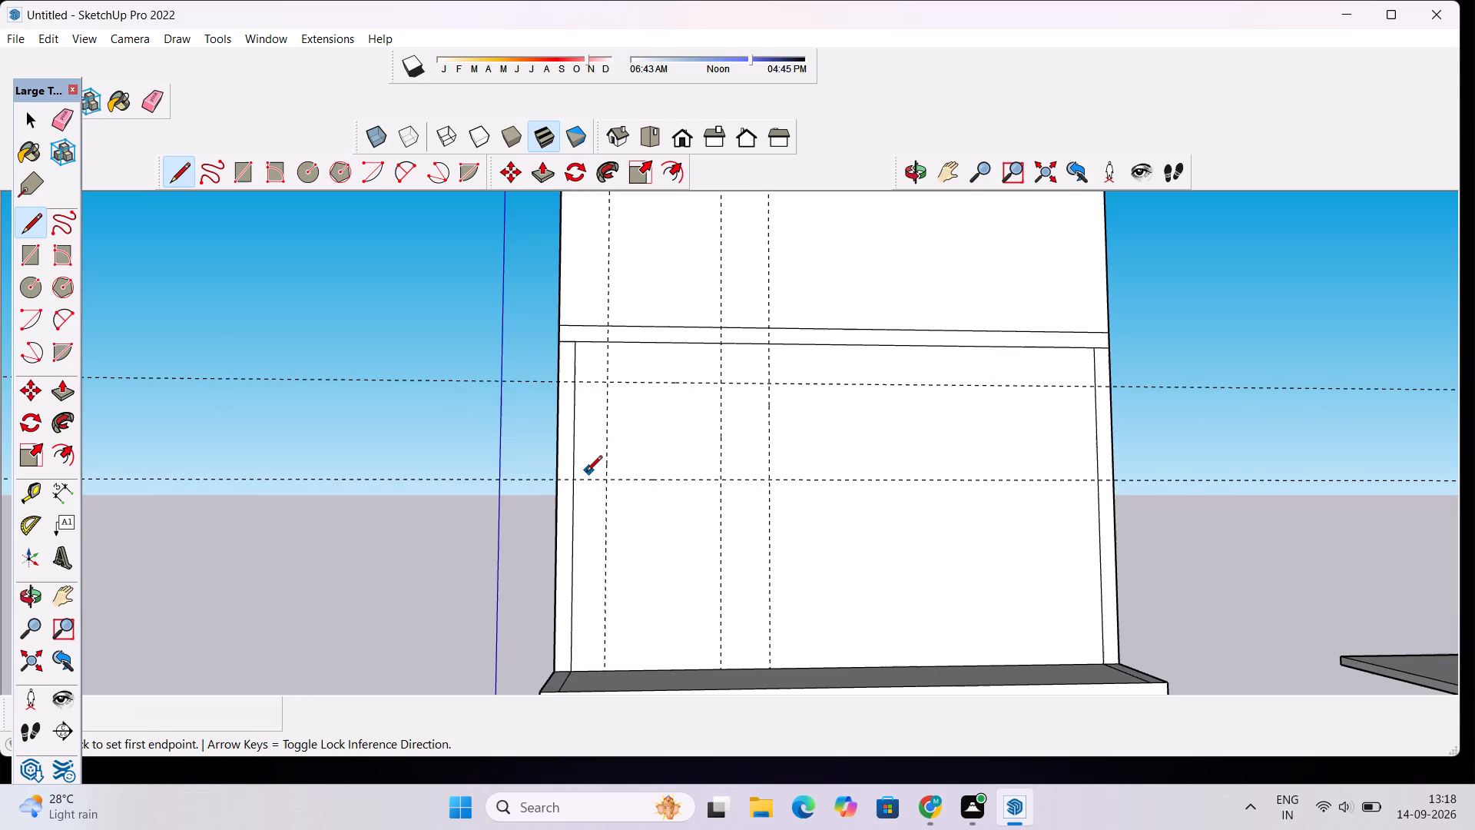
{"action": "left_click", "coordinate": [572, 480]}
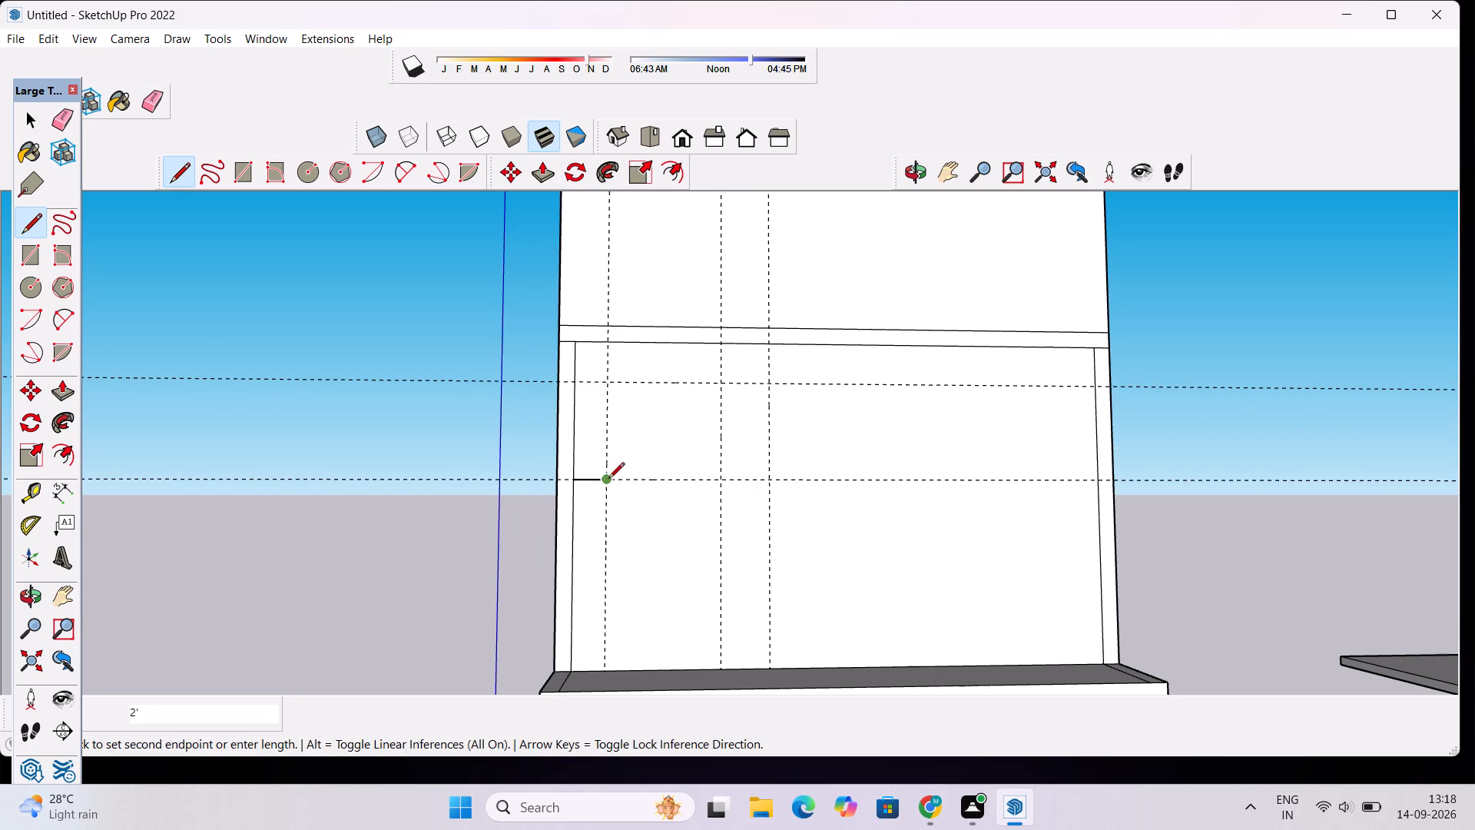
{"action": "left_click", "coordinate": [608, 480]}
{"action": "left_click", "coordinate": [606, 383]}
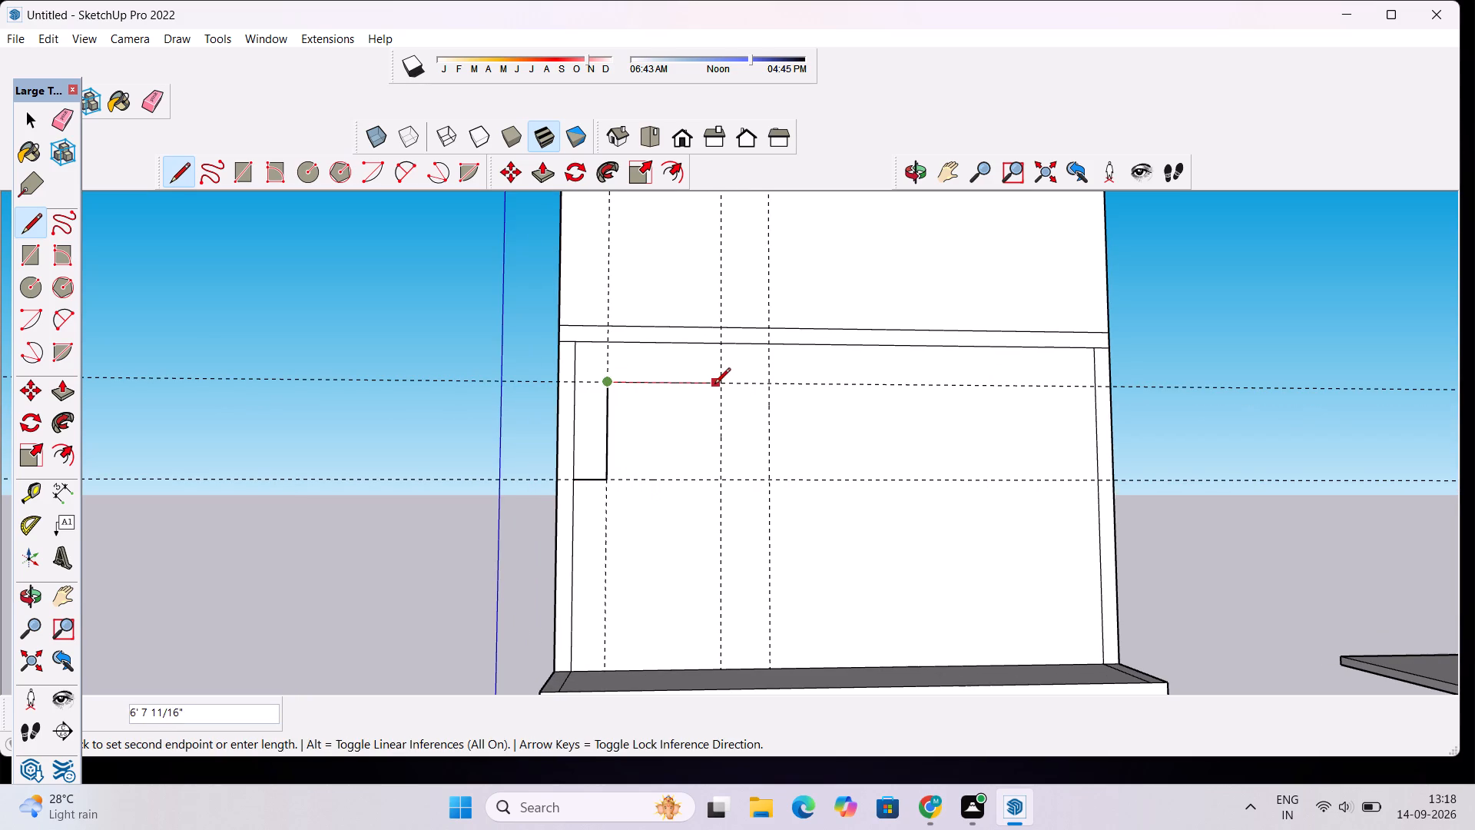
{"action": "left_click", "coordinate": [718, 386]}
{"action": "left_click", "coordinate": [718, 482]}
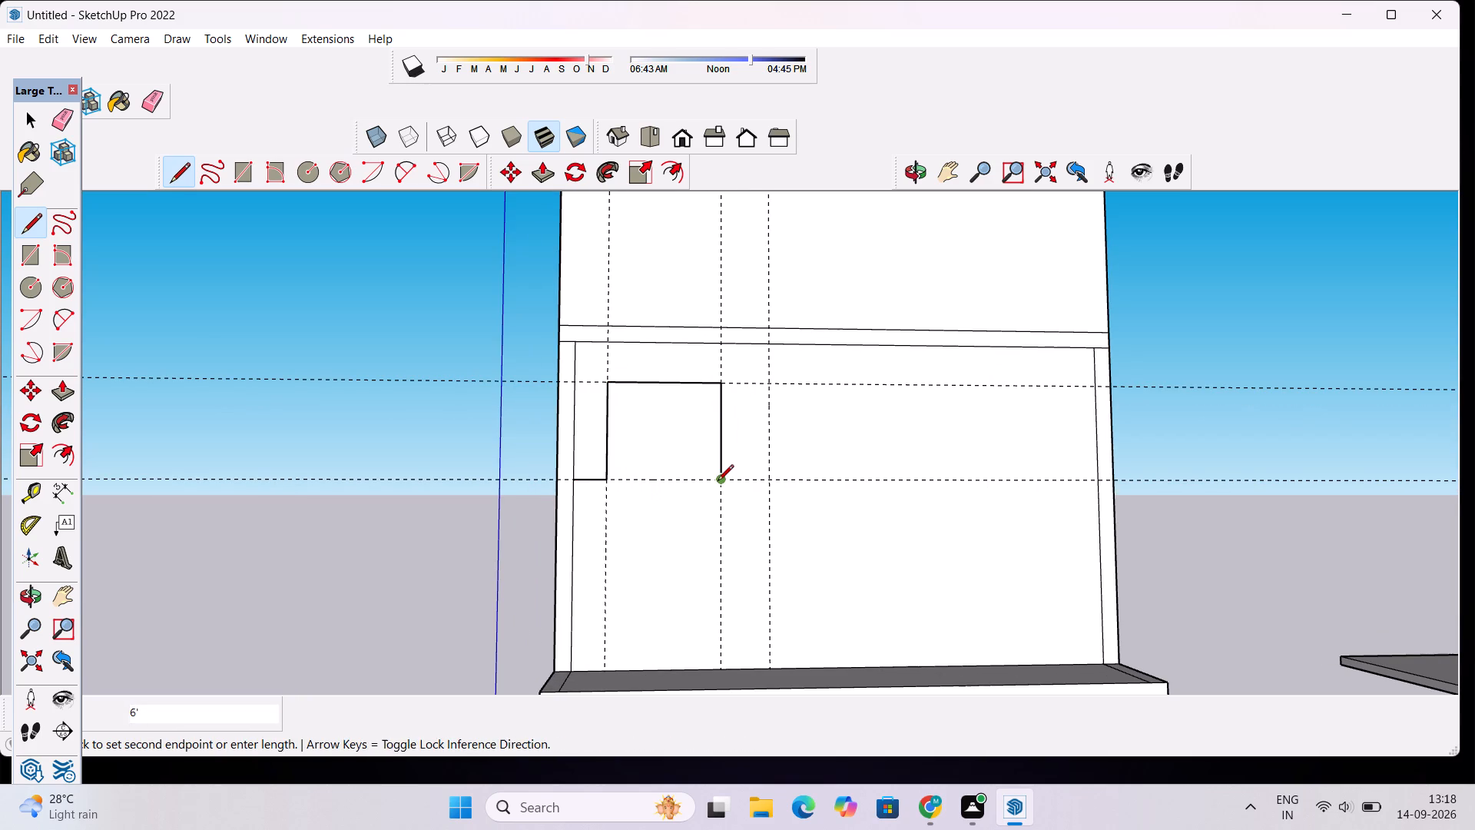
{"action": "left_click", "coordinate": [766, 482]}
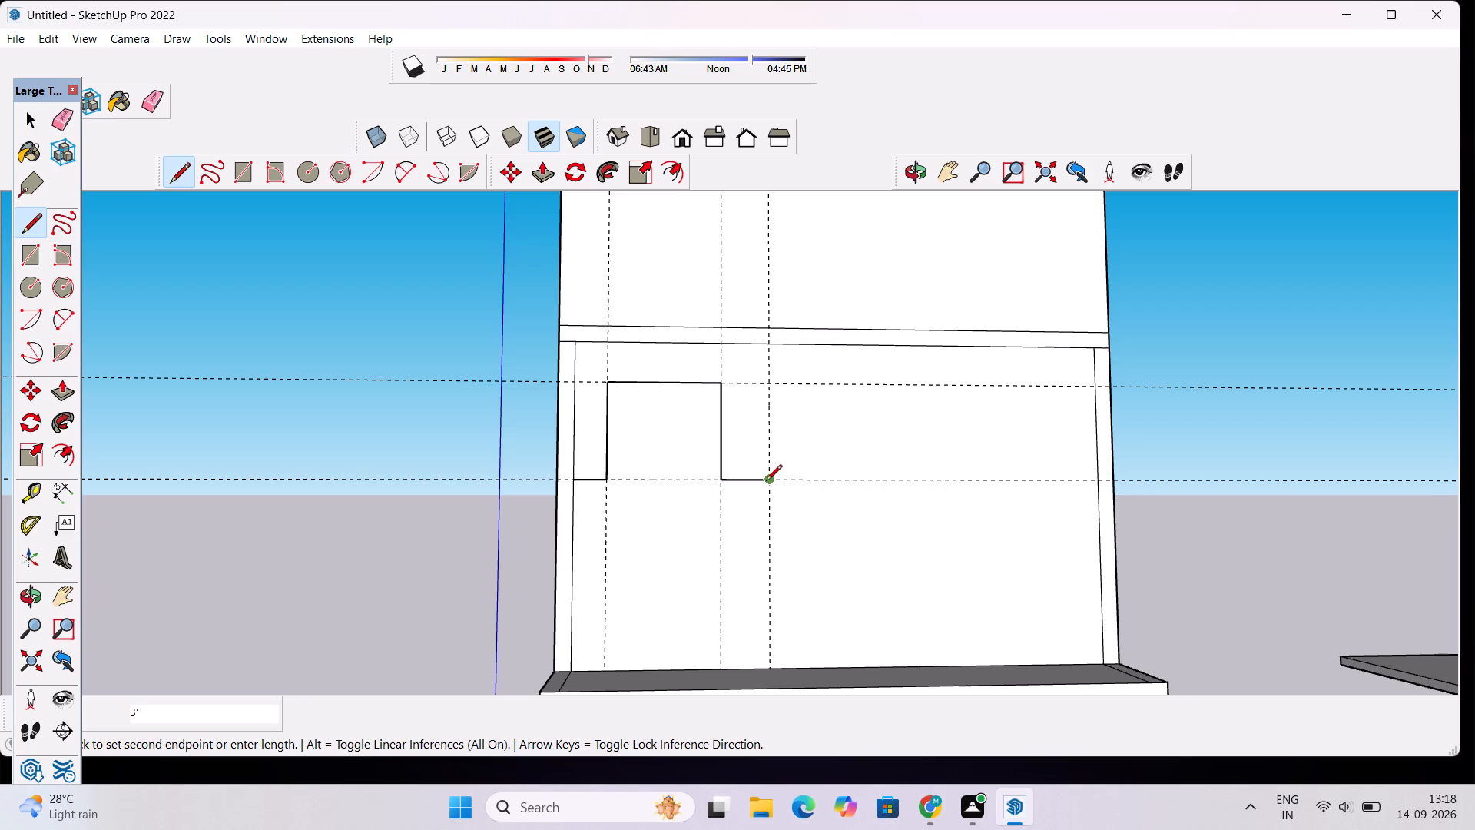
{"action": "left_click", "coordinate": [767, 386]}
{"action": "left_click", "coordinate": [1114, 392]}
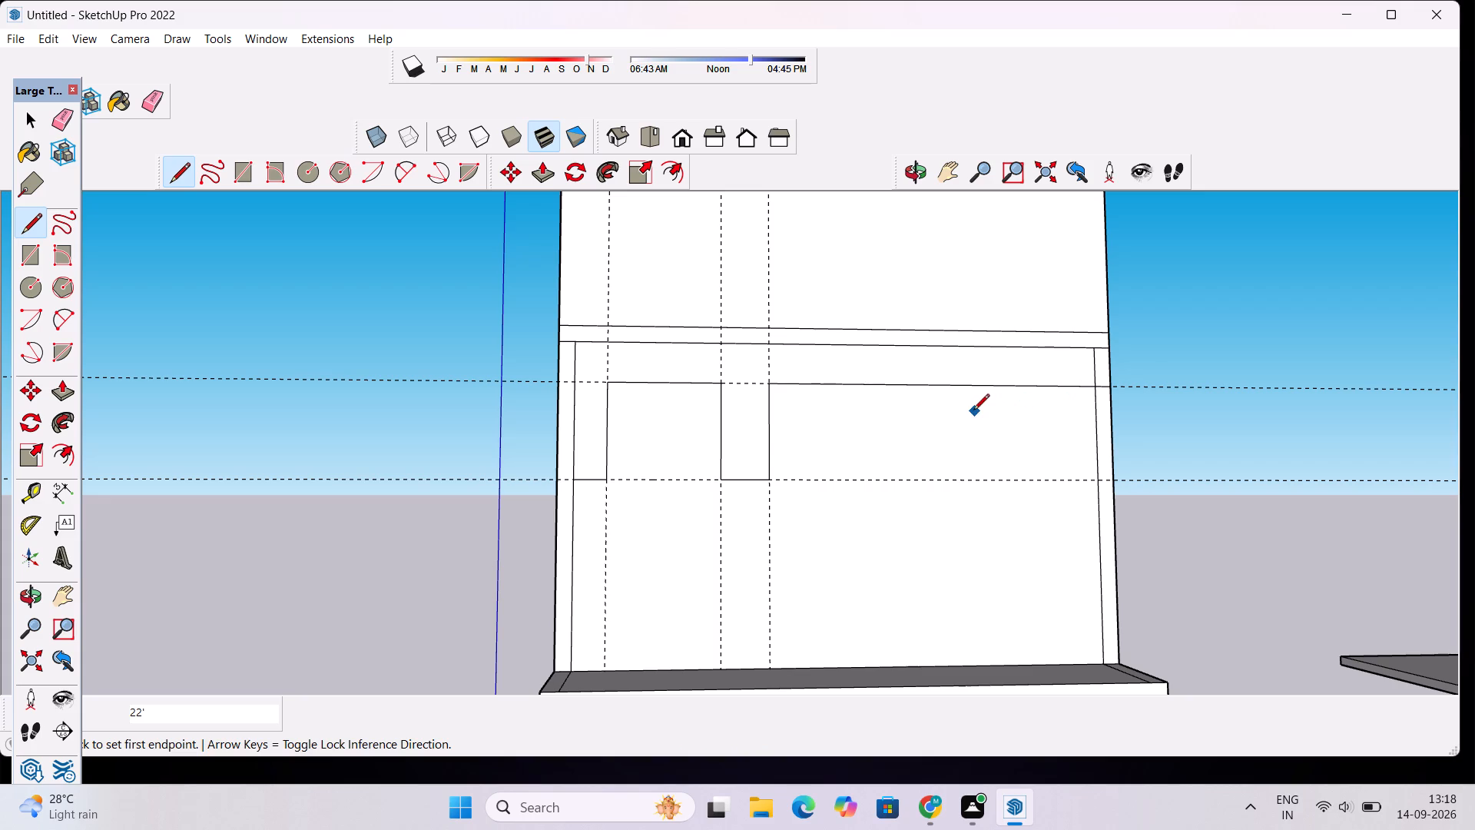
Erase the three vertical and two horizontal guides around the stepped outline.
{"action": "key", "text": "space"}
{"action": "scroll", "coordinate": [831, 437], "scroll_direction": "down", "scroll_amount": 2}
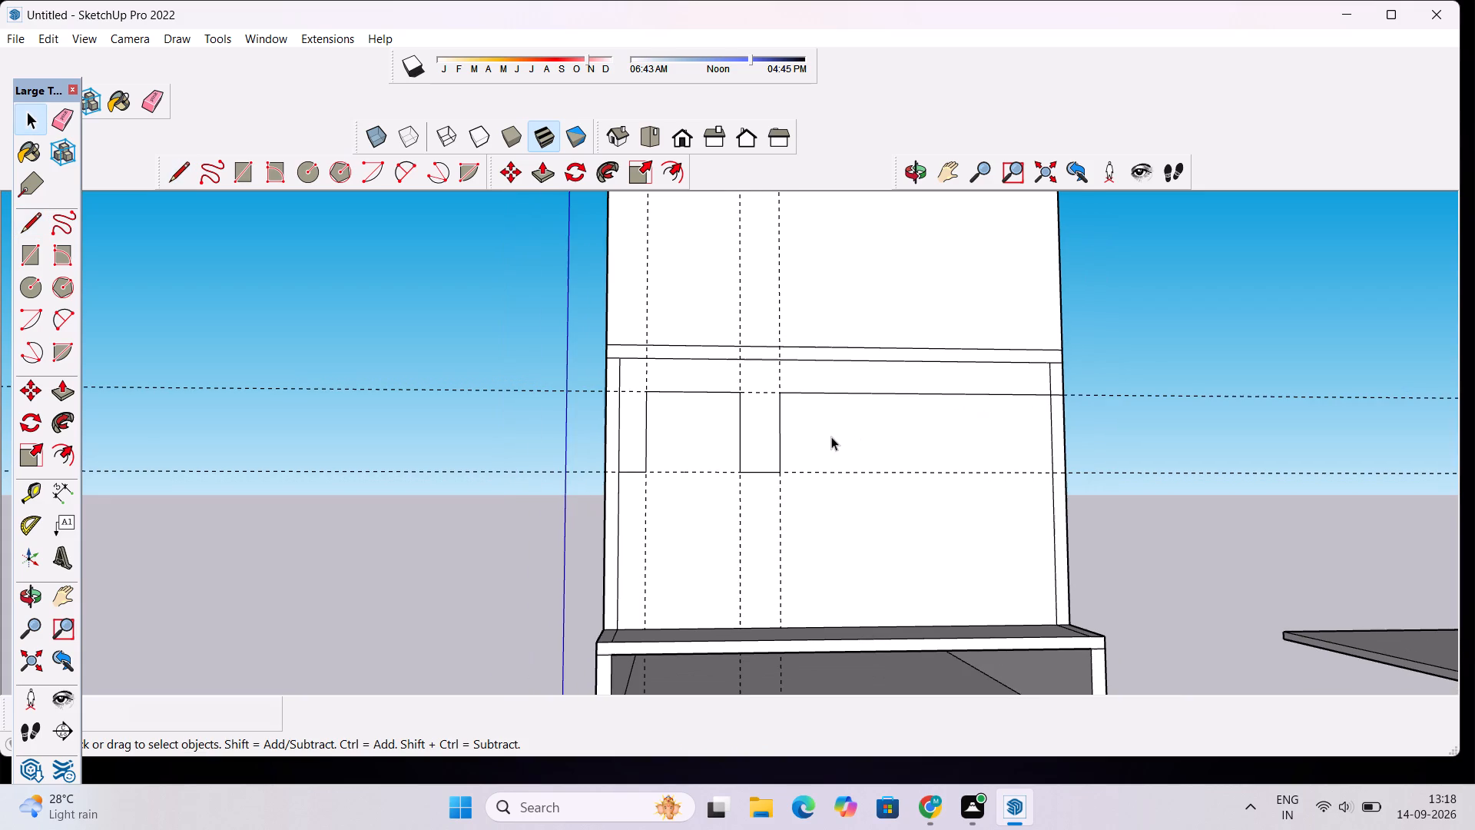
{"action": "key", "text": "e"}
{"action": "left_click_drag", "start_coordinate": [795, 281], "coordinate": [681, 302]}
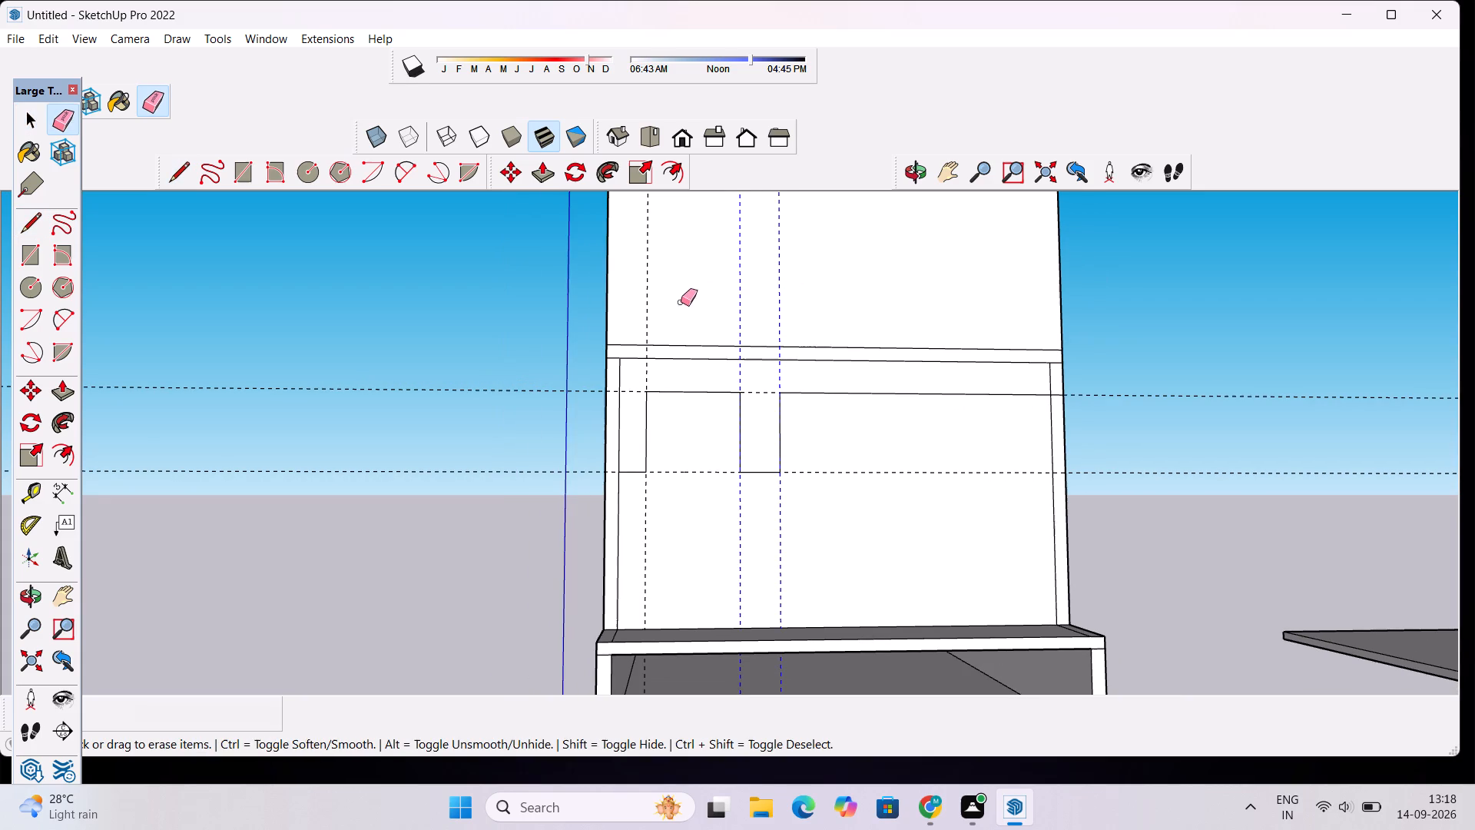
{"action": "left_click_drag", "start_coordinate": [681, 302], "coordinate": [643, 307]}
{"action": "left_click_drag", "start_coordinate": [449, 385], "coordinate": [467, 483]}
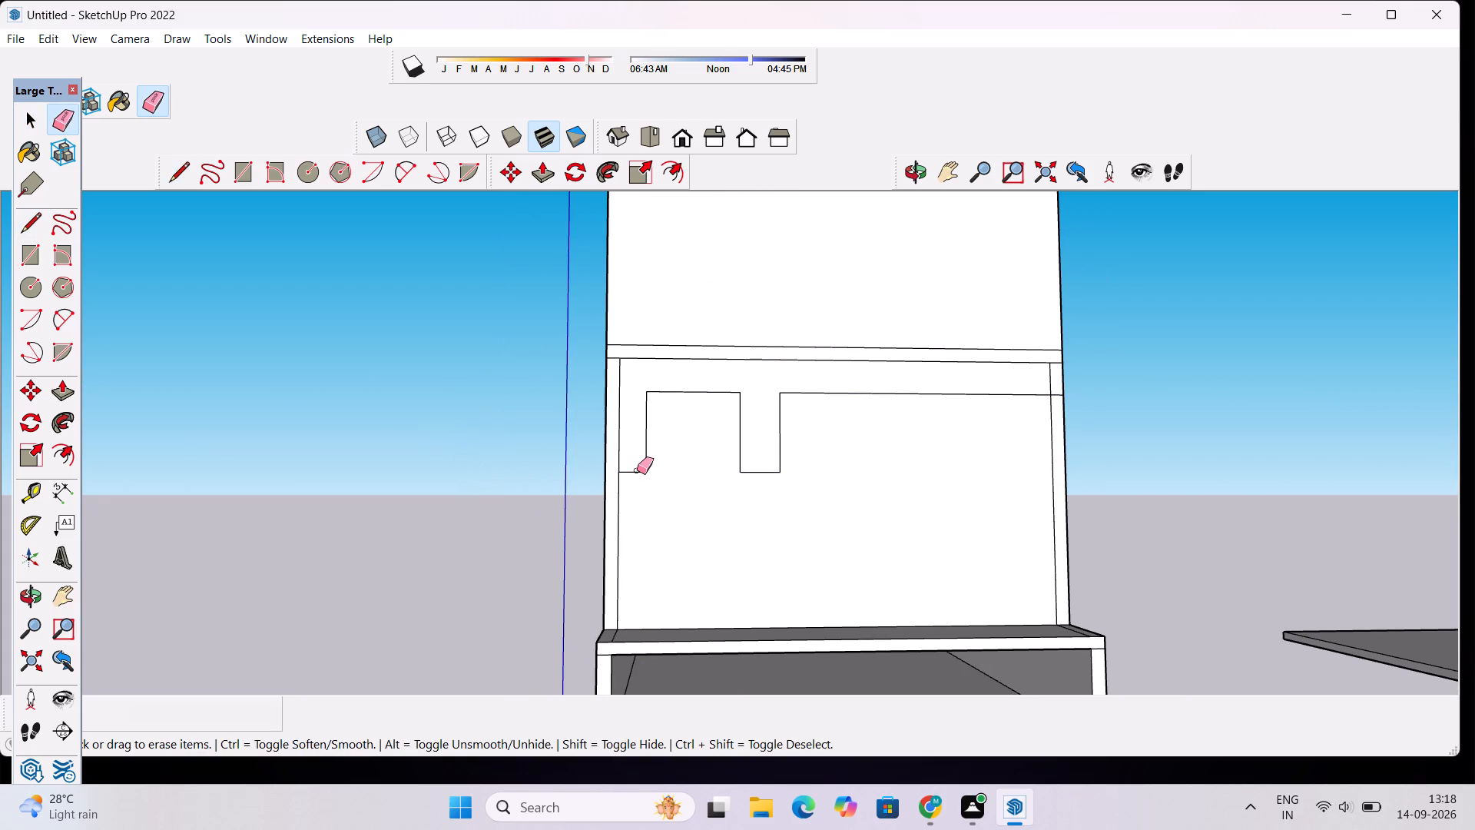
Place a vertical guide through the lower corner of the outline's last step and another 2' farther from the origin.
{"action": "scroll", "coordinate": [637, 470], "scroll_direction": "down", "scroll_amount": 4}
{"action": "scroll", "coordinate": [761, 474], "scroll_direction": "up", "scroll_amount": 3}
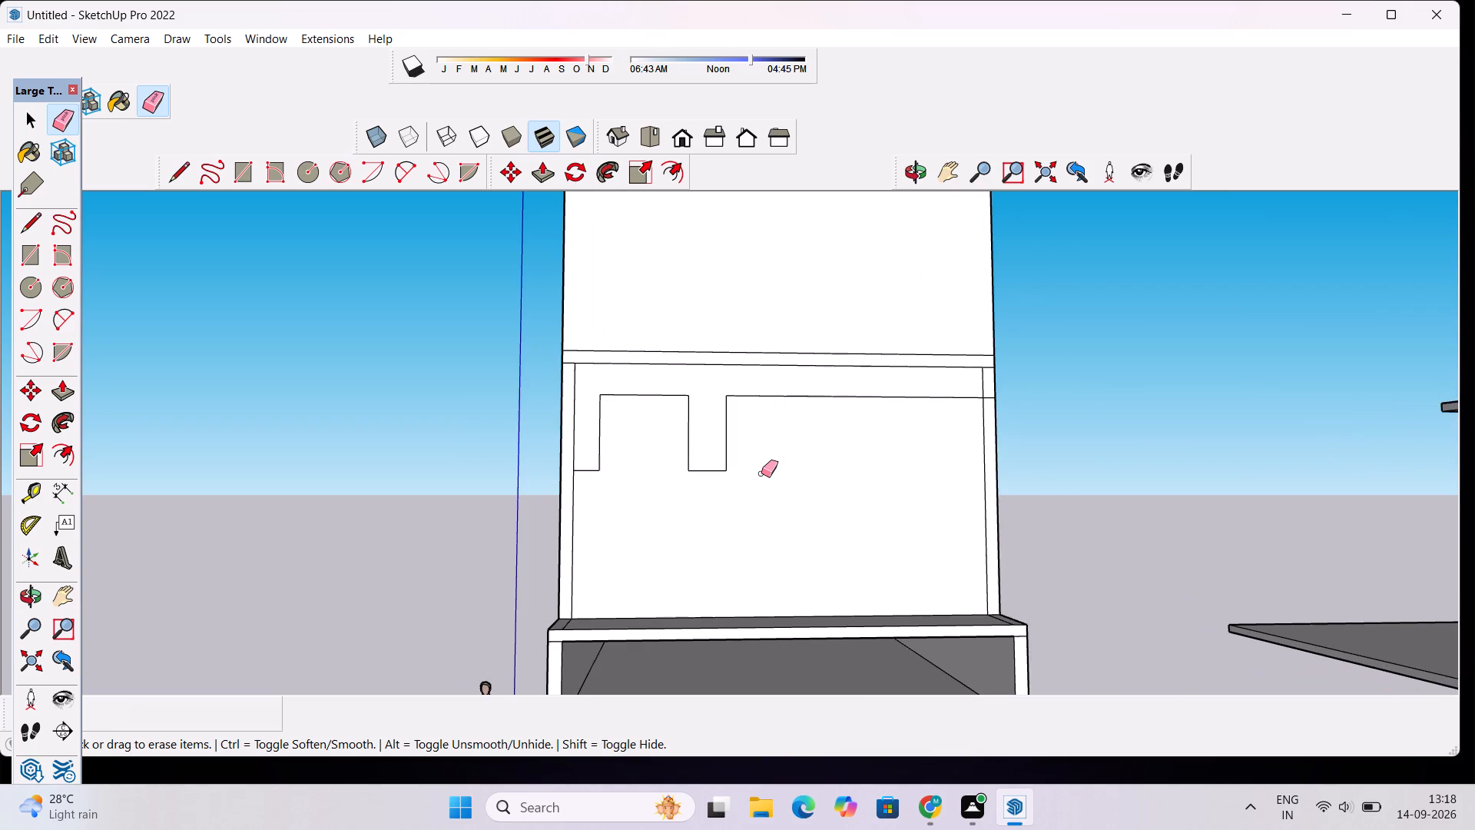
{"action": "scroll", "coordinate": [761, 473], "scroll_direction": "up", "scroll_amount": 1}
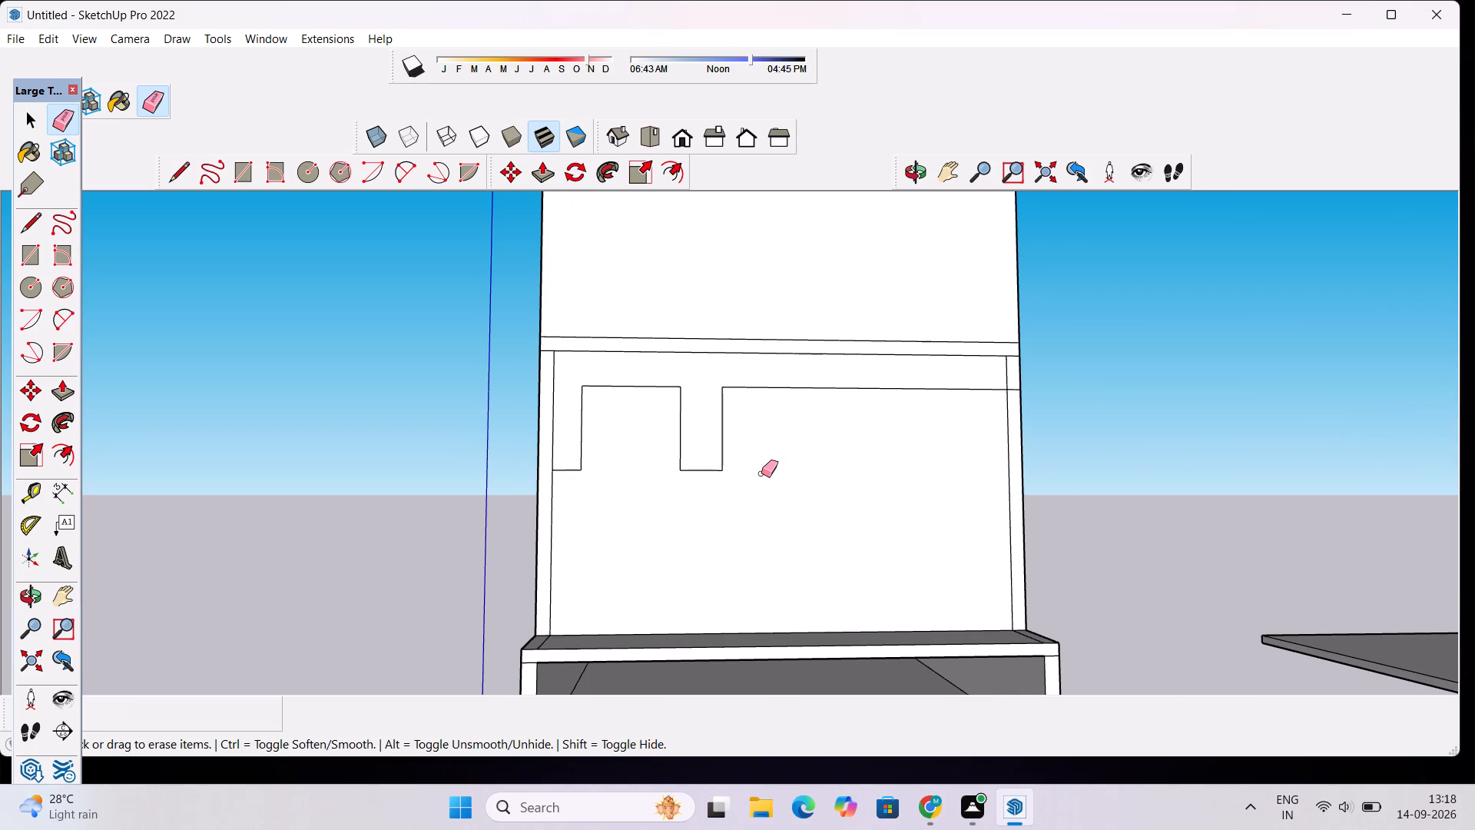
{"action": "key", "text": "t"}
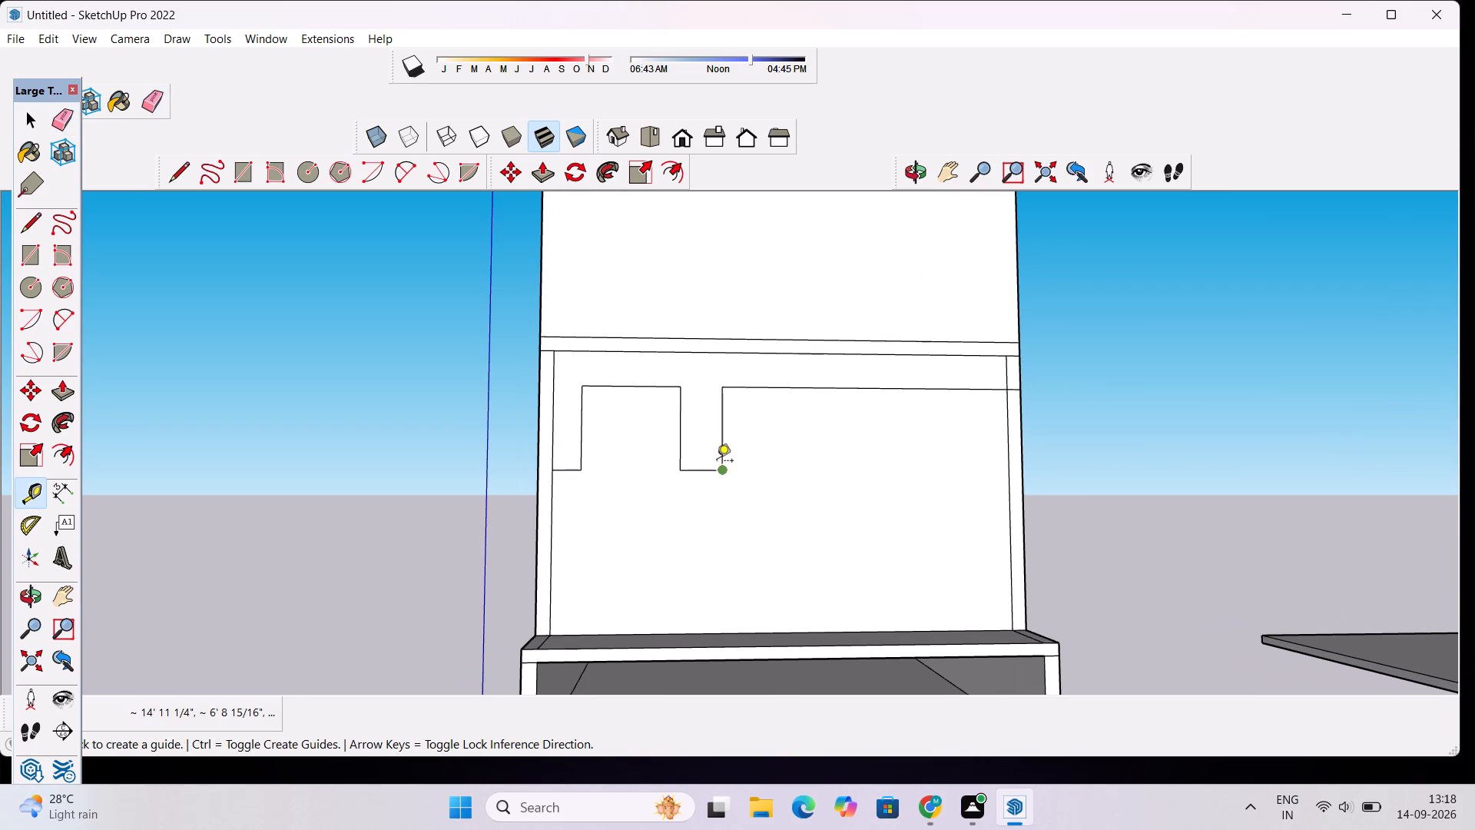
{"action": "left_click", "coordinate": [721, 469]}
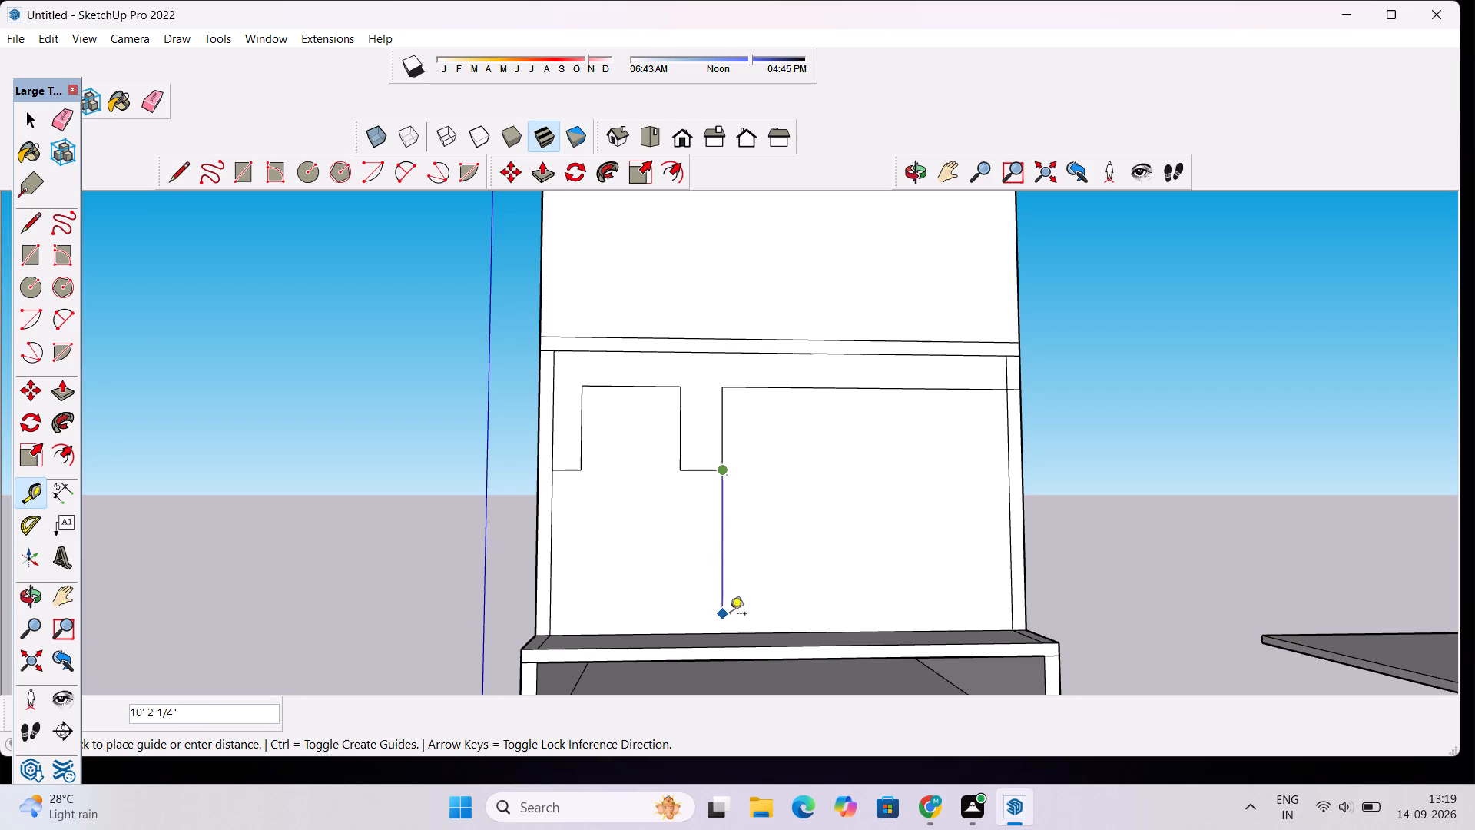
{"action": "scroll", "coordinate": [726, 631], "scroll_direction": "up", "scroll_amount": 11}
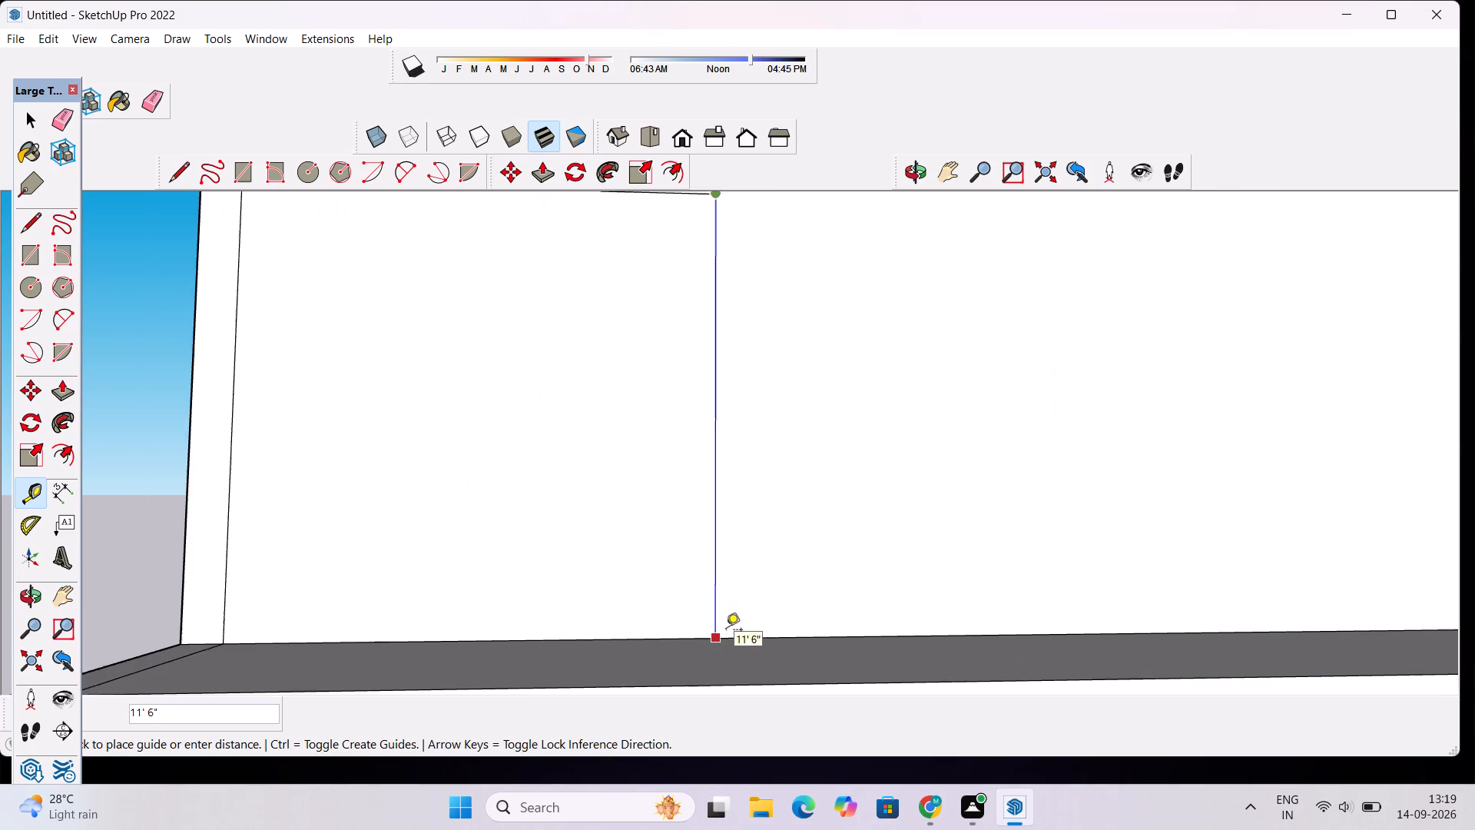
{"action": "left_click", "coordinate": [726, 631]}
{"action": "scroll", "coordinate": [726, 631], "scroll_direction": "down", "scroll_amount": 14}
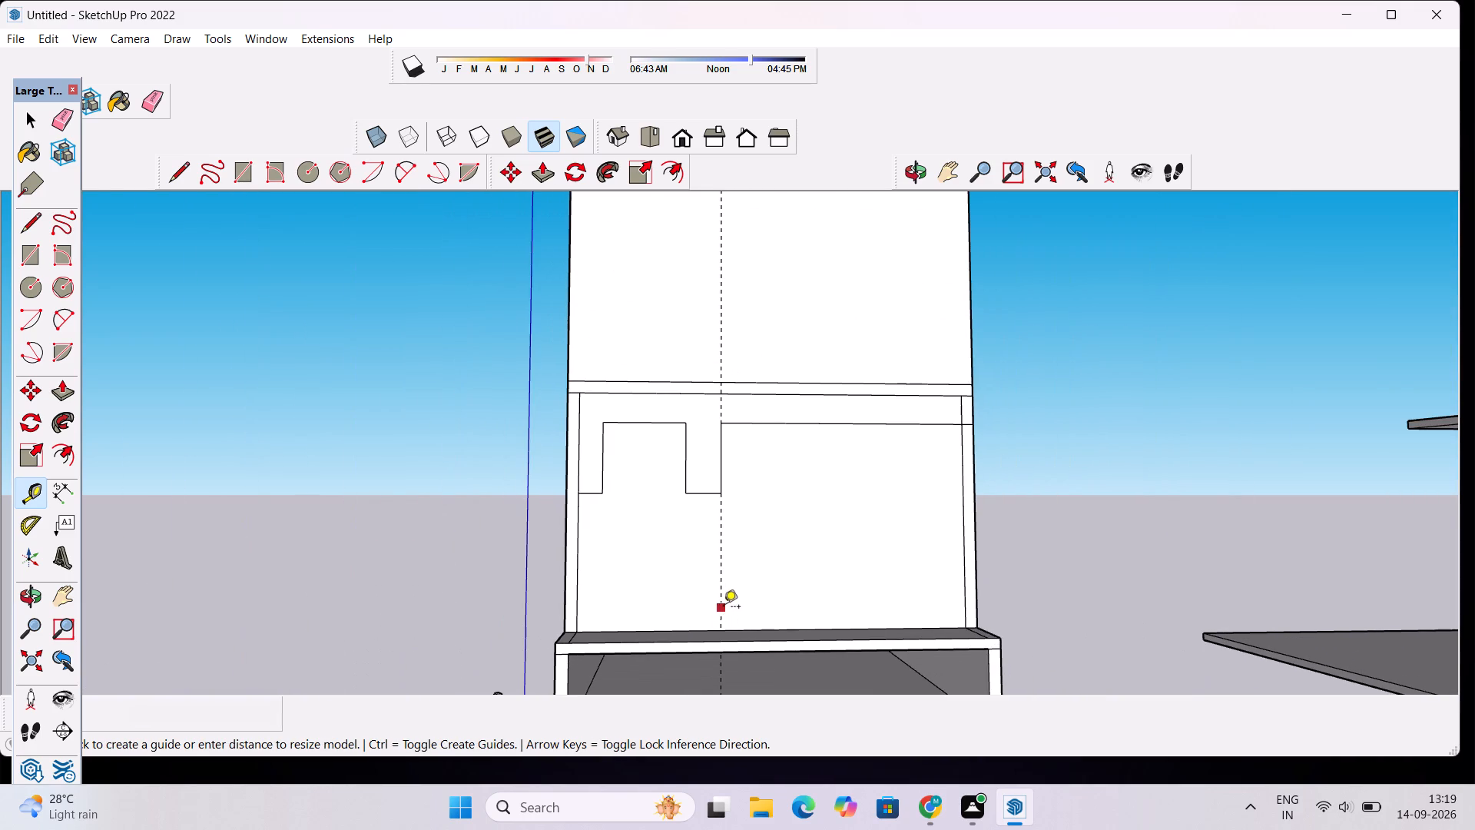
{"action": "scroll", "coordinate": [738, 570], "scroll_direction": "up", "scroll_amount": 2}
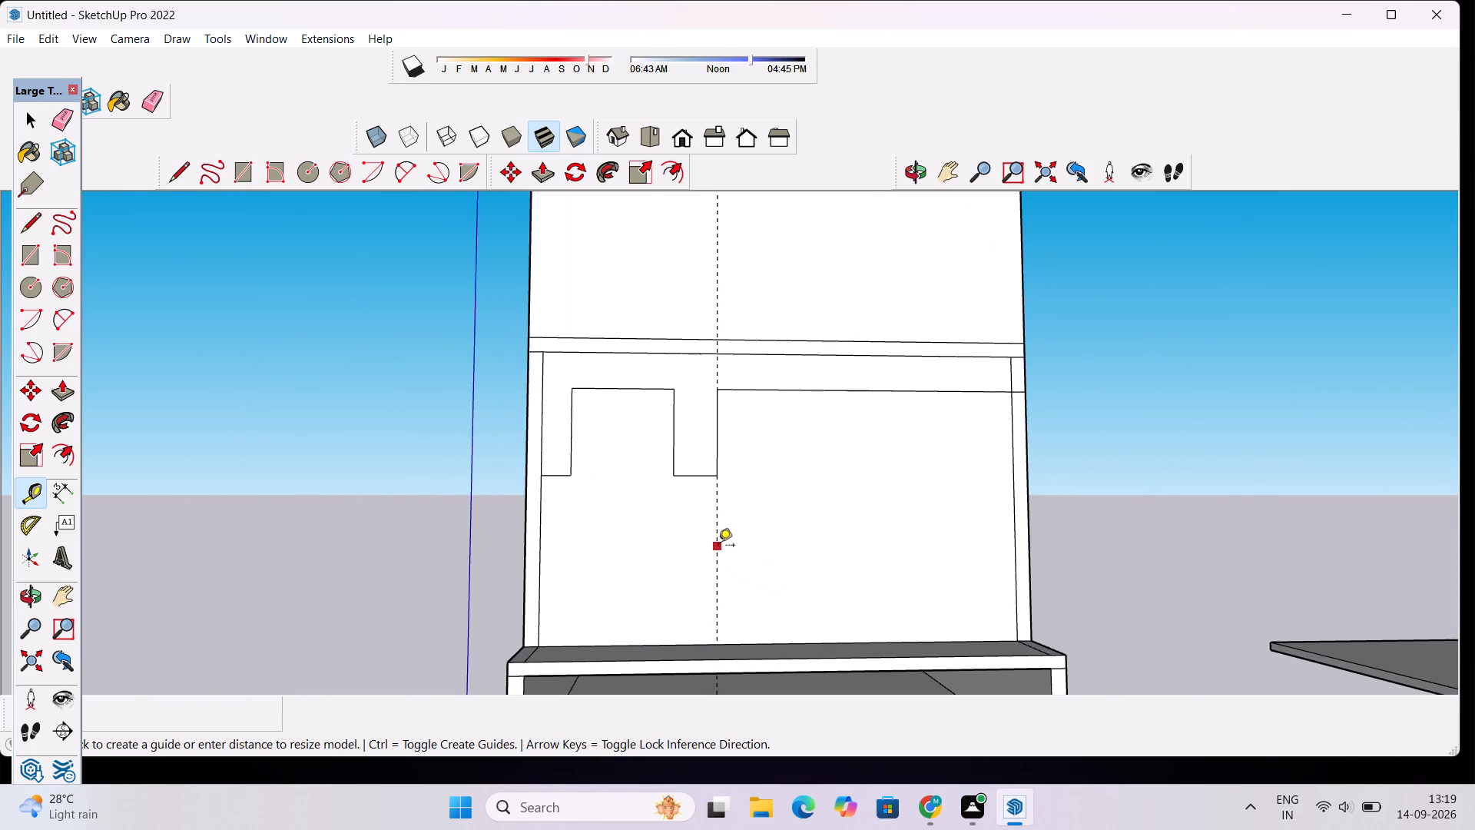
{"action": "left_click", "coordinate": [718, 546]}
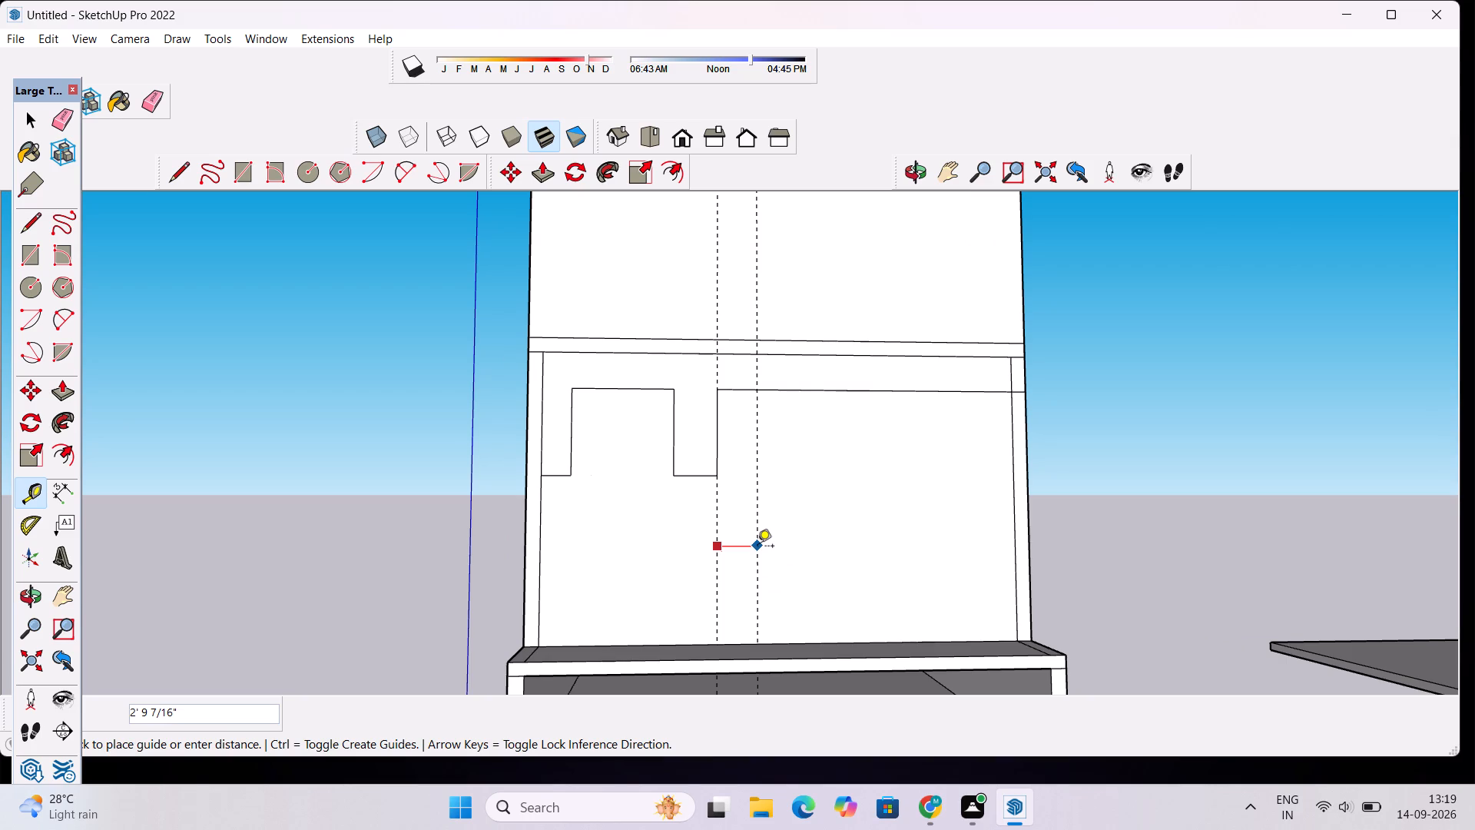
{"action": "type", "text": "2'"}
{"action": "key", "text": "Return"}
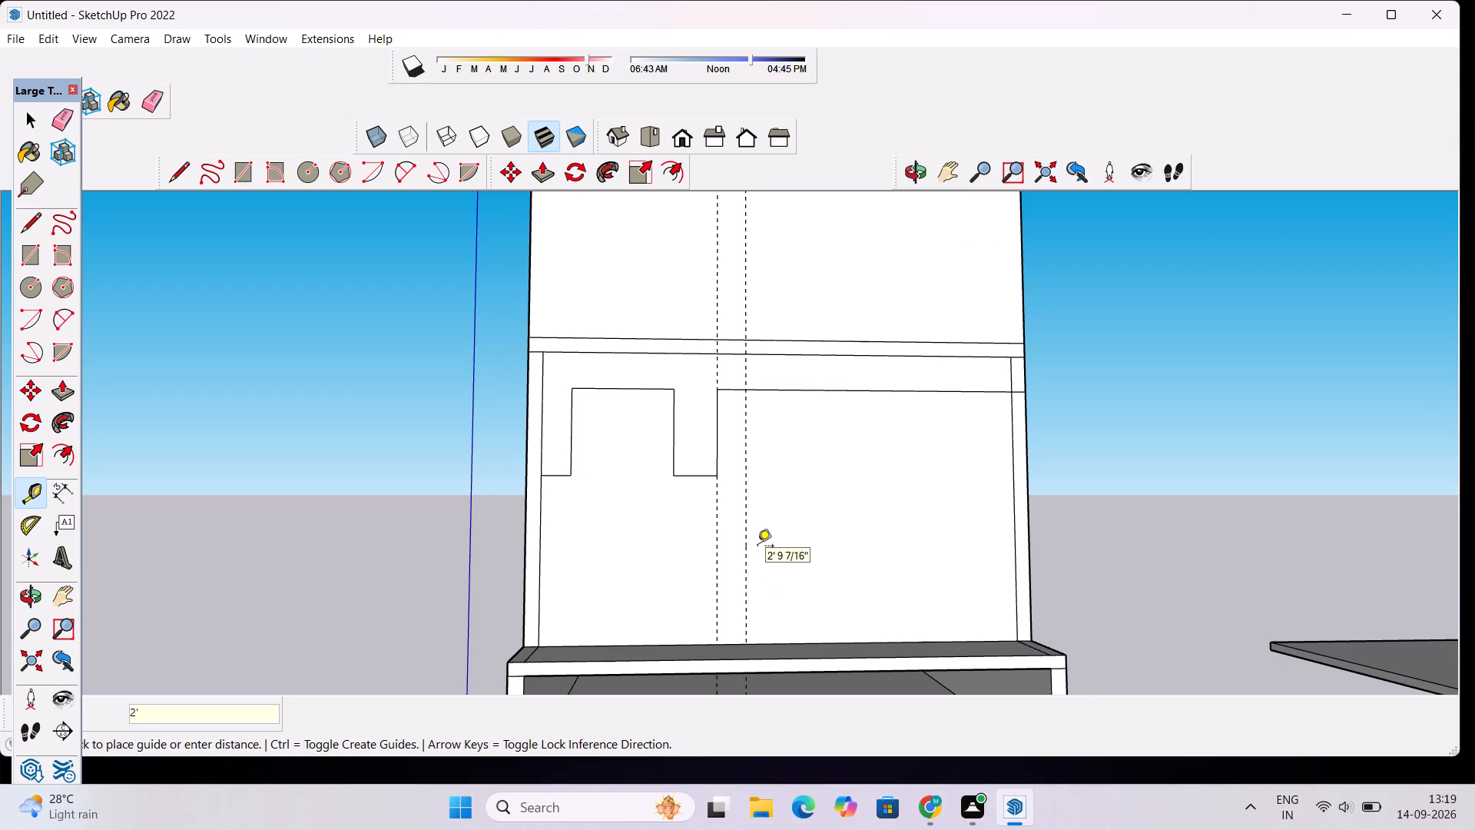
Place a horizontal guide 3' below the stepped outline's long top line.
{"action": "left_click", "coordinate": [864, 394]}
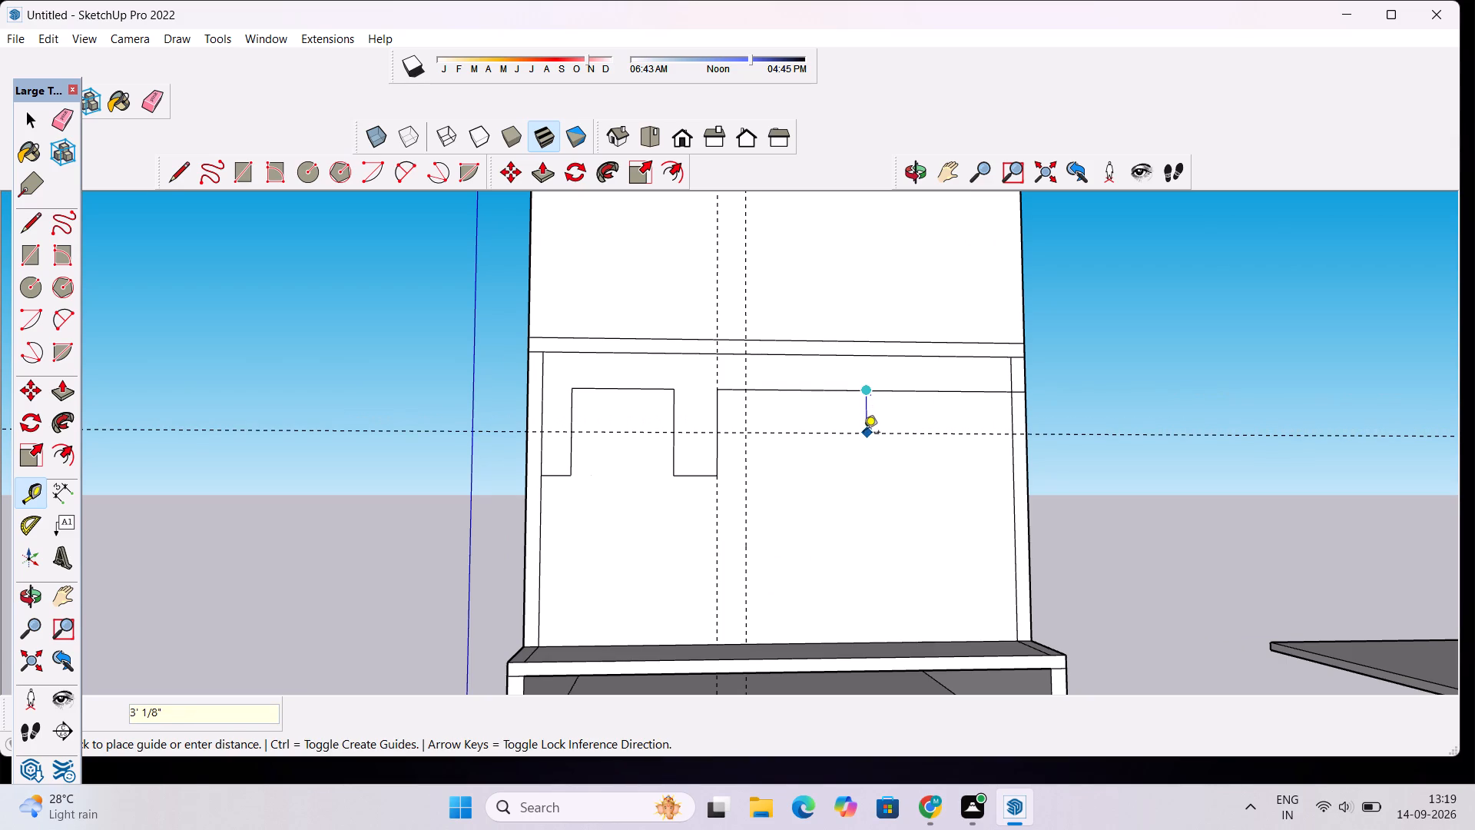
{"action": "key", "text": "3"}
{"action": "key", "text": "apostrophe"}
{"action": "key", "text": "Return"}
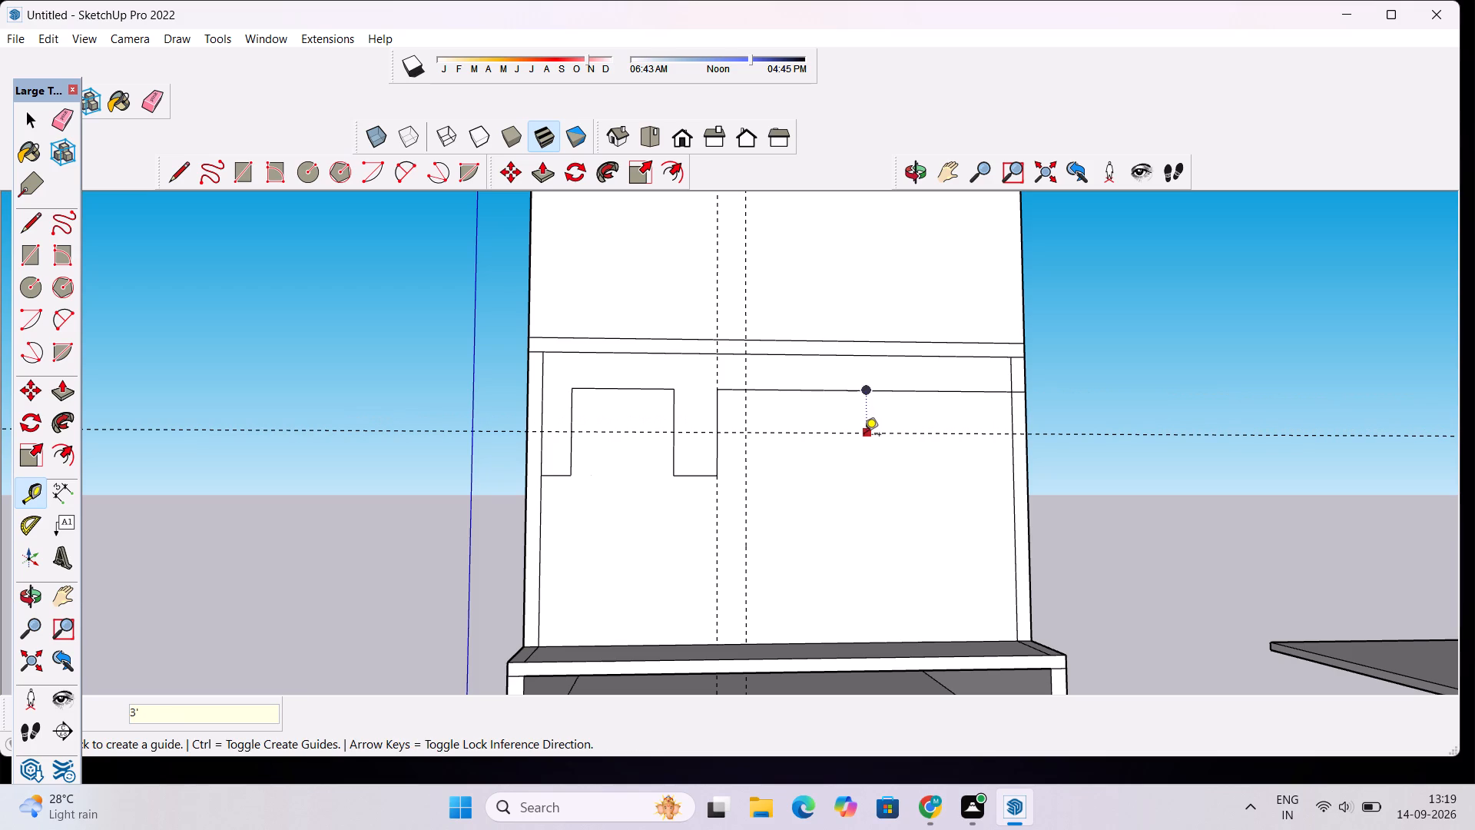
Draw an 11'6" line from the floor to the outline's corner, and an inner opening edge 14'6" up and 19' across to the far side wall.
{"action": "key", "text": "l"}
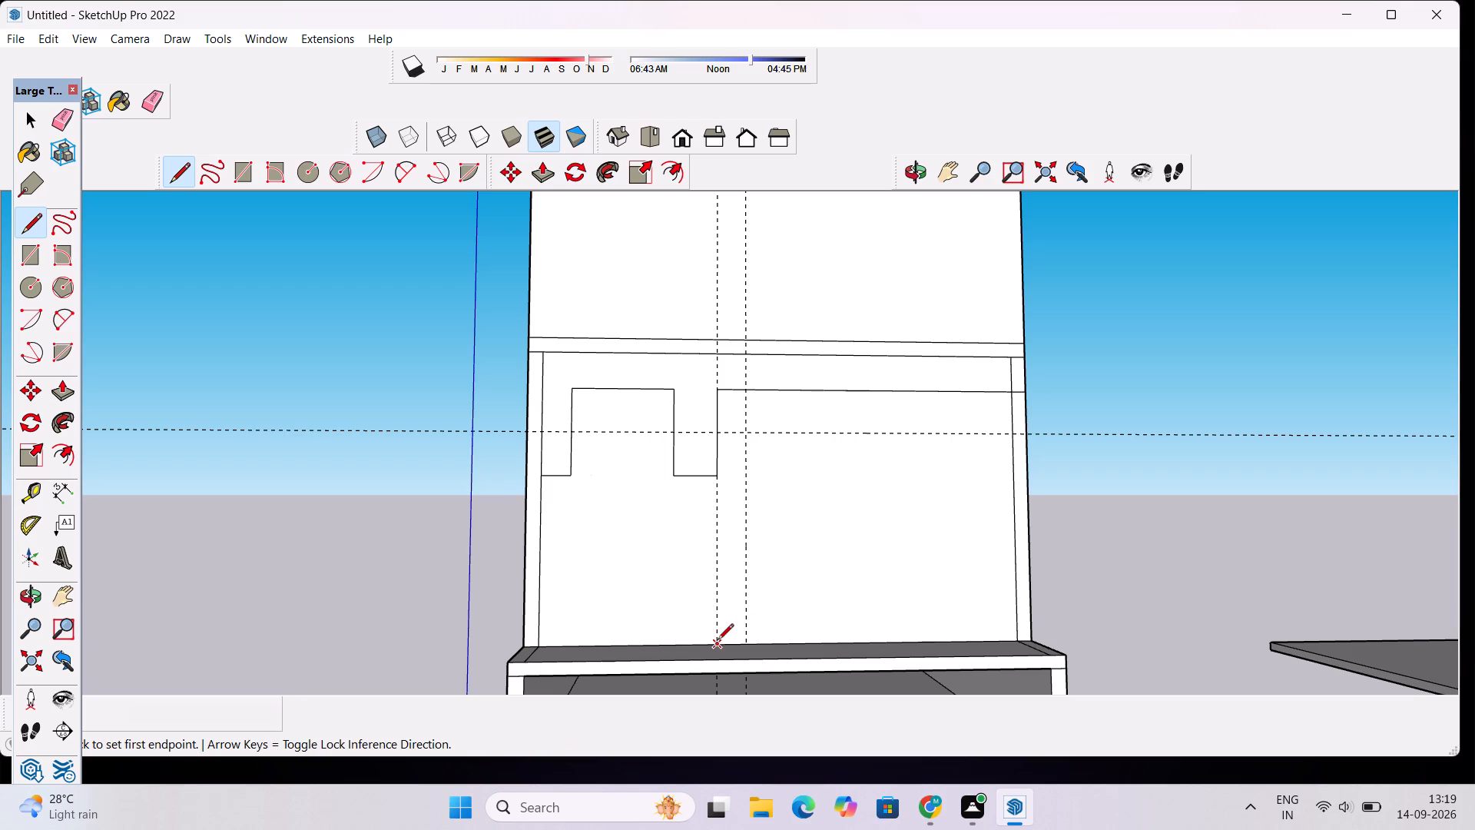
{"action": "left_click", "coordinate": [718, 641]}
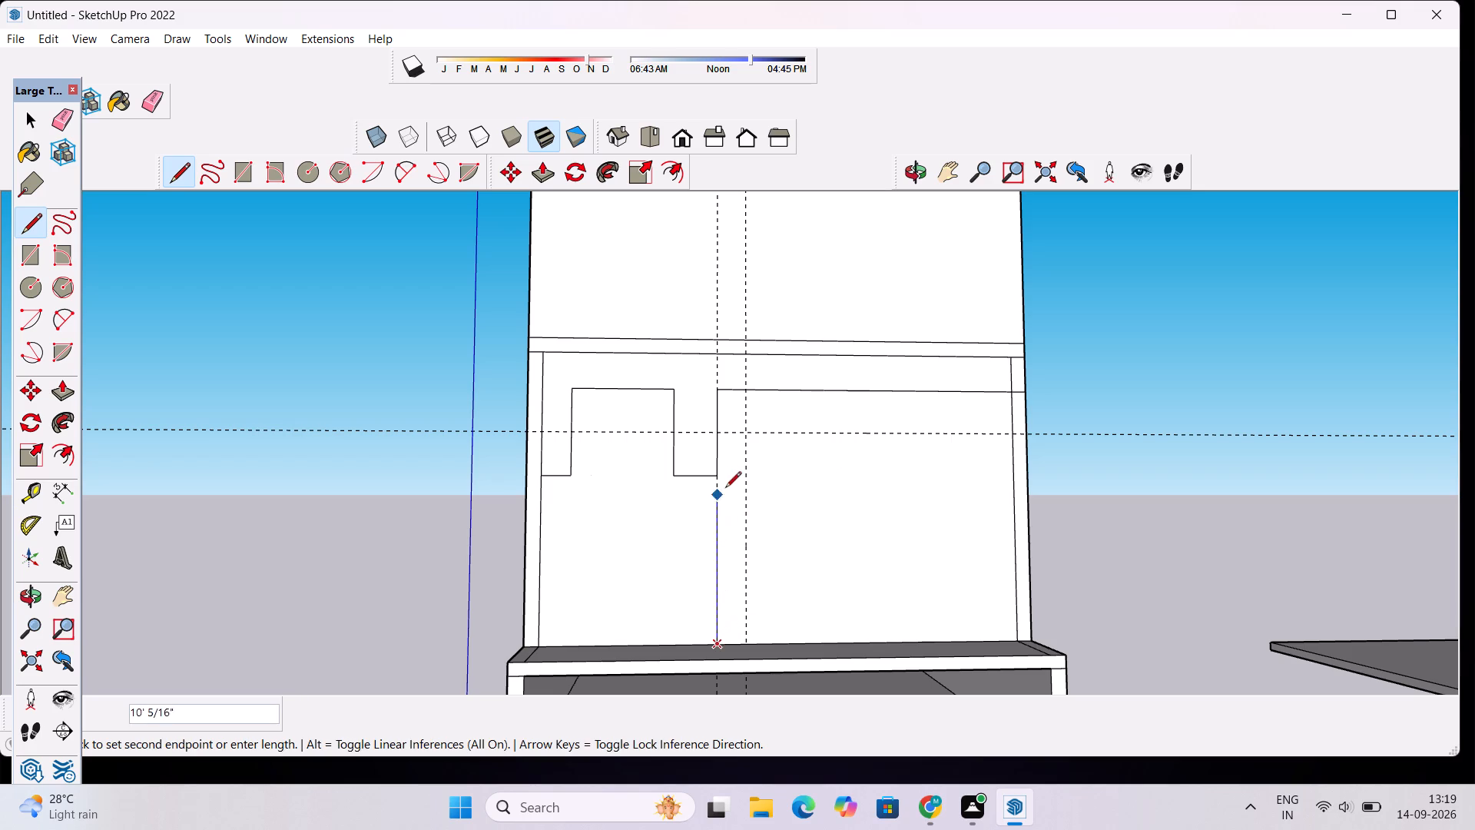
{"action": "left_click", "coordinate": [721, 476]}
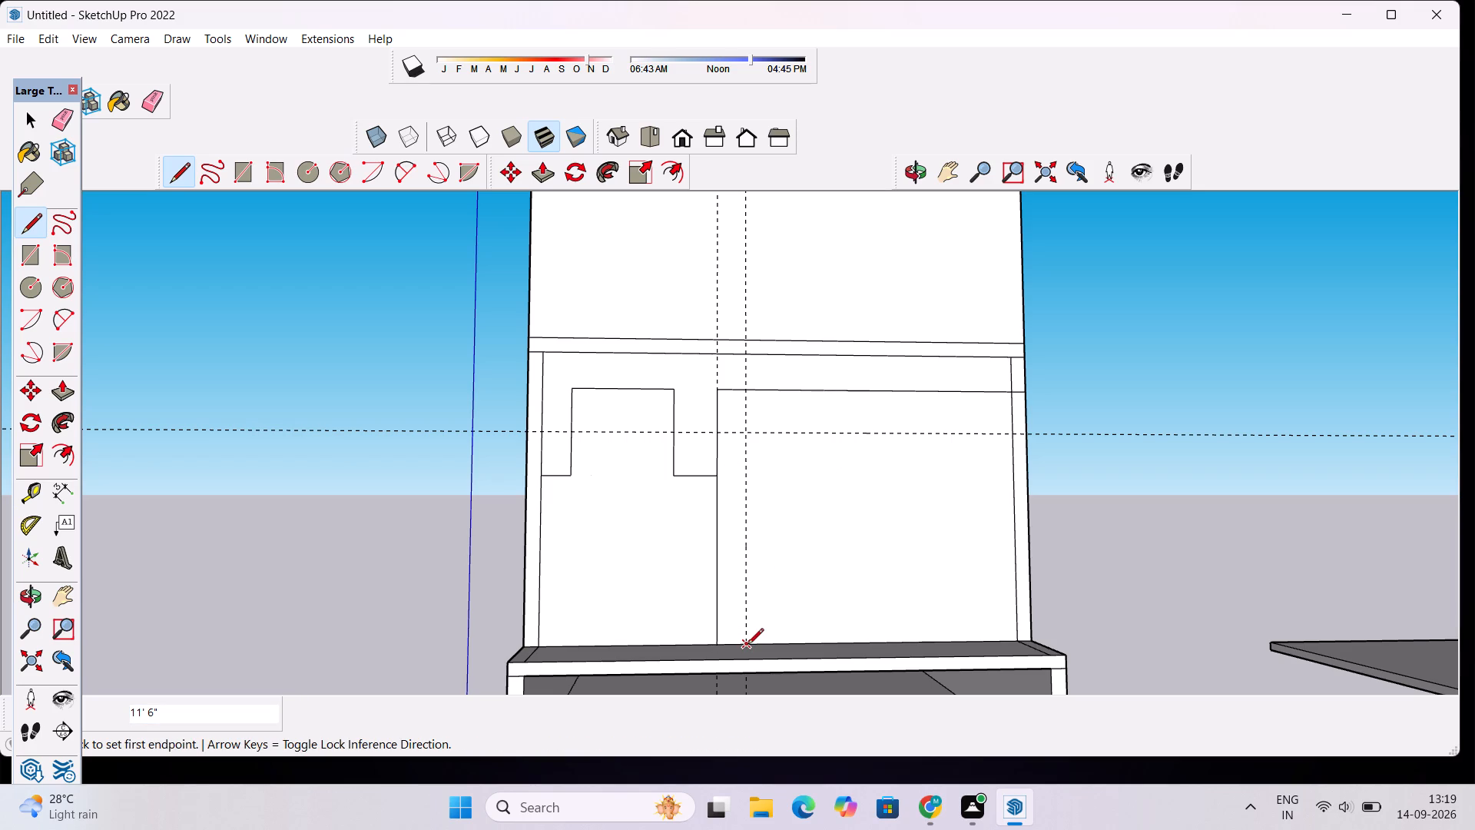
{"action": "left_click", "coordinate": [747, 646]}
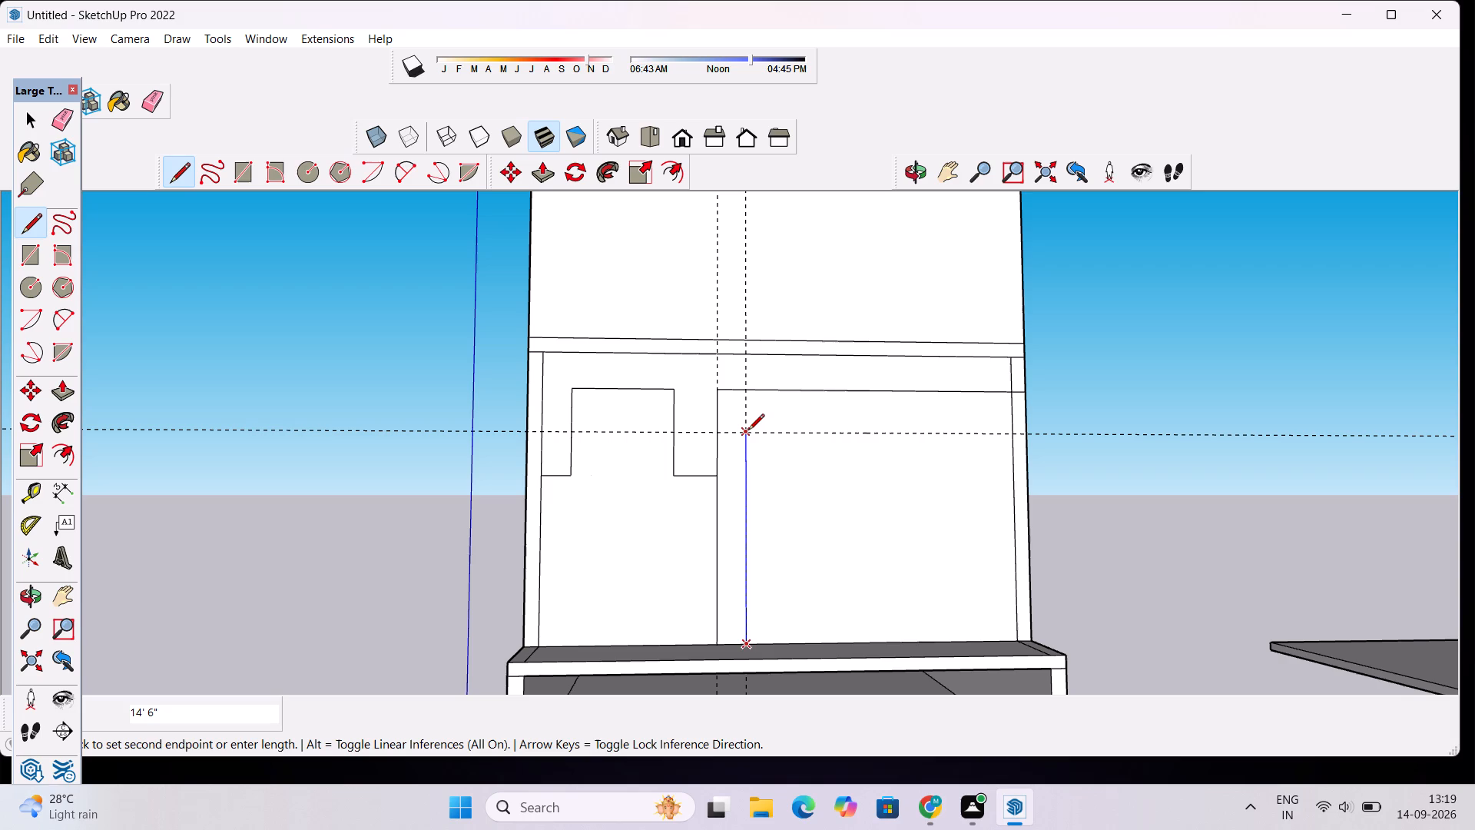
{"action": "left_click", "coordinate": [748, 431]}
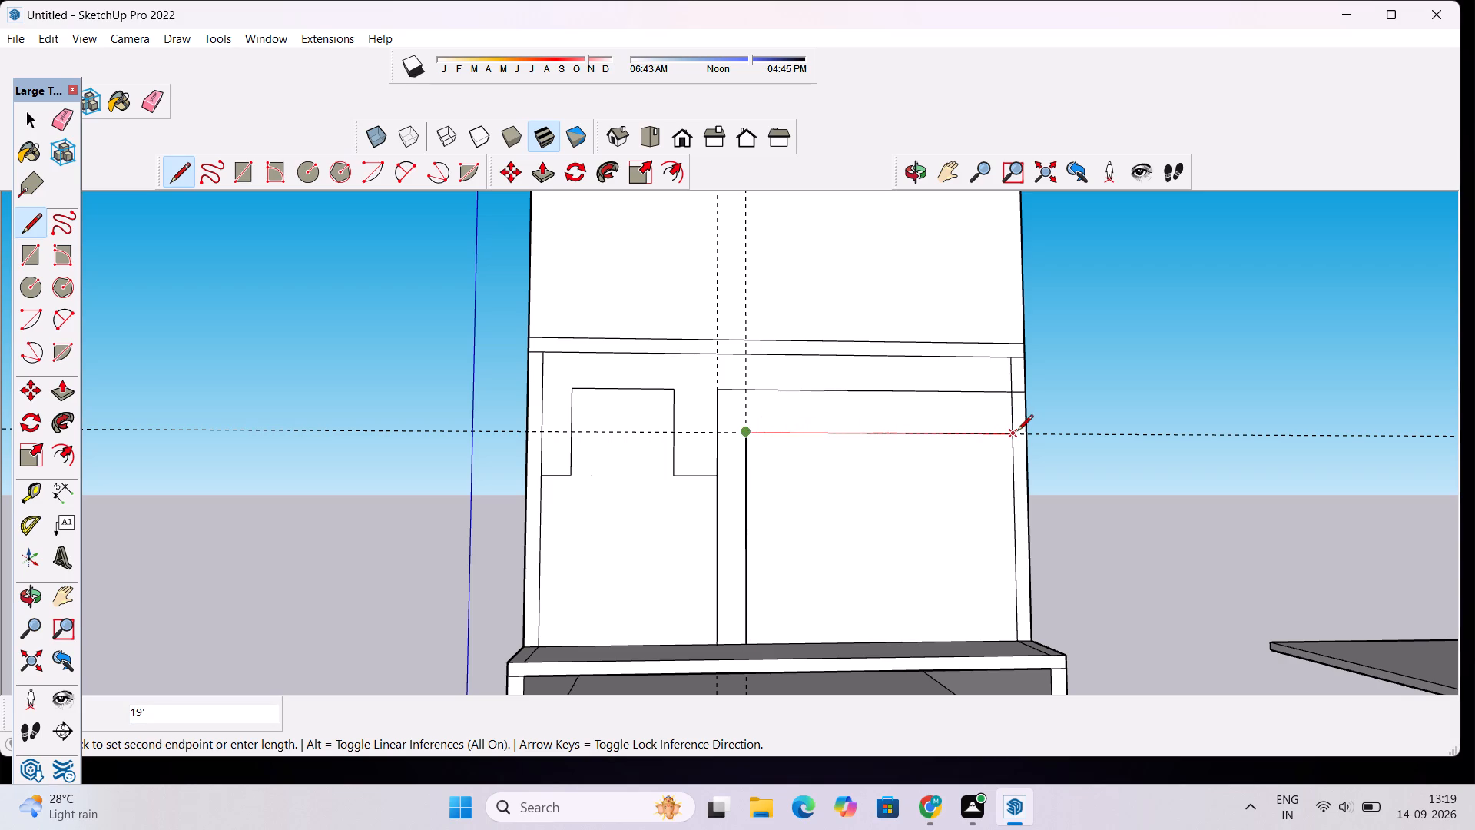
{"action": "left_click", "coordinate": [1016, 436]}
Erase the two vertical guides and the horizontal guide around the inner opening.
{"action": "key", "text": "space"}
{"action": "key", "text": "e"}
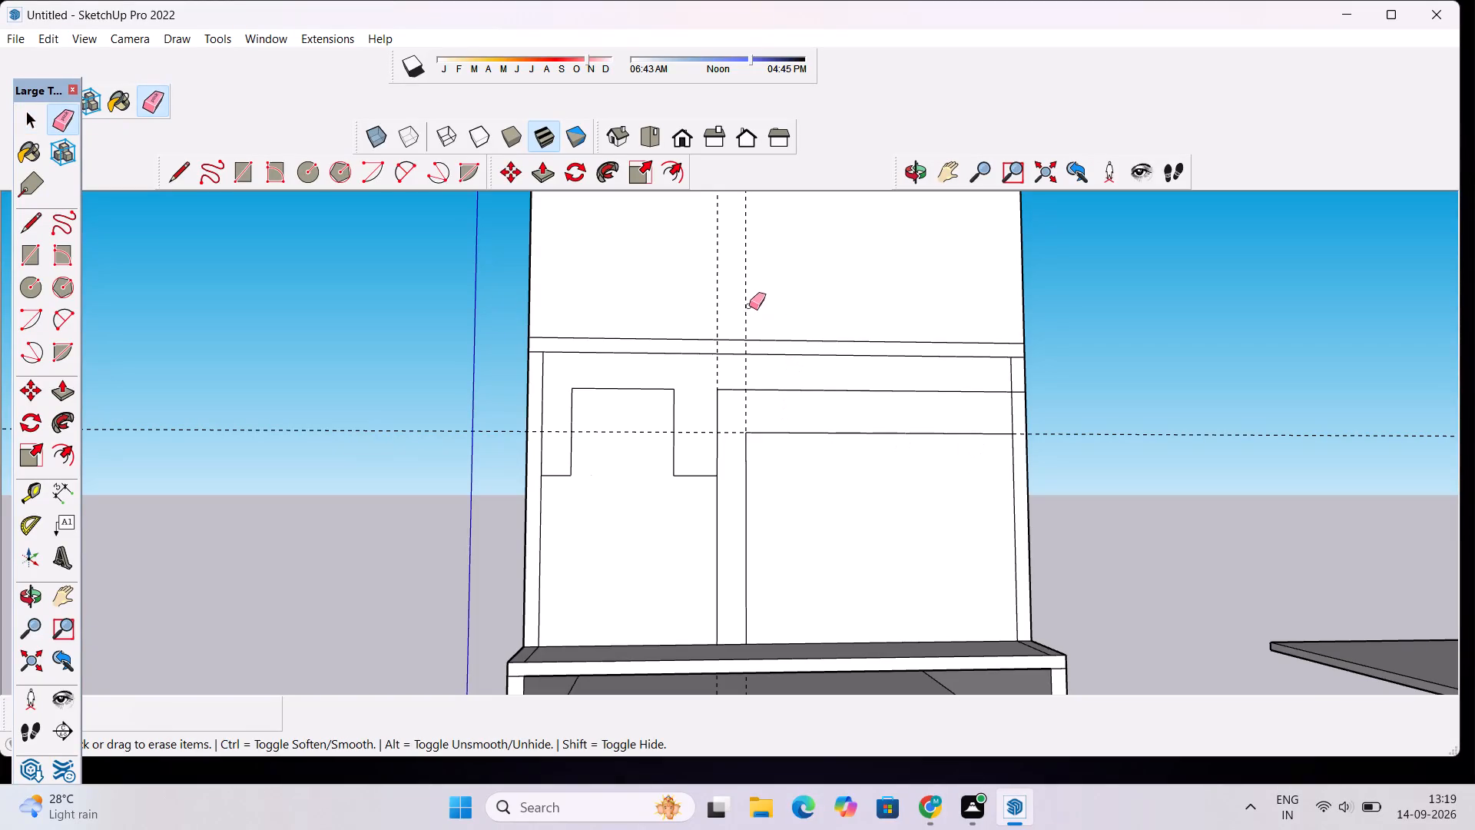
{"action": "left_click_drag", "start_coordinate": [764, 291], "coordinate": [715, 301]}
{"action": "left_click_drag", "start_coordinate": [350, 413], "coordinate": [352, 435]}
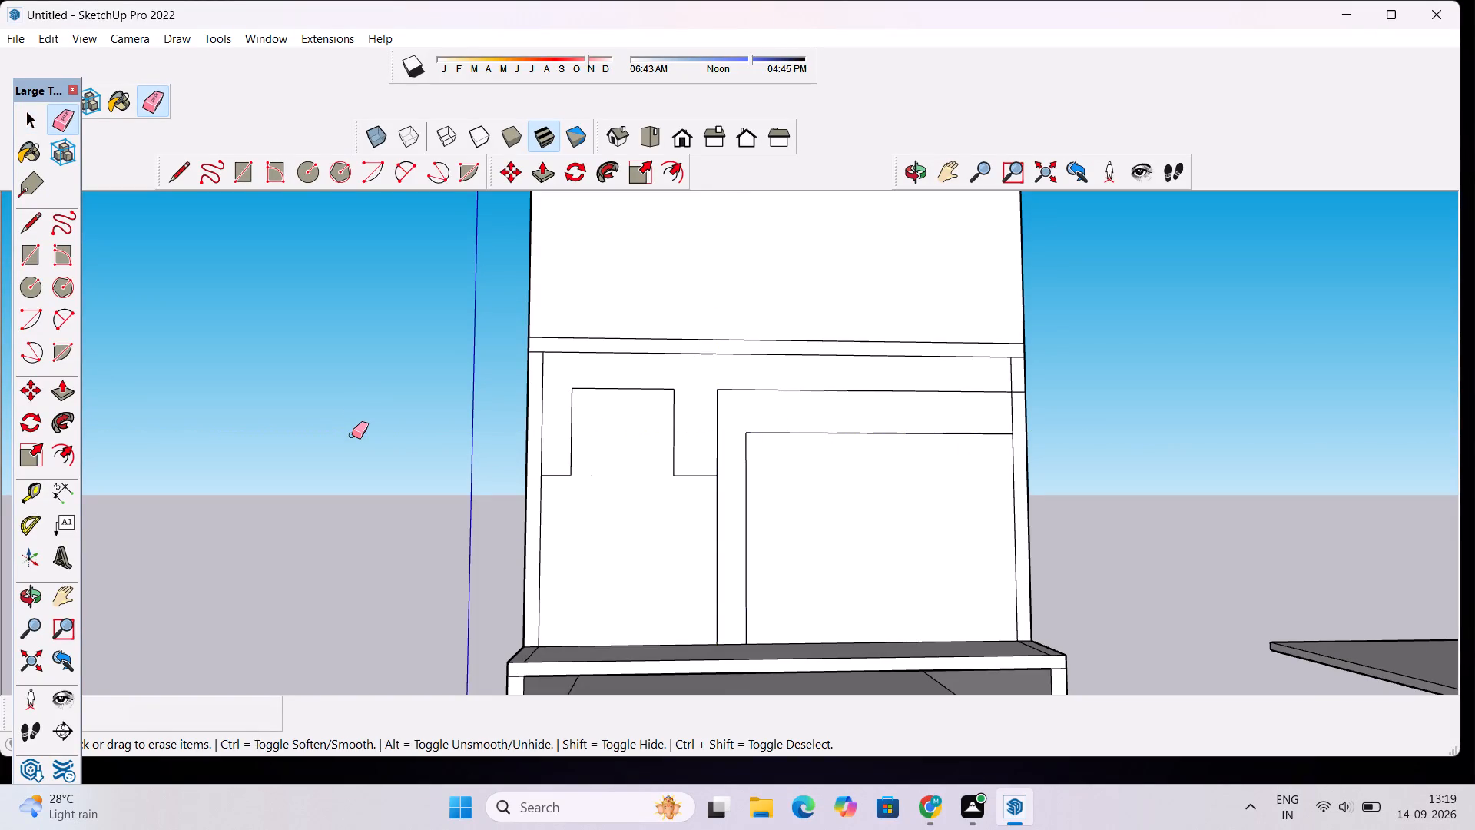
Place vertical guides 4' inside both side edges of the inner opening and a horizontal guide 3' below its top edge.
{"action": "scroll", "coordinate": [835, 506], "scroll_direction": "down", "scroll_amount": 5}
{"action": "scroll", "coordinate": [1036, 530], "scroll_direction": "up", "scroll_amount": 4}
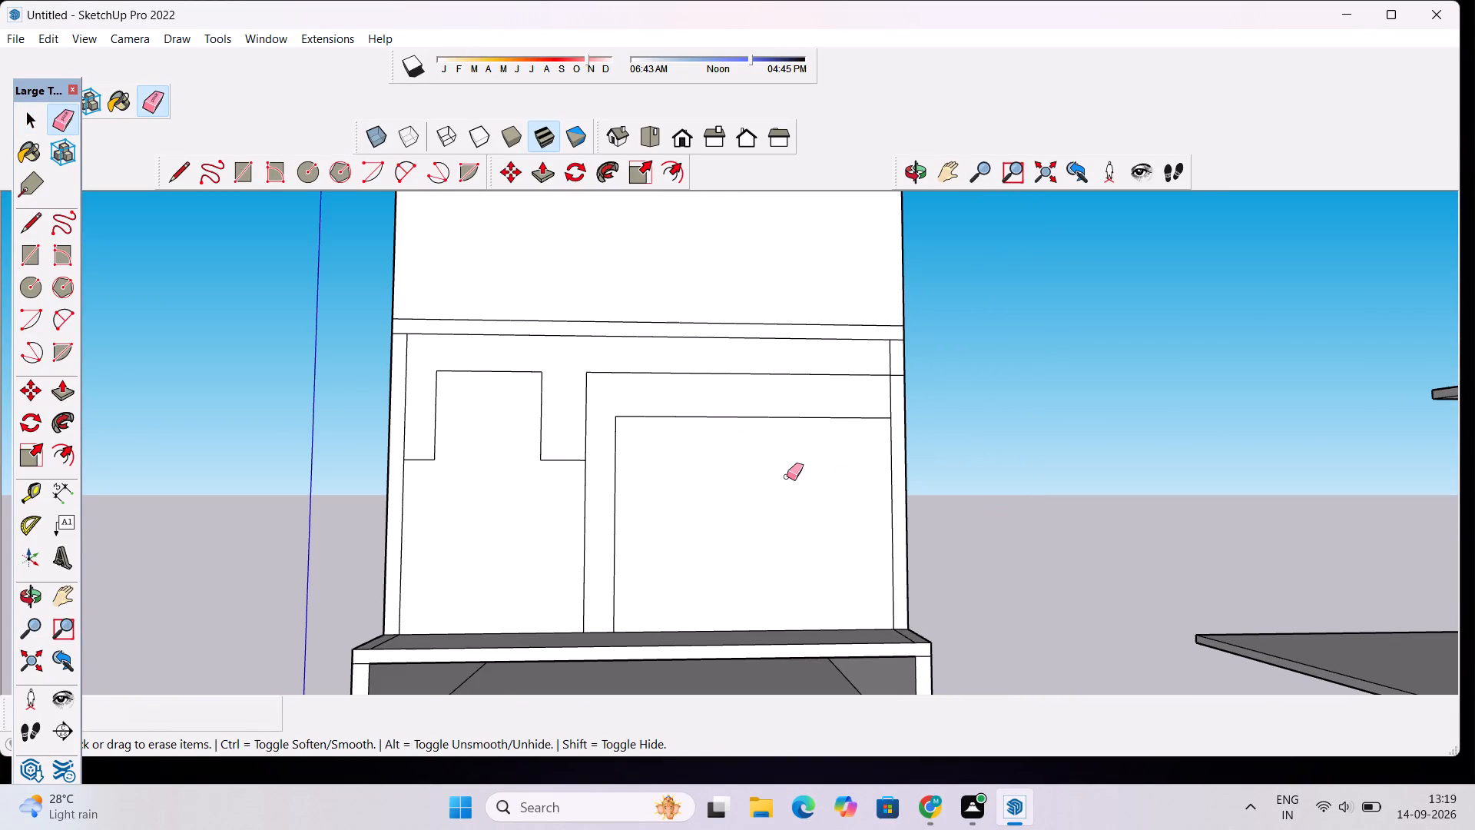
{"action": "key", "text": "space"}
{"action": "key", "text": "t"}
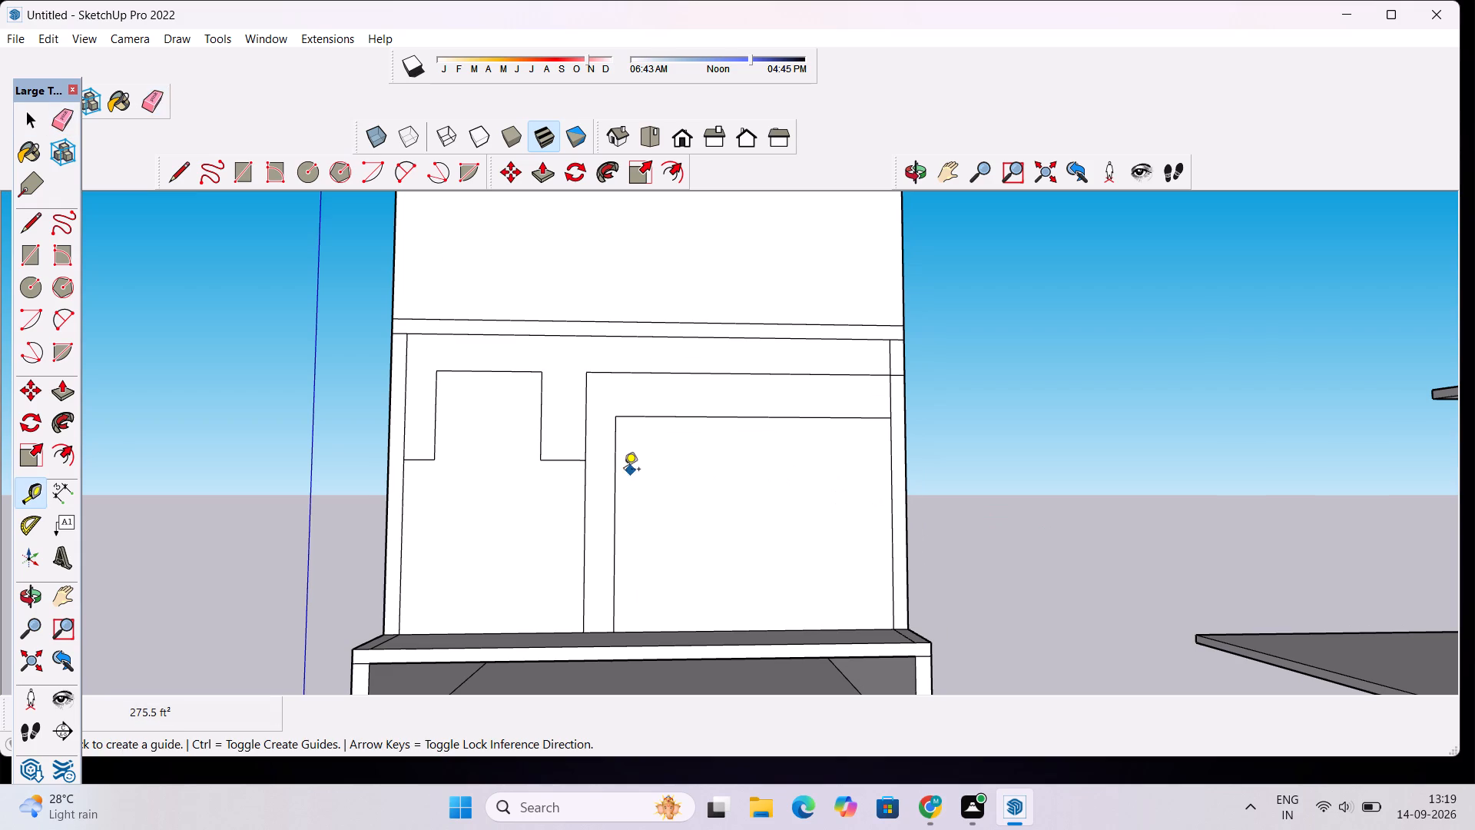
{"action": "left_click", "coordinate": [616, 503]}
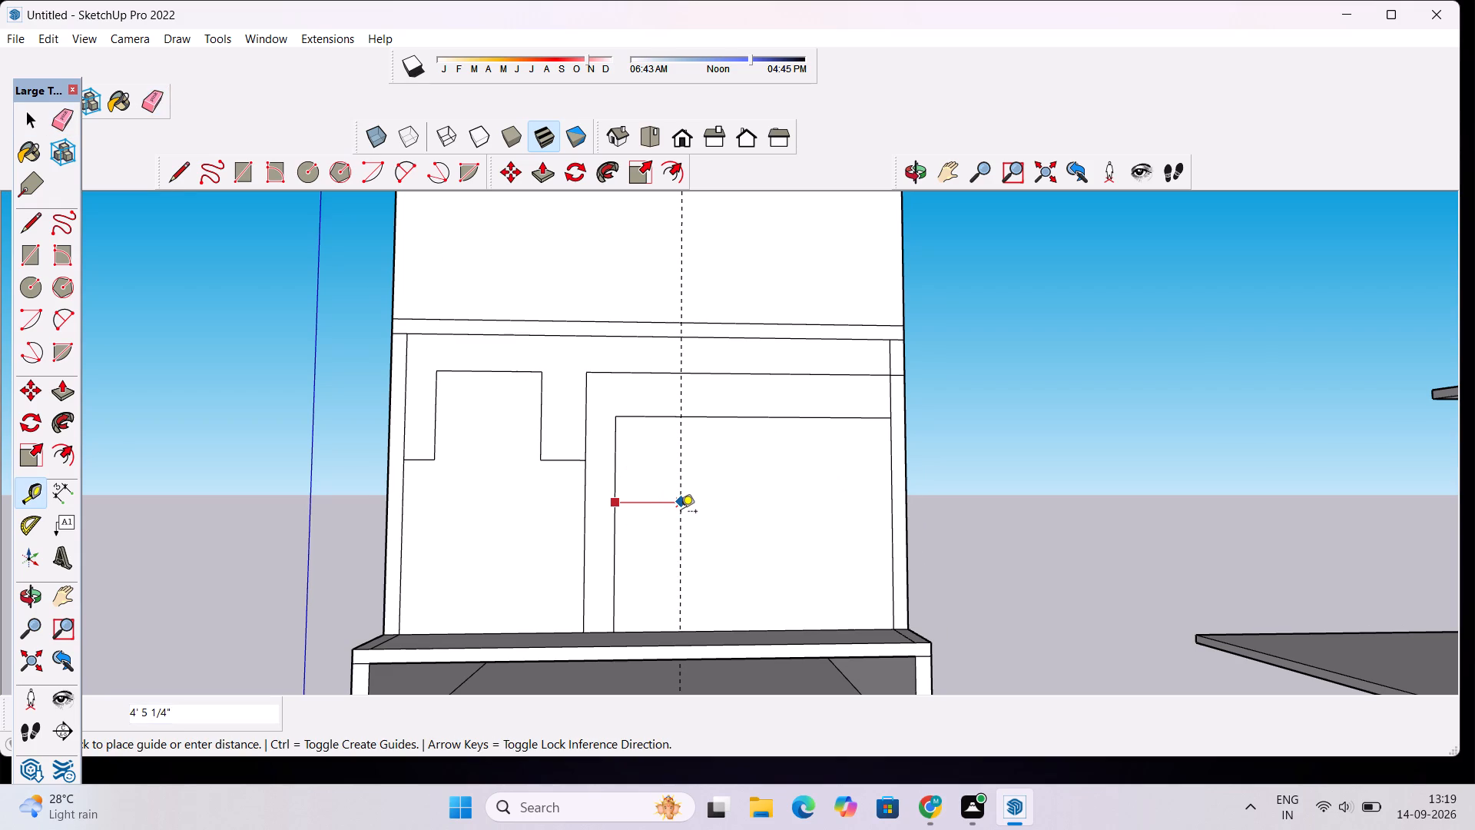
{"action": "type", "text": "4'"}
{"action": "key", "text": "Return"}
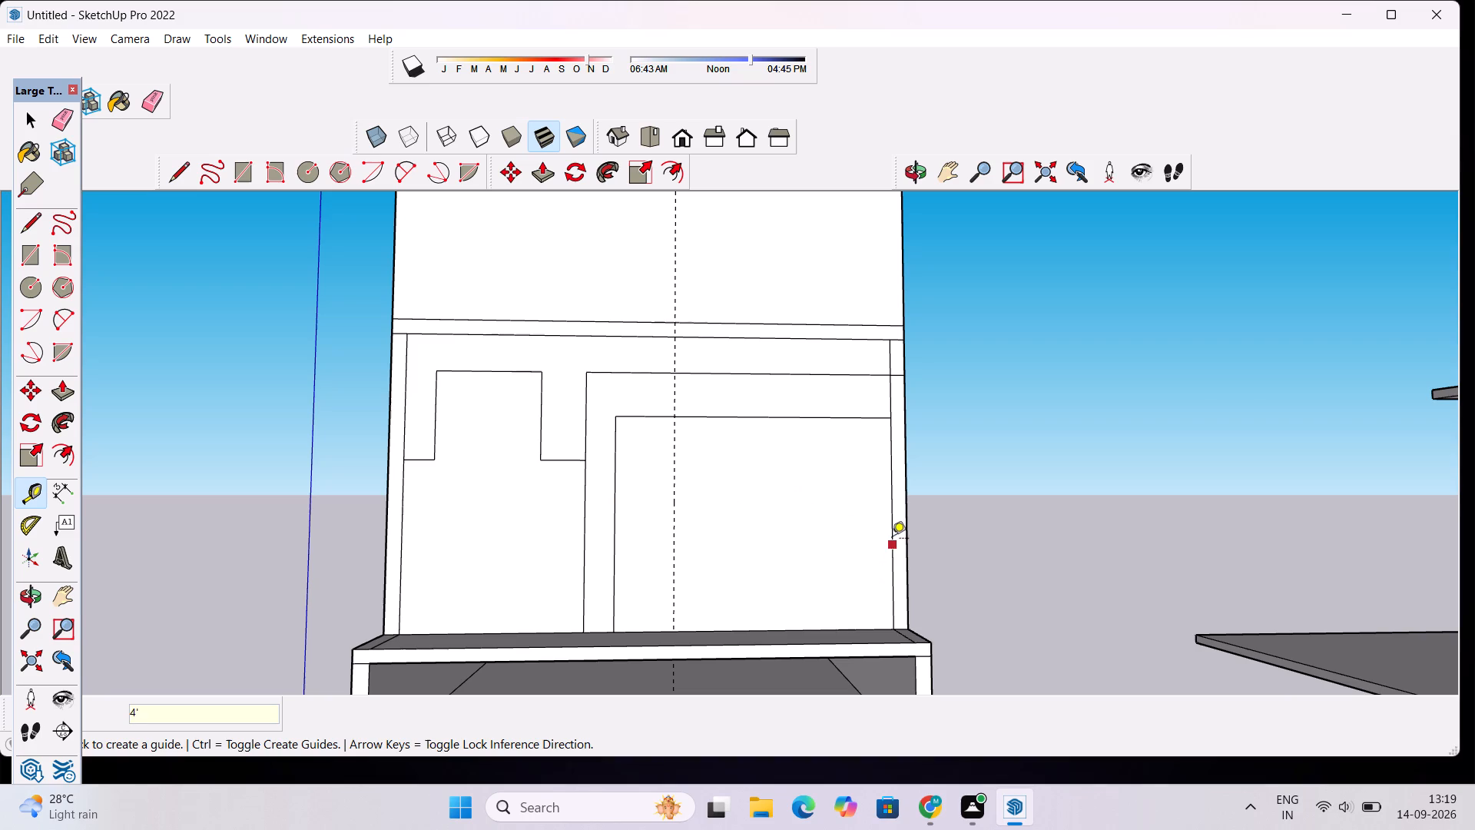
{"action": "left_click", "coordinate": [893, 529]}
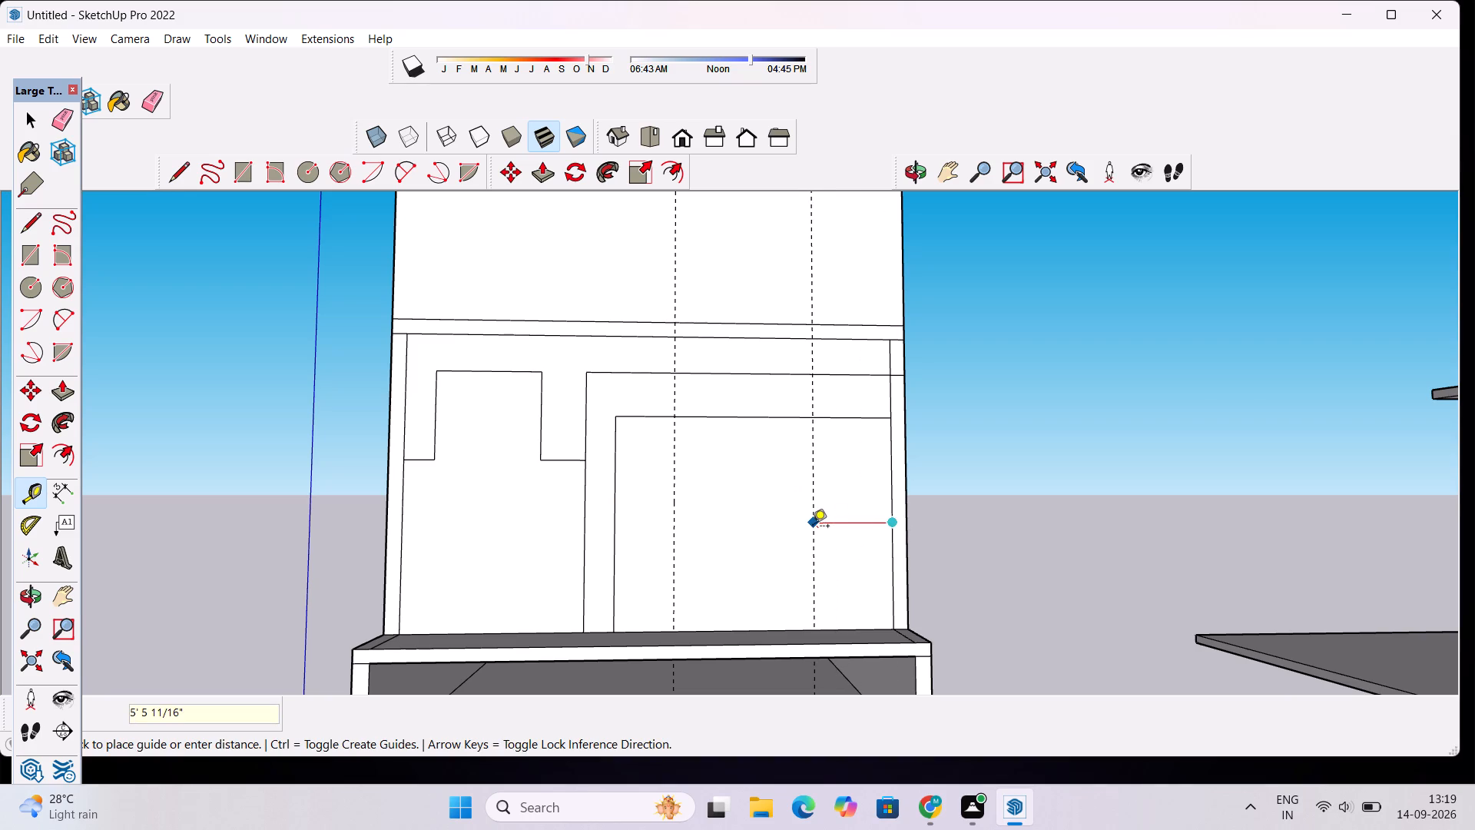
{"action": "type", "text": "4'"}
{"action": "key", "text": "Return"}
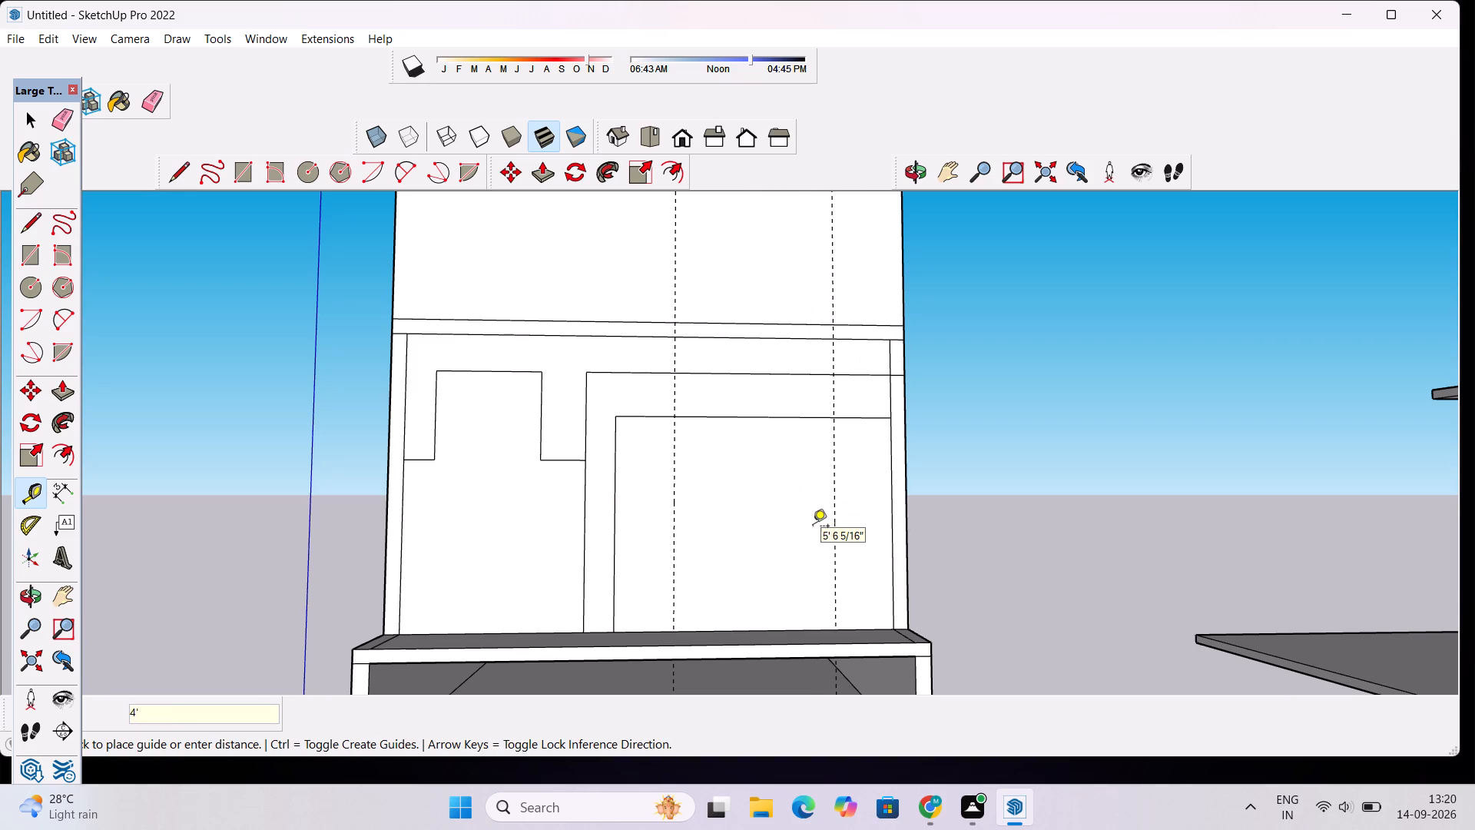
{"action": "left_click", "coordinate": [758, 420]}
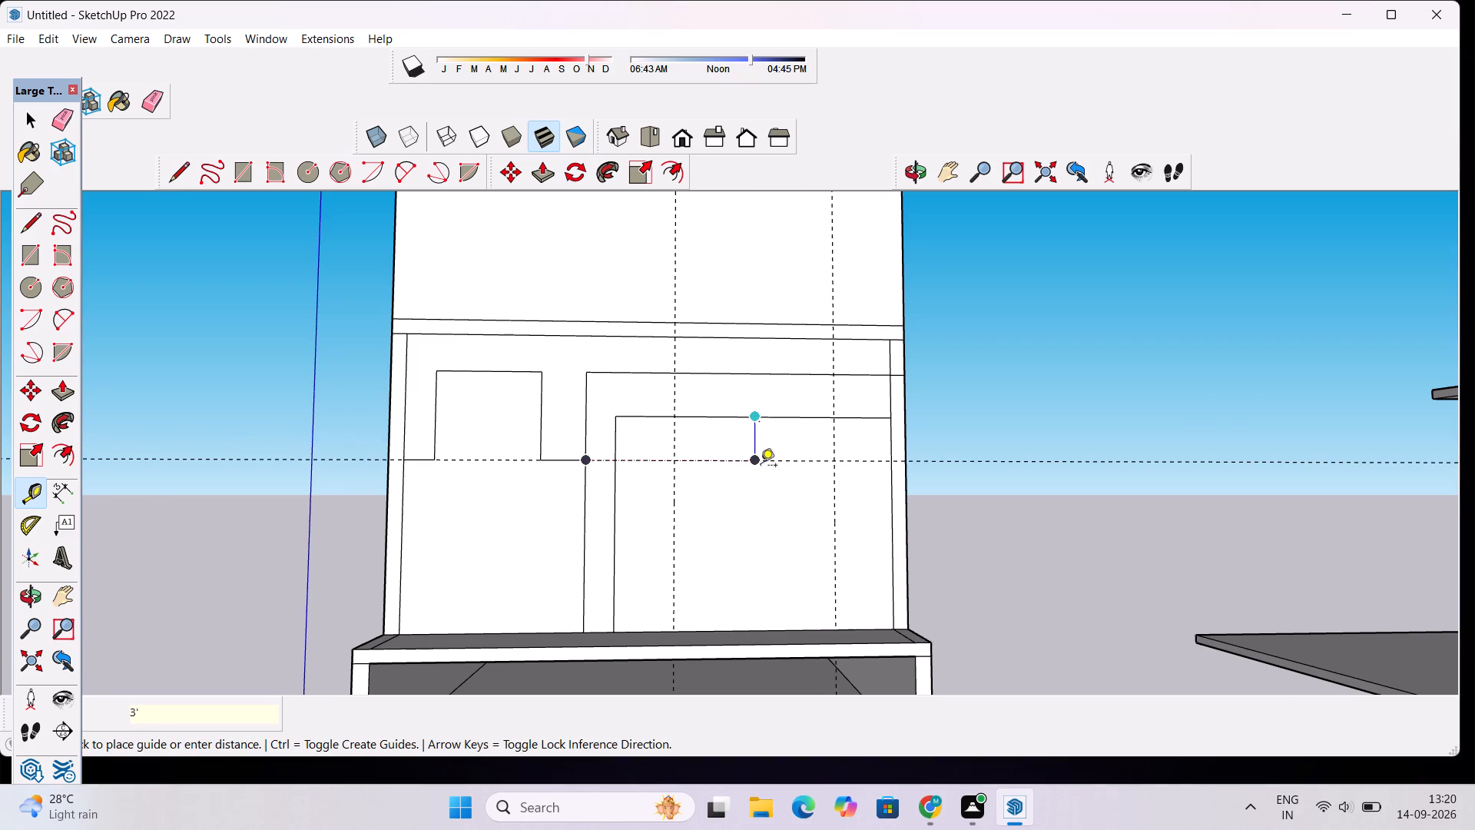
{"action": "type", "text": "3'"}
{"action": "key", "text": "Return"}
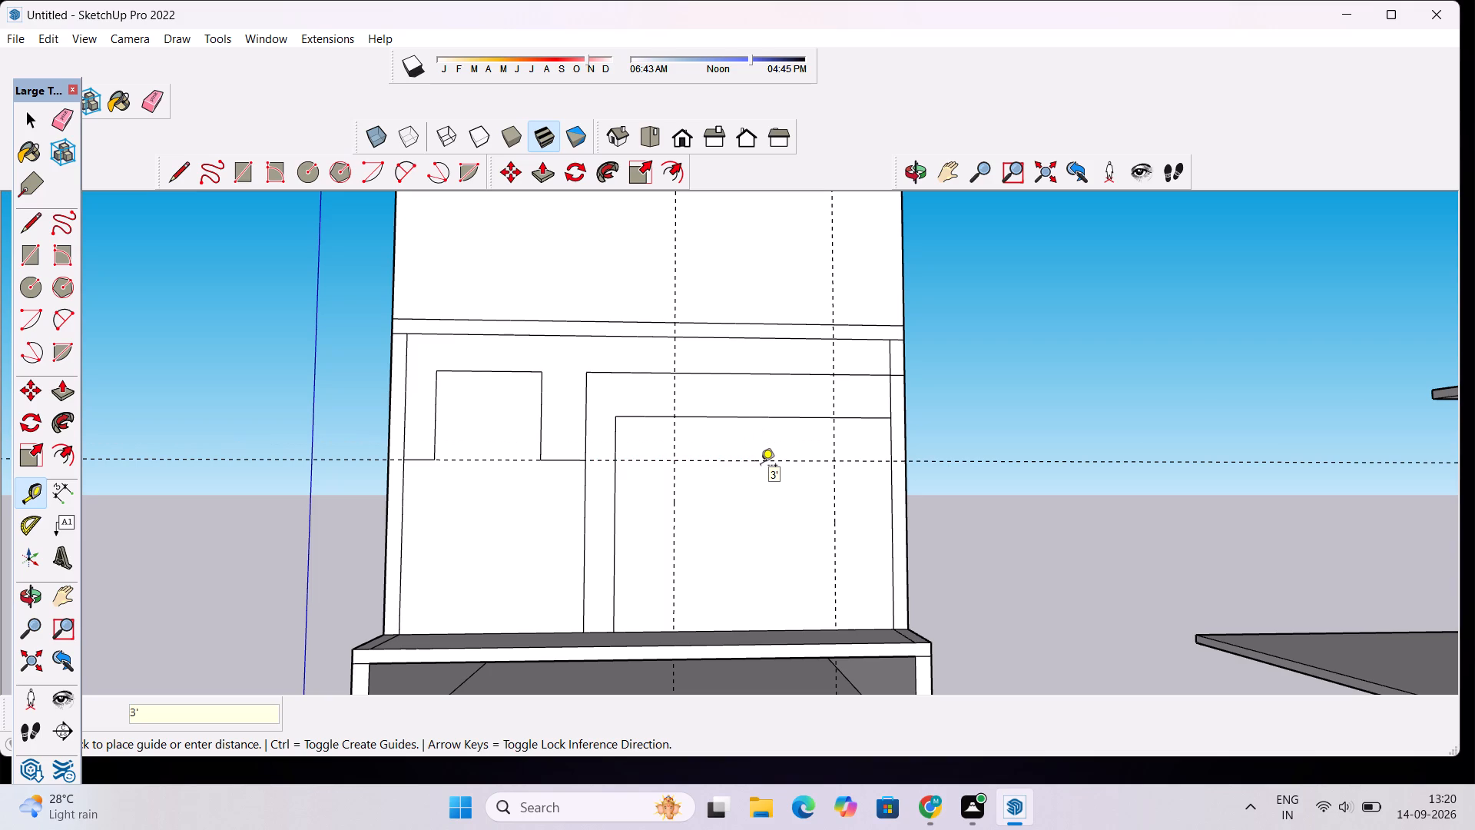
Draw a smaller opening outline along the guides, 11'6" up from the floor, across, and back down to the floor.
{"action": "key", "text": "l"}
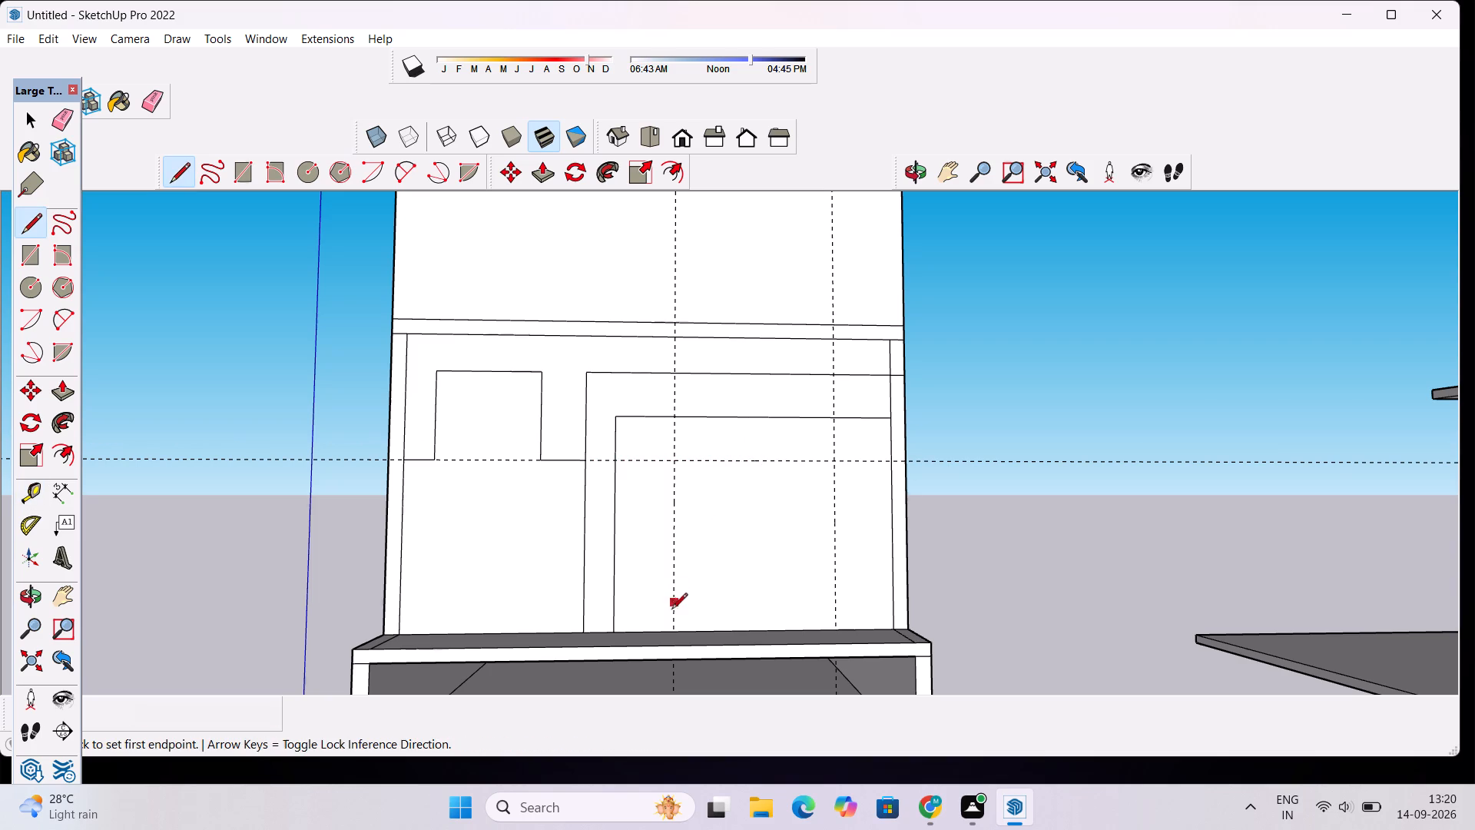
{"action": "left_click", "coordinate": [673, 630]}
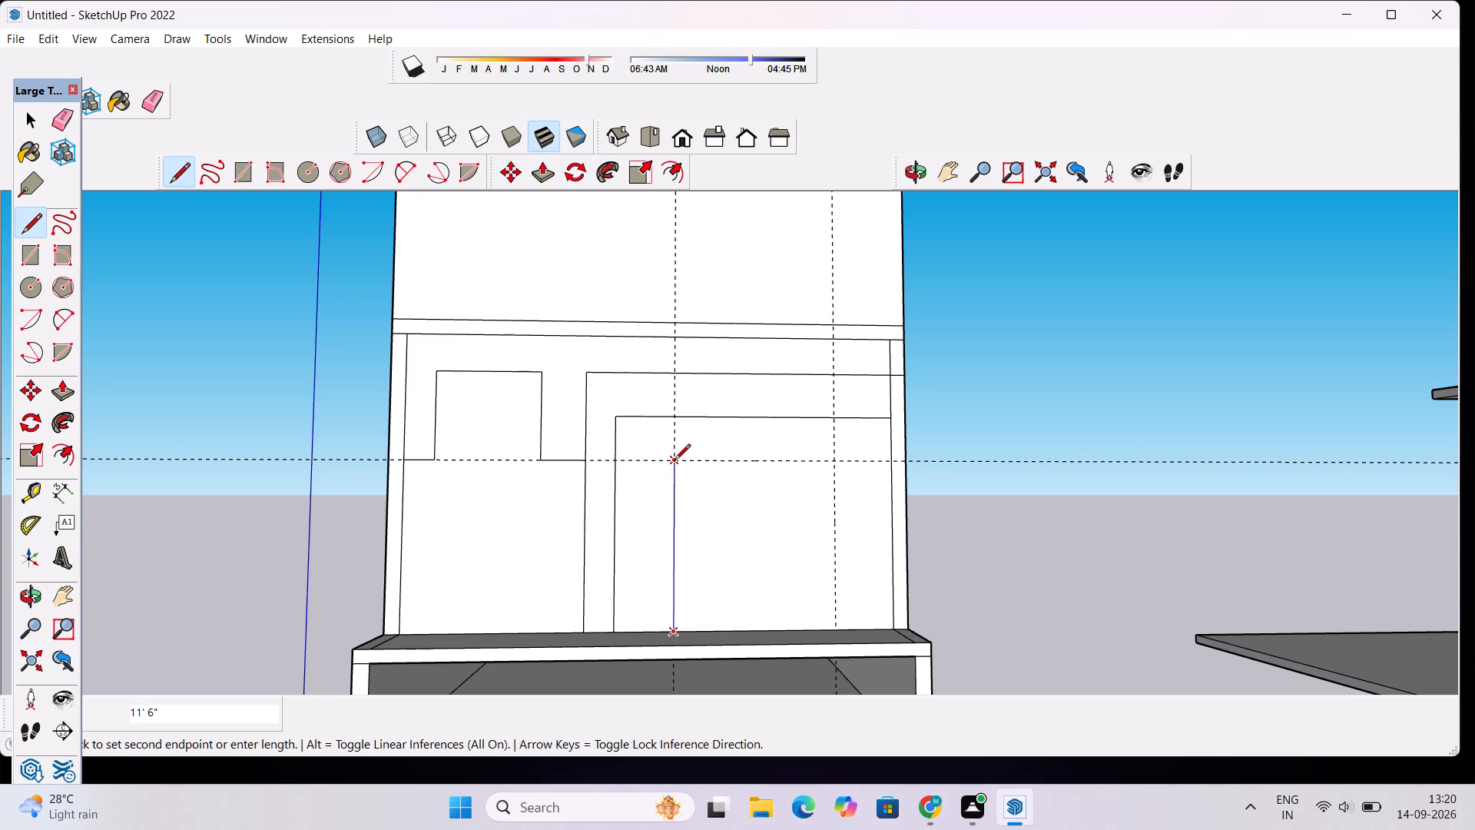
{"action": "left_click", "coordinate": [675, 461]}
{"action": "left_click", "coordinate": [836, 464]}
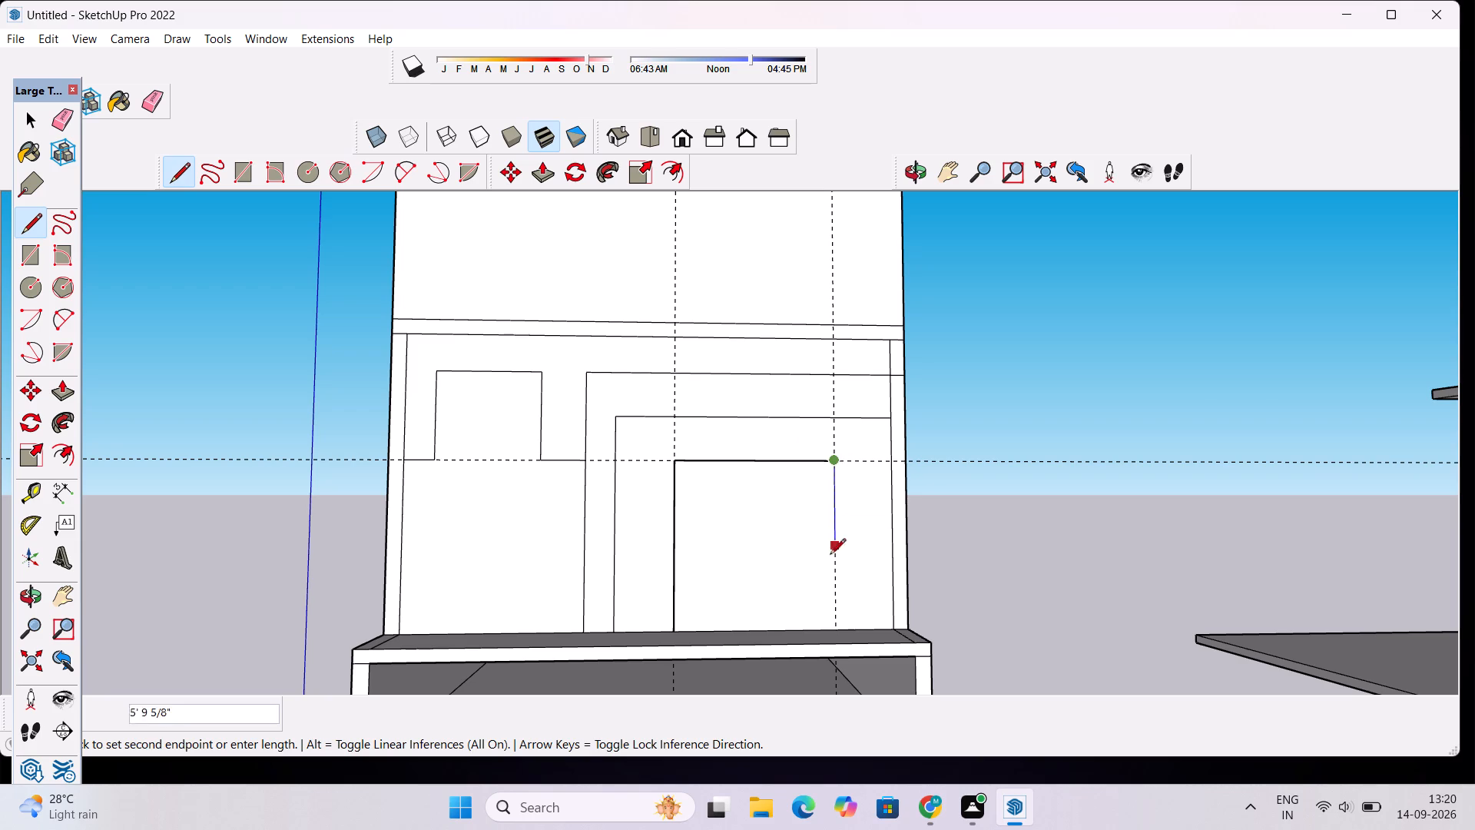
{"action": "left_click", "coordinate": [831, 630]}
{"action": "key", "text": "space"}
Erase the two vertical guides and the horizontal guide around the smaller opening.
{"action": "scroll", "coordinate": [831, 630], "scroll_direction": "down", "scroll_amount": 5}
{"action": "key", "text": "e"}
{"action": "left_click_drag", "start_coordinate": [835, 362], "coordinate": [801, 369]}
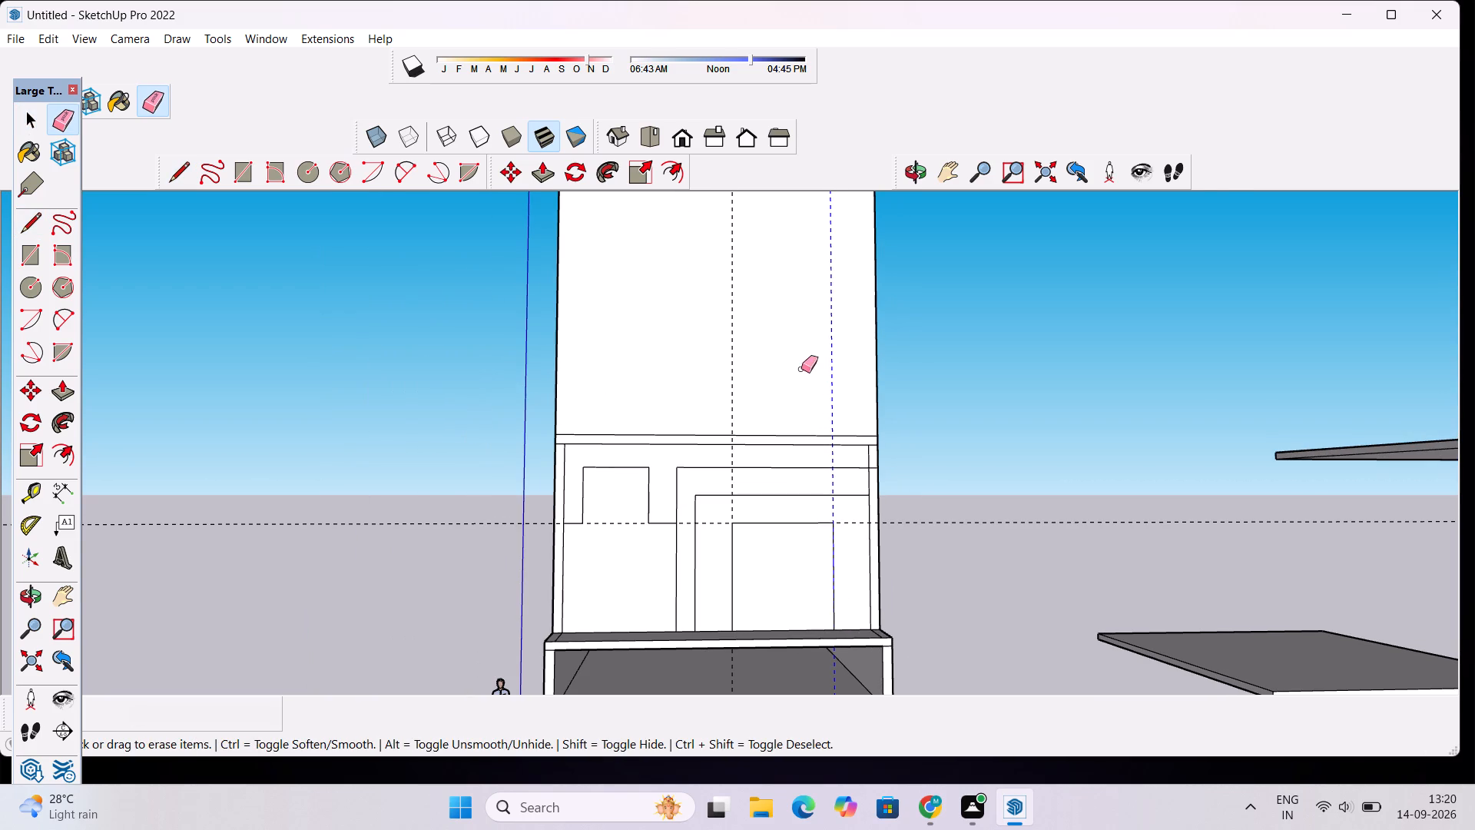
{"action": "left_click_drag", "start_coordinate": [801, 369], "coordinate": [710, 369]}
{"action": "left_click_drag", "start_coordinate": [413, 466], "coordinate": [420, 526]}
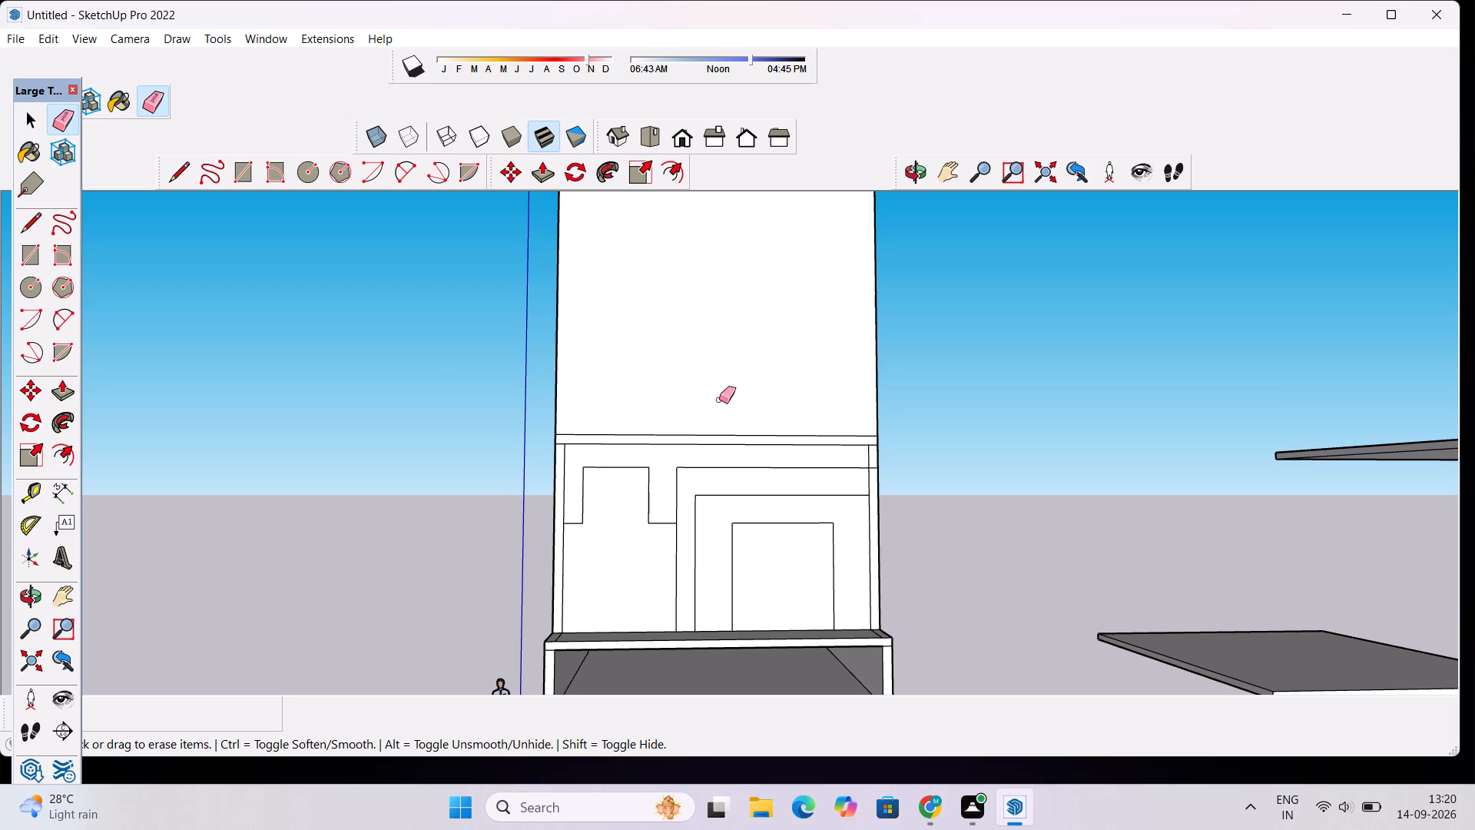
Examine the building's front and the outlined middle storey from several angles.
{"action": "scroll", "coordinate": [716, 404], "scroll_direction": "down", "scroll_amount": 6}
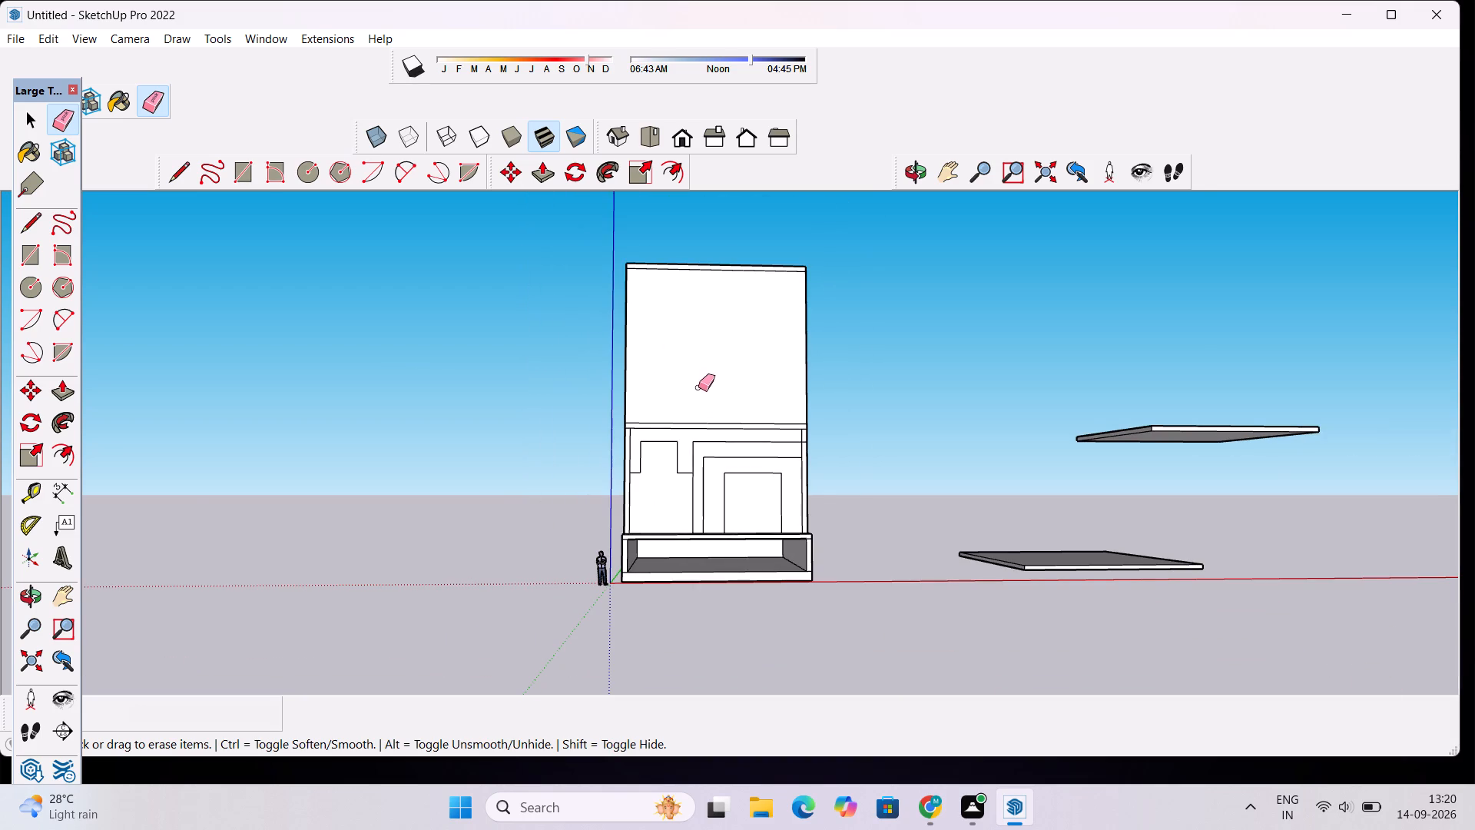
{"action": "left_click", "coordinate": [918, 174]}
{"action": "left_click_drag", "start_coordinate": [884, 304], "coordinate": [847, 415]}
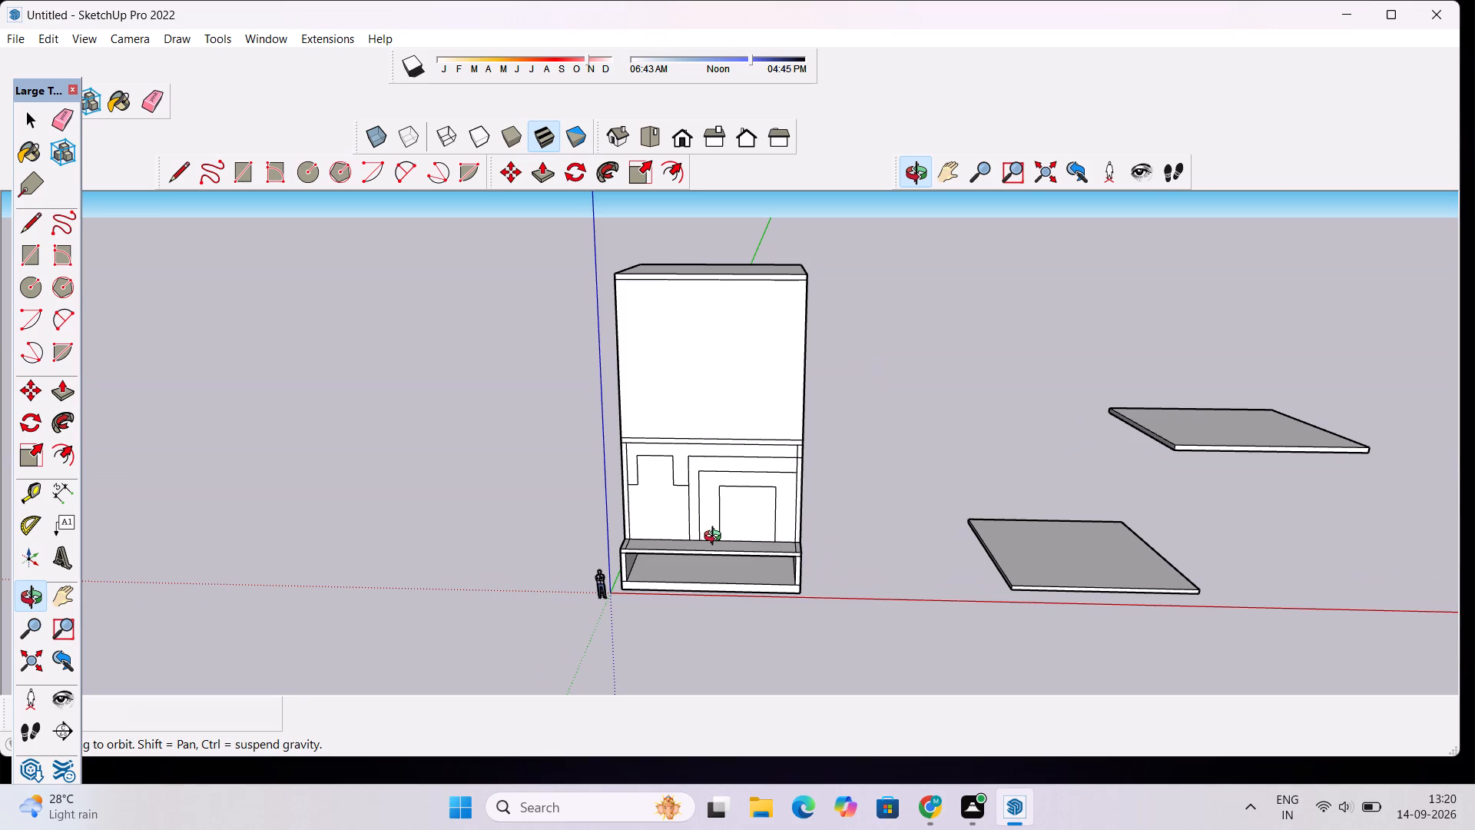
{"action": "scroll", "coordinate": [678, 617], "scroll_direction": "up", "scroll_amount": 3}
{"action": "left_click_drag", "start_coordinate": [696, 590], "coordinate": [708, 539]}
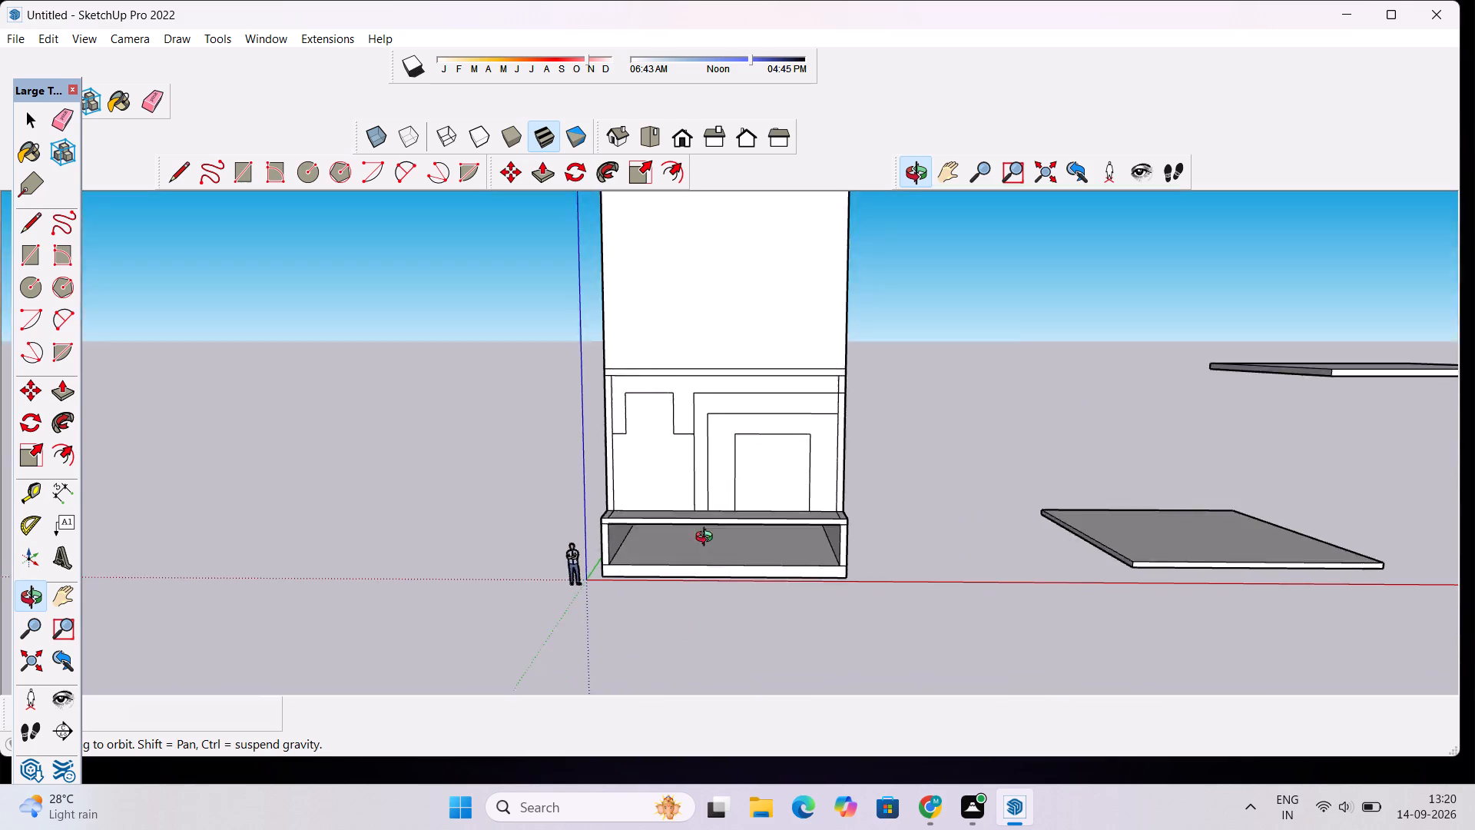
{"action": "left_click_drag", "start_coordinate": [708, 539], "coordinate": [727, 462]}
{"action": "scroll", "coordinate": [792, 443], "scroll_direction": "up", "scroll_amount": 1}
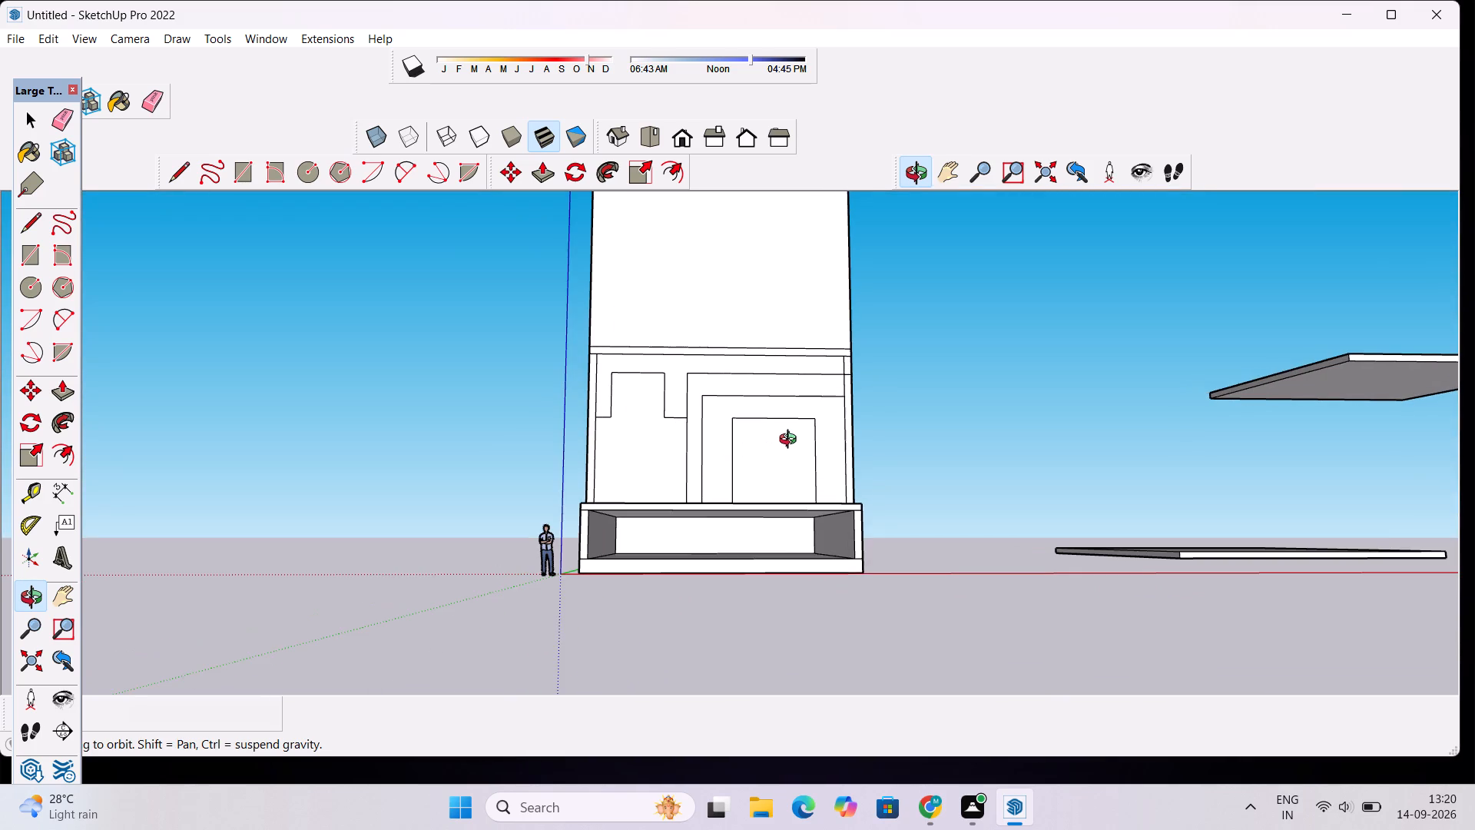
{"action": "left_click_drag", "start_coordinate": [791, 434], "coordinate": [694, 450], "text": "shift"}
{"action": "scroll", "coordinate": [671, 443], "scroll_direction": "down", "scroll_amount": 4, "text": "shift"}
{"action": "left_click_drag", "start_coordinate": [663, 440], "coordinate": [650, 480]}
{"action": "scroll", "coordinate": [636, 400], "scroll_direction": "up", "scroll_amount": 2}
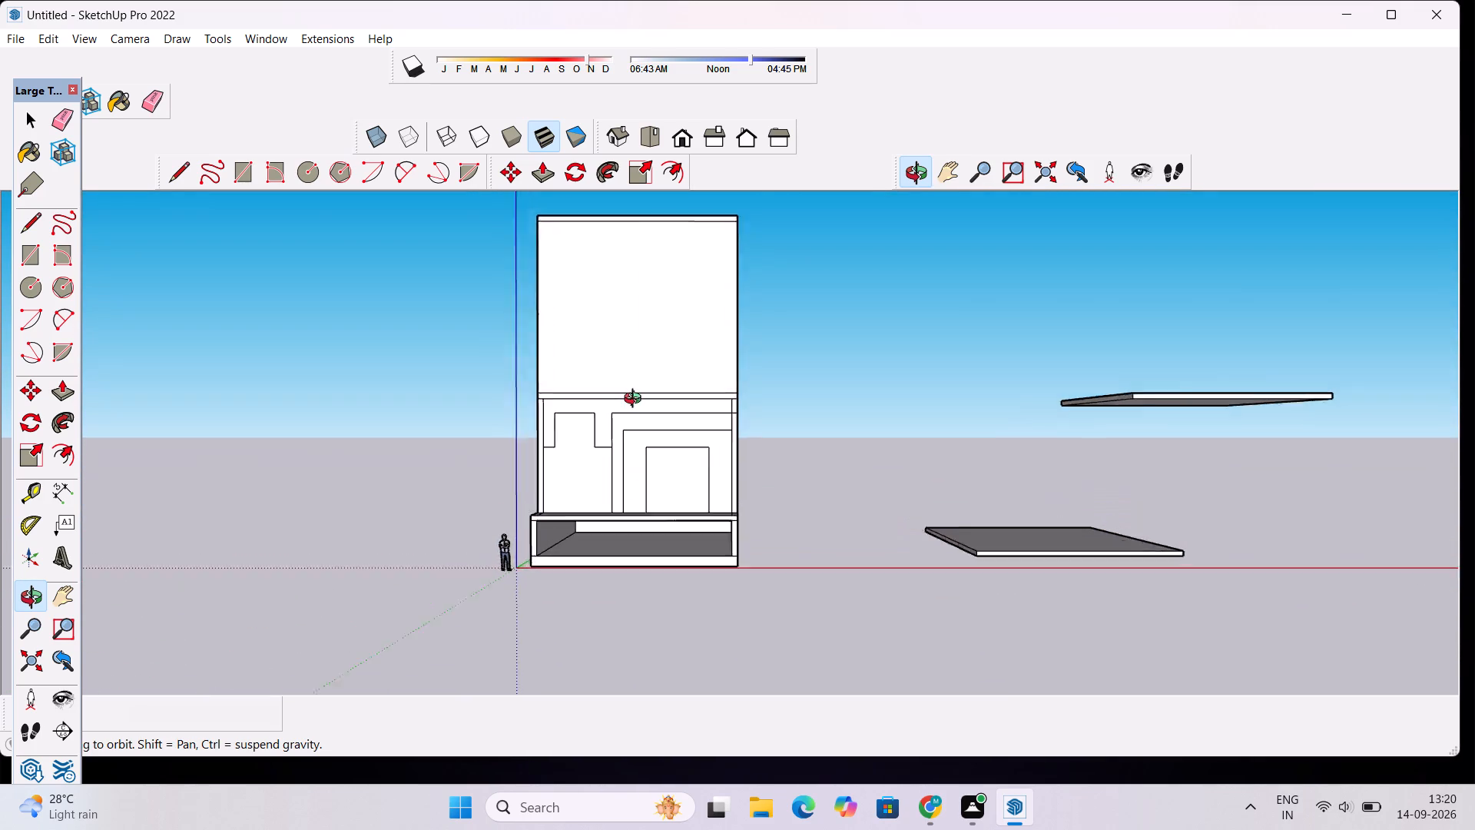
{"action": "scroll", "coordinate": [636, 400], "scroll_direction": "up", "scroll_amount": 1}
{"action": "left_click_drag", "start_coordinate": [636, 410], "coordinate": [636, 475], "text": "shift"}
{"action": "scroll", "coordinate": [636, 475], "scroll_direction": "down", "scroll_amount": 4}
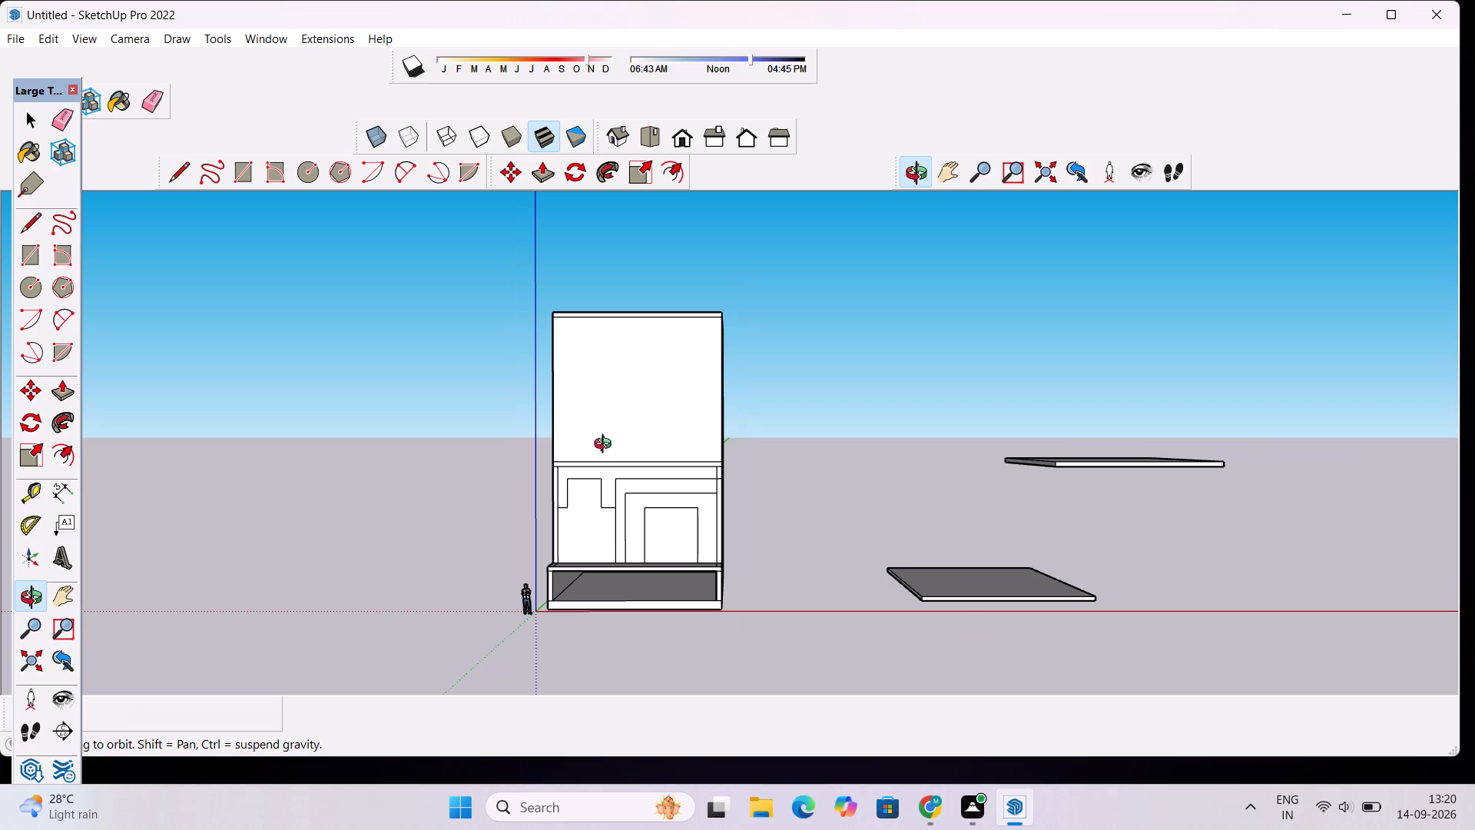
{"action": "left_click_drag", "start_coordinate": [597, 439], "coordinate": [625, 493], "text": "shift"}
Erase the upper of the two slab lines above the middle storey and the far side wall's inner line above the inner opening.
{"action": "scroll", "coordinate": [615, 530], "scroll_direction": "up", "scroll_amount": 5, "text": "shift"}
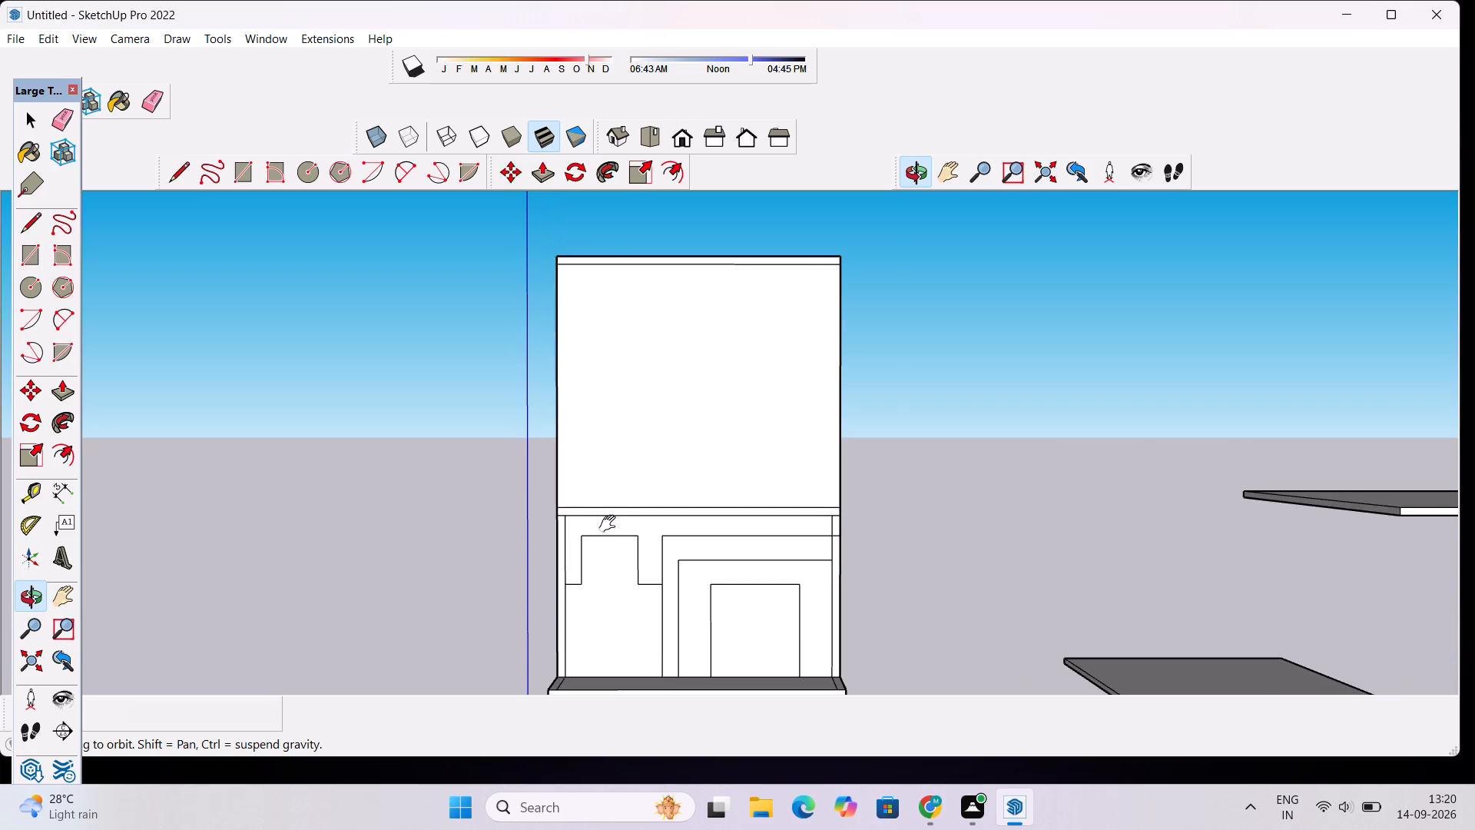
{"action": "scroll", "coordinate": [609, 522], "scroll_direction": "up", "scroll_amount": 2}
{"action": "left_click_drag", "start_coordinate": [668, 521], "coordinate": [573, 521], "text": "shift"}
{"action": "key", "text": "space"}
{"action": "type", "text": "e"}
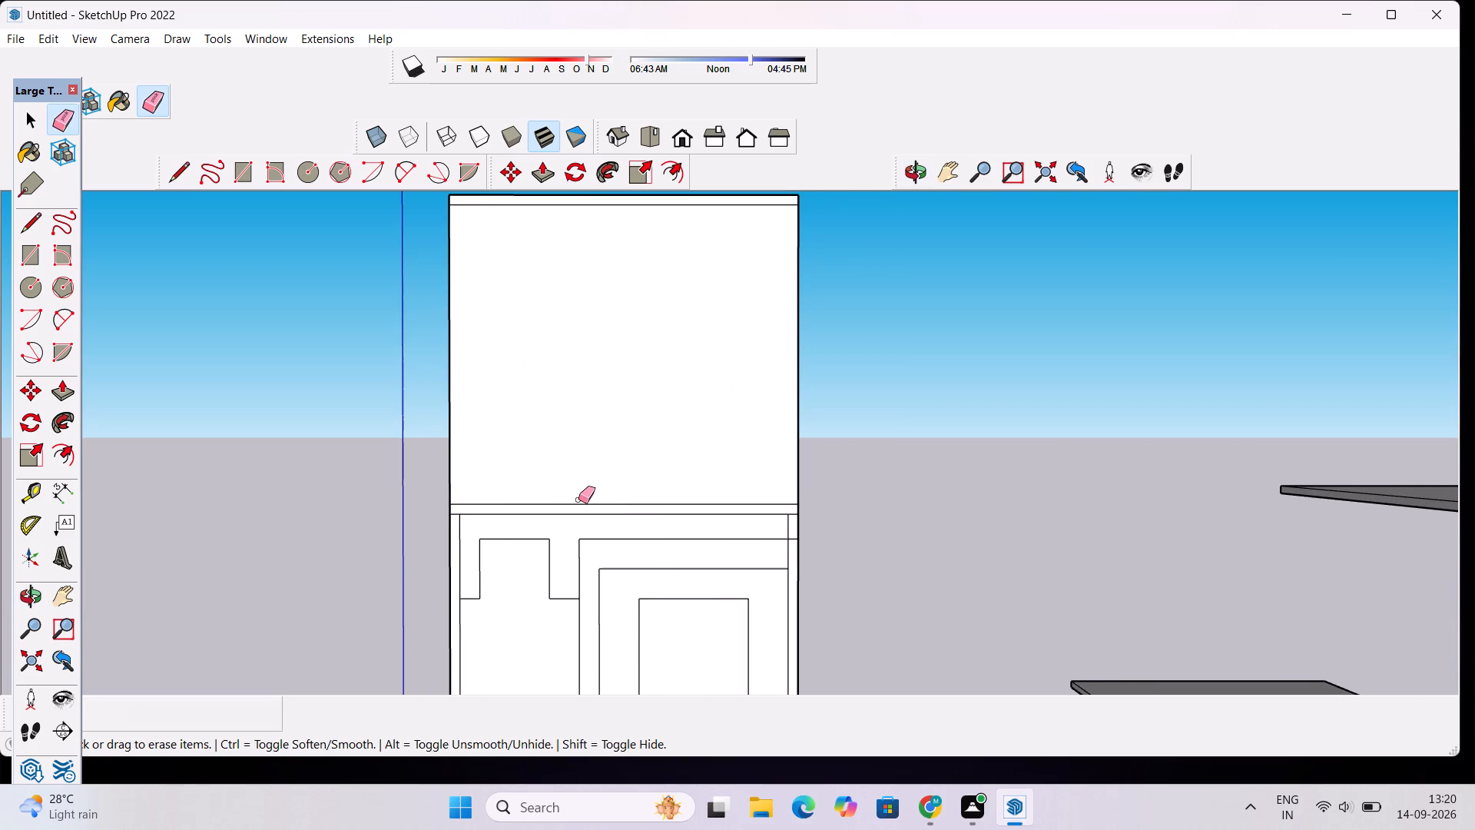
{"action": "left_click", "coordinate": [584, 505]}
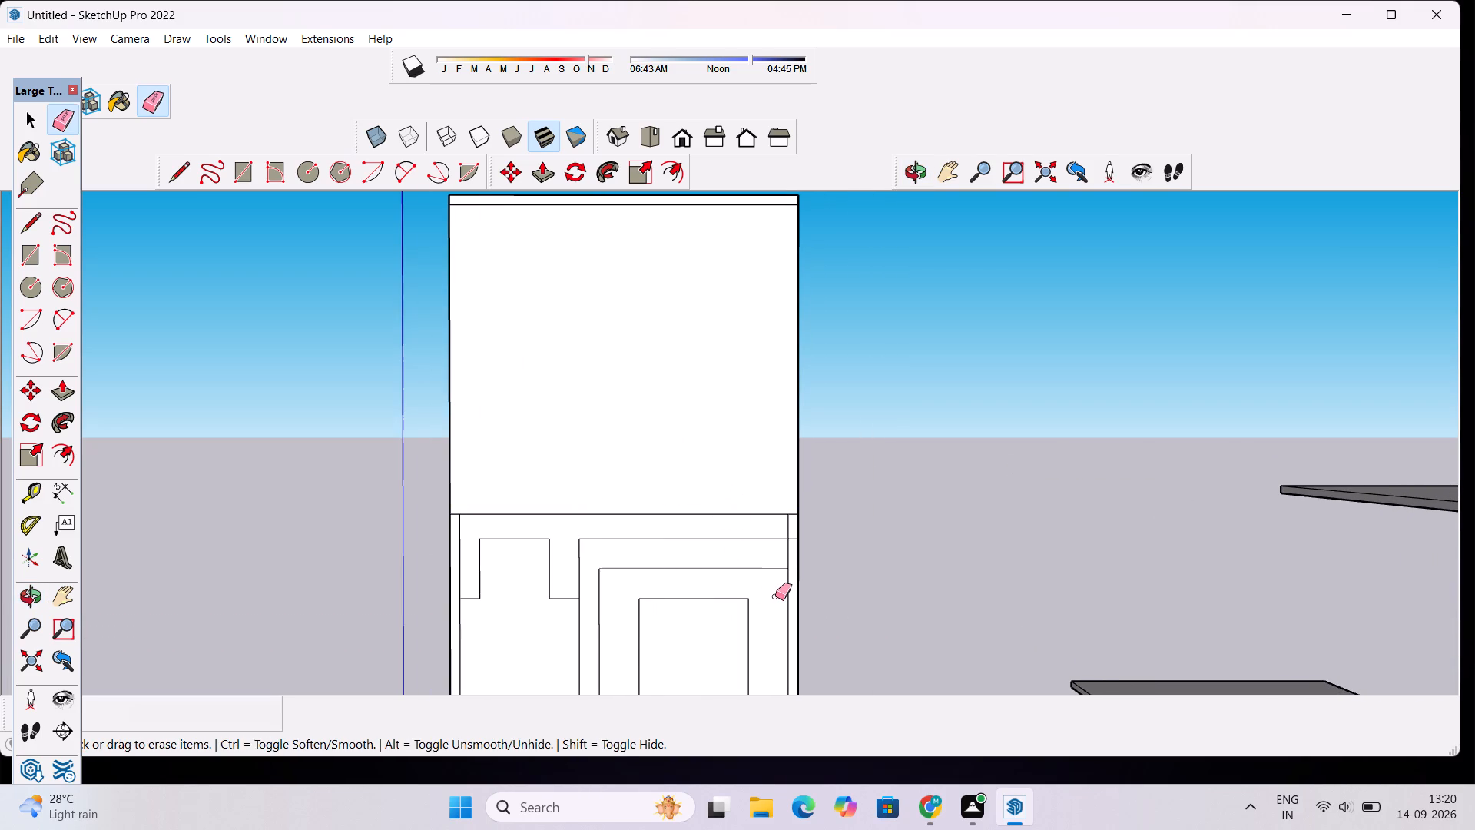
{"action": "scroll", "coordinate": [798, 591], "scroll_direction": "up", "scroll_amount": 3}
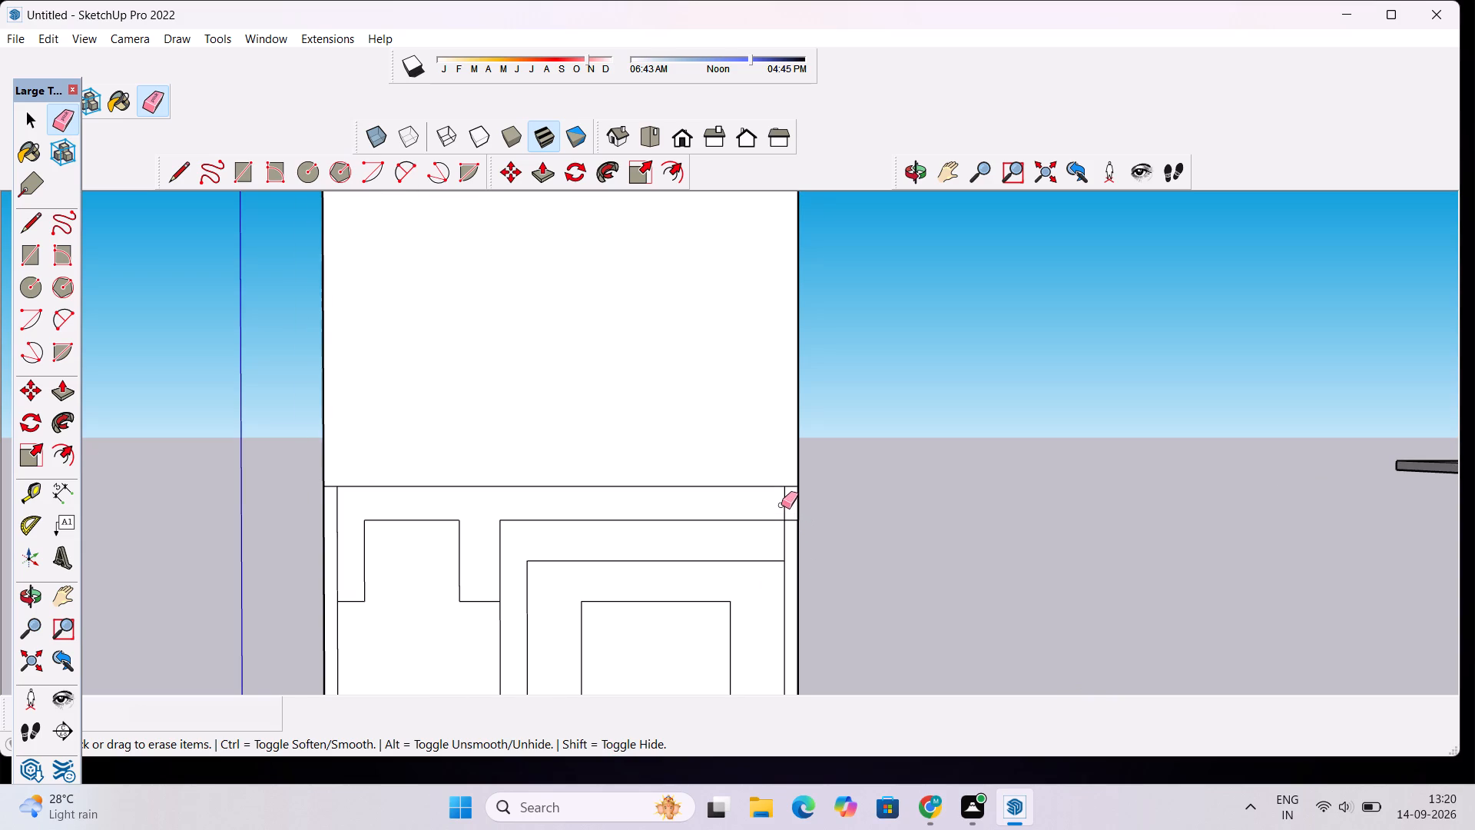
{"action": "left_click", "coordinate": [783, 499]}
{"action": "left_click", "coordinate": [781, 538]}
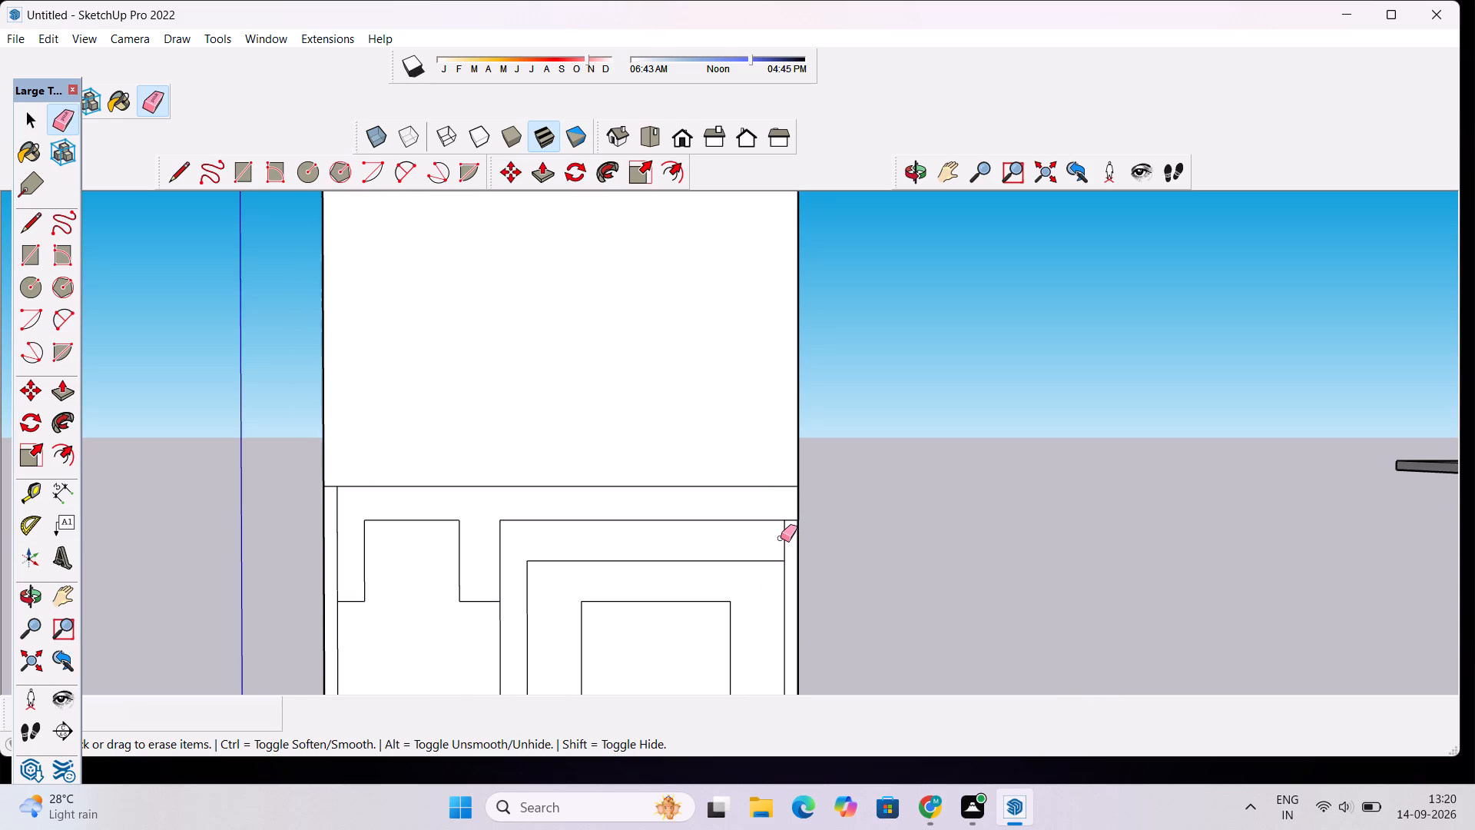
{"action": "left_click", "coordinate": [783, 544]}
Draw a 1' line extending the inner opening's top edge to the building's outer side edge.
{"action": "scroll", "coordinate": [759, 470], "scroll_direction": "down", "scroll_amount": 5}
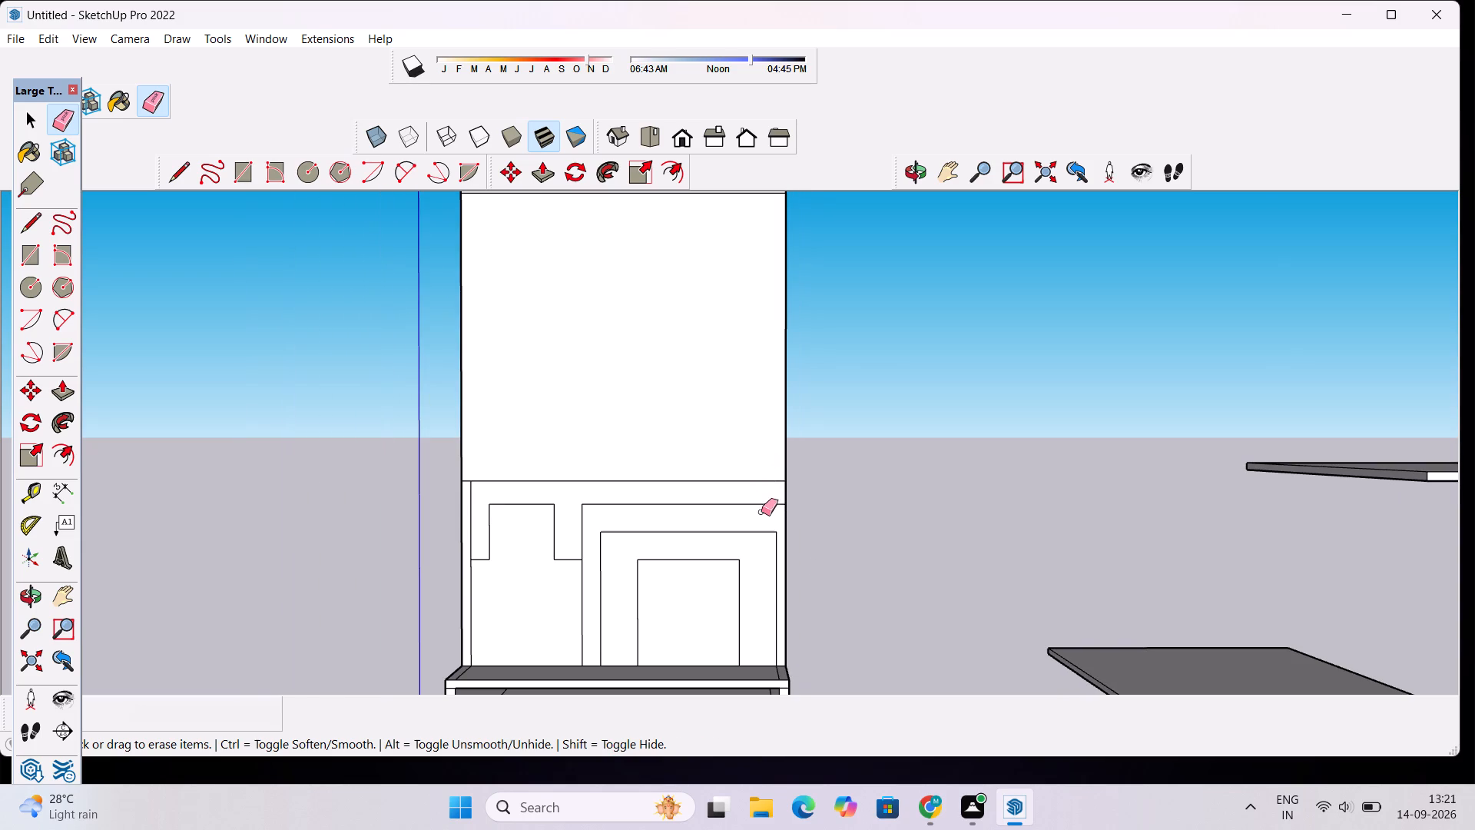
{"action": "scroll", "coordinate": [738, 573], "scroll_direction": "up", "scroll_amount": 5}
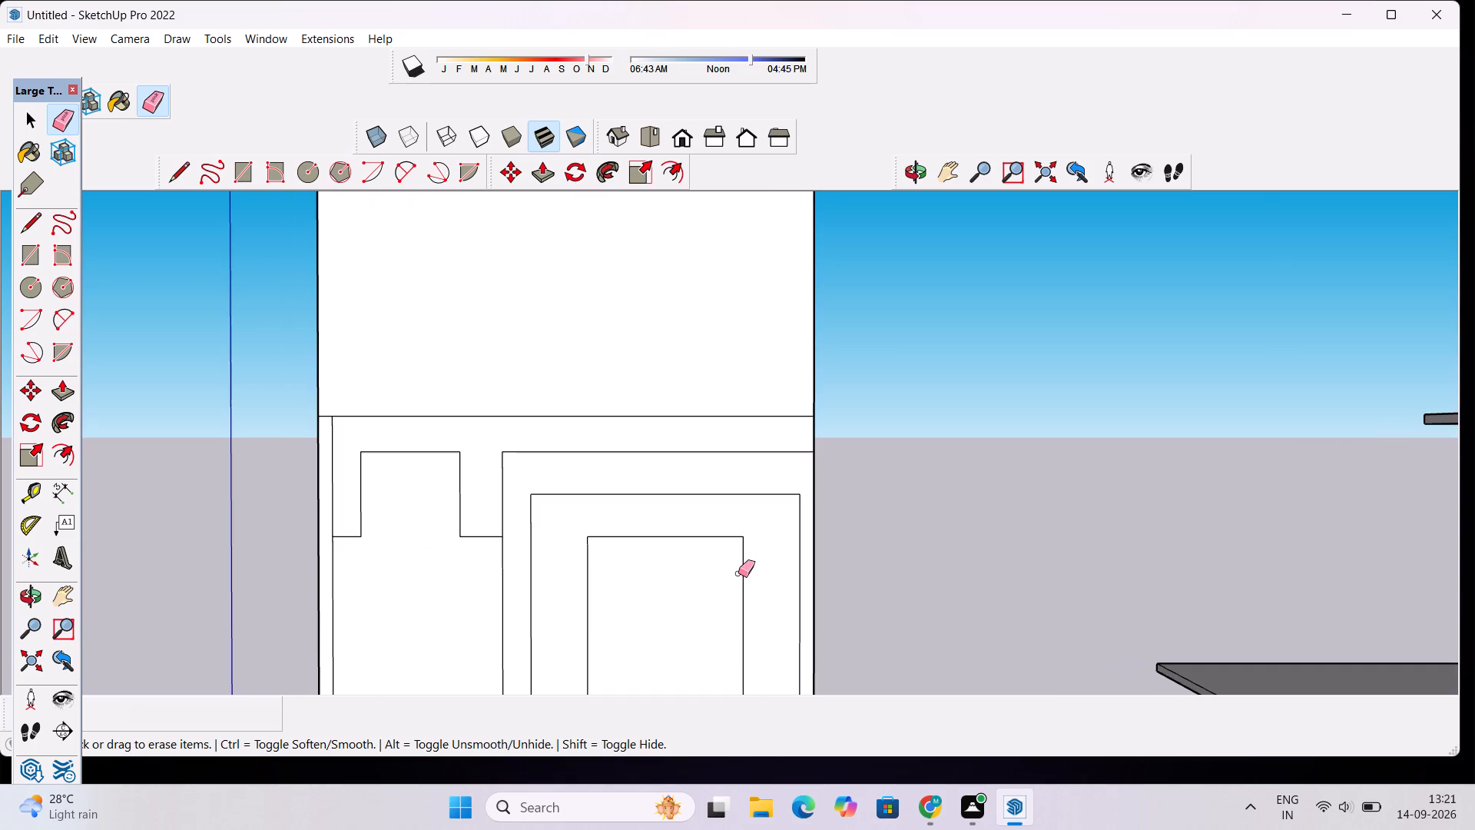
{"action": "key", "text": "l"}
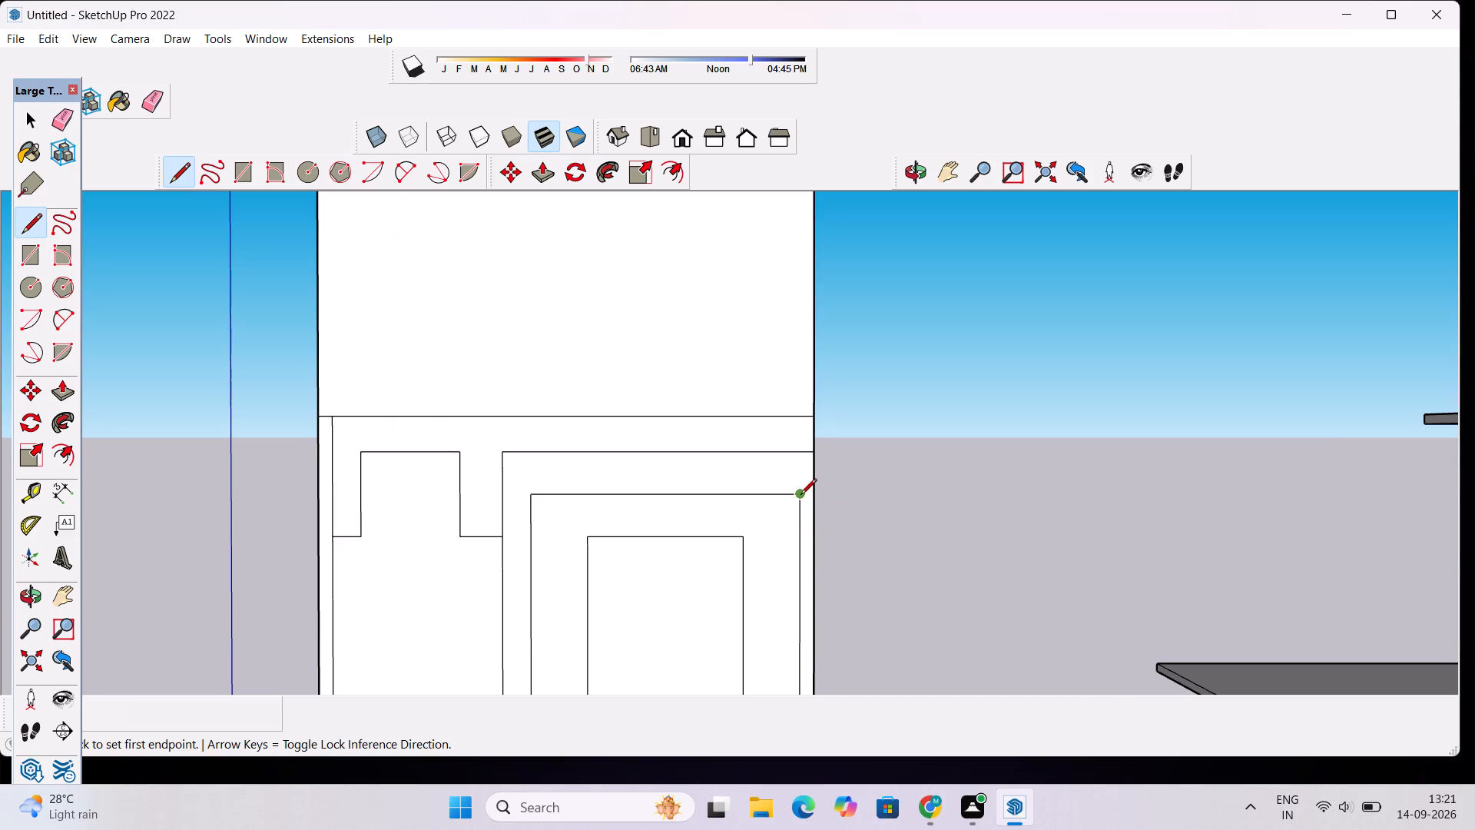
{"action": "left_click", "coordinate": [800, 496]}
{"action": "left_click", "coordinate": [816, 496]}
{"action": "key", "text": "space"}
{"action": "key", "text": "space"}
Examine the revised middle storey outline and the blank upper storey from several angles.
{"action": "scroll", "coordinate": [818, 496], "scroll_direction": "down", "scroll_amount": 6}
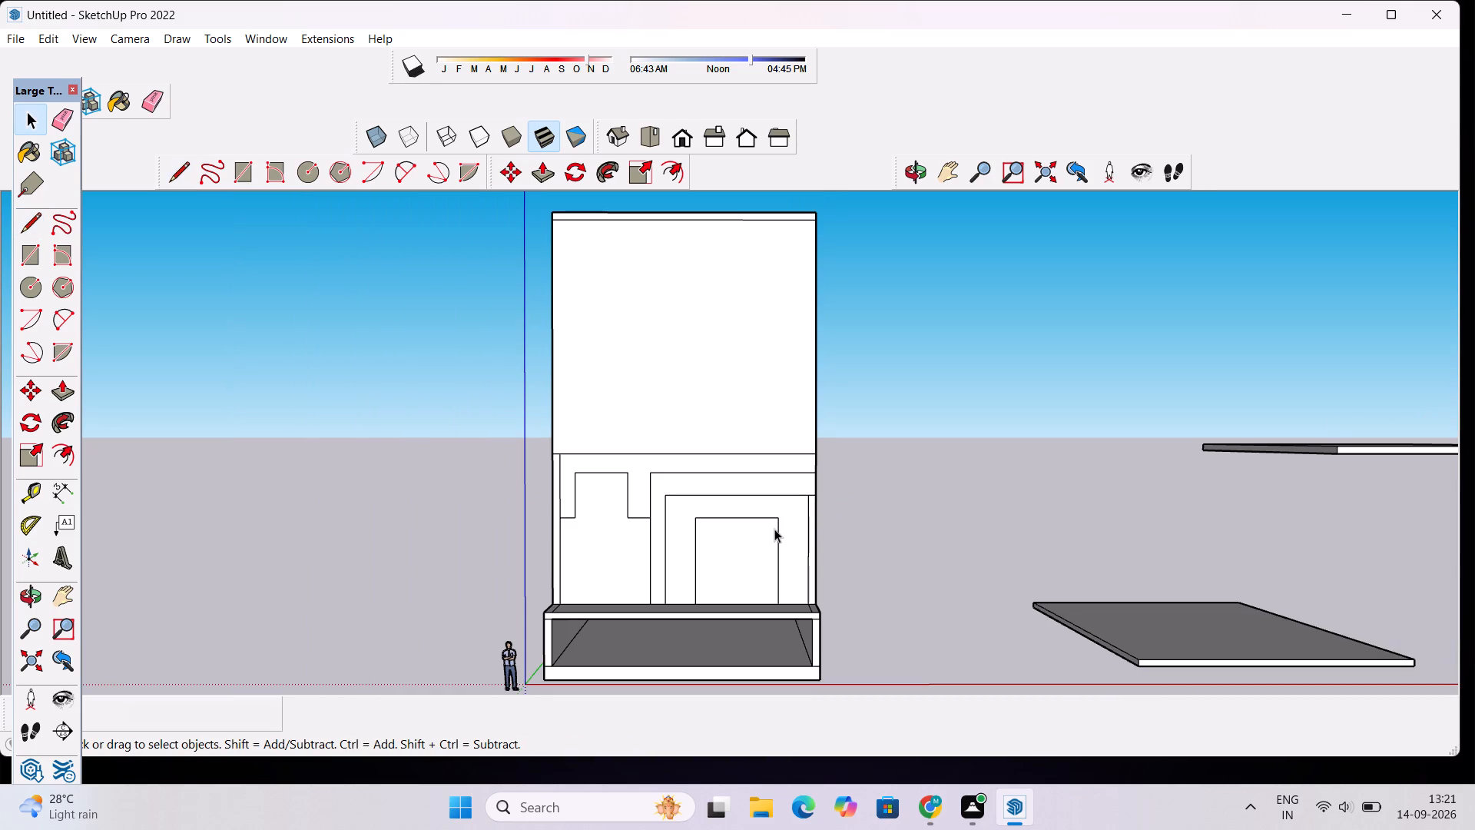
{"action": "scroll", "coordinate": [692, 529], "scroll_direction": "up", "scroll_amount": 3}
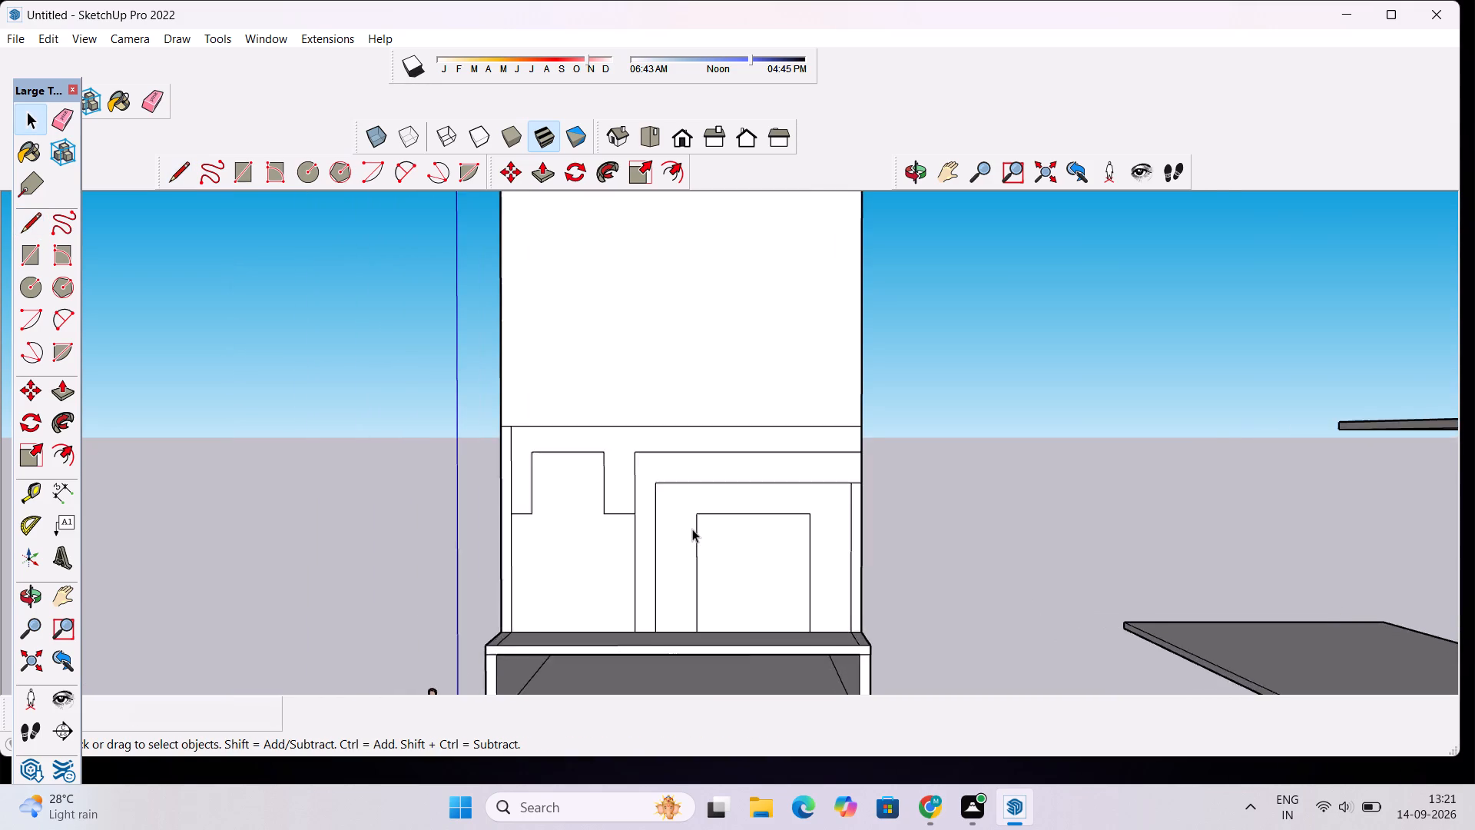
{"action": "scroll", "coordinate": [692, 529], "scroll_direction": "down", "scroll_amount": 5}
{"action": "left_click", "coordinate": [913, 178]}
{"action": "left_click_drag", "start_coordinate": [691, 546], "coordinate": [714, 461]}
{"action": "scroll", "coordinate": [714, 461], "scroll_direction": "up", "scroll_amount": 2}
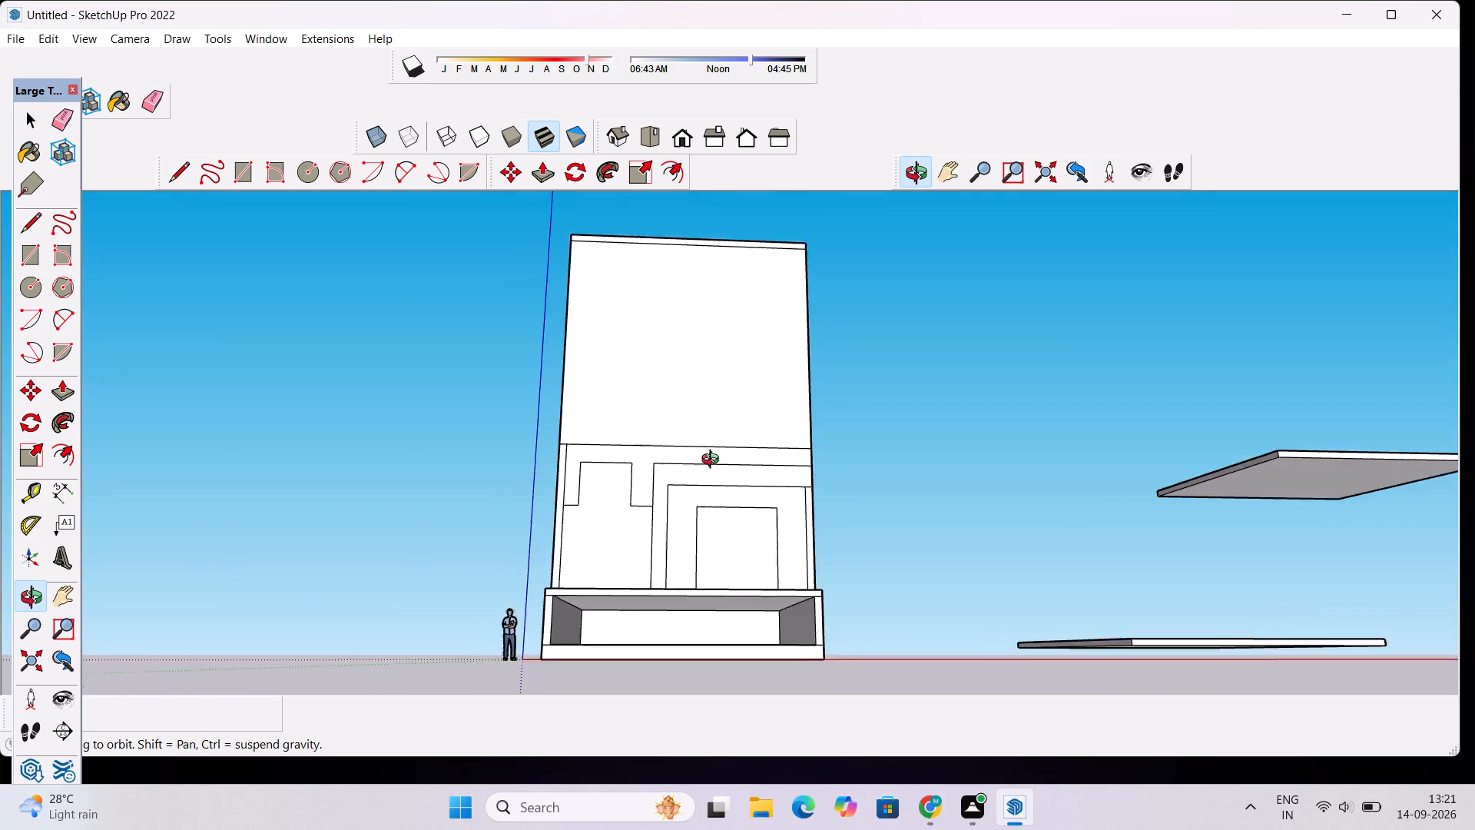
{"action": "scroll", "coordinate": [714, 461], "scroll_direction": "up", "scroll_amount": 1}
{"action": "left_click_drag", "start_coordinate": [715, 463], "coordinate": [699, 549]}
{"action": "scroll", "coordinate": [681, 538], "scroll_direction": "down", "scroll_amount": 4}
{"action": "left_click_drag", "start_coordinate": [676, 514], "coordinate": [675, 553]}
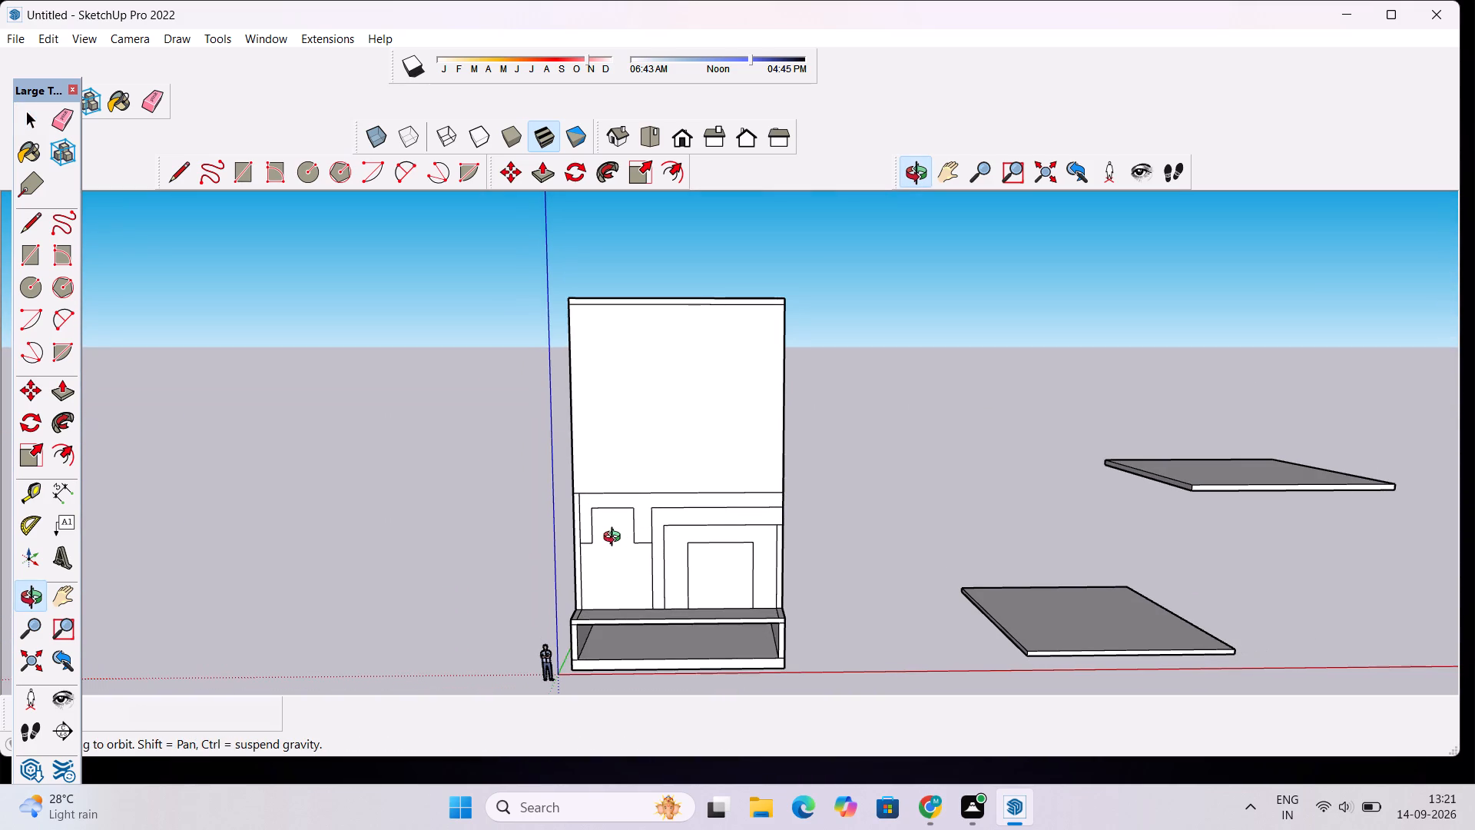
{"action": "scroll", "coordinate": [545, 490], "scroll_direction": "up", "scroll_amount": 5}
{"action": "scroll", "coordinate": [598, 469], "scroll_direction": "down", "scroll_amount": 3}
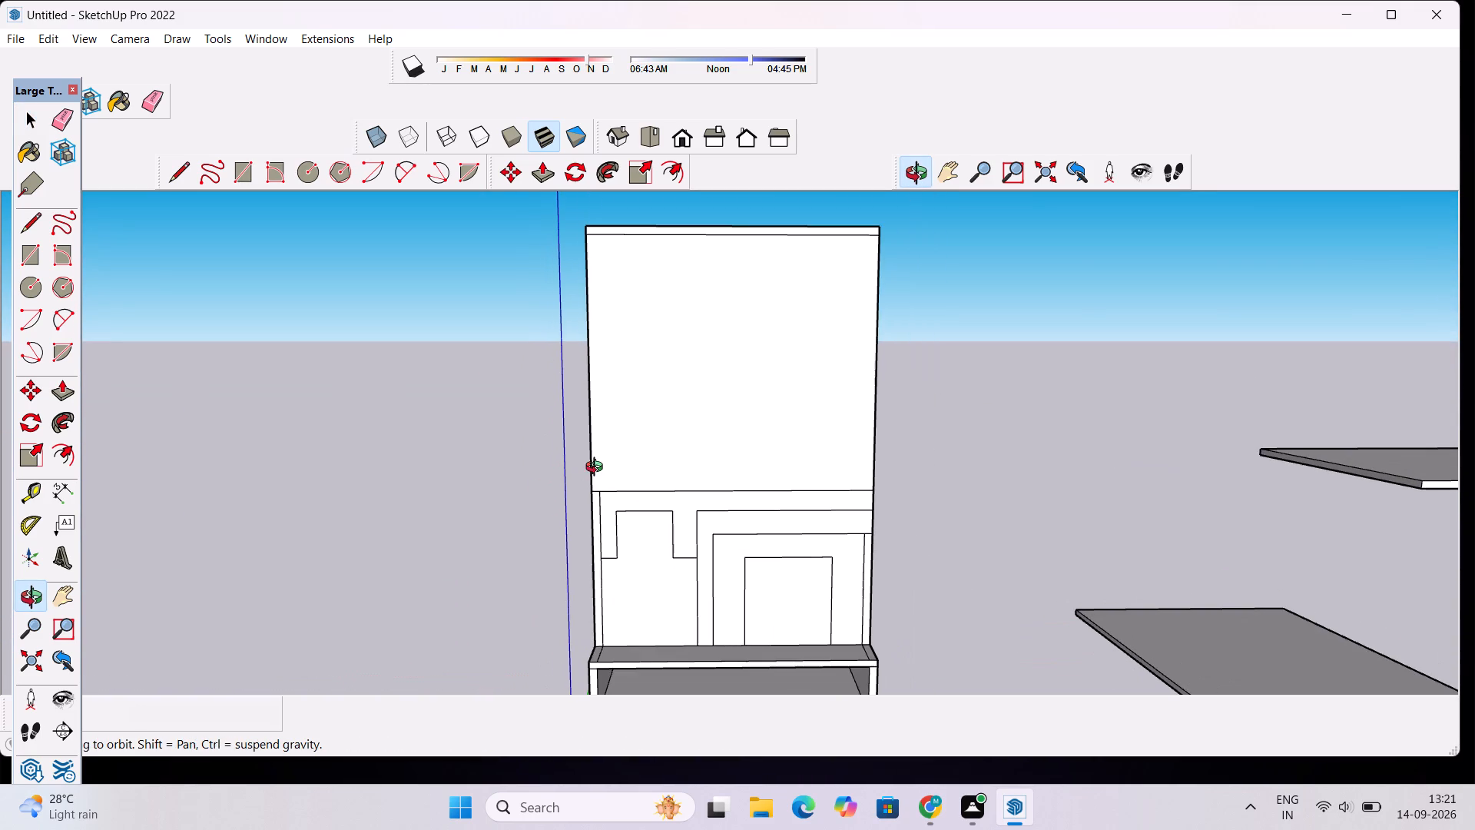
{"action": "left_click_drag", "start_coordinate": [601, 469], "coordinate": [606, 521], "text": "shift"}
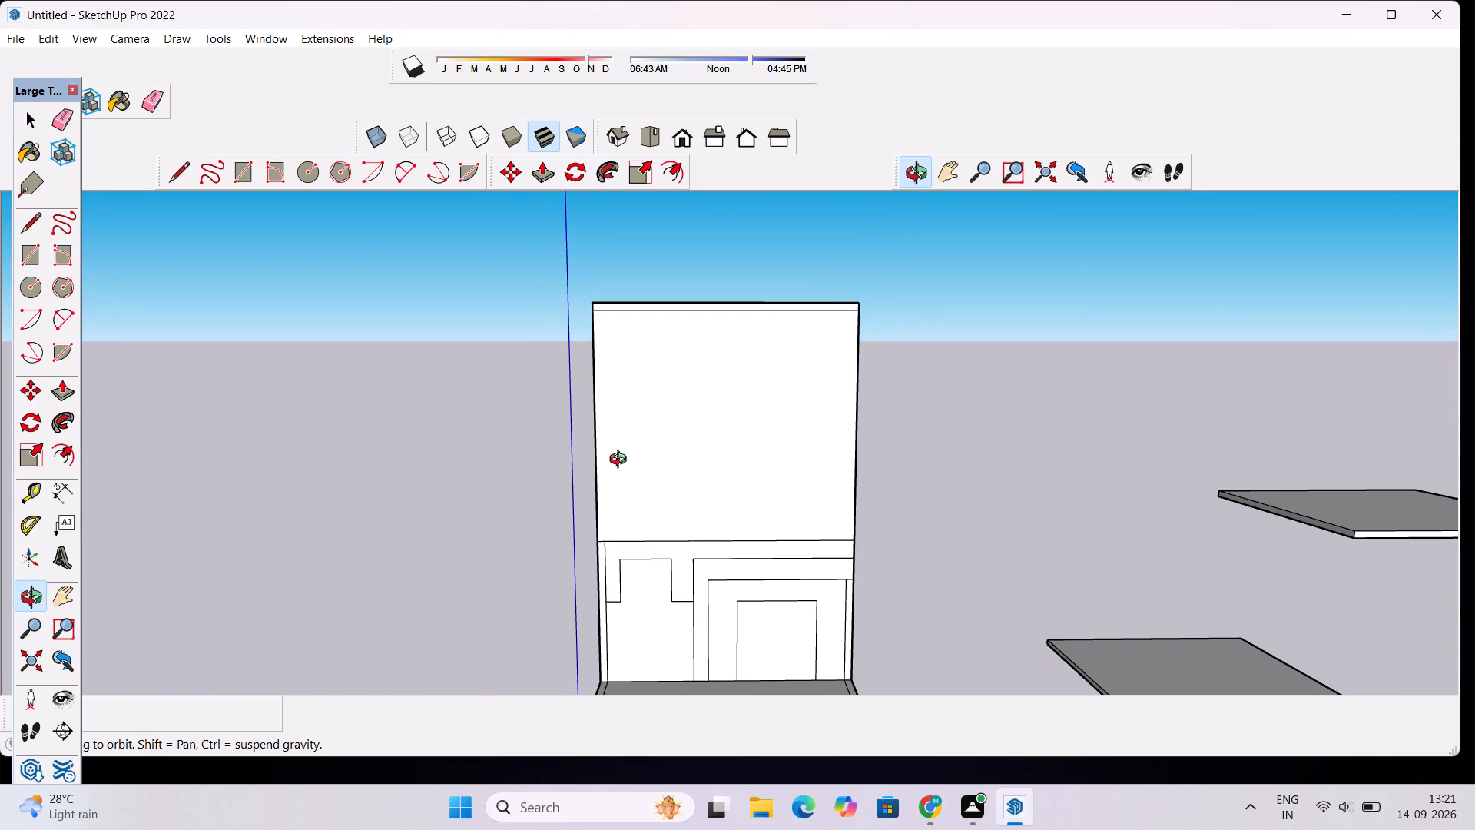
Place a vertical guide 3' in from the upper storey's side edge, aligned with the small opening's side below.
{"action": "key", "text": "t"}
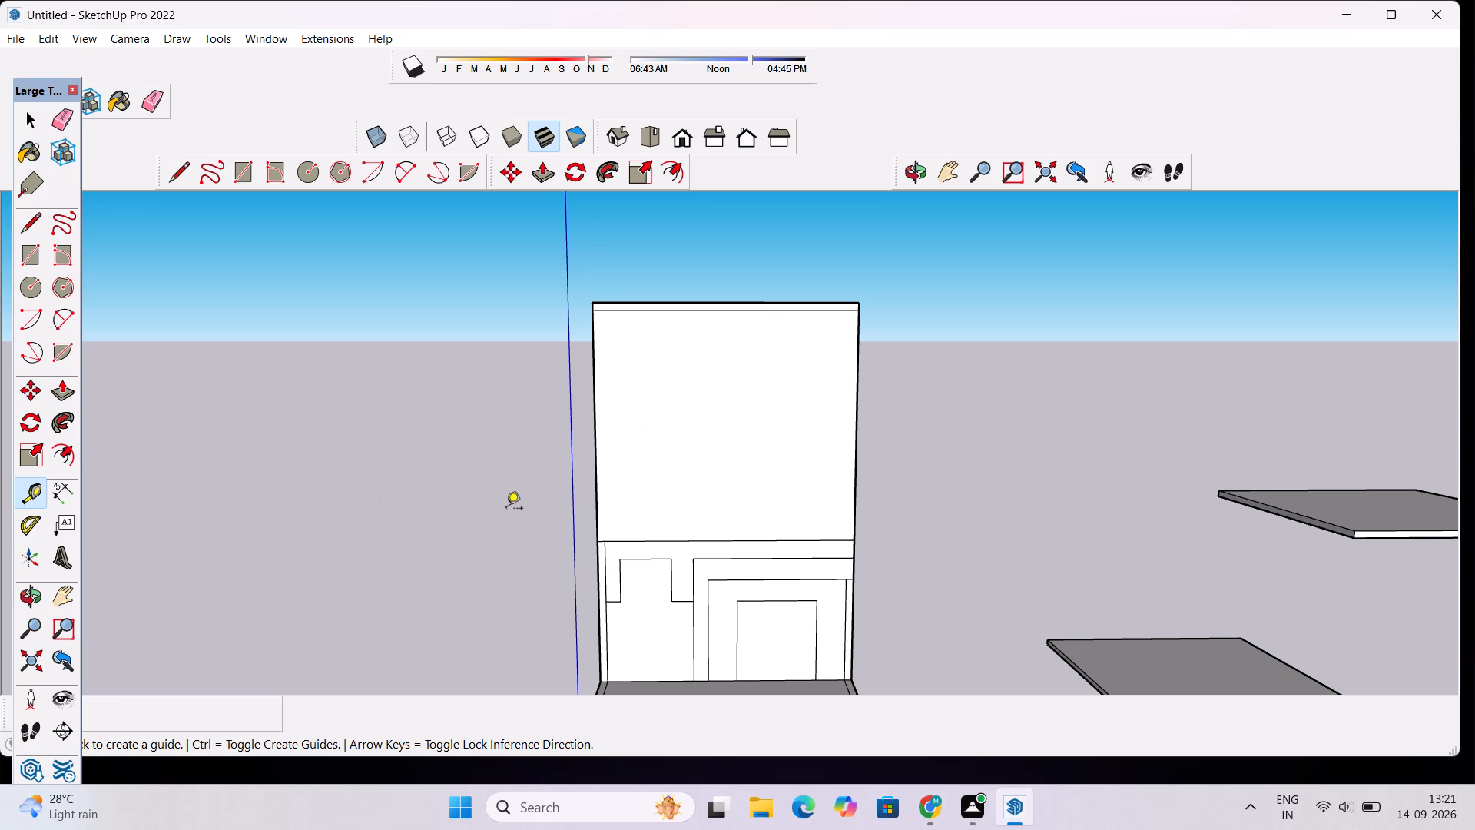
{"action": "left_click", "coordinate": [595, 405]}
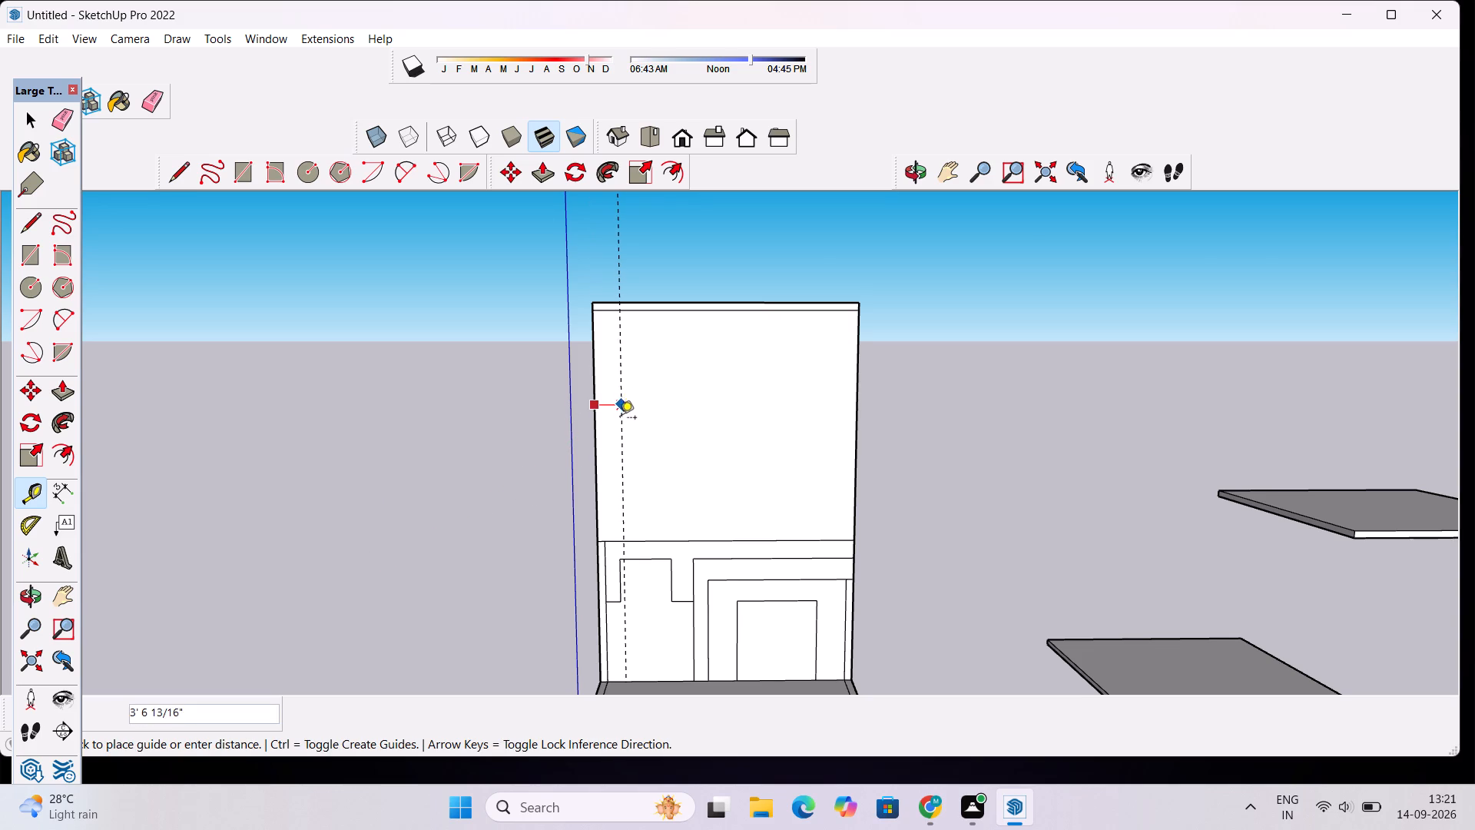
{"action": "scroll", "coordinate": [613, 433], "scroll_direction": "up", "scroll_amount": 5}
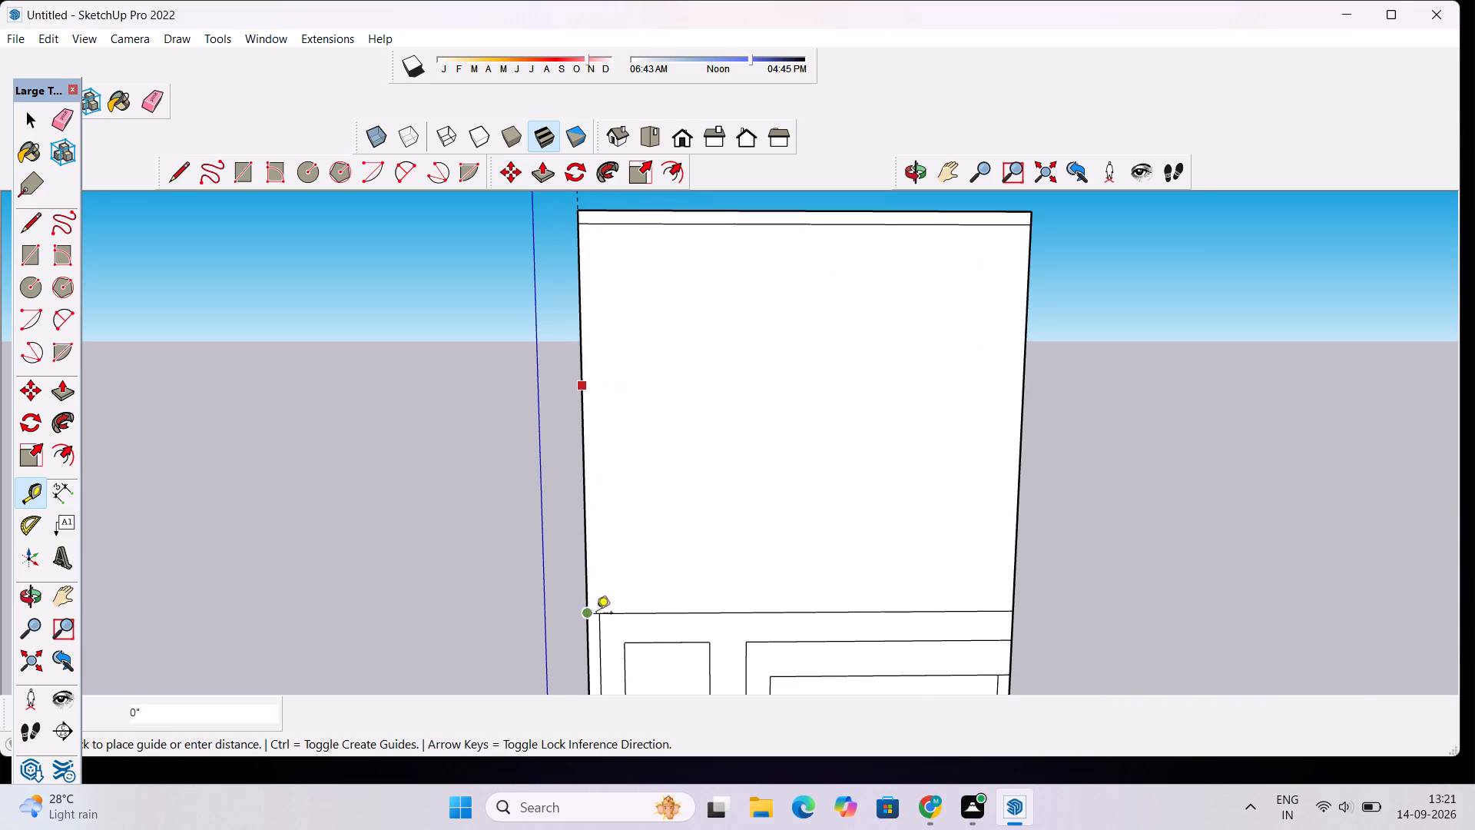
{"action": "left_click", "coordinate": [626, 646]}
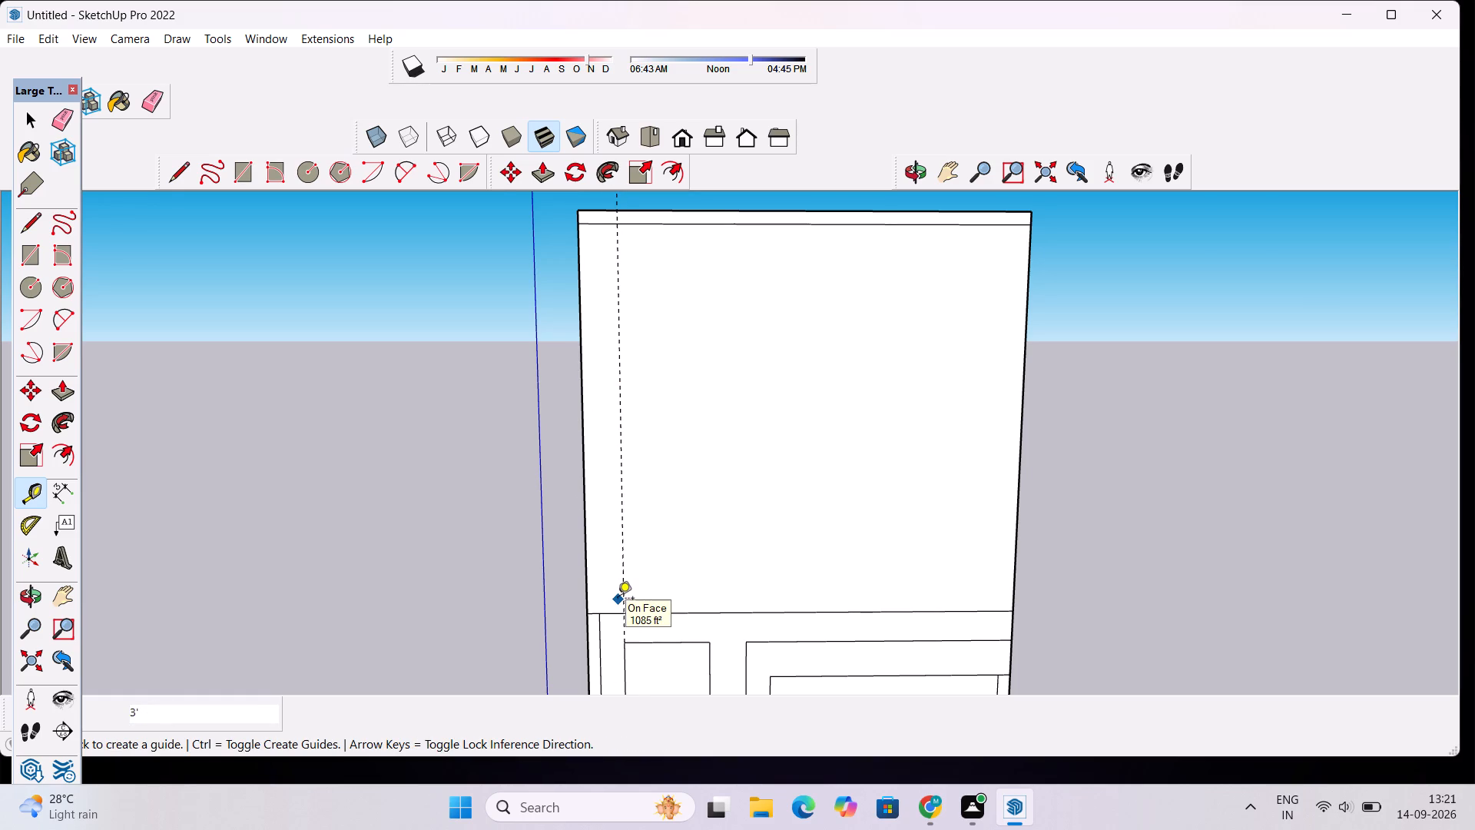
{"action": "scroll", "coordinate": [620, 437], "scroll_direction": "down", "scroll_amount": 3}
{"action": "scroll", "coordinate": [583, 269], "scroll_direction": "up", "scroll_amount": 3}
{"action": "scroll", "coordinate": [595, 280], "scroll_direction": "down", "scroll_amount": 3}
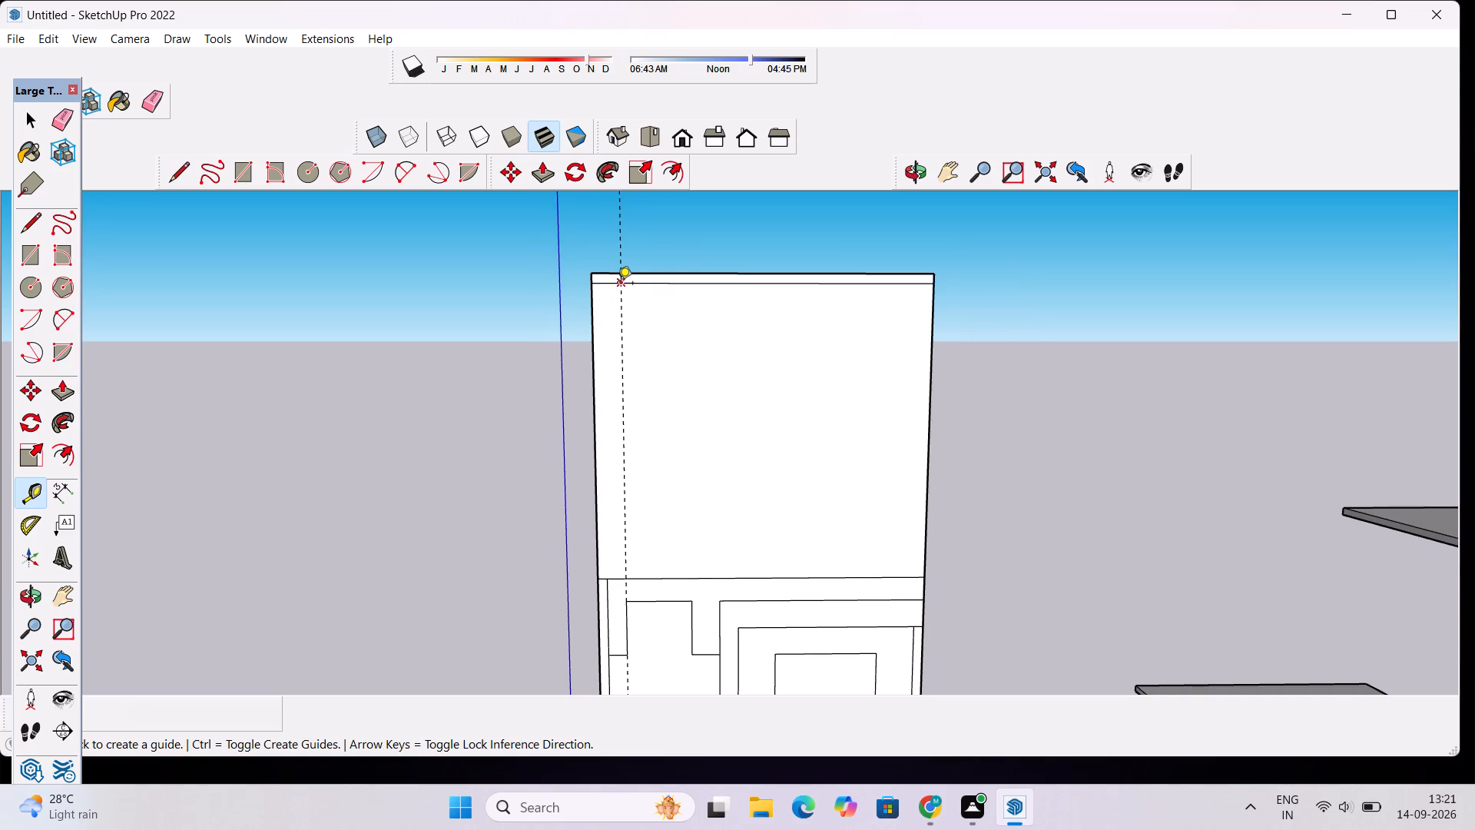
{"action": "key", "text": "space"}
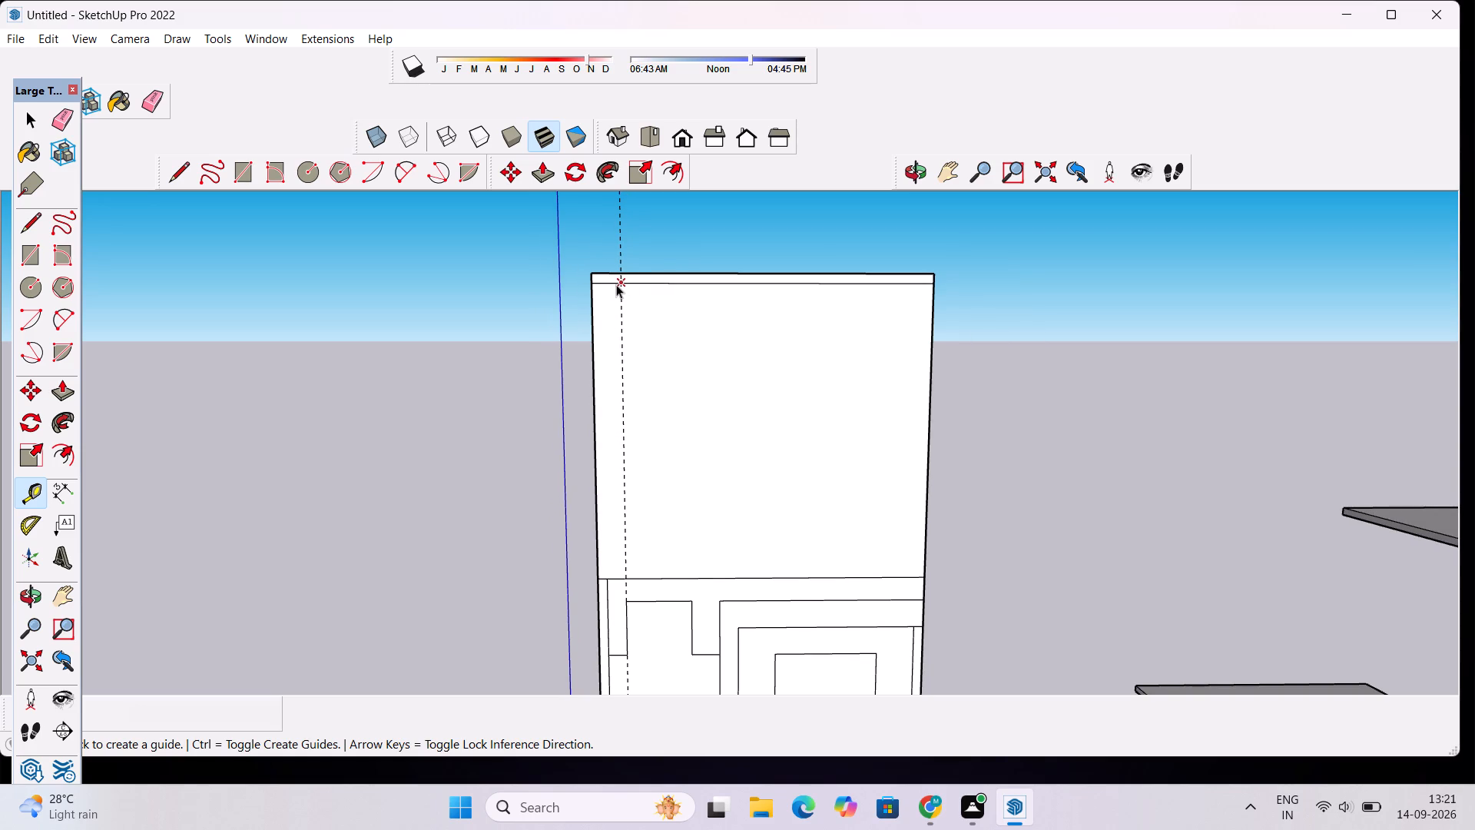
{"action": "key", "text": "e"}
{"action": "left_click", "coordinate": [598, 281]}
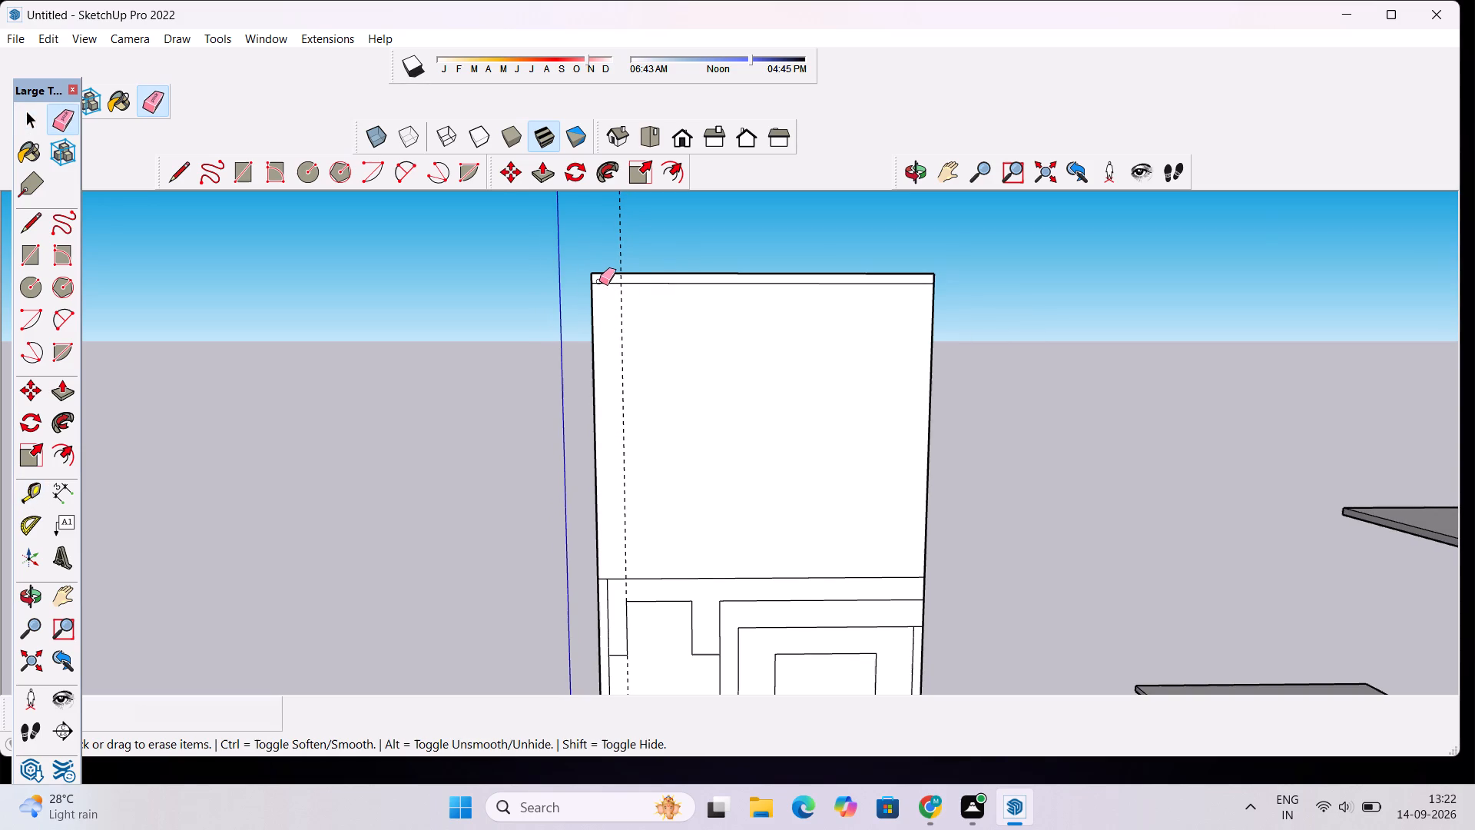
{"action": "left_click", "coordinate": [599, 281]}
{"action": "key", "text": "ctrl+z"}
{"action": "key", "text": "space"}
Examine the blank upper storey and its guide against the storeys below from several distances and angles.
{"action": "scroll", "coordinate": [641, 319], "scroll_direction": "down", "scroll_amount": 4}
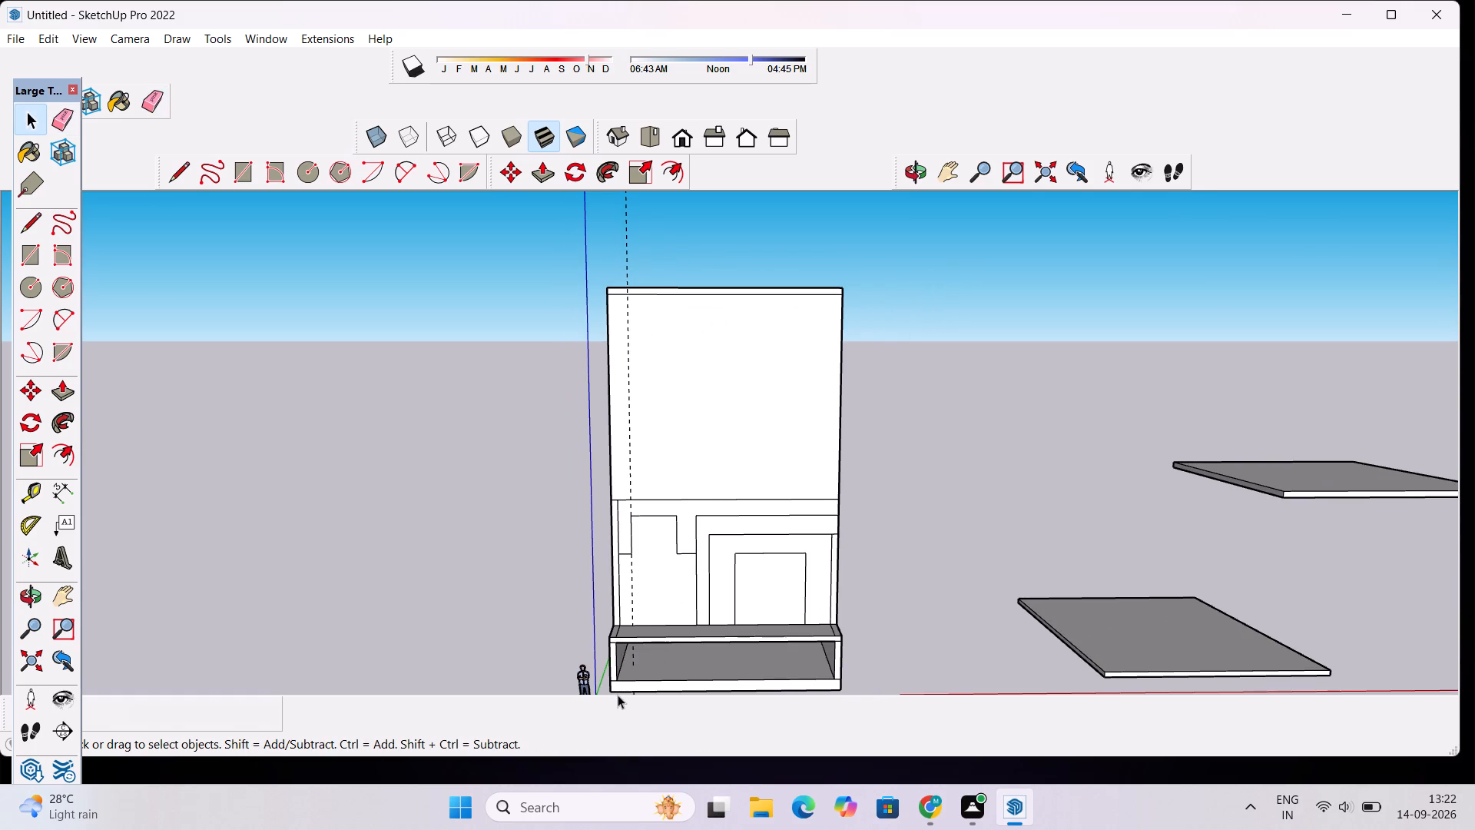
{"action": "scroll", "coordinate": [618, 696], "scroll_direction": "up", "scroll_amount": 3}
{"action": "scroll", "coordinate": [596, 390], "scroll_direction": "down", "scroll_amount": 5}
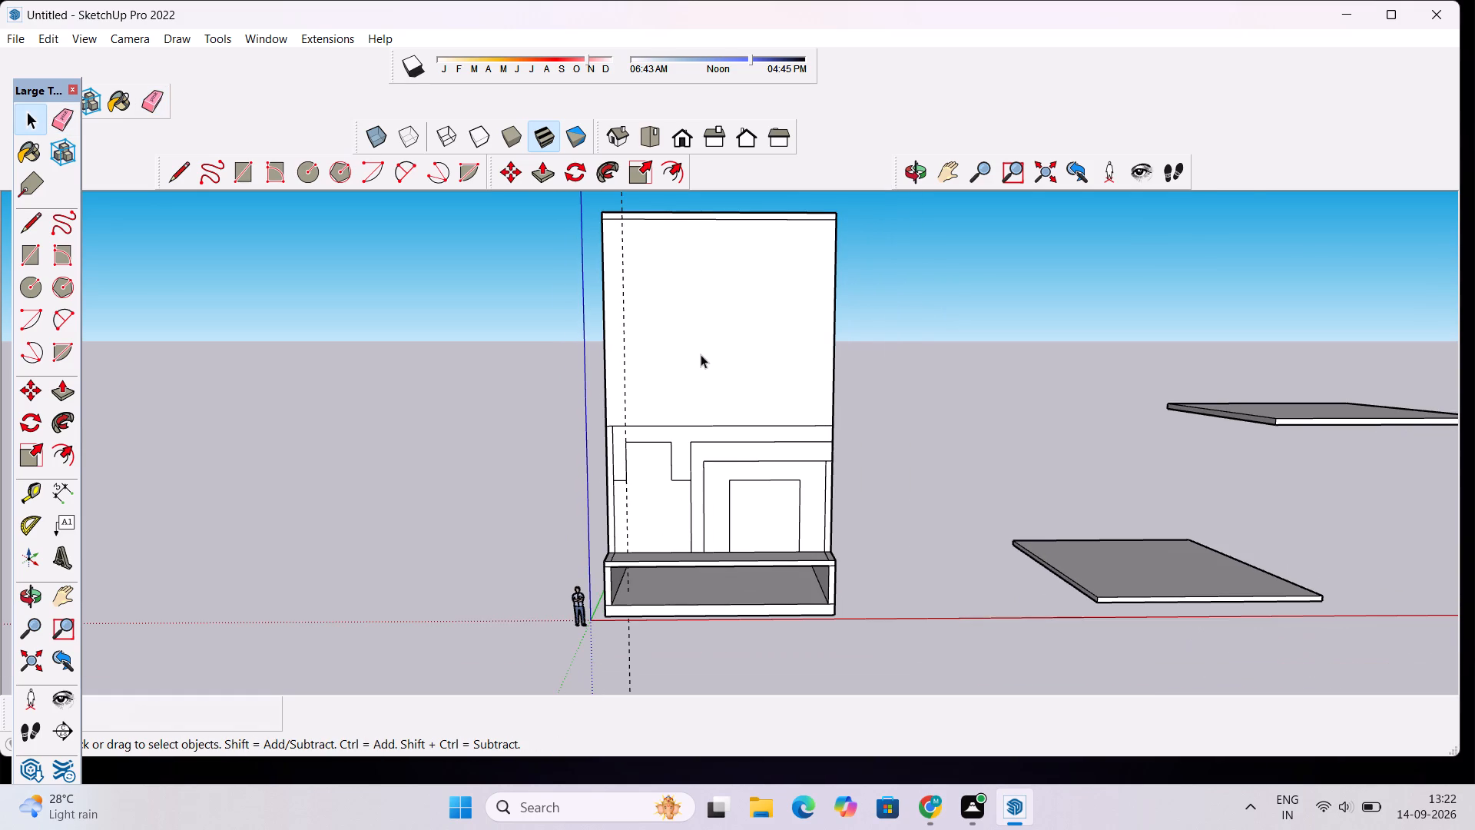
{"action": "left_click", "coordinate": [920, 183]}
{"action": "left_click_drag", "start_coordinate": [658, 371], "coordinate": [681, 470]}
{"action": "scroll", "coordinate": [627, 491], "scroll_direction": "up", "scroll_amount": 4}
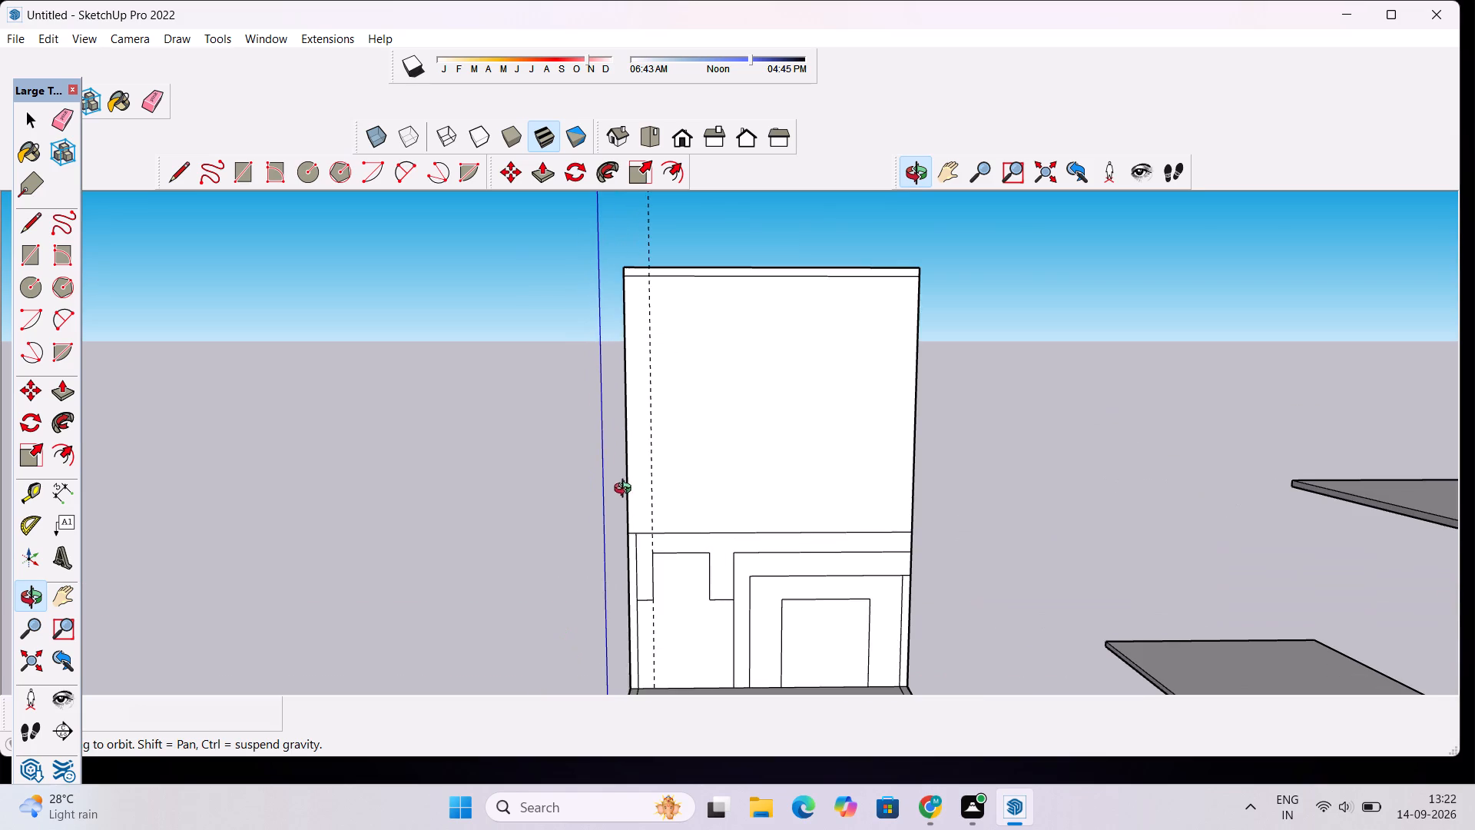
{"action": "left_click_drag", "start_coordinate": [668, 367], "coordinate": [674, 387], "text": "shift"}
{"action": "scroll", "coordinate": [661, 422], "scroll_direction": "up", "scroll_amount": 2}
{"action": "left_click_drag", "start_coordinate": [659, 434], "coordinate": [643, 472], "text": "shift"}
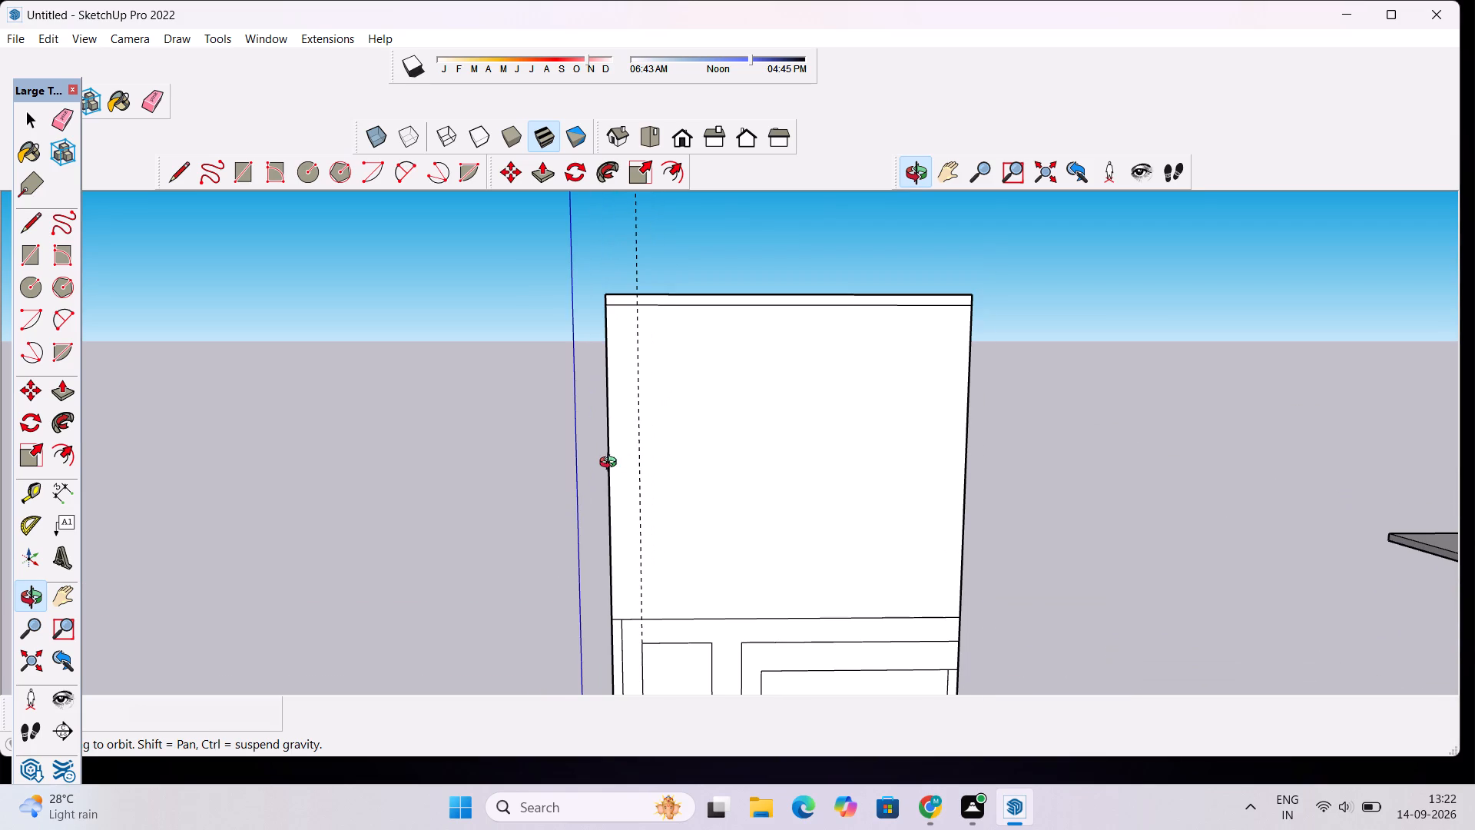
{"action": "scroll", "coordinate": [607, 461], "scroll_direction": "down", "scroll_amount": 2}
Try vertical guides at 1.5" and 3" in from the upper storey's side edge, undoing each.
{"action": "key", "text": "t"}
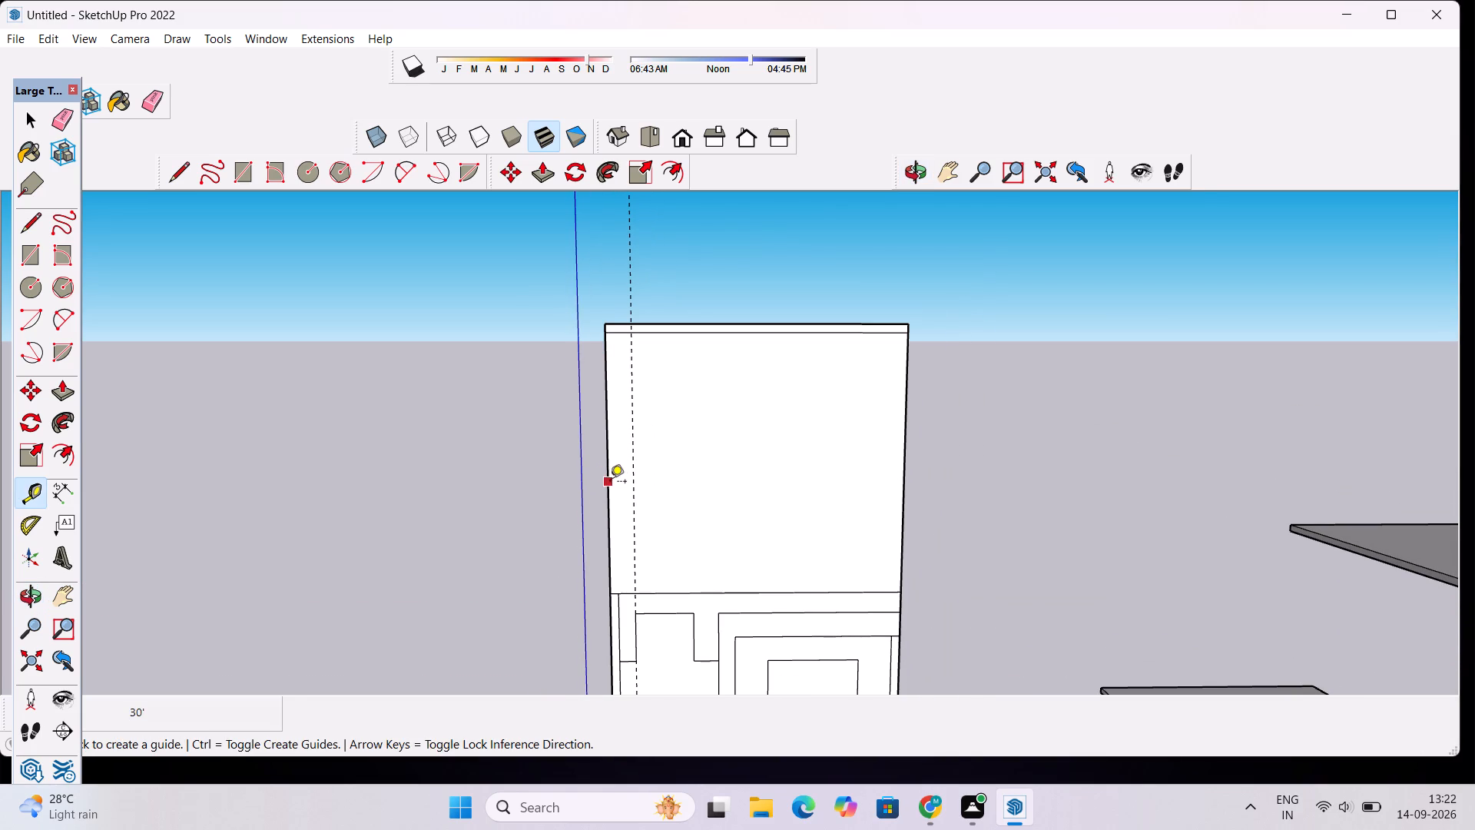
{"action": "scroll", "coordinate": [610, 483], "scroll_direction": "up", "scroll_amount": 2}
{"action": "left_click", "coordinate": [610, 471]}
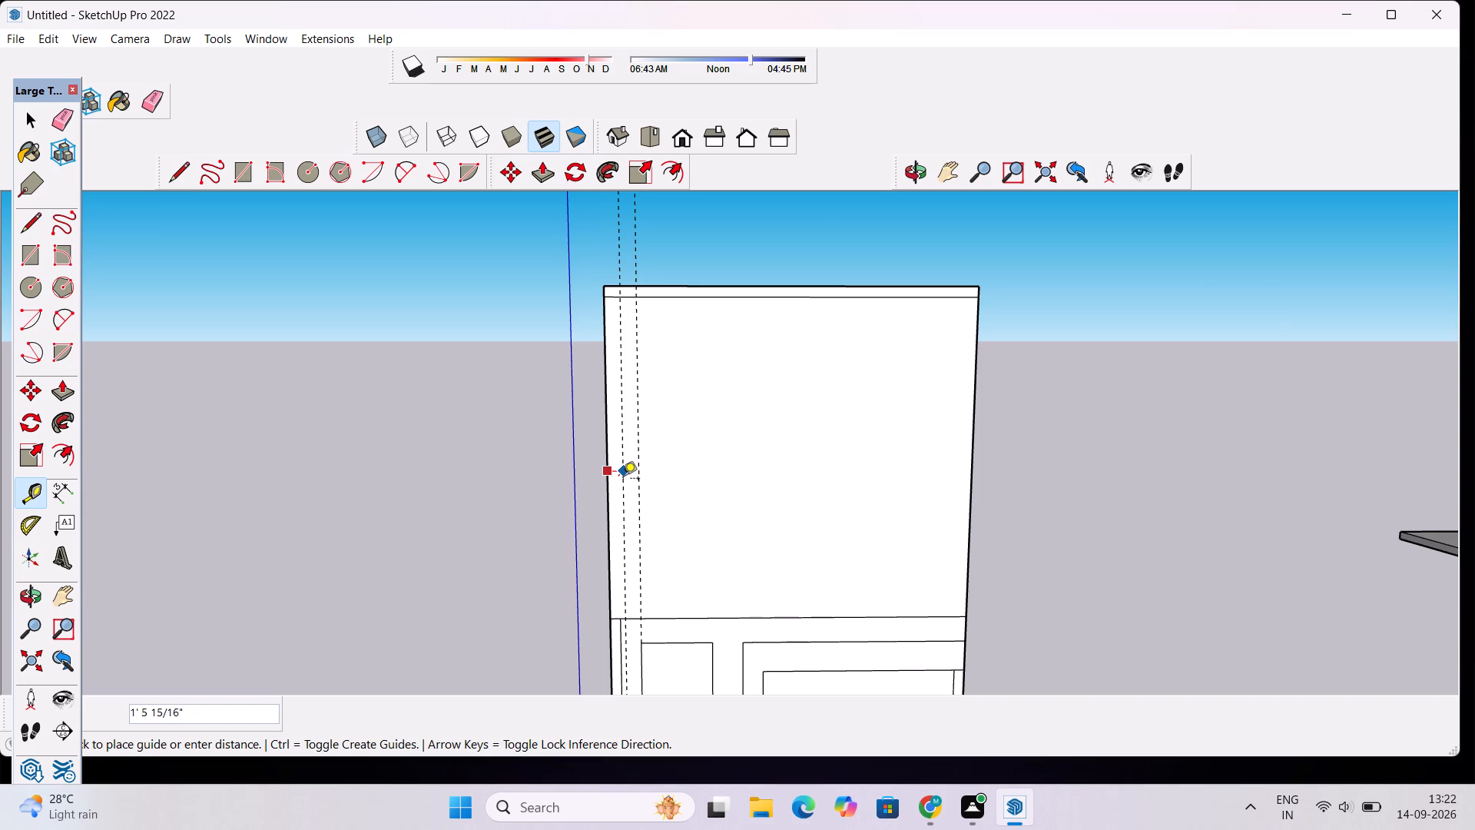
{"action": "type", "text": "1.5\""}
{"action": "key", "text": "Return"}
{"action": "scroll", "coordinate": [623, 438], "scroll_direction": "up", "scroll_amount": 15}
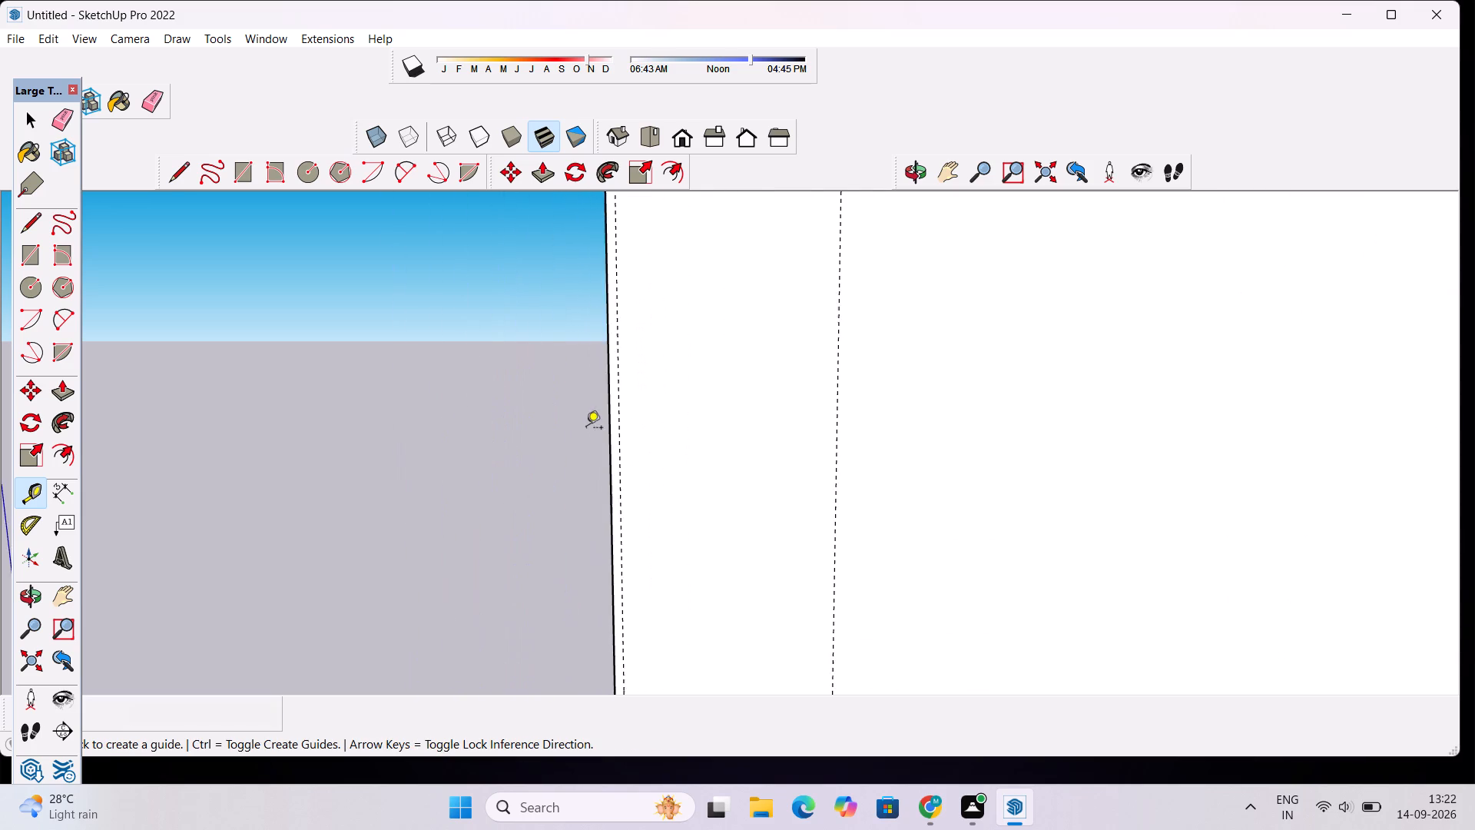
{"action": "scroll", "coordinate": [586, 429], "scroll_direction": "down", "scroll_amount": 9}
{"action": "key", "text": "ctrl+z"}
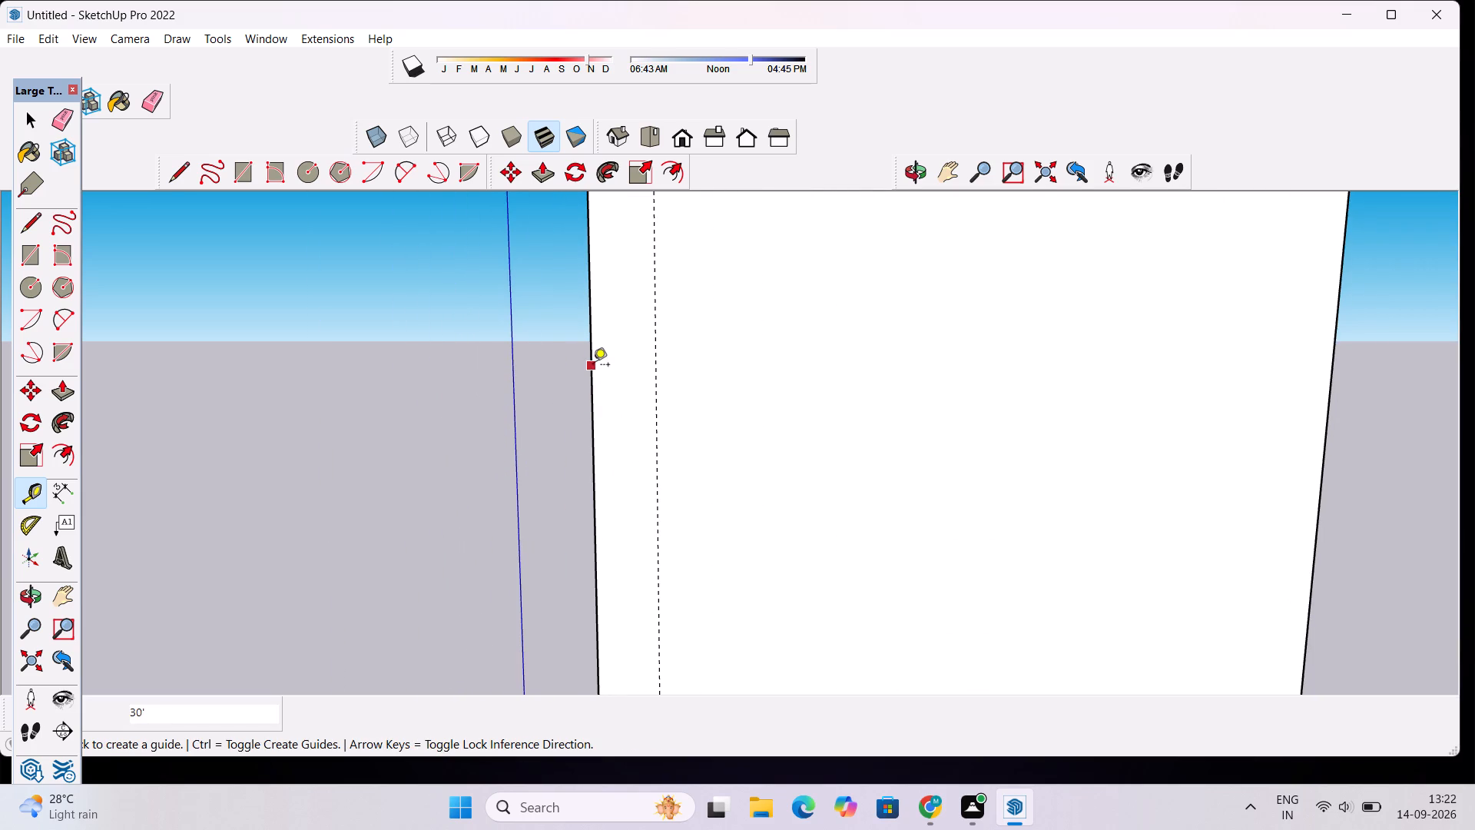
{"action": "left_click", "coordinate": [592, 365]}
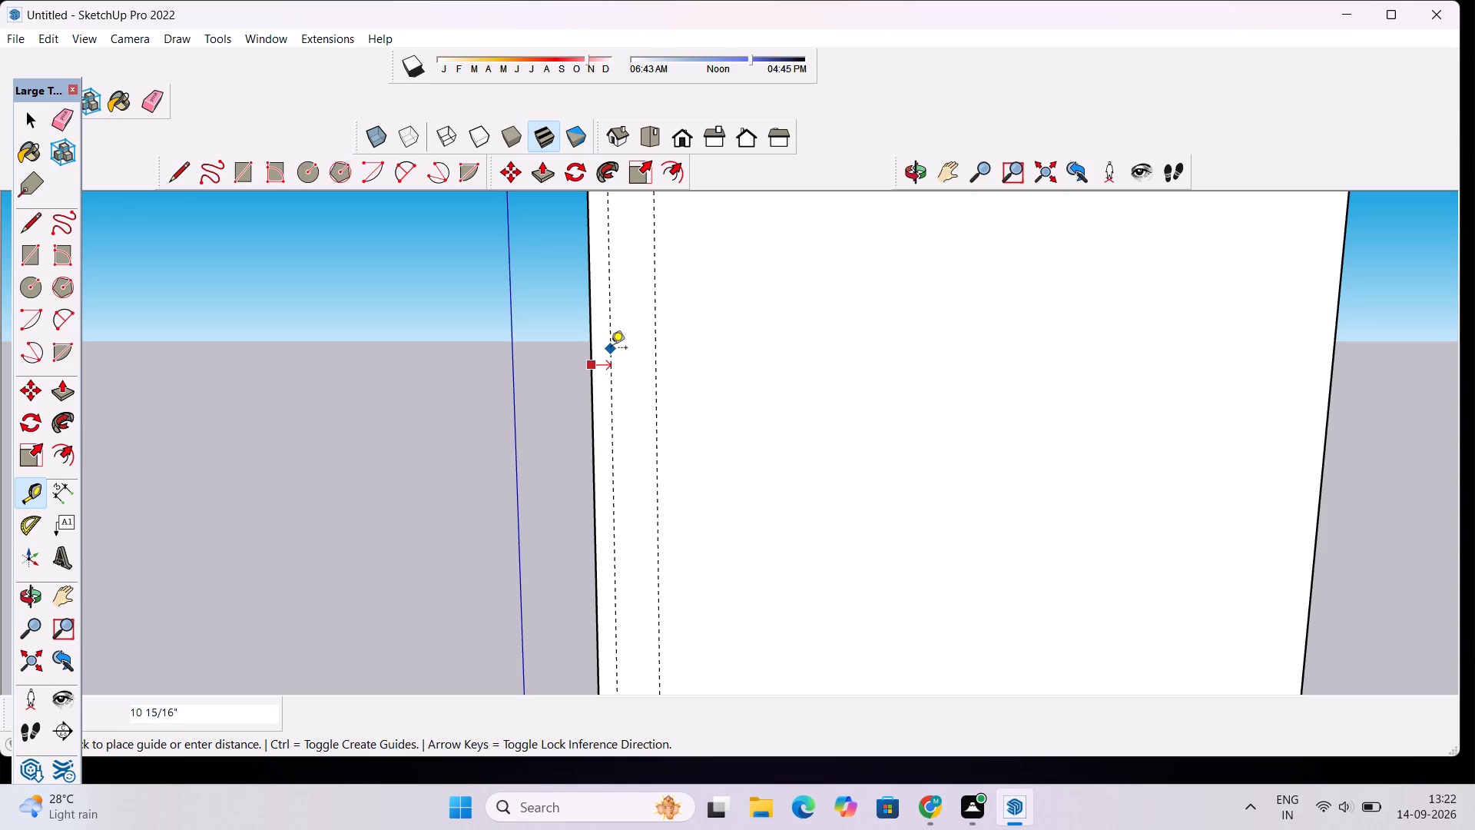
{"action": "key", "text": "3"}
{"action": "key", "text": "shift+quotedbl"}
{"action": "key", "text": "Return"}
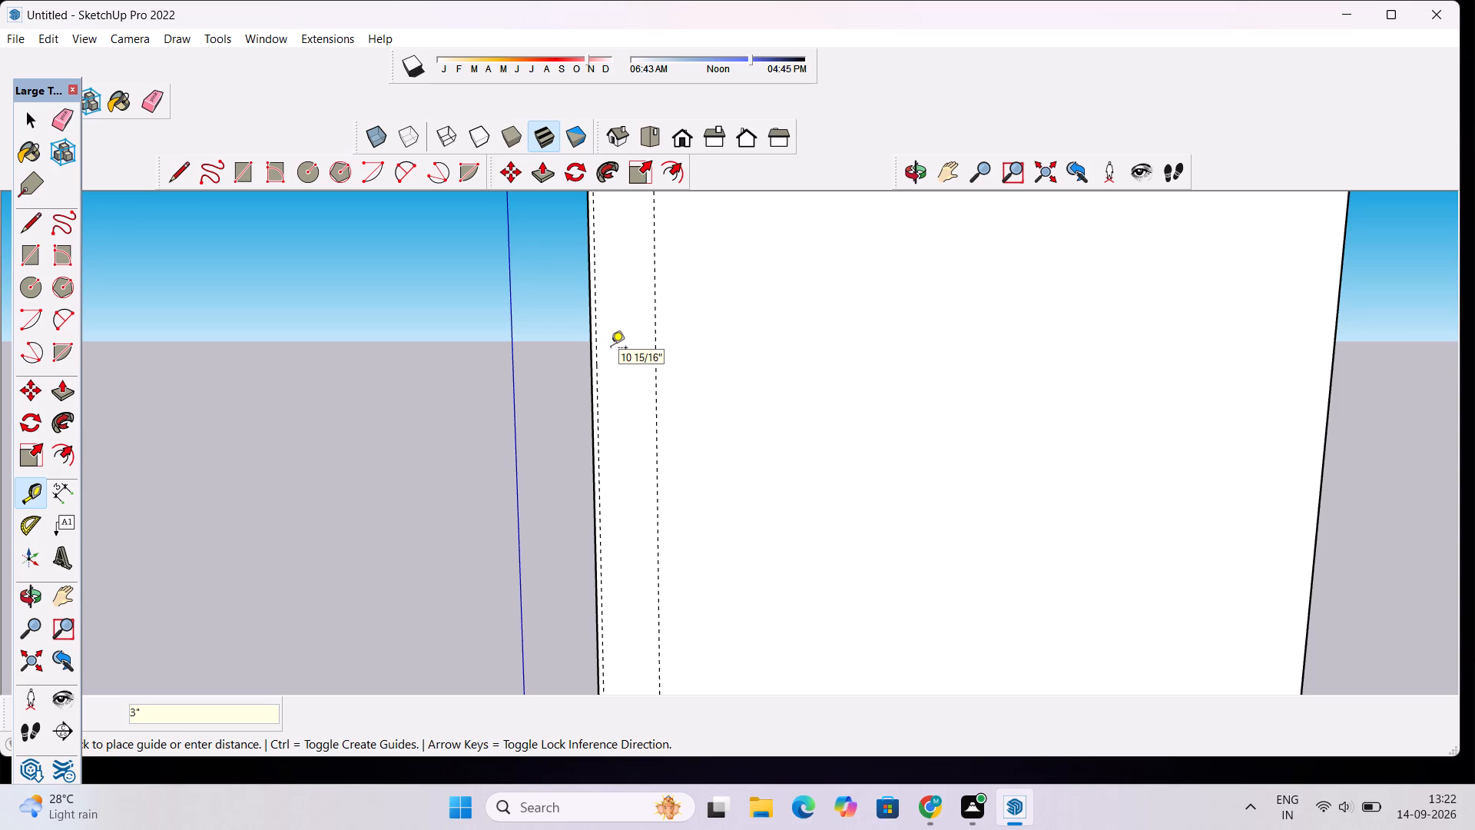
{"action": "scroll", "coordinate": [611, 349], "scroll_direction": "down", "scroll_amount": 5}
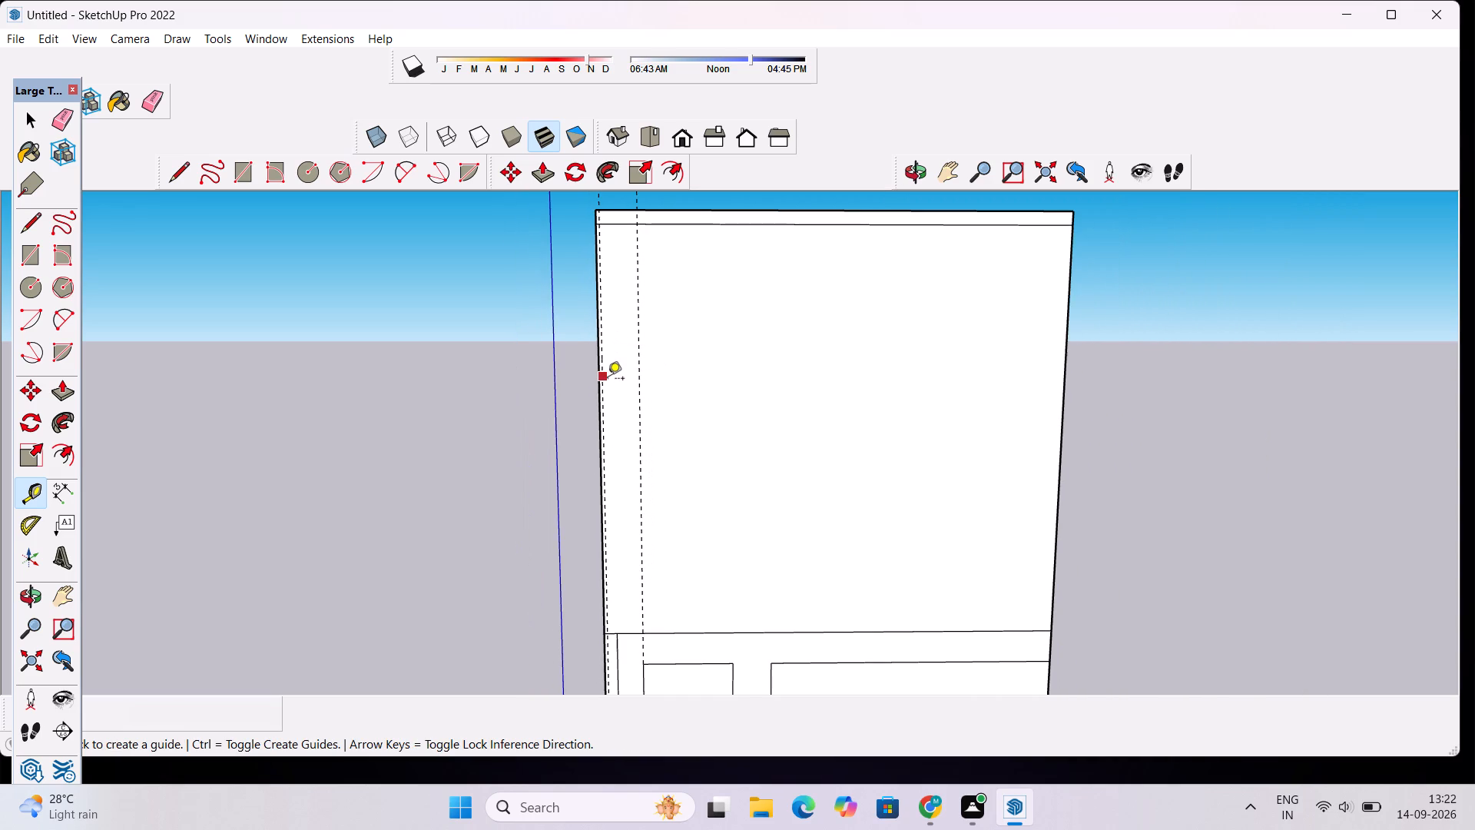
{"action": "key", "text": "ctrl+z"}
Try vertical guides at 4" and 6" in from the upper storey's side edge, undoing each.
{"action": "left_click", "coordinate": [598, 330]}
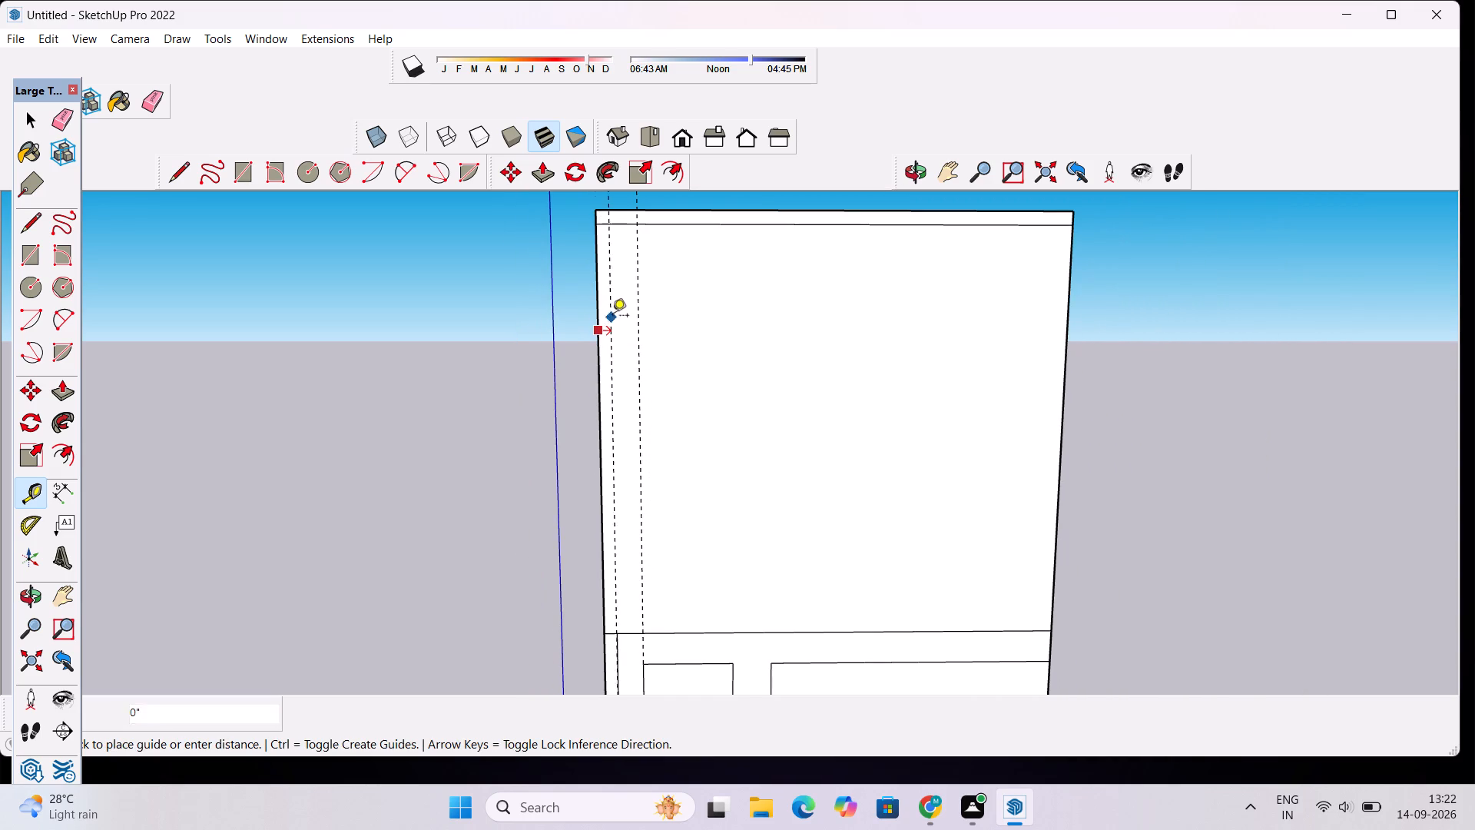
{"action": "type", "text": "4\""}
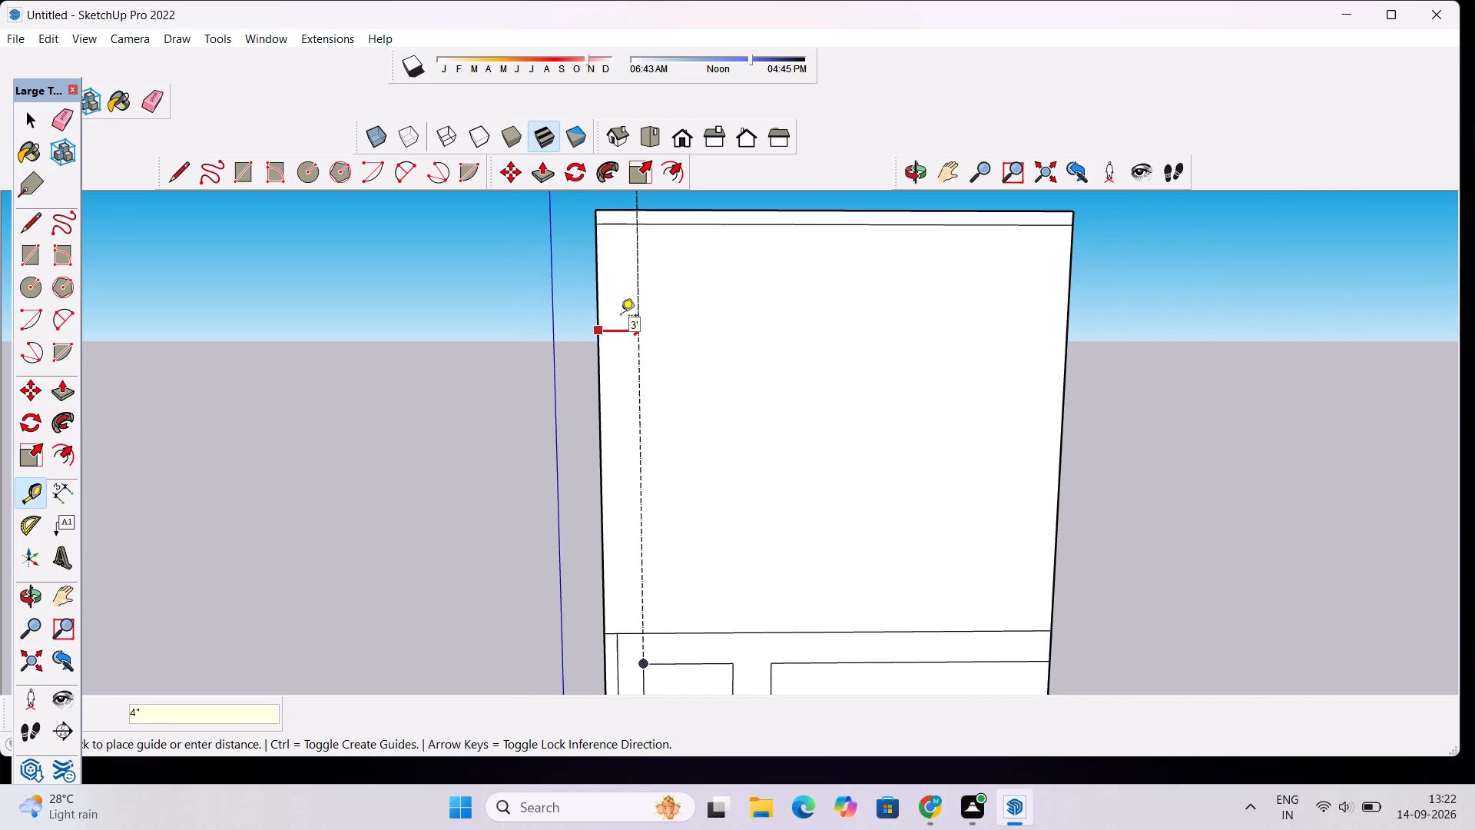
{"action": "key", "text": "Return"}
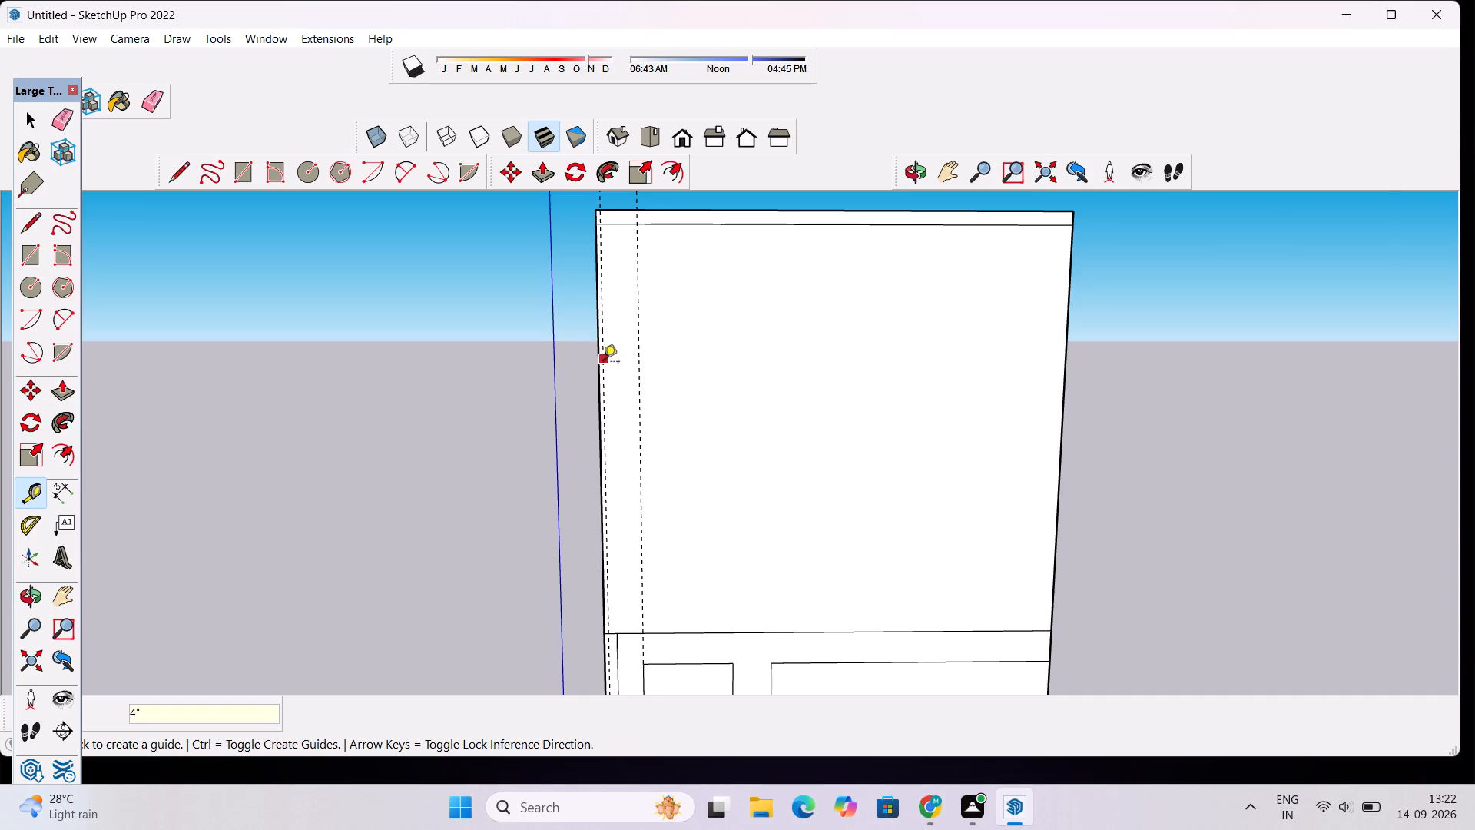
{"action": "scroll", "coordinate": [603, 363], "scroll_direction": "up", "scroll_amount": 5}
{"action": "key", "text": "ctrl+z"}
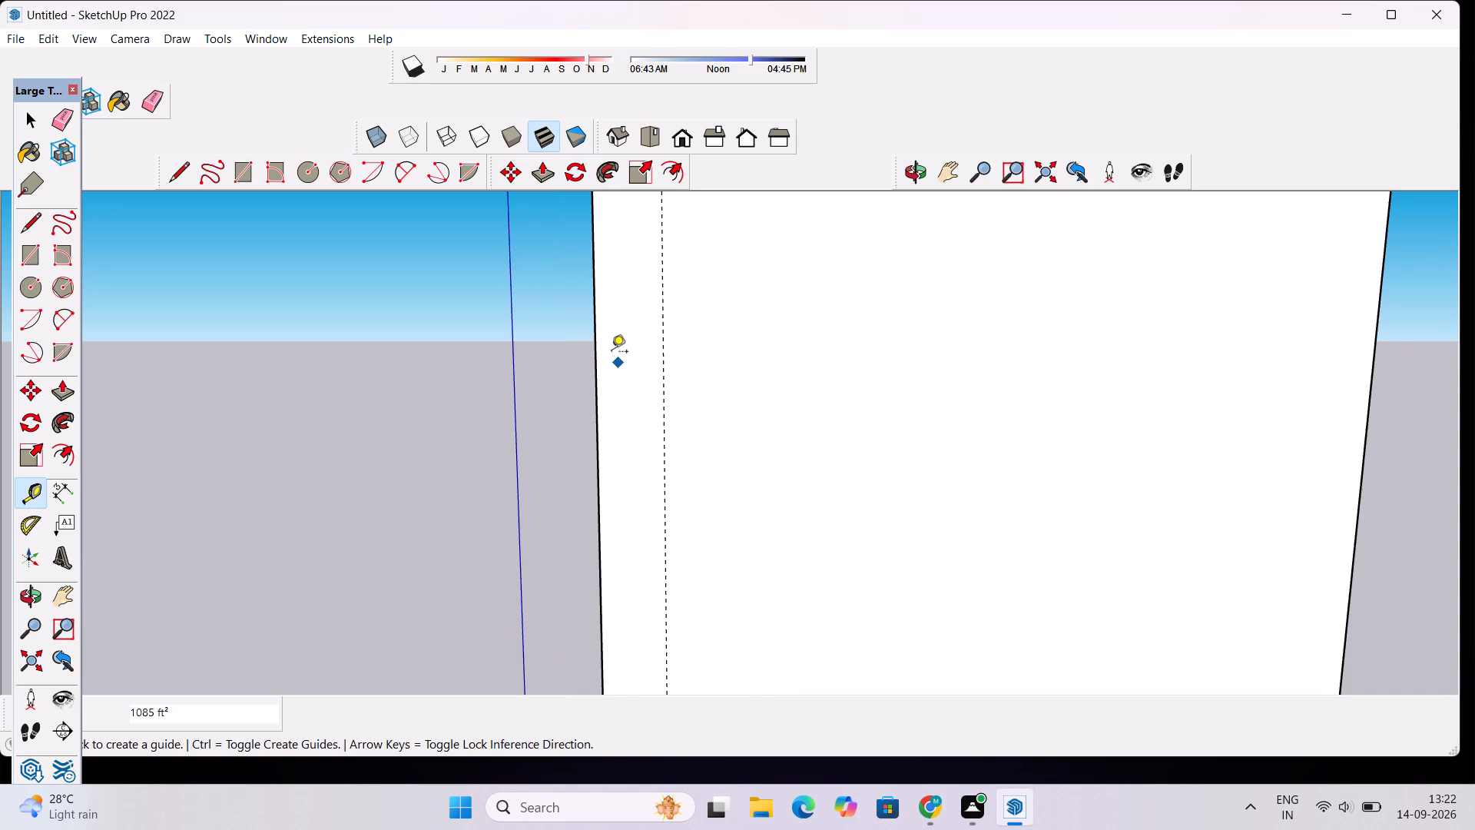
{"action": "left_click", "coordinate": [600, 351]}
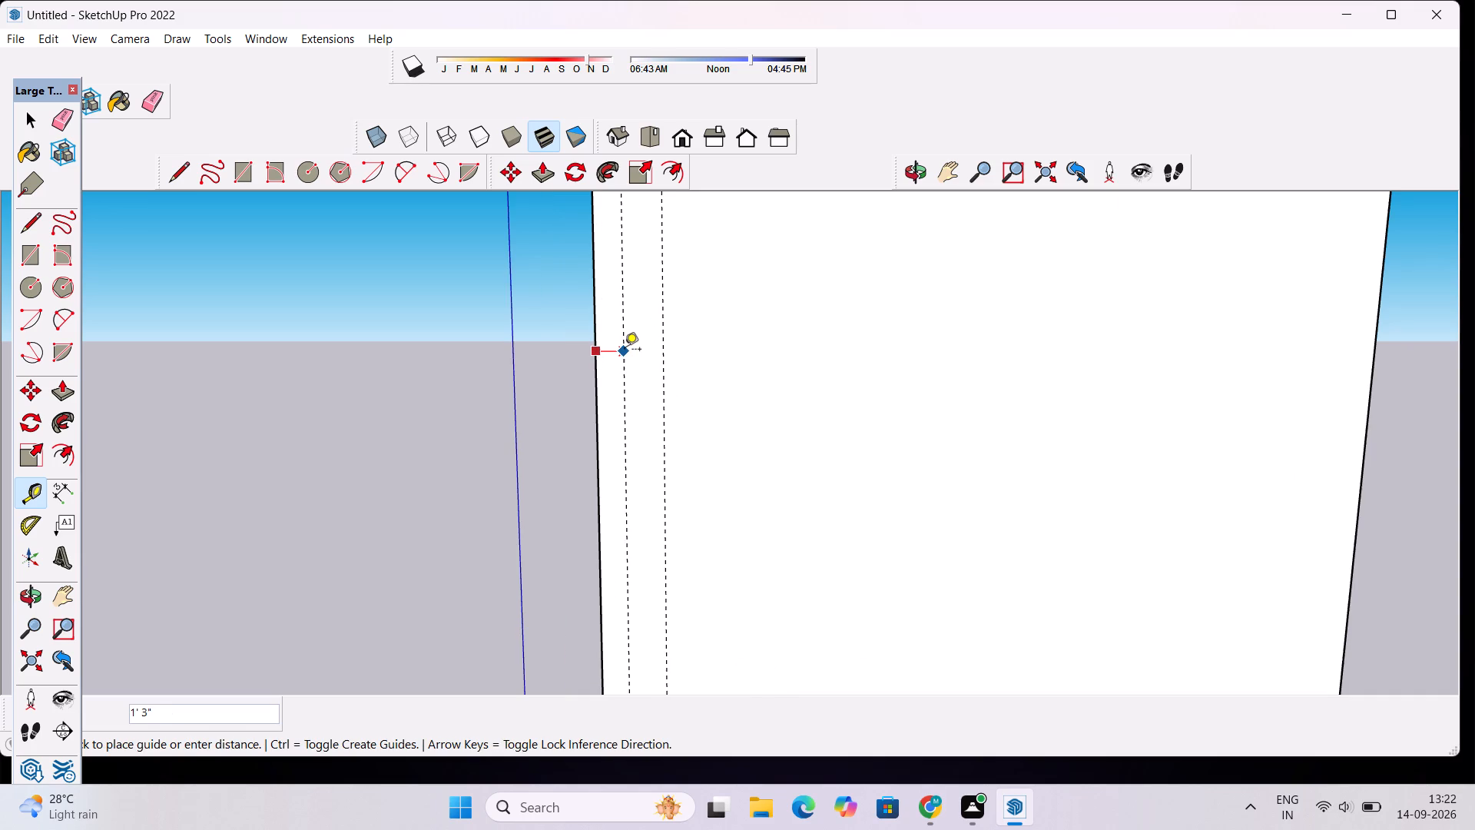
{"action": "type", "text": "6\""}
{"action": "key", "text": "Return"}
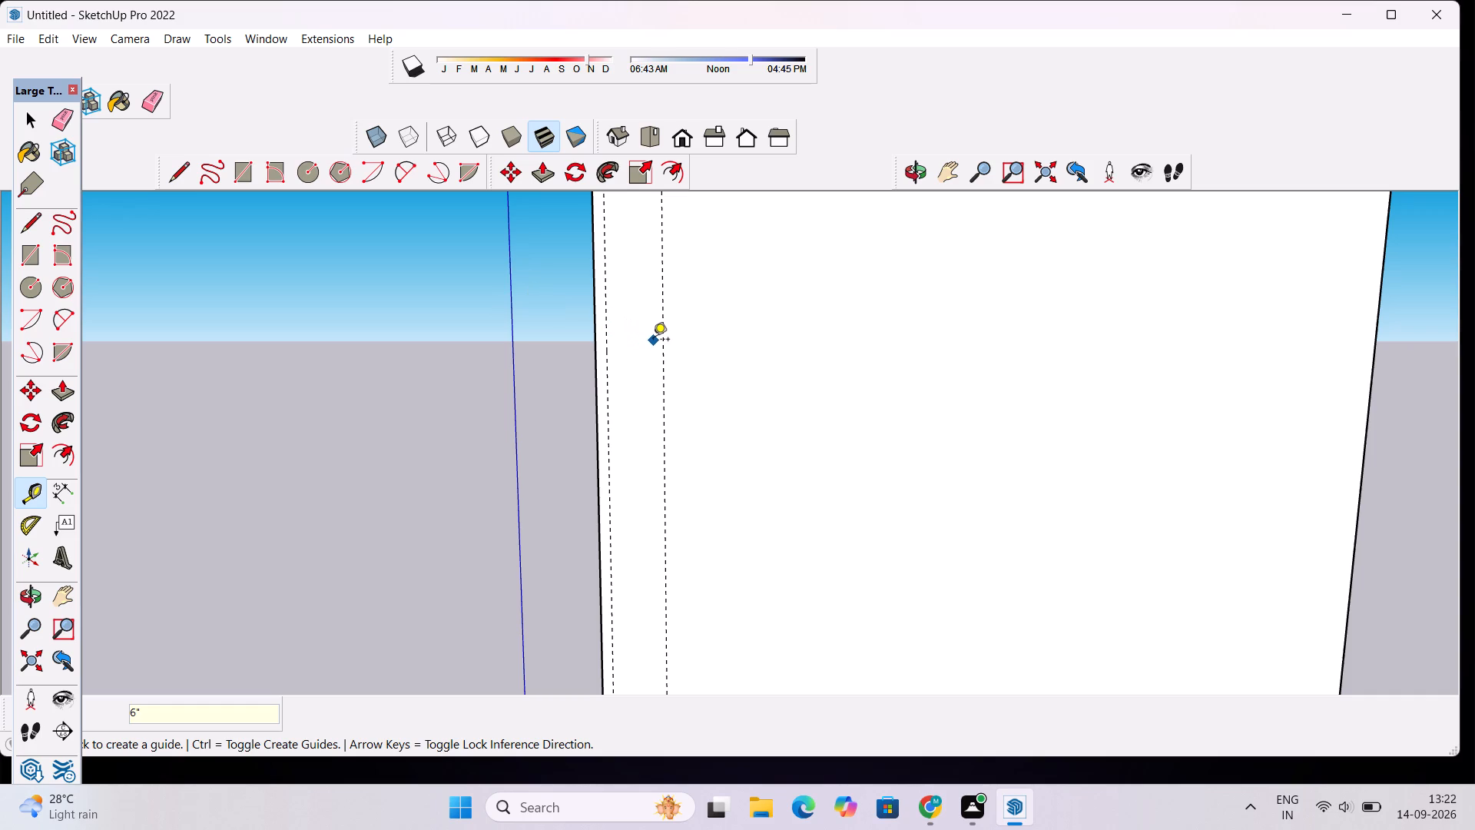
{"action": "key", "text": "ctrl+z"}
Place two vertical guides on the upper storey, 1' in from the side edge and 1' back from the 3' guide.
{"action": "left_click", "coordinate": [595, 300]}
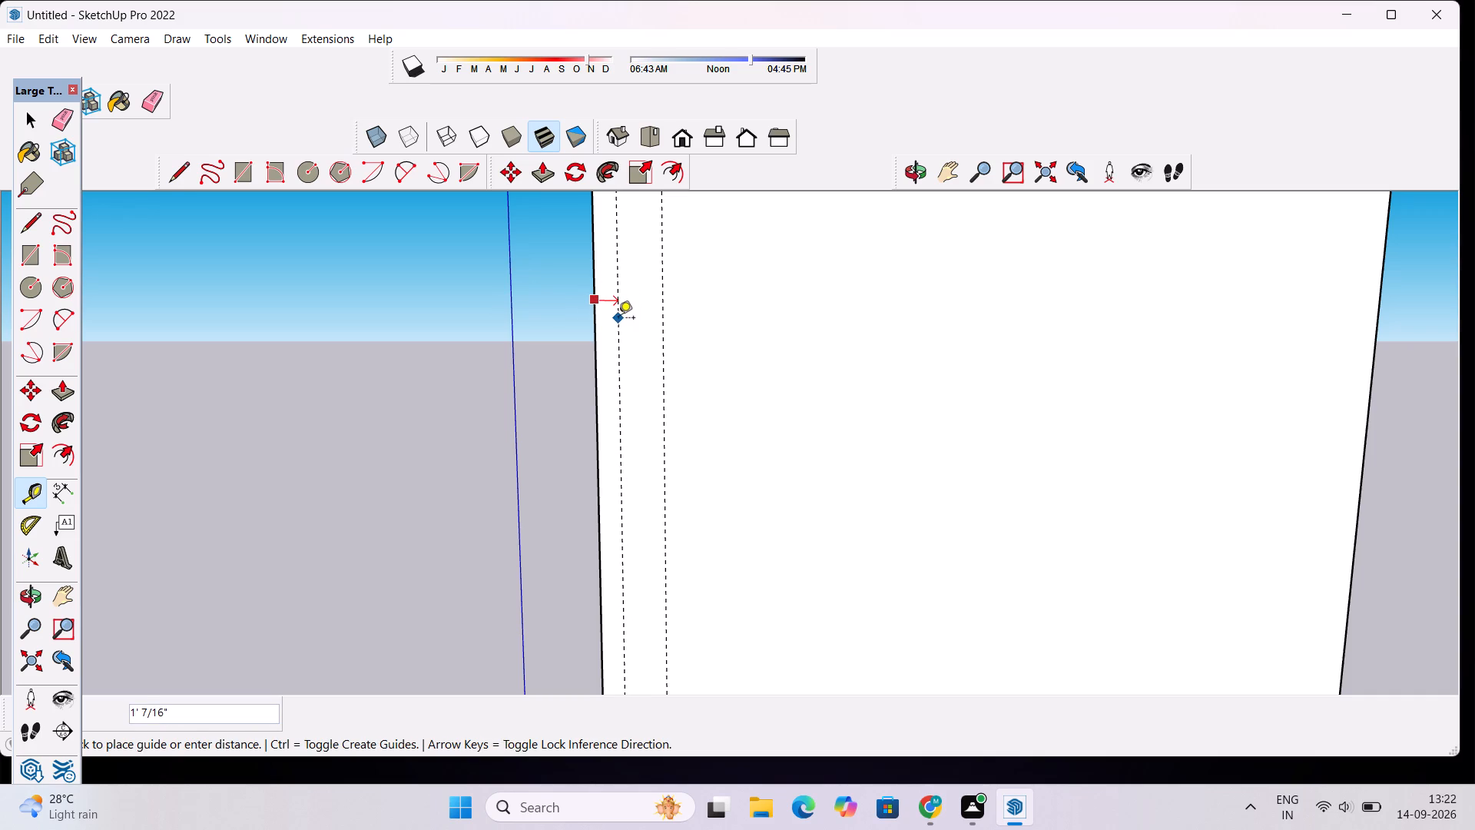
{"action": "type", "text": "1'"}
{"action": "key", "text": "Return"}
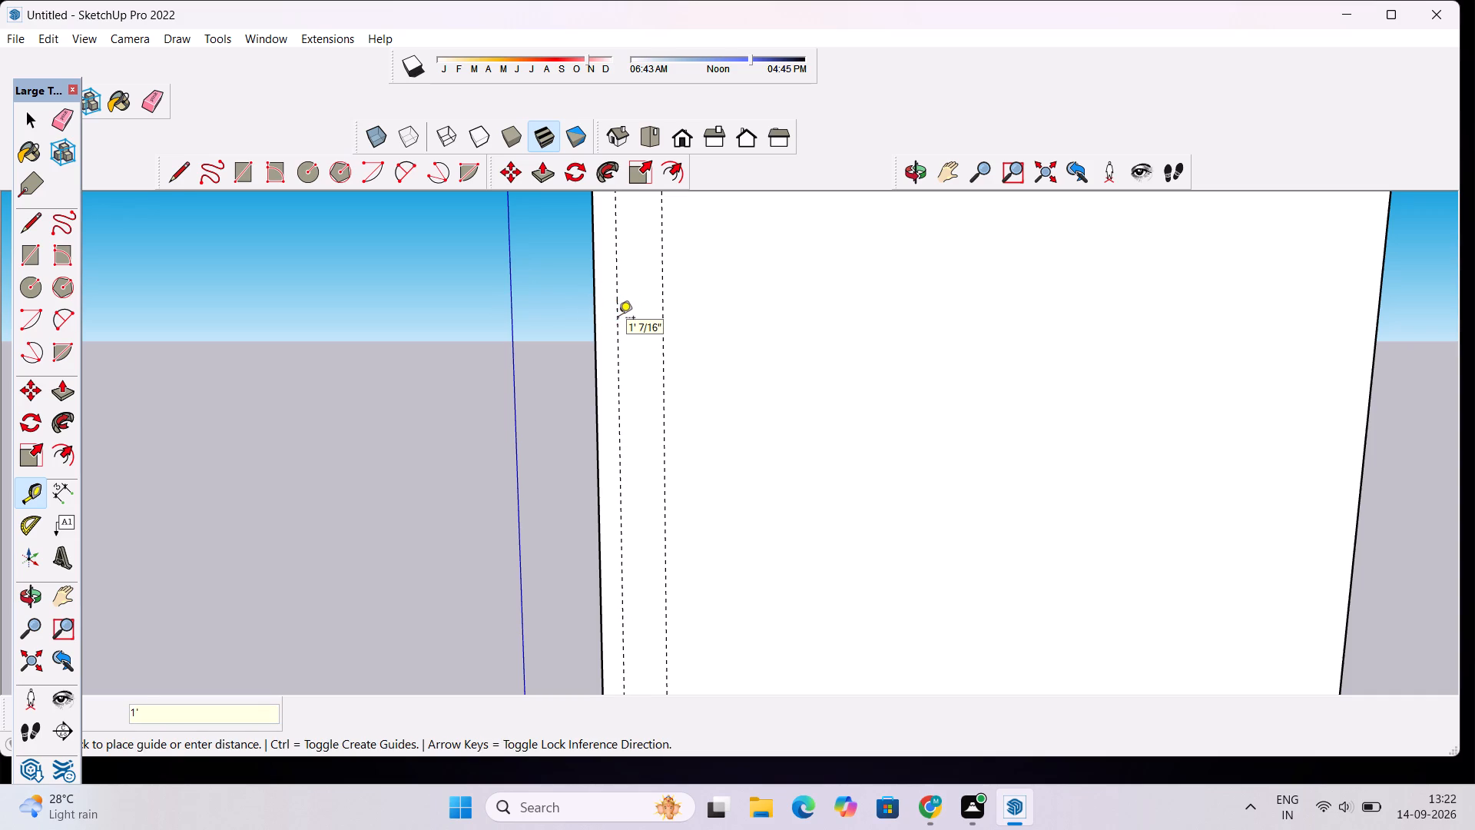
{"action": "left_click", "coordinate": [662, 282]}
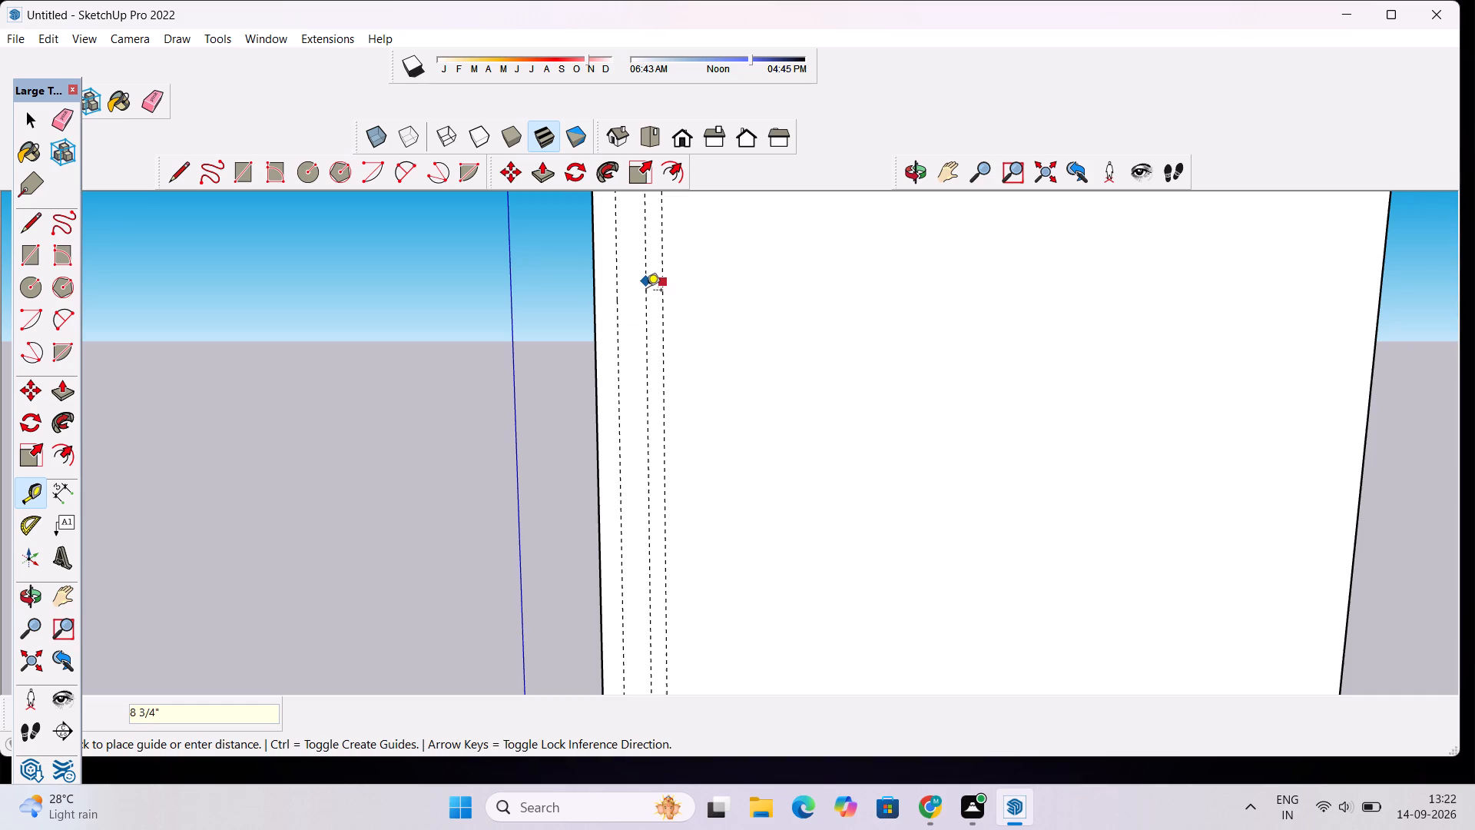
{"action": "type", "text": "1'"}
{"action": "key", "text": "Return"}
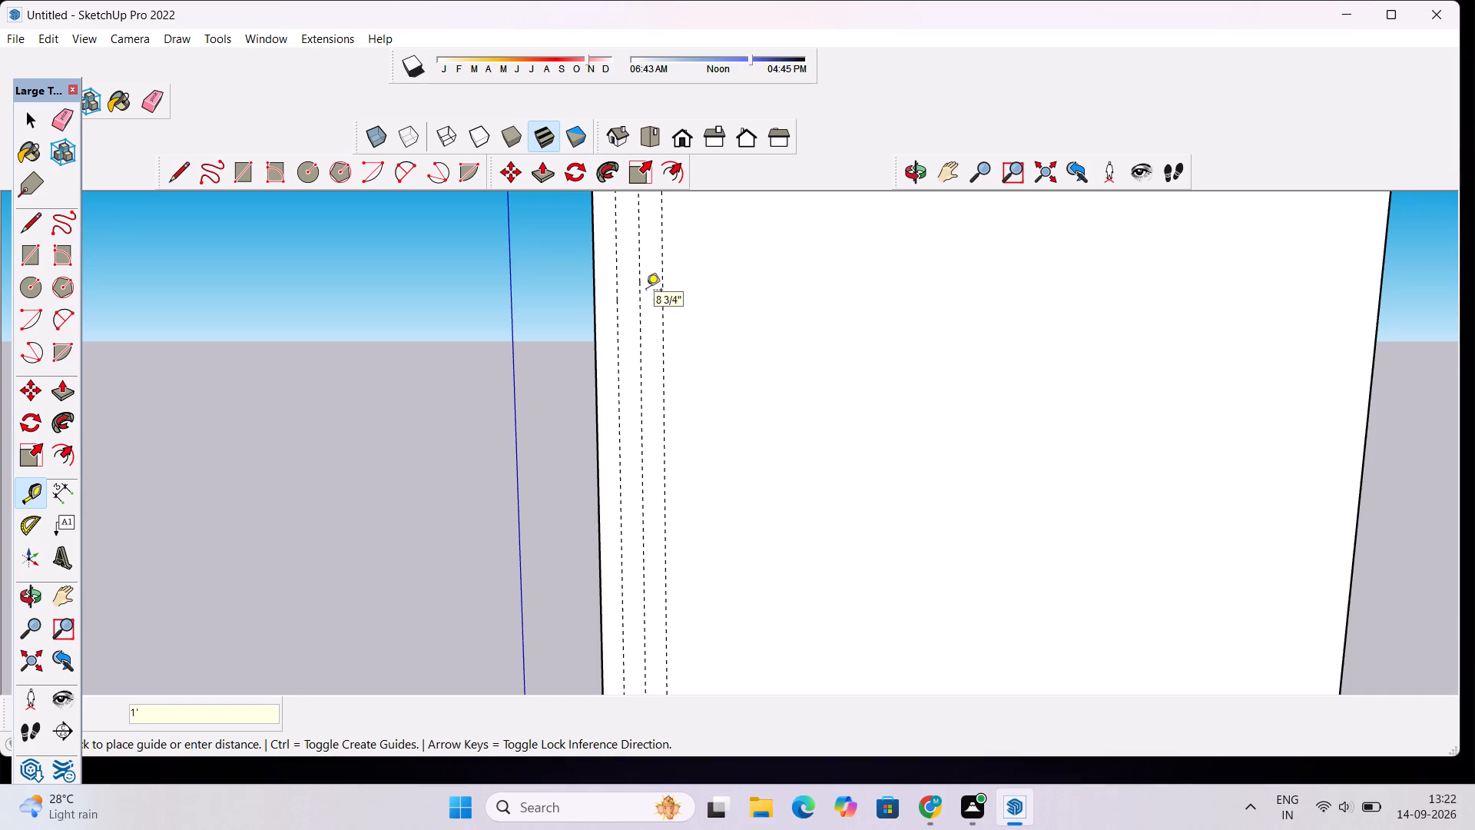
{"action": "scroll", "coordinate": [646, 295], "scroll_direction": "down", "scroll_amount": 6}
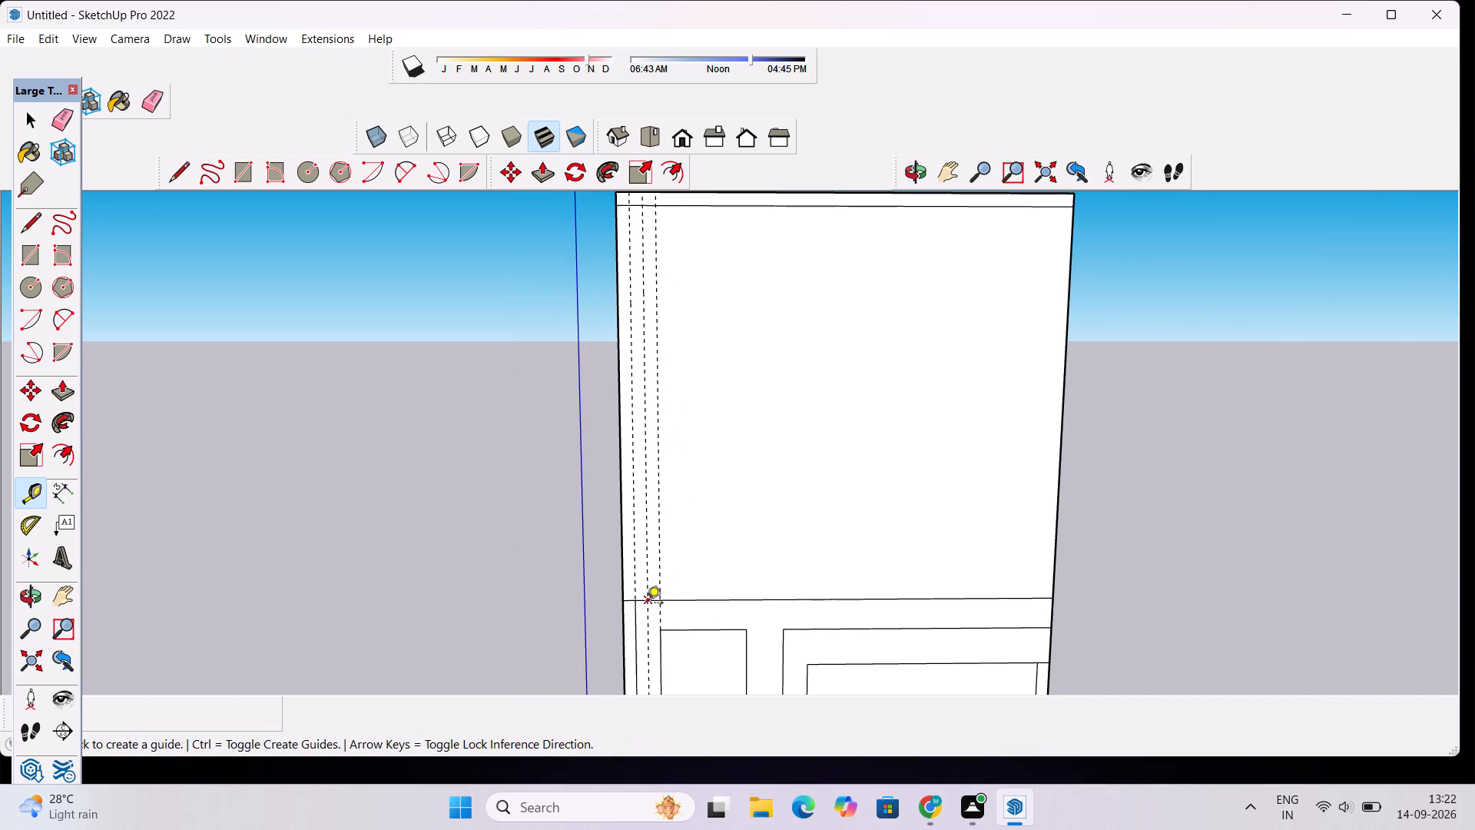
{"action": "scroll", "coordinate": [650, 628], "scroll_direction": "down", "scroll_amount": 1}
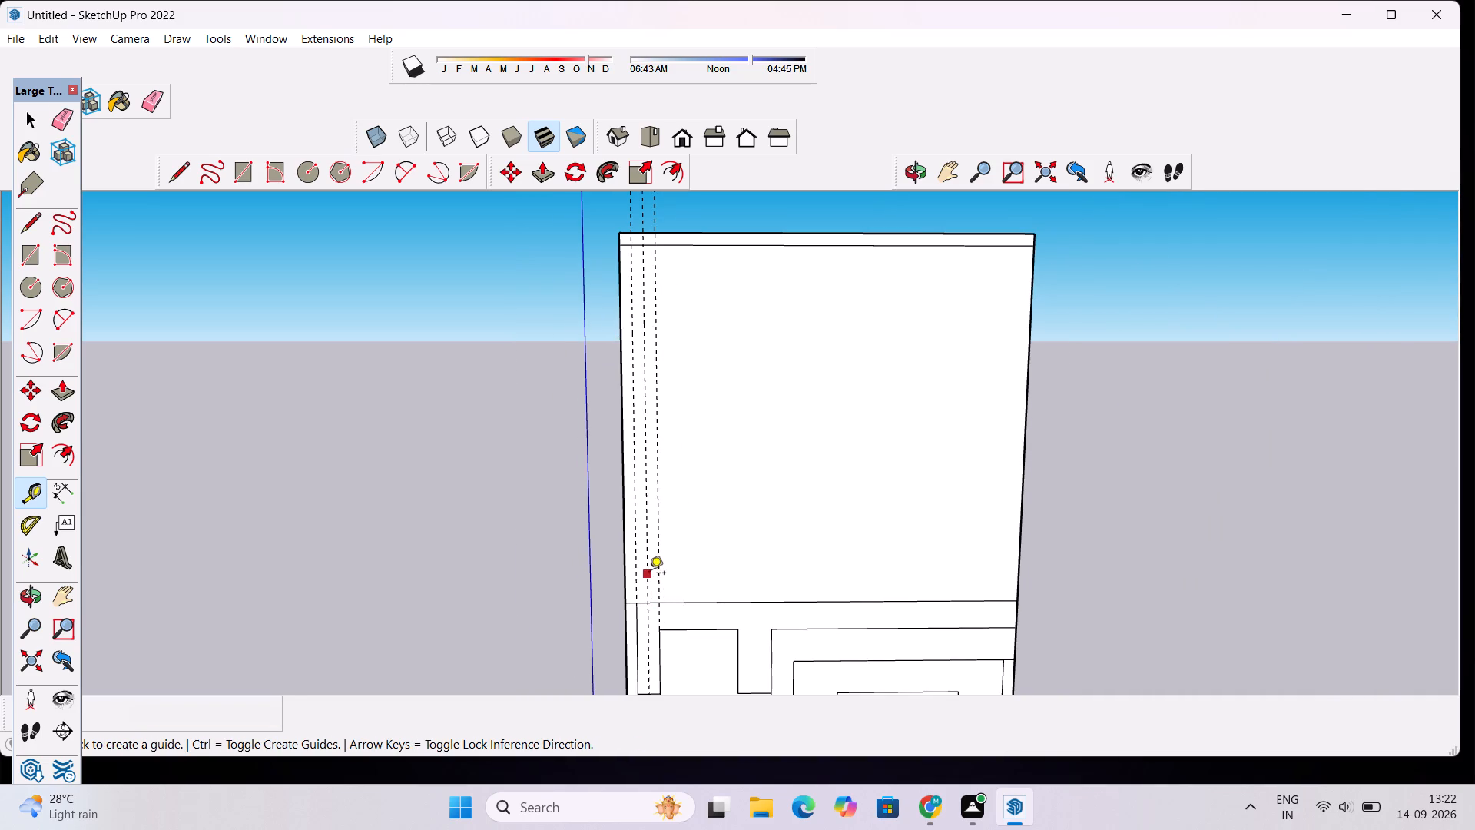
Draw a vertical line along the 3' guide from the building's top edge down to the line above the middle storey.
{"action": "key", "text": "space"}
{"action": "type", "text": "l"}
{"action": "scroll", "coordinate": [701, 244], "scroll_direction": "up", "scroll_amount": 4}
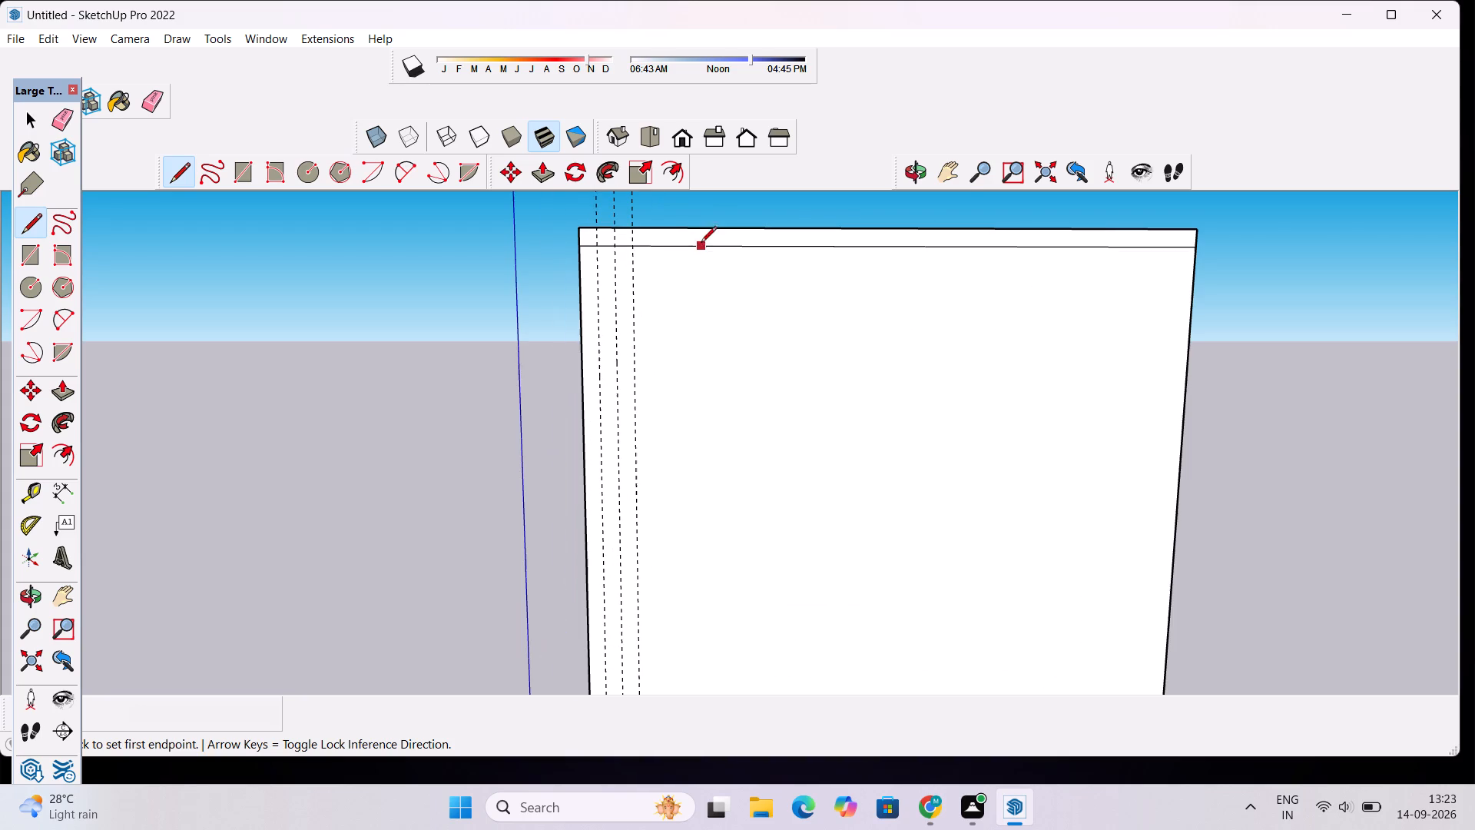
{"action": "left_click", "coordinate": [633, 227]}
{"action": "scroll", "coordinate": [623, 317], "scroll_direction": "down", "scroll_amount": 4}
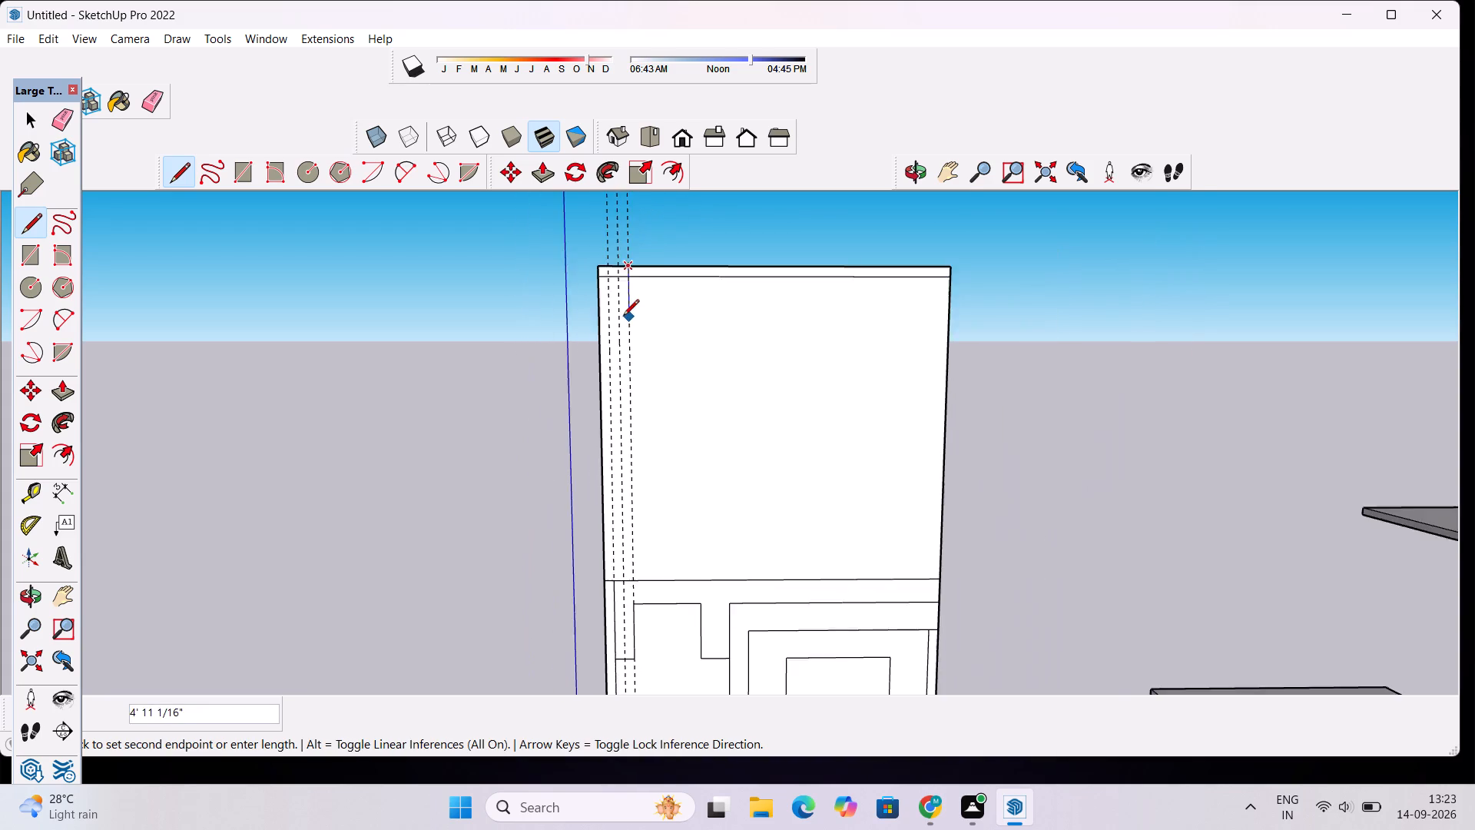
{"action": "scroll", "coordinate": [623, 317], "scroll_direction": "down", "scroll_amount": 6}
{"action": "scroll", "coordinate": [618, 498], "scroll_direction": "up", "scroll_amount": 8}
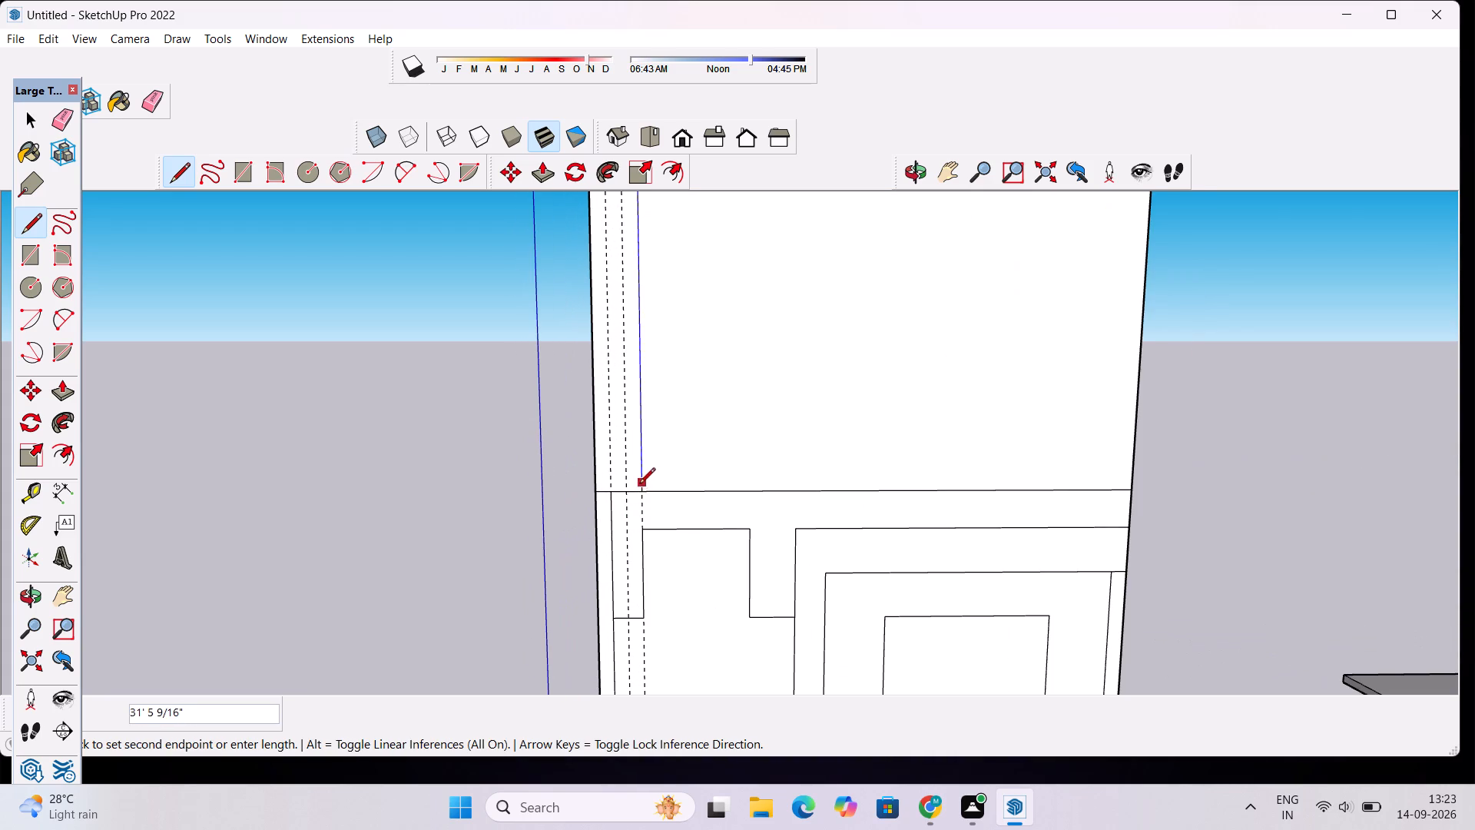
{"action": "left_click", "coordinate": [639, 493]}
{"action": "scroll", "coordinate": [639, 493], "scroll_direction": "down", "scroll_amount": 10}
{"action": "scroll", "coordinate": [585, 310], "scroll_direction": "up", "scroll_amount": 3}
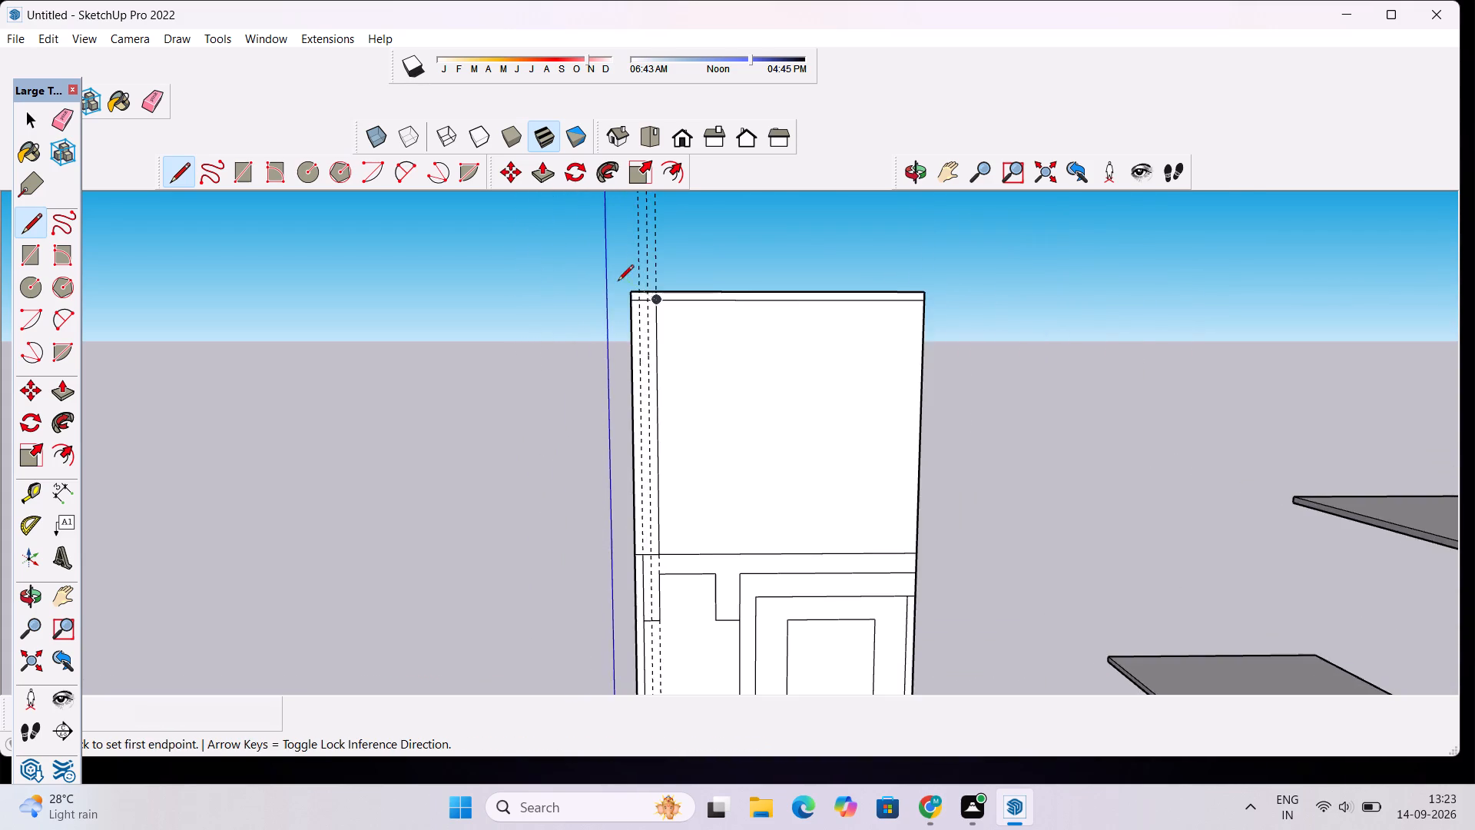
Draw a 32' vertical line along the 1' guide from the building's top edge down to the line above the middle storey.
{"action": "scroll", "coordinate": [618, 278], "scroll_direction": "up", "scroll_amount": 9}
{"action": "left_click", "coordinate": [668, 316]}
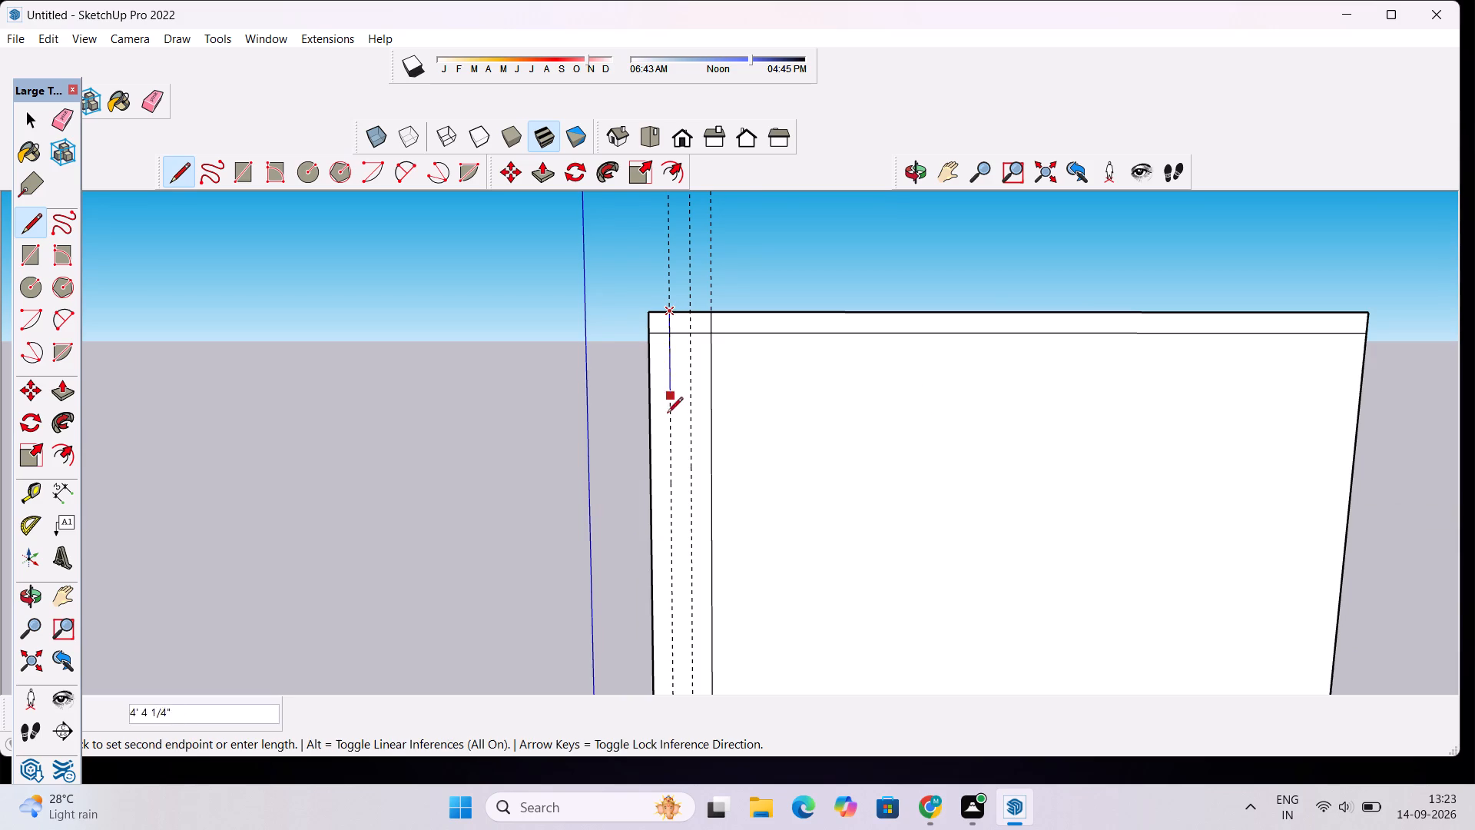
{"action": "scroll", "coordinate": [665, 411], "scroll_direction": "down", "scroll_amount": 14}
{"action": "scroll", "coordinate": [639, 518], "scroll_direction": "up", "scroll_amount": 9}
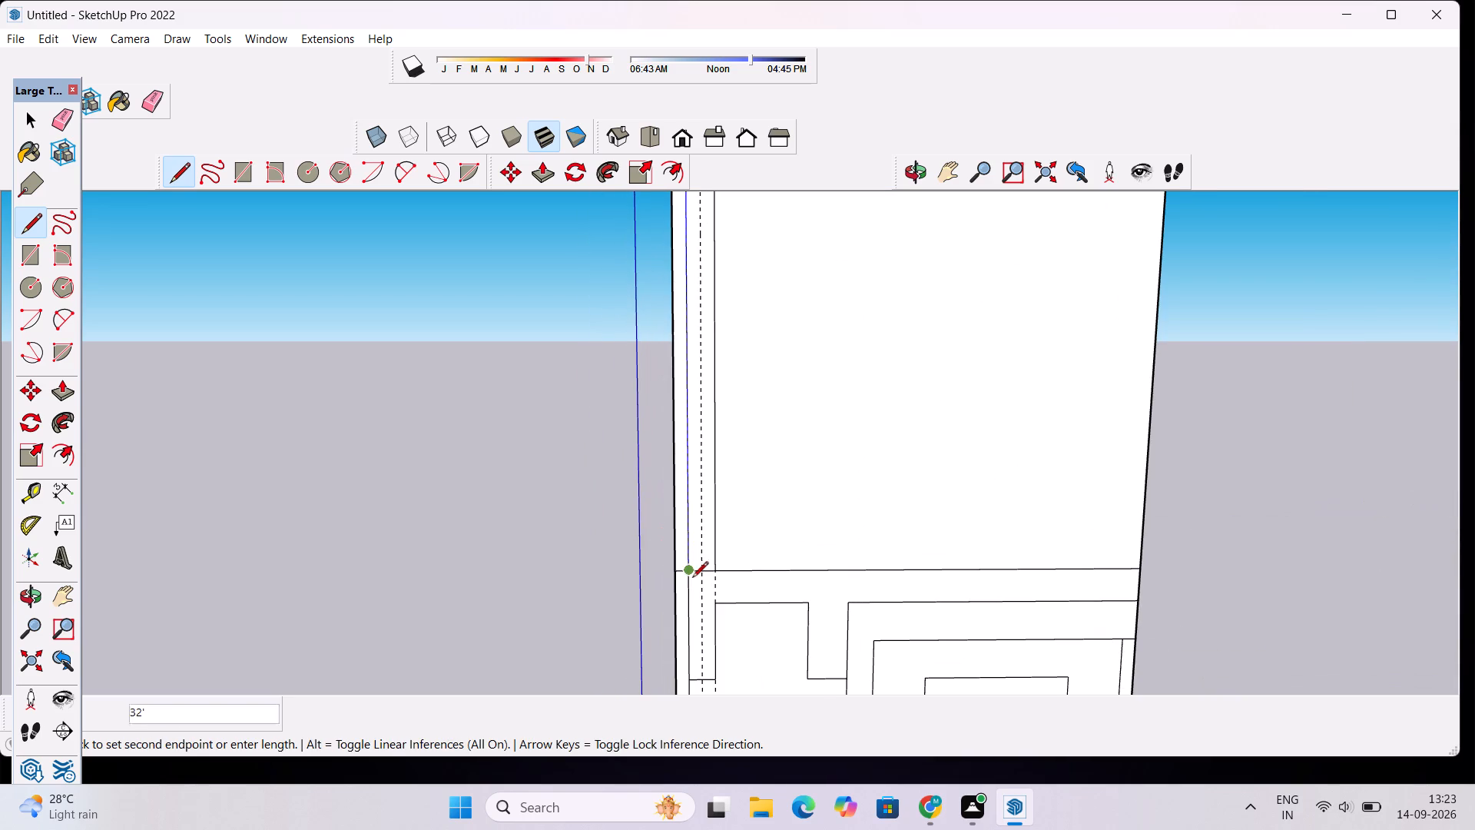
{"action": "scroll", "coordinate": [691, 582], "scroll_direction": "up", "scroll_amount": 3}
{"action": "left_click", "coordinate": [690, 566]}
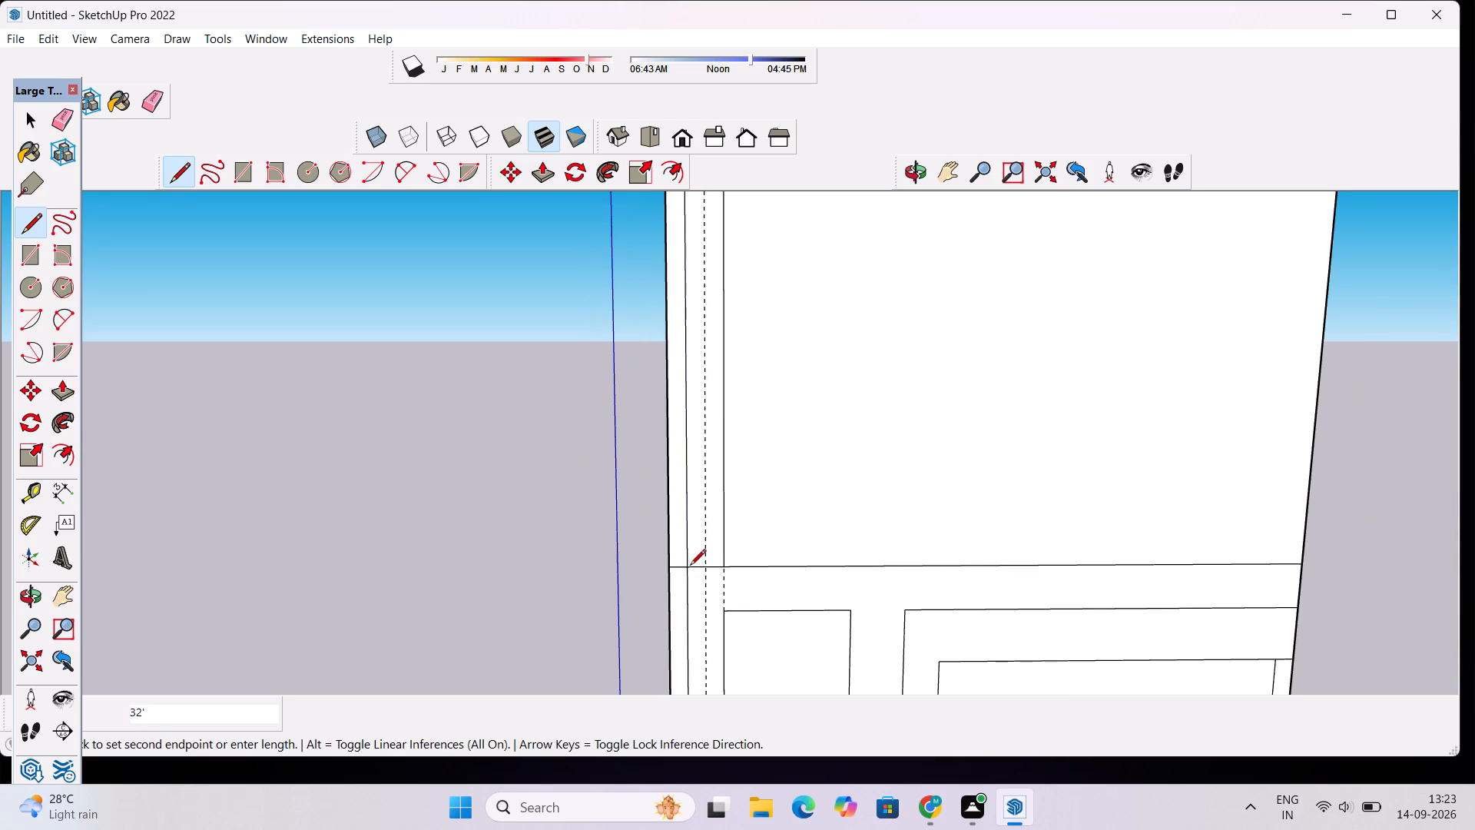
Draw a 32' vertical line along the middle guide from the building's top edge down to the line above the middle storey.
{"action": "scroll", "coordinate": [690, 566], "scroll_direction": "down", "scroll_amount": 9}
{"action": "scroll", "coordinate": [690, 324], "scroll_direction": "up", "scroll_amount": 3}
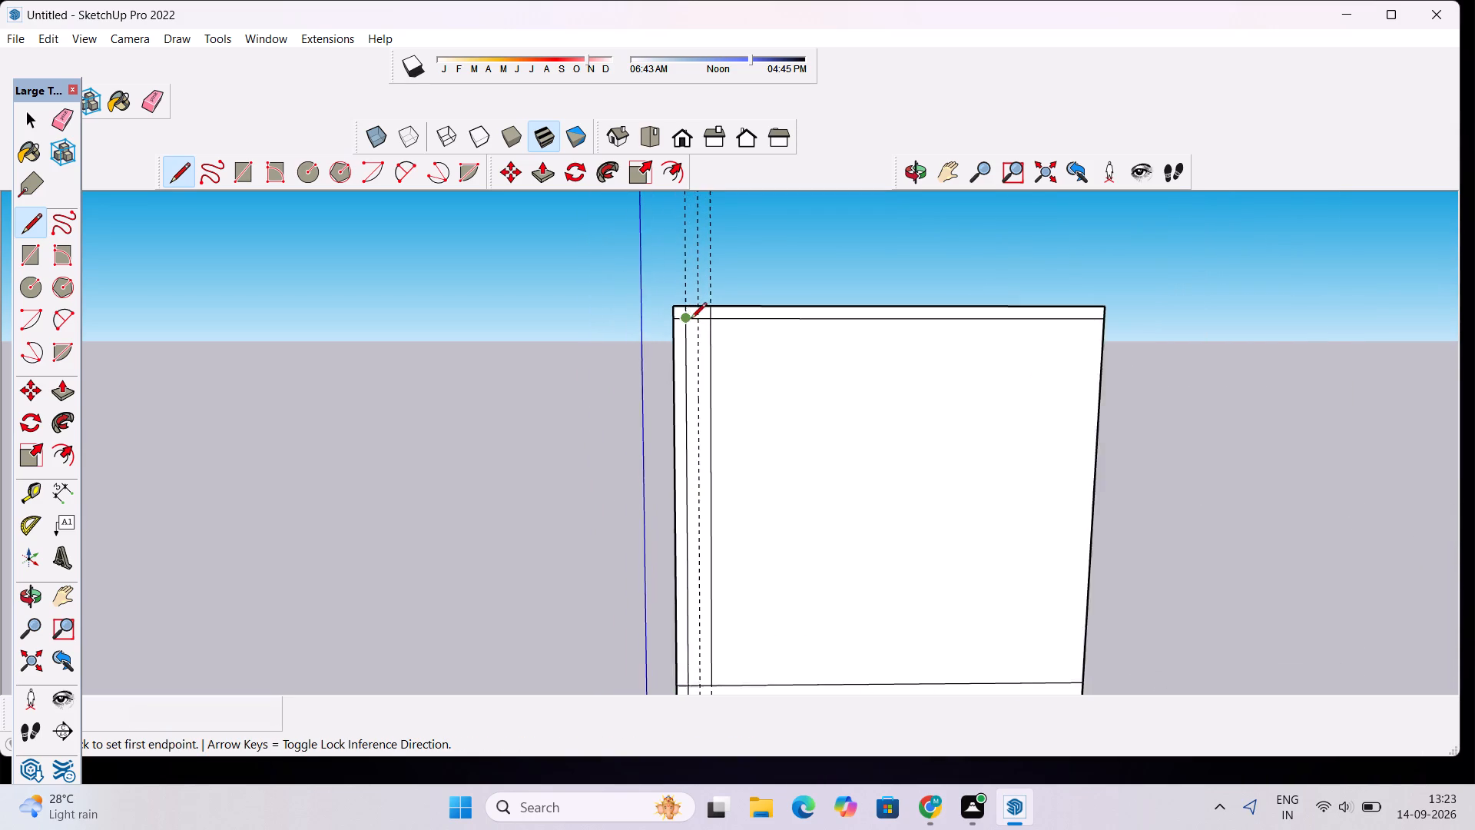
{"action": "scroll", "coordinate": [691, 320], "scroll_direction": "up", "scroll_amount": 6}
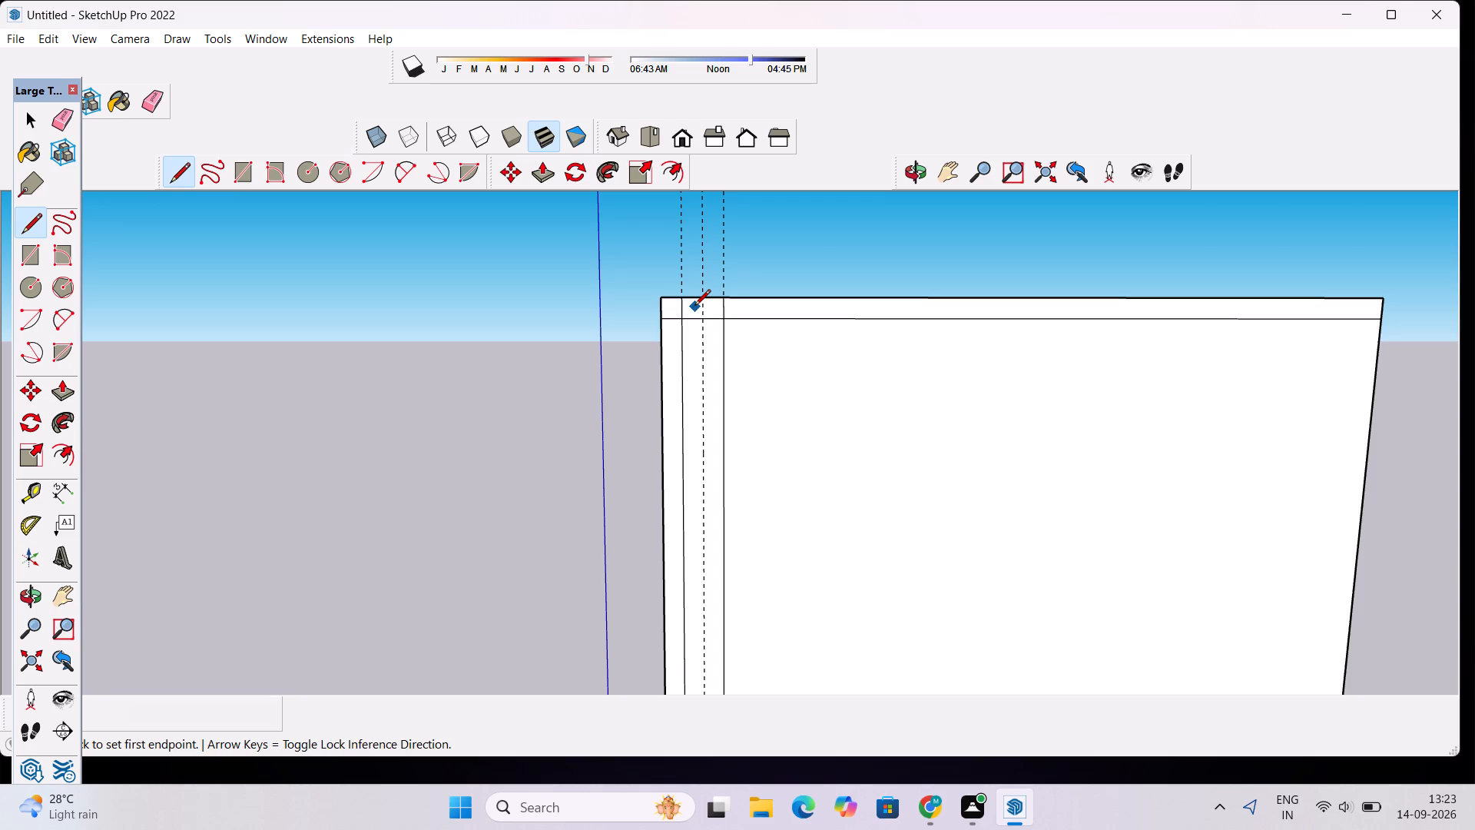
{"action": "left_click", "coordinate": [702, 297]}
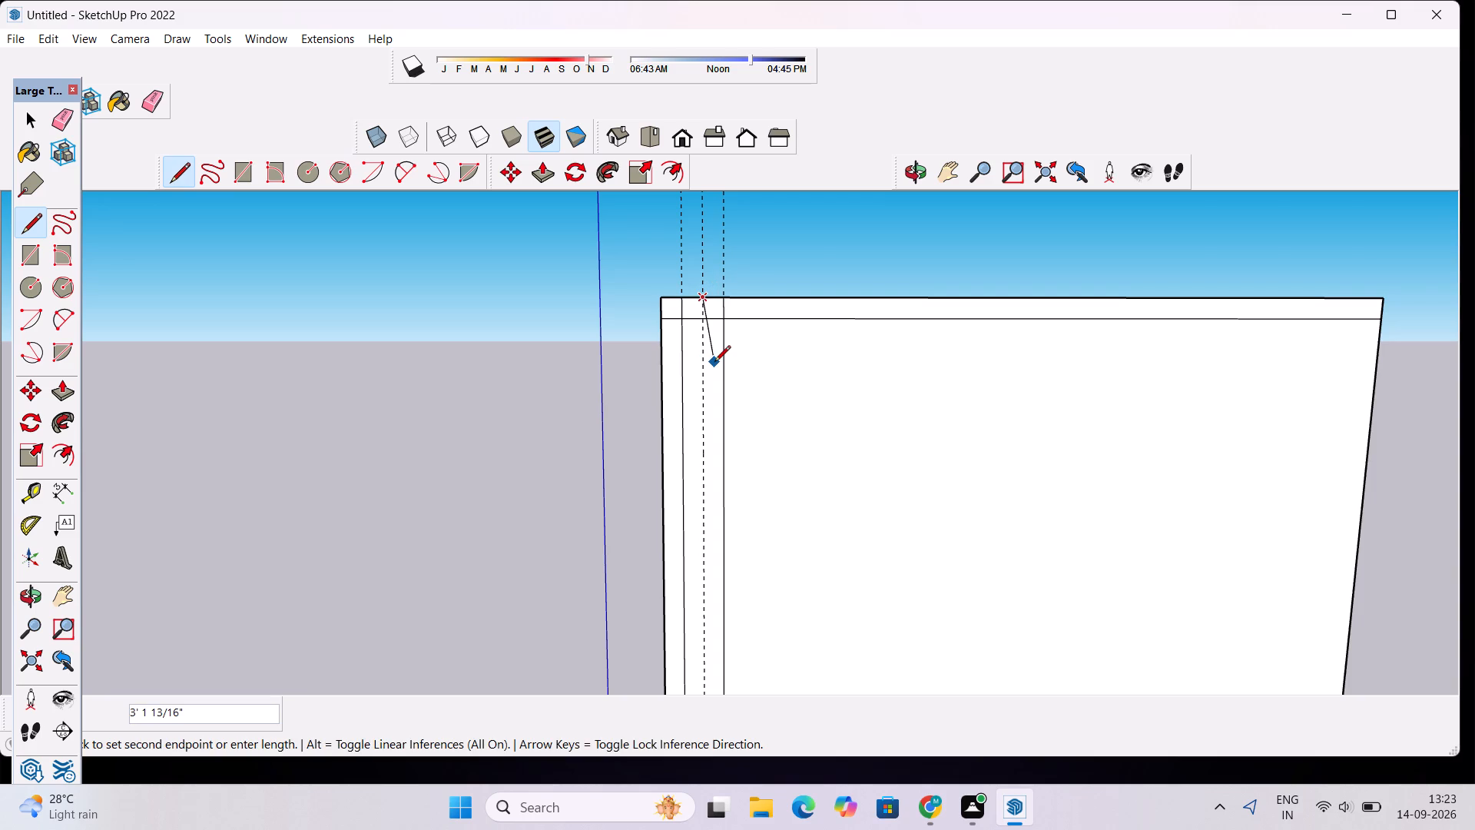
{"action": "scroll", "coordinate": [712, 356], "scroll_direction": "down", "scroll_amount": 8}
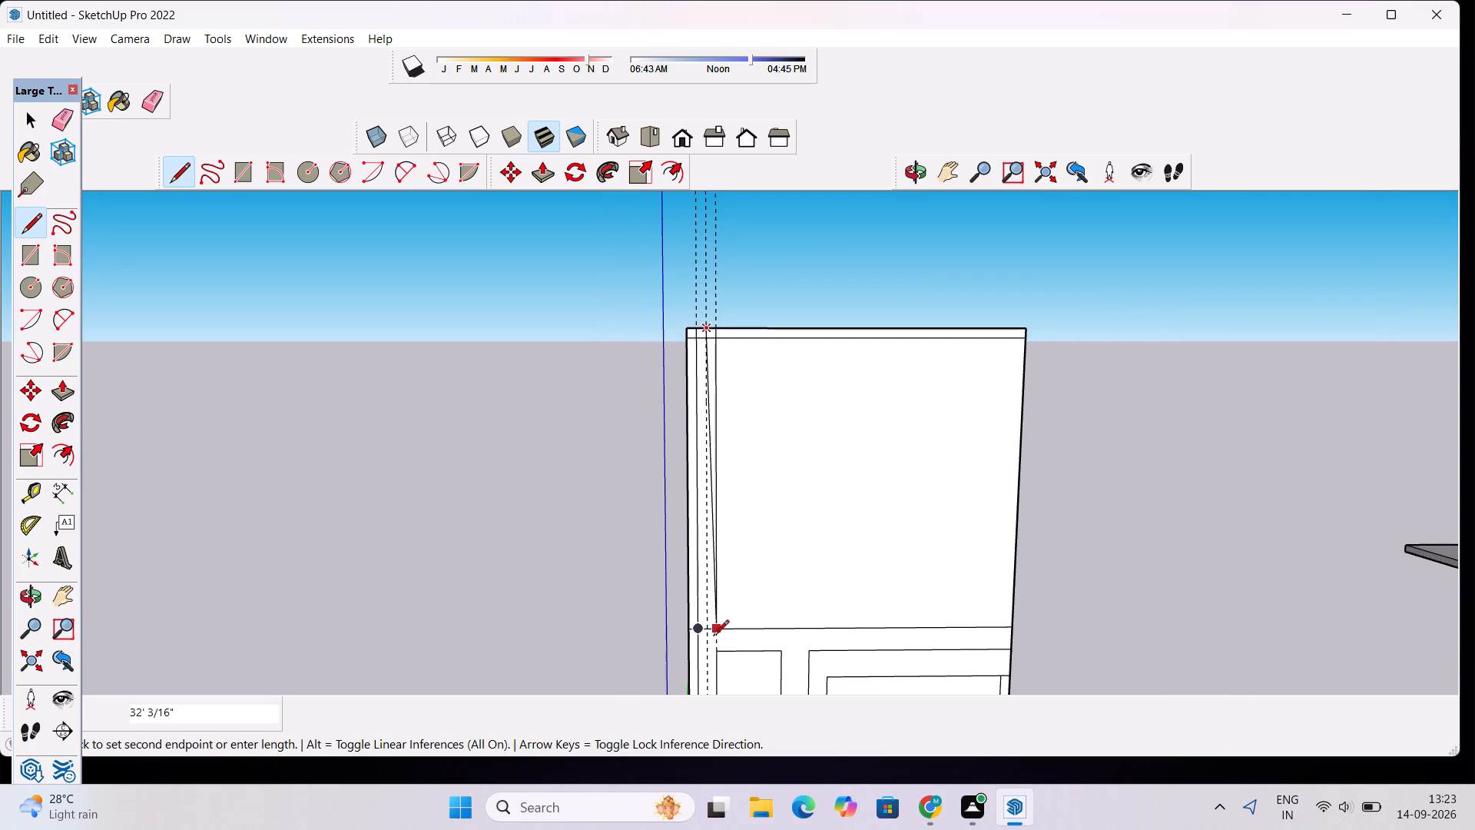
{"action": "scroll", "coordinate": [713, 638], "scroll_direction": "up", "scroll_amount": 10}
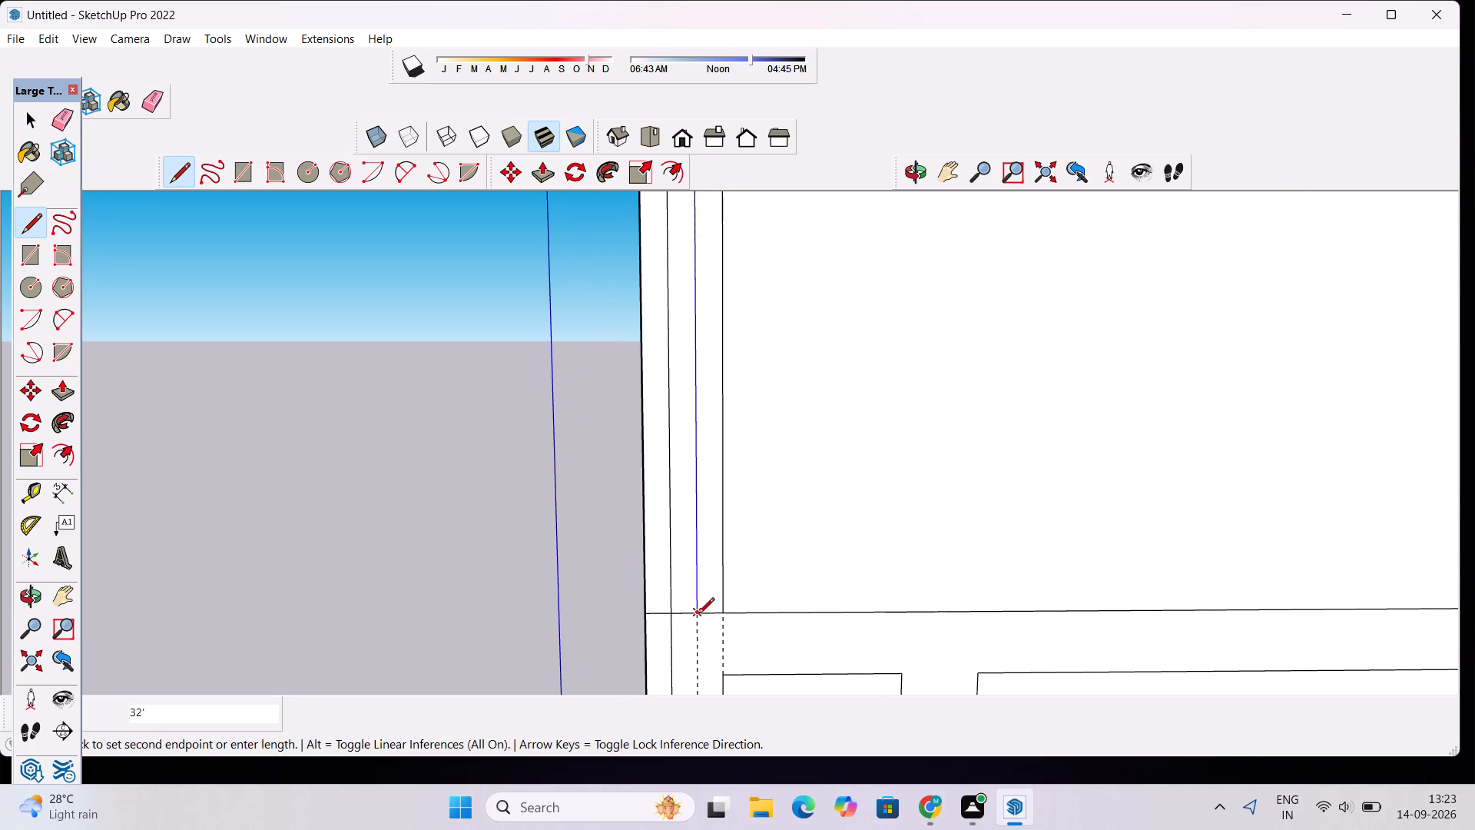
{"action": "left_click", "coordinate": [698, 615]}
{"action": "scroll", "coordinate": [689, 546], "scroll_direction": "down", "scroll_amount": 7}
{"action": "key", "text": "space"}
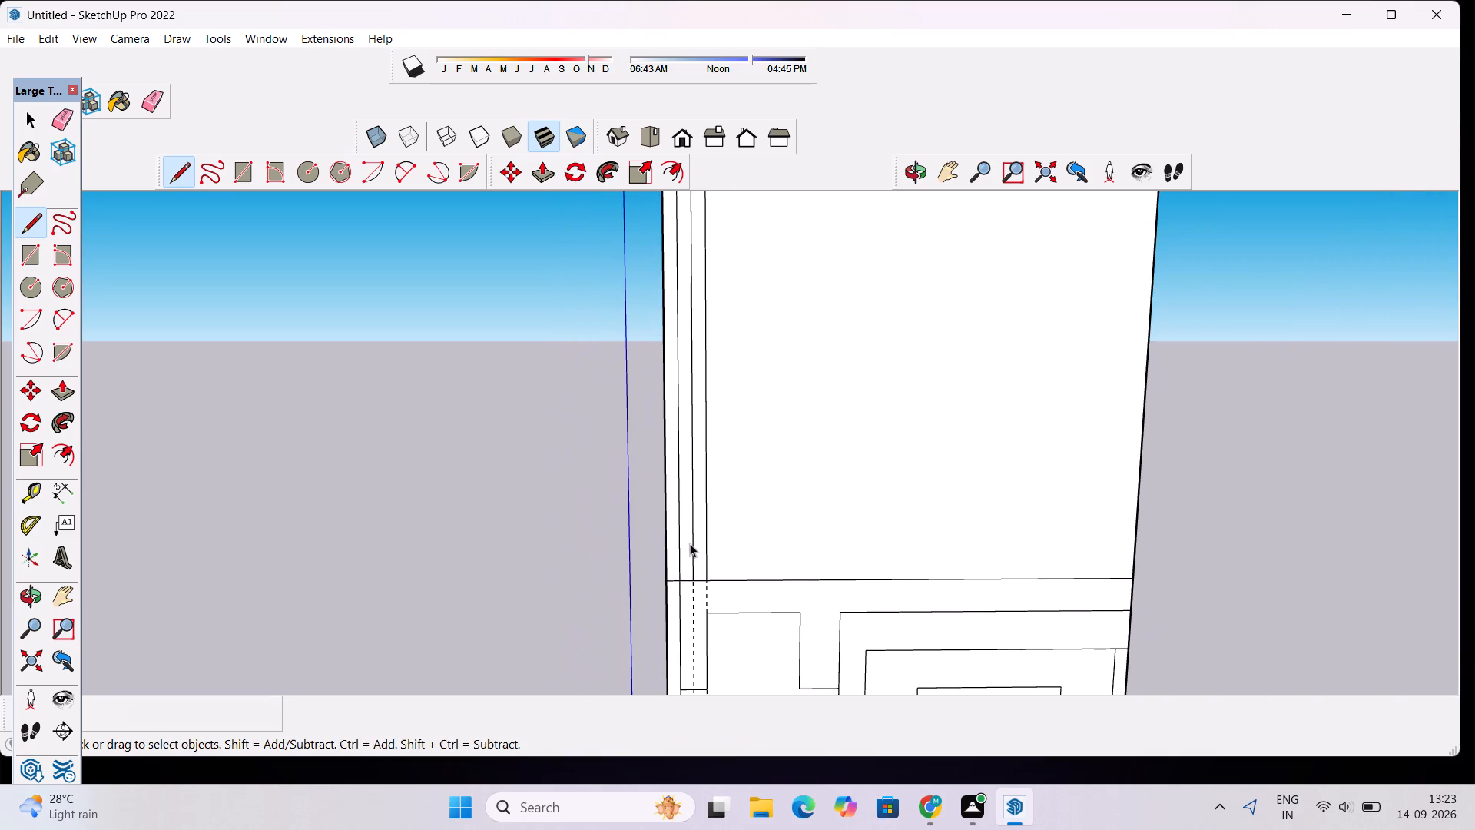
Erase the three vertical guides above the upper storey's side strips.
{"action": "key", "text": "e"}
{"action": "scroll", "coordinate": [692, 545], "scroll_direction": "down", "scroll_amount": 9}
{"action": "left_click_drag", "start_coordinate": [706, 300], "coordinate": [700, 308]}
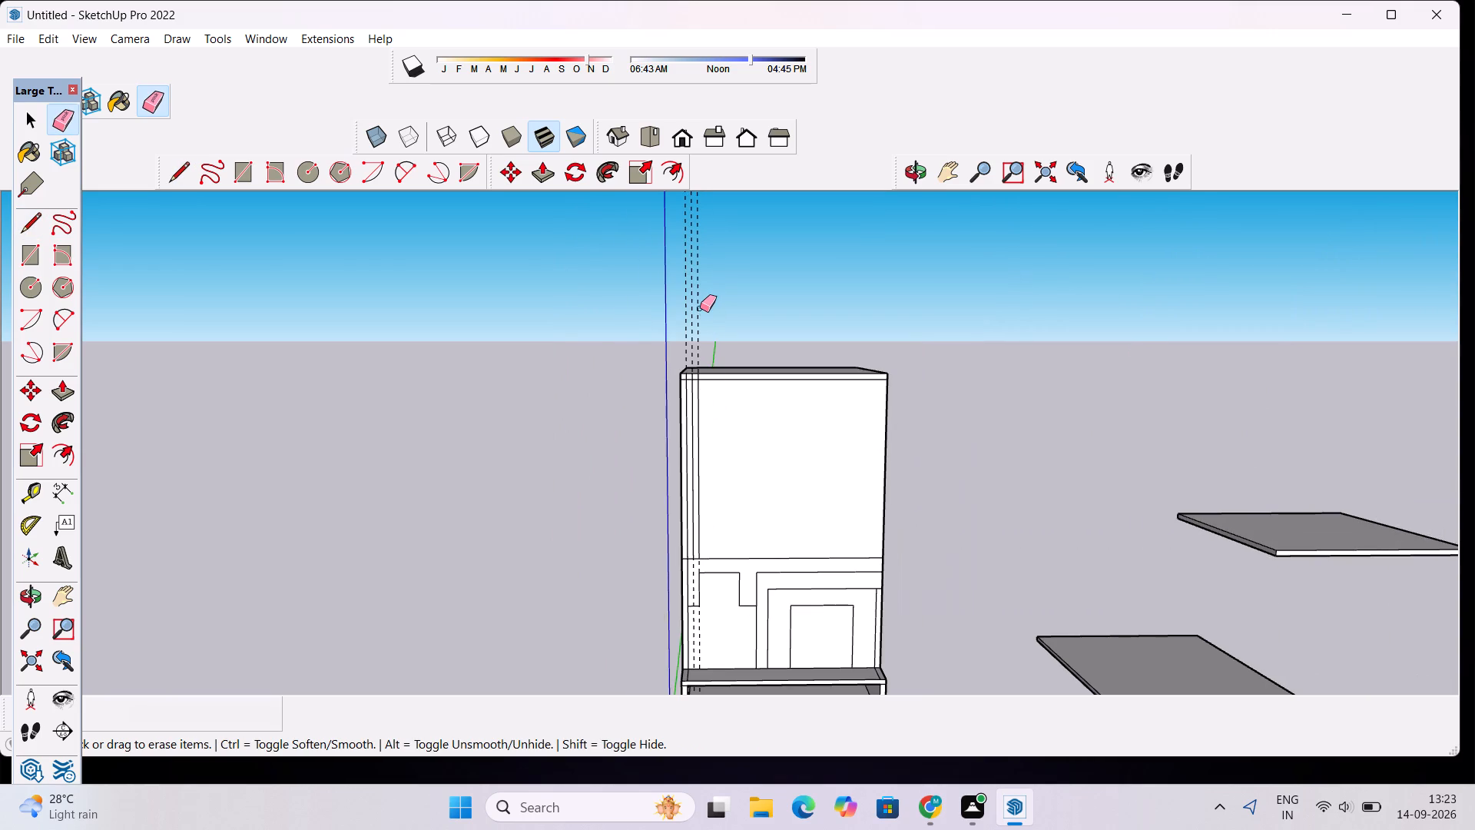
{"action": "left_click_drag", "start_coordinate": [700, 308], "coordinate": [681, 324]}
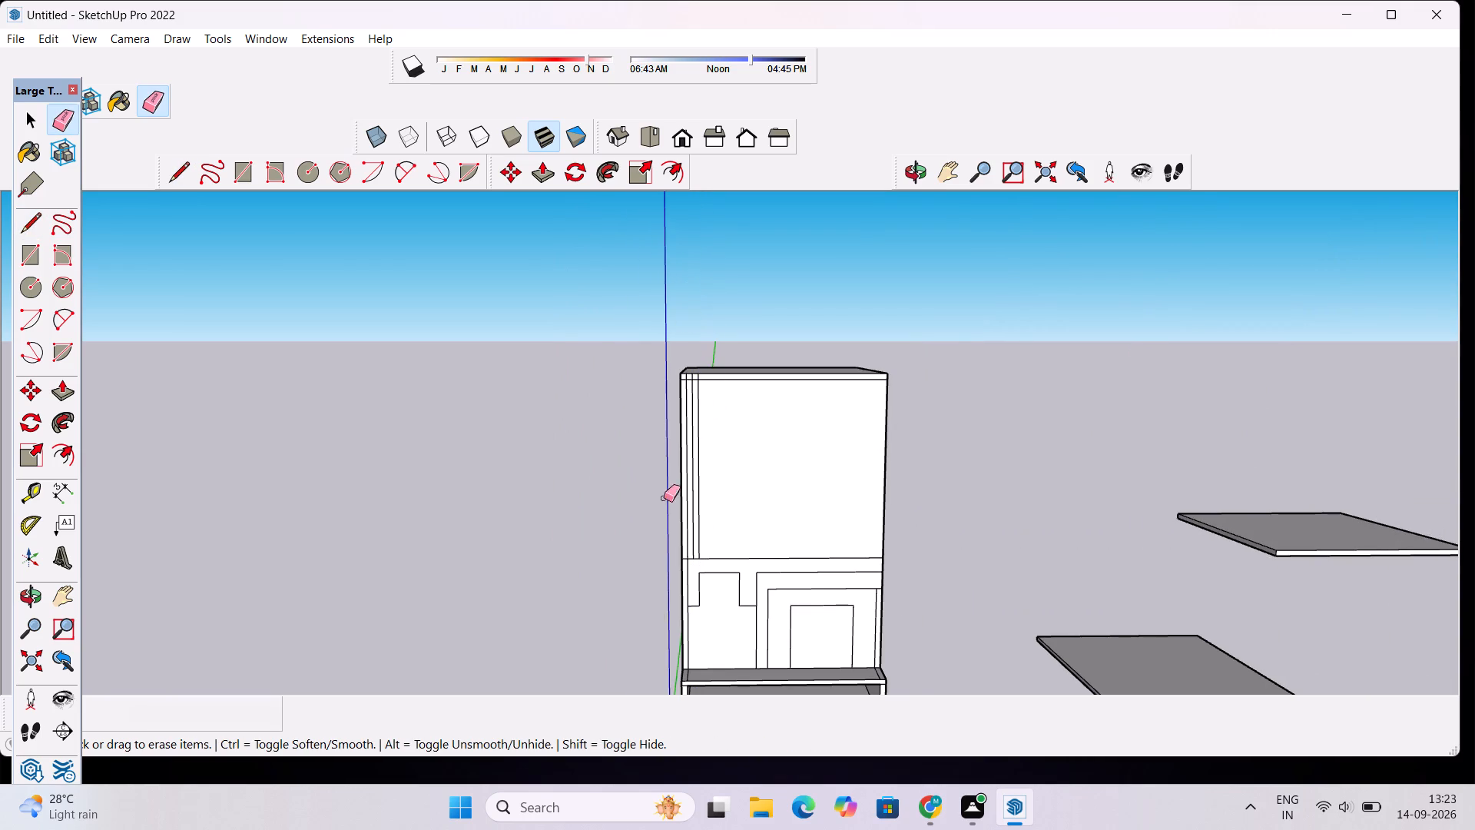
Erase the three segments of the horizontal line under the top edge that cross the upper storey's vertical side strips.
{"action": "scroll", "coordinate": [704, 482], "scroll_direction": "up", "scroll_amount": 5}
{"action": "scroll", "coordinate": [645, 291], "scroll_direction": "up", "scroll_amount": 9}
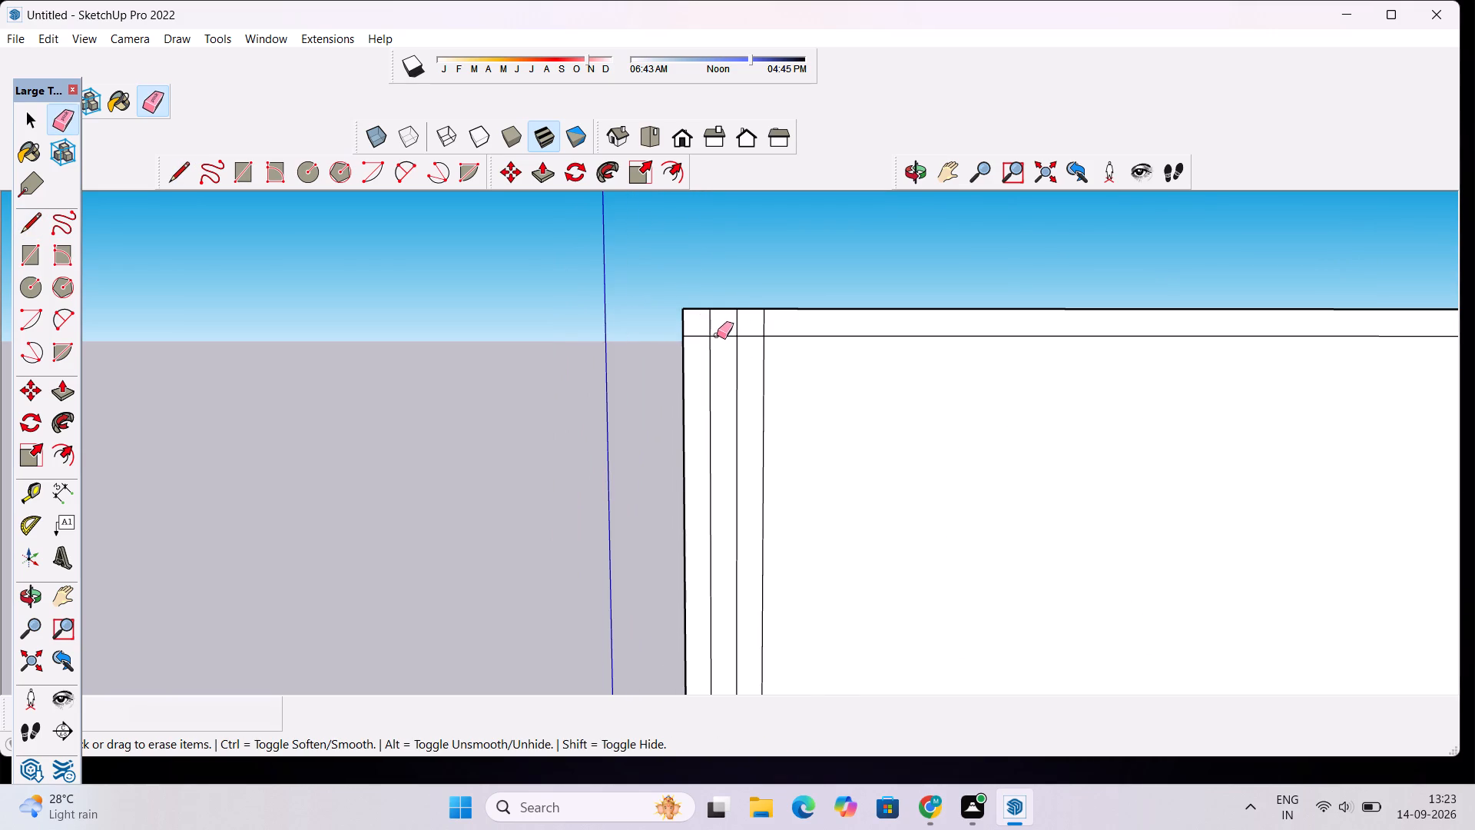
{"action": "left_click", "coordinate": [718, 335]}
{"action": "left_click", "coordinate": [695, 334]}
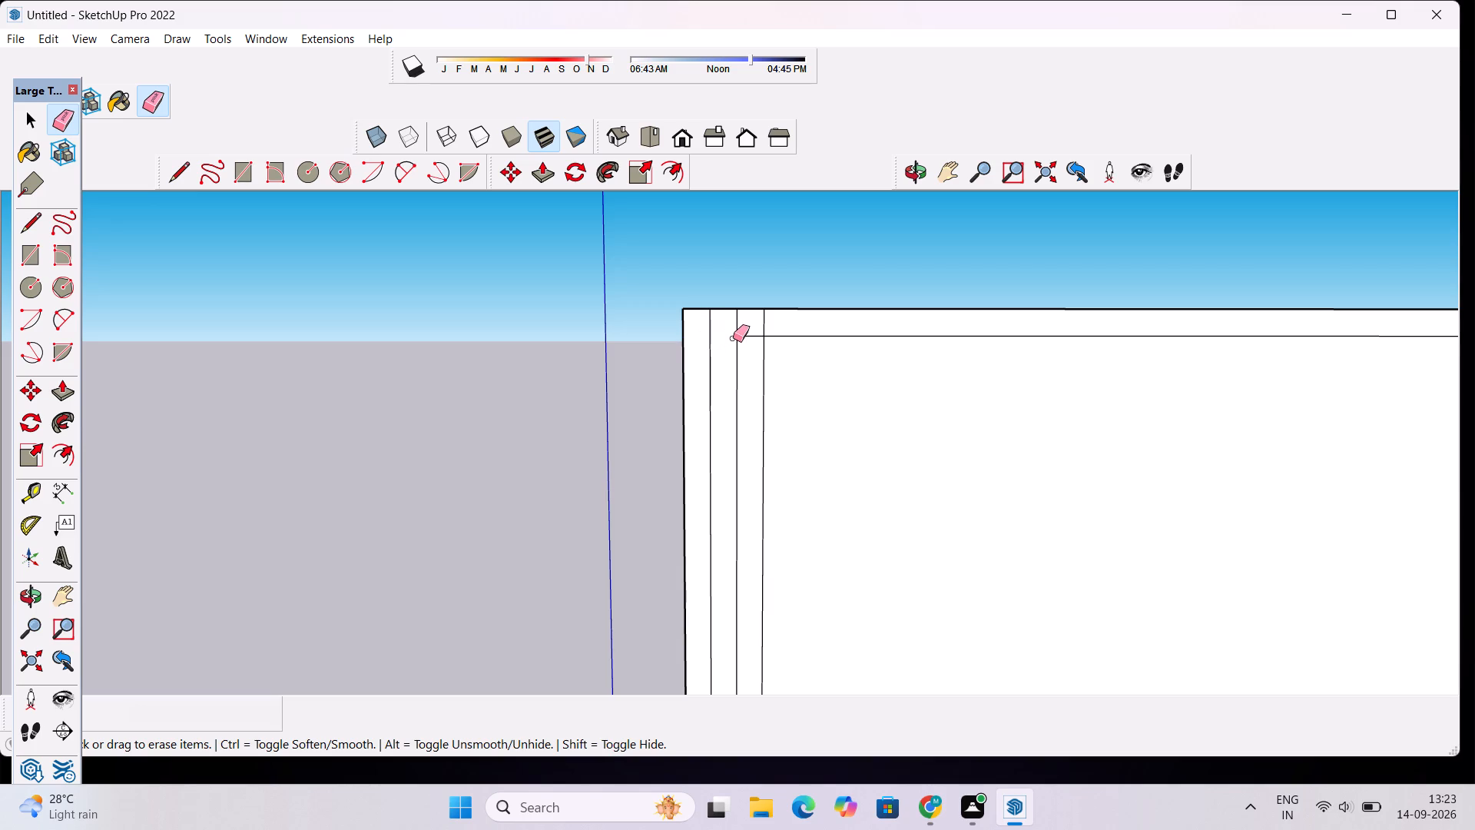
{"action": "left_click", "coordinate": [746, 336]}
{"action": "scroll", "coordinate": [668, 306], "scroll_direction": "down", "scroll_amount": 3}
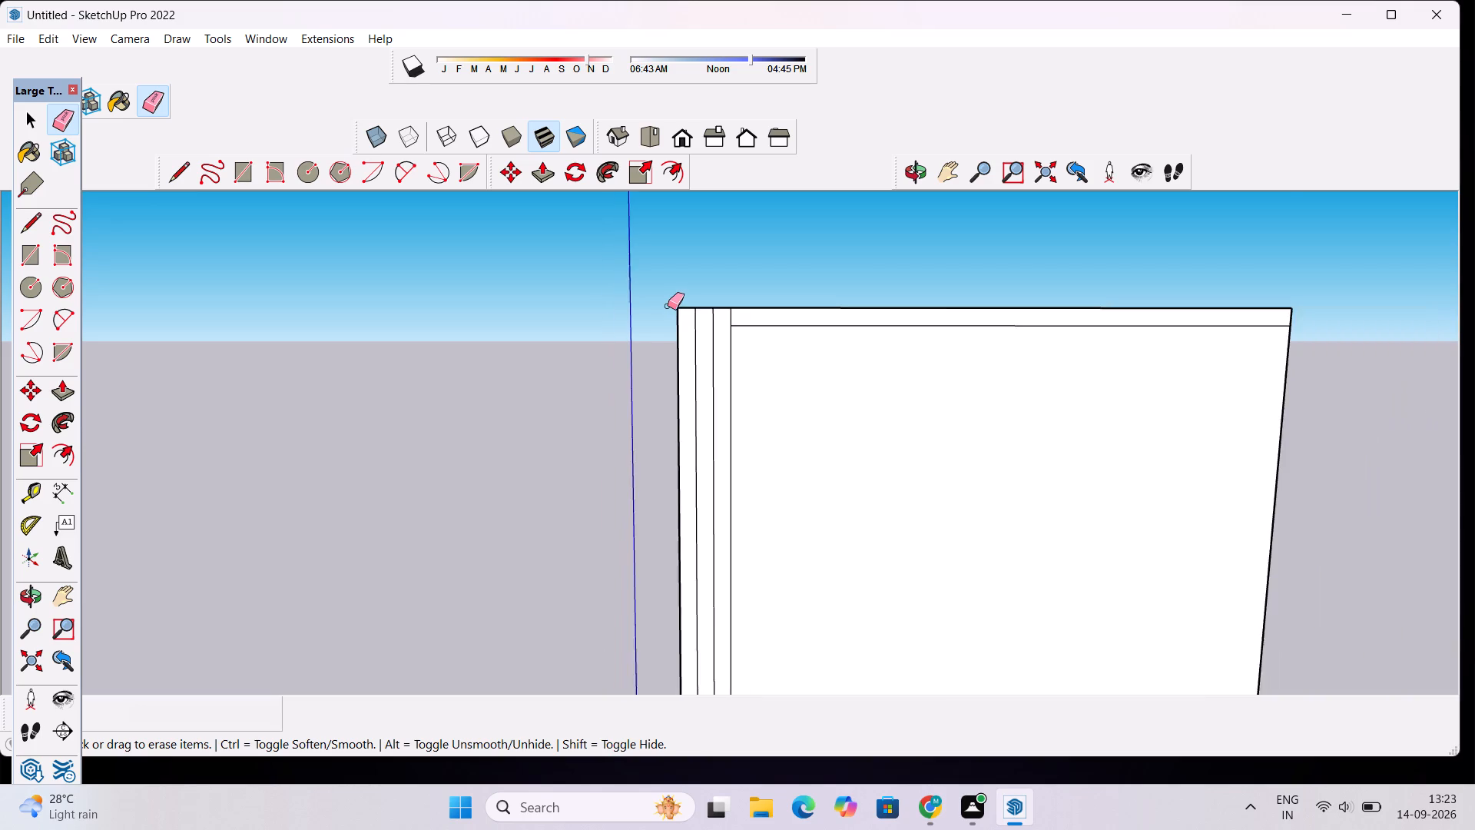
Extend the bottom line of the band's outer leg to the building's side edge and erase the vertical line segment above it.
{"action": "scroll", "coordinate": [668, 306], "scroll_direction": "down", "scroll_amount": 10}
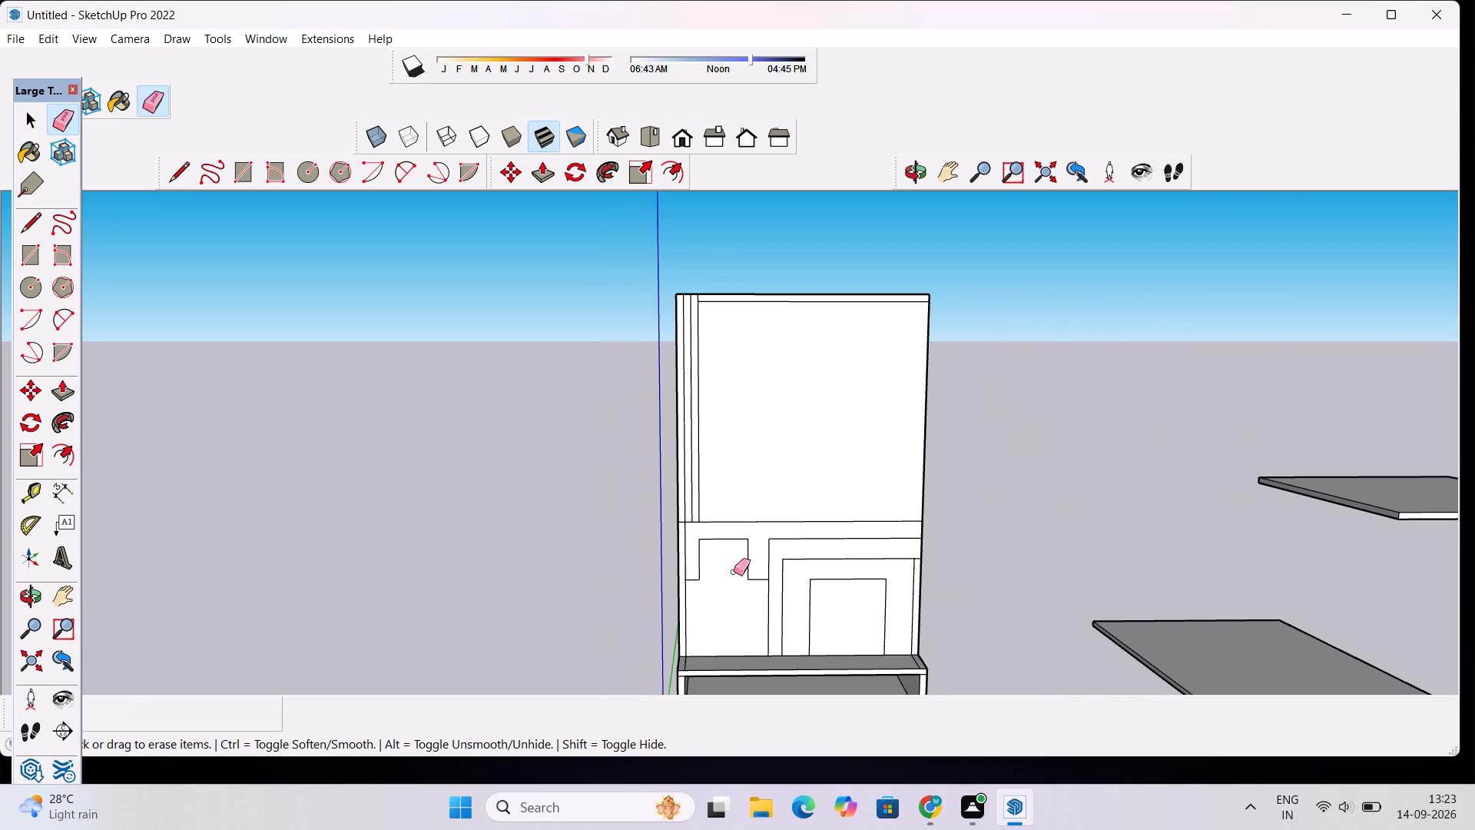
{"action": "scroll", "coordinate": [704, 676], "scroll_direction": "up", "scroll_amount": 1}
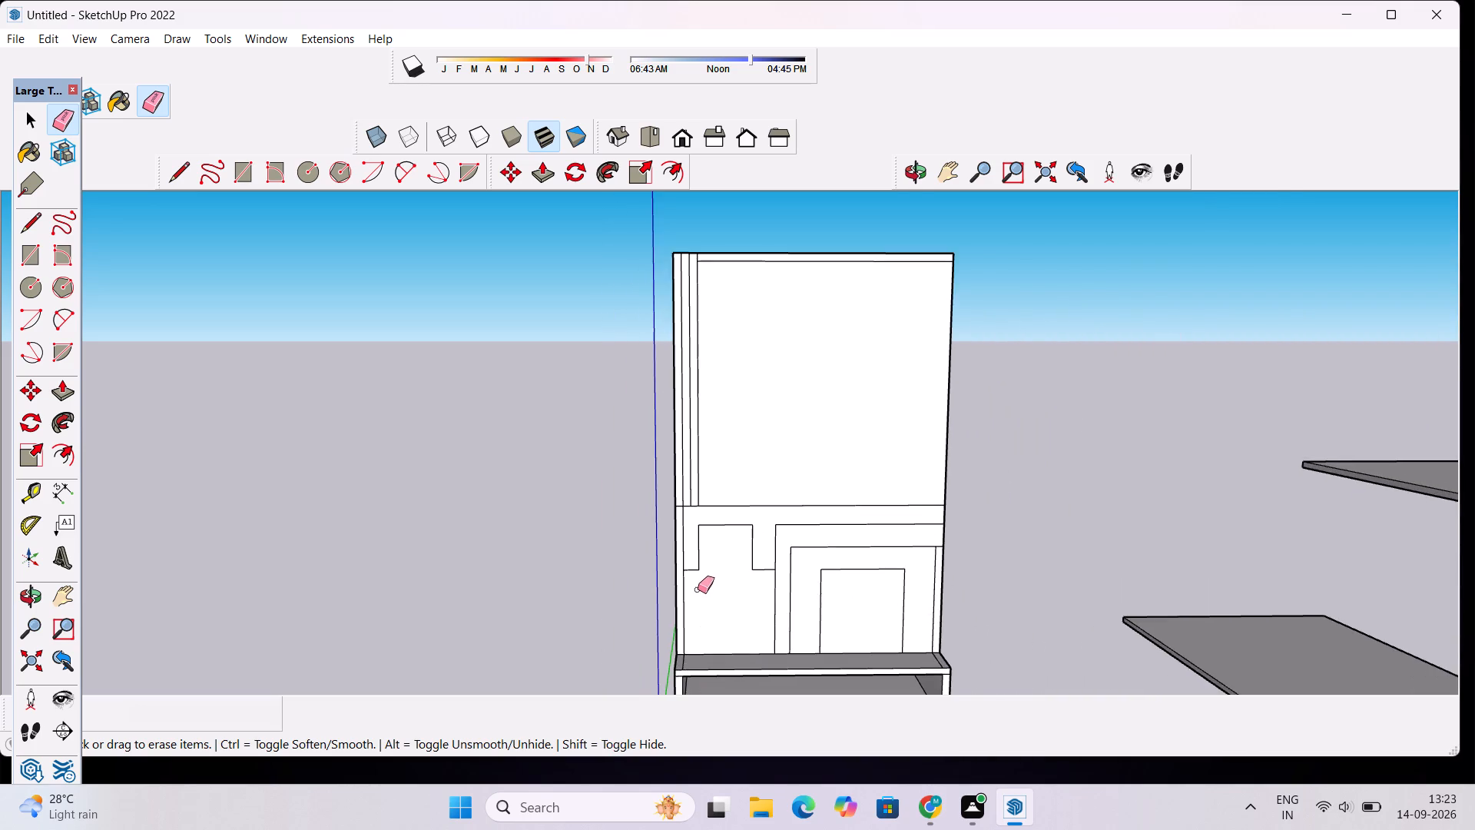
{"action": "scroll", "coordinate": [693, 558], "scroll_direction": "up", "scroll_amount": 7}
{"action": "key", "text": "l"}
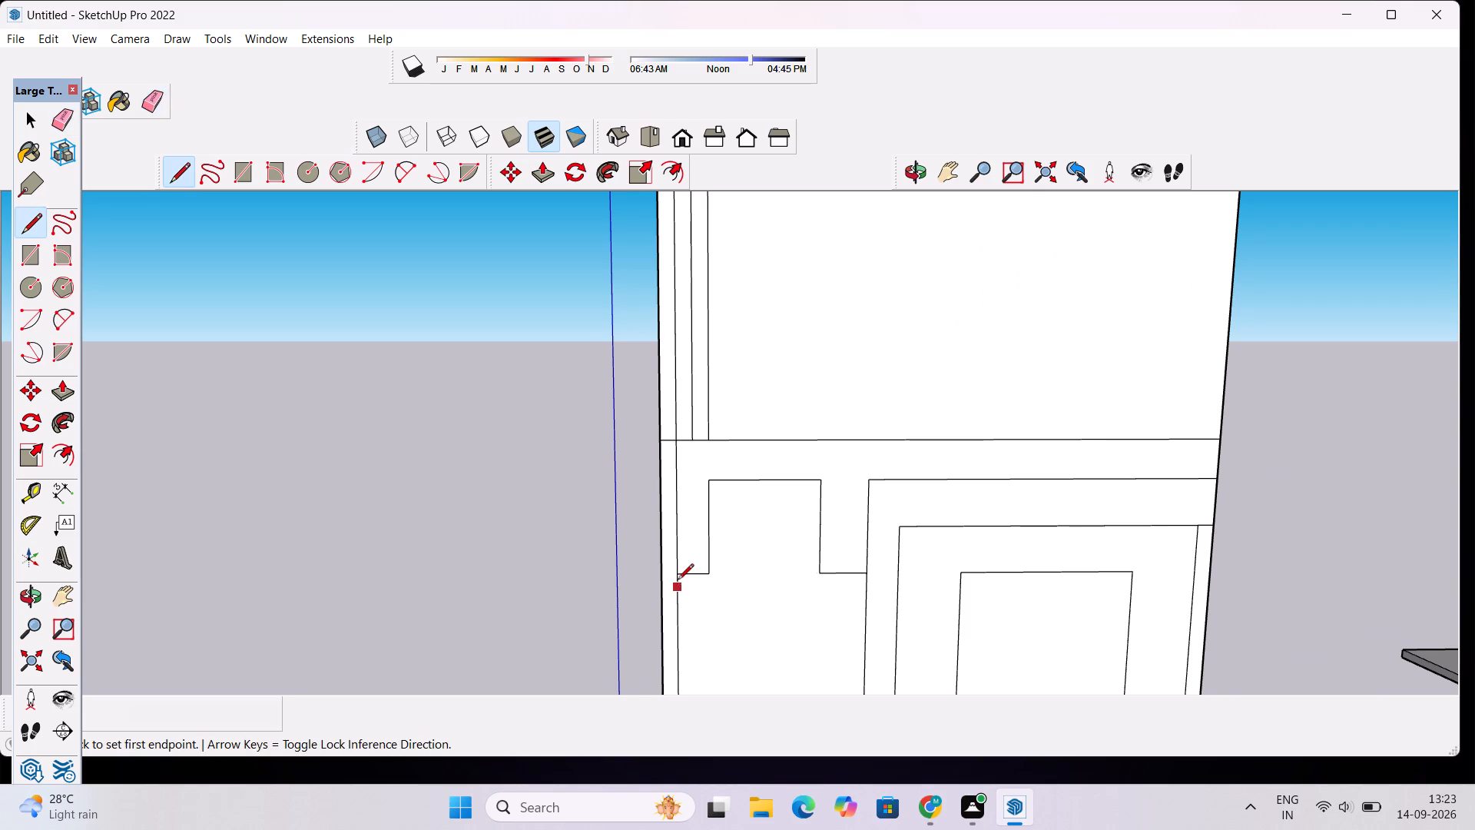
{"action": "left_click", "coordinate": [678, 577]}
{"action": "left_click", "coordinate": [658, 577]}
{"action": "key", "text": "space"}
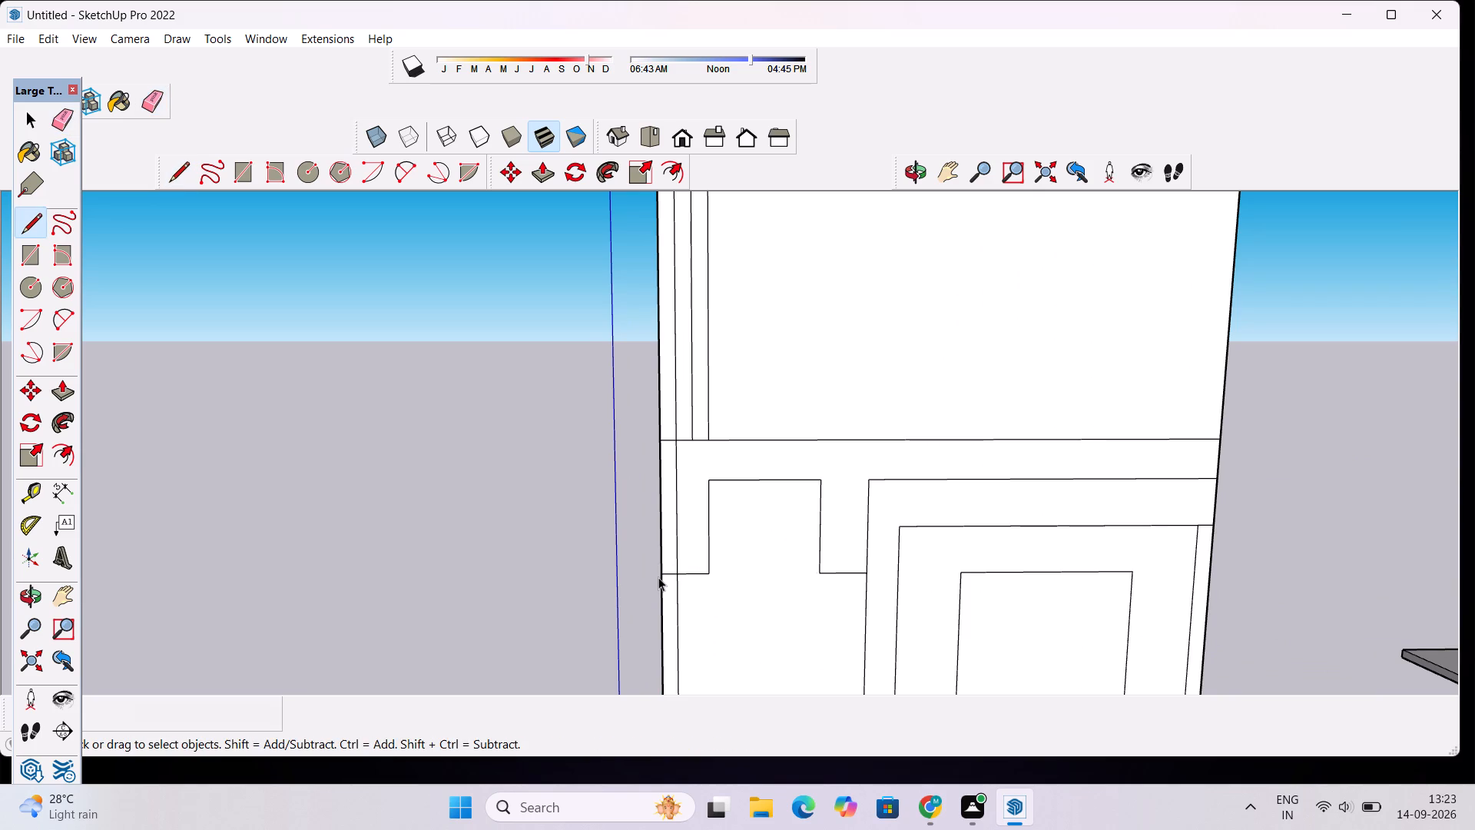
{"action": "type", "text": "e"}
{"action": "left_click_drag", "start_coordinate": [673, 520], "coordinate": [688, 536]}
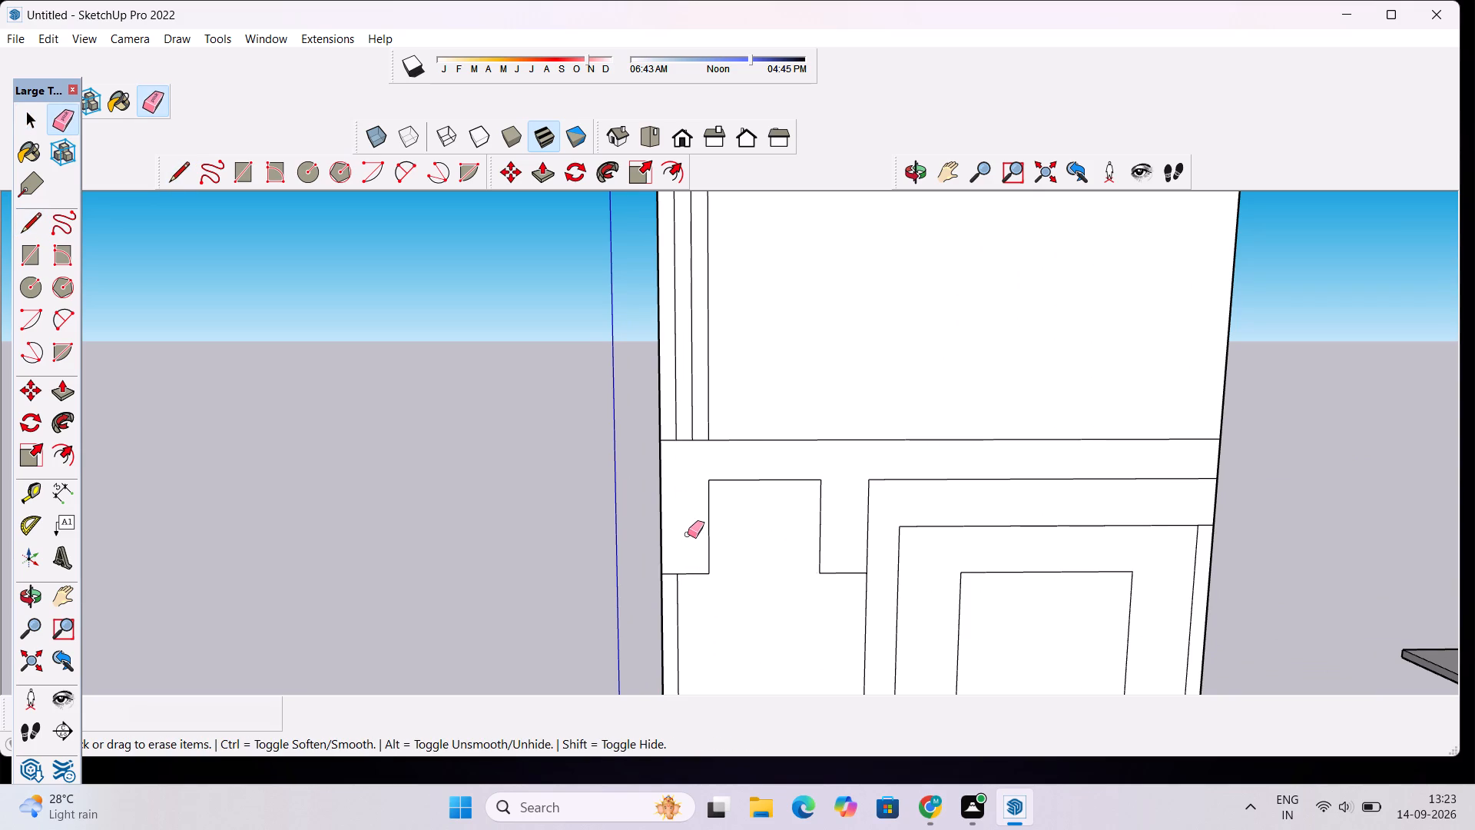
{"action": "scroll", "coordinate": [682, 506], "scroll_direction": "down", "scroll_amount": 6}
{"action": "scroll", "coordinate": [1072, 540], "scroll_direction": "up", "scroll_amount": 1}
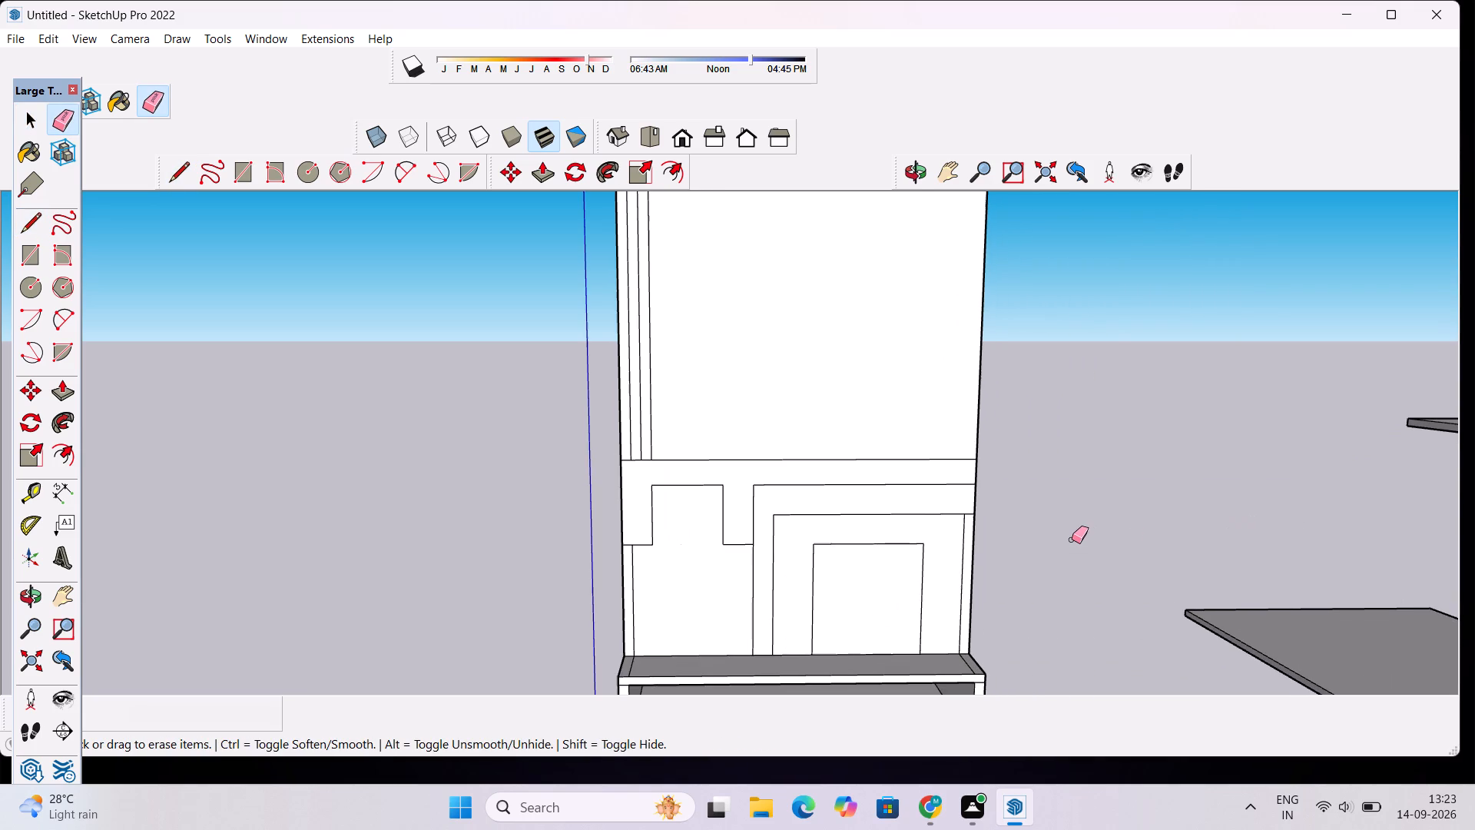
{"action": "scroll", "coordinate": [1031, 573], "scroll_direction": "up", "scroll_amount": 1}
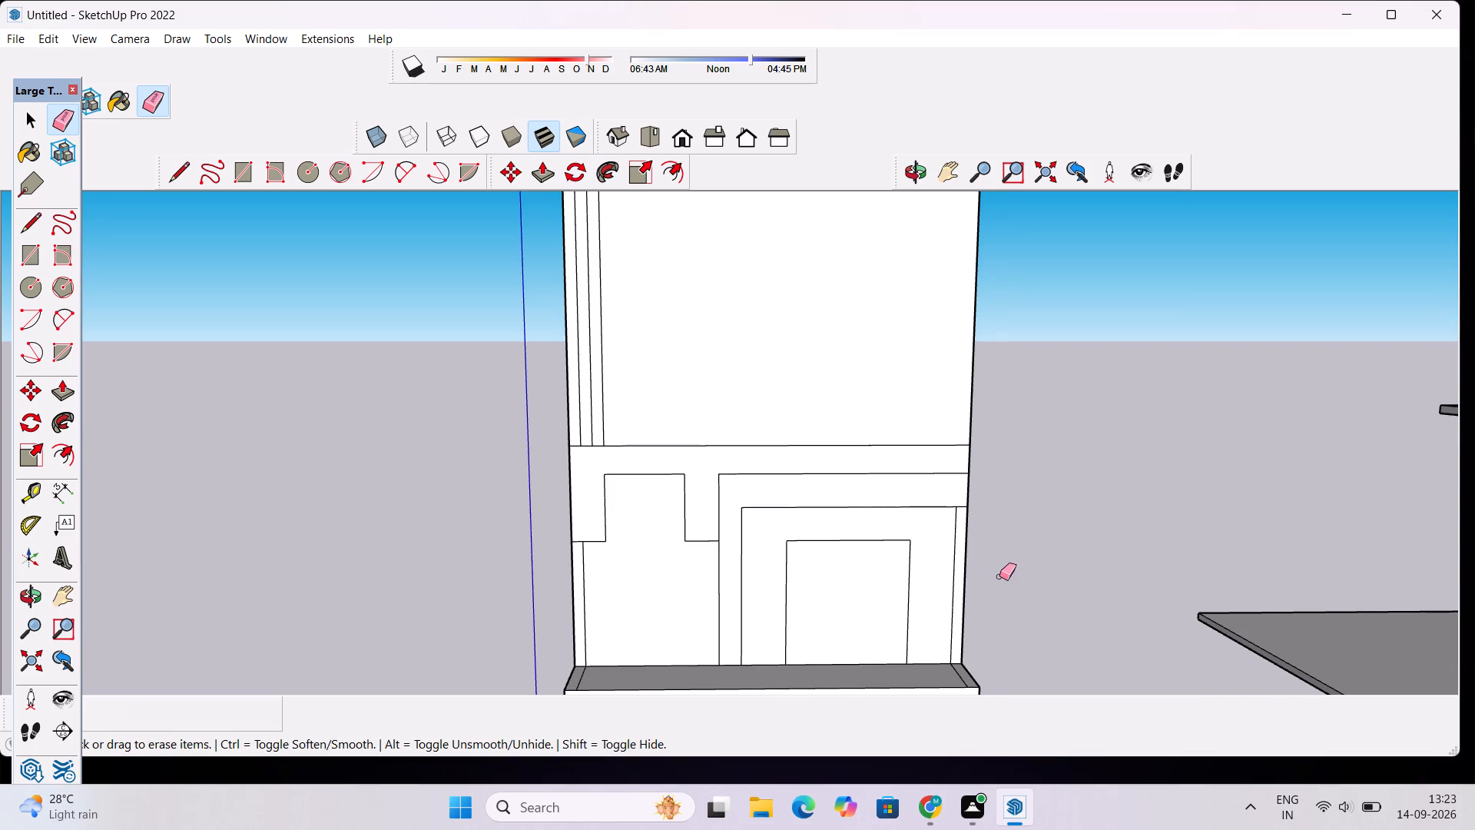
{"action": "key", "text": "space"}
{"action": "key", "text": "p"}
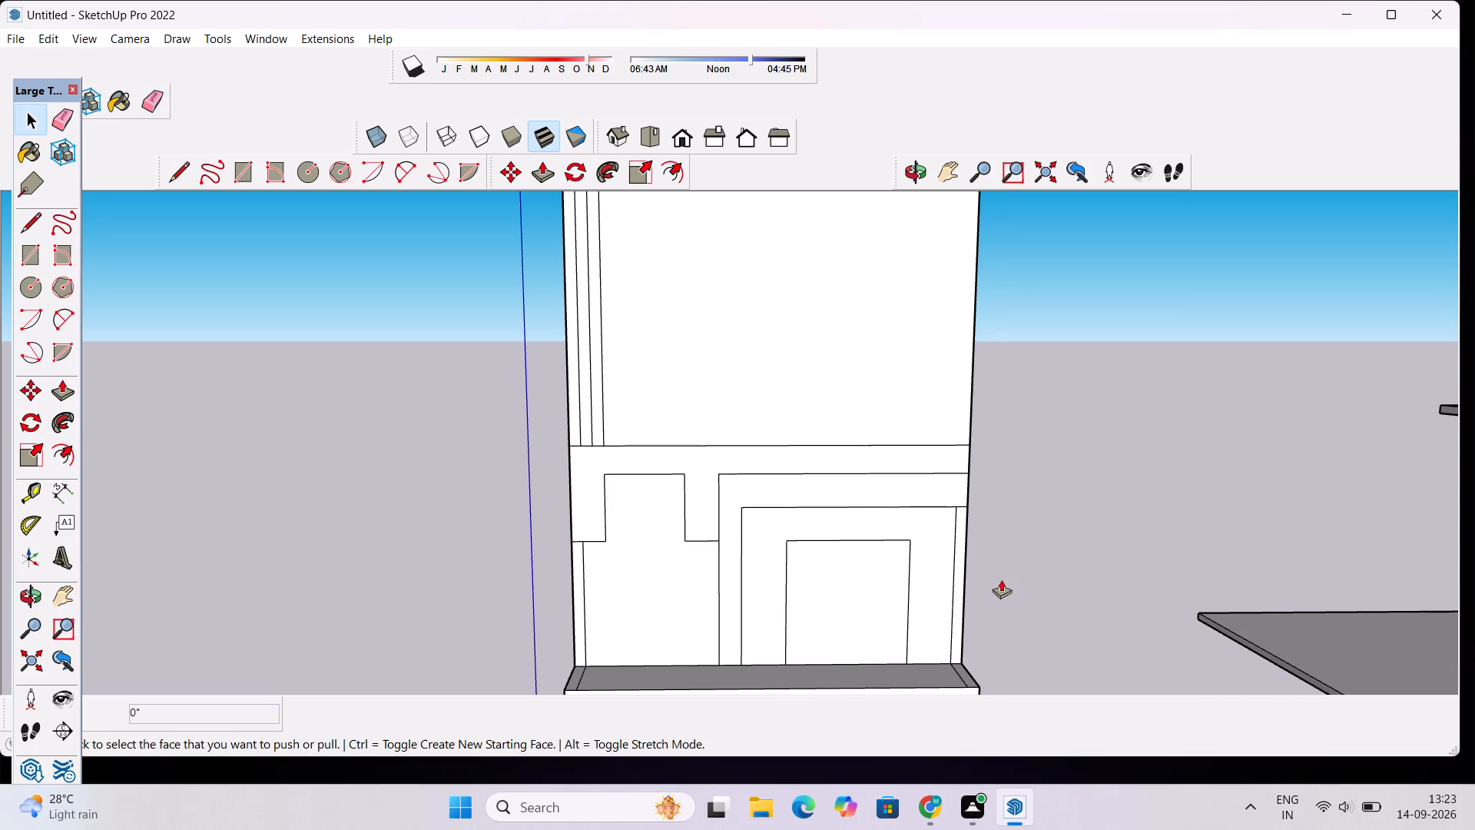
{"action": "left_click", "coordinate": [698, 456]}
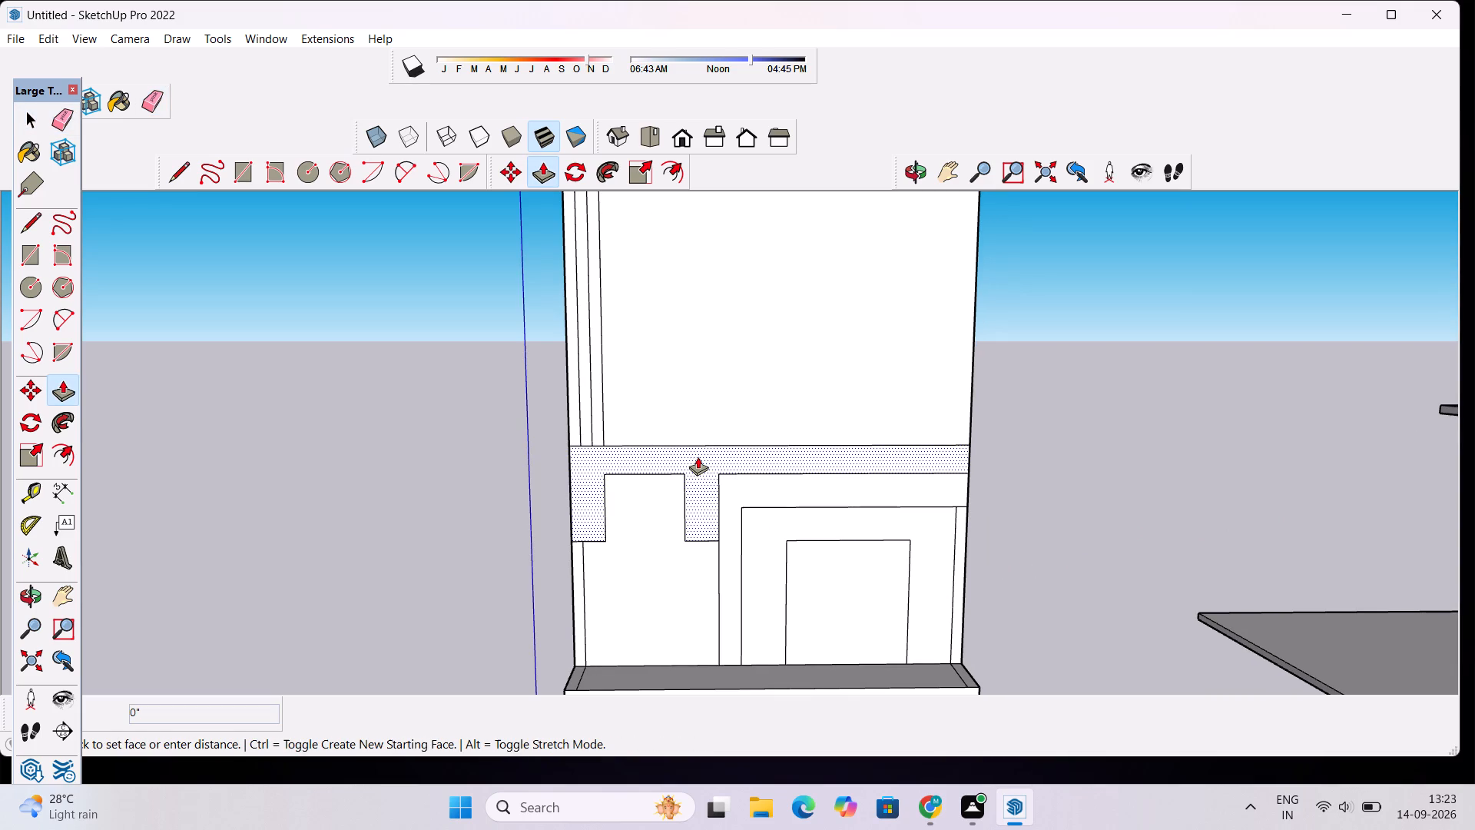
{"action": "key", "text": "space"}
Push/Pull the band with two downward legs above the middle storey outward by 1'.
{"action": "scroll", "coordinate": [919, 536], "scroll_direction": "down", "scroll_amount": 5}
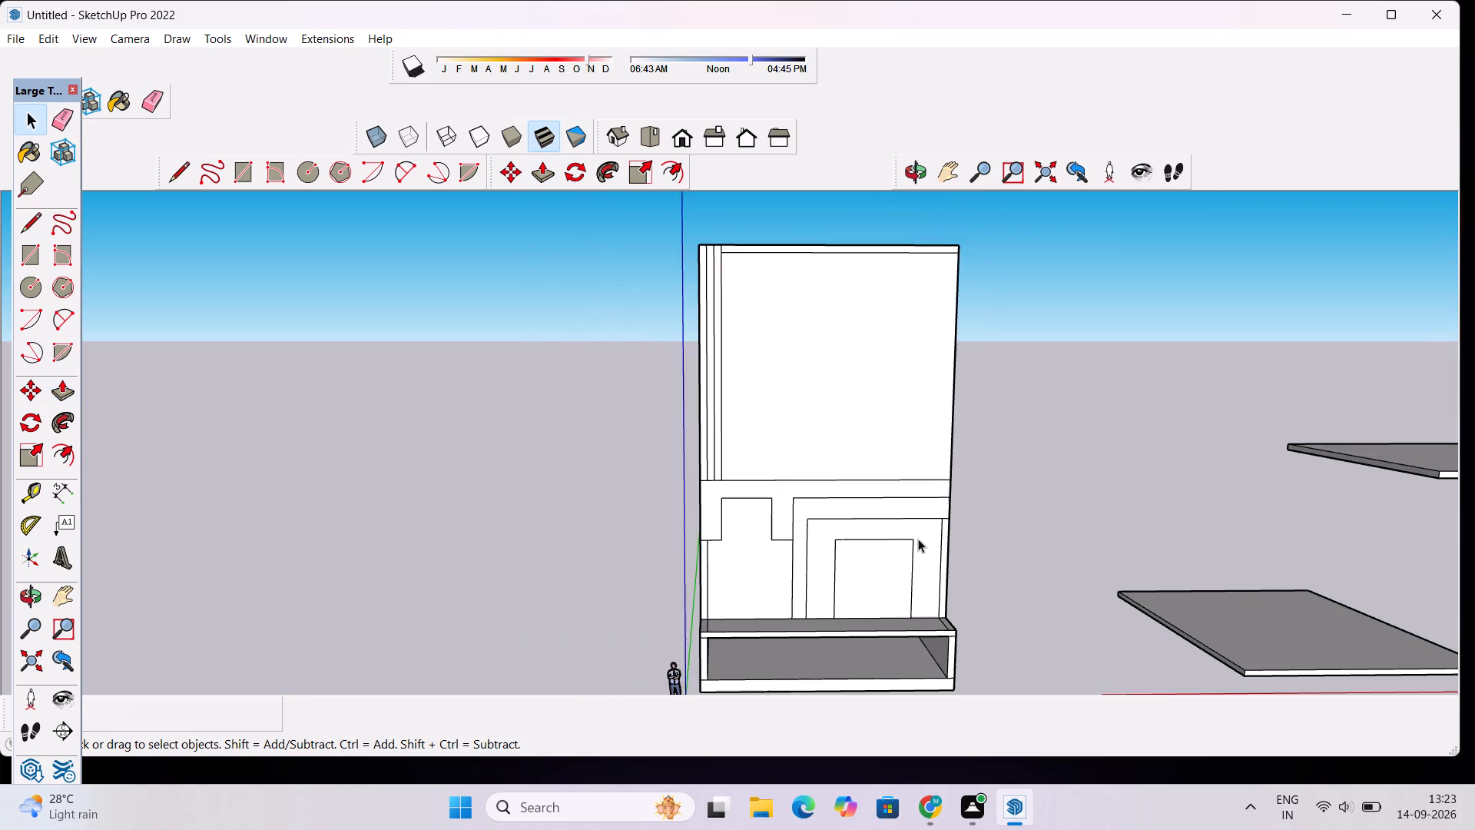
{"action": "scroll", "coordinate": [858, 292], "scroll_direction": "up", "scroll_amount": 5}
{"action": "scroll", "coordinate": [858, 297], "scroll_direction": "down", "scroll_amount": 2}
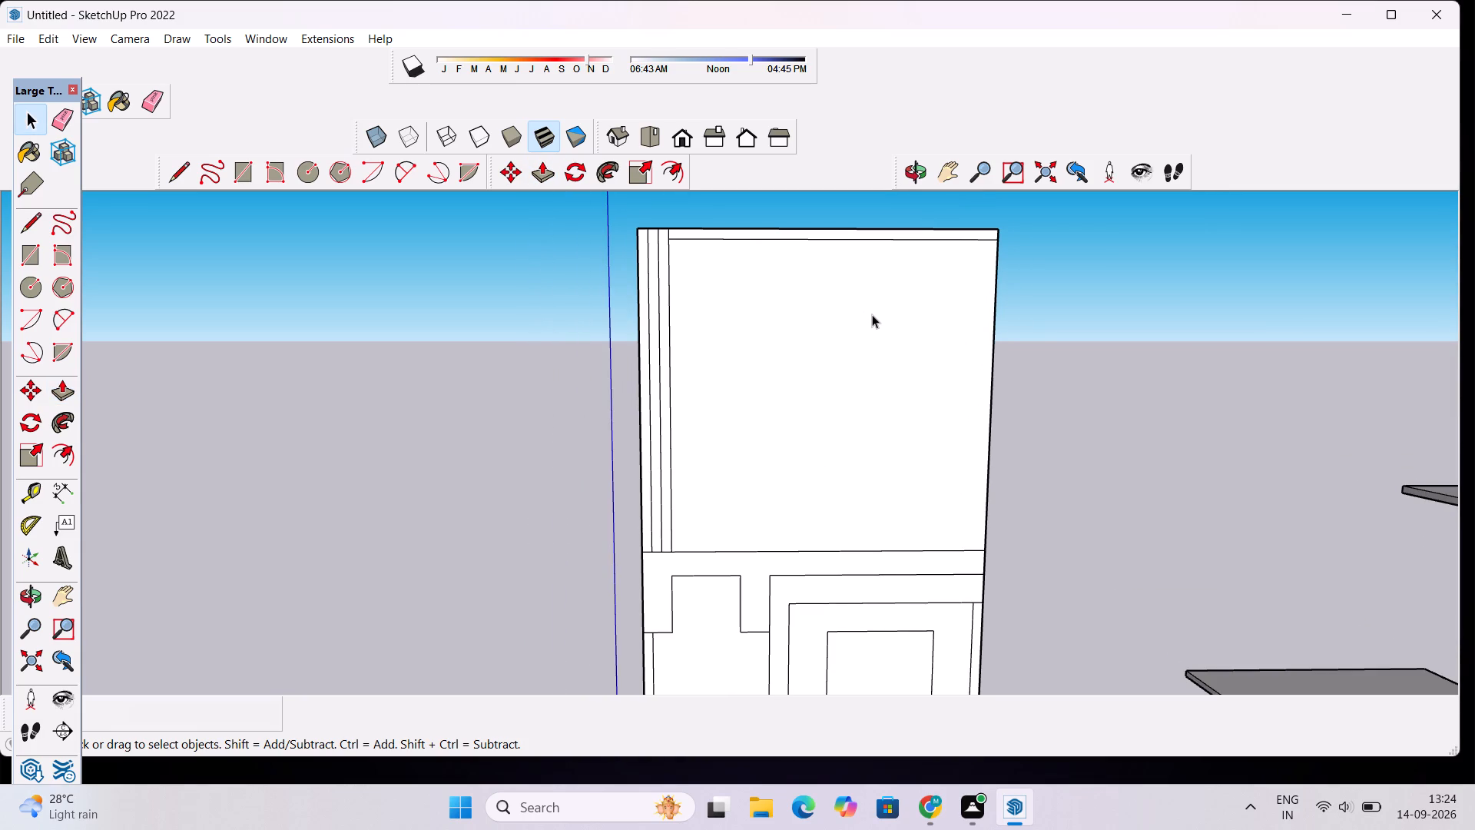
{"action": "scroll", "coordinate": [769, 470], "scroll_direction": "down", "scroll_amount": 6}
{"action": "scroll", "coordinate": [791, 596], "scroll_direction": "up", "scroll_amount": 4}
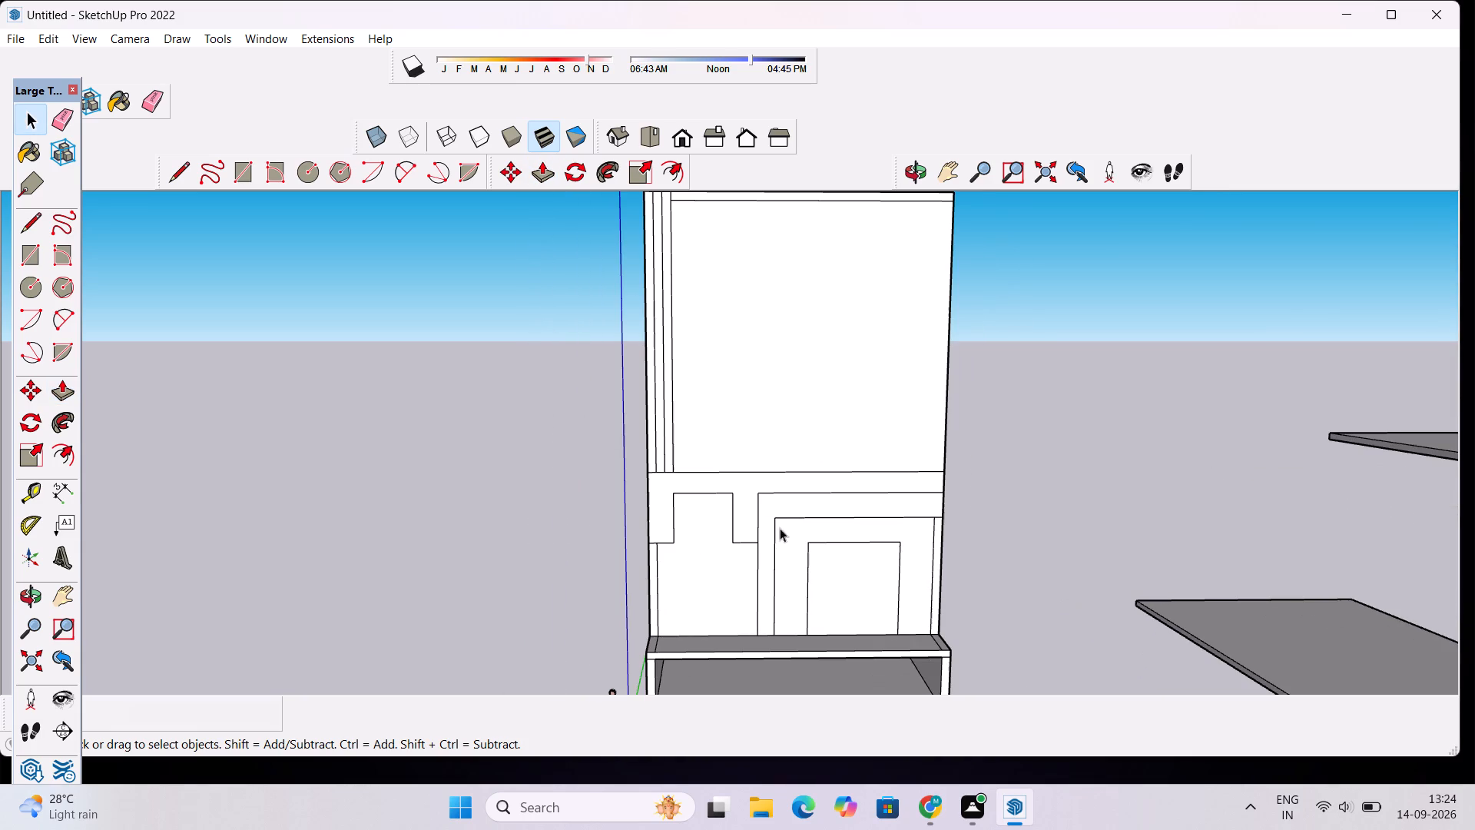
{"action": "left_click", "coordinate": [749, 496]}
{"action": "key", "text": "p"}
{"action": "left_click", "coordinate": [749, 495]}
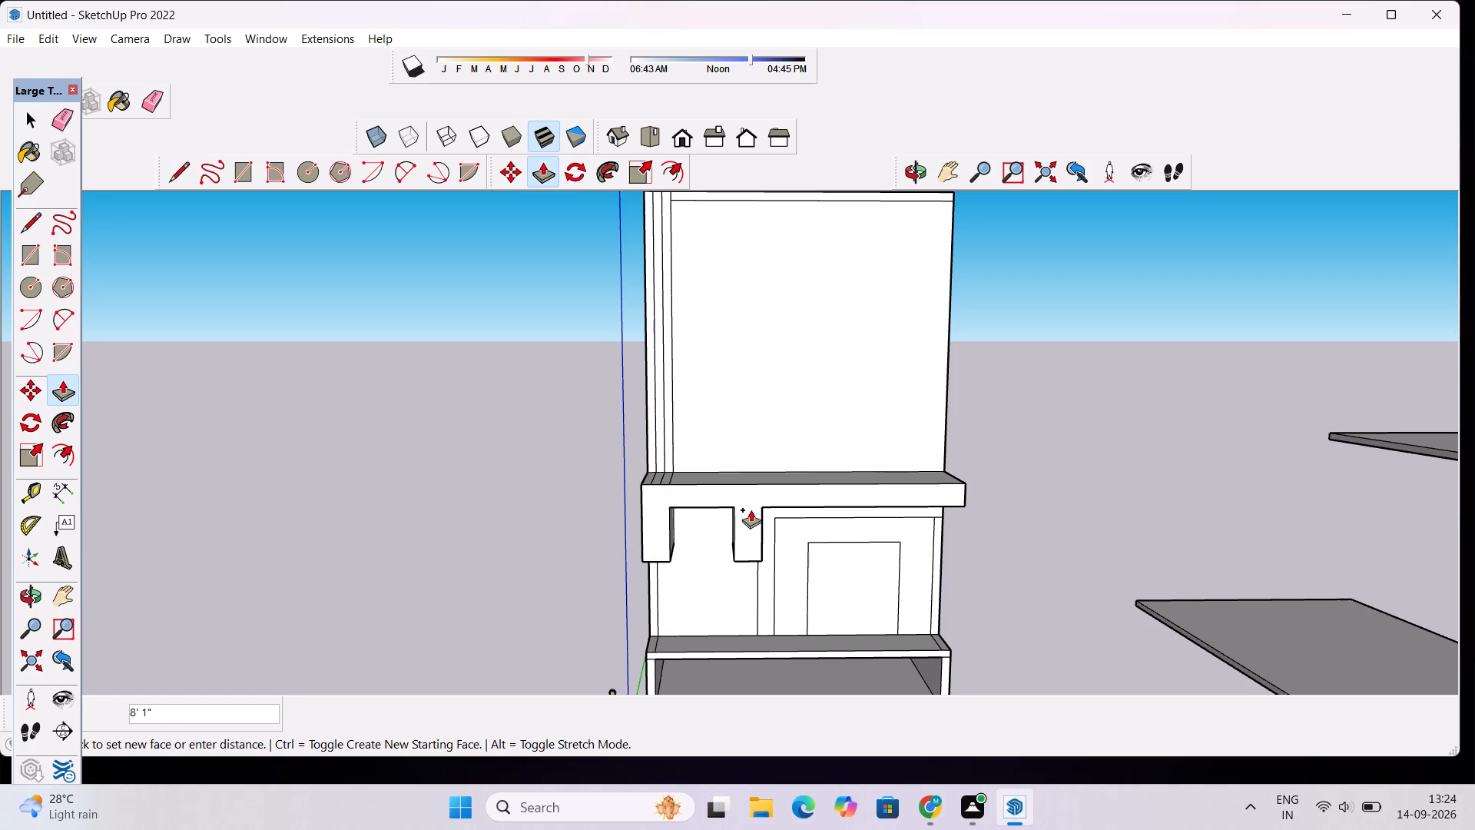
{"action": "type", "text": "1'"}
{"action": "key", "text": "Return"}
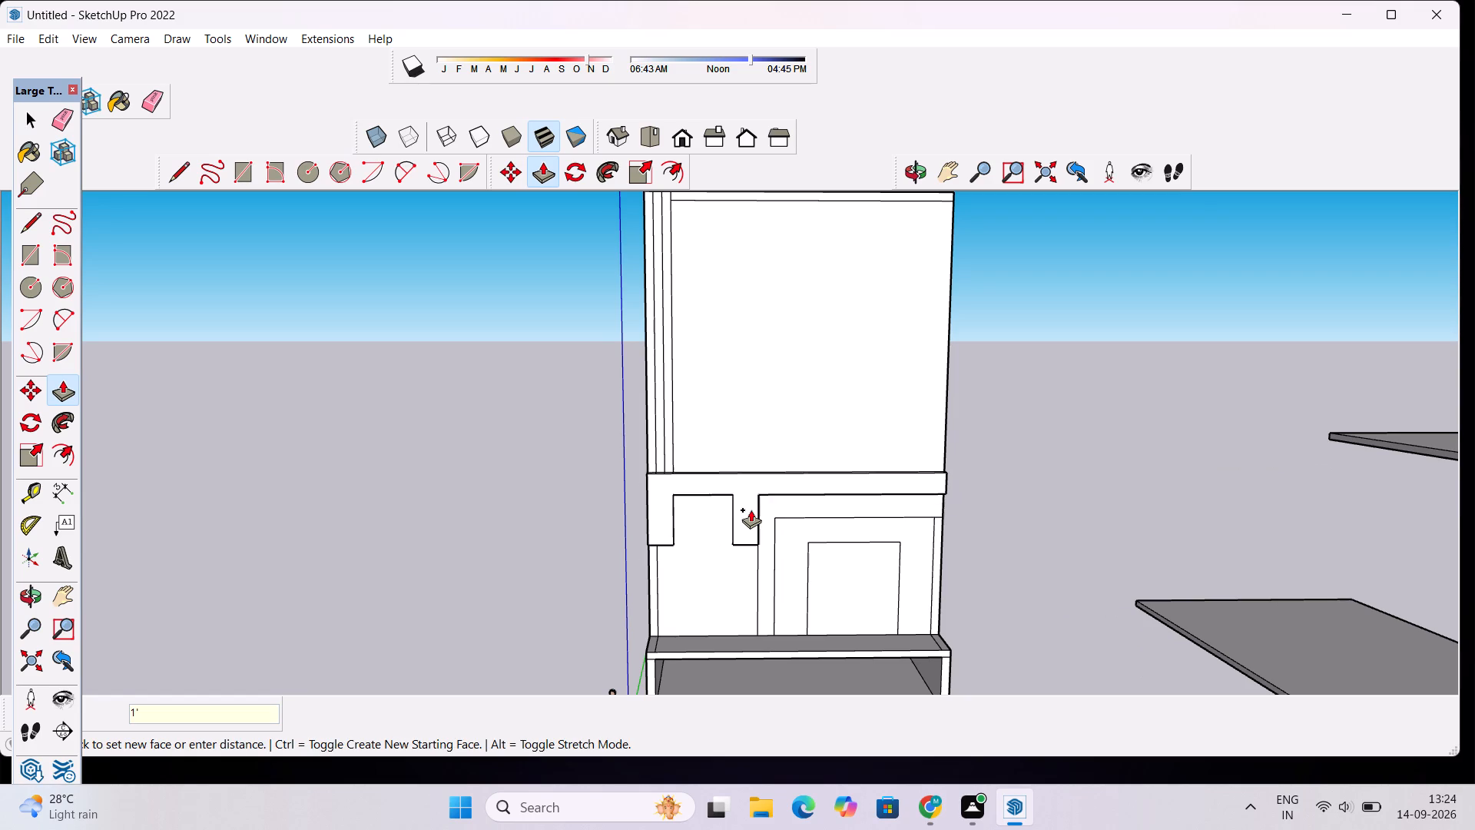
Draw a horizontal line on the wall between the lower inner corners of the raised band's two legs, closing the opening.
{"action": "left_click", "coordinate": [920, 180]}
{"action": "left_click_drag", "start_coordinate": [894, 572], "coordinate": [860, 470]}
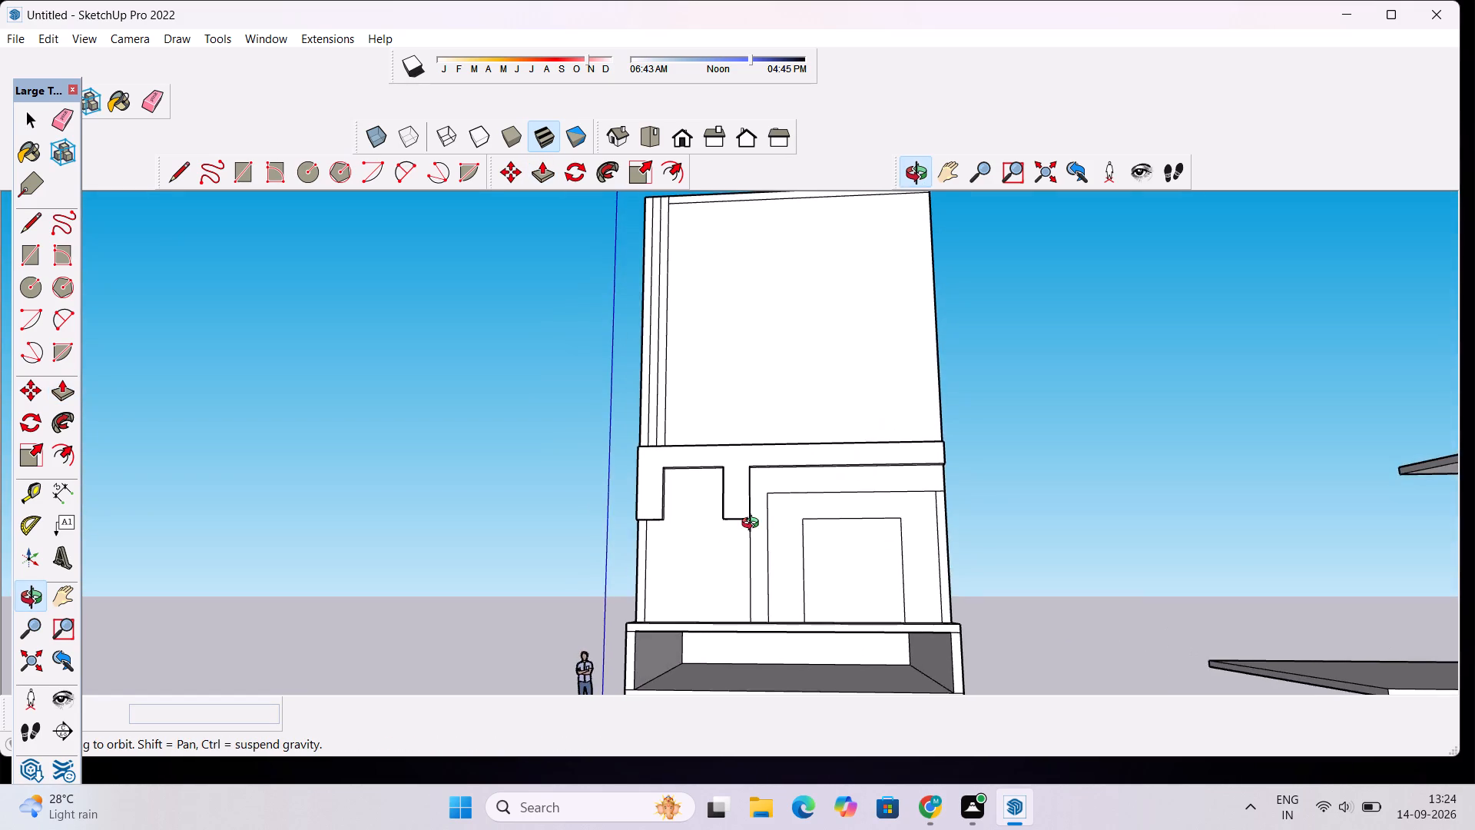
{"action": "scroll", "coordinate": [753, 525], "scroll_direction": "up", "scroll_amount": 3}
{"action": "scroll", "coordinate": [747, 513], "scroll_direction": "down", "scroll_amount": 1}
{"action": "left_click_drag", "start_coordinate": [750, 531], "coordinate": [763, 650]}
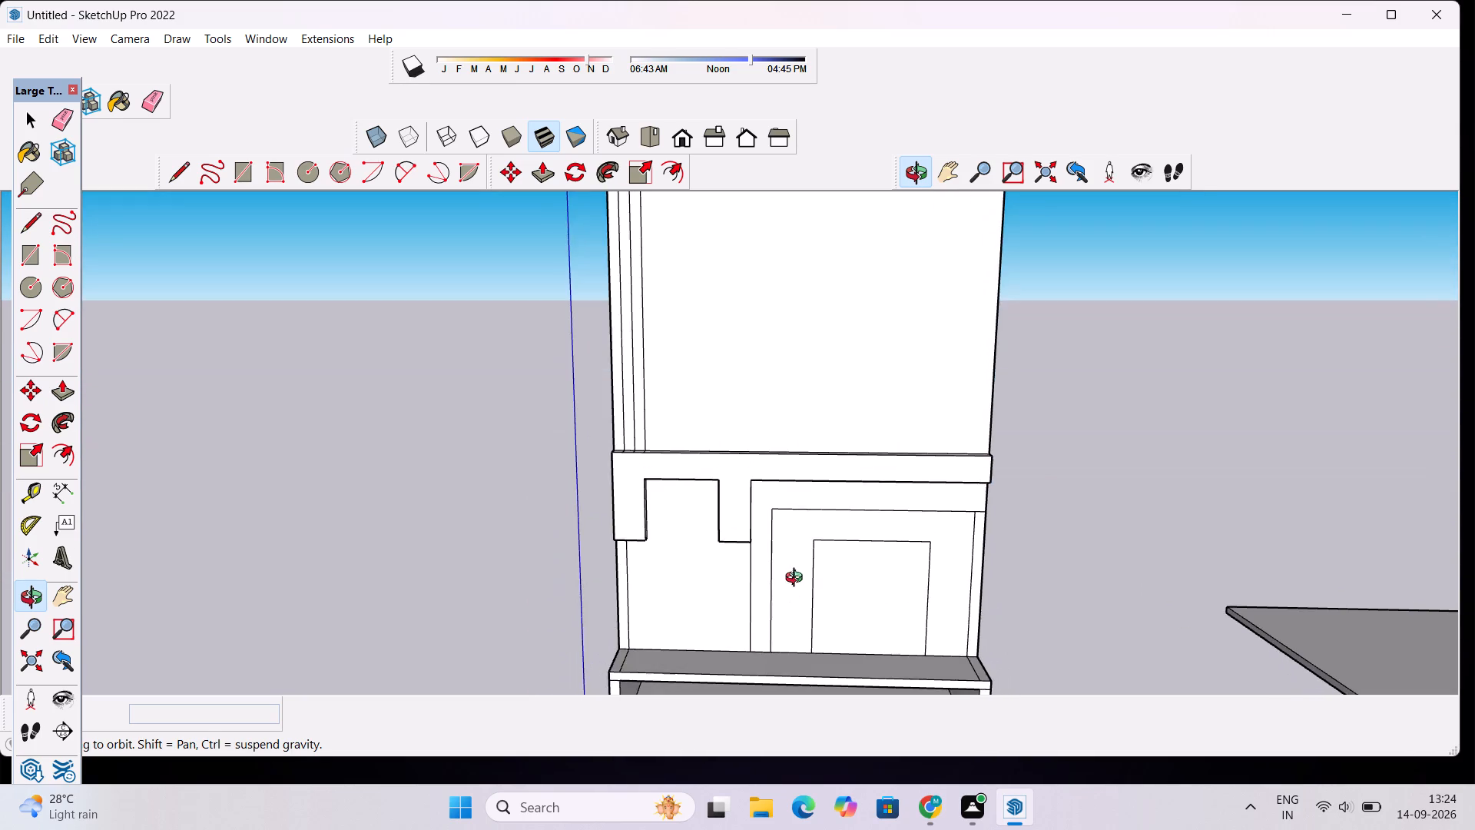
{"action": "scroll", "coordinate": [797, 575], "scroll_direction": "up", "scroll_amount": 2}
{"action": "scroll", "coordinate": [866, 534], "scroll_direction": "down", "scroll_amount": 3}
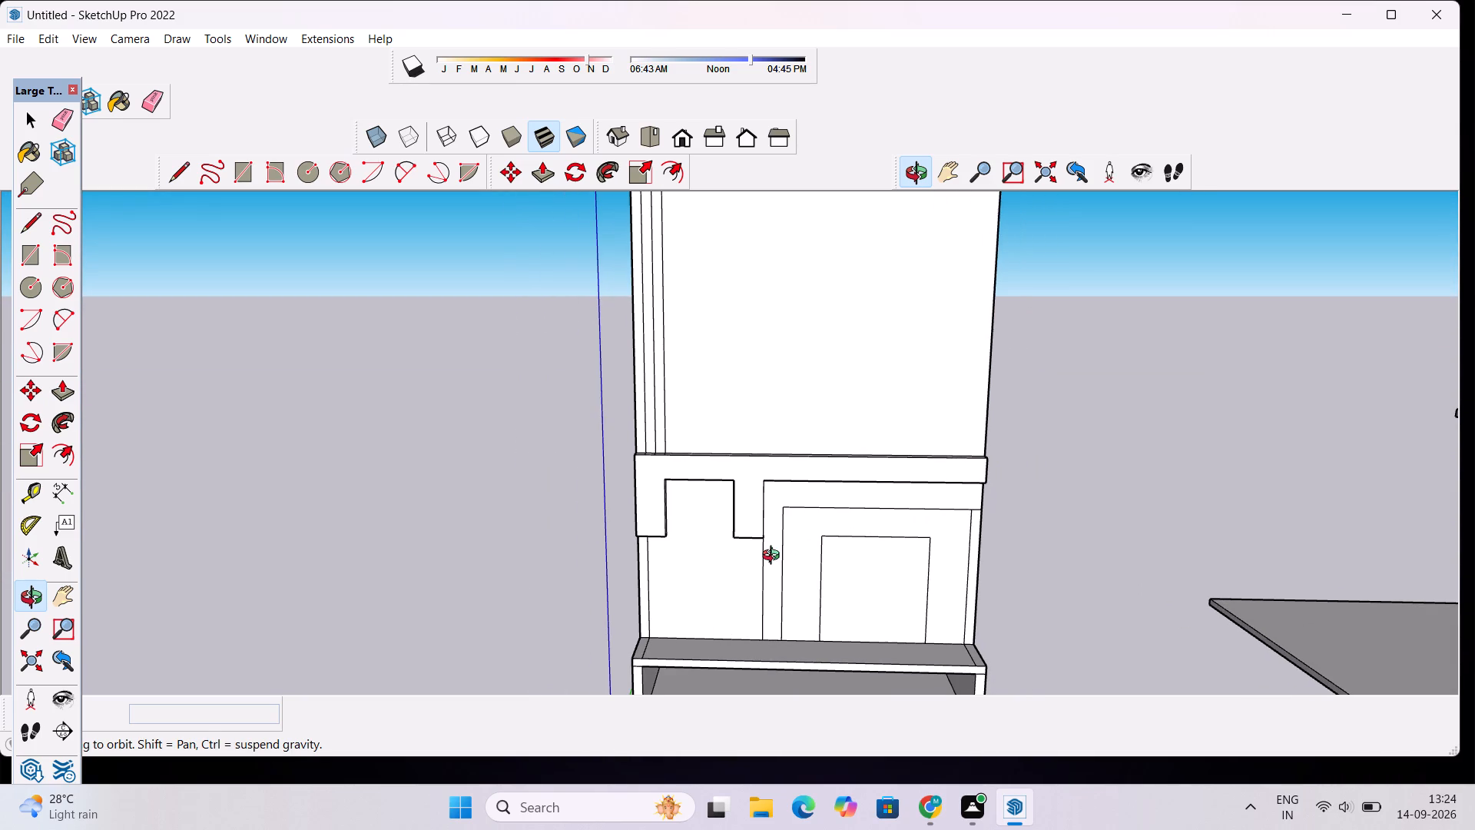
{"action": "scroll", "coordinate": [746, 557], "scroll_direction": "up", "scroll_amount": 4}
{"action": "scroll", "coordinate": [746, 557], "scroll_direction": "down", "scroll_amount": 1}
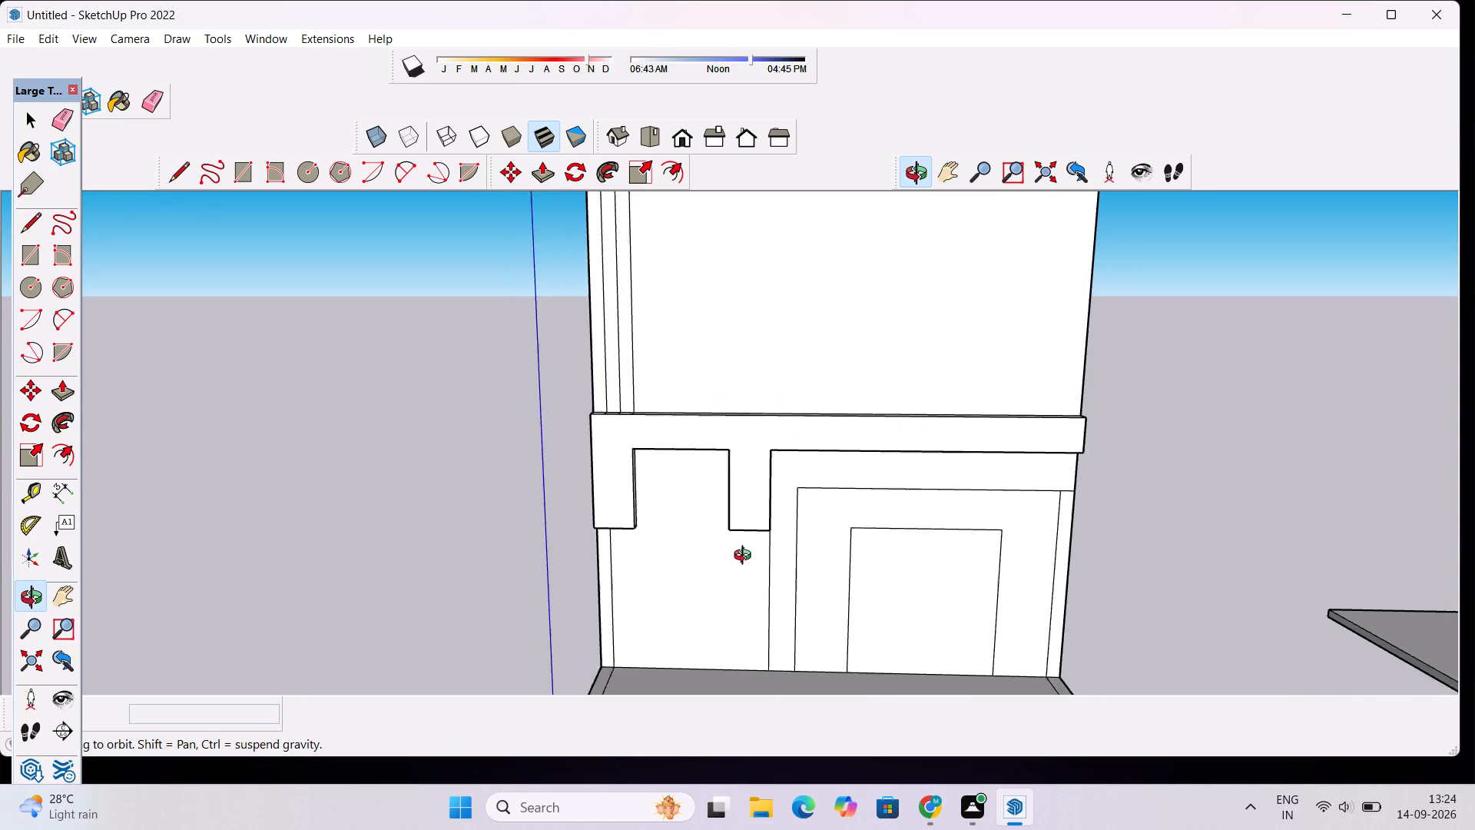
{"action": "scroll", "coordinate": [746, 557], "scroll_direction": "down", "scroll_amount": 2}
{"action": "left_click_drag", "start_coordinate": [701, 576], "coordinate": [749, 403]}
{"action": "scroll", "coordinate": [747, 483], "scroll_direction": "up", "scroll_amount": 4}
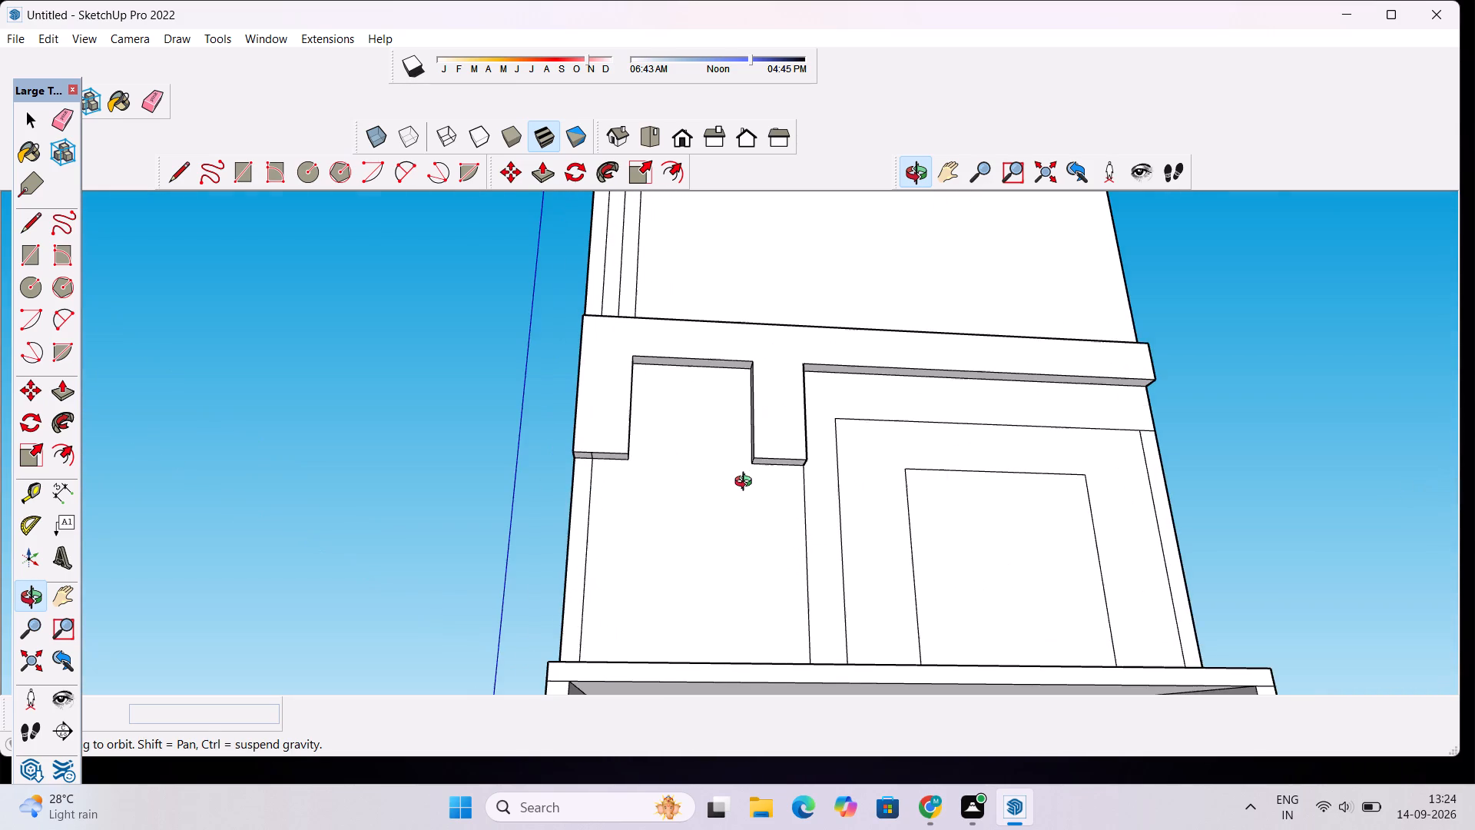
{"action": "key", "text": "l"}
{"action": "scroll", "coordinate": [741, 483], "scroll_direction": "up", "scroll_amount": 4}
{"action": "left_click", "coordinate": [757, 452]}
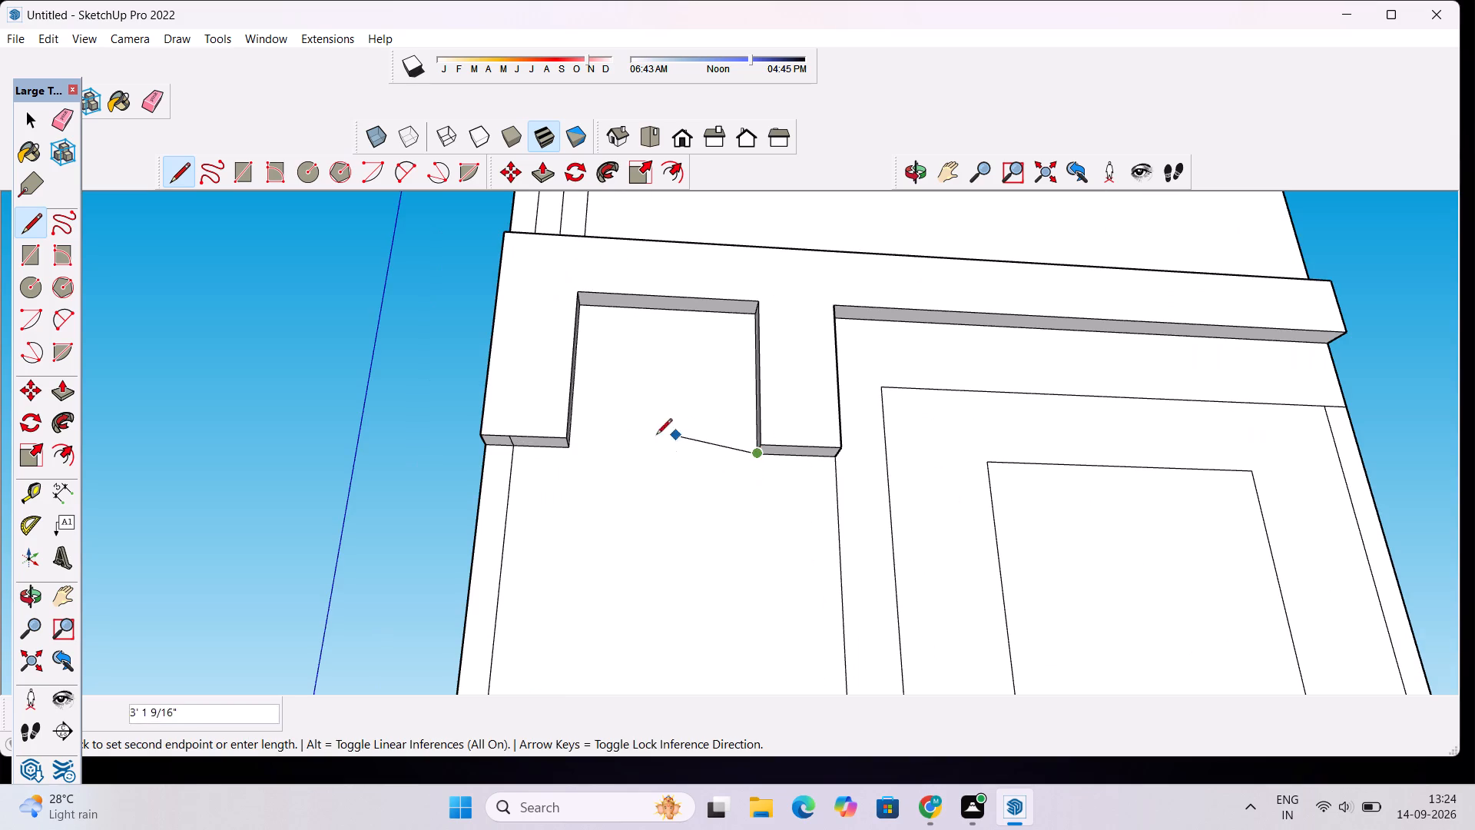
{"action": "left_click", "coordinate": [566, 447]}
Examine the building front from several angles, from the whole model to the raised band and middle storey.
{"action": "scroll", "coordinate": [566, 447], "scroll_direction": "down", "scroll_amount": 7}
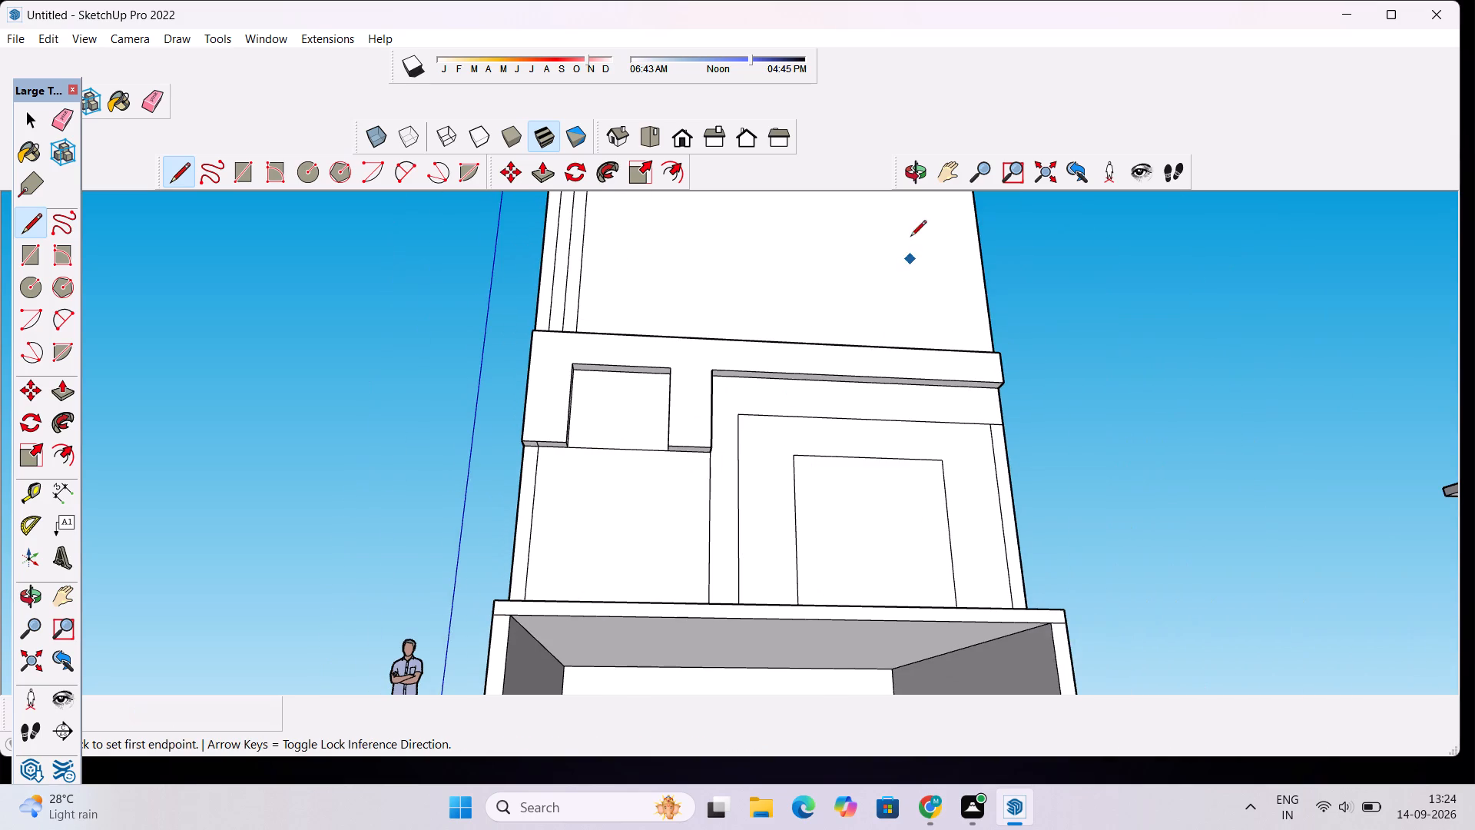
{"action": "left_click", "coordinate": [913, 183]}
{"action": "left_click_drag", "start_coordinate": [862, 267], "coordinate": [858, 397]}
{"action": "scroll", "coordinate": [856, 402], "scroll_direction": "down", "scroll_amount": 6}
{"action": "left_click_drag", "start_coordinate": [857, 416], "coordinate": [823, 500]}
{"action": "scroll", "coordinate": [822, 498], "scroll_direction": "down", "scroll_amount": 4}
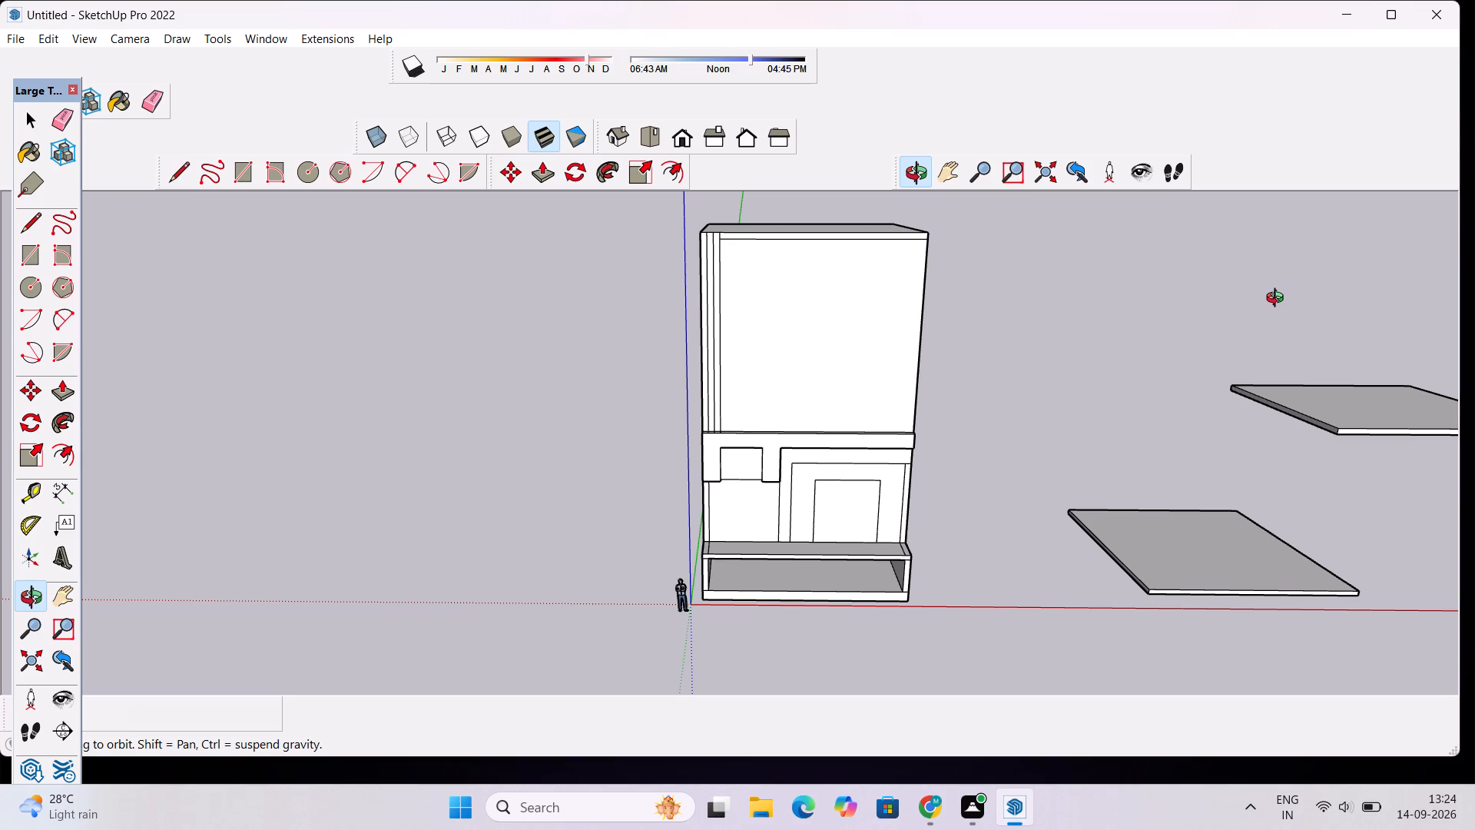
{"action": "left_click_drag", "start_coordinate": [1274, 274], "coordinate": [1107, 259], "text": "shift"}
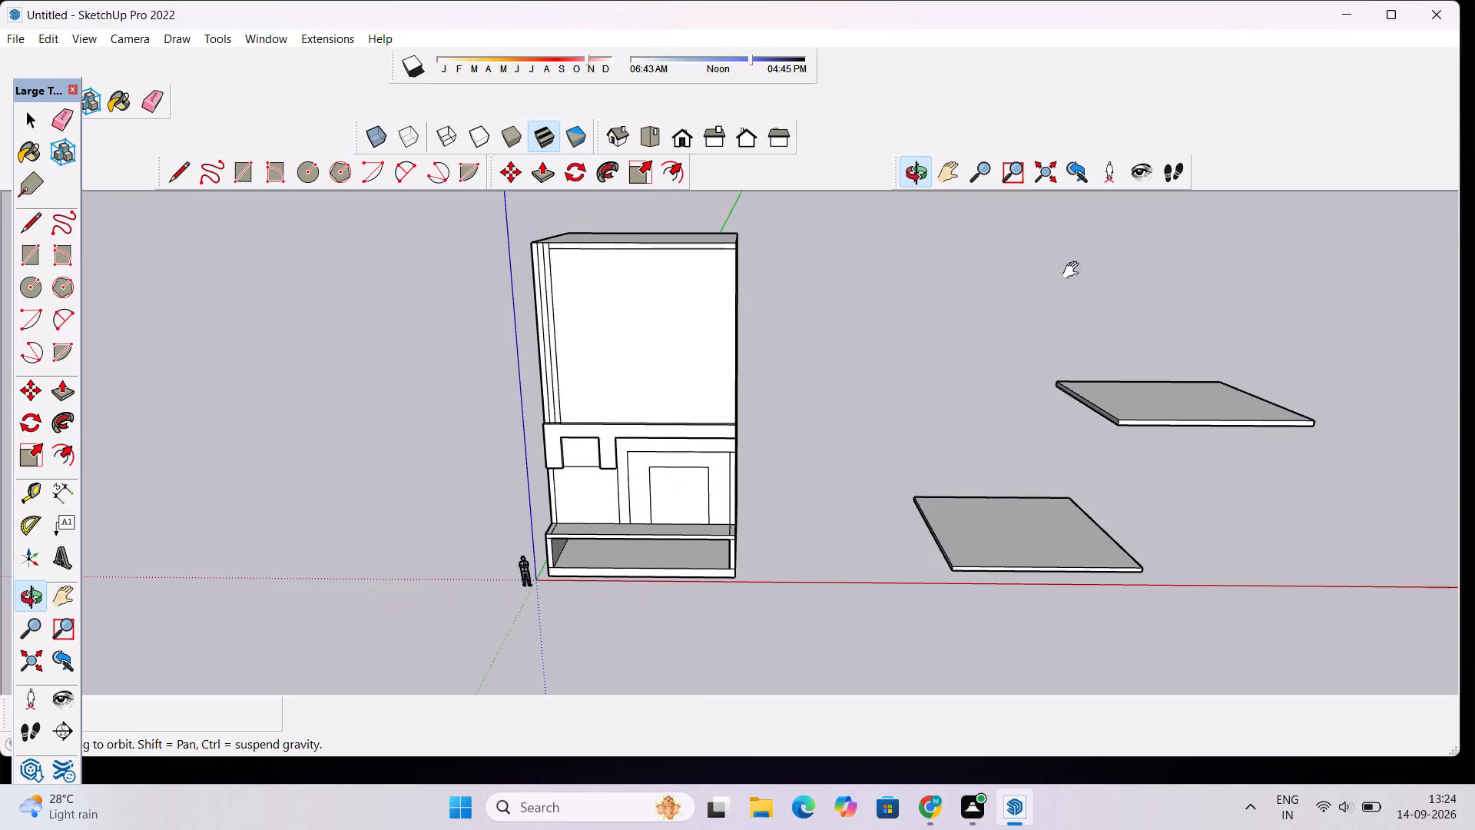
{"action": "scroll", "coordinate": [950, 316], "scroll_direction": "down", "scroll_amount": 5}
{"action": "left_click_drag", "start_coordinate": [797, 397], "coordinate": [819, 279]}
{"action": "scroll", "coordinate": [801, 317], "scroll_direction": "up", "scroll_amount": 5}
{"action": "left_click_drag", "start_coordinate": [833, 476], "coordinate": [704, 478]}
{"action": "scroll", "coordinate": [682, 476], "scroll_direction": "up", "scroll_amount": 4}
{"action": "left_click_drag", "start_coordinate": [682, 476], "coordinate": [686, 517]}
{"action": "scroll", "coordinate": [689, 483], "scroll_direction": "up", "scroll_amount": 4}
{"action": "left_click_drag", "start_coordinate": [689, 483], "coordinate": [775, 590]}
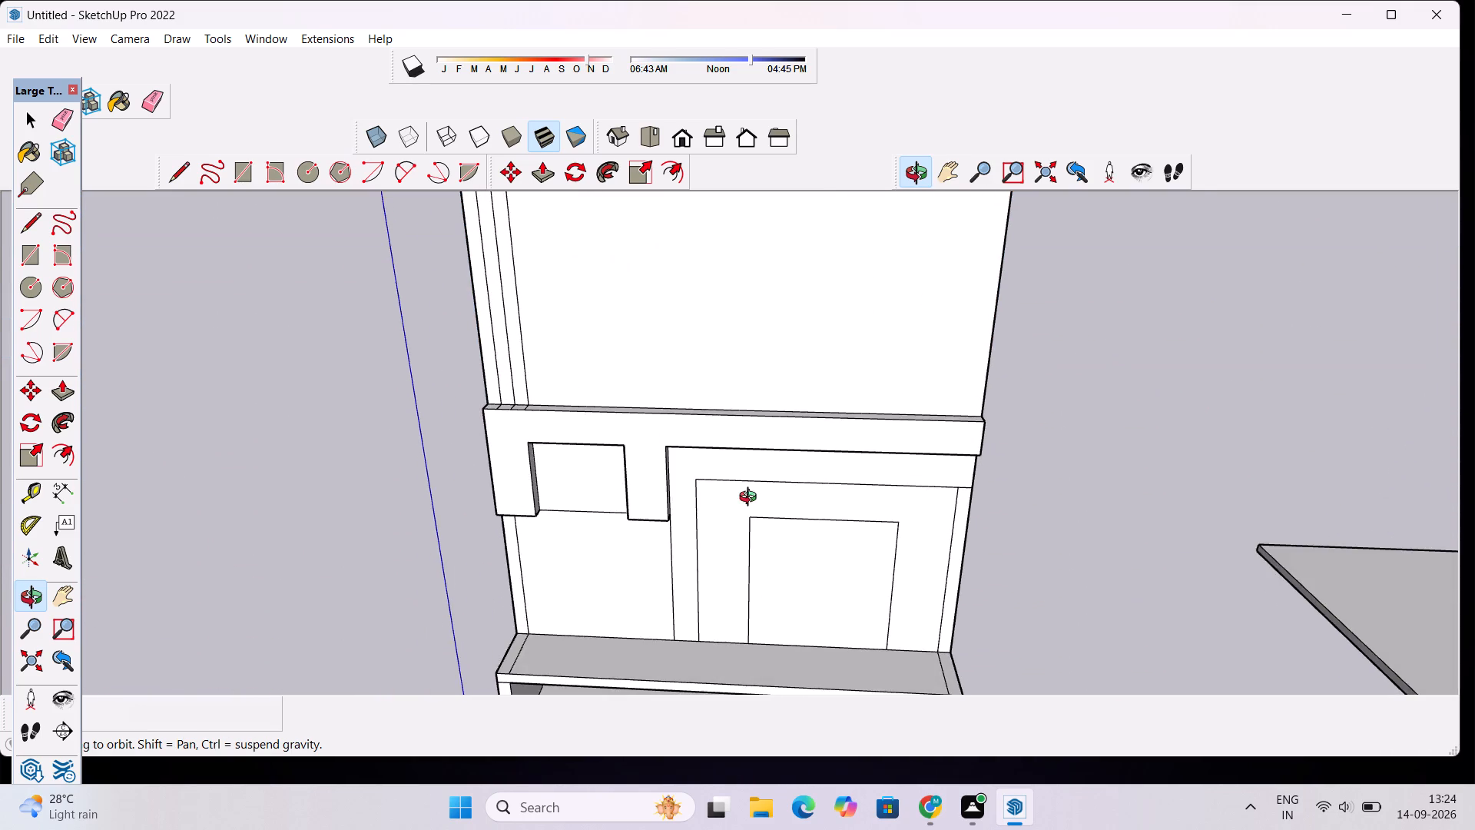
{"action": "scroll", "coordinate": [751, 499], "scroll_direction": "down", "scroll_amount": 4}
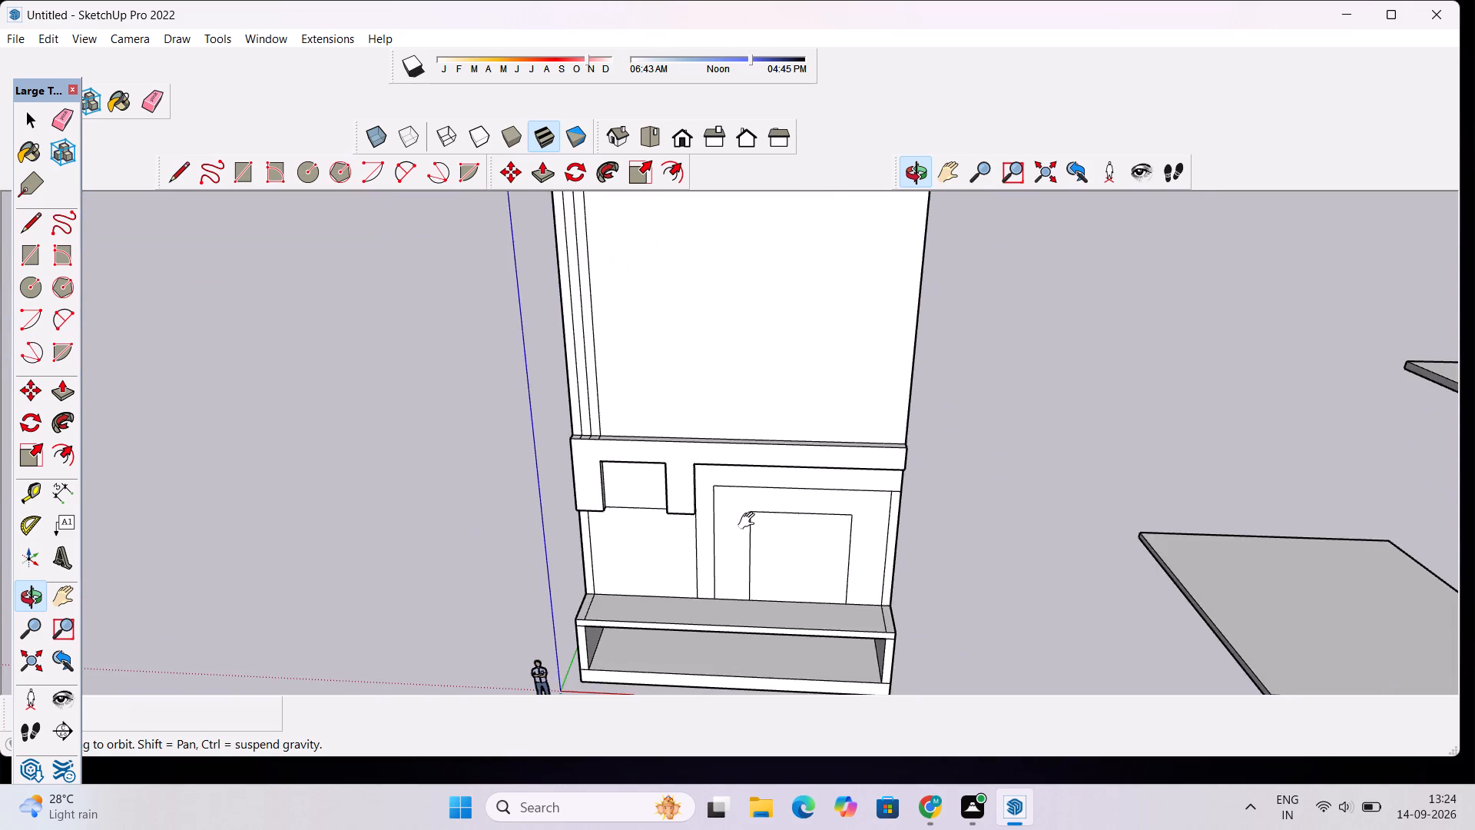
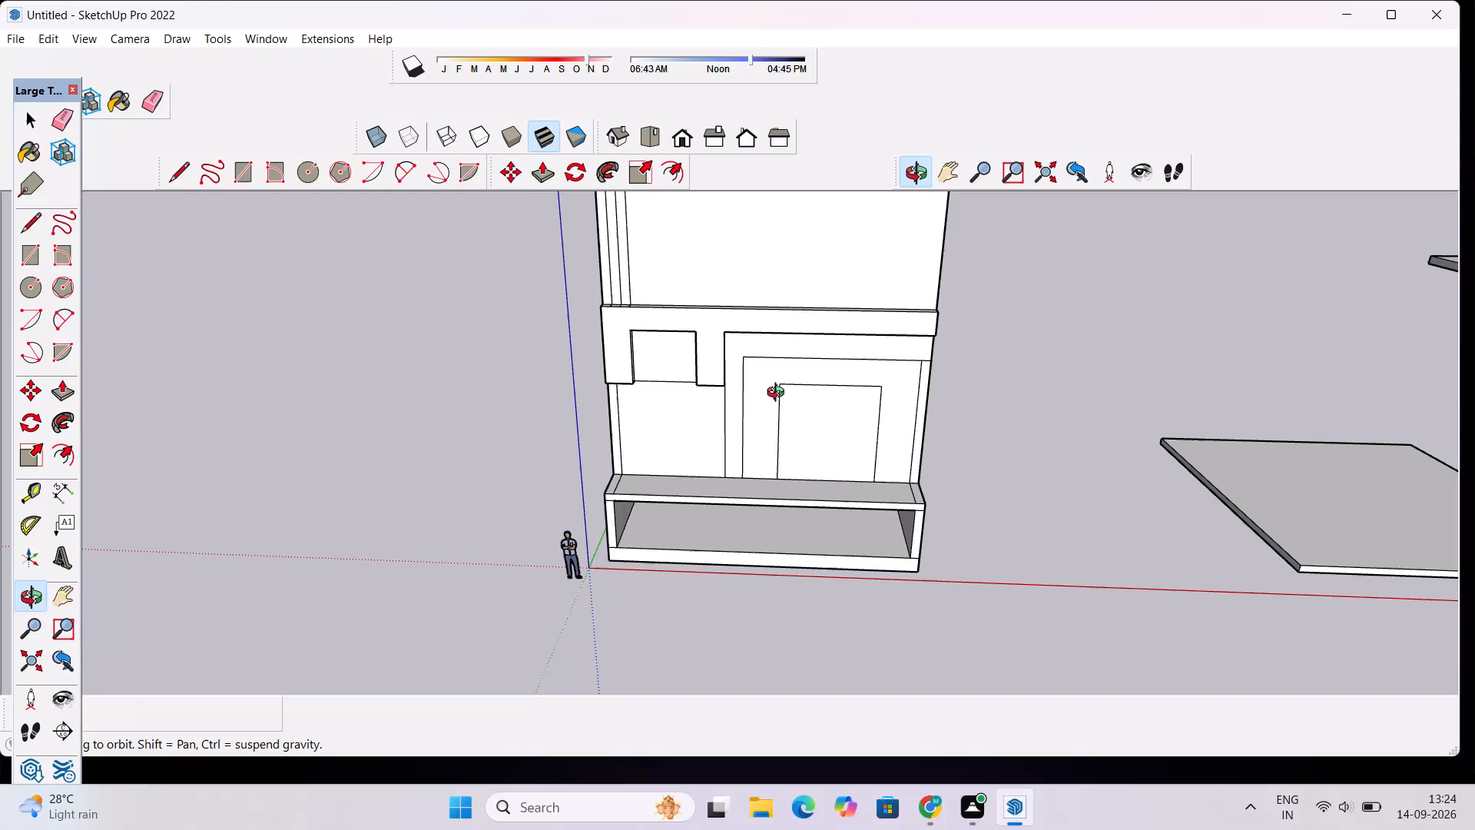
Push/Pull the L-shaped band beneath the raised legged band on the middle storey outward by 9".
{"action": "scroll", "coordinate": [718, 399], "scroll_direction": "up", "scroll_amount": 3}
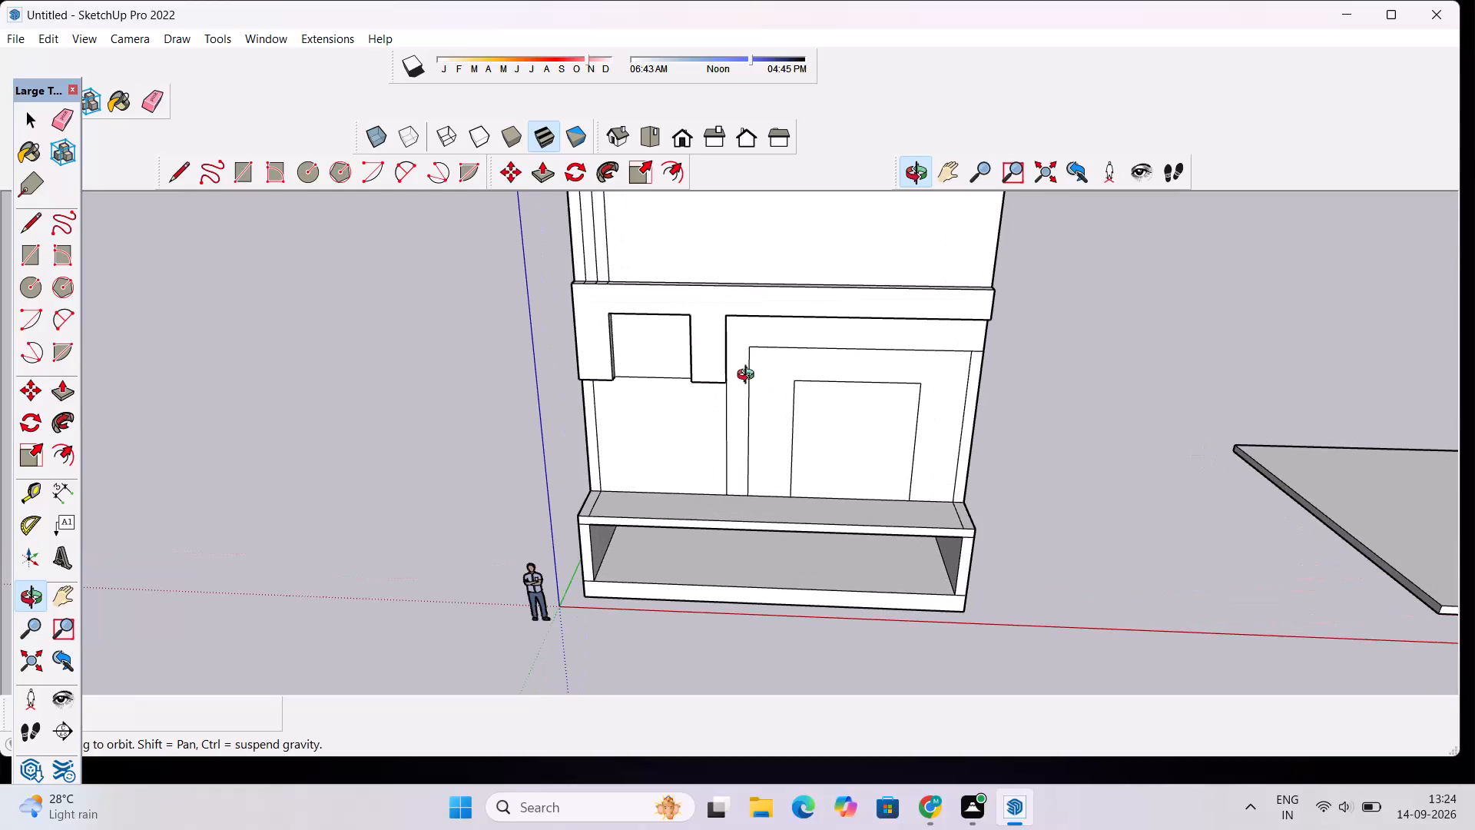
{"action": "left_click_drag", "start_coordinate": [771, 359], "coordinate": [705, 364], "text": "shift"}
{"action": "scroll", "coordinate": [691, 399], "scroll_direction": "up", "scroll_amount": 4}
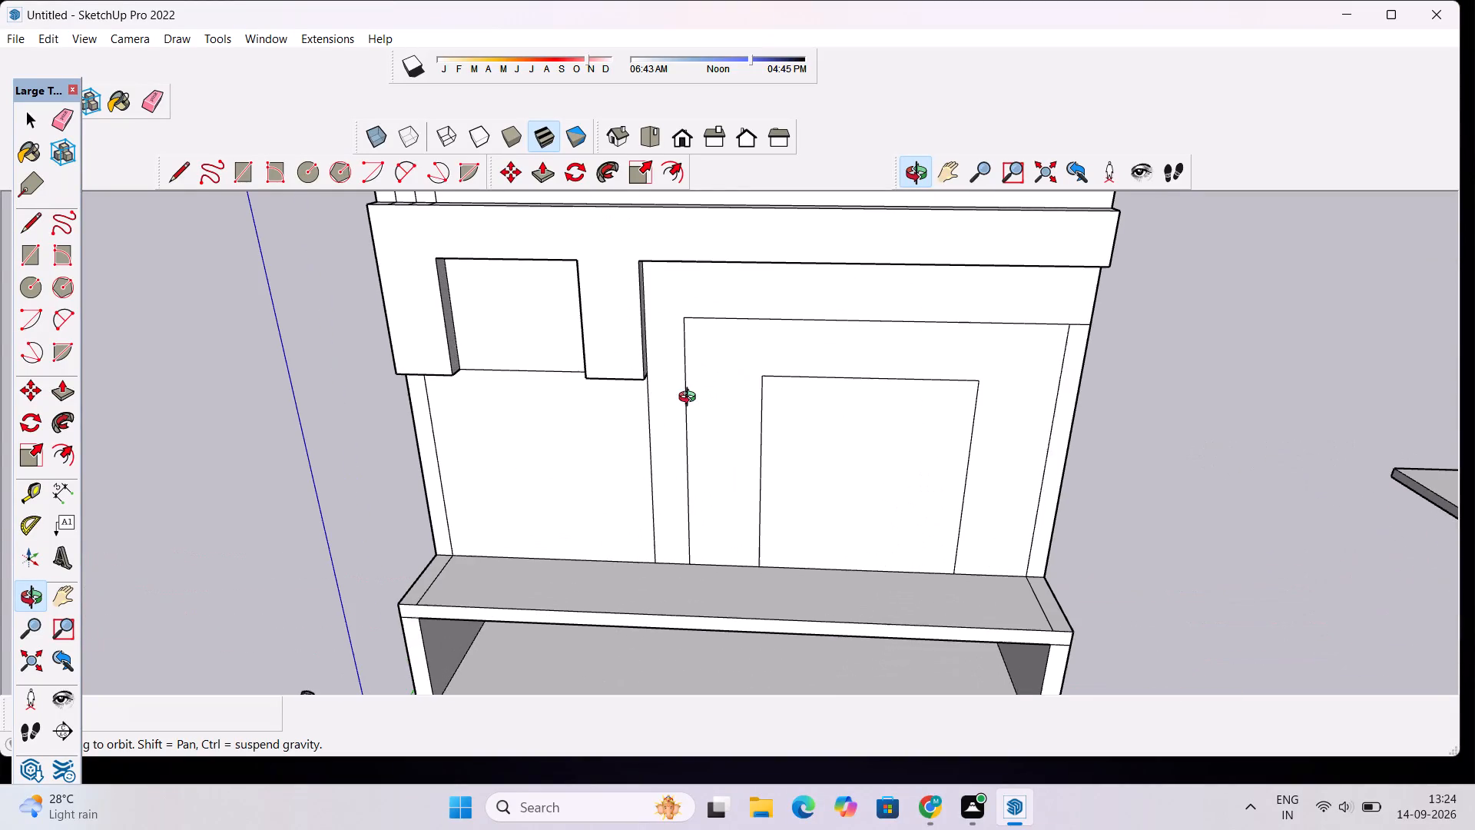
{"action": "left_click_drag", "start_coordinate": [752, 357], "coordinate": [625, 390], "text": "shift"}
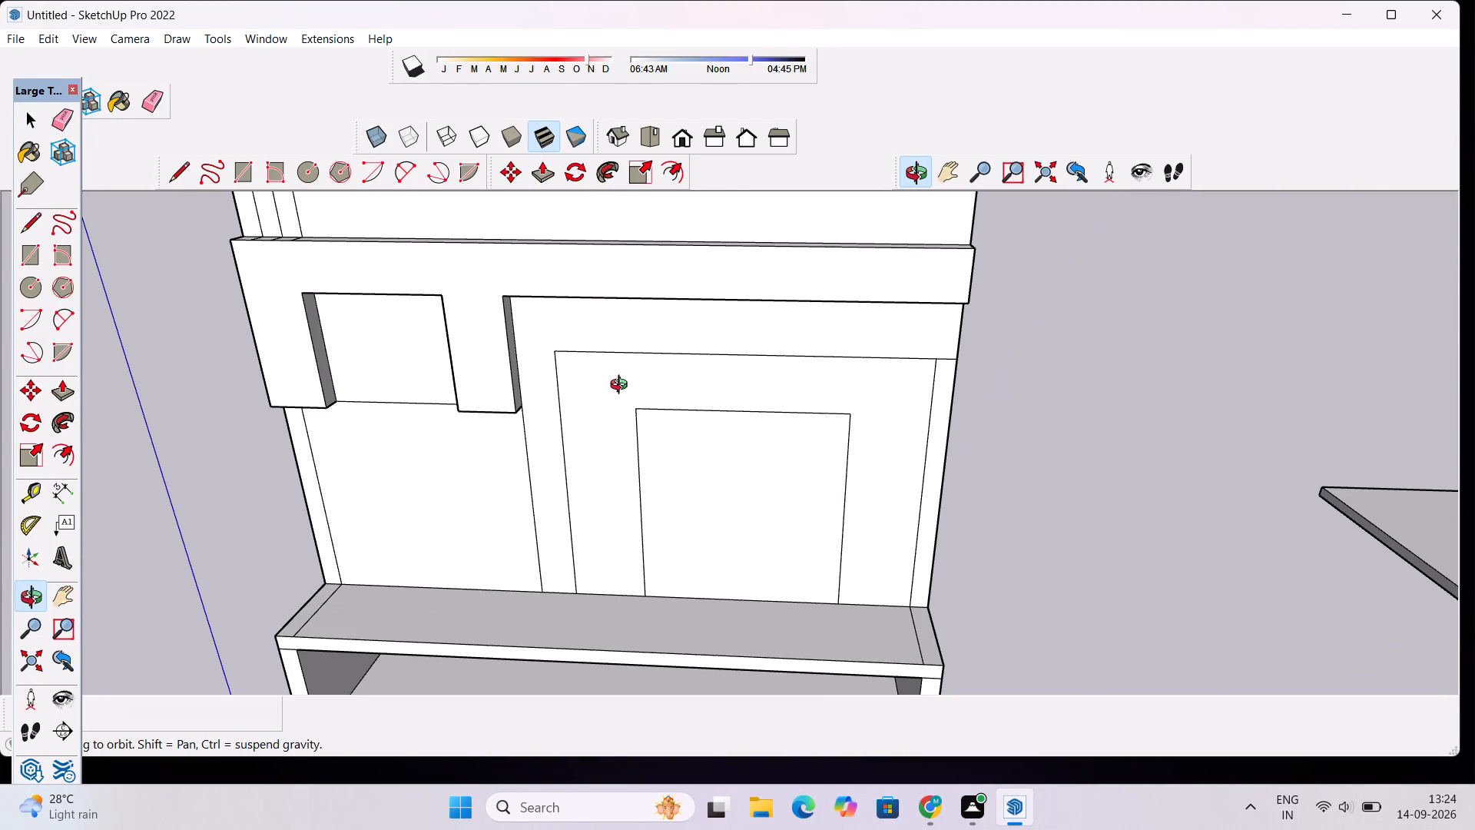
{"action": "key", "text": "p"}
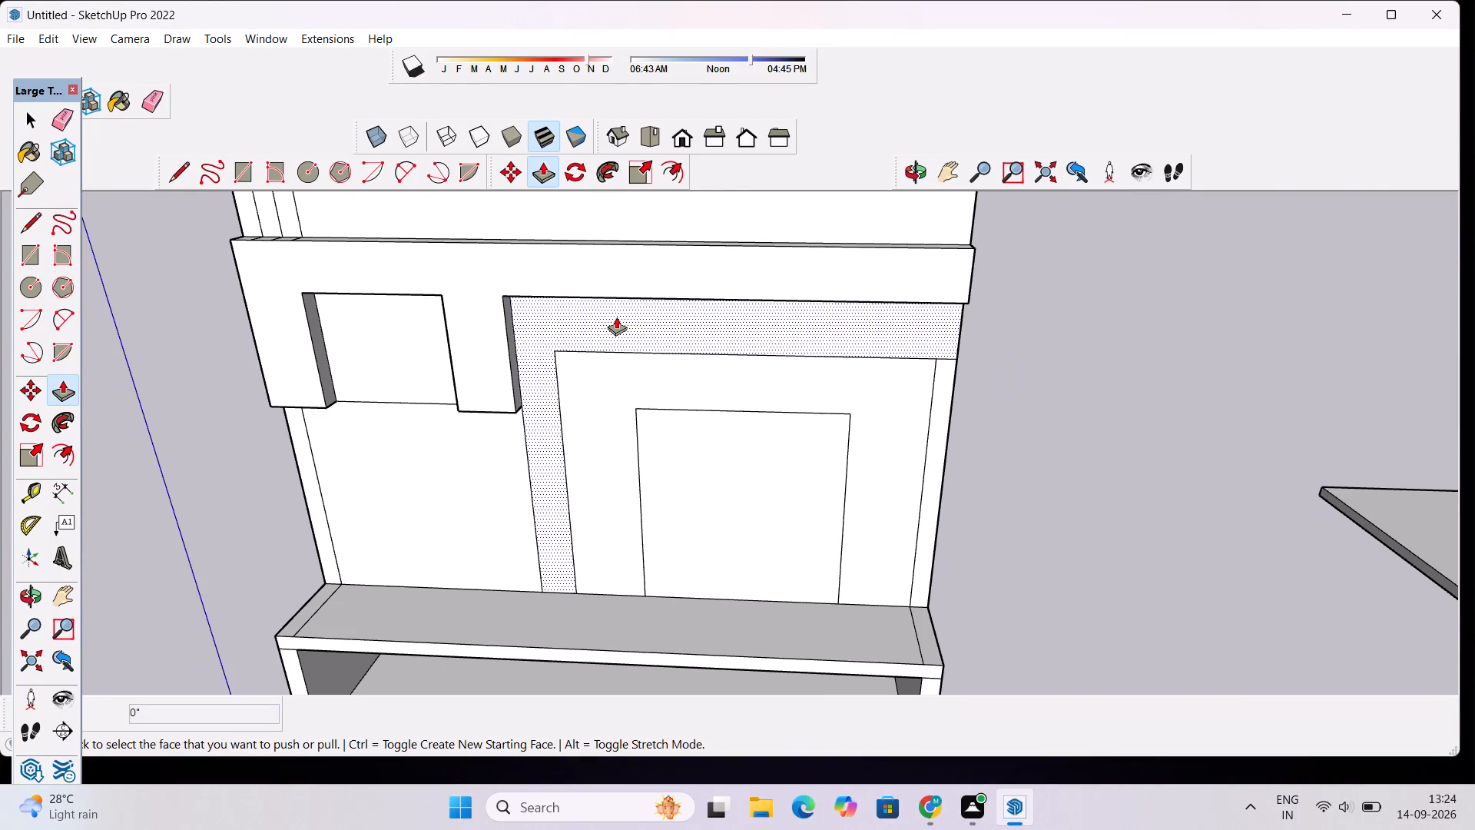
{"action": "left_click", "coordinate": [616, 317]}
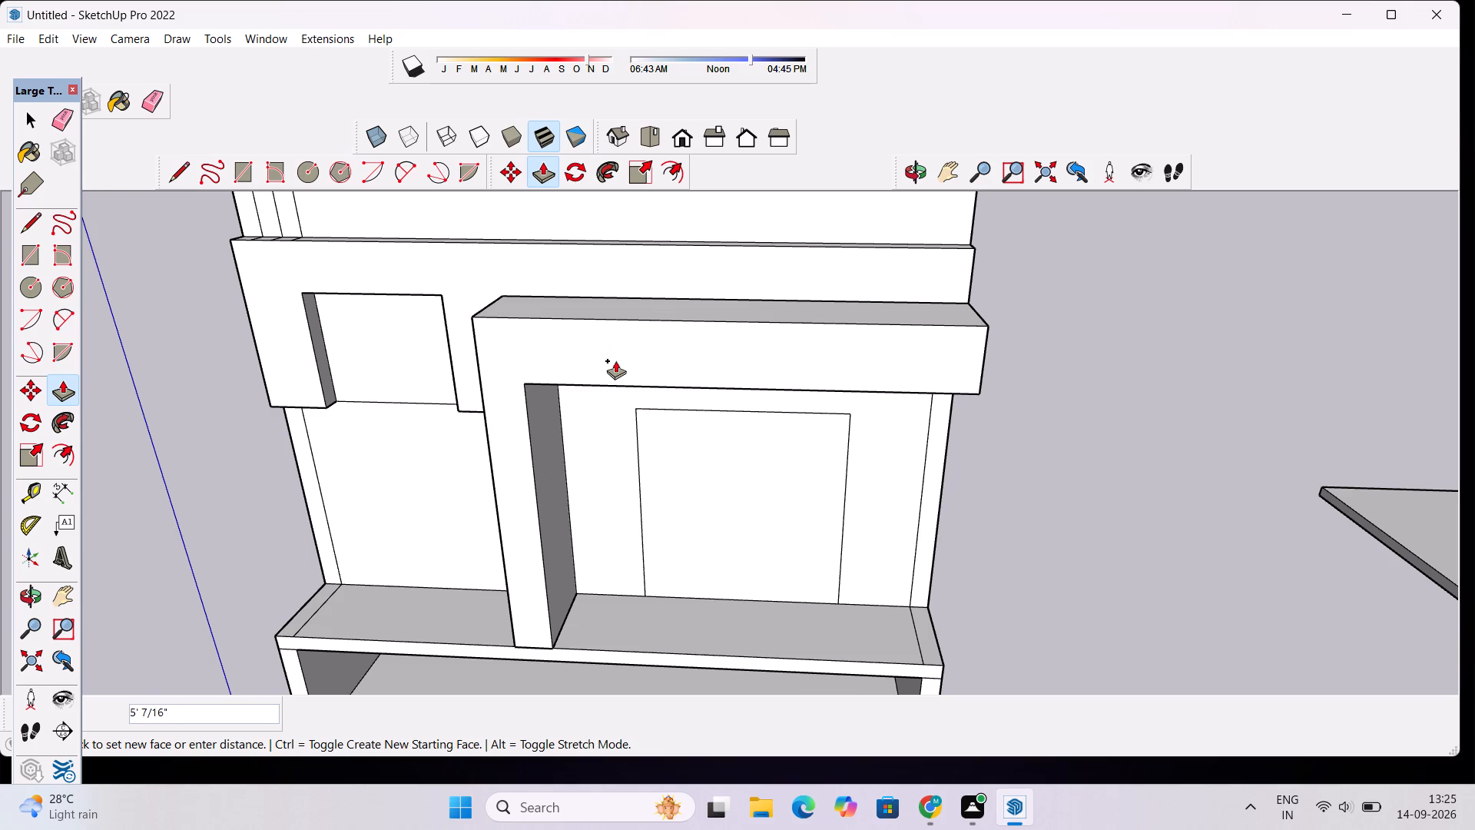
{"action": "type", "text": "9\""}
{"action": "key", "text": "Return"}
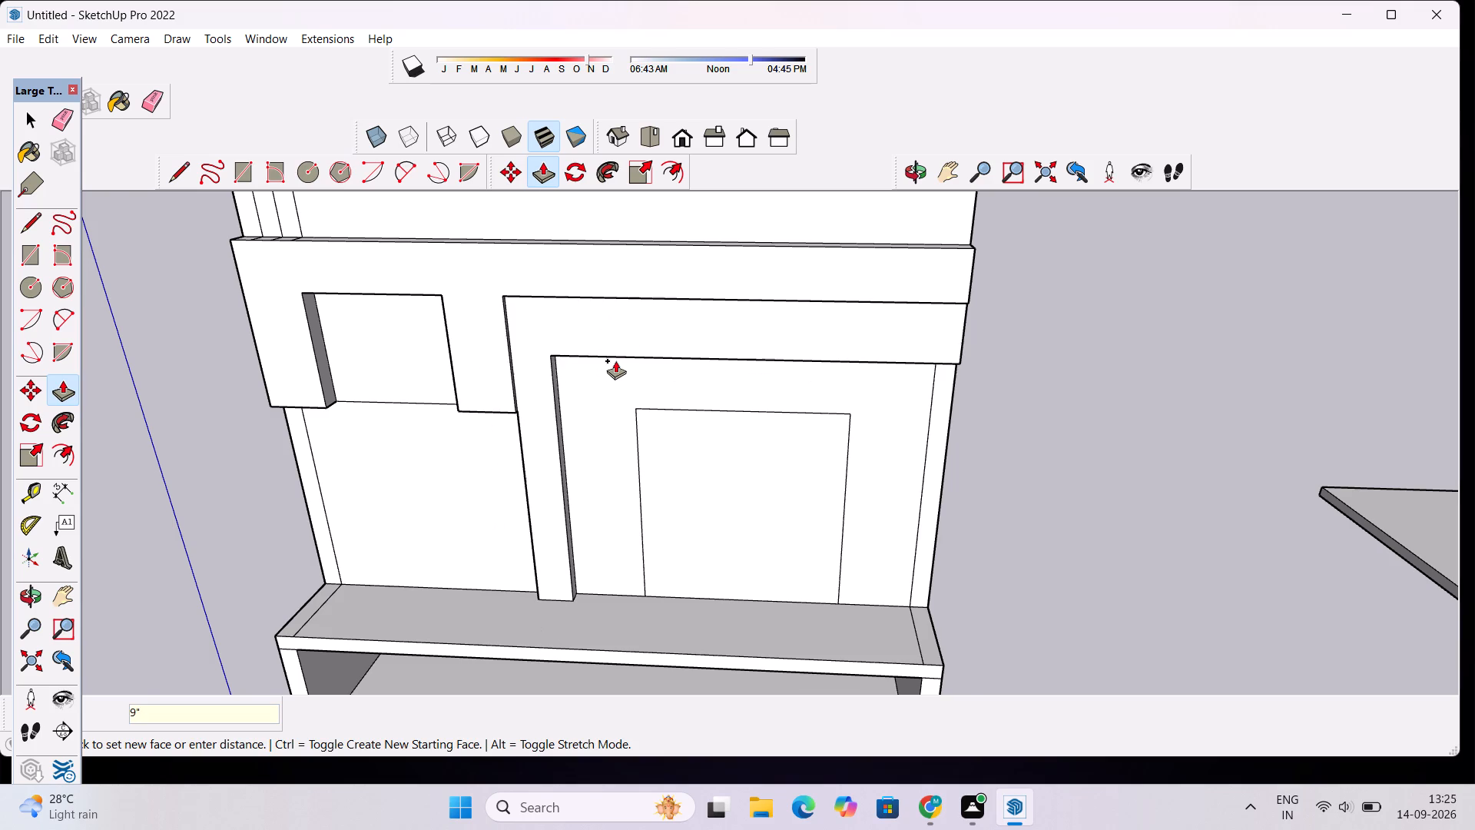
Push/Pull the door-like frame face inside the L-shaped band outward by 4".
{"action": "left_click", "coordinate": [638, 393]}
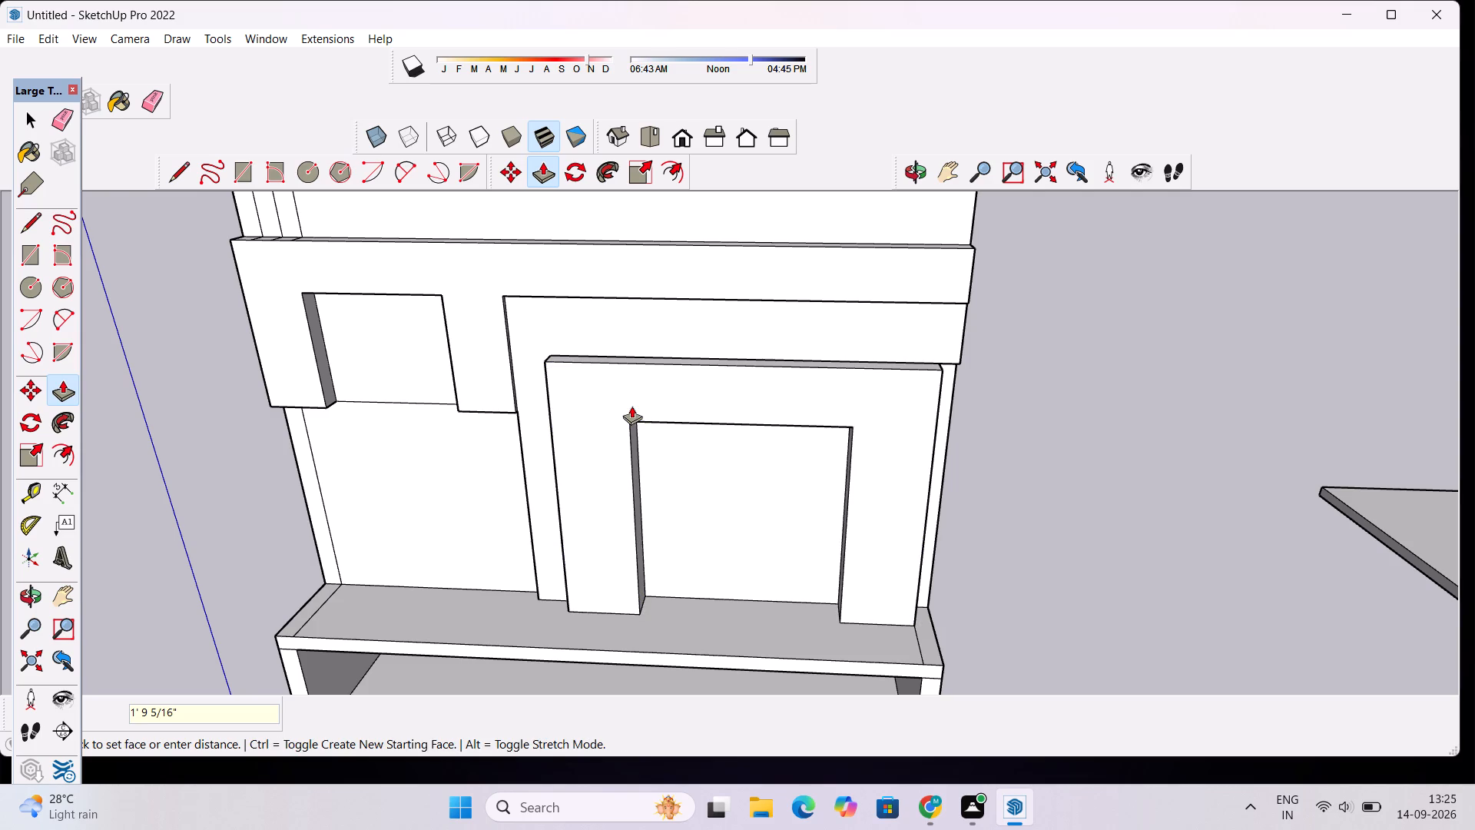
{"action": "type", "text": "4\""}
{"action": "key", "text": "Return"}
Examine the whole building front from several angles, including the raised middle-storey bands and the upper wall.
{"action": "scroll", "coordinate": [631, 406], "scroll_direction": "down", "scroll_amount": 5}
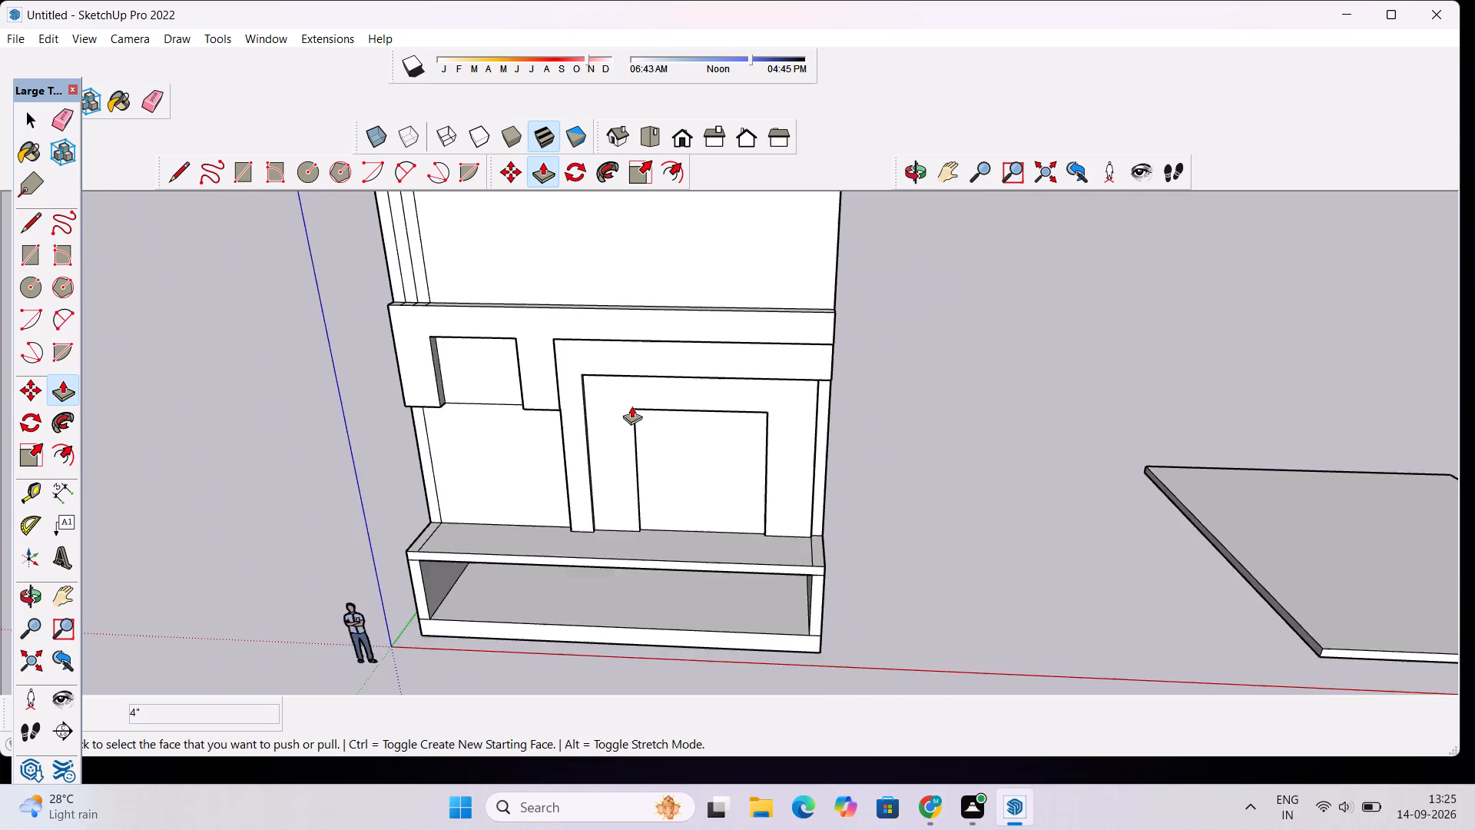
{"action": "scroll", "coordinate": [631, 406], "scroll_direction": "down", "scroll_amount": 2}
{"action": "left_click", "coordinate": [912, 176]}
{"action": "left_click_drag", "start_coordinate": [858, 366], "coordinate": [847, 253]}
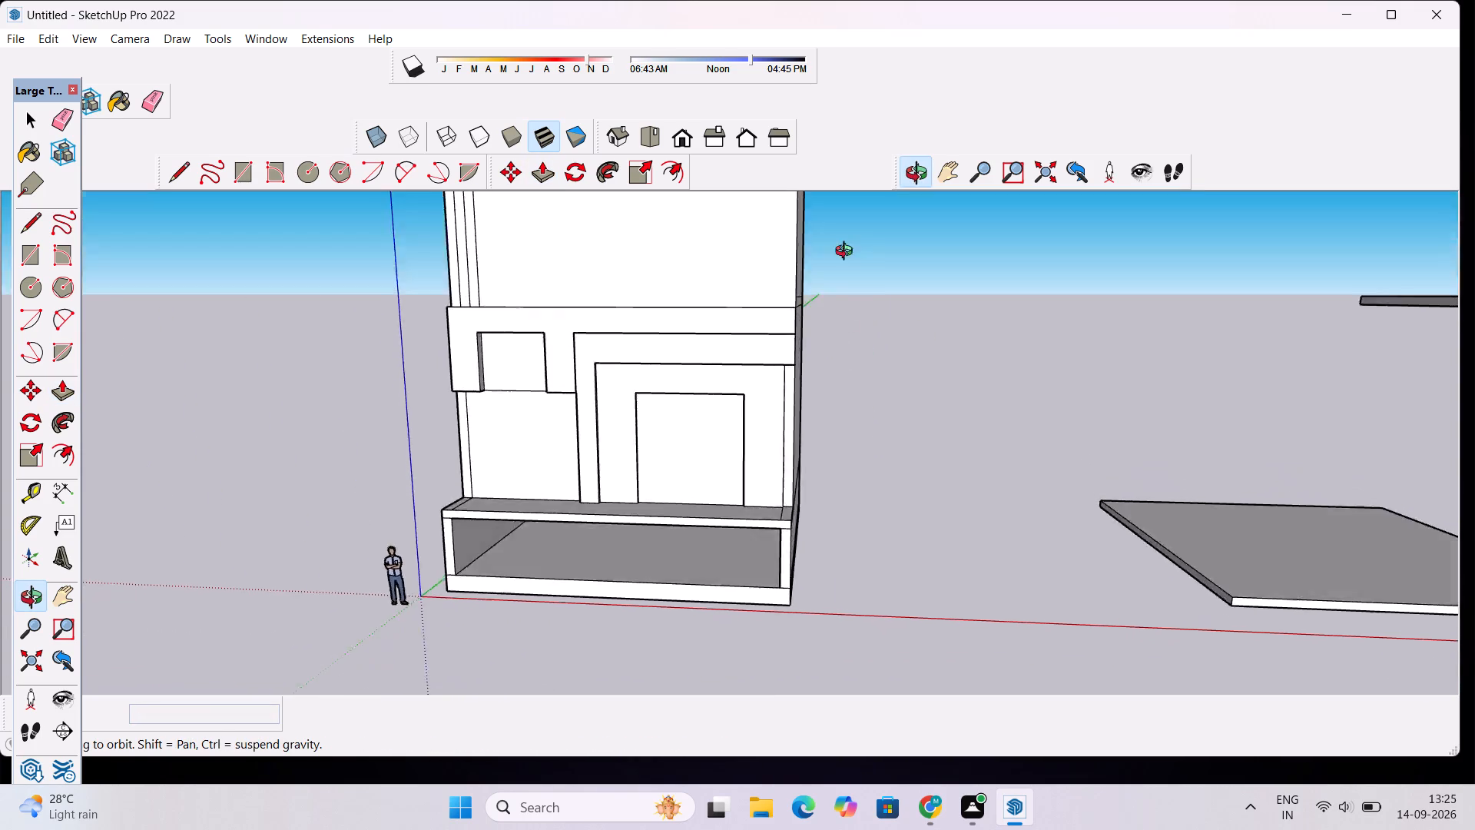
{"action": "left_click_drag", "start_coordinate": [847, 253], "coordinate": [847, 250]}
{"action": "scroll", "coordinate": [798, 309], "scroll_direction": "down", "scroll_amount": 6}
{"action": "scroll", "coordinate": [748, 385], "scroll_direction": "up", "scroll_amount": 1}
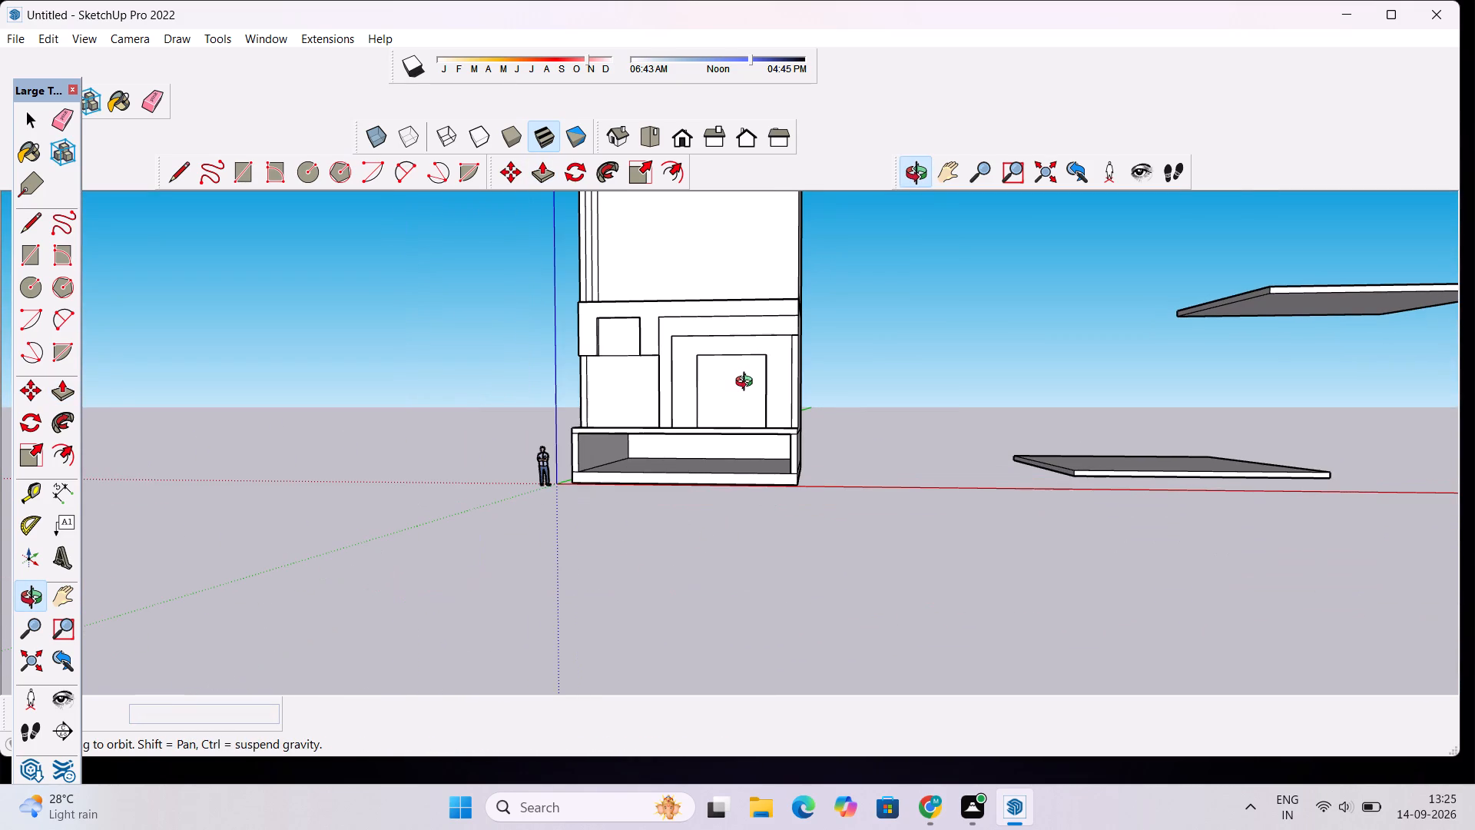
{"action": "scroll", "coordinate": [751, 364], "scroll_direction": "down", "scroll_amount": 2}
{"action": "left_click_drag", "start_coordinate": [751, 364], "coordinate": [745, 383]}
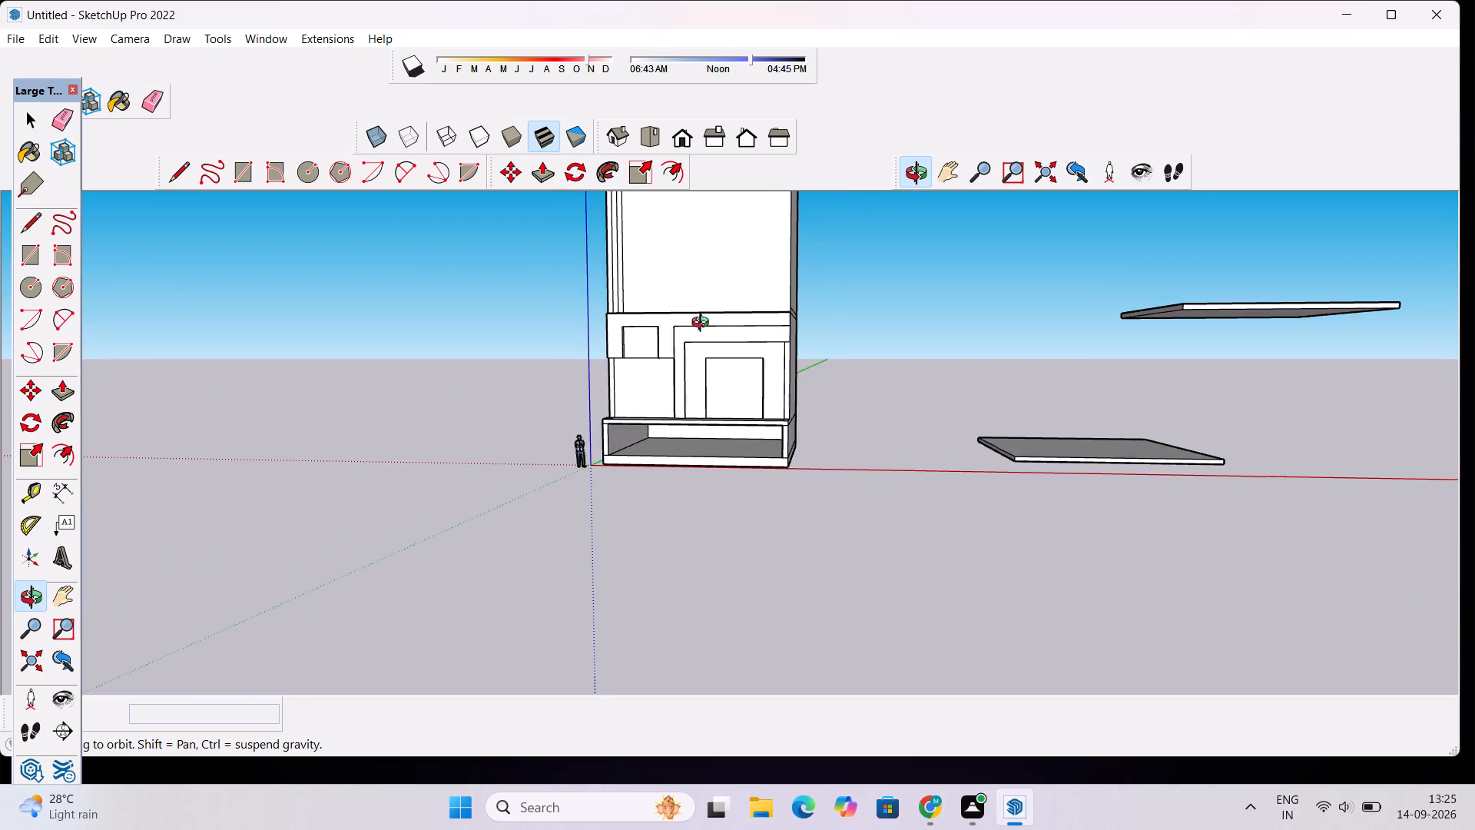
{"action": "scroll", "coordinate": [704, 324], "scroll_direction": "up", "scroll_amount": 4}
{"action": "left_click_drag", "start_coordinate": [641, 378], "coordinate": [730, 407]}
{"action": "scroll", "coordinate": [725, 355], "scroll_direction": "down", "scroll_amount": 5}
{"action": "left_click_drag", "start_coordinate": [724, 340], "coordinate": [678, 479], "text": "shift"}
{"action": "scroll", "coordinate": [654, 436], "scroll_direction": "down", "scroll_amount": 4}
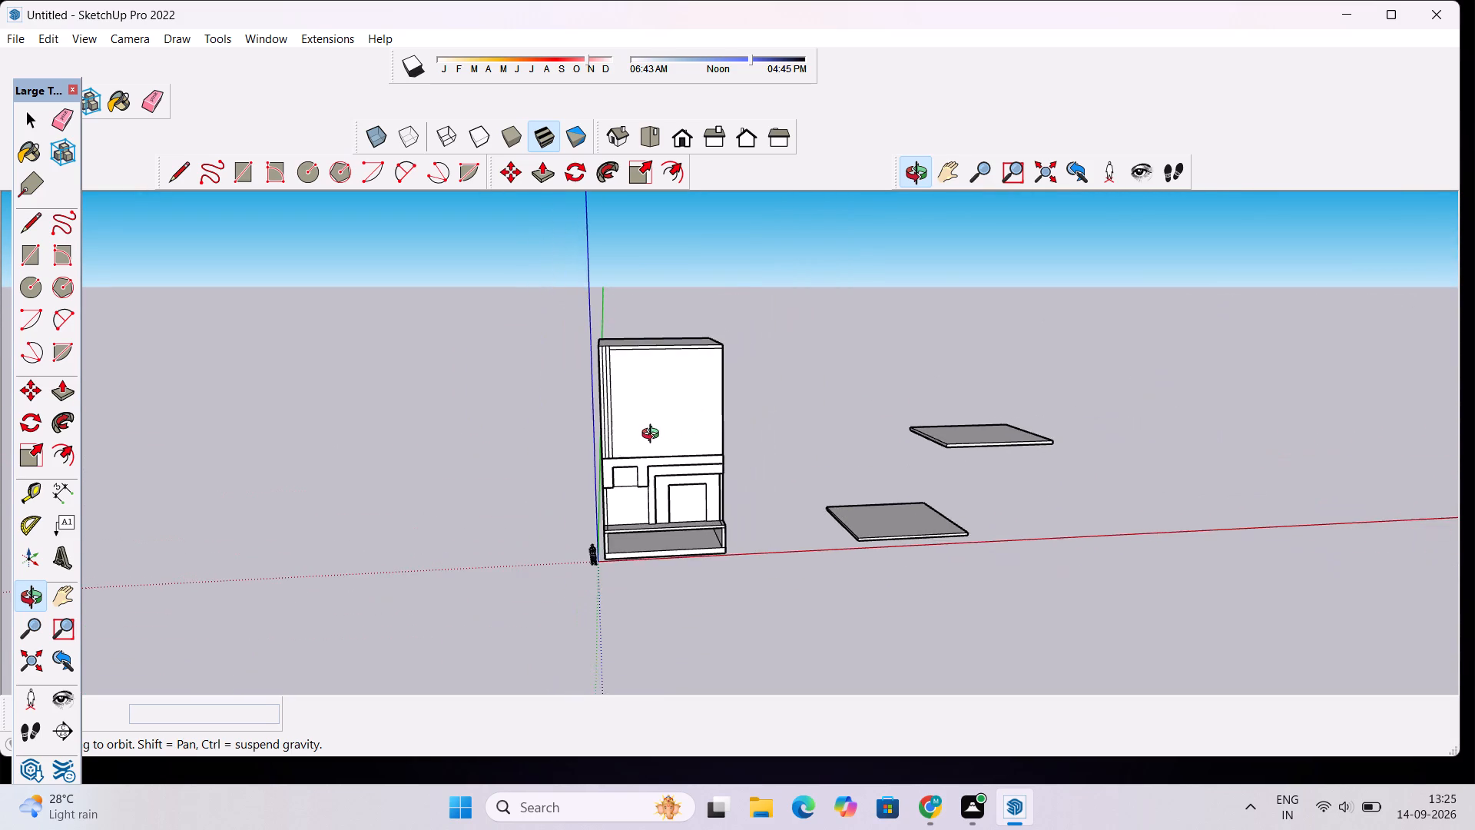
{"action": "left_click_drag", "start_coordinate": [693, 470], "coordinate": [631, 404]}
Erase the two short line segments crossing the legged band's top ledge below the outer narrow vertical strips.
{"action": "scroll", "coordinate": [625, 389], "scroll_direction": "up", "scroll_amount": 6}
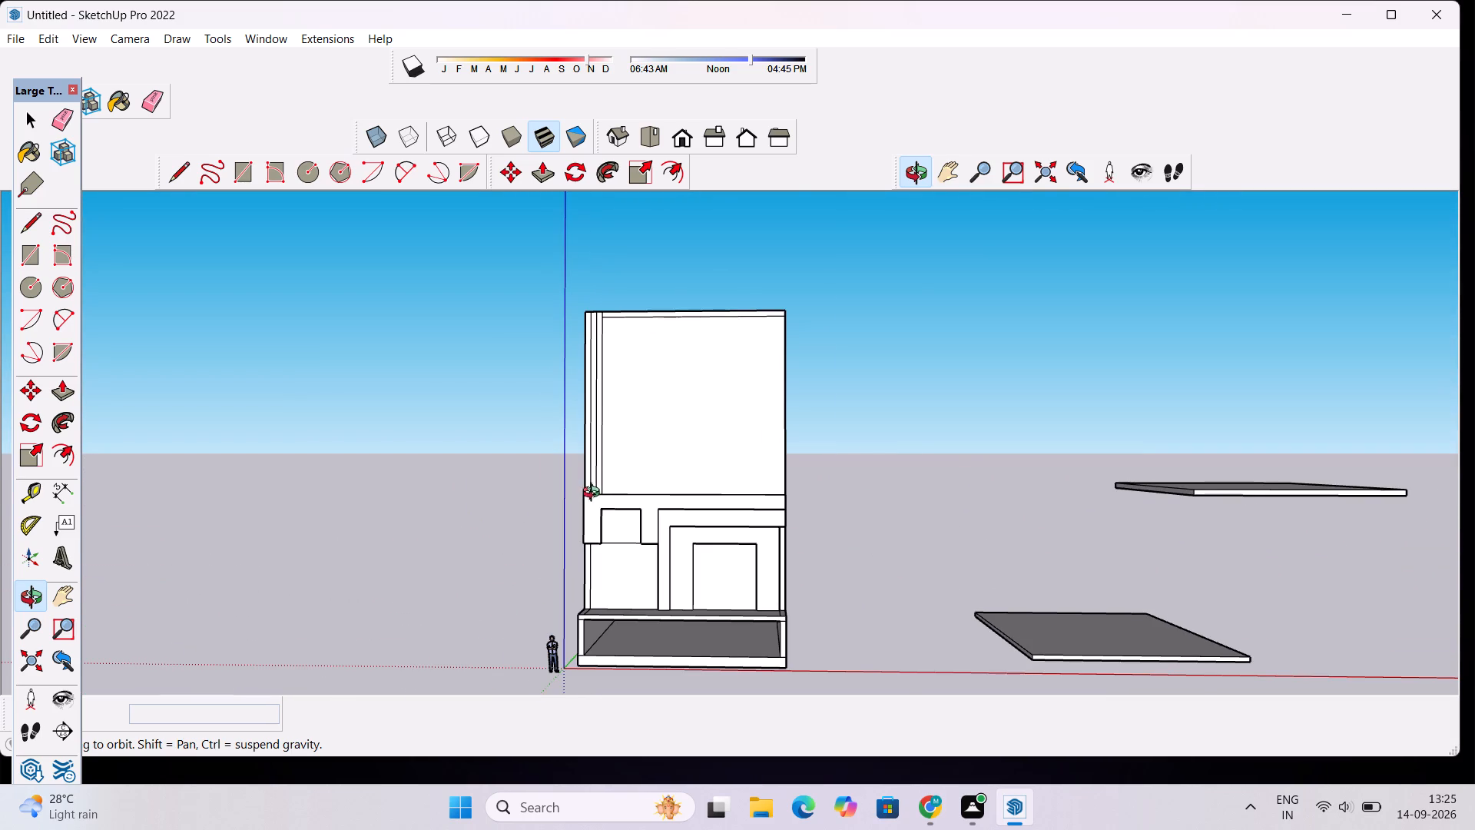
{"action": "scroll", "coordinate": [595, 496], "scroll_direction": "up", "scroll_amount": 10}
{"action": "left_click_drag", "start_coordinate": [615, 502], "coordinate": [614, 615]}
{"action": "scroll", "coordinate": [607, 533], "scroll_direction": "up", "scroll_amount": 4}
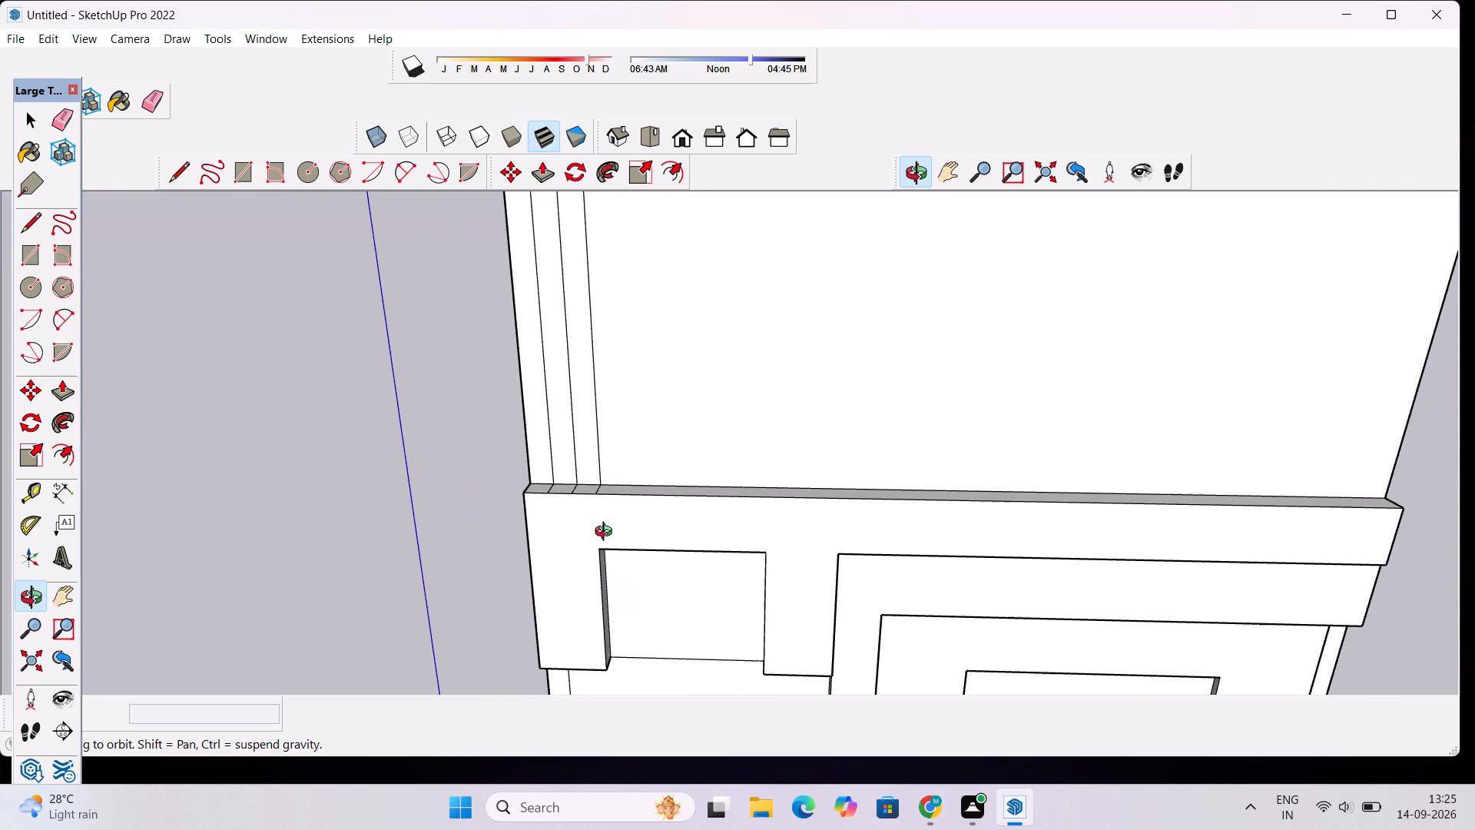
{"action": "left_click_drag", "start_coordinate": [606, 486], "coordinate": [612, 523], "text": "shift"}
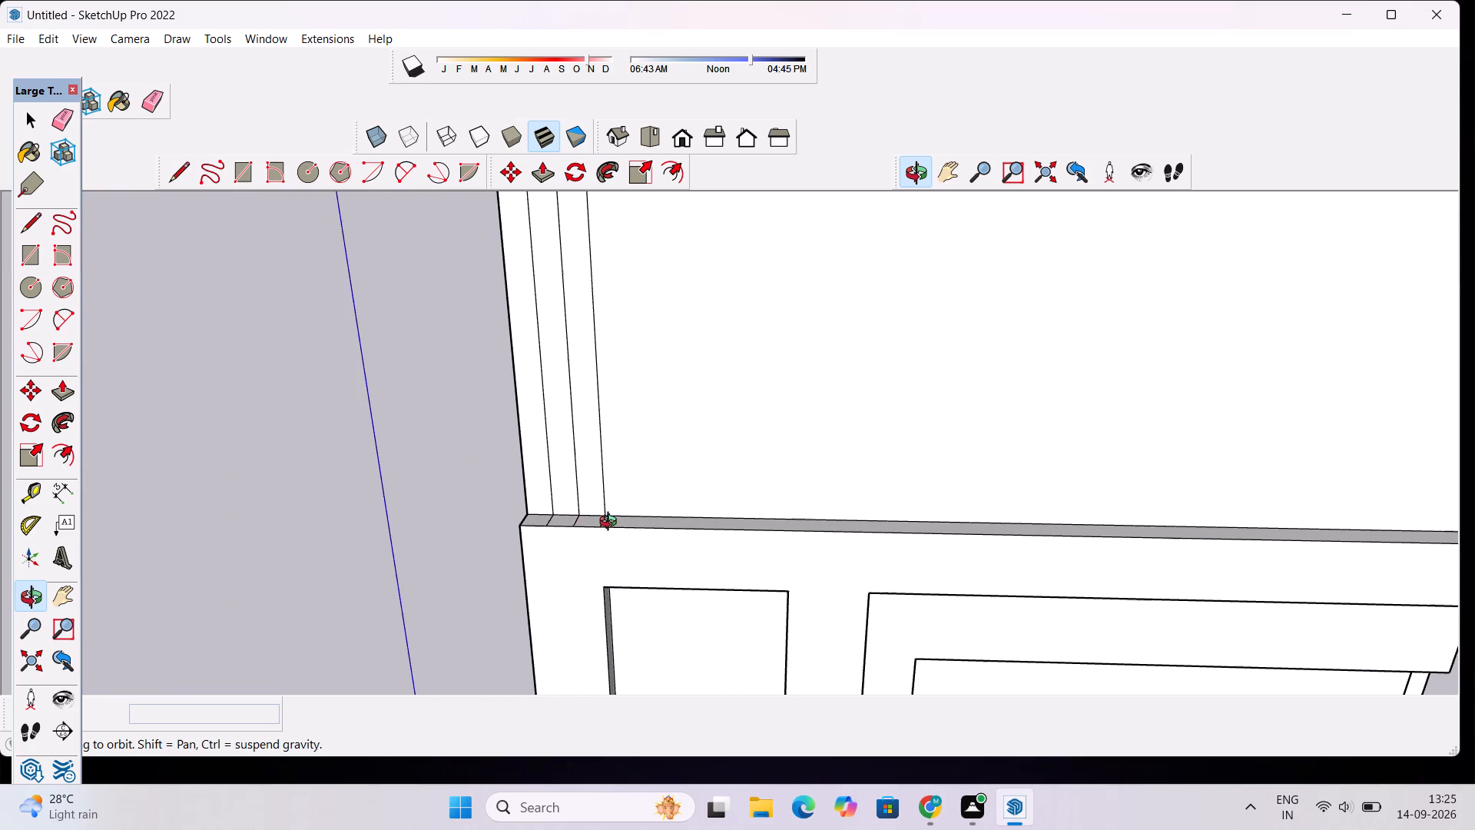
{"action": "key", "text": "e"}
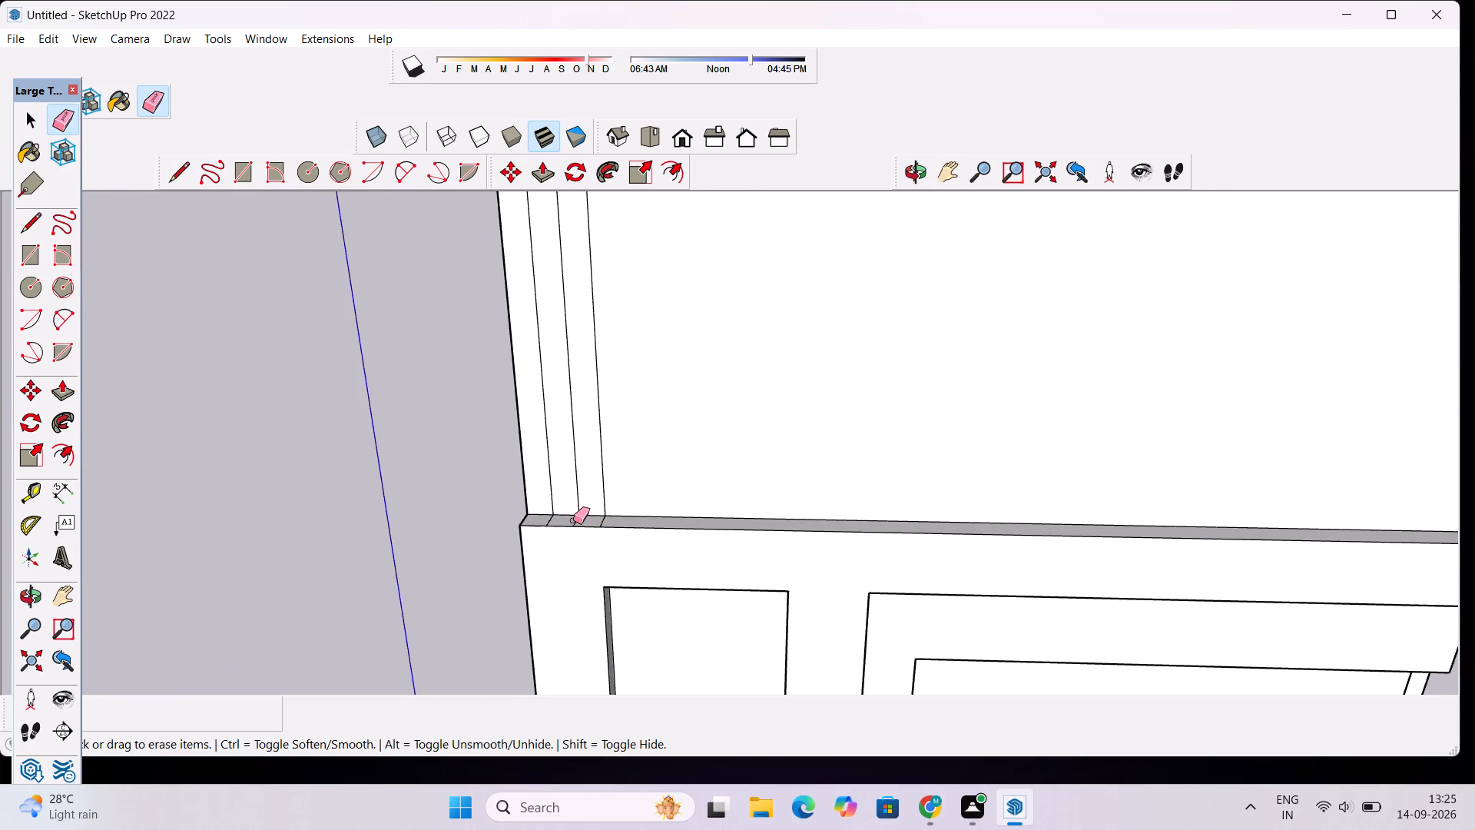
{"action": "left_click", "coordinate": [574, 523]}
{"action": "scroll", "coordinate": [577, 522], "scroll_direction": "up", "scroll_amount": 5}
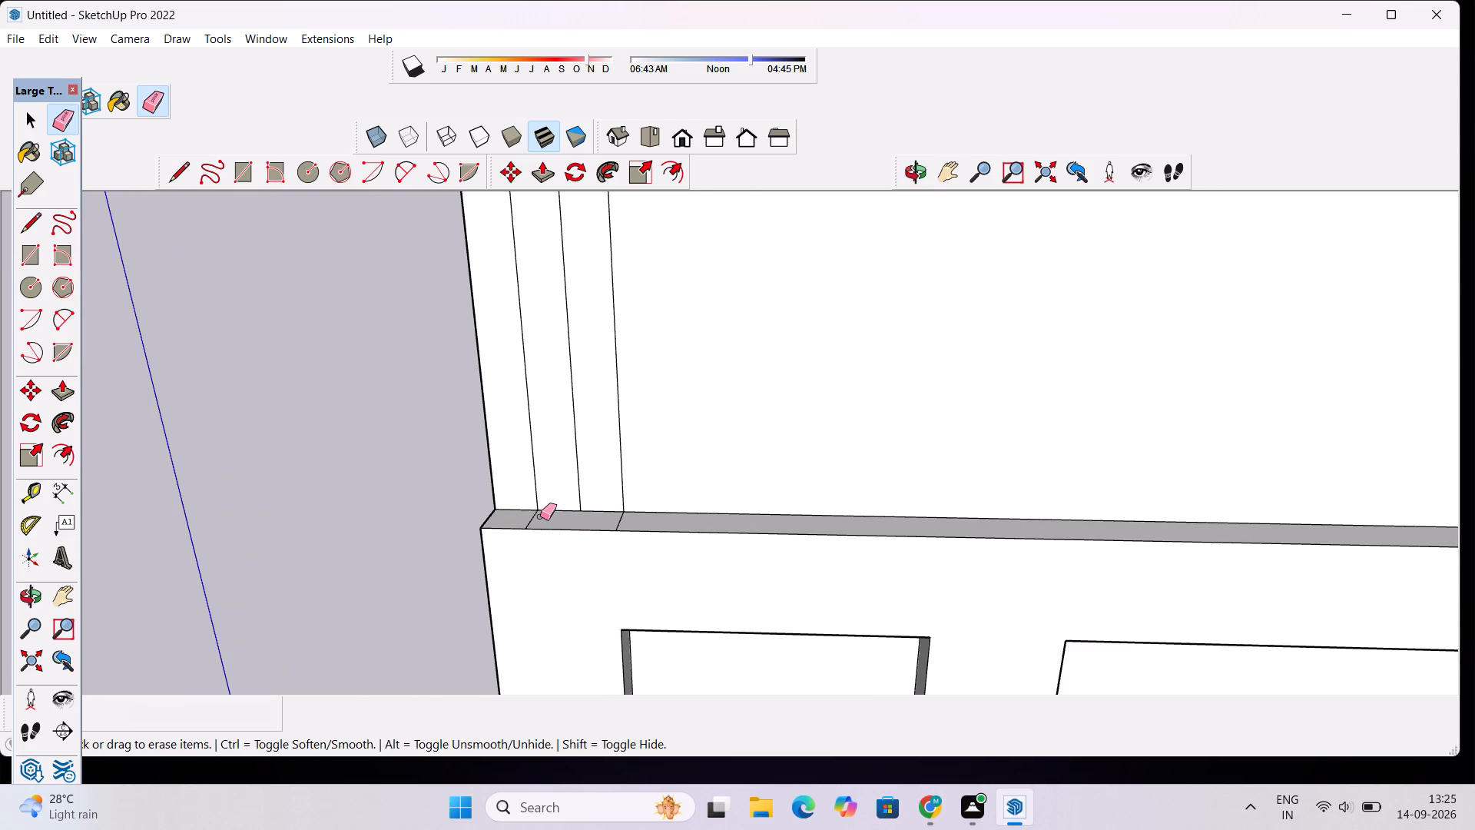
{"action": "left_click", "coordinate": [531, 520]}
{"action": "key", "text": "space"}
Push/Pull the first and third narrow vertical strips on the upper wall outward by 1', flush with the band below.
{"action": "scroll", "coordinate": [549, 515], "scroll_direction": "down", "scroll_amount": 3}
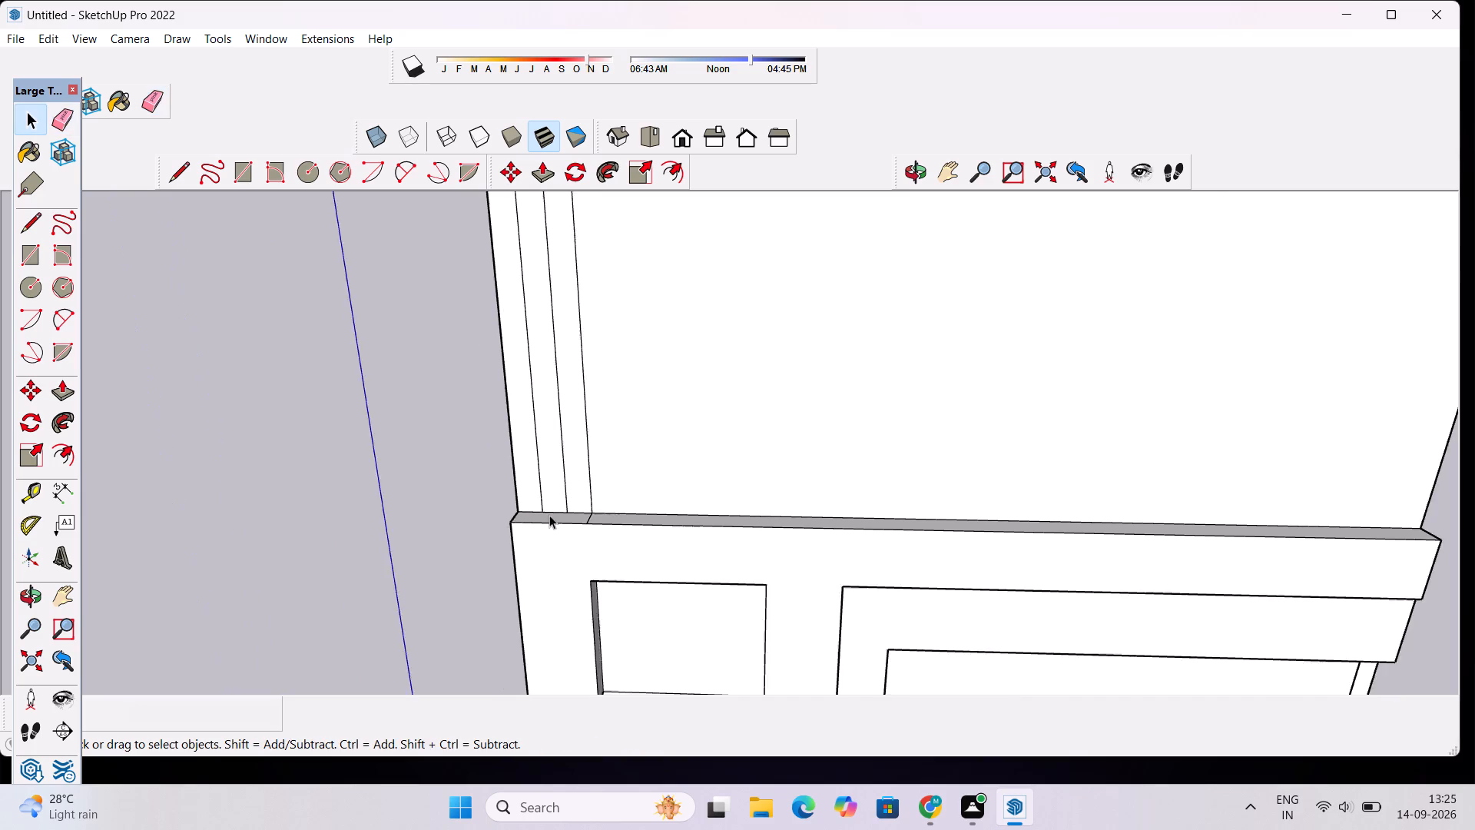
{"action": "scroll", "coordinate": [549, 515], "scroll_direction": "down", "scroll_amount": 16}
{"action": "scroll", "coordinate": [541, 350], "scroll_direction": "up", "scroll_amount": 3}
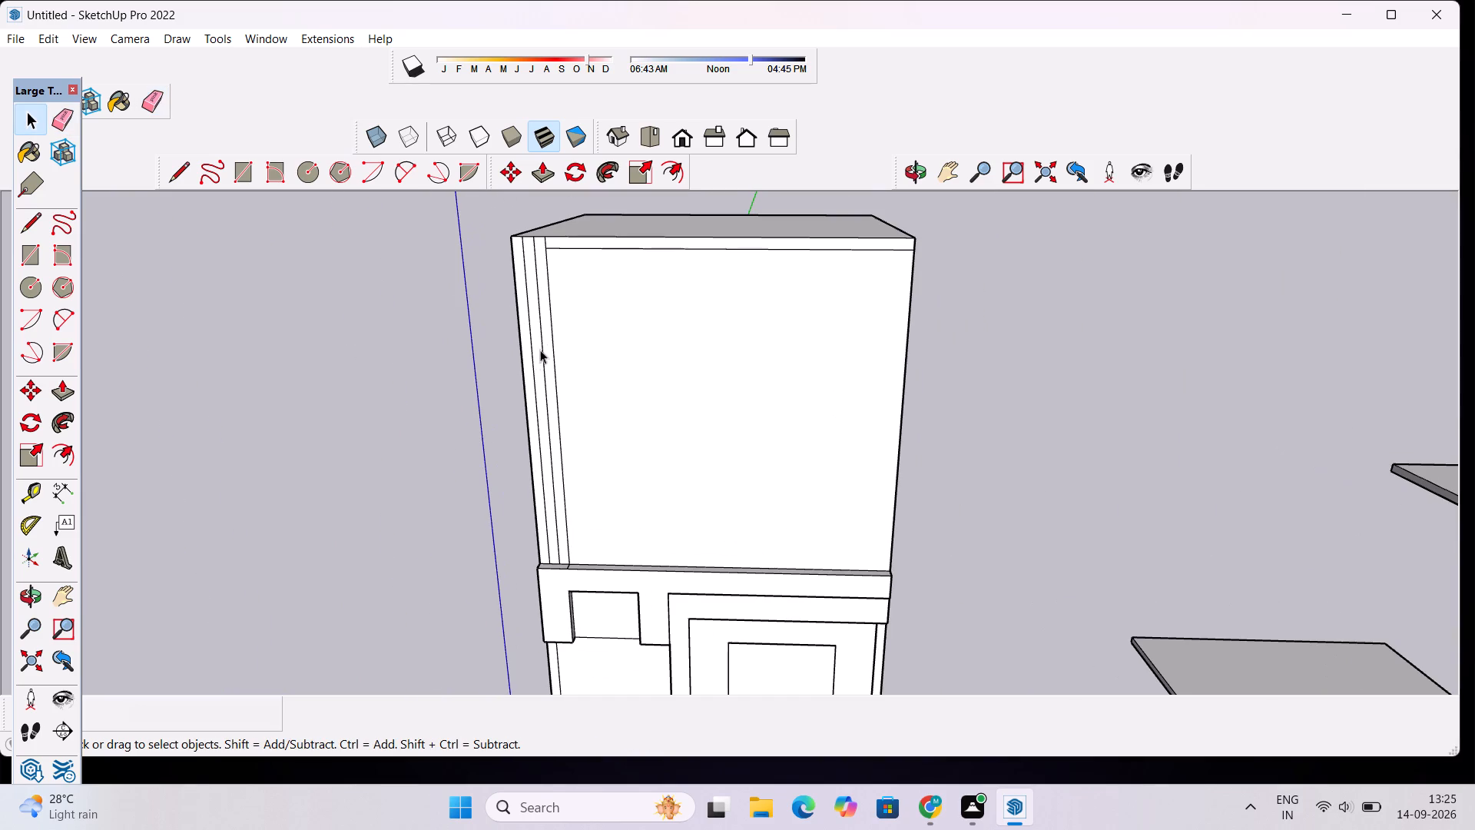
{"action": "left_click", "coordinate": [529, 386]}
{"action": "key", "text": "p"}
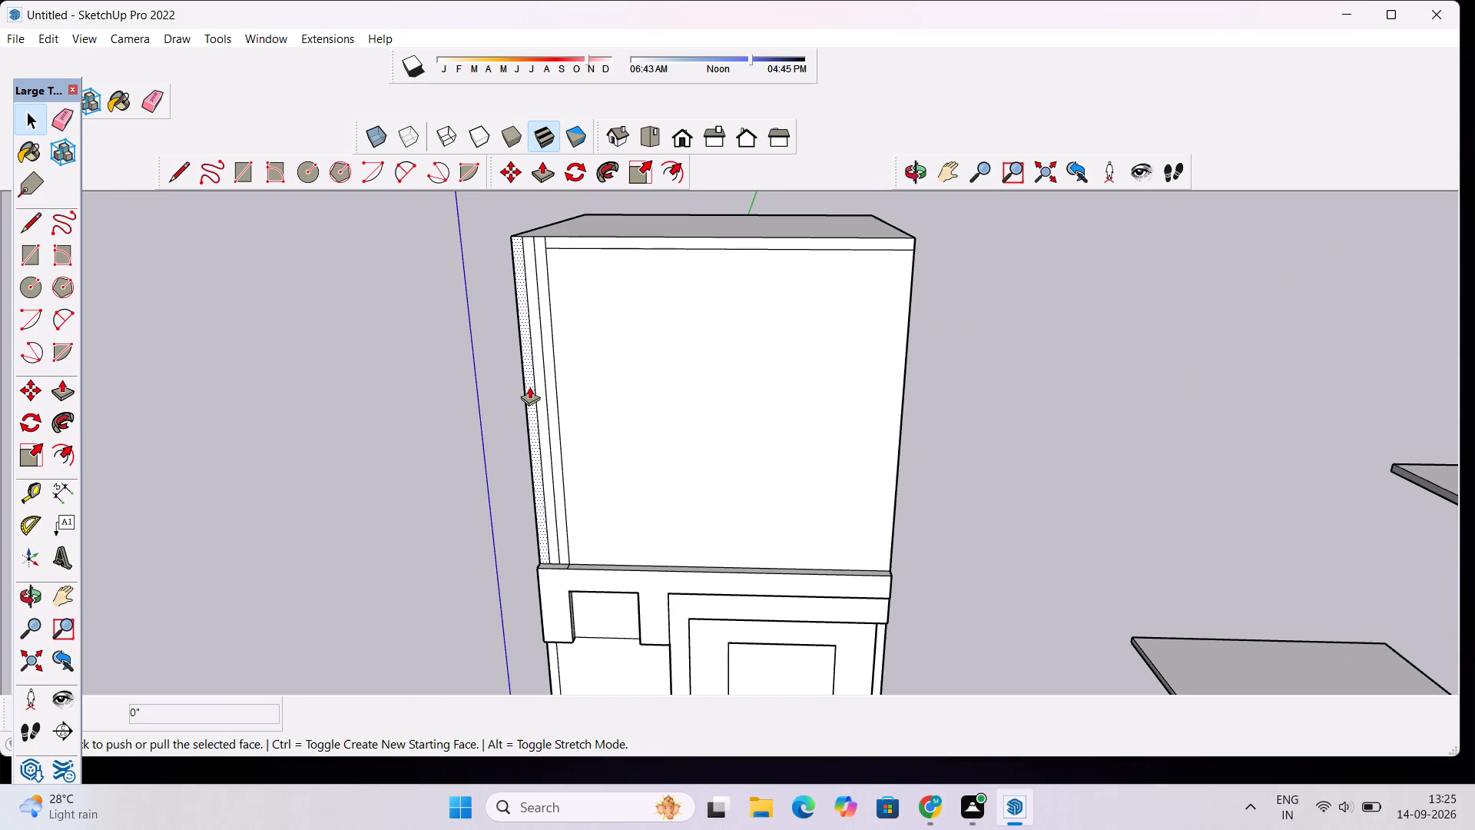
{"action": "left_click", "coordinate": [529, 387]}
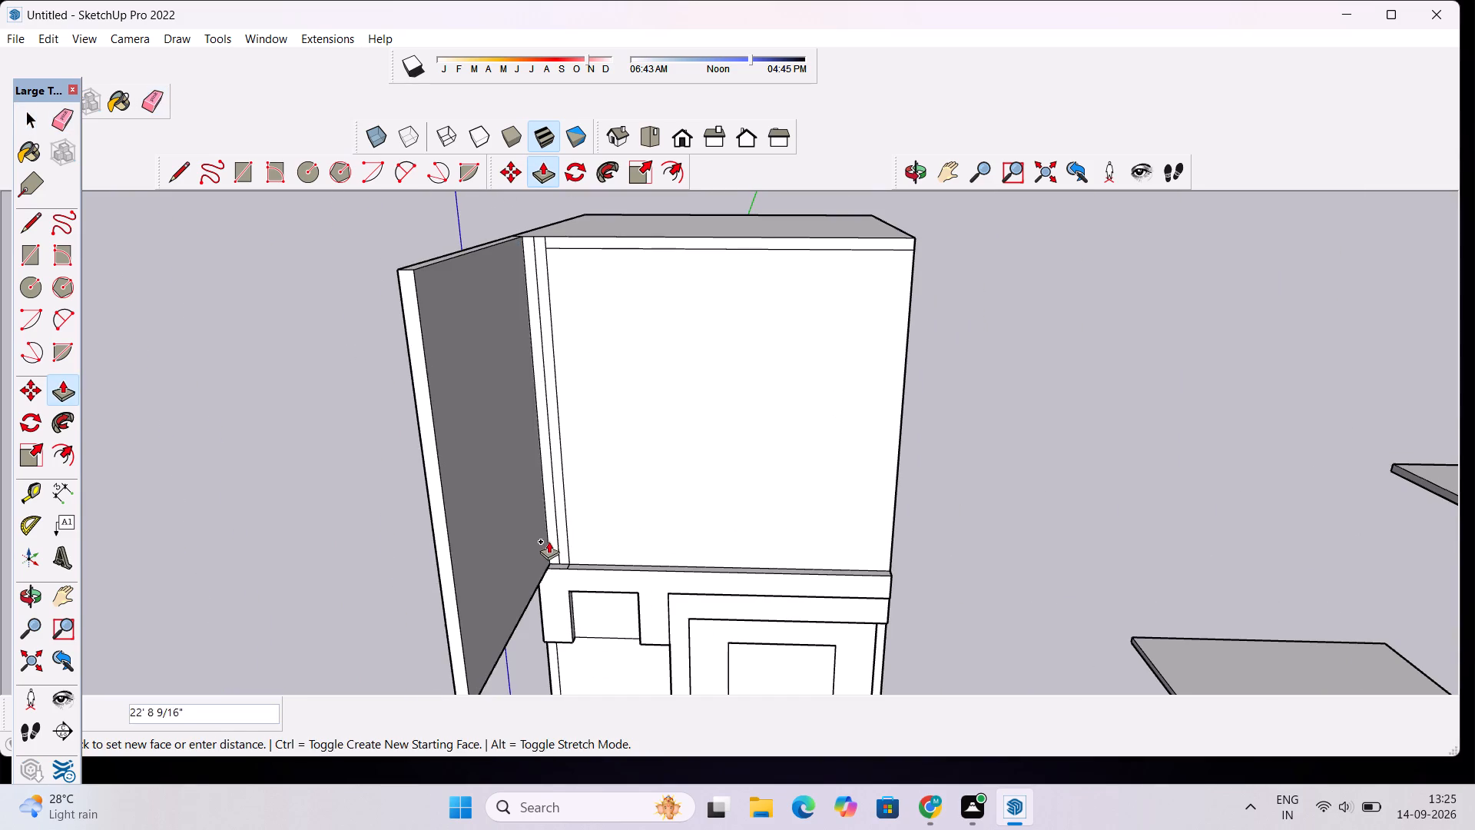
{"action": "scroll", "coordinate": [548, 559], "scroll_direction": "up", "scroll_amount": 4}
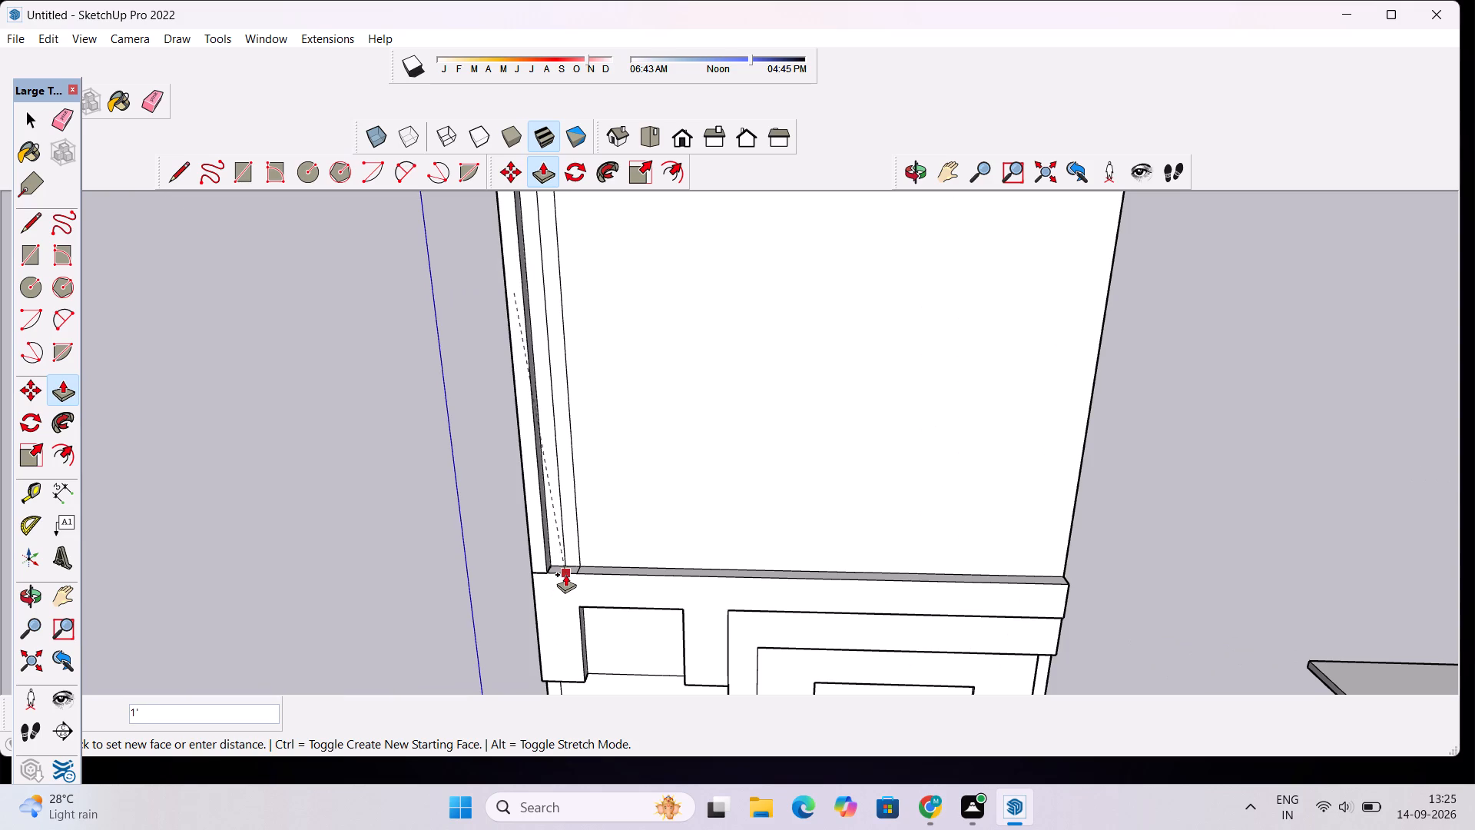
{"action": "left_click", "coordinate": [565, 574]}
{"action": "left_click", "coordinate": [573, 530]}
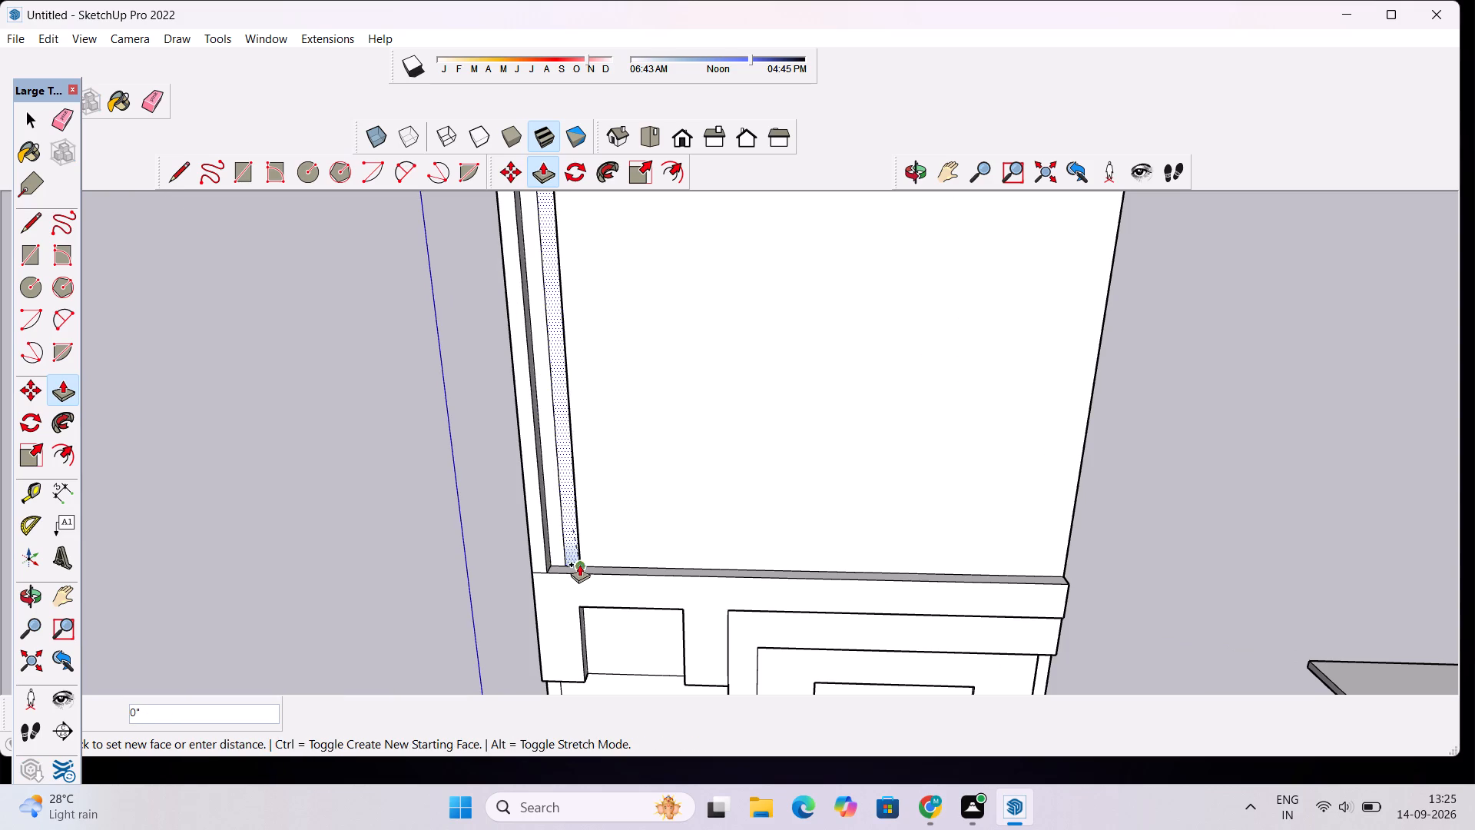
{"action": "left_click", "coordinate": [585, 582]}
{"action": "scroll", "coordinate": [601, 568], "scroll_direction": "down", "scroll_amount": 5}
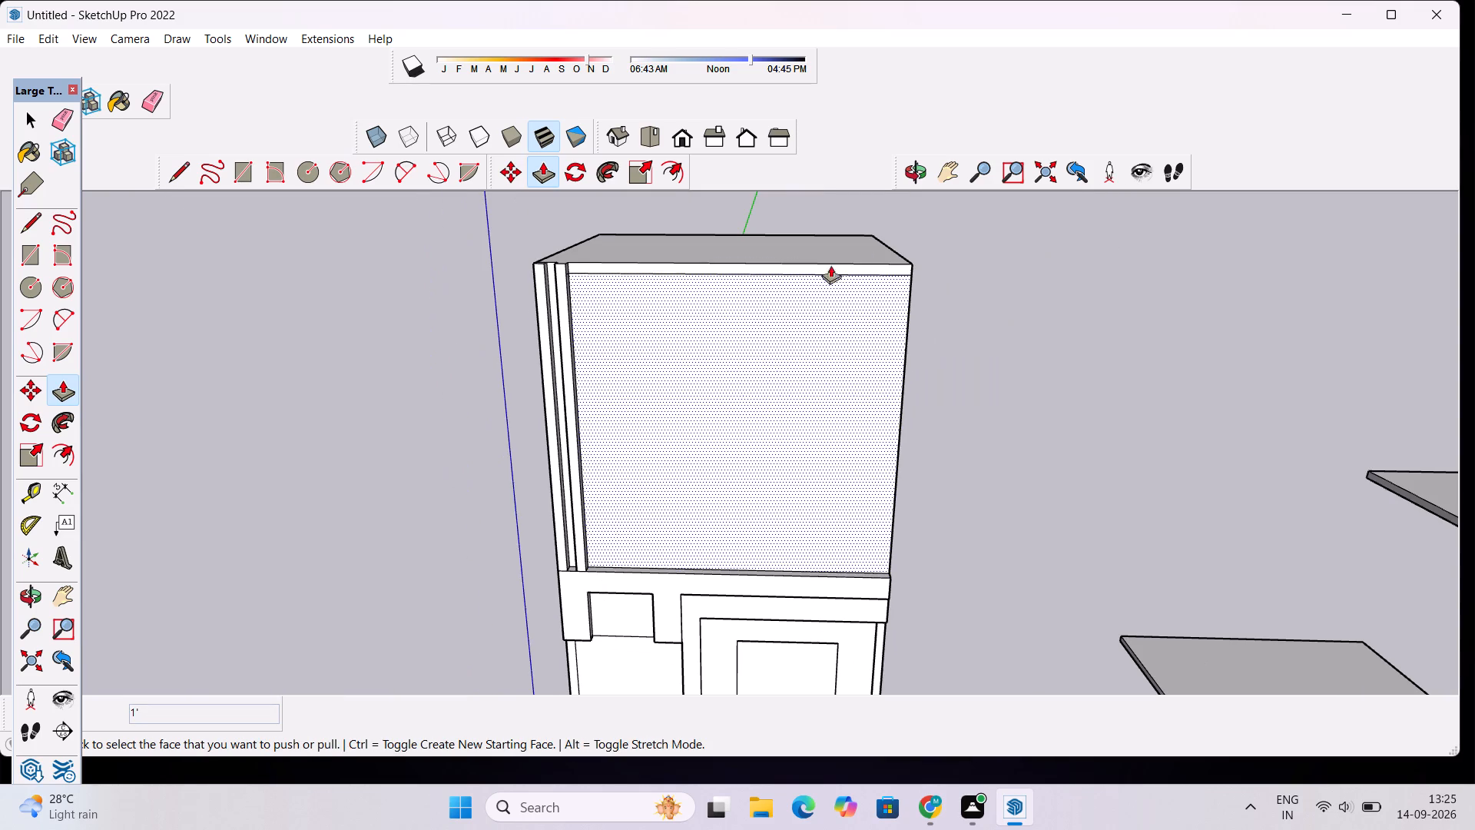
Examine the building front from several angles, from the raised vertical strips to the whole elevation.
{"action": "left_click", "coordinate": [903, 177]}
{"action": "left_click_drag", "start_coordinate": [872, 375], "coordinate": [852, 289]}
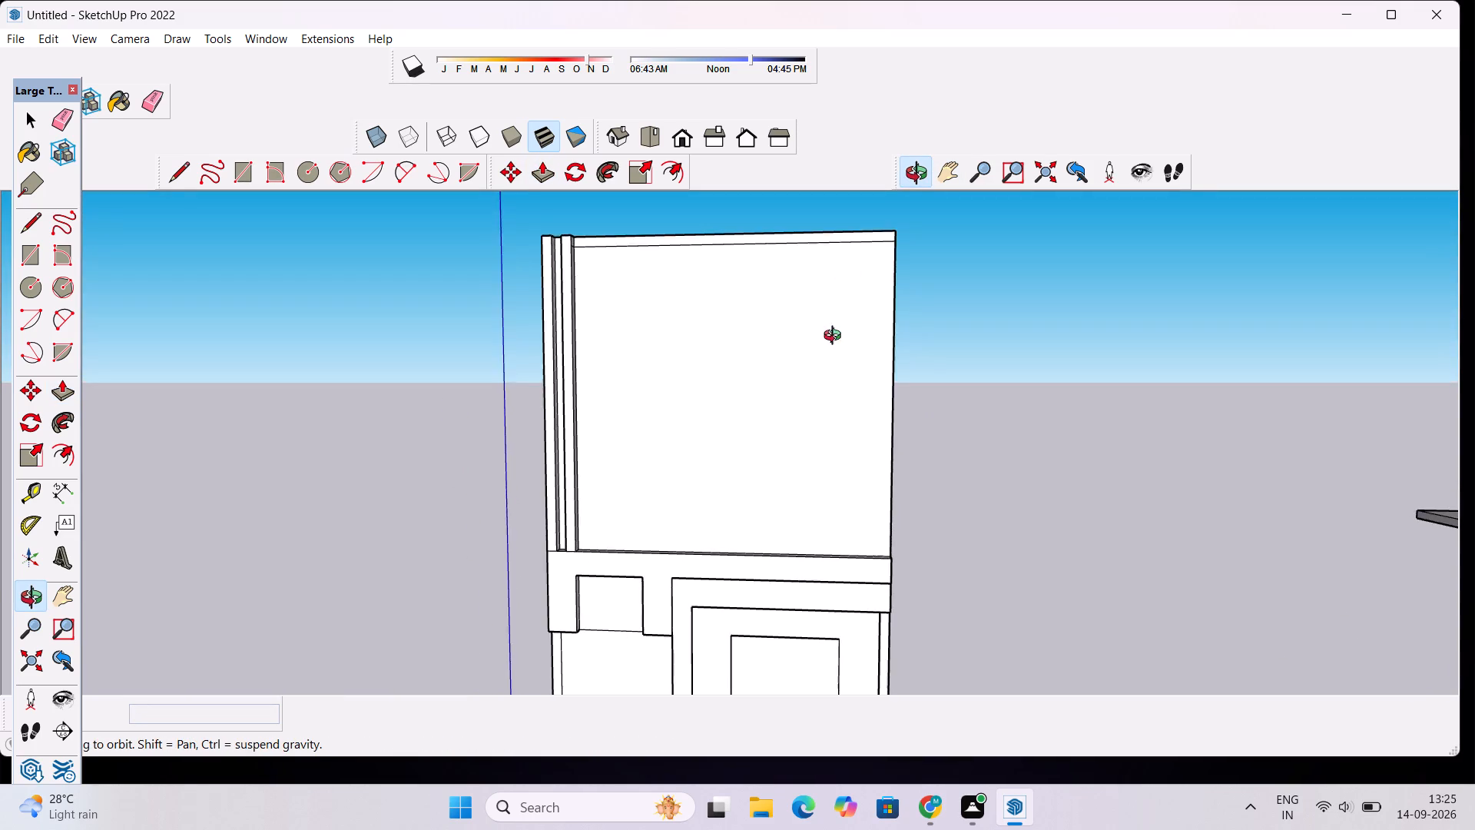
{"action": "scroll", "coordinate": [834, 340], "scroll_direction": "down", "scroll_amount": 5}
{"action": "scroll", "coordinate": [713, 430], "scroll_direction": "up", "scroll_amount": 6}
{"action": "left_click_drag", "start_coordinate": [692, 447], "coordinate": [756, 490]}
{"action": "scroll", "coordinate": [662, 474], "scroll_direction": "down", "scroll_amount": 4}
{"action": "scroll", "coordinate": [670, 497], "scroll_direction": "up", "scroll_amount": 5}
{"action": "scroll", "coordinate": [695, 466], "scroll_direction": "down", "scroll_amount": 3}
{"action": "scroll", "coordinate": [857, 493], "scroll_direction": "down", "scroll_amount": 1}
{"action": "left_click_drag", "start_coordinate": [896, 500], "coordinate": [768, 529]}
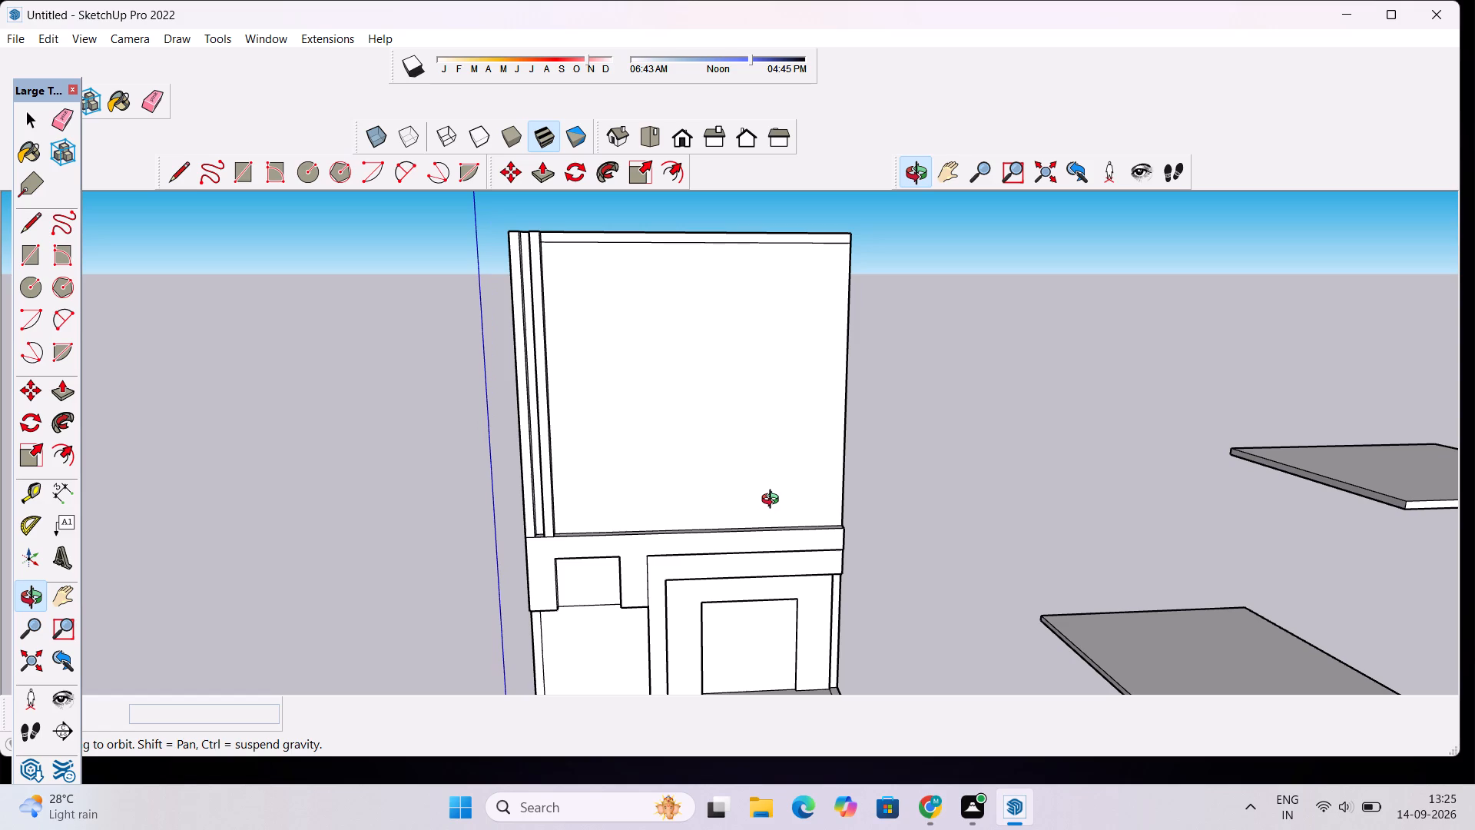
{"action": "scroll", "coordinate": [735, 431], "scroll_direction": "down", "scroll_amount": 4}
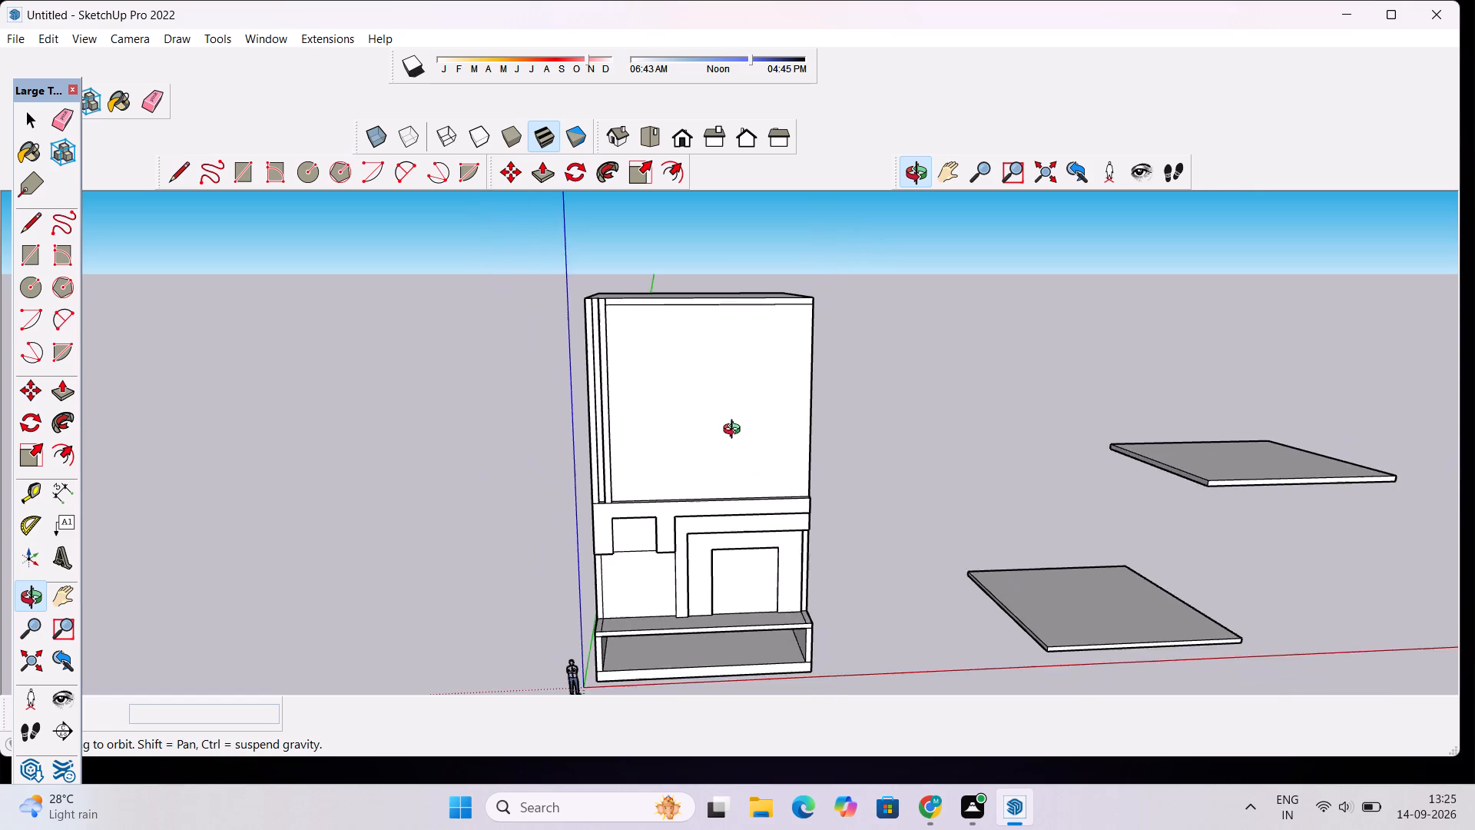
{"action": "left_click_drag", "start_coordinate": [730, 347], "coordinate": [701, 422]}
{"action": "scroll", "coordinate": [690, 409], "scroll_direction": "down", "scroll_amount": 6}
{"action": "left_click_drag", "start_coordinate": [684, 387], "coordinate": [698, 258]}
{"action": "scroll", "coordinate": [694, 337], "scroll_direction": "up", "scroll_amount": 4}
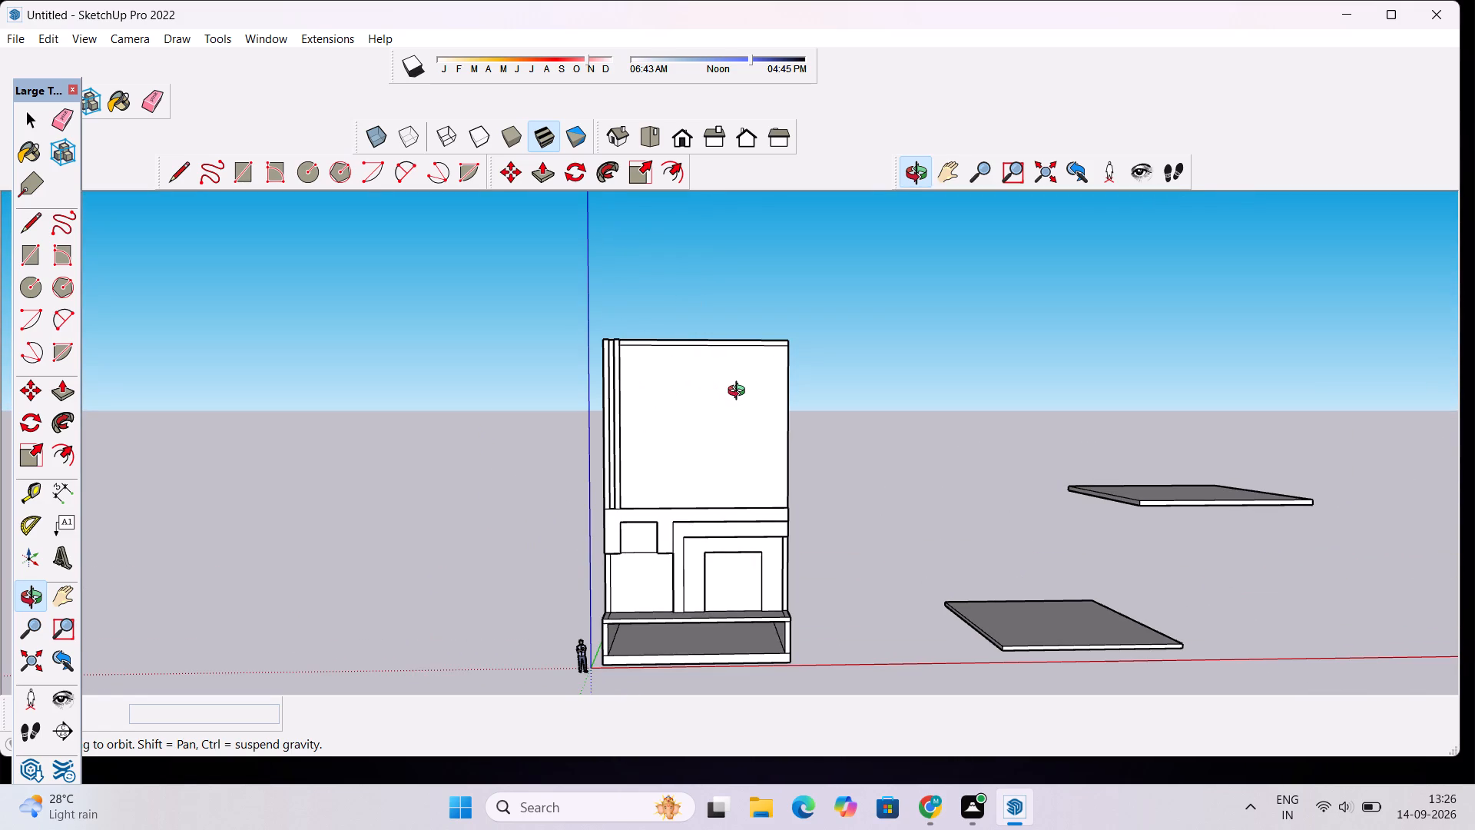
{"action": "scroll", "coordinate": [740, 393], "scroll_direction": "down", "scroll_amount": 7}
{"action": "scroll", "coordinate": [720, 340], "scroll_direction": "up", "scroll_amount": 3}
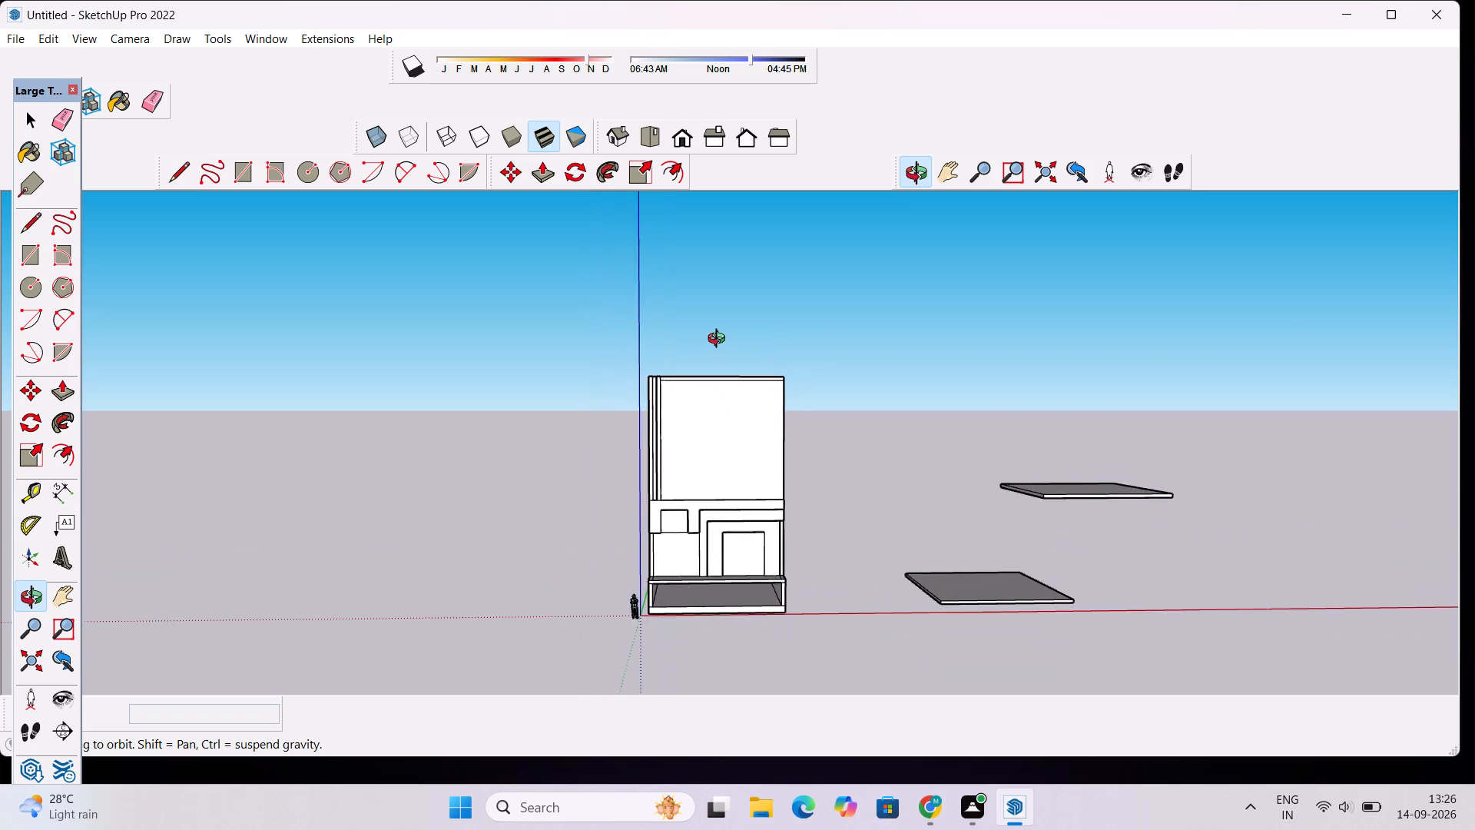
Push/Pull the building's roof face upward by 2'.
{"action": "scroll", "coordinate": [720, 340], "scroll_direction": "up", "scroll_amount": 5}
{"action": "left_click_drag", "start_coordinate": [694, 381], "coordinate": [678, 536]}
{"action": "scroll", "coordinate": [681, 420], "scroll_direction": "up", "scroll_amount": 5}
{"action": "key", "text": "space"}
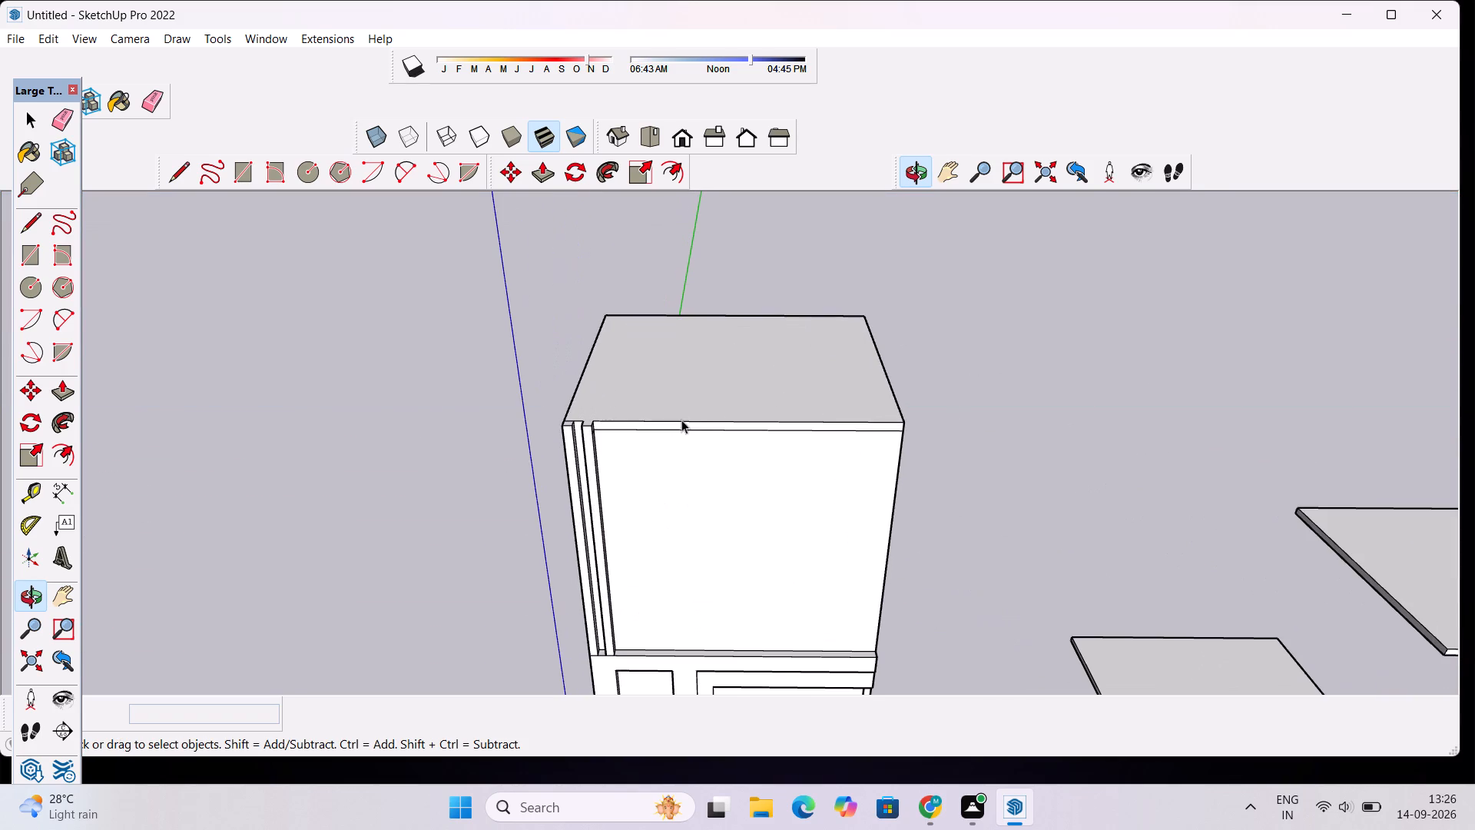
{"action": "left_click", "coordinate": [689, 388]}
{"action": "scroll", "coordinate": [689, 388], "scroll_direction": "up", "scroll_amount": 2}
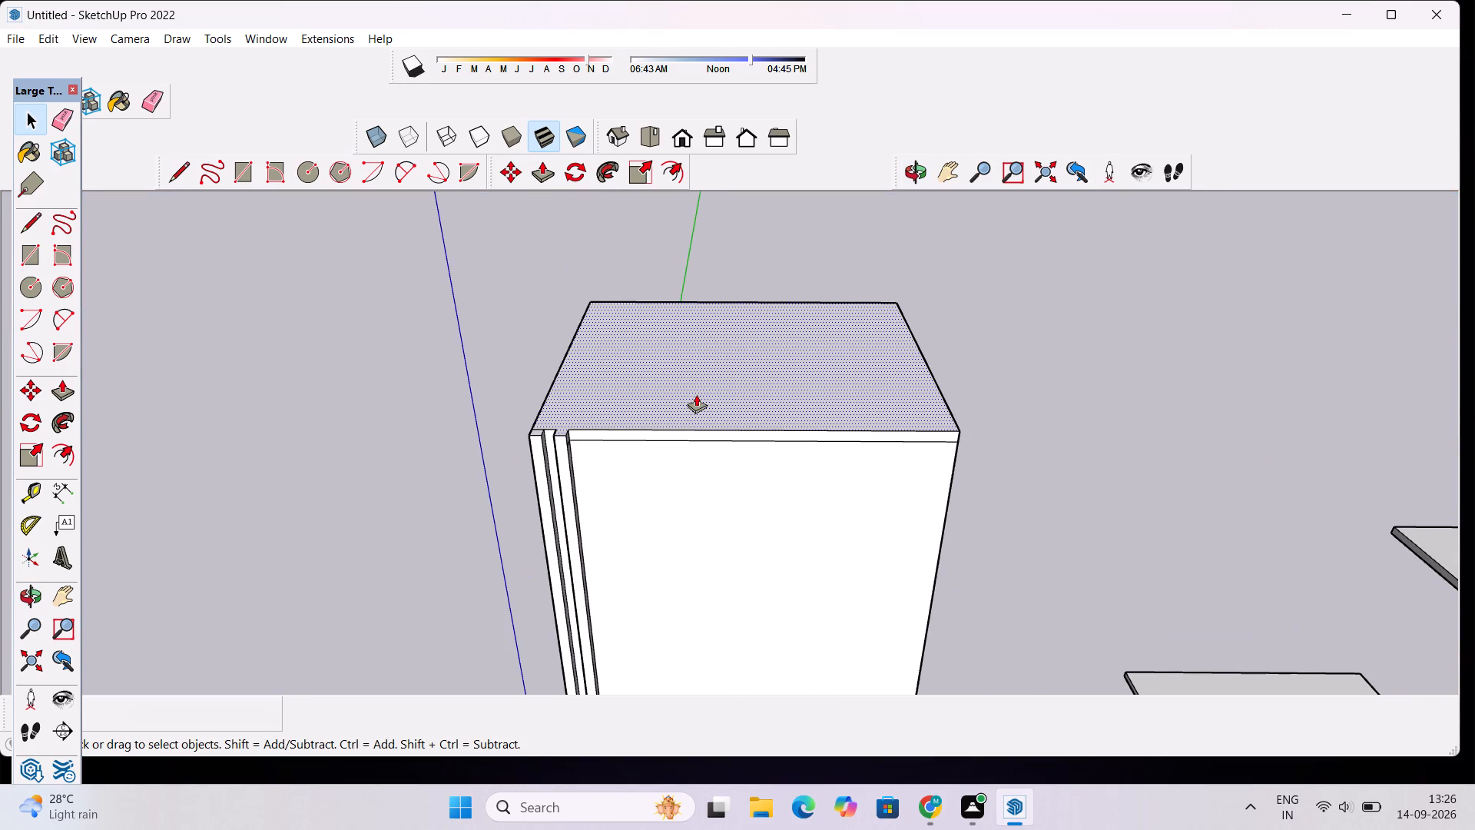
{"action": "key", "text": "p"}
{"action": "left_click", "coordinate": [696, 394]}
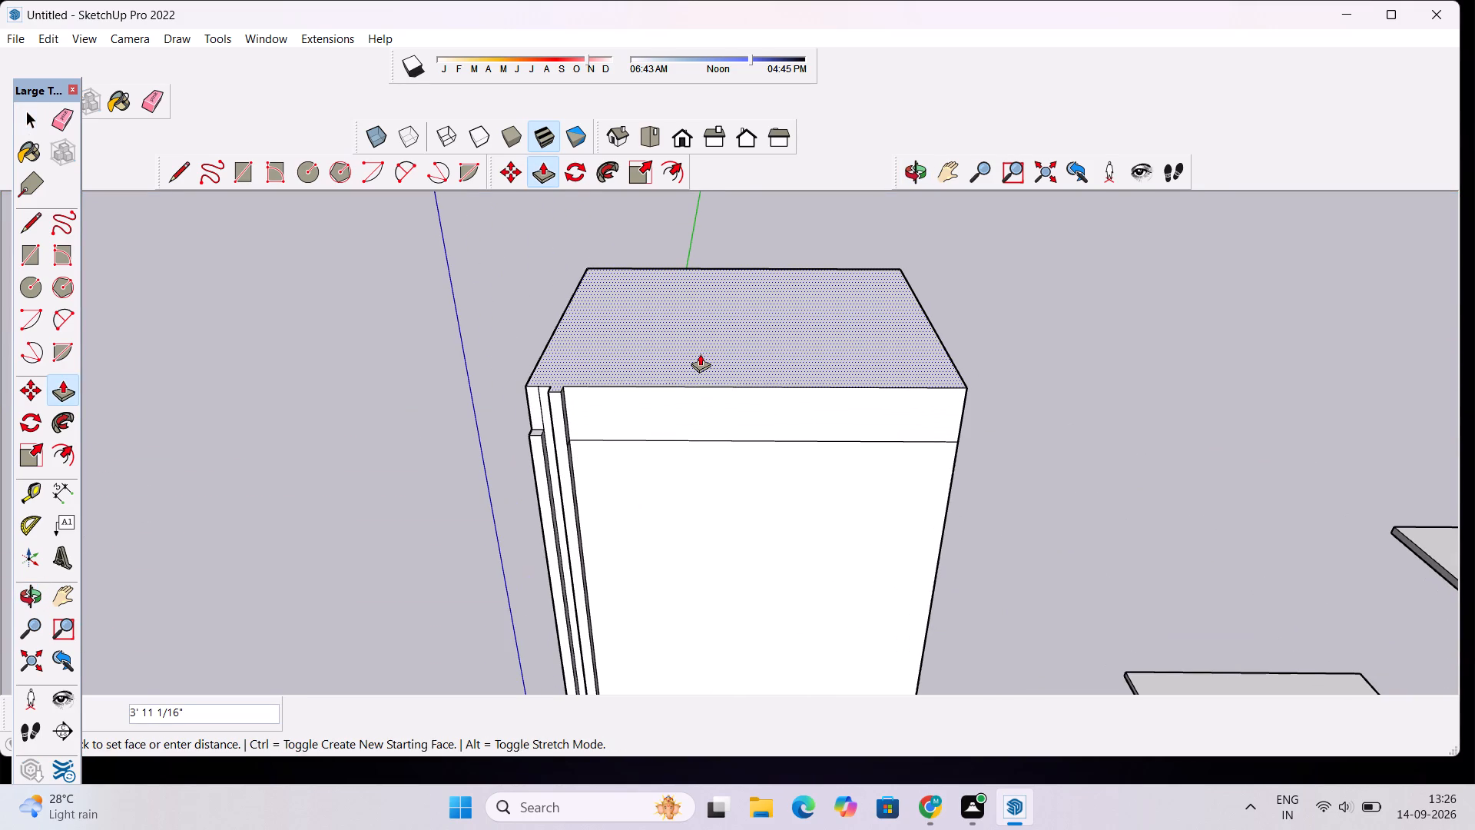
{"action": "type", "text": "2'"}
{"action": "key", "text": "Return"}
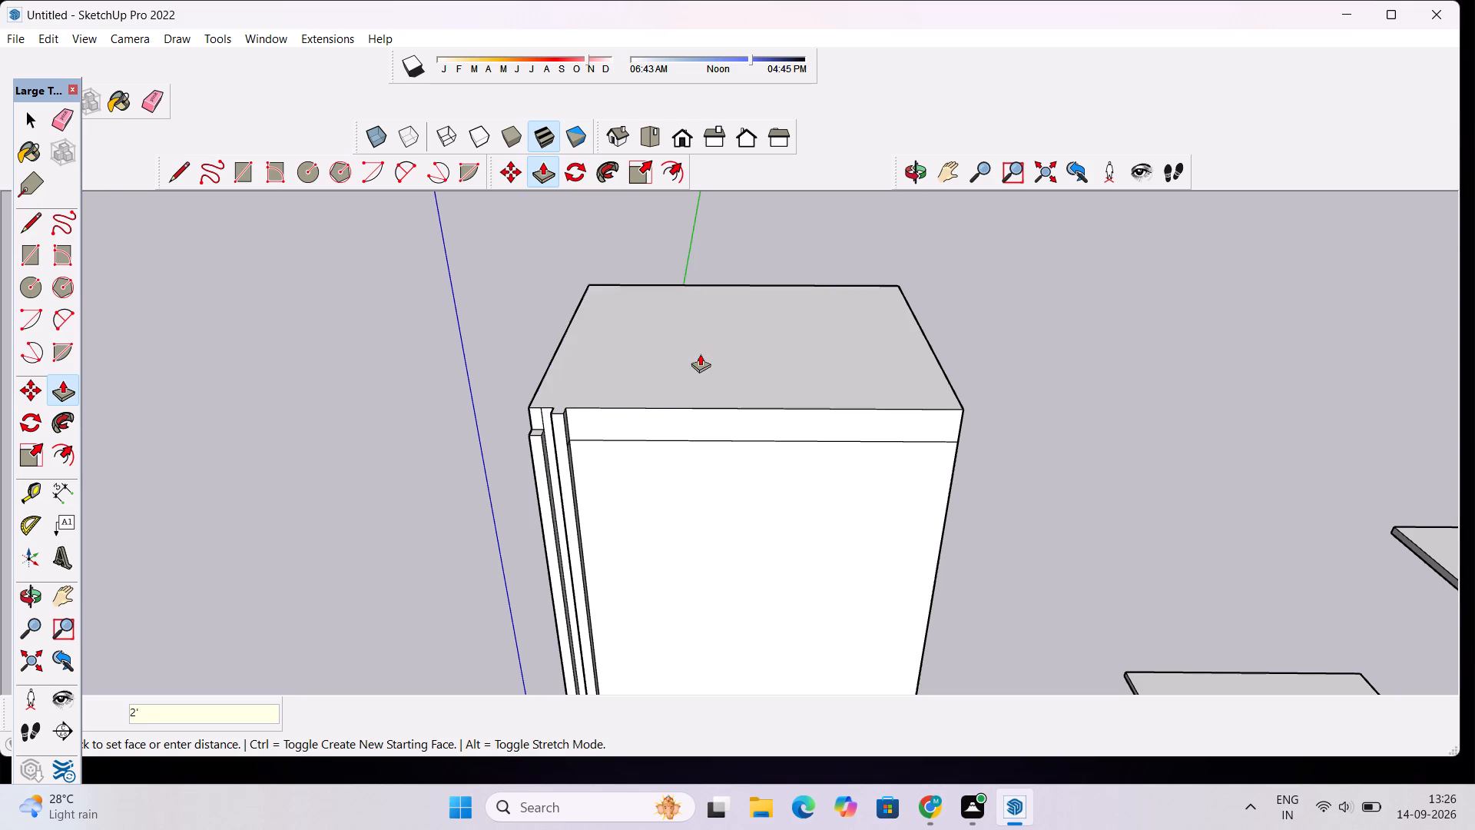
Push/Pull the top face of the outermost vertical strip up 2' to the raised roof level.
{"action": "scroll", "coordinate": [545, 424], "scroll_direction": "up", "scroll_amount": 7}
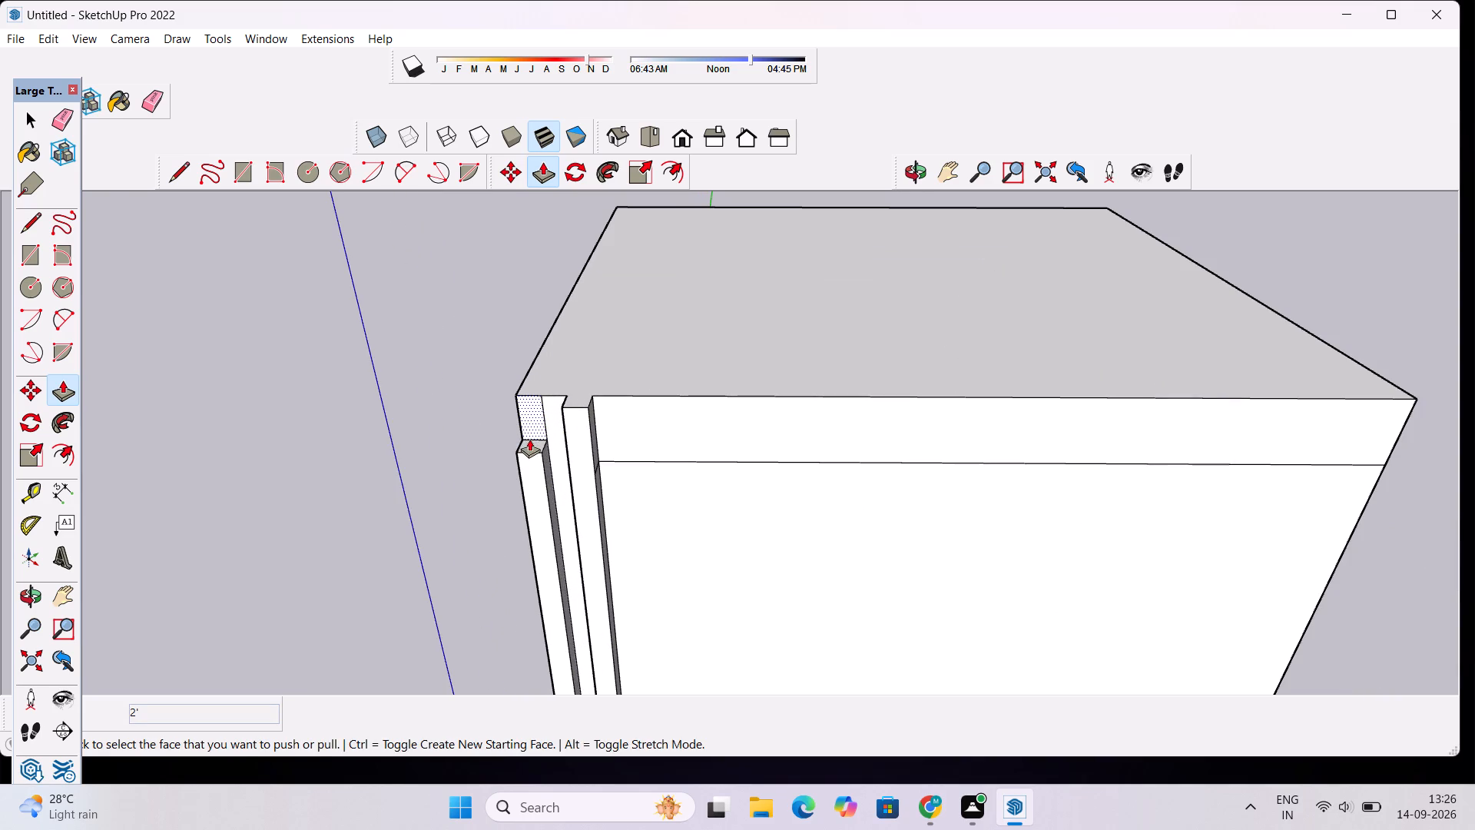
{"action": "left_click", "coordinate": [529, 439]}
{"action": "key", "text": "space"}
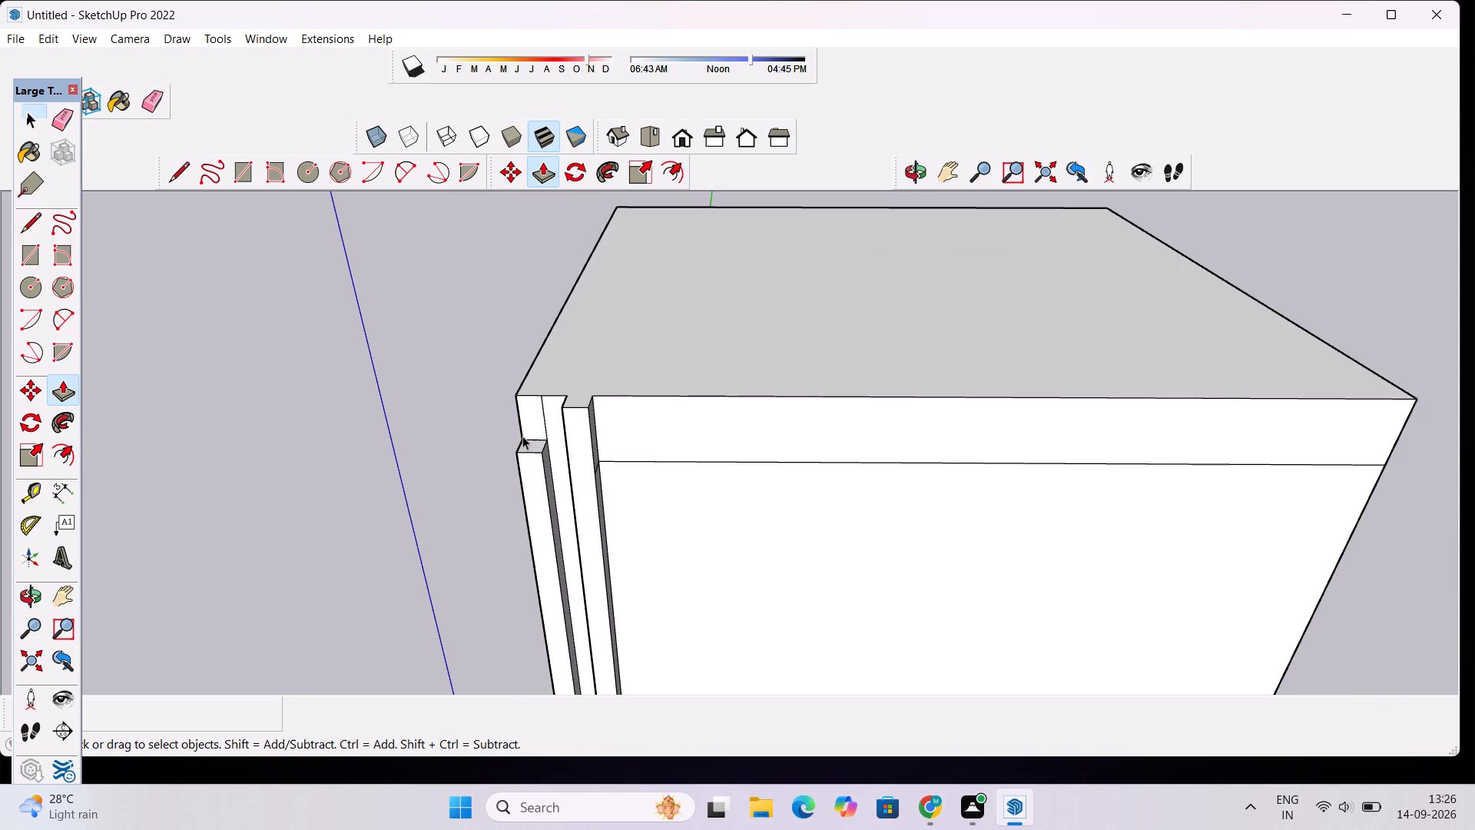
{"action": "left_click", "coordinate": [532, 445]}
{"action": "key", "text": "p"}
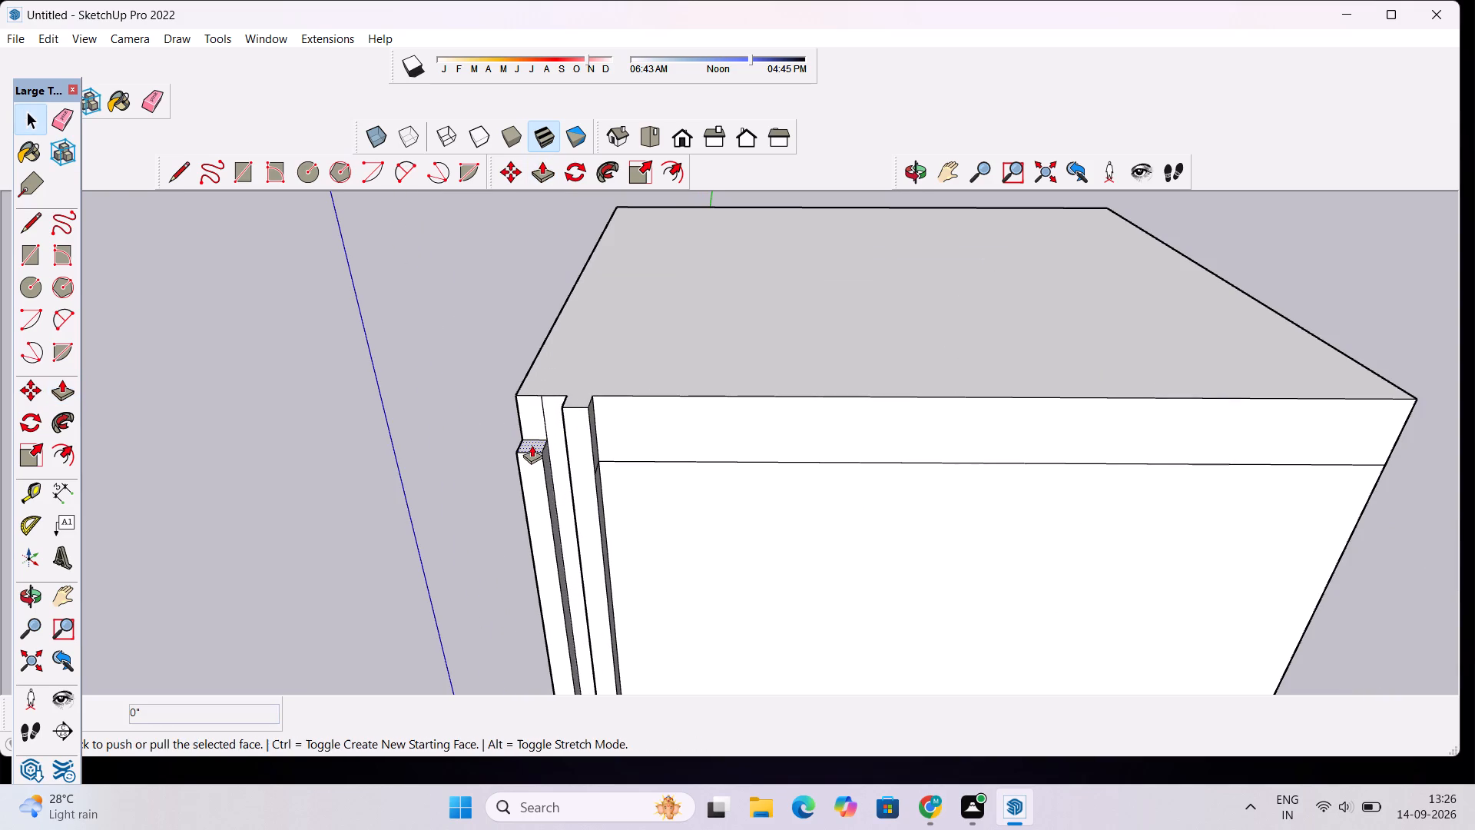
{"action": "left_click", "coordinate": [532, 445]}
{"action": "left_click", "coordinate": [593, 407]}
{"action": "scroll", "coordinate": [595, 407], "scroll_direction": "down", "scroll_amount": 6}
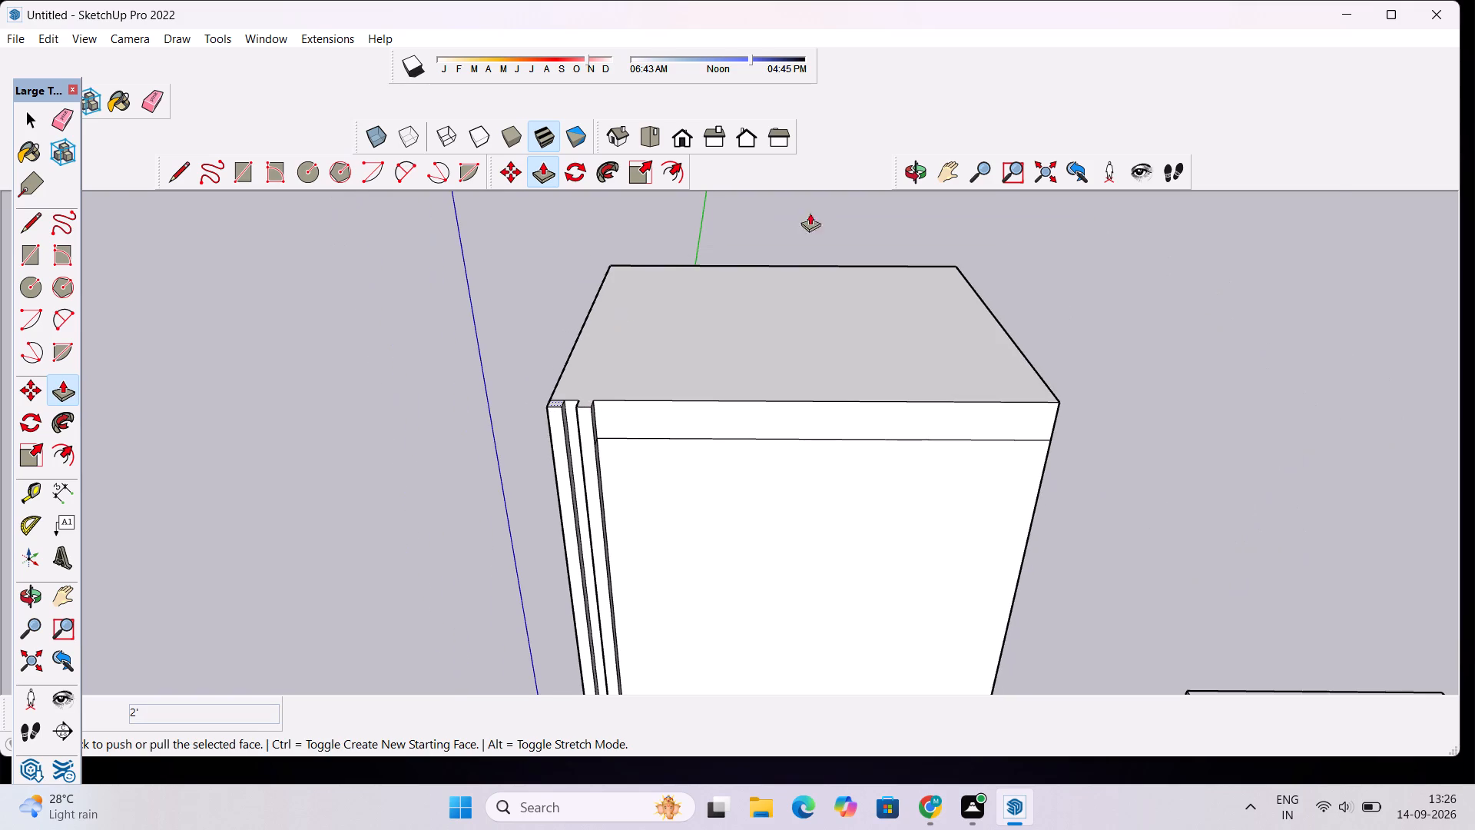
Examine the building front and its roof edge from several angles and distances.
{"action": "left_click", "coordinate": [905, 179]}
{"action": "left_click_drag", "start_coordinate": [807, 400], "coordinate": [788, 274]}
{"action": "scroll", "coordinate": [788, 279], "scroll_direction": "down", "scroll_amount": 10}
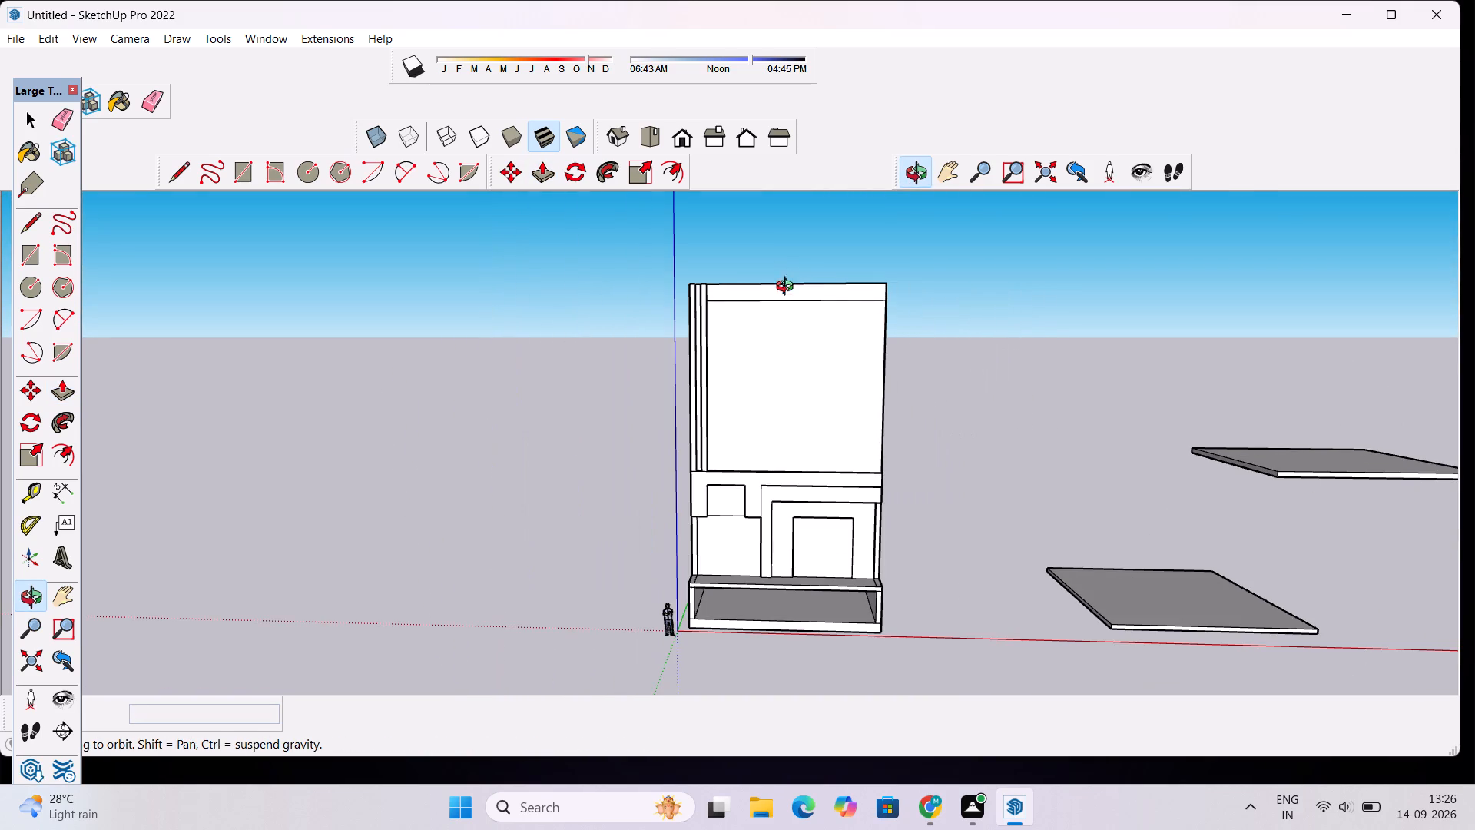
{"action": "scroll", "coordinate": [742, 331], "scroll_direction": "up", "scroll_amount": 4}
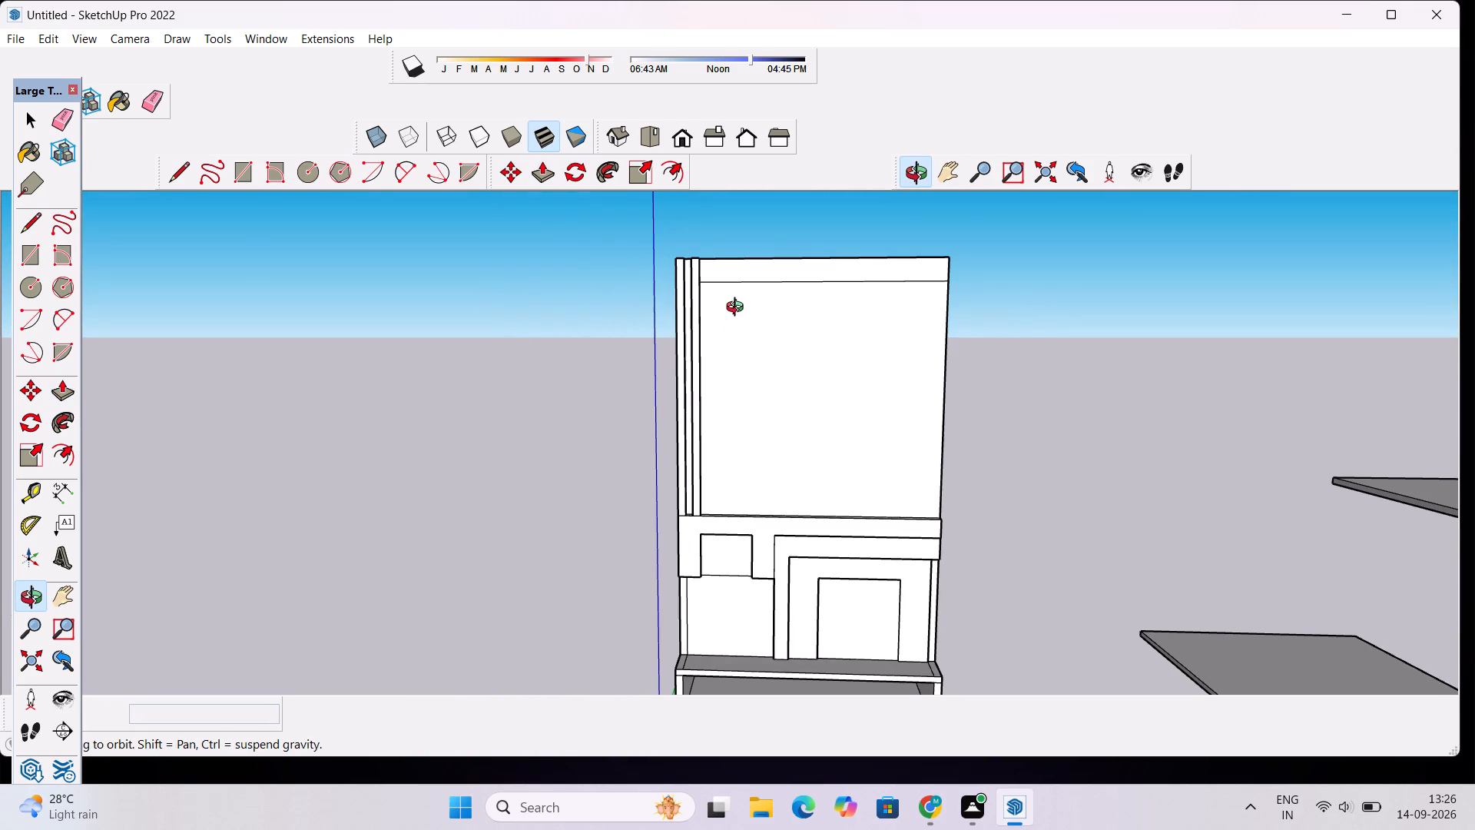
{"action": "left_click_drag", "start_coordinate": [727, 306], "coordinate": [718, 461]}
{"action": "left_click_drag", "start_coordinate": [696, 378], "coordinate": [711, 307]}
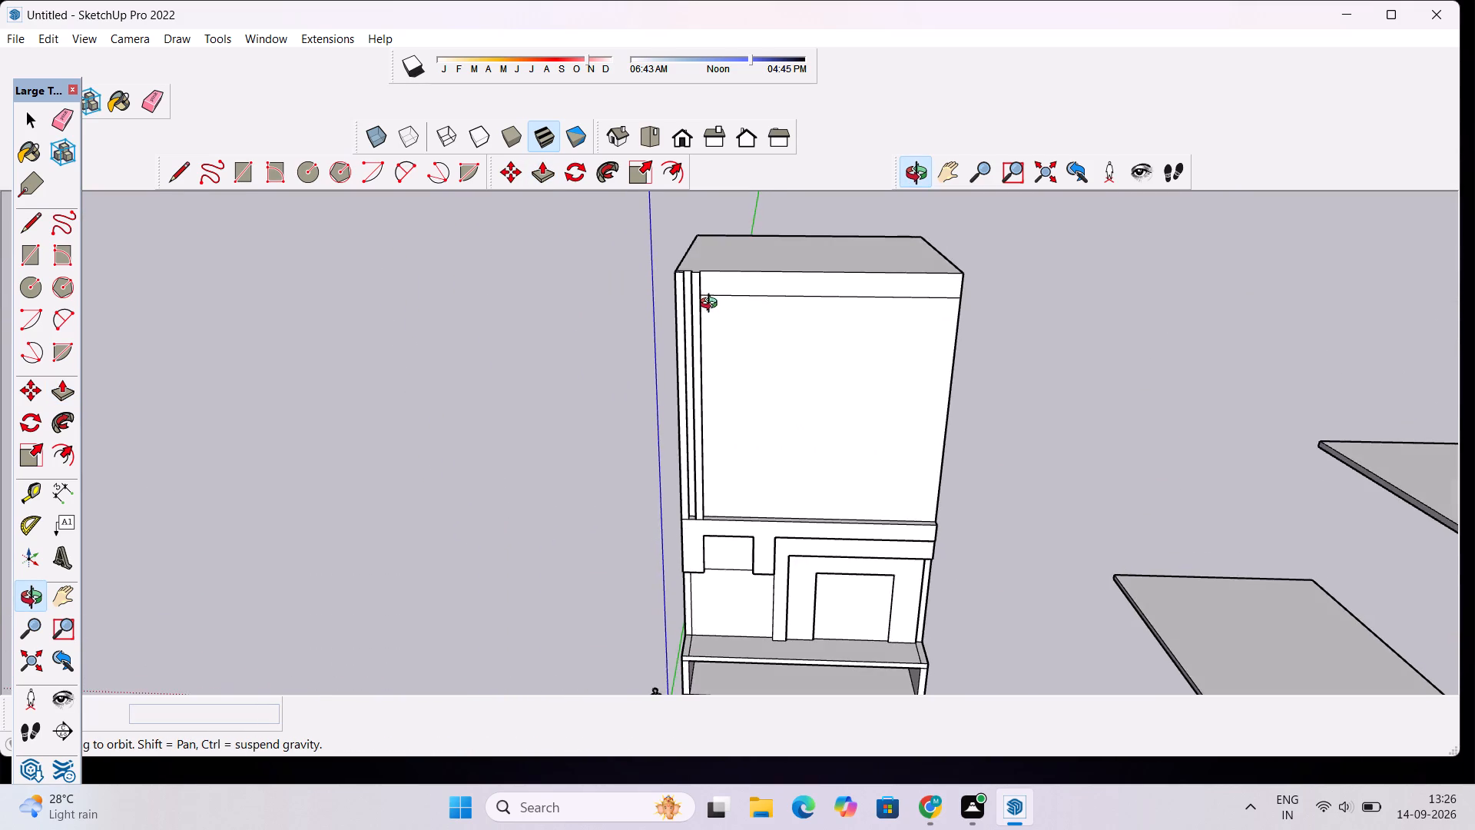
{"action": "scroll", "coordinate": [716, 312], "scroll_direction": "down", "scroll_amount": 4}
{"action": "left_click_drag", "start_coordinate": [720, 433], "coordinate": [728, 384]}
{"action": "scroll", "coordinate": [747, 334], "scroll_direction": "down", "scroll_amount": 4}
{"action": "left_click_drag", "start_coordinate": [747, 334], "coordinate": [714, 425]}
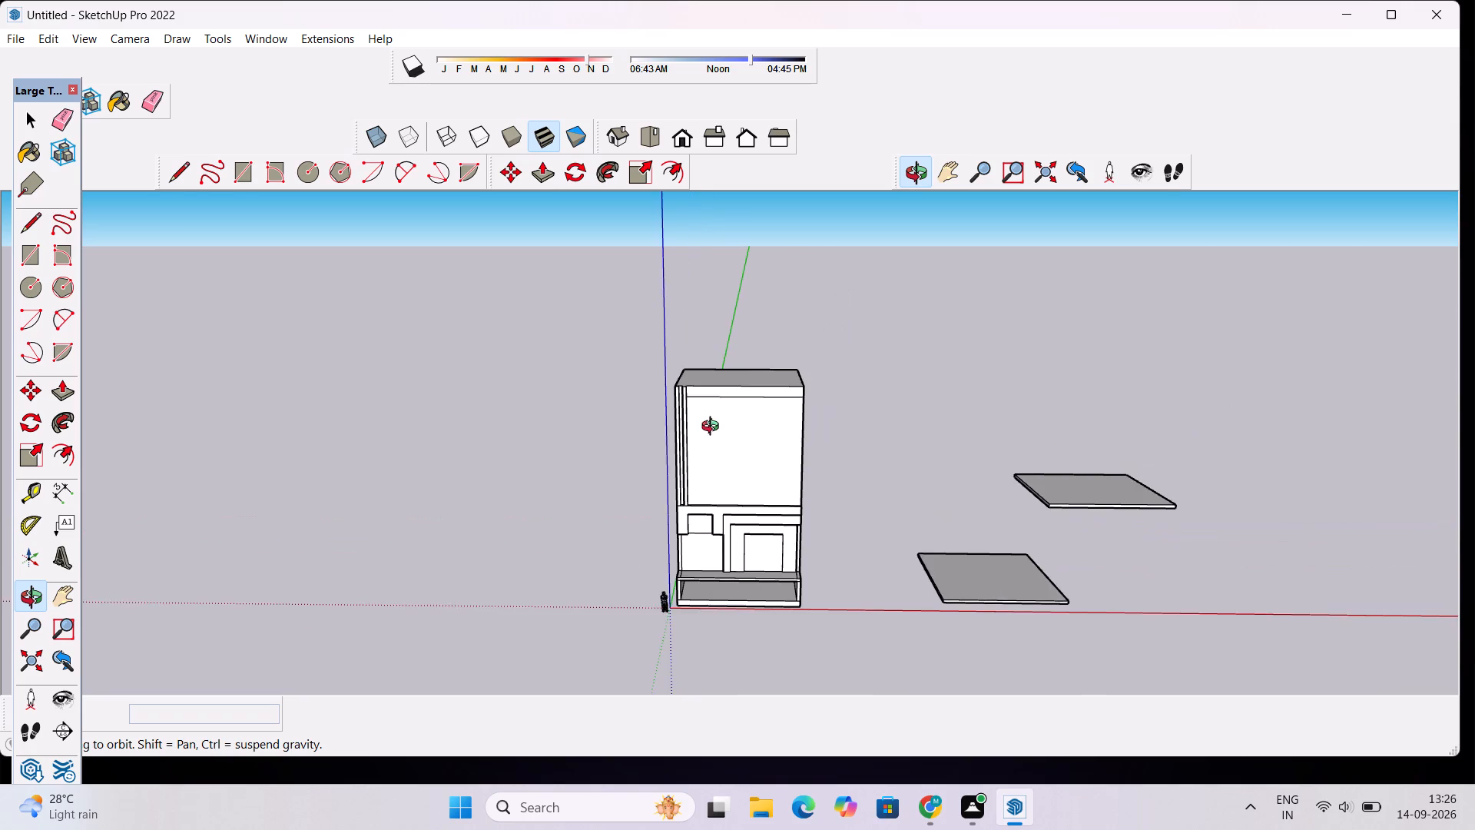
{"action": "scroll", "coordinate": [714, 428], "scroll_direction": "up", "scroll_amount": 2}
{"action": "left_click_drag", "start_coordinate": [711, 504], "coordinate": [721, 479]}
Undo the outermost strip's upward extension and the roof's 2' raise.
{"action": "key", "text": "ctrl+z"}
{"action": "key", "text": "ctrl+z"}
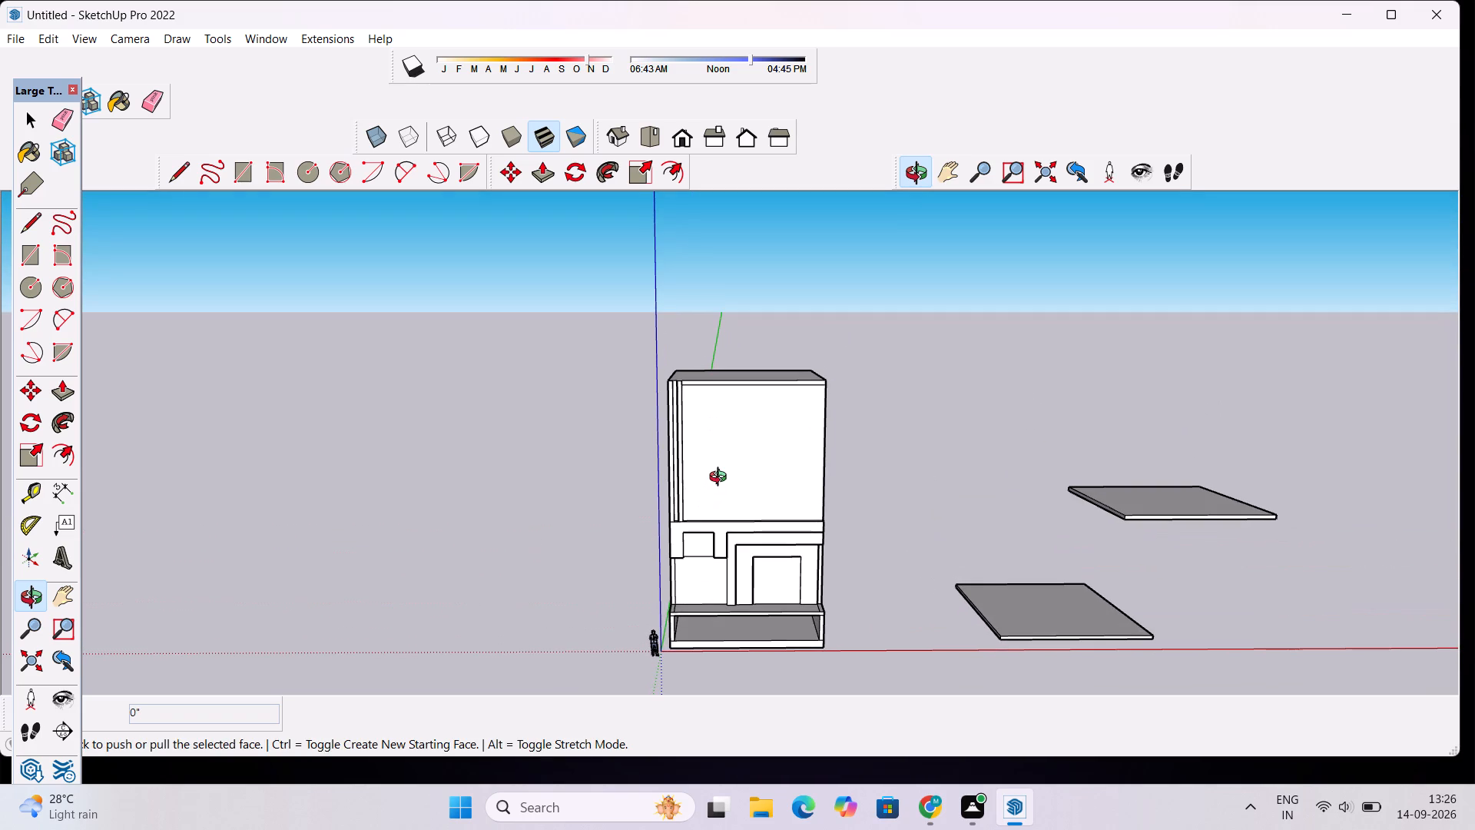
Push/Pull the thin horizontal band under the roof edge outward by 1', flush with the vertical strips.
{"action": "scroll", "coordinate": [734, 360], "scroll_direction": "up", "scroll_amount": 5}
{"action": "scroll", "coordinate": [744, 367], "scroll_direction": "down", "scroll_amount": 4}
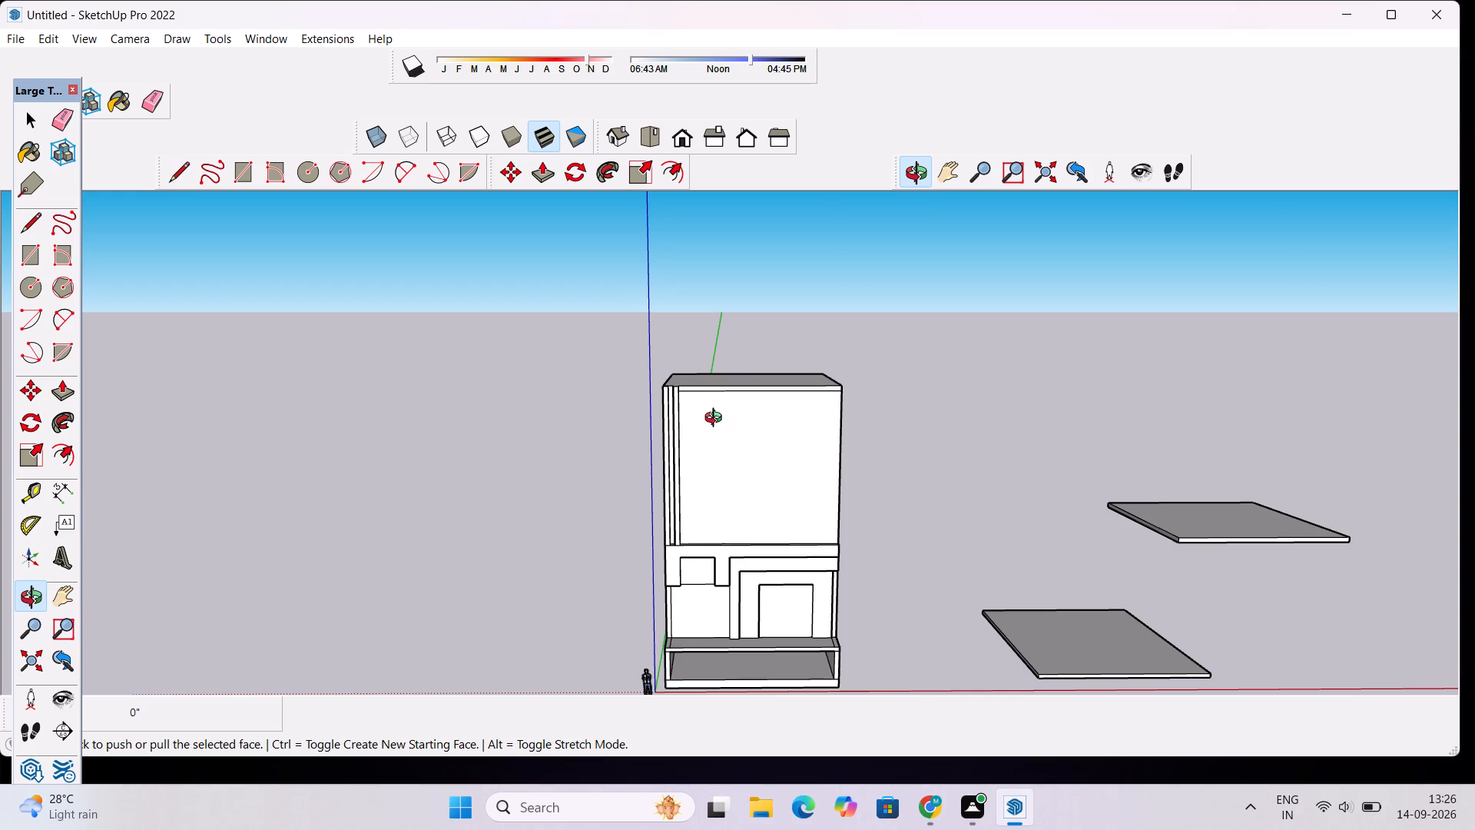
{"action": "scroll", "coordinate": [717, 420], "scroll_direction": "up", "scroll_amount": 3}
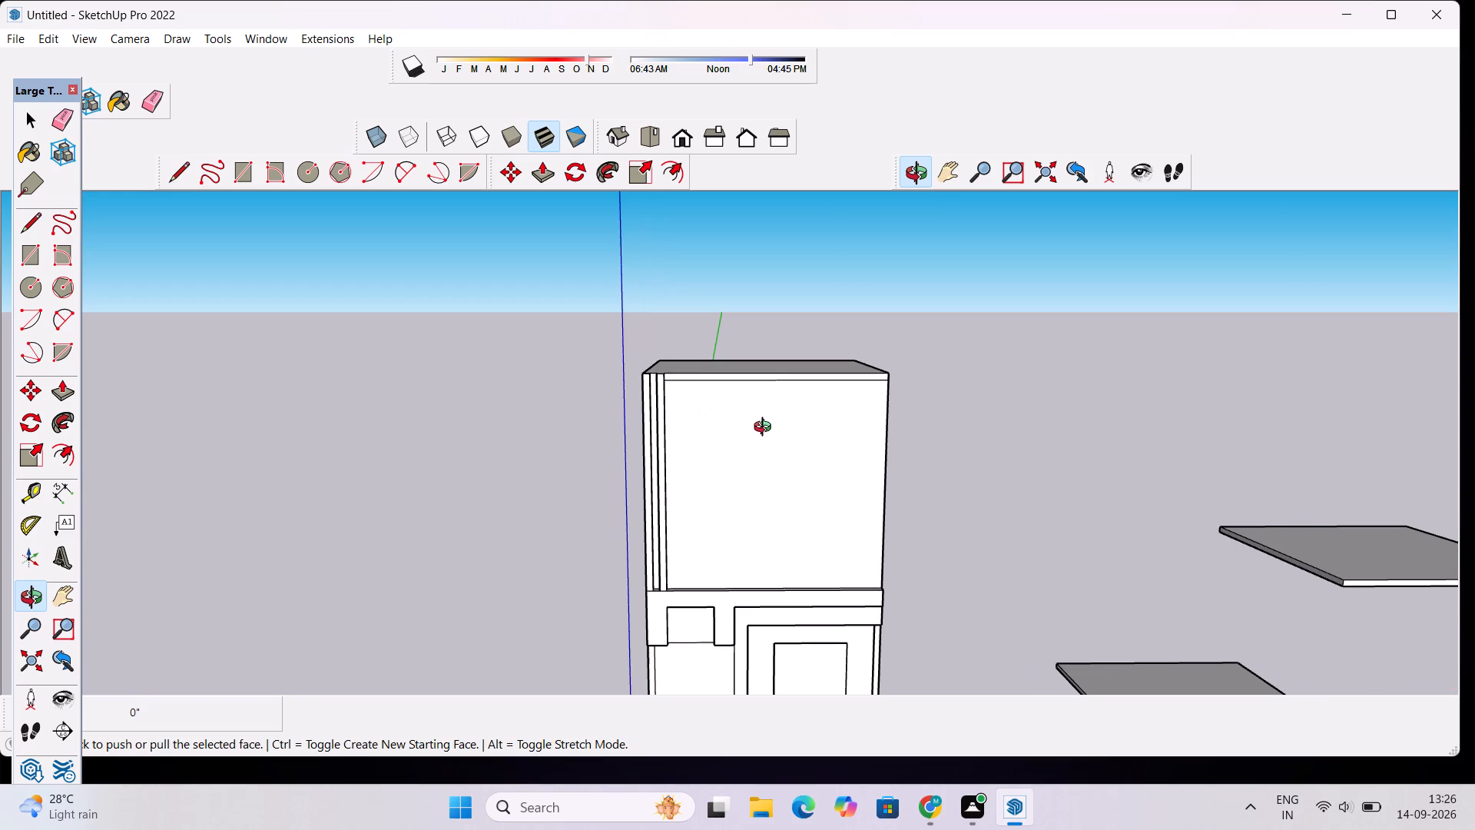
{"action": "scroll", "coordinate": [765, 429], "scroll_direction": "up", "scroll_amount": 4}
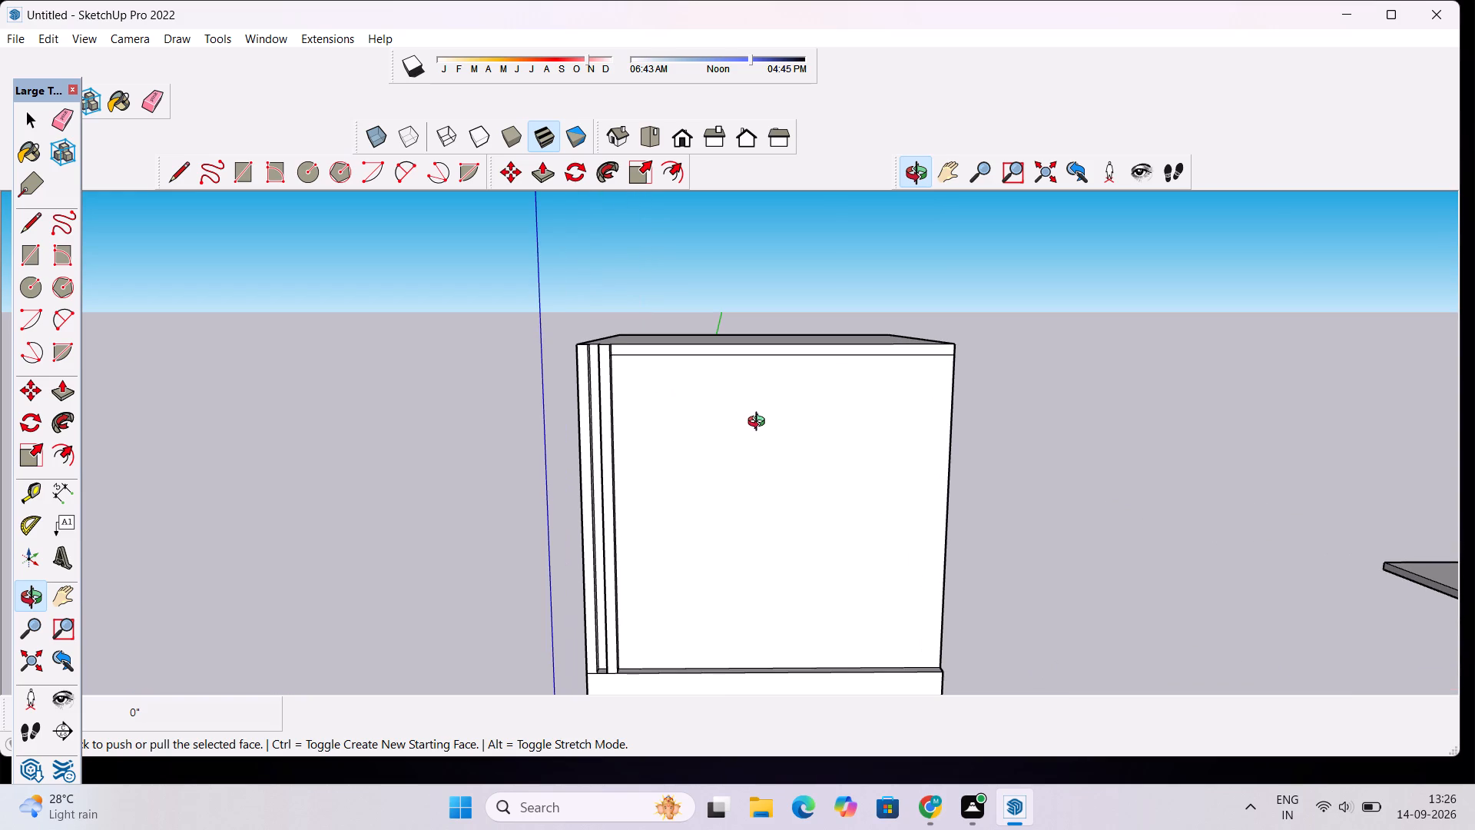
{"action": "scroll", "coordinate": [760, 423], "scroll_direction": "up", "scroll_amount": 3}
{"action": "left_click_drag", "start_coordinate": [760, 423], "coordinate": [697, 464]}
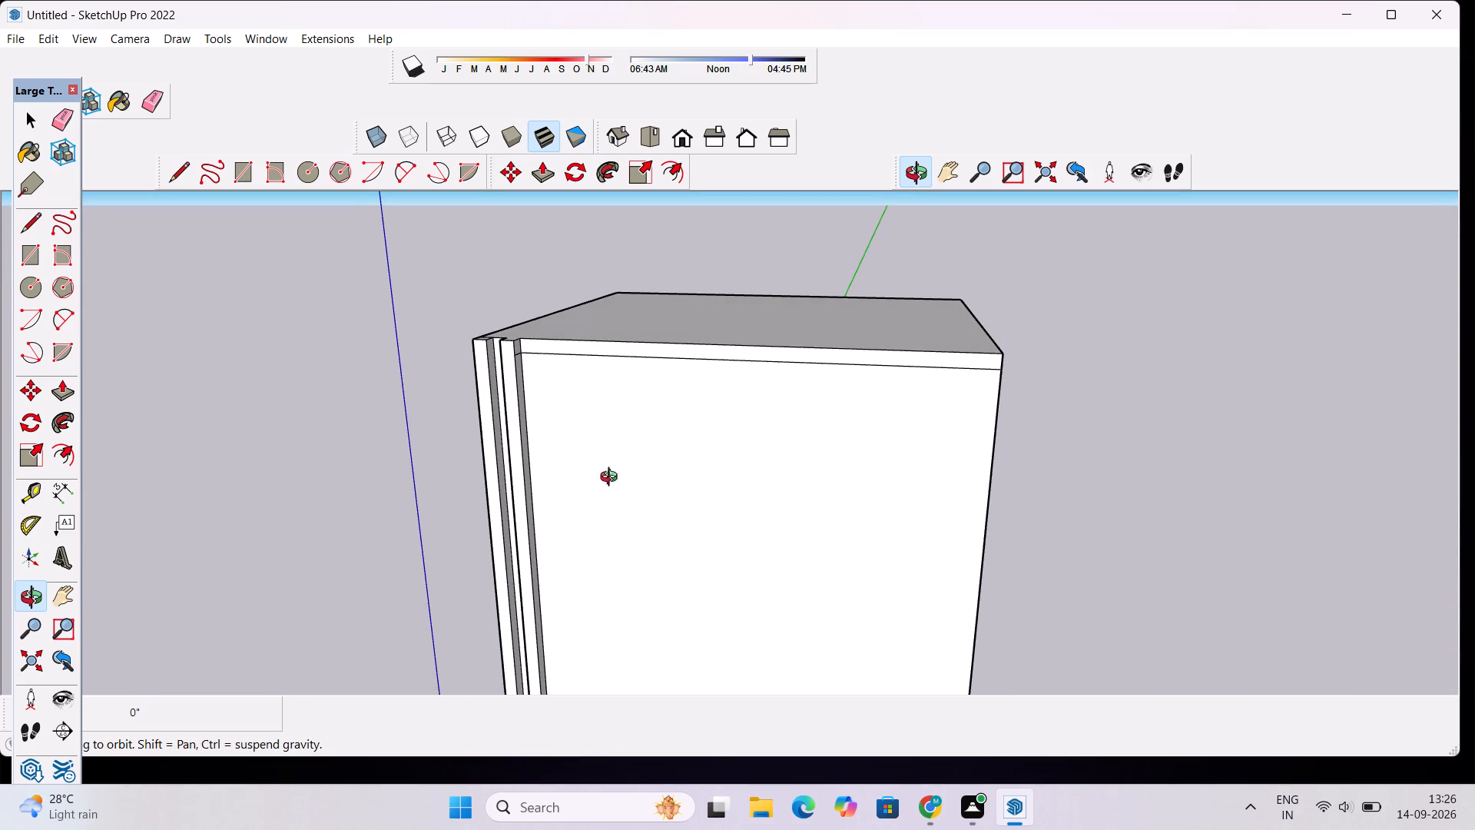
{"action": "left_click_drag", "start_coordinate": [588, 487], "coordinate": [645, 483]}
{"action": "key", "text": "p"}
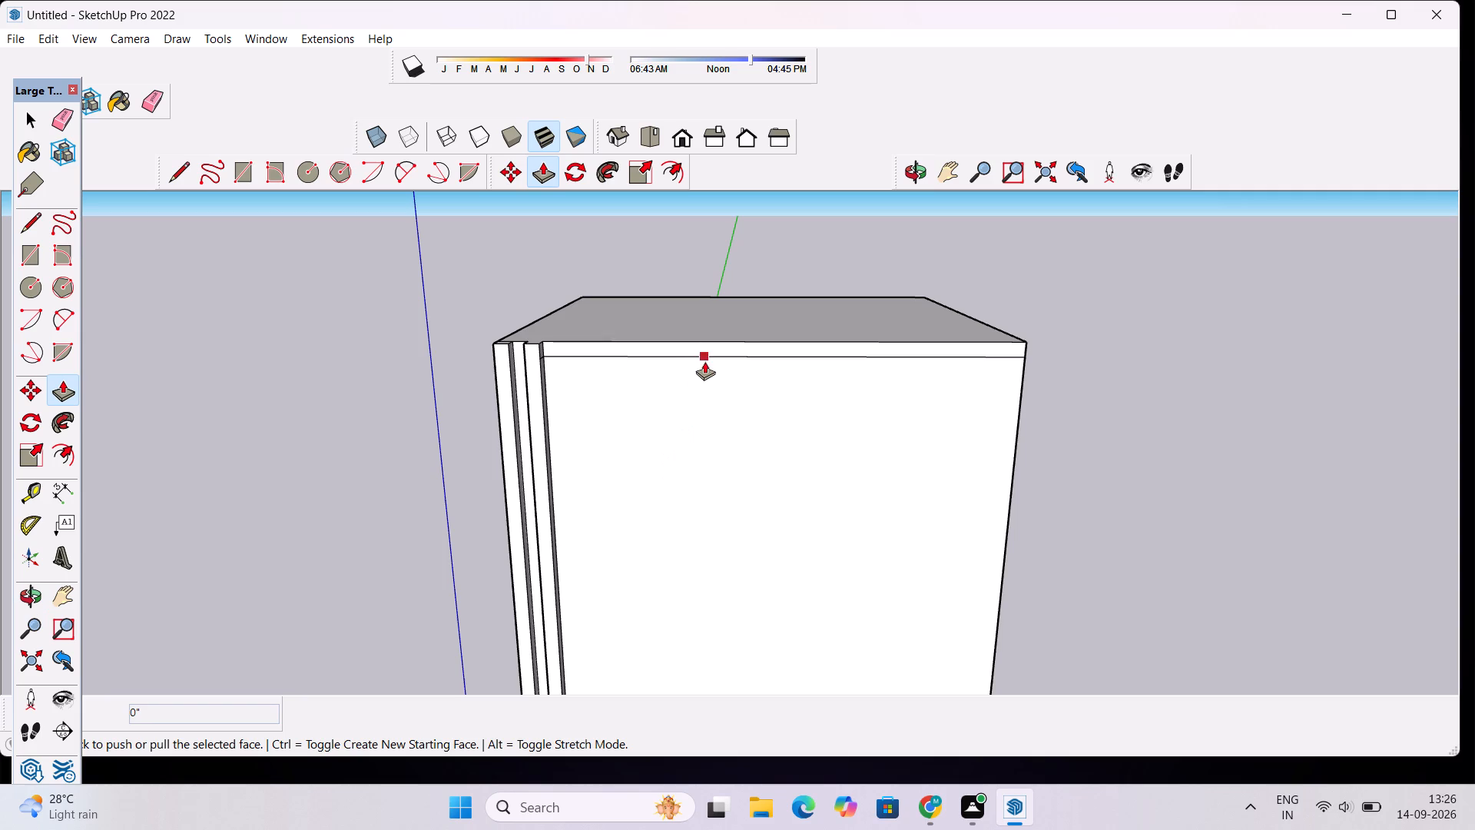
{"action": "key", "text": "space"}
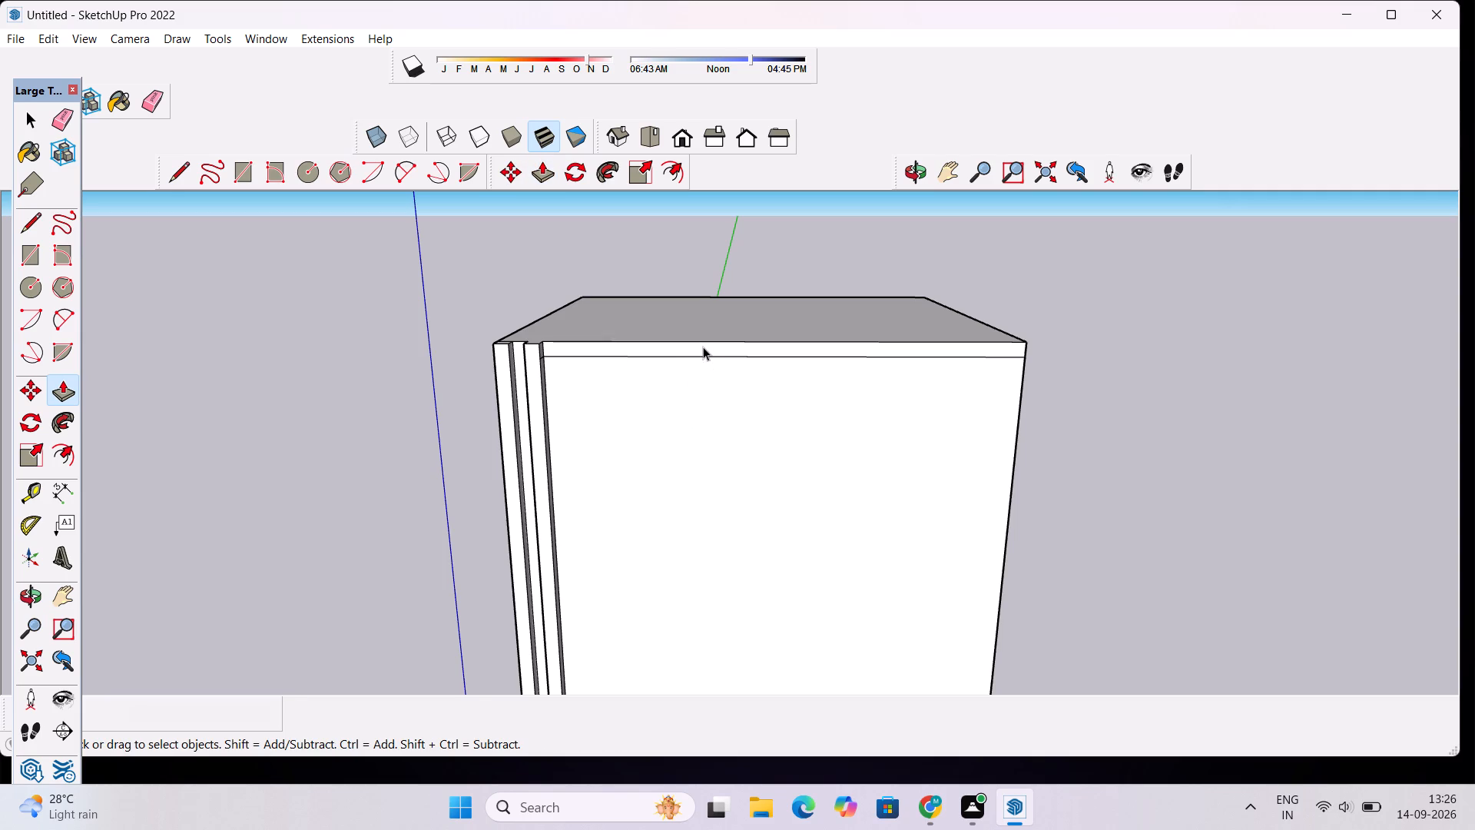
{"action": "left_click", "coordinate": [704, 347]}
{"action": "key", "text": "p"}
{"action": "left_click", "coordinate": [704, 347]}
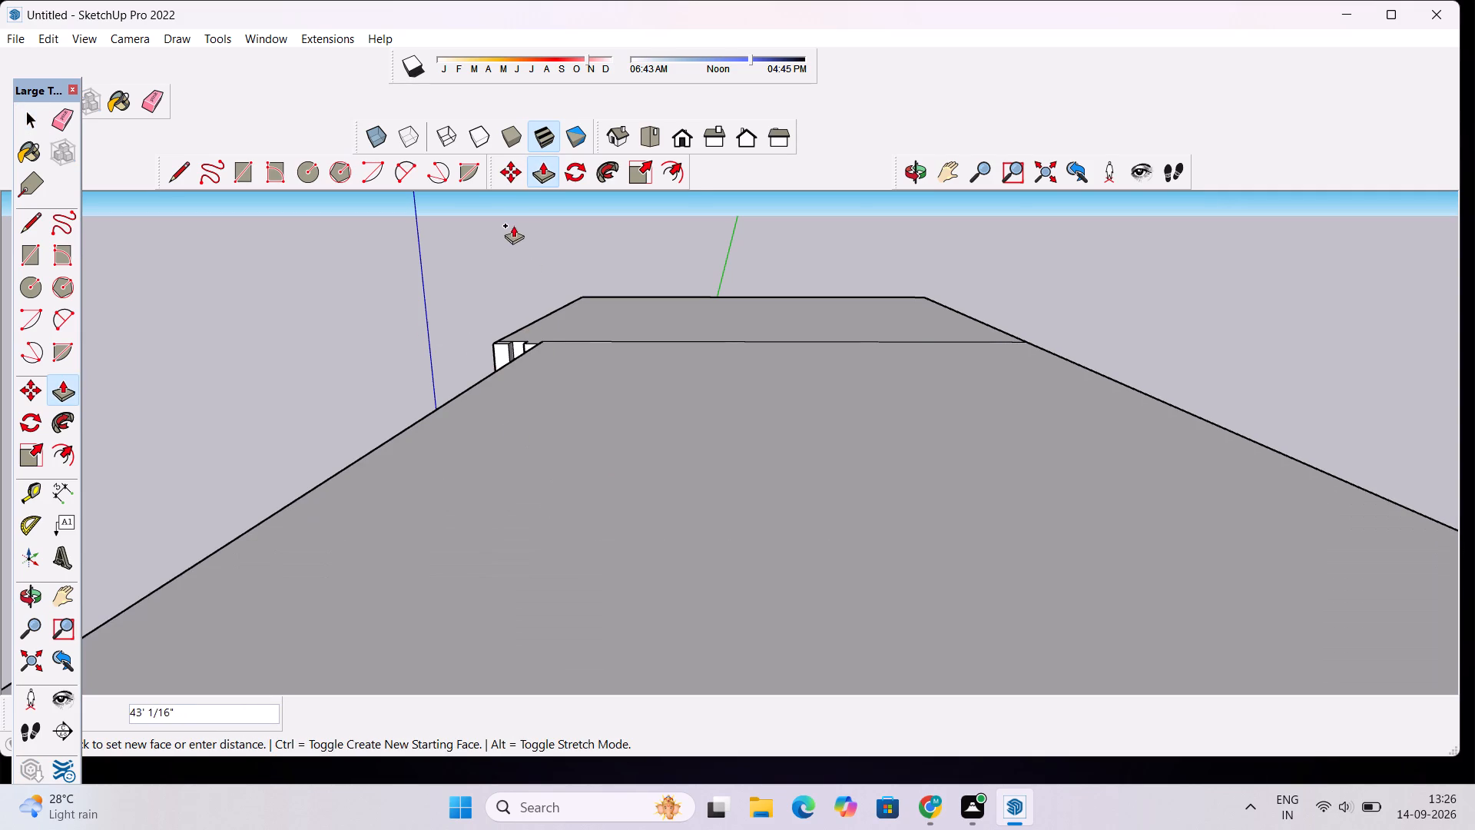
{"action": "left_click", "coordinate": [511, 345]}
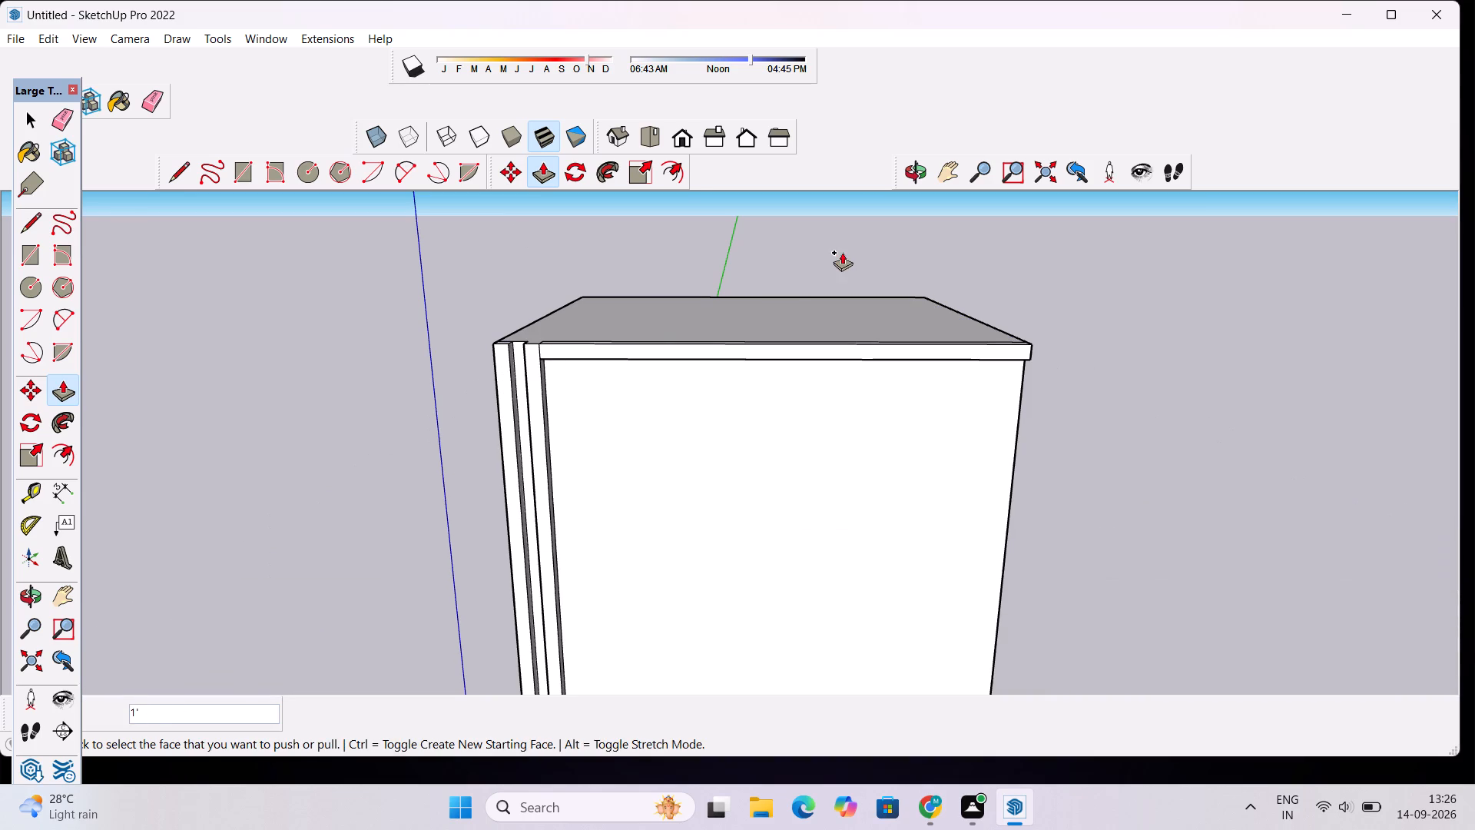
Examine the projecting top band and the roof from the side, front and above.
{"action": "left_click", "coordinate": [919, 176]}
{"action": "left_click_drag", "start_coordinate": [1019, 294], "coordinate": [731, 243]}
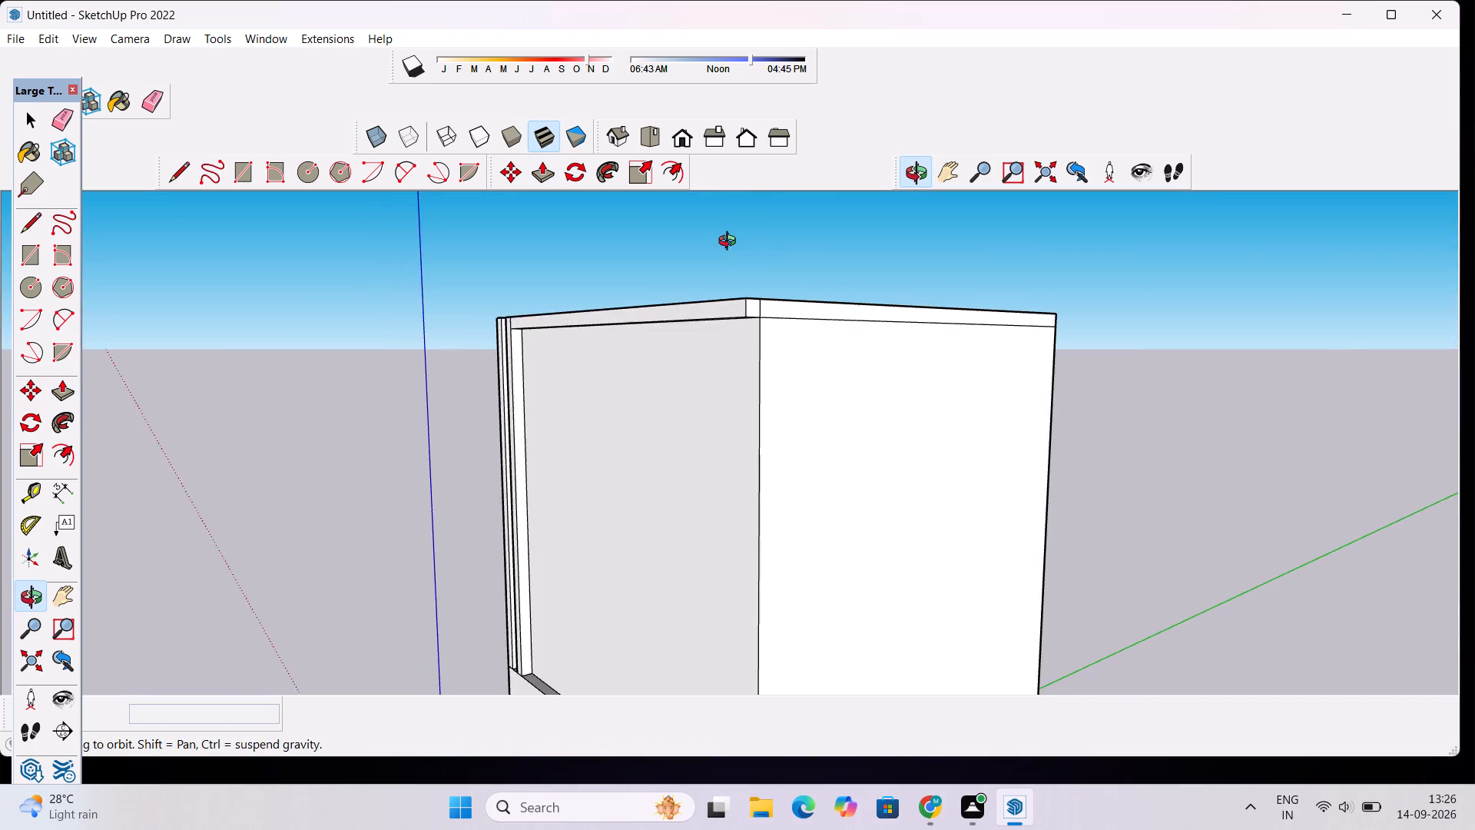
{"action": "left_click_drag", "start_coordinate": [731, 243], "coordinate": [854, 240]}
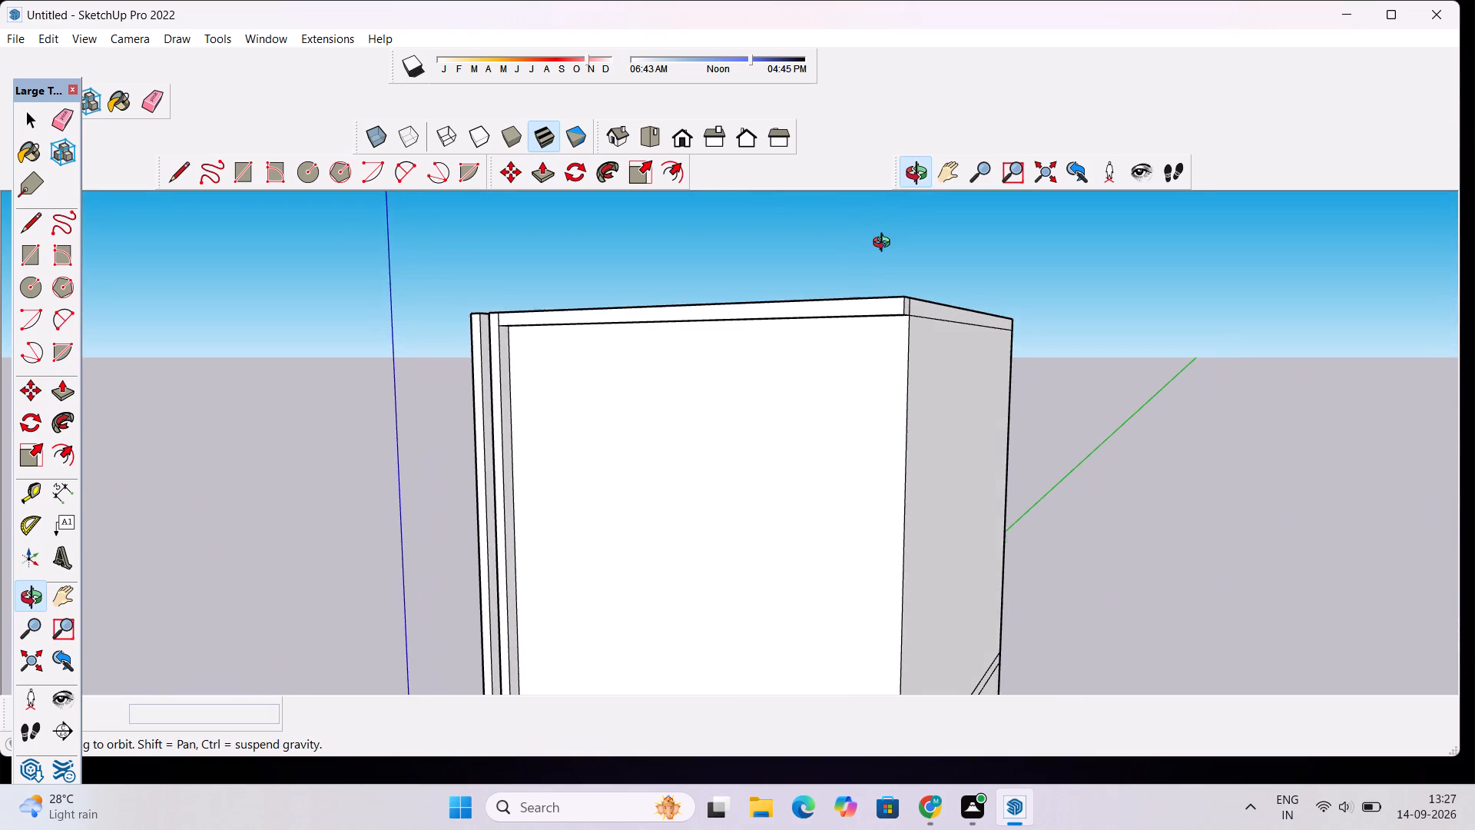
{"action": "scroll", "coordinate": [885, 244], "scroll_direction": "down", "scroll_amount": 4}
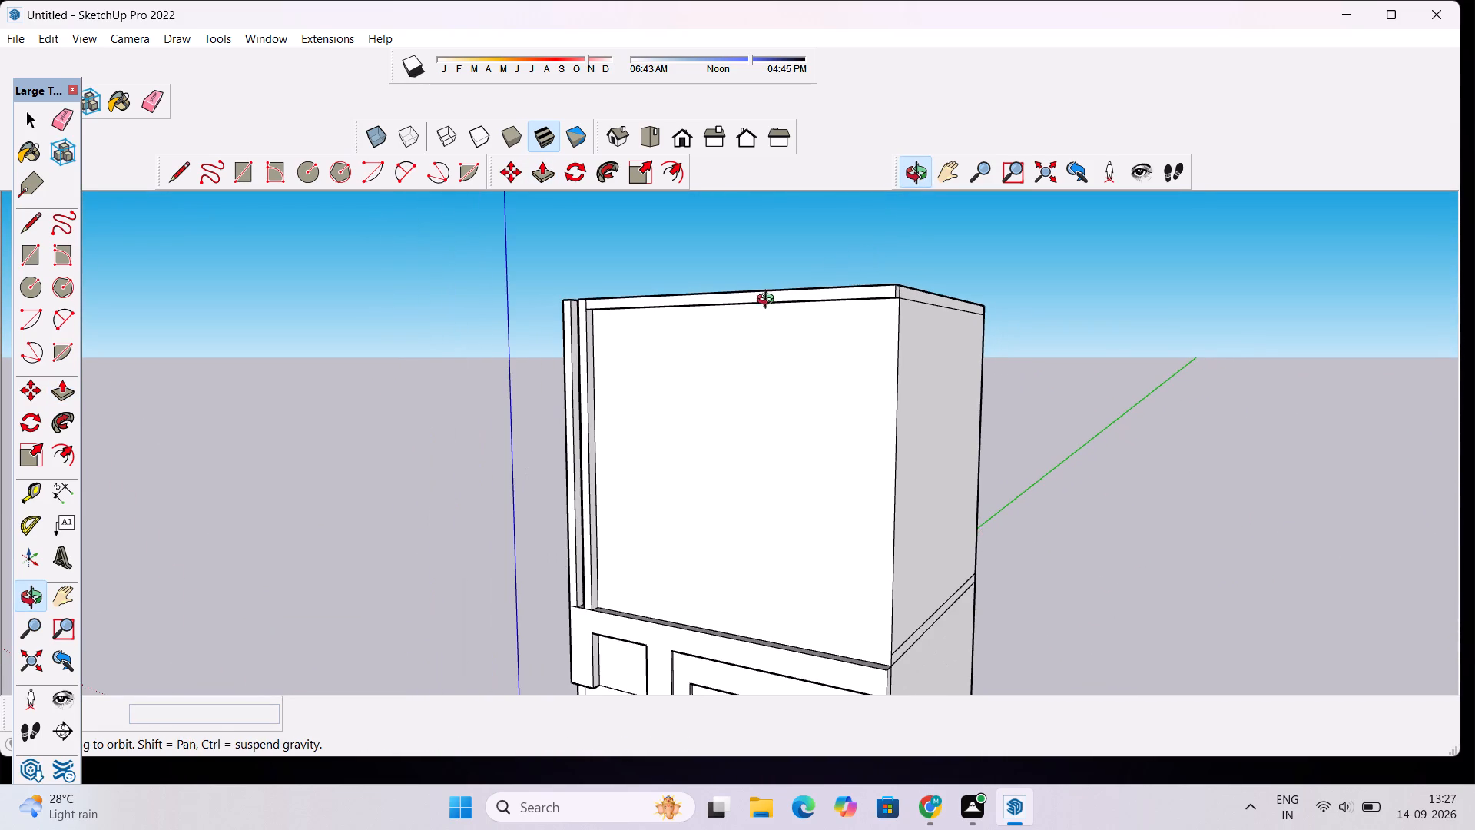
{"action": "left_click_drag", "start_coordinate": [757, 310], "coordinate": [850, 438]}
{"action": "scroll", "coordinate": [654, 384], "scroll_direction": "up", "scroll_amount": 3}
{"action": "left_click_drag", "start_coordinate": [840, 338], "coordinate": [552, 407]}
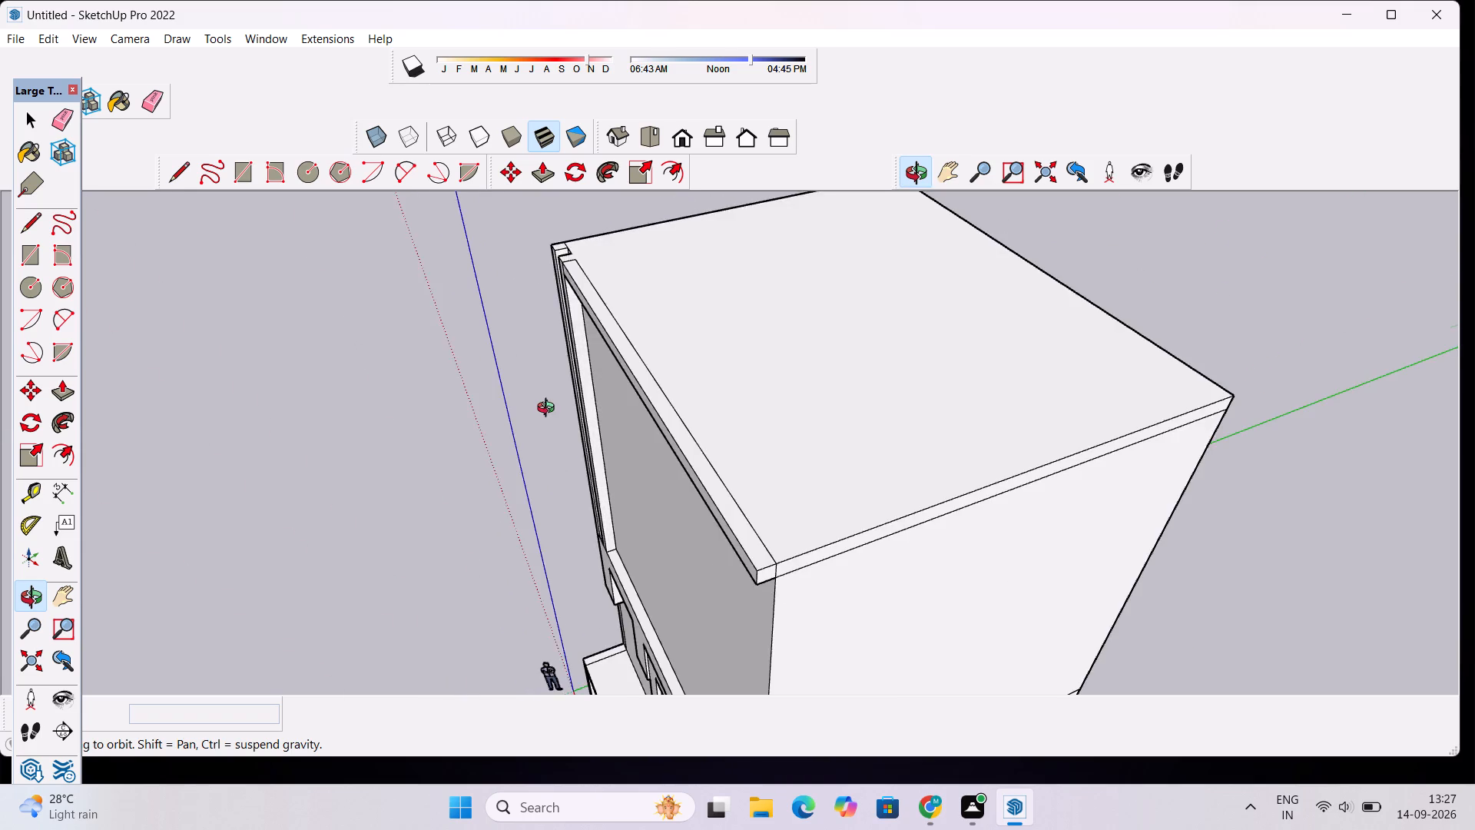
{"action": "scroll", "coordinate": [549, 410], "scroll_direction": "down", "scroll_amount": 5}
{"action": "scroll", "coordinate": [651, 425], "scroll_direction": "up", "scroll_amount": 5}
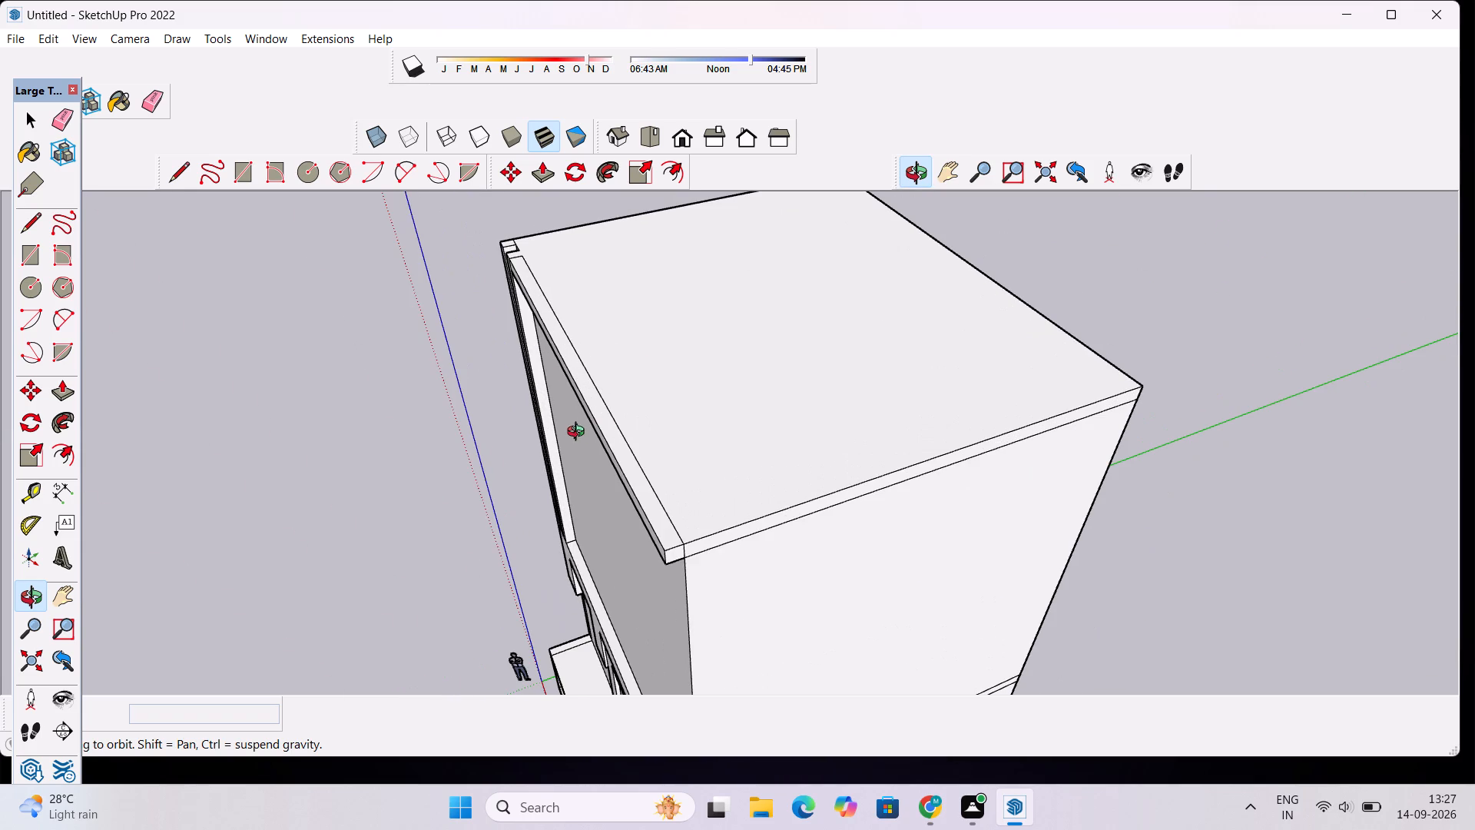
{"action": "left_click_drag", "start_coordinate": [509, 453], "coordinate": [764, 449]}
{"action": "scroll", "coordinate": [749, 437], "scroll_direction": "down", "scroll_amount": 5}
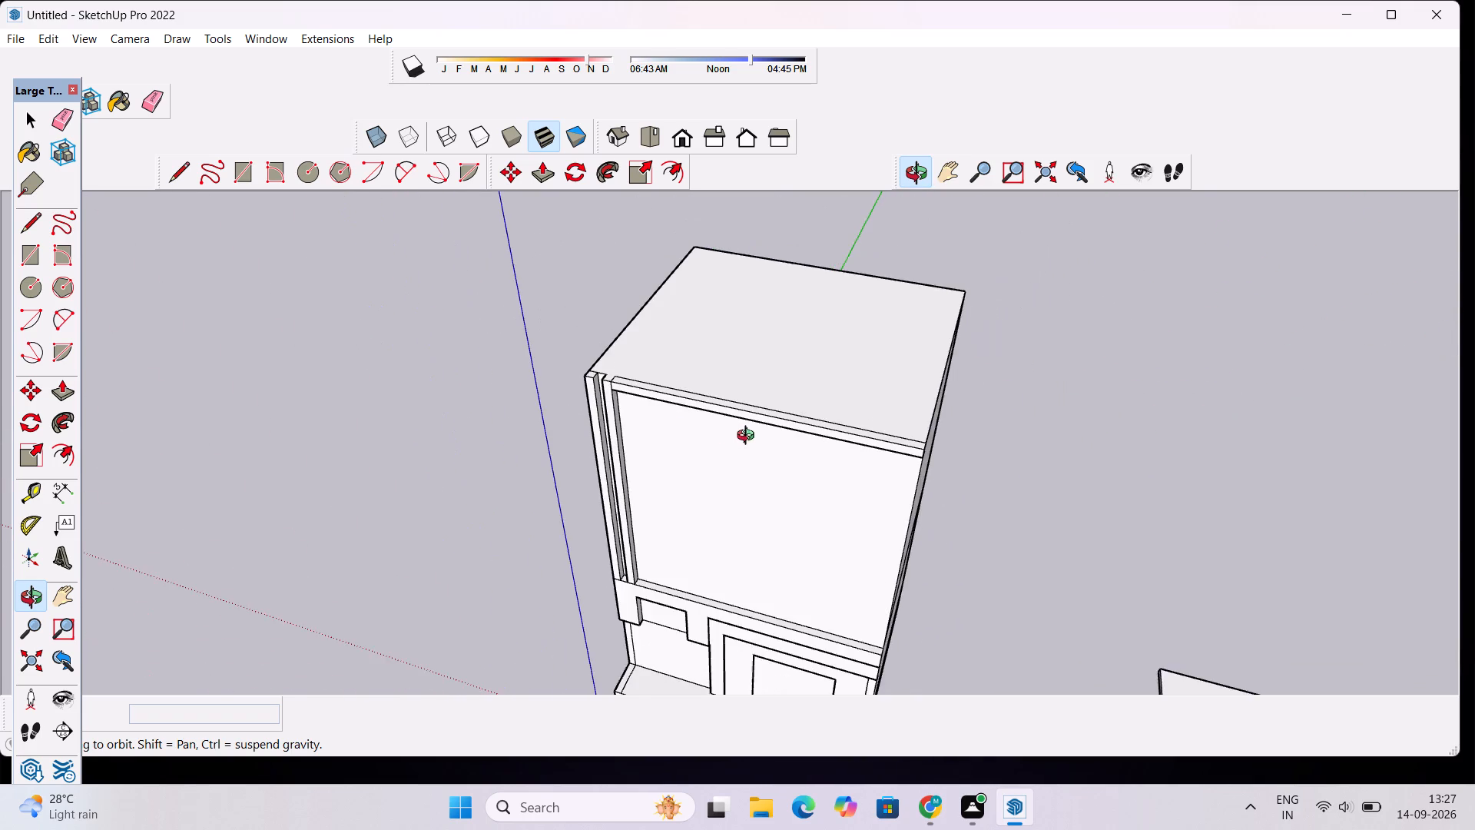
{"action": "left_click_drag", "start_coordinate": [684, 437], "coordinate": [744, 413]}
{"action": "scroll", "coordinate": [779, 395], "scroll_direction": "down", "scroll_amount": 4}
{"action": "left_click_drag", "start_coordinate": [742, 383], "coordinate": [699, 539], "text": "shift"}
{"action": "scroll", "coordinate": [715, 514], "scroll_direction": "up", "scroll_amount": 4}
{"action": "left_click_drag", "start_coordinate": [681, 557], "coordinate": [703, 577]}
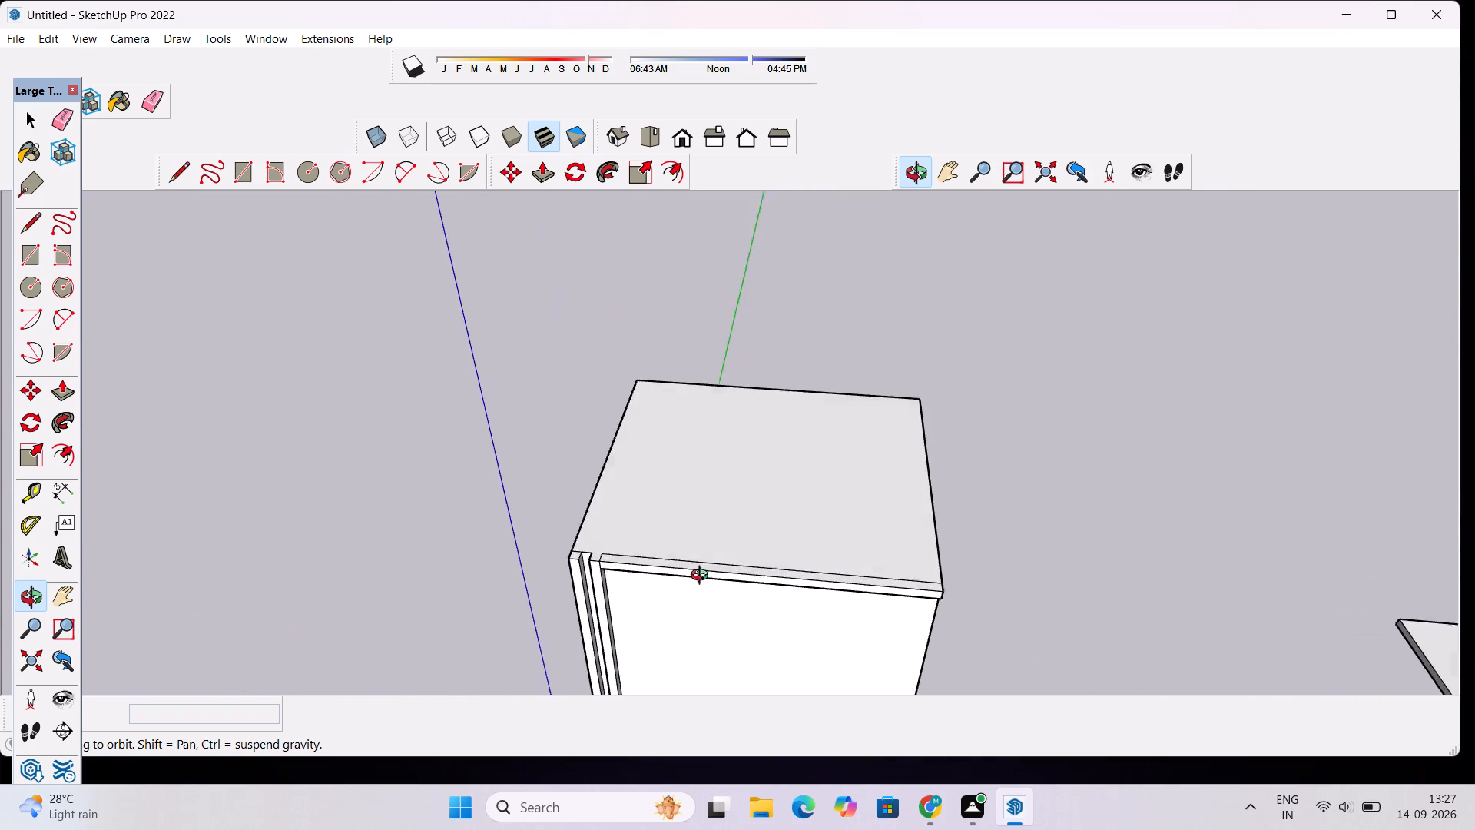
{"action": "left_click_drag", "start_coordinate": [703, 577], "coordinate": [719, 568]}
{"action": "scroll", "coordinate": [753, 529], "scroll_direction": "down", "scroll_amount": 5}
{"action": "left_click_drag", "start_coordinate": [774, 505], "coordinate": [680, 501], "text": "shift"}
{"action": "scroll", "coordinate": [585, 504], "scroll_direction": "up", "scroll_amount": 2}
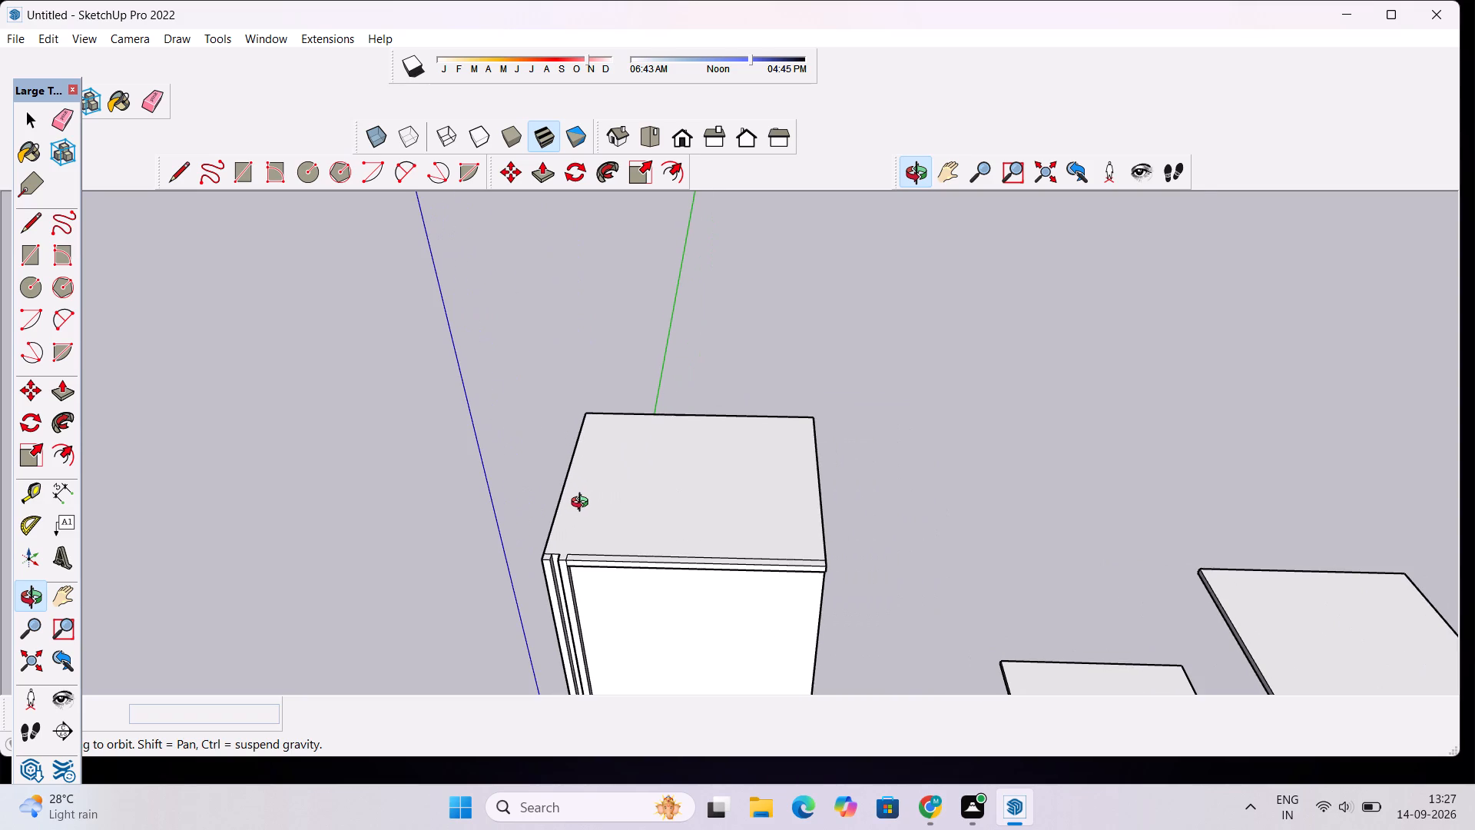
Draw a 1' line on the roof from the top band's rear corner to the adjacent notch corner between the vertical strips.
{"action": "left_click_drag", "start_coordinate": [605, 476], "coordinate": [552, 562]}
{"action": "scroll", "coordinate": [535, 564], "scroll_direction": "up", "scroll_amount": 5}
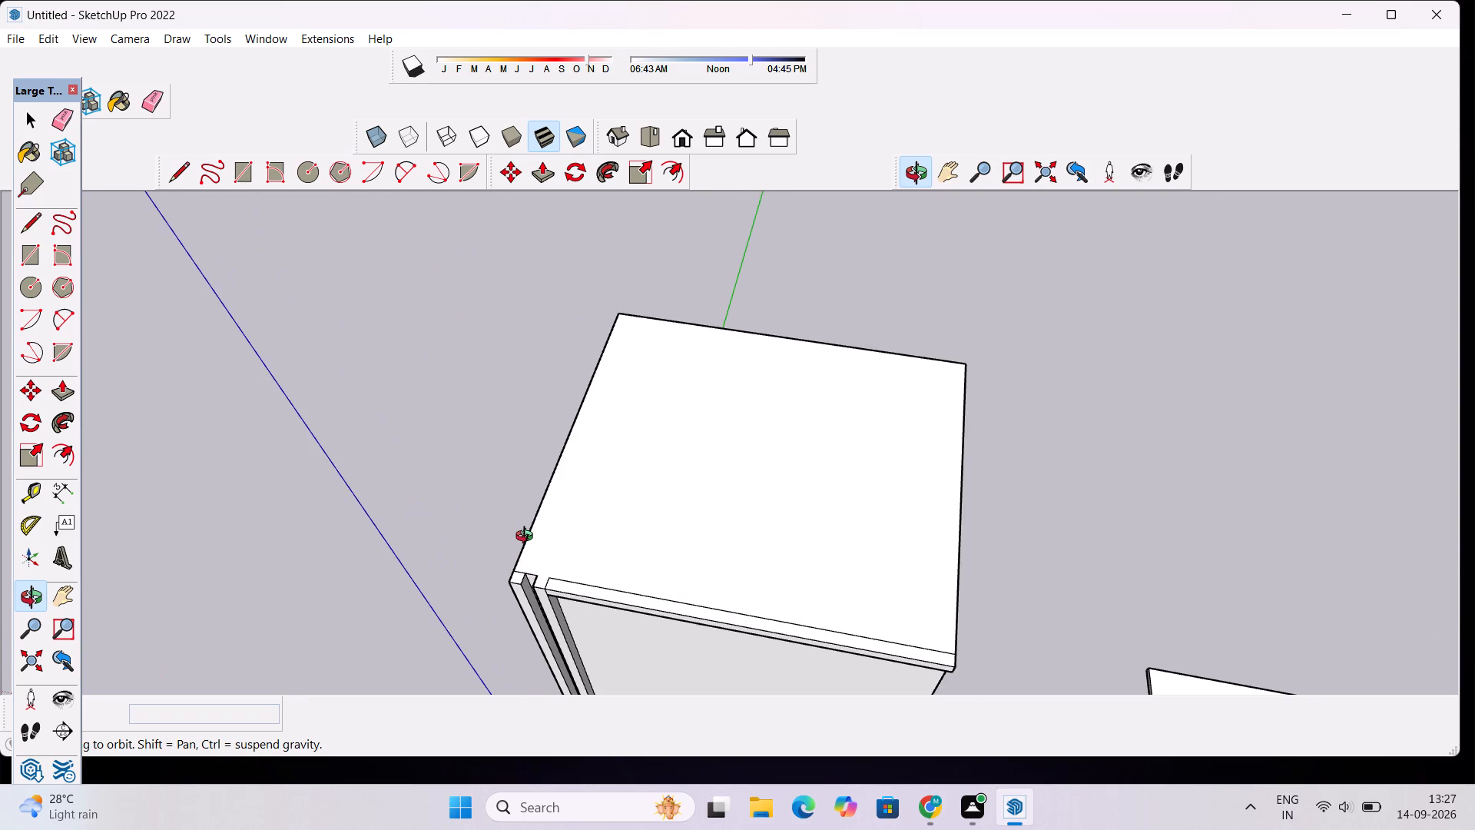
{"action": "key", "text": "l"}
{"action": "scroll", "coordinate": [555, 569], "scroll_direction": "up", "scroll_amount": 4}
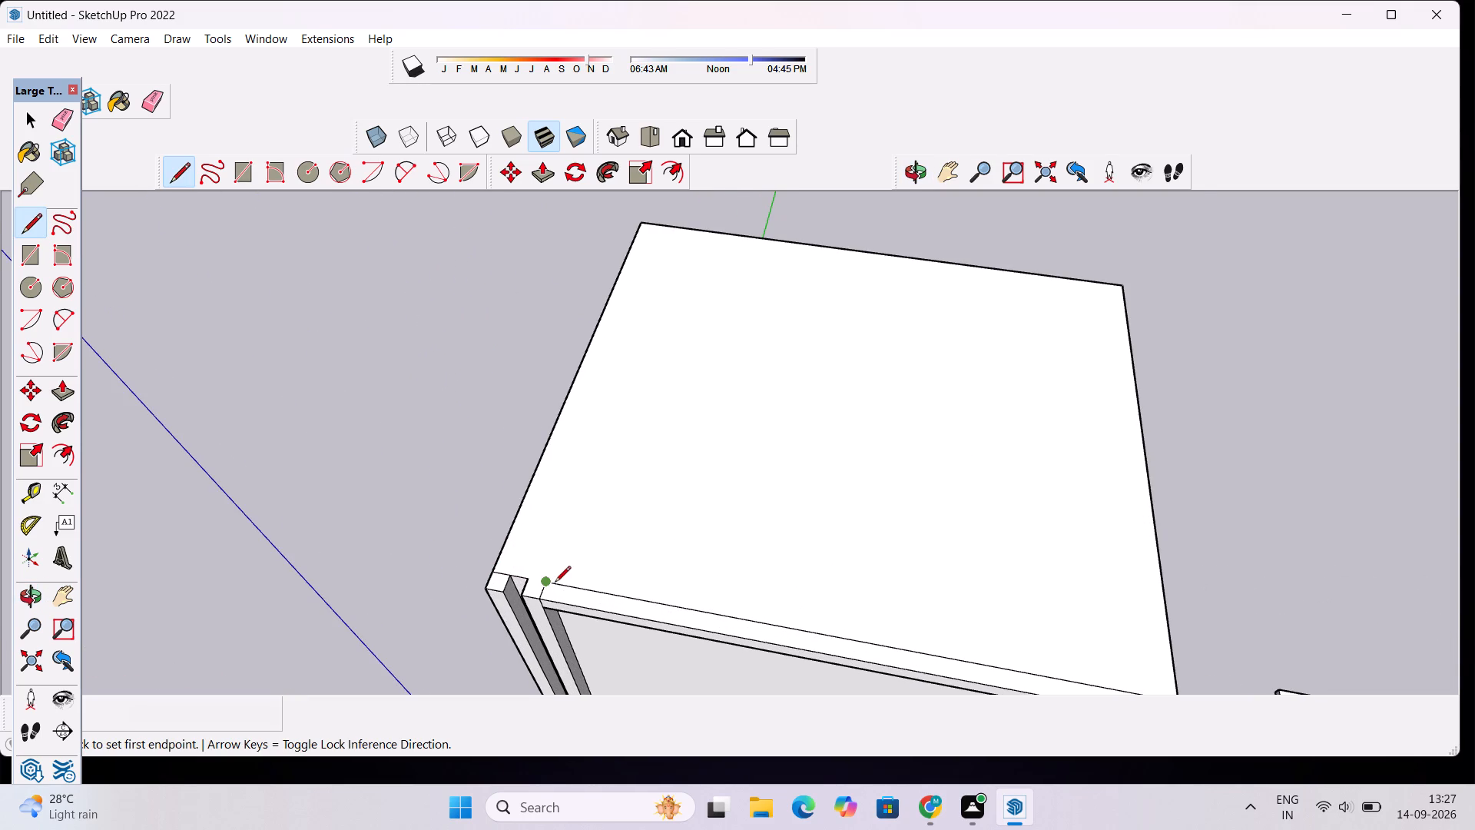
{"action": "left_click", "coordinate": [541, 583]}
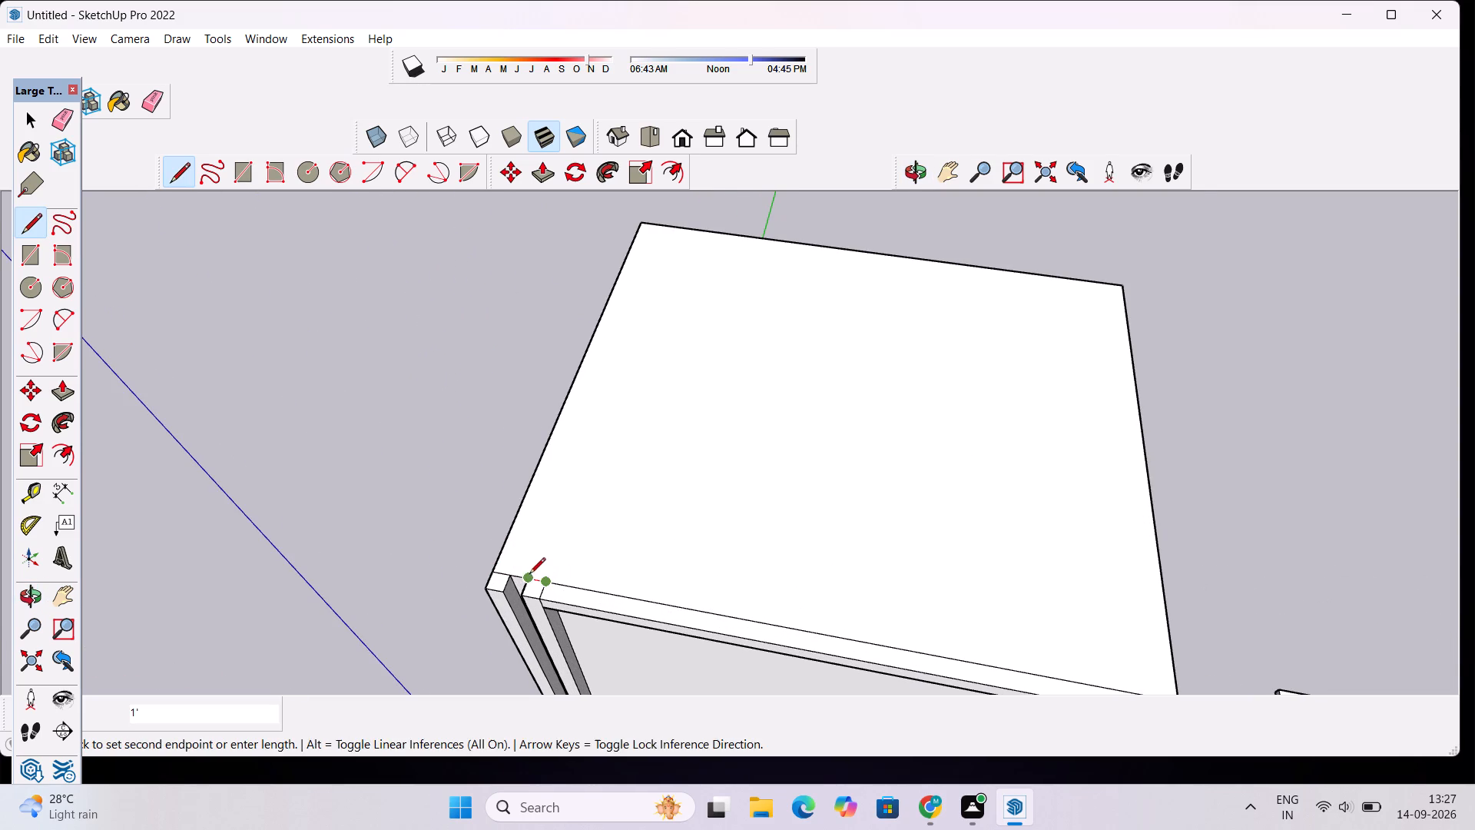
{"action": "left_click", "coordinate": [526, 578]}
{"action": "key", "text": "space"}
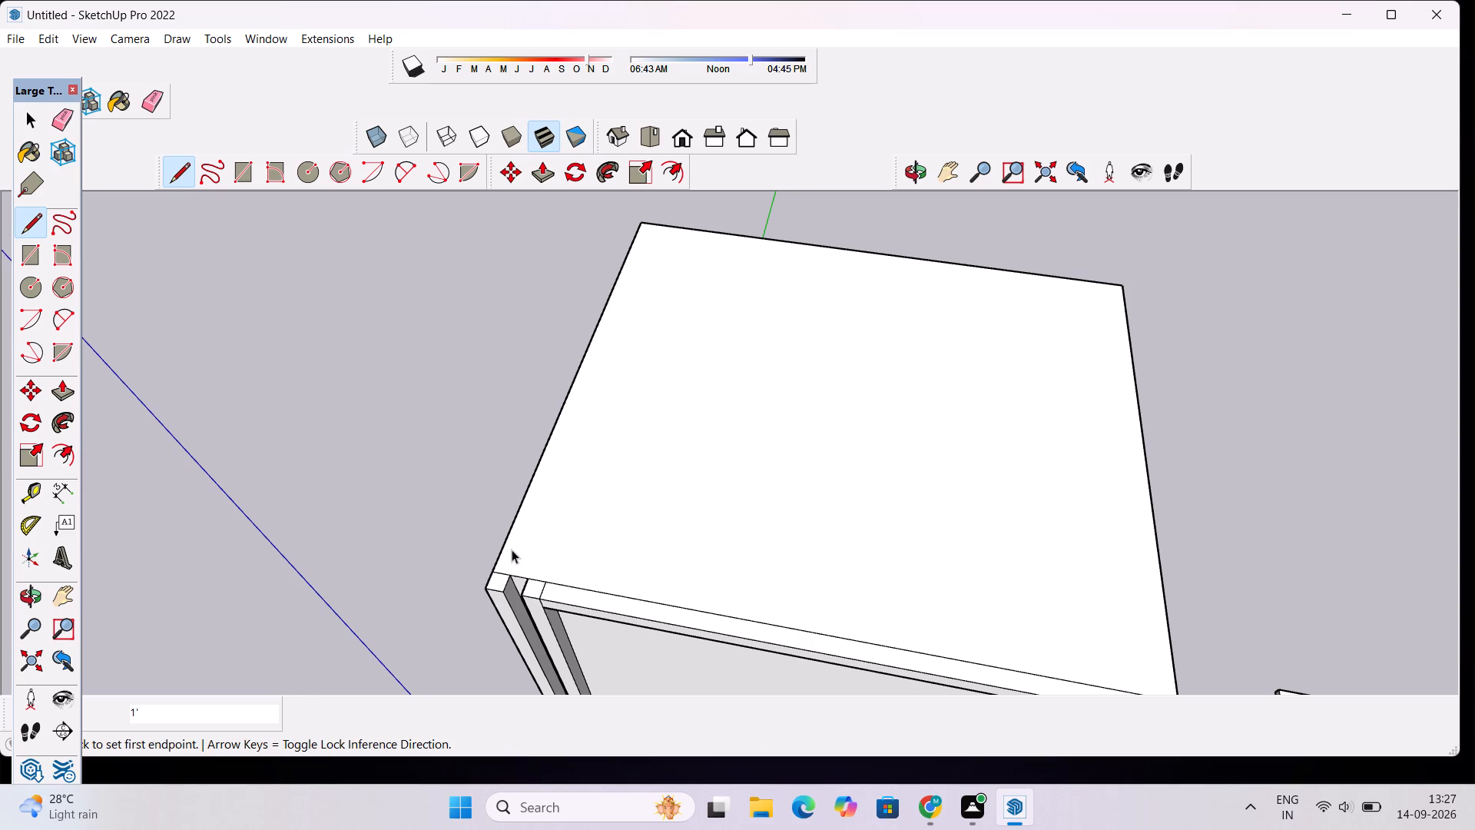
Place guide lines 1' inward from the roof's left, back and right edges.
{"action": "key", "text": "t"}
{"action": "left_click", "coordinate": [535, 489]}
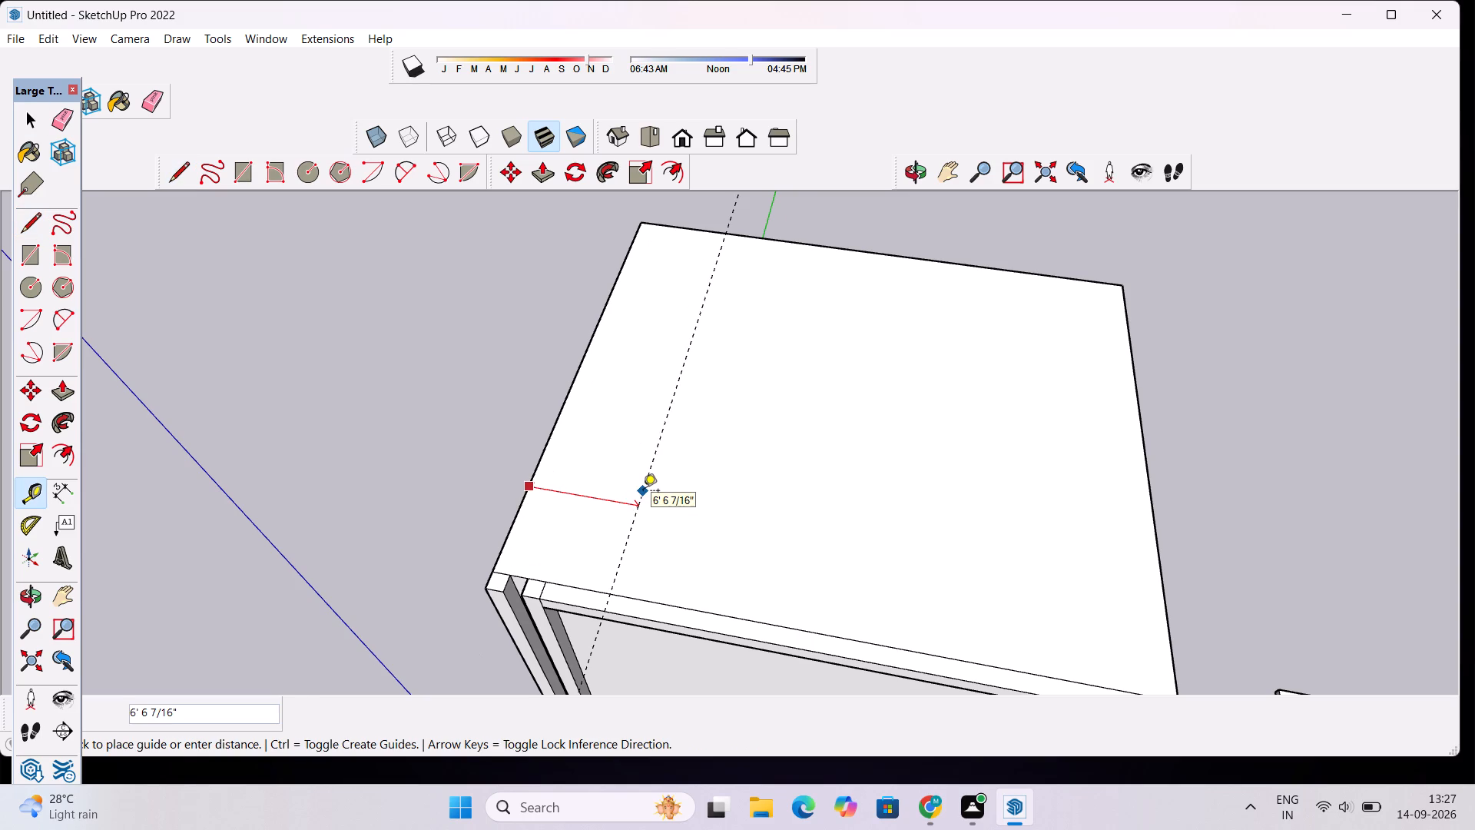
{"action": "left_click", "coordinate": [509, 577]}
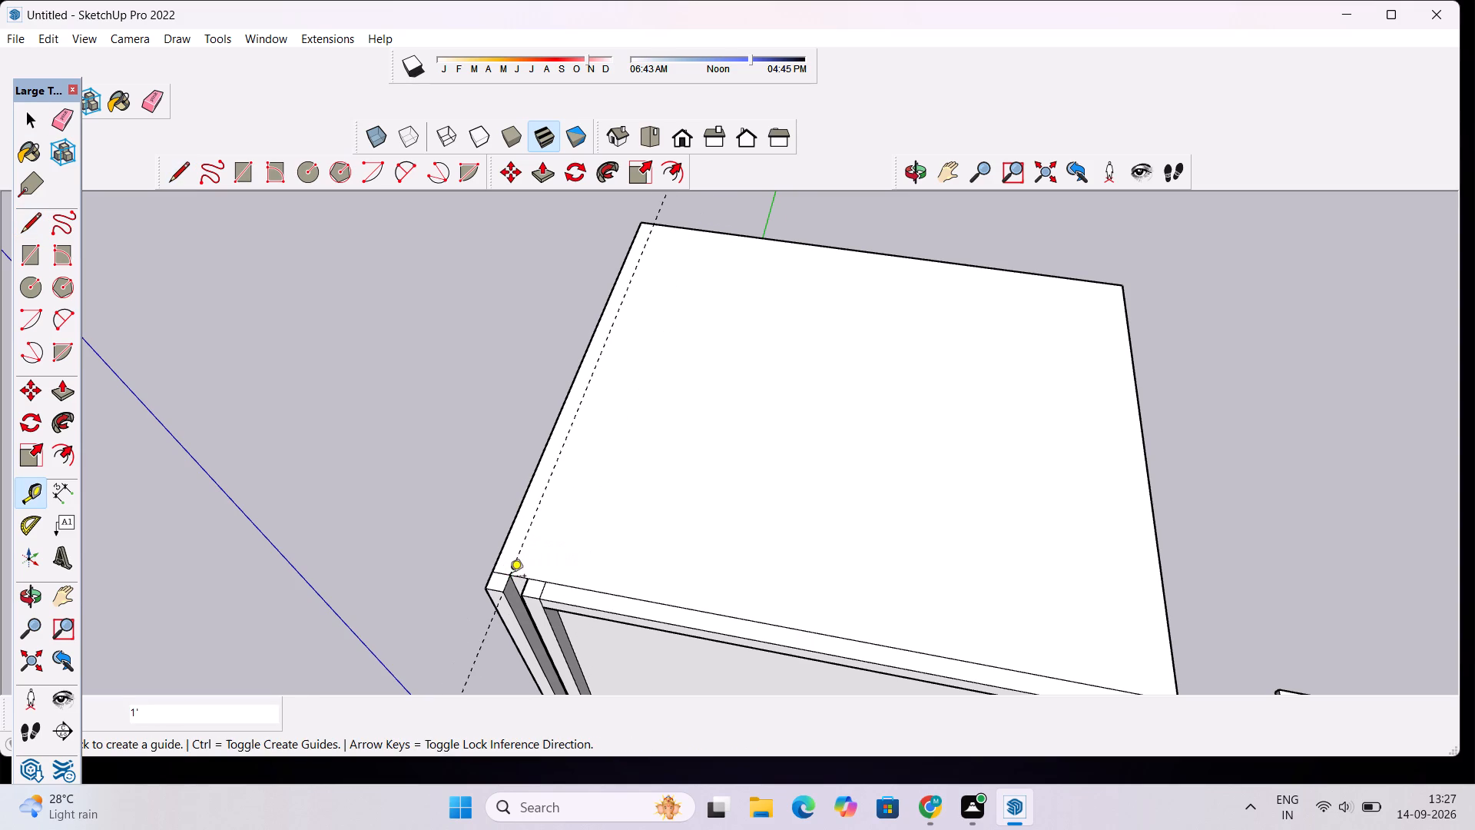
{"action": "left_click", "coordinate": [823, 250]}
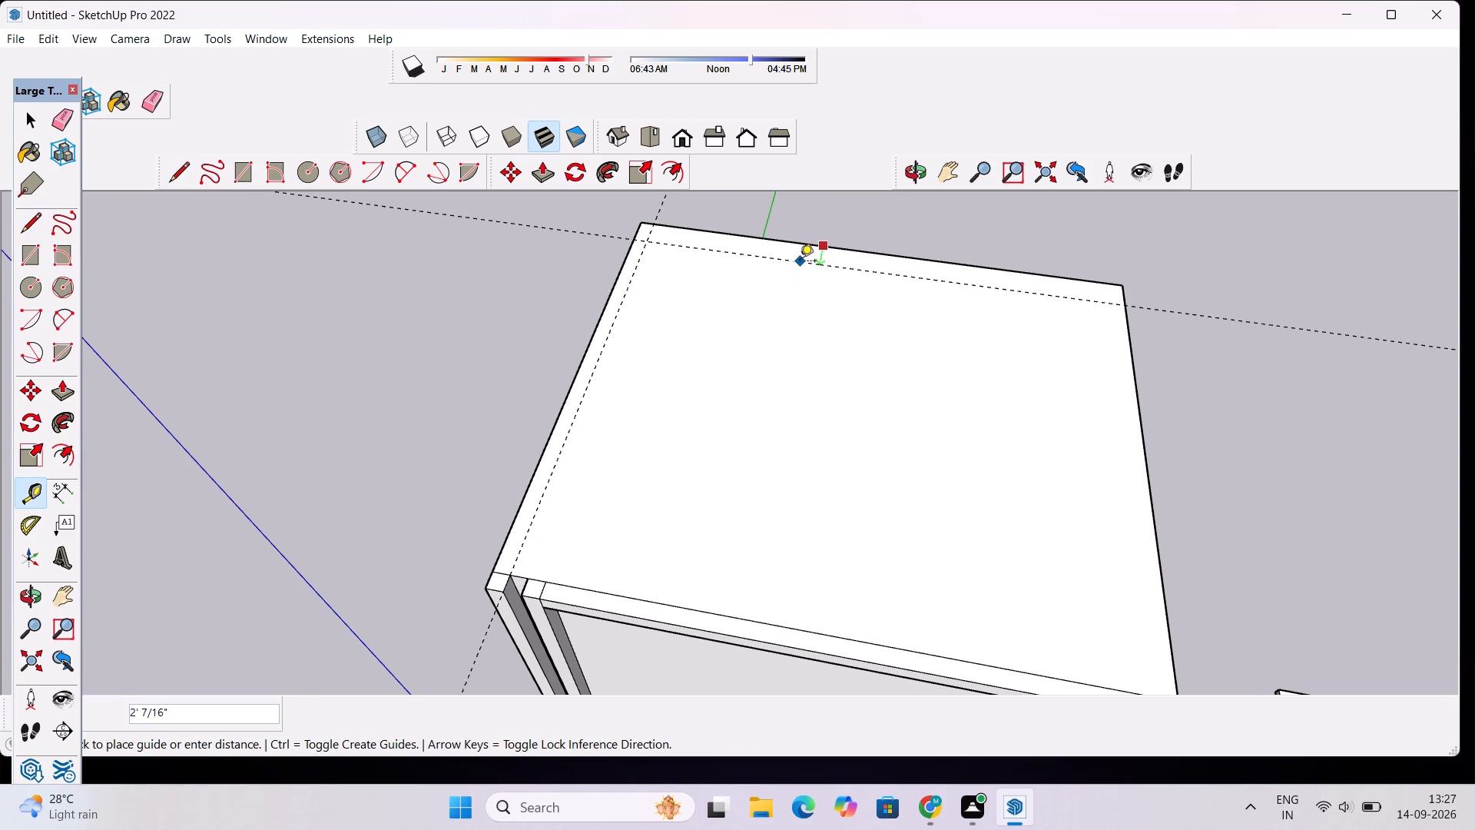
{"action": "type", "text": "1'"}
{"action": "key", "text": "Return"}
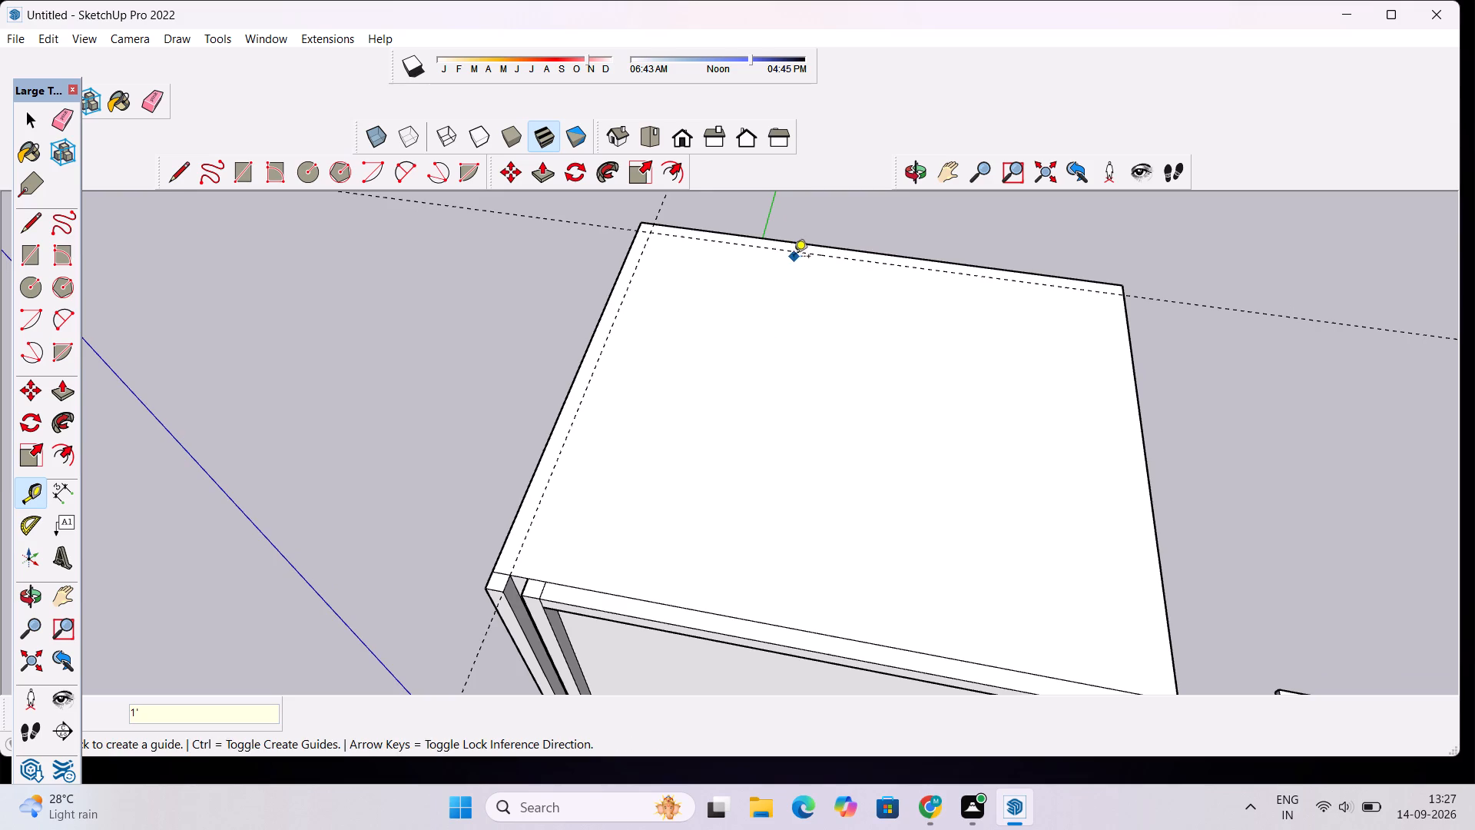
{"action": "scroll", "coordinate": [794, 257], "scroll_direction": "down", "scroll_amount": 8}
{"action": "scroll", "coordinate": [972, 347], "scroll_direction": "up", "scroll_amount": 4}
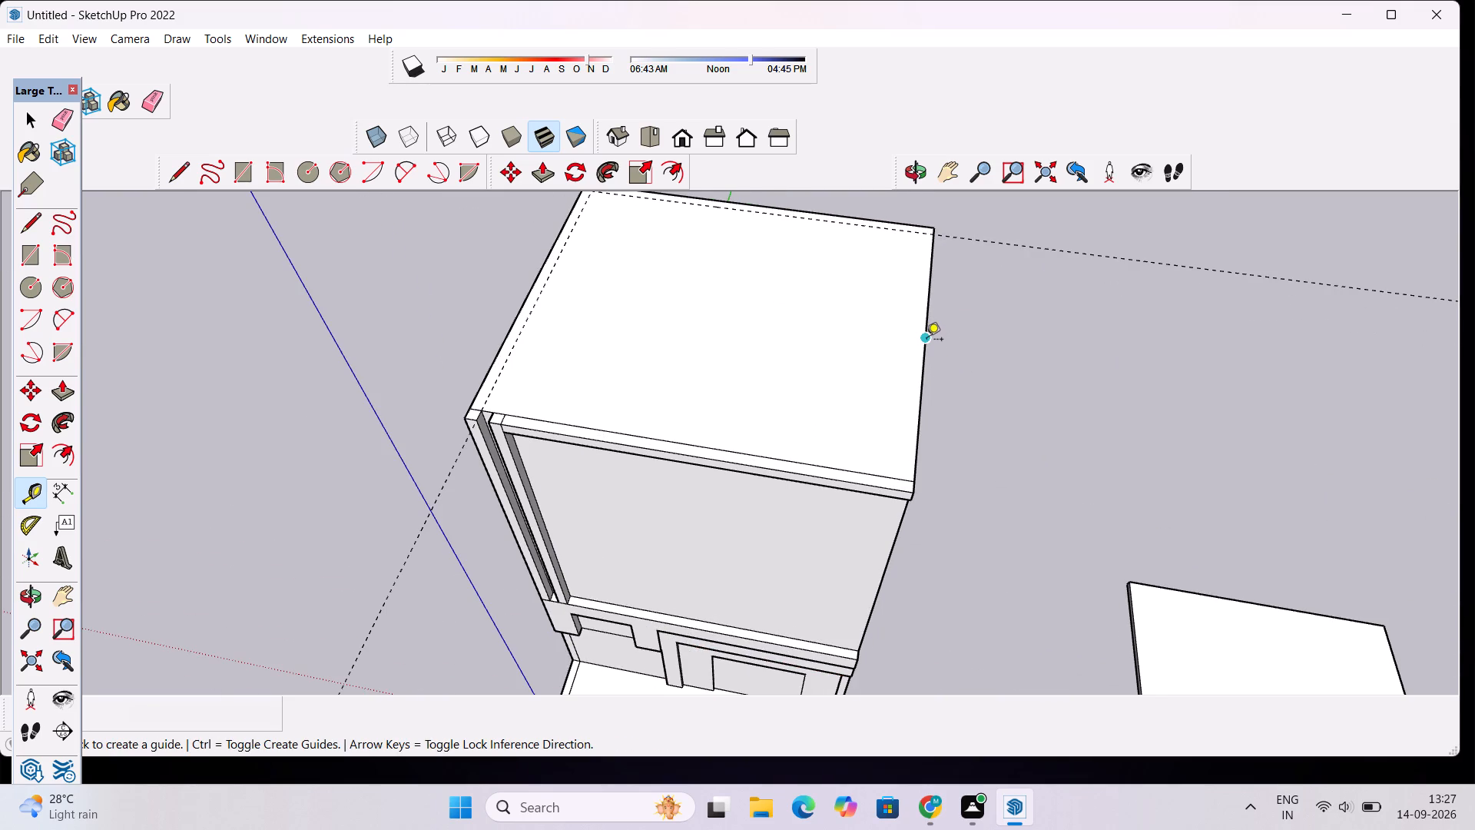
{"action": "left_click", "coordinate": [926, 340]}
{"action": "type", "text": "1'"}
{"action": "key", "text": "Return"}
{"action": "key", "text": "space"}
{"action": "scroll", "coordinate": [854, 320], "scroll_direction": "down", "scroll_amount": 4}
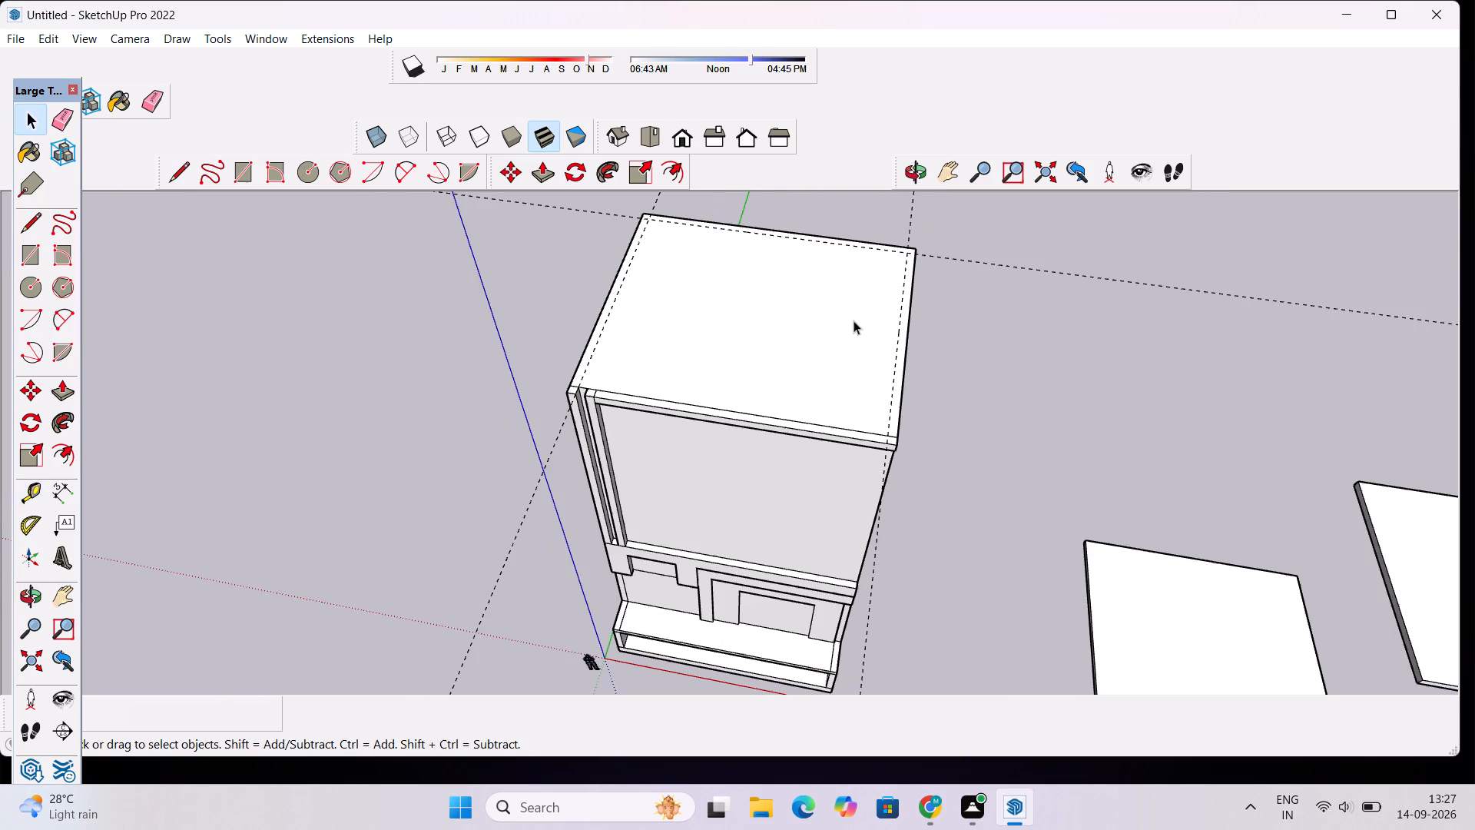
Draw connected lines along the roof's inset guides: the left side, the 33' back side and the 29' right side down to the top band.
{"action": "key", "text": "l"}
{"action": "scroll", "coordinate": [607, 364], "scroll_direction": "up", "scroll_amount": 6}
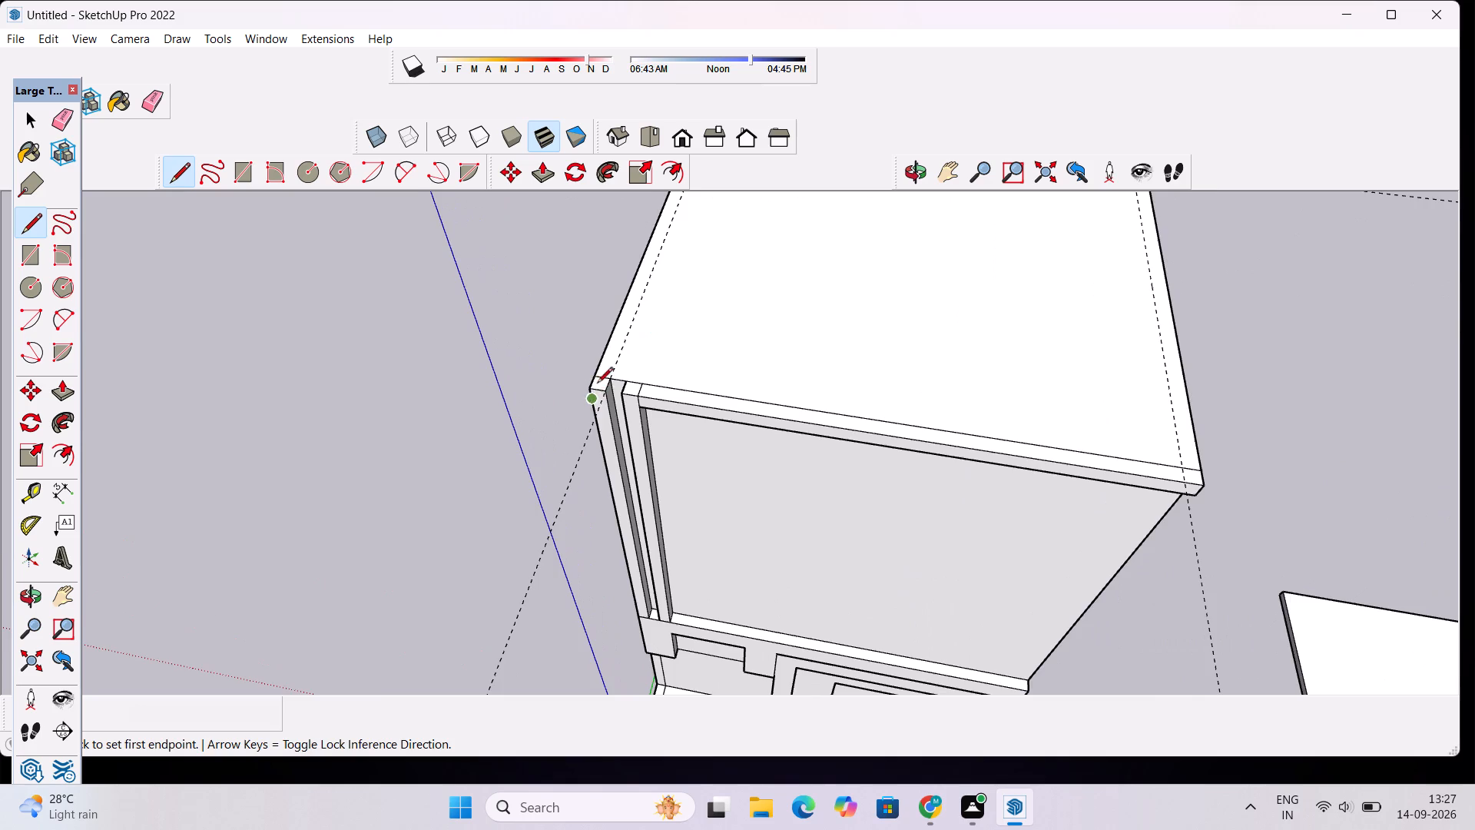
{"action": "scroll", "coordinate": [604, 375], "scroll_direction": "down", "scroll_amount": 4}
{"action": "scroll", "coordinate": [606, 379], "scroll_direction": "up", "scroll_amount": 5}
{"action": "left_click", "coordinate": [610, 378]}
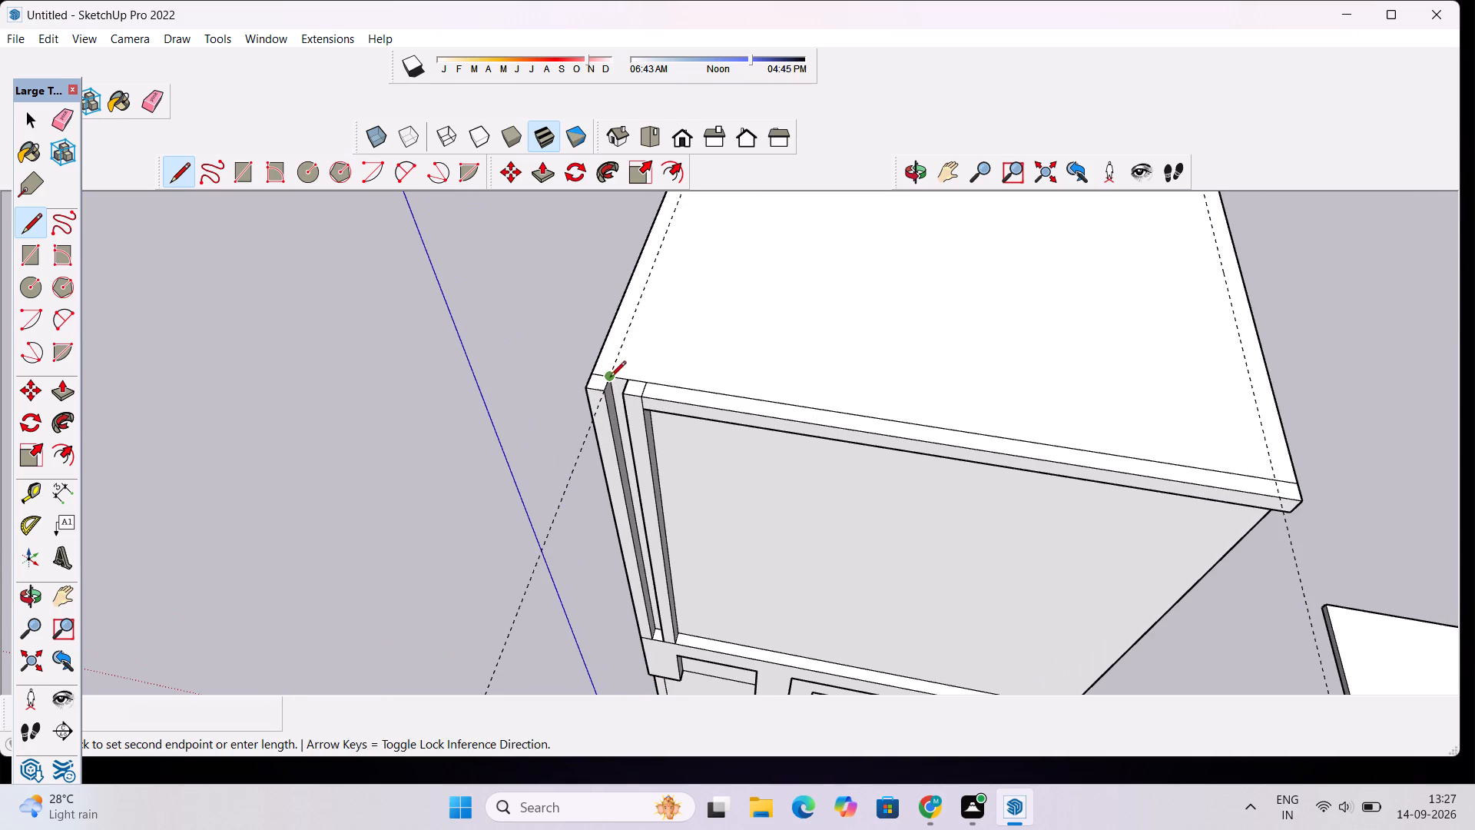
{"action": "scroll", "coordinate": [621, 340], "scroll_direction": "down", "scroll_amount": 13}
{"action": "scroll", "coordinate": [669, 241], "scroll_direction": "up", "scroll_amount": 11}
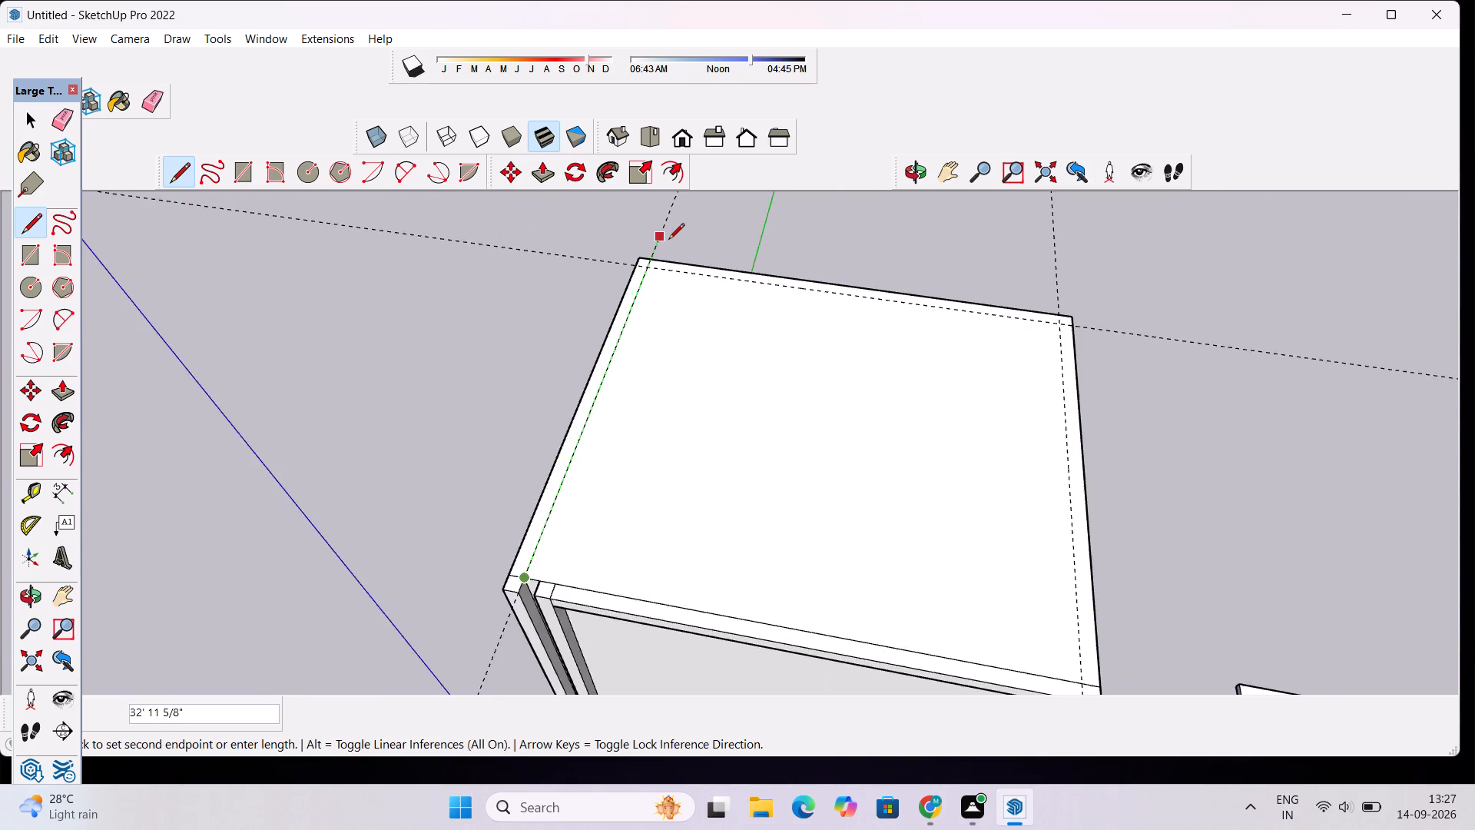
{"action": "scroll", "coordinate": [668, 241], "scroll_direction": "up", "scroll_amount": 4}
{"action": "left_click", "coordinate": [632, 286]}
{"action": "scroll", "coordinate": [649, 287], "scroll_direction": "down", "scroll_amount": 7}
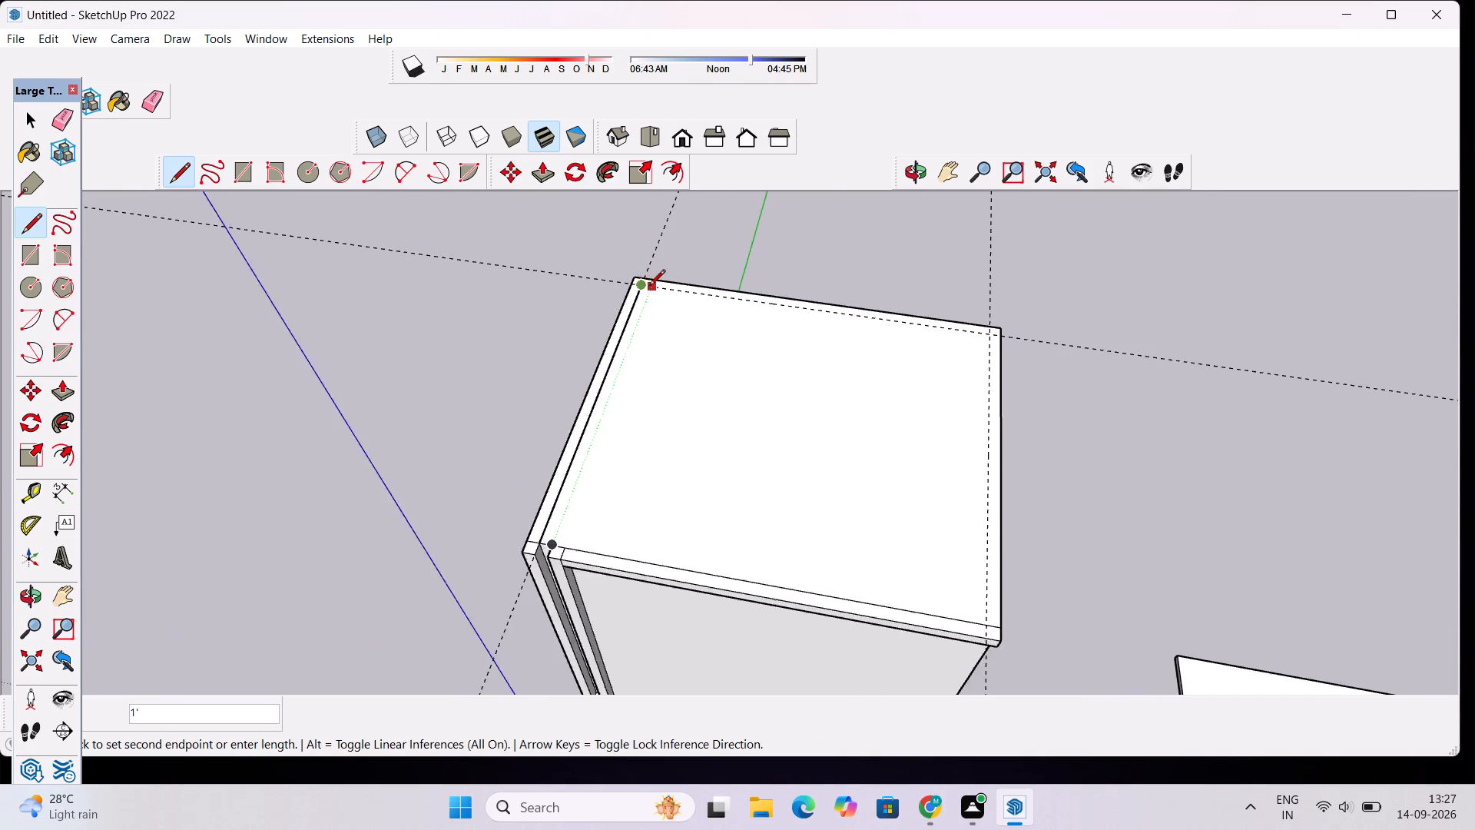
{"action": "scroll", "coordinate": [649, 287], "scroll_direction": "down", "scroll_amount": 4}
{"action": "scroll", "coordinate": [876, 329], "scroll_direction": "up", "scroll_amount": 9}
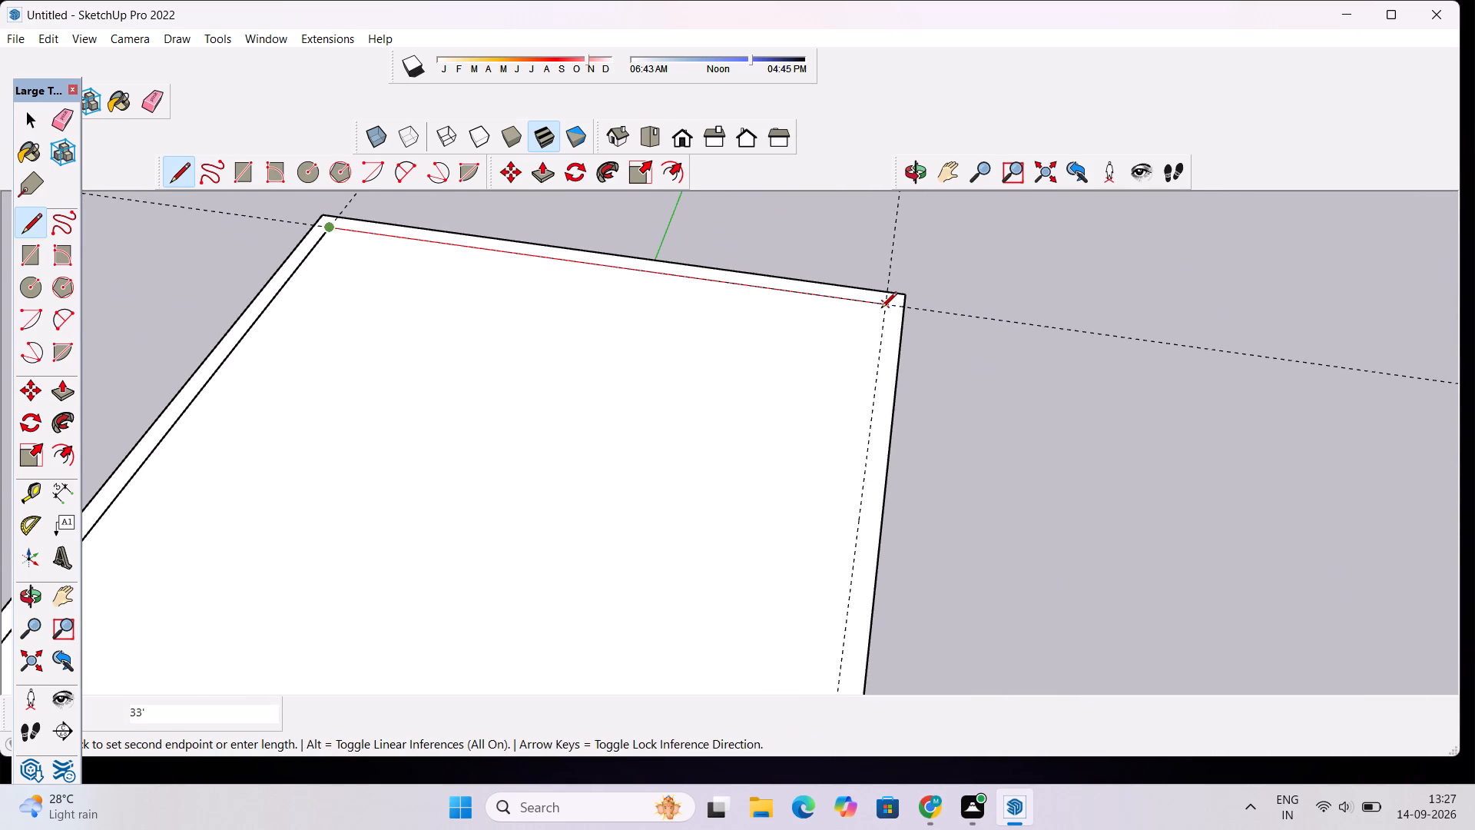
{"action": "left_click", "coordinate": [885, 305]}
{"action": "scroll", "coordinate": [871, 244], "scroll_direction": "down", "scroll_amount": 14}
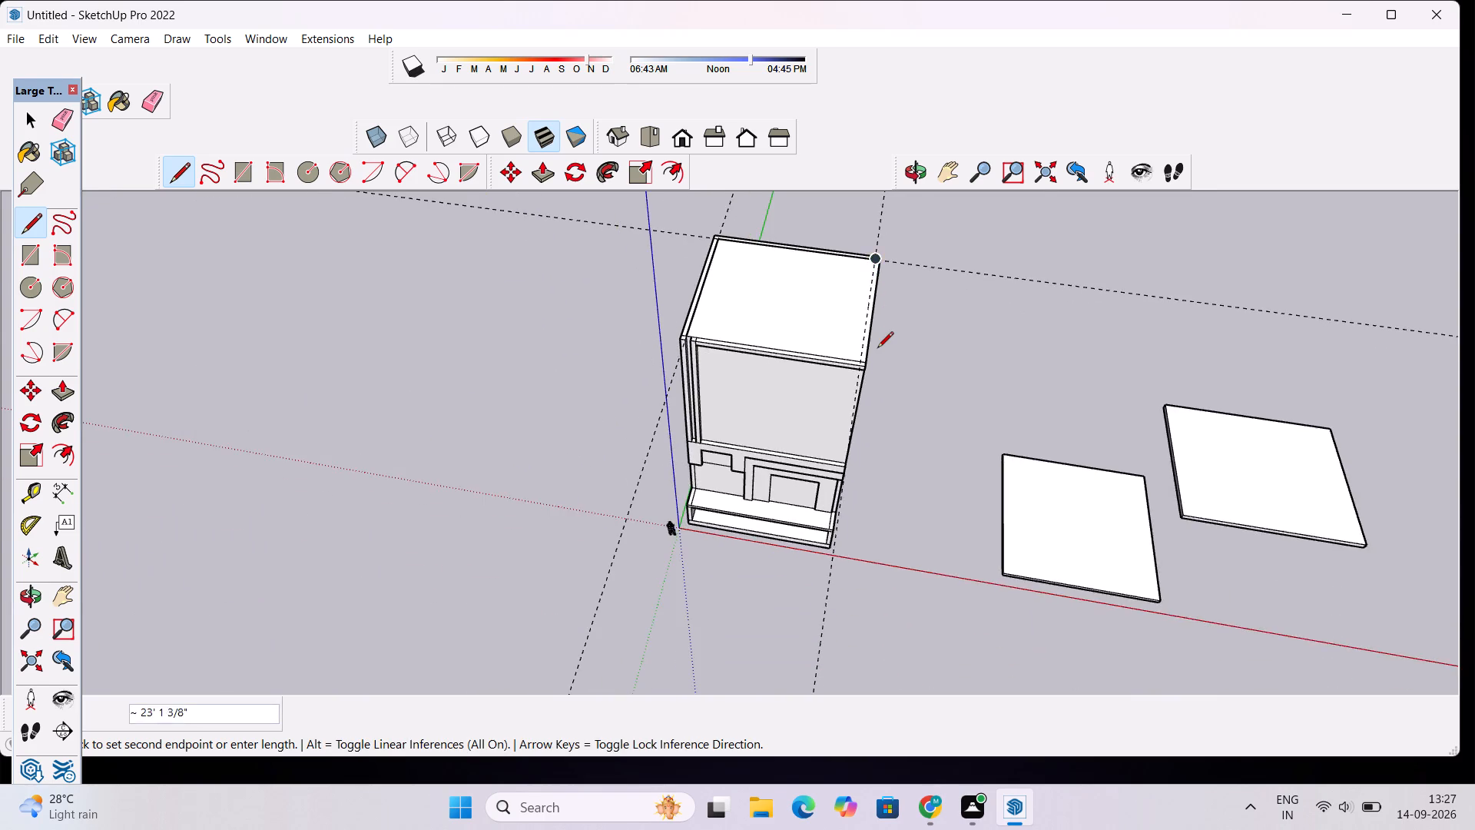
{"action": "scroll", "coordinate": [877, 351], "scroll_direction": "up", "scroll_amount": 11}
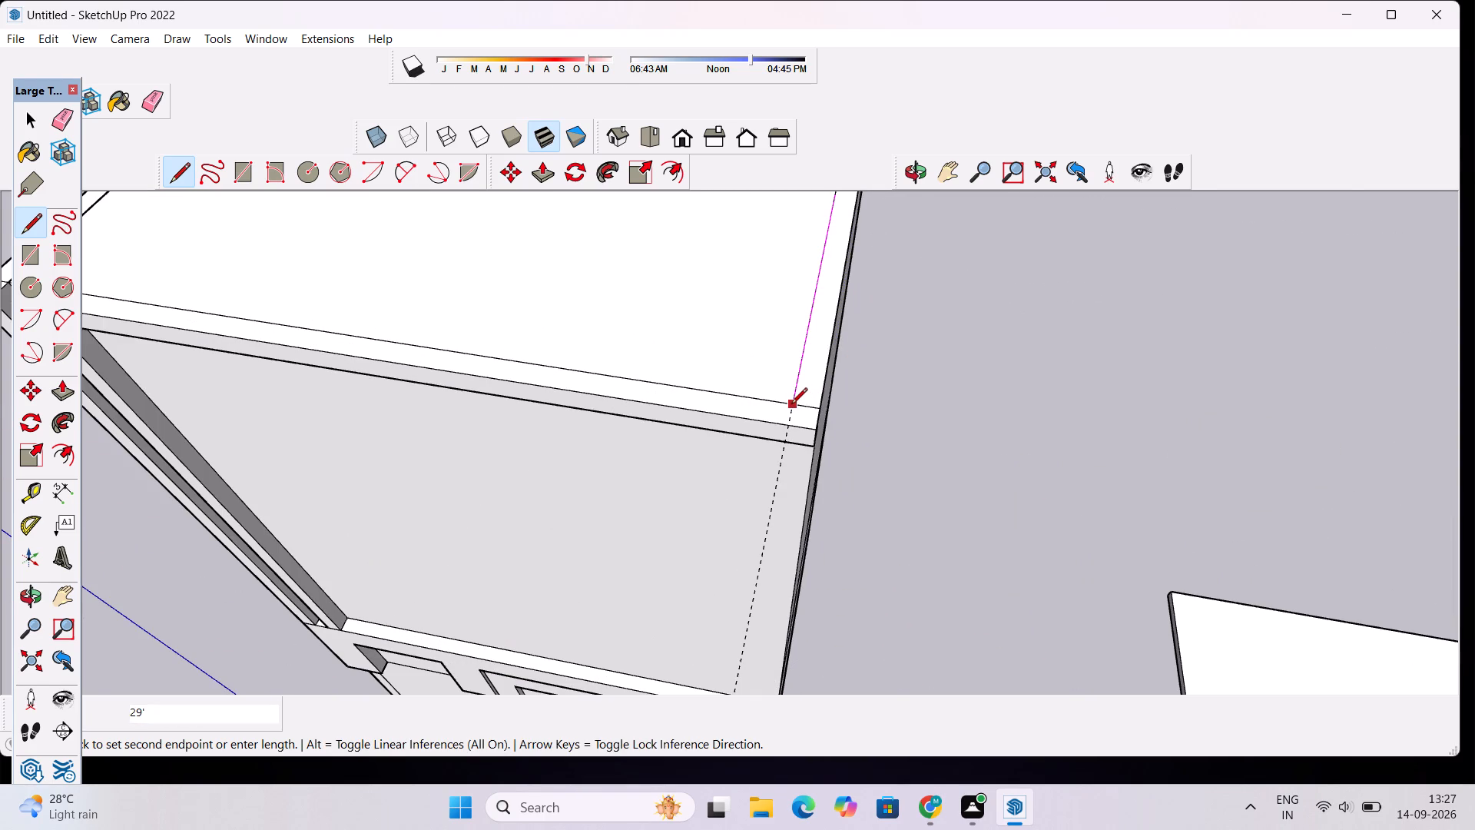
{"action": "left_click", "coordinate": [791, 405]}
{"action": "scroll", "coordinate": [796, 393], "scroll_direction": "down", "scroll_amount": 4}
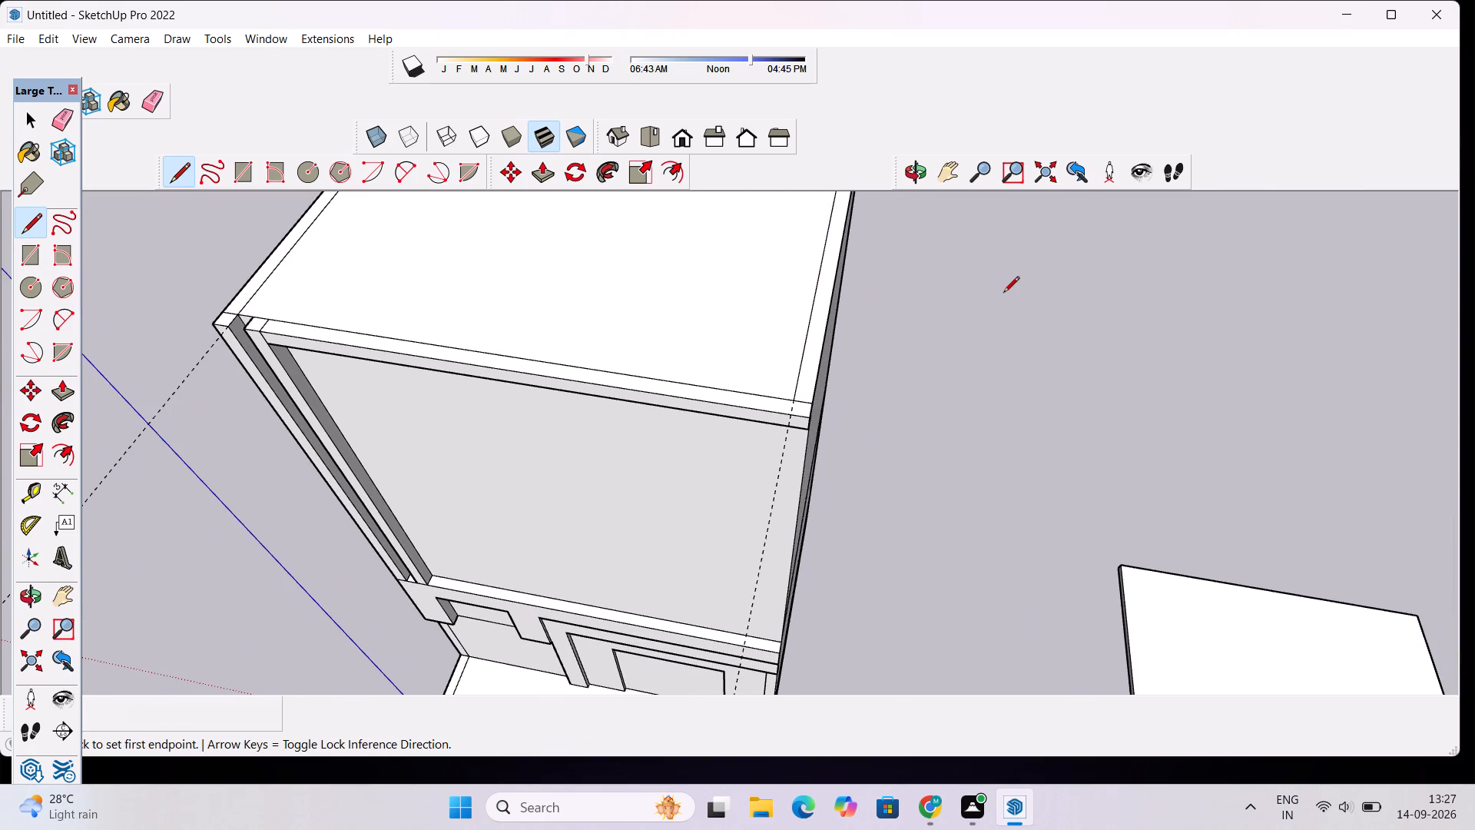
{"action": "key", "text": "space"}
Erase the three guide lines around the roof.
{"action": "scroll", "coordinate": [894, 329], "scroll_direction": "down", "scroll_amount": 9}
{"action": "key", "text": "e"}
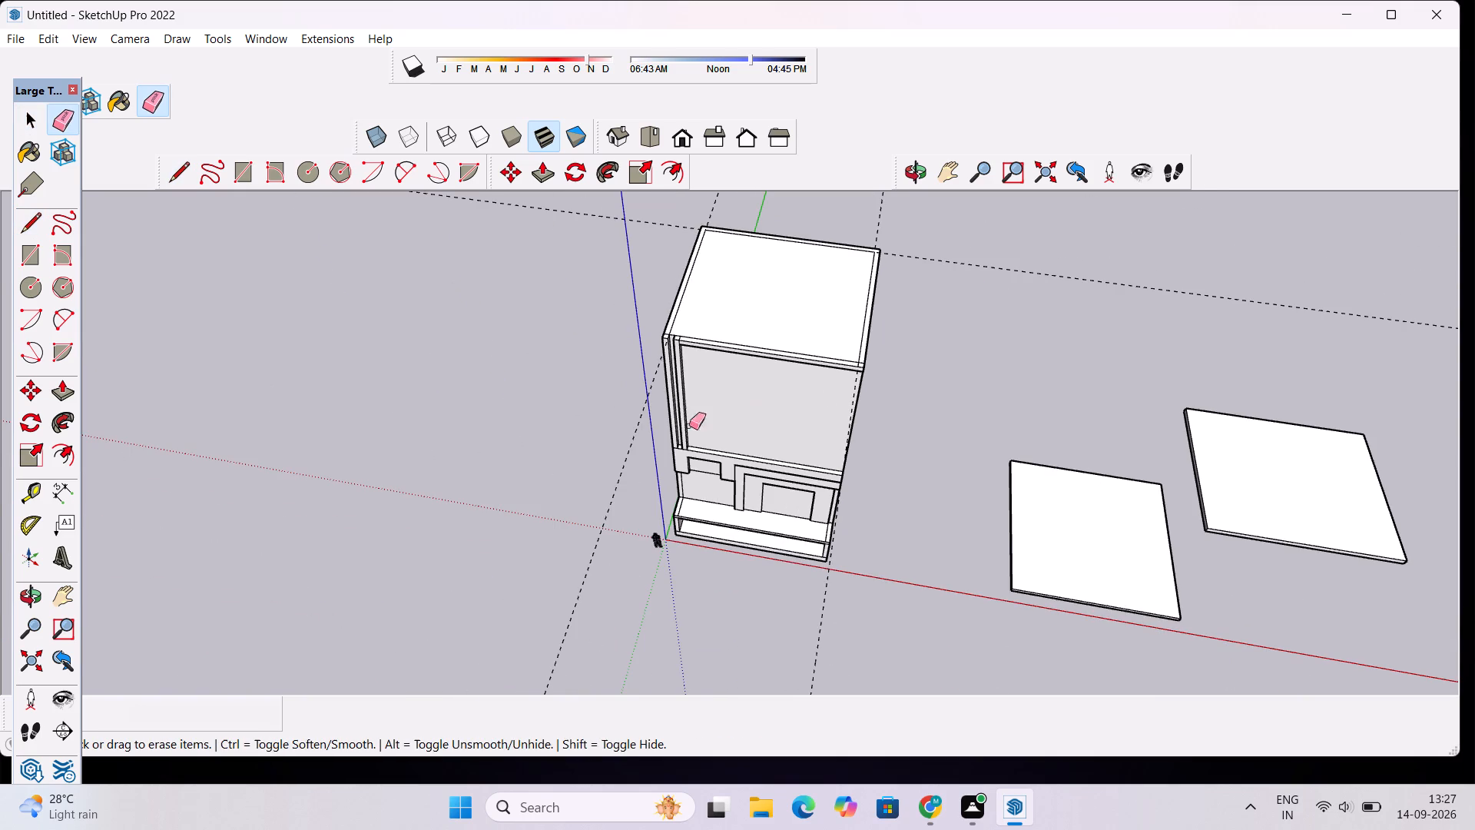
{"action": "left_click_drag", "start_coordinate": [603, 470], "coordinate": [616, 522]}
{"action": "left_click", "coordinate": [591, 215]}
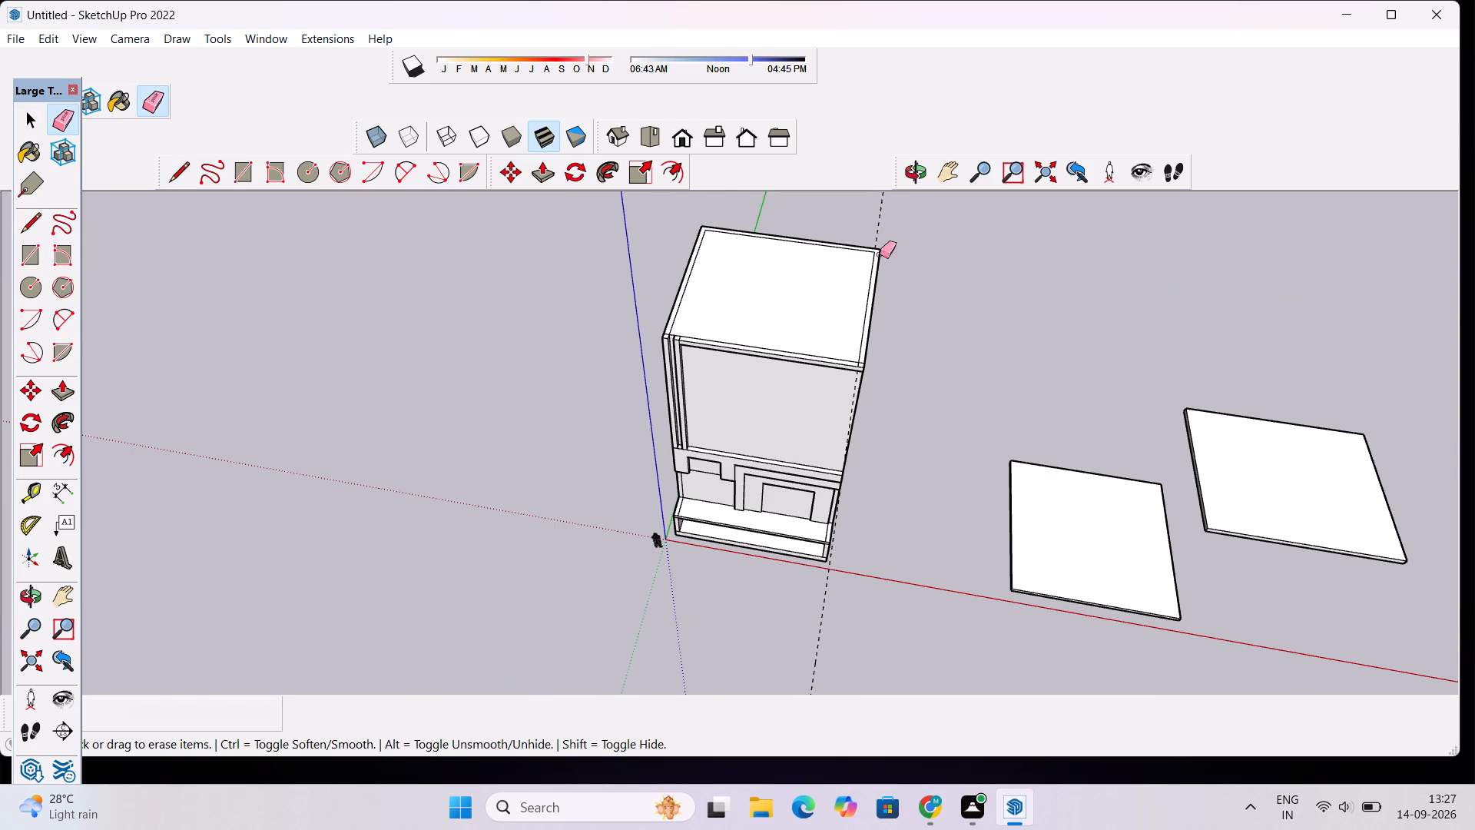
{"action": "left_click", "coordinate": [879, 222]}
{"action": "scroll", "coordinate": [840, 235], "scroll_direction": "up", "scroll_amount": 4}
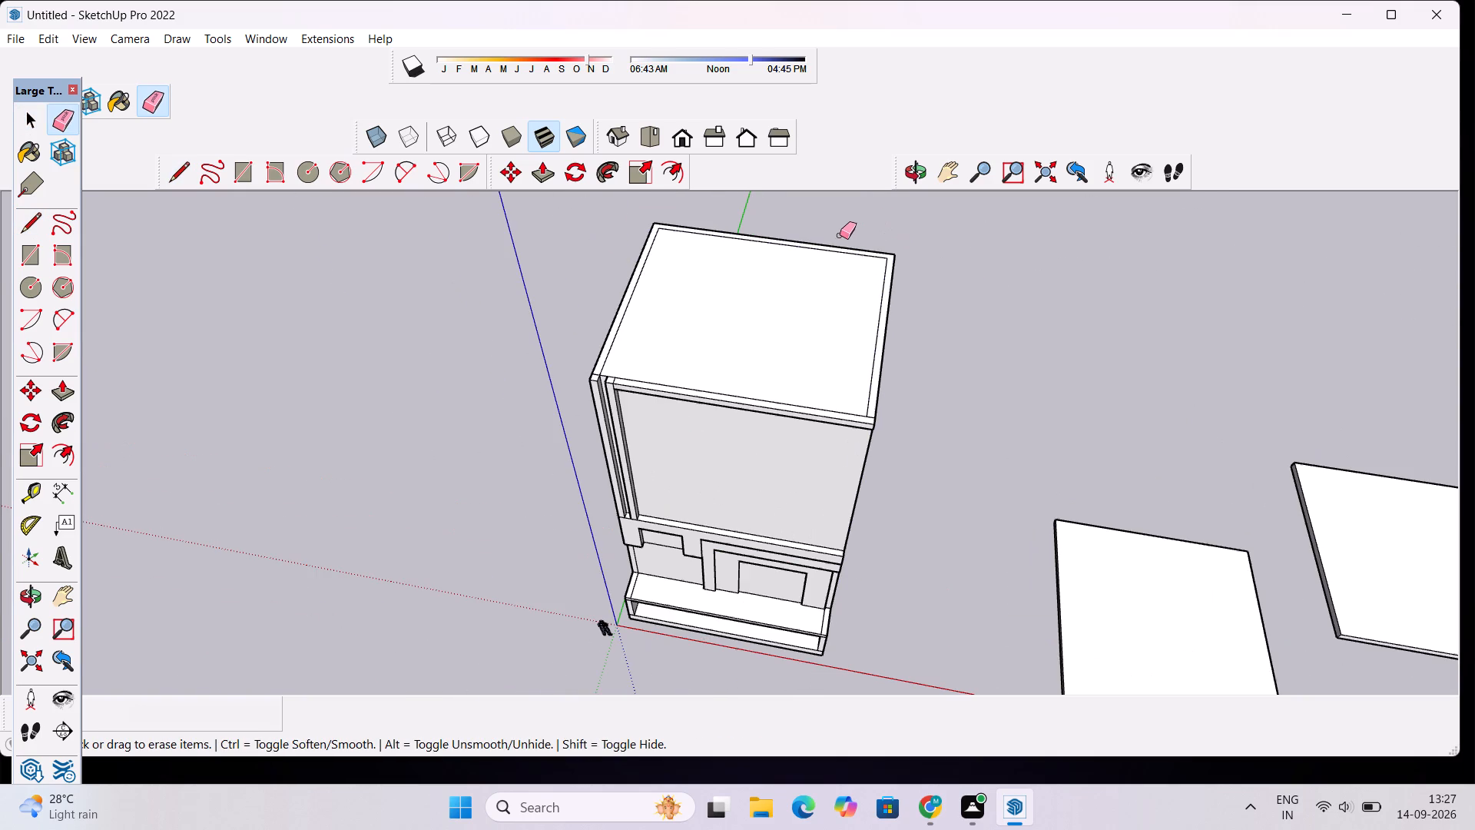
{"action": "scroll", "coordinate": [840, 215], "scroll_direction": "up", "scroll_amount": 1}
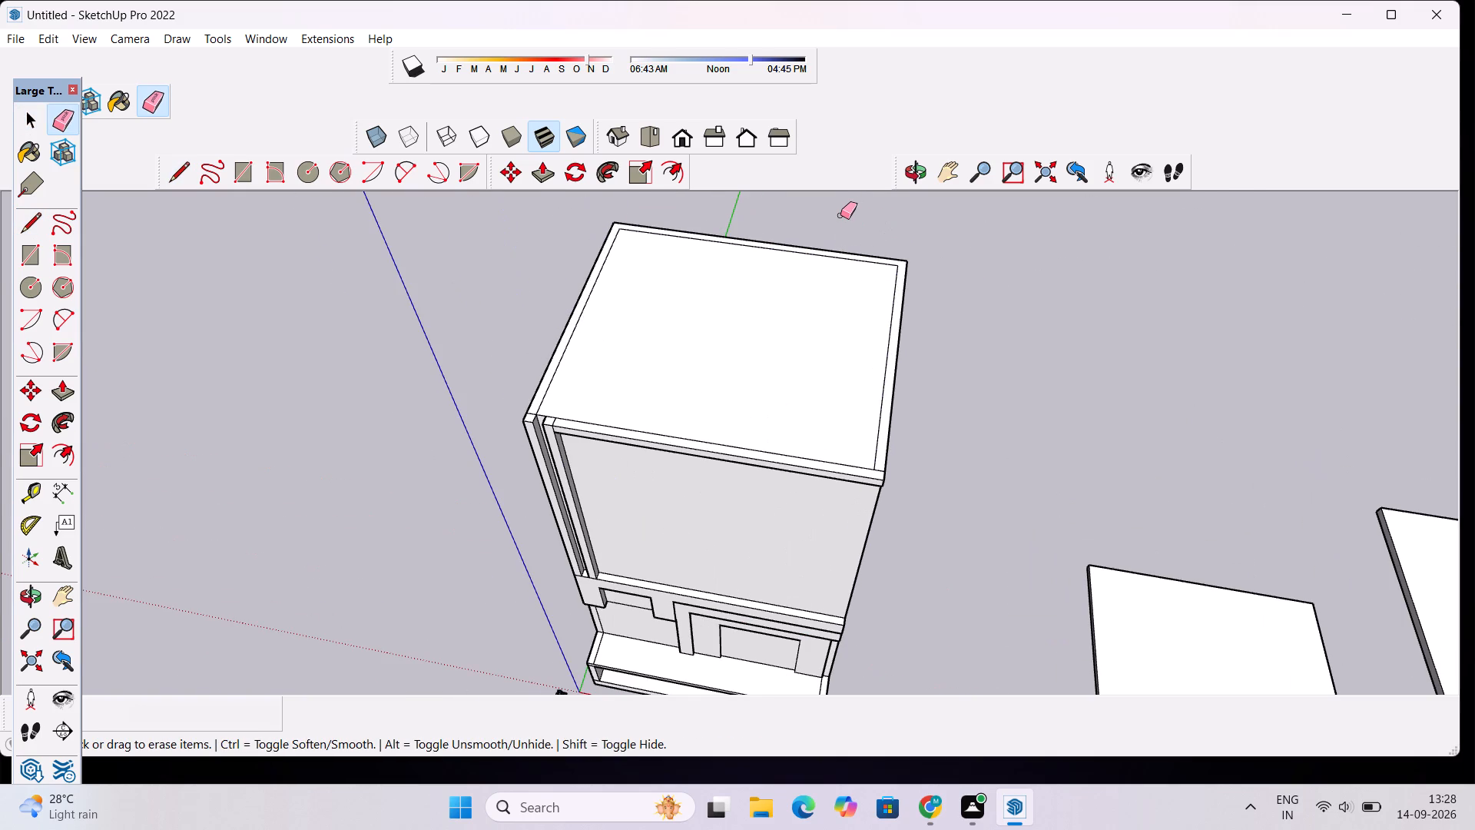
{"action": "key", "text": "space"}
Push/Pull the U-shaped border strip along the roof's left, back and right edges up by 8'.
{"action": "scroll", "coordinate": [658, 268], "scroll_direction": "up", "scroll_amount": 2}
{"action": "scroll", "coordinate": [569, 303], "scroll_direction": "up", "scroll_amount": 3}
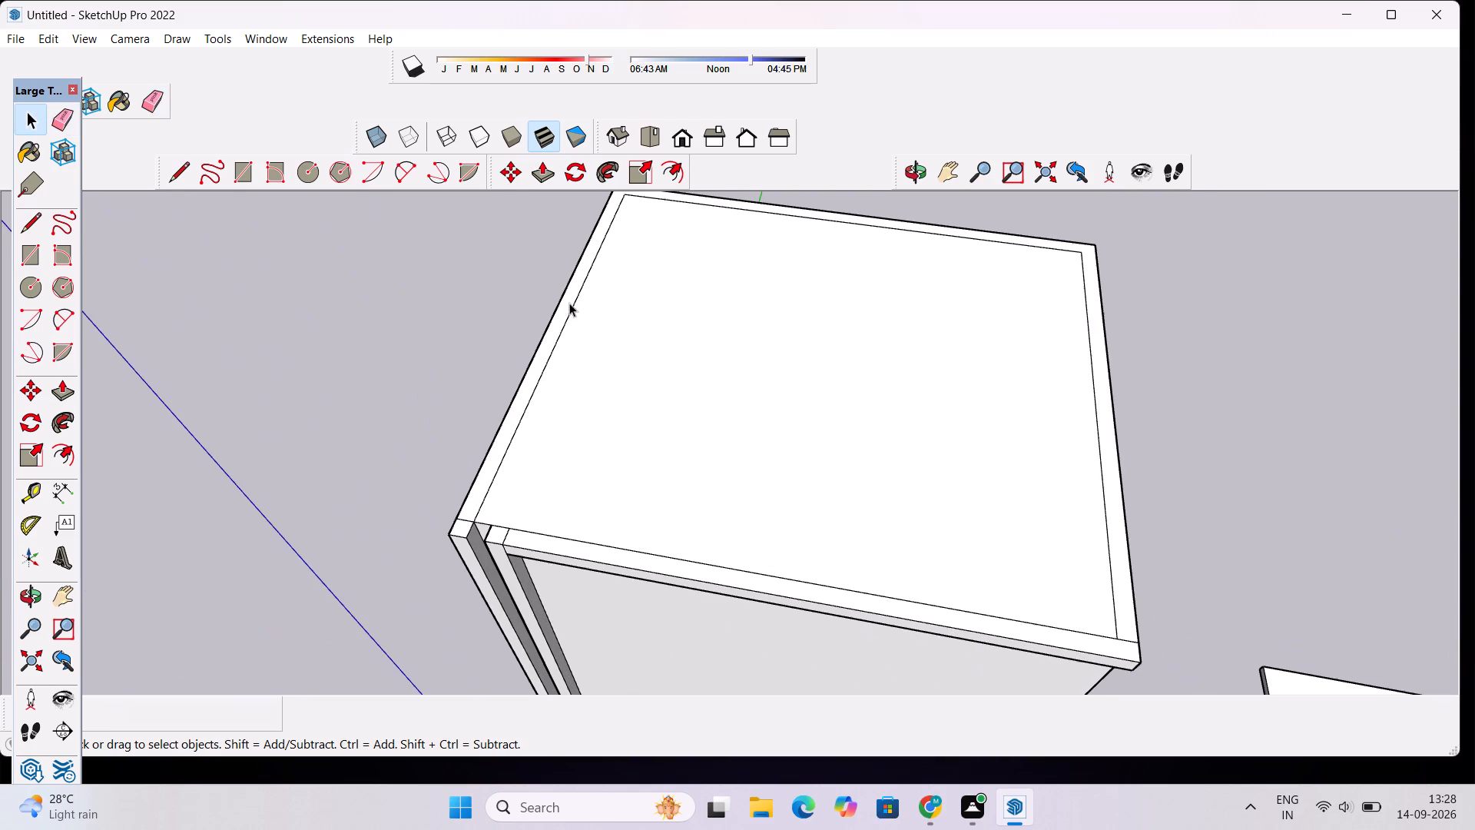
{"action": "left_click", "coordinate": [566, 303]}
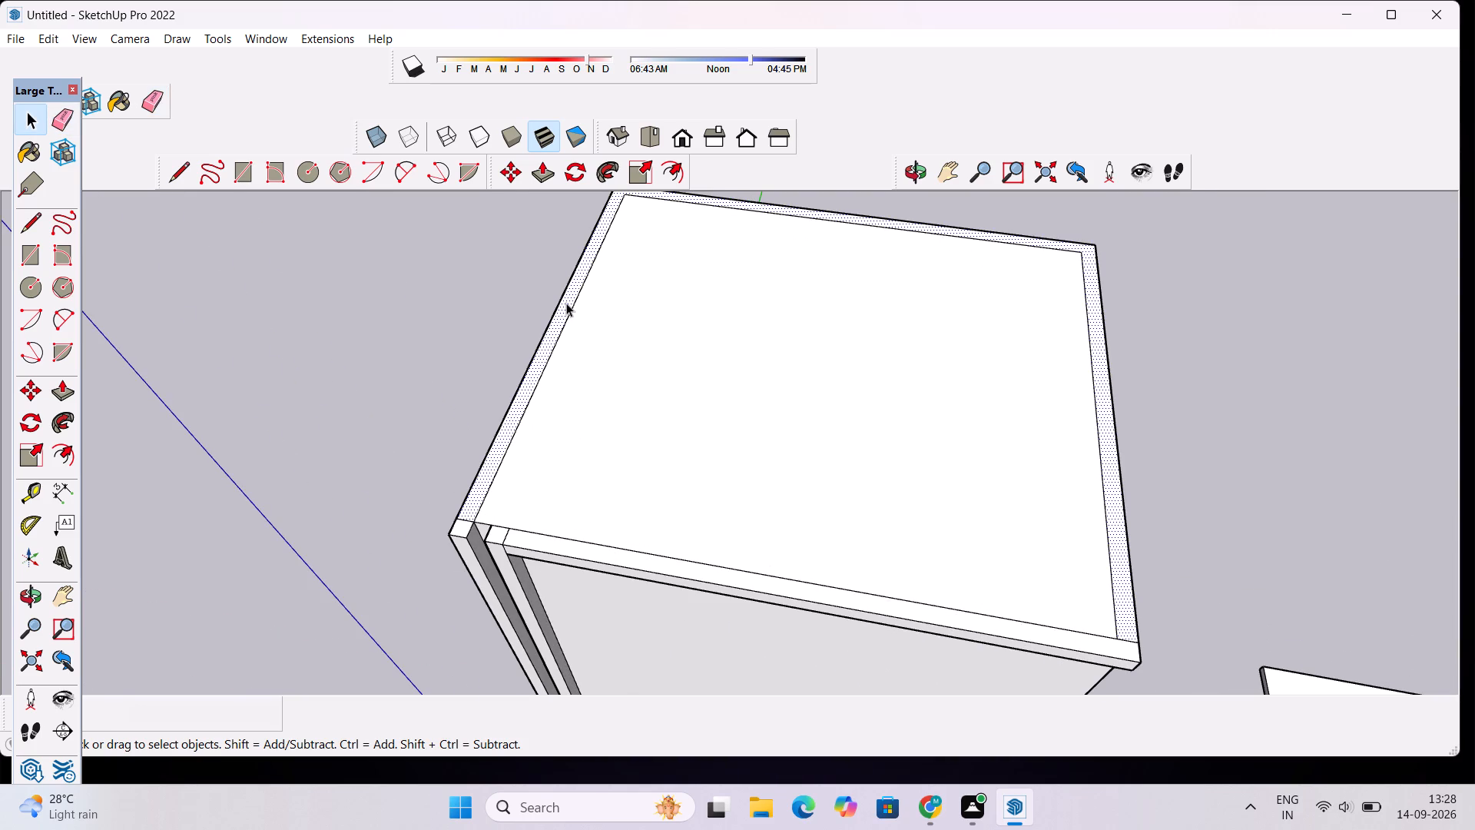
{"action": "key", "text": "p"}
{"action": "left_click", "coordinate": [566, 303]}
{"action": "scroll", "coordinate": [565, 280], "scroll_direction": "down", "scroll_amount": 7}
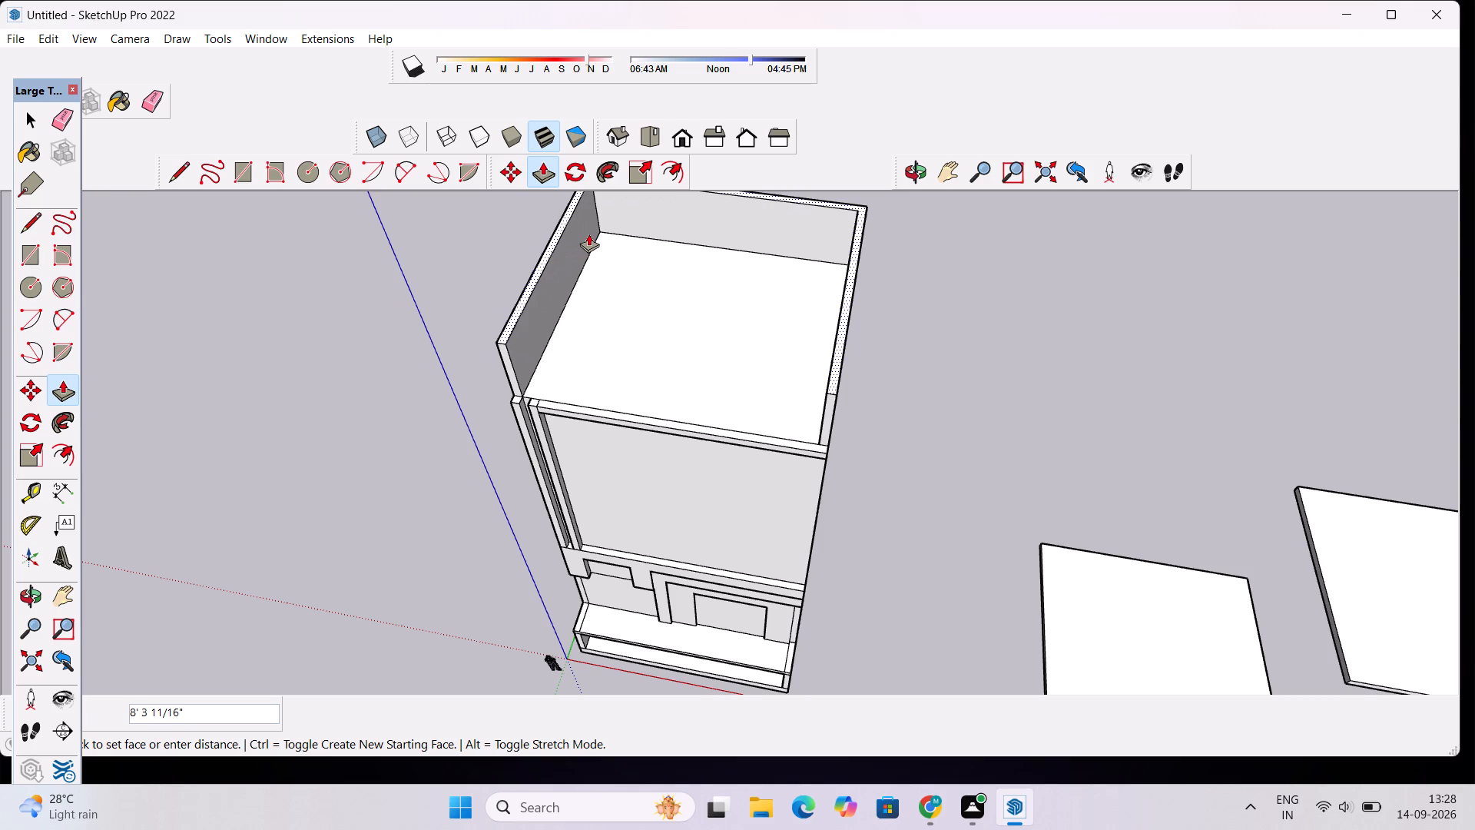
{"action": "type", "text": "8'"}
{"action": "key", "text": "Return"}
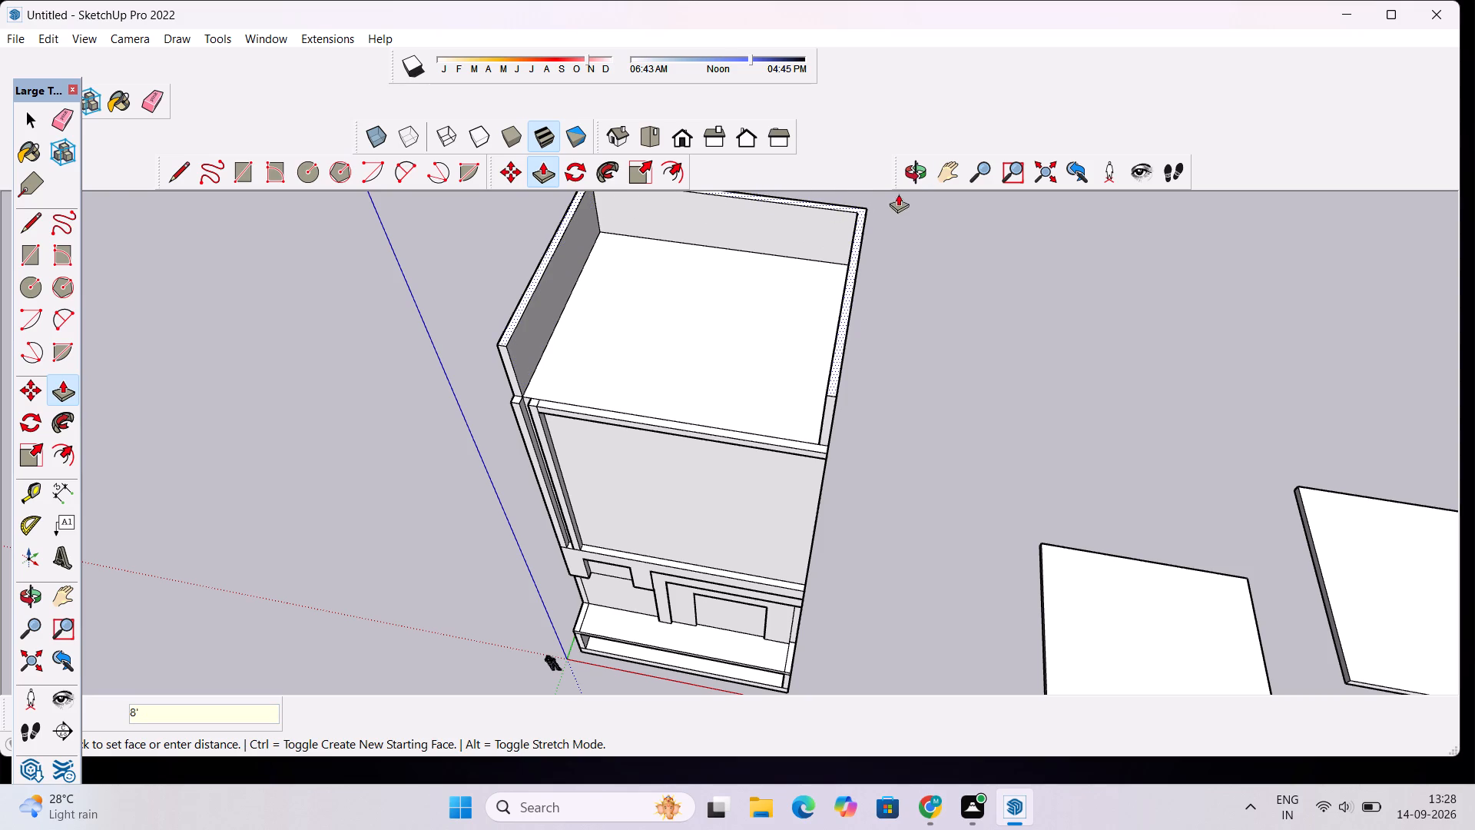
Examine the raised walls around the roof and the whole building from the front and from above.
{"action": "left_click", "coordinate": [907, 184]}
{"action": "left_click_drag", "start_coordinate": [804, 376], "coordinate": [830, 238]}
{"action": "scroll", "coordinate": [821, 261], "scroll_direction": "down", "scroll_amount": 6}
{"action": "left_click_drag", "start_coordinate": [797, 303], "coordinate": [819, 227]}
{"action": "scroll", "coordinate": [814, 225], "scroll_direction": "up", "scroll_amount": 2}
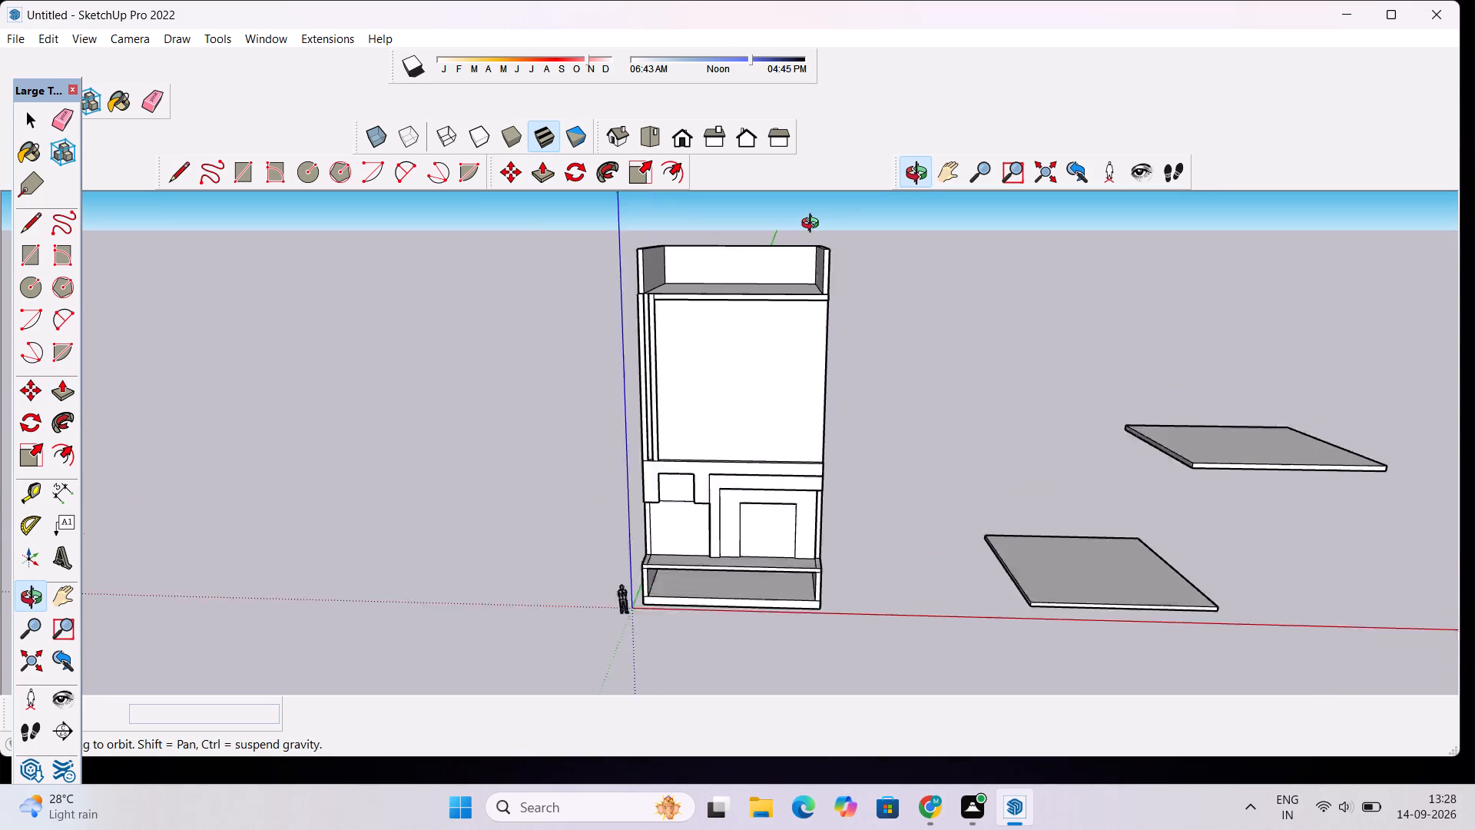
{"action": "scroll", "coordinate": [814, 225], "scroll_direction": "up", "scroll_amount": 3}
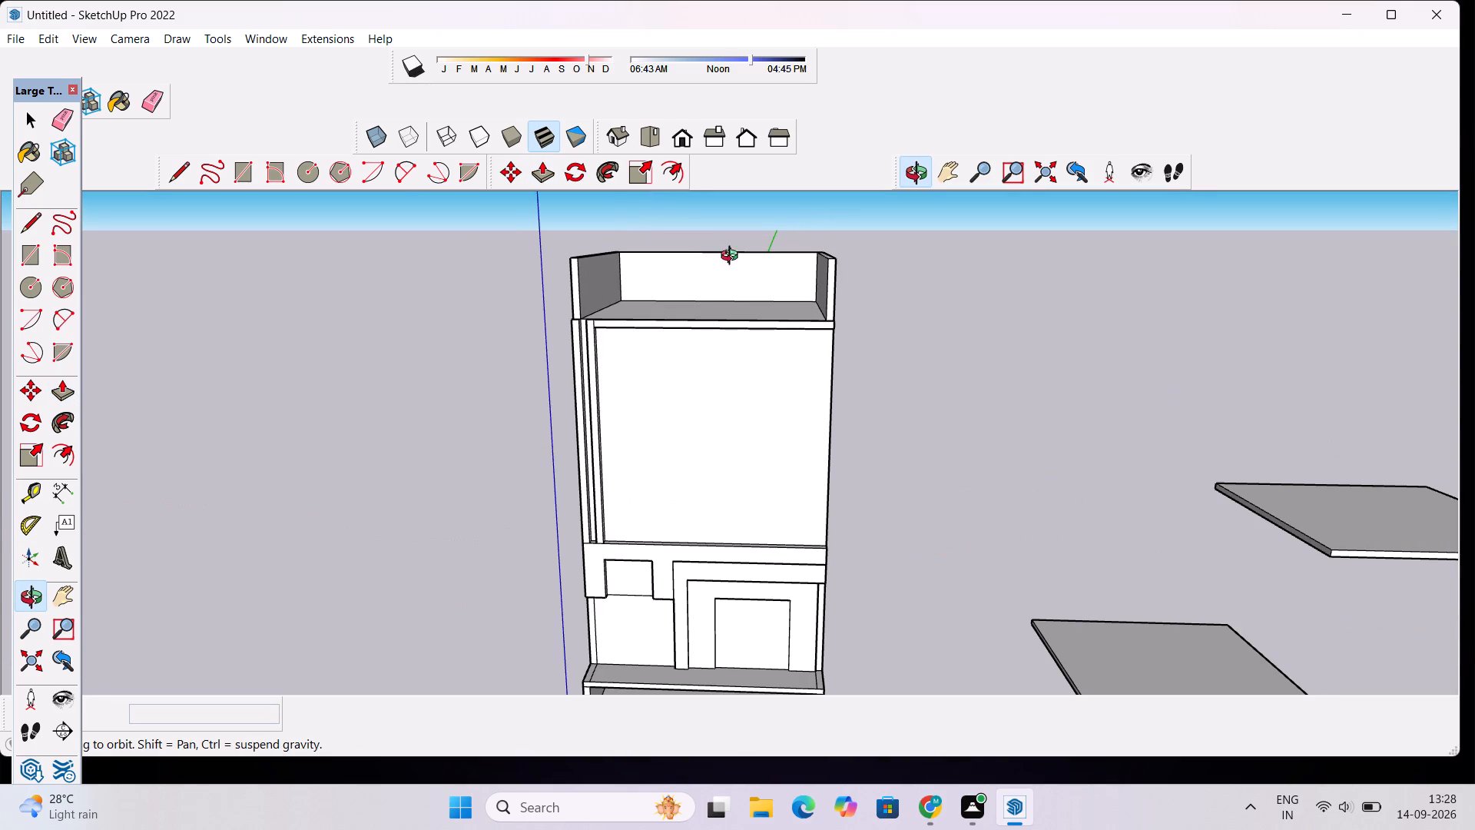
{"action": "scroll", "coordinate": [698, 271], "scroll_direction": "up", "scroll_amount": 4}
{"action": "left_click_drag", "start_coordinate": [698, 296], "coordinate": [619, 396]}
{"action": "scroll", "coordinate": [607, 393], "scroll_direction": "down", "scroll_amount": 5}
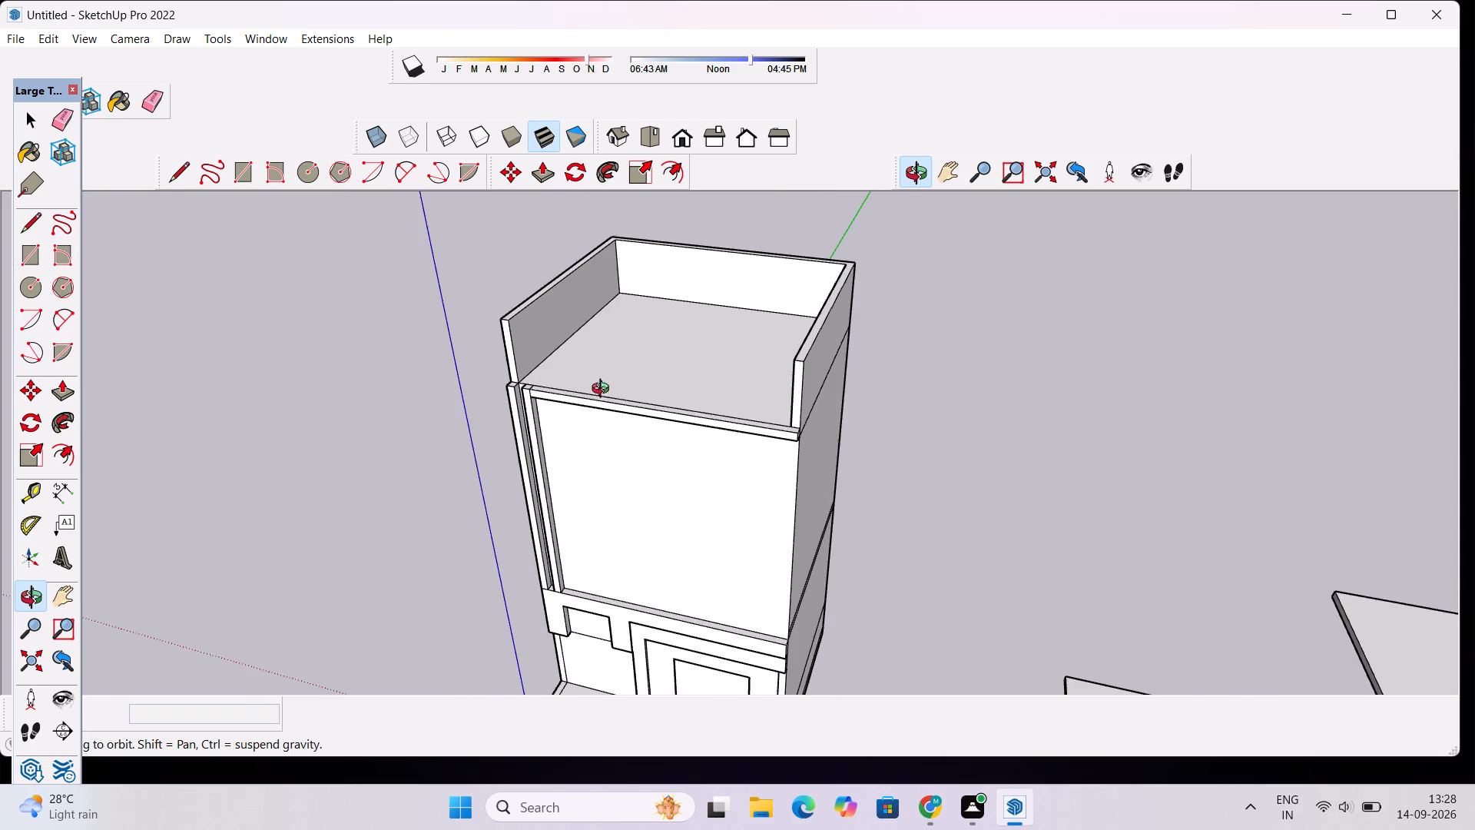
{"action": "left_click_drag", "start_coordinate": [596, 387], "coordinate": [681, 387]}
{"action": "scroll", "coordinate": [681, 383], "scroll_direction": "down", "scroll_amount": 5}
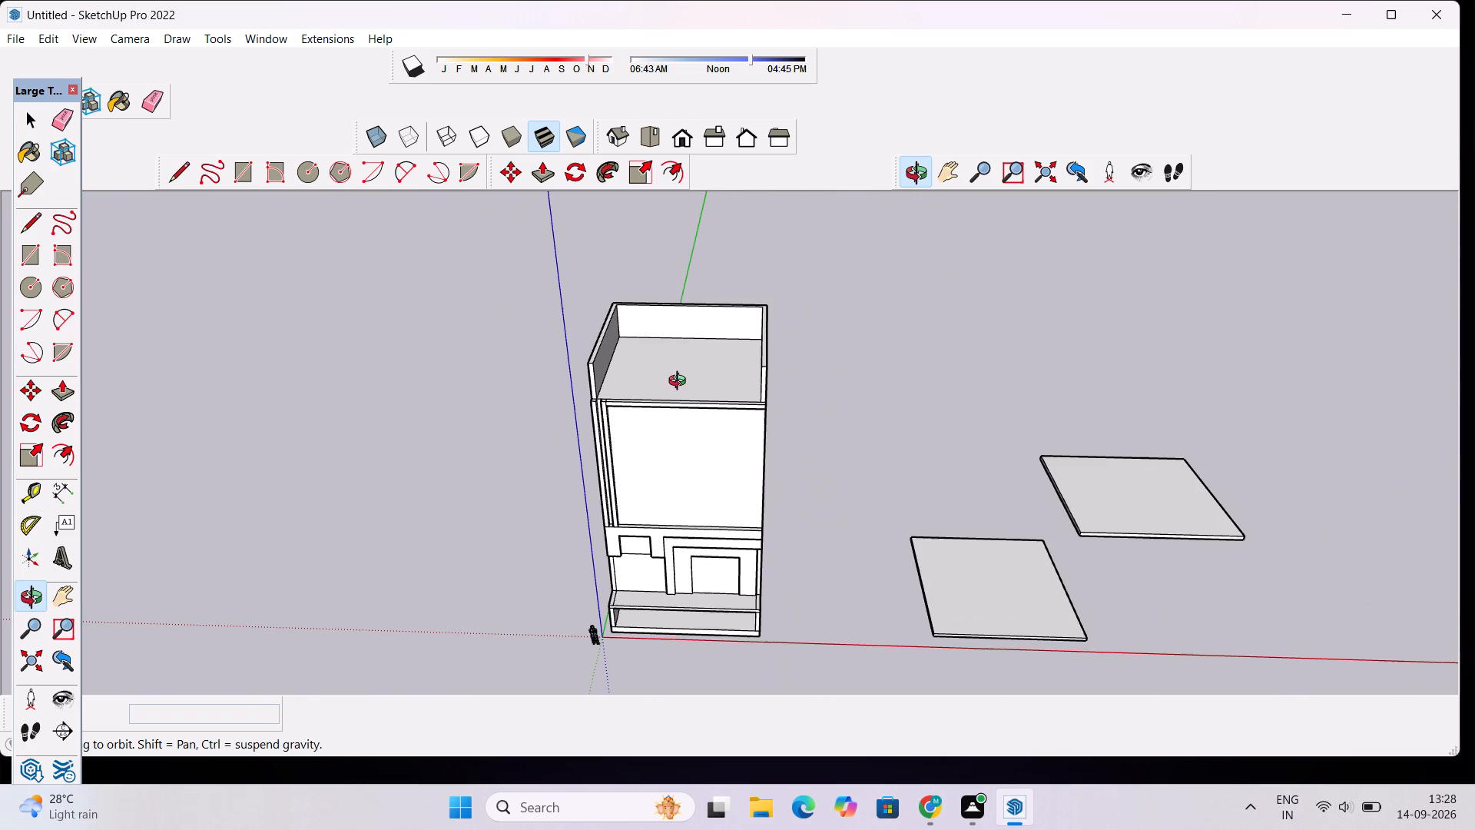
{"action": "scroll", "coordinate": [683, 347], "scroll_direction": "down", "scroll_amount": 4}
{"action": "left_click_drag", "start_coordinate": [711, 367], "coordinate": [733, 285]}
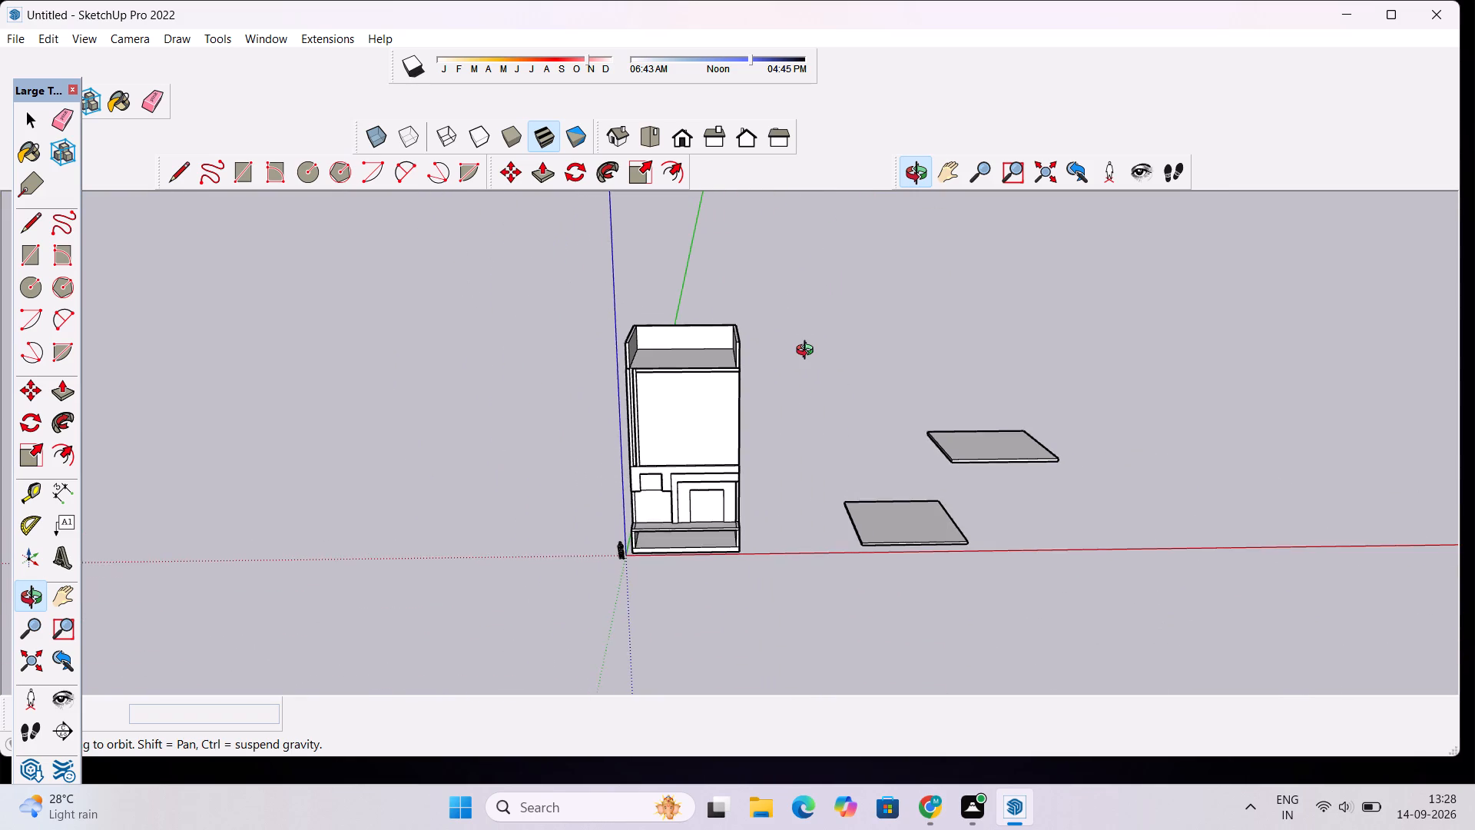
{"action": "scroll", "coordinate": [808, 352], "scroll_direction": "up", "scroll_amount": 3}
{"action": "scroll", "coordinate": [808, 352], "scroll_direction": "down", "scroll_amount": 4}
{"action": "left_click_drag", "start_coordinate": [809, 354], "coordinate": [809, 423]}
Copy the loose slab nearest the building onto the roof walls, matching its lower back-left corner to the walls' top back-left corner.
{"action": "key", "text": "space"}
{"action": "left_click", "coordinate": [880, 513]}
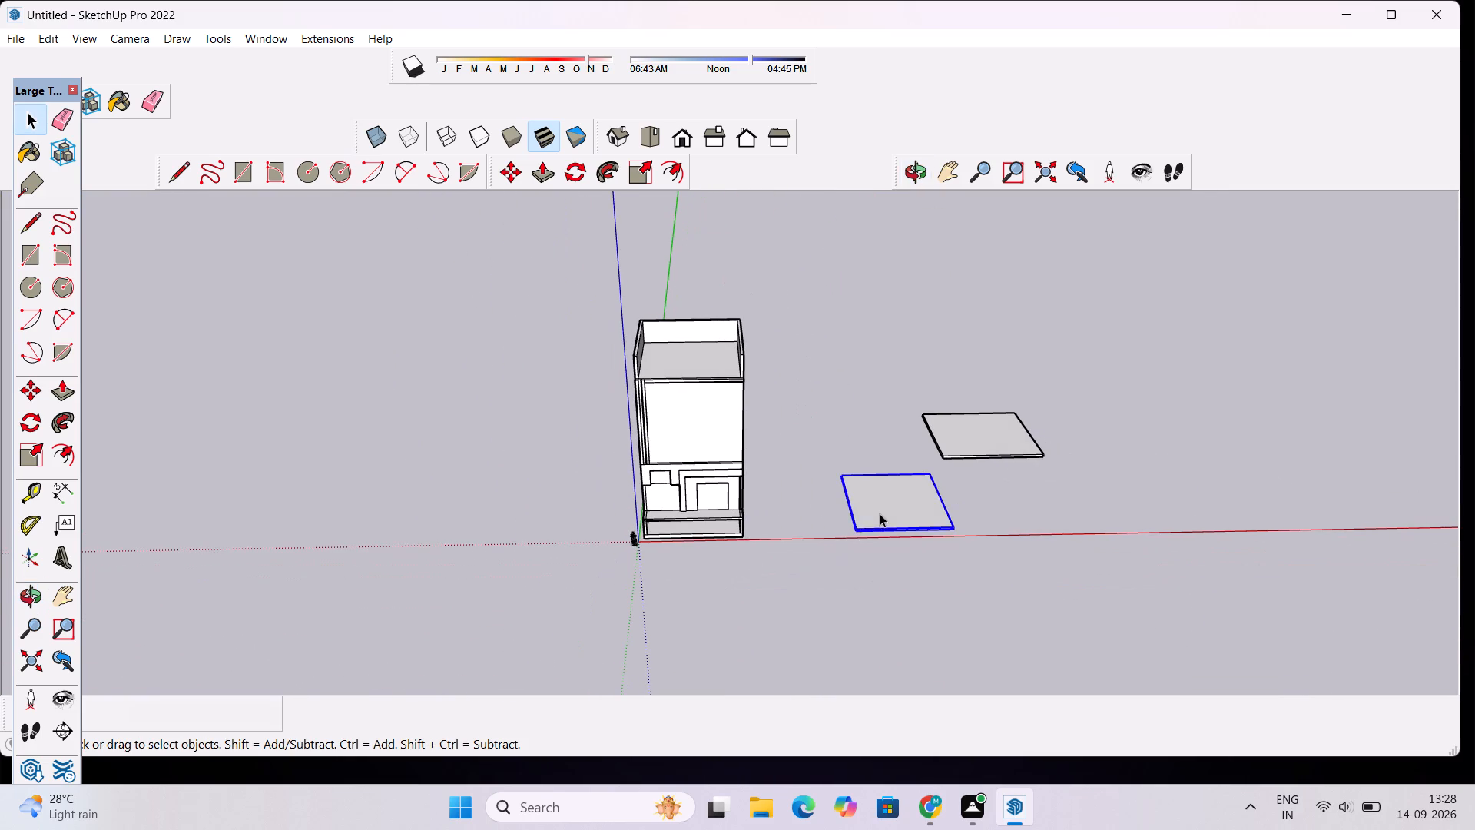
{"action": "scroll", "coordinate": [863, 530], "scroll_direction": "up", "scroll_amount": 4}
{"action": "scroll", "coordinate": [851, 529], "scroll_direction": "down", "scroll_amount": 5}
{"action": "scroll", "coordinate": [853, 500], "scroll_direction": "up", "scroll_amount": 7}
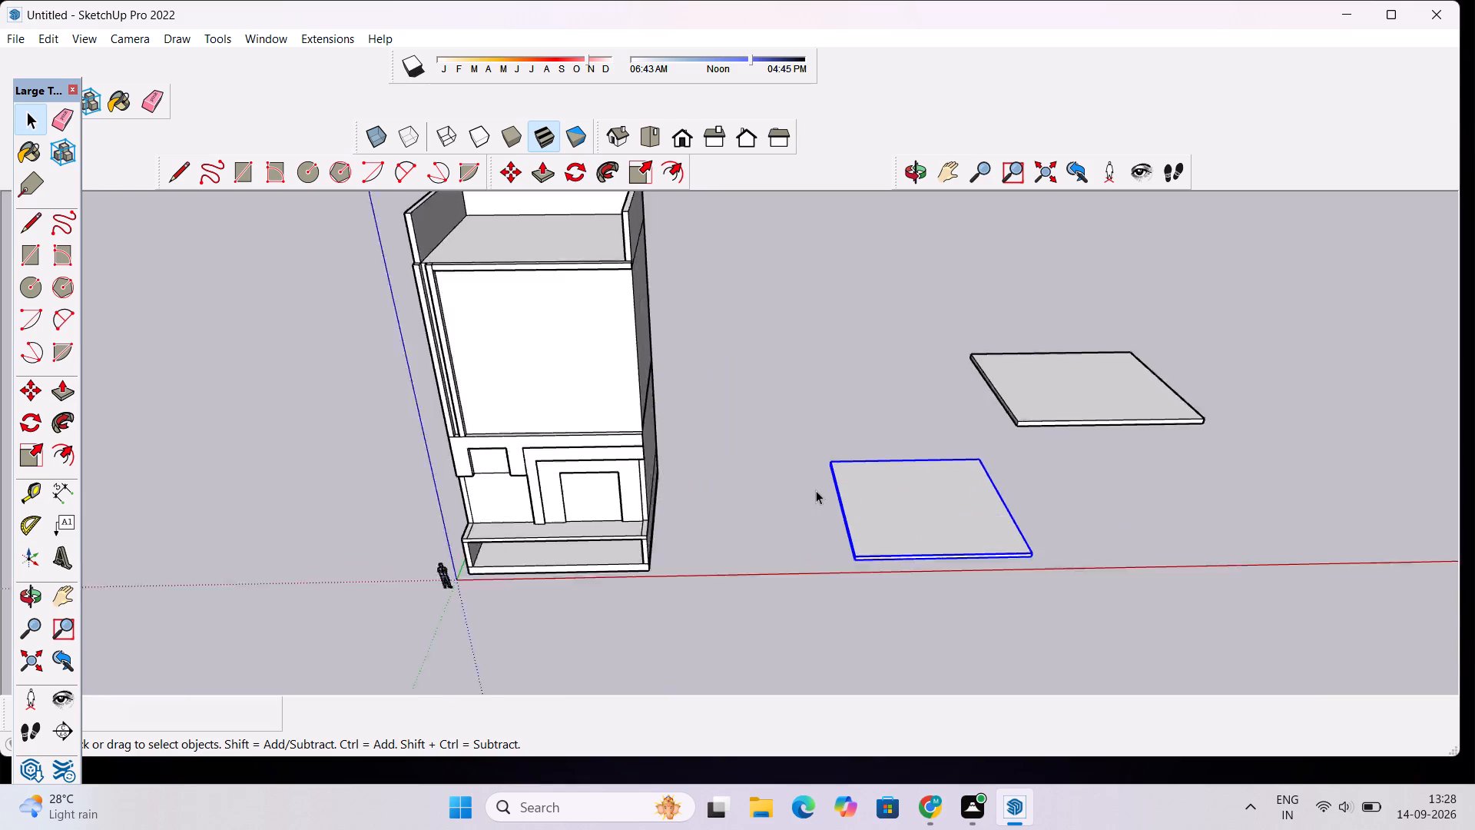
{"action": "scroll", "coordinate": [816, 490], "scroll_direction": "up", "scroll_amount": 14}
{"action": "scroll", "coordinate": [879, 480], "scroll_direction": "up", "scroll_amount": 6}
{"action": "key", "text": "m"}
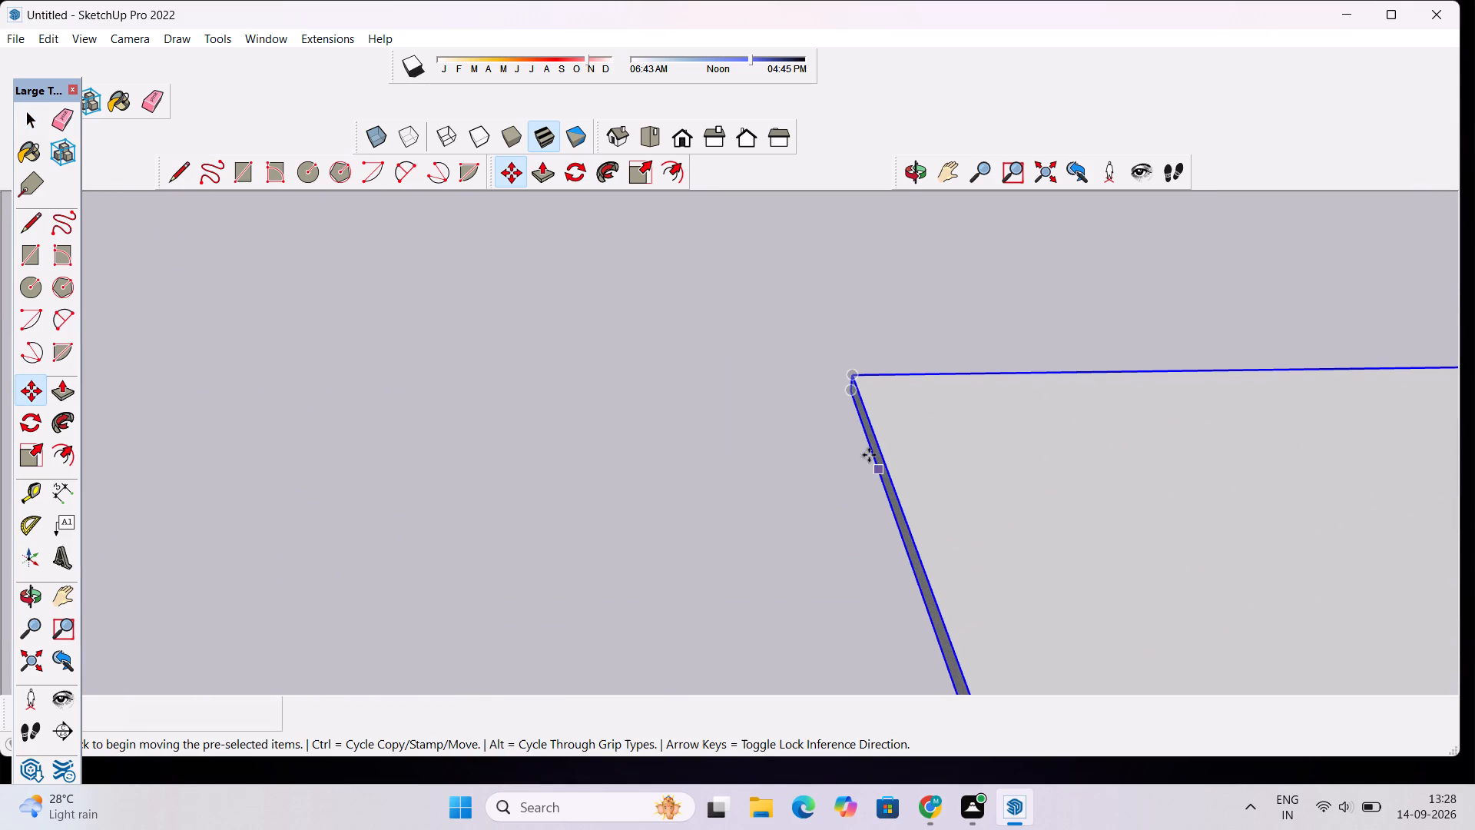
{"action": "scroll", "coordinate": [839, 402], "scroll_direction": "up", "scroll_amount": 5}
{"action": "left_click", "coordinate": [852, 383]}
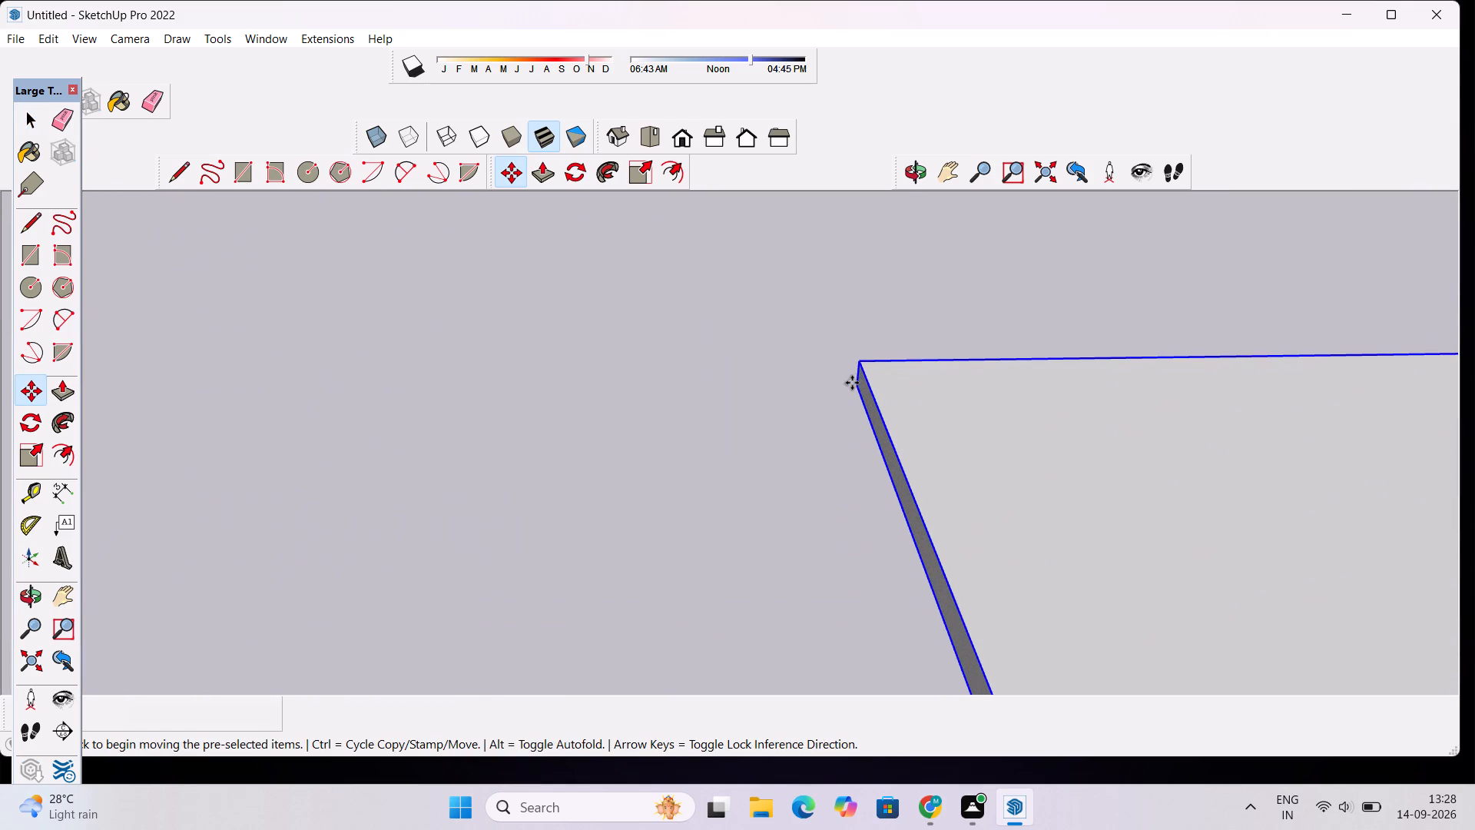
{"action": "scroll", "coordinate": [785, 380], "scroll_direction": "down", "scroll_amount": 18}
{"action": "scroll", "coordinate": [782, 385], "scroll_direction": "down", "scroll_amount": 4}
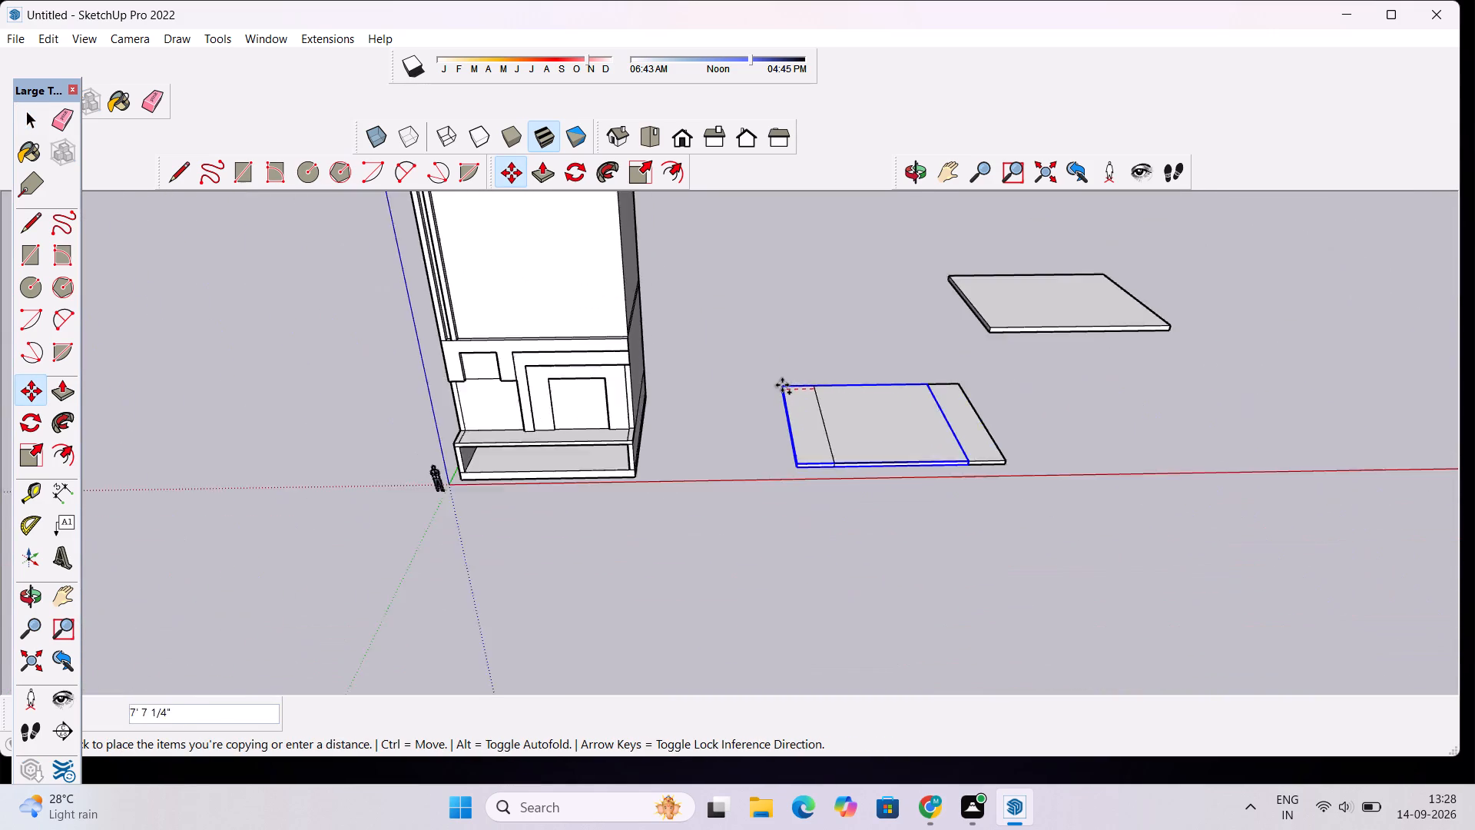
{"action": "scroll", "coordinate": [782, 385], "scroll_direction": "down", "scroll_amount": 7}
{"action": "scroll", "coordinate": [629, 265], "scroll_direction": "down", "scroll_amount": 7}
{"action": "scroll", "coordinate": [588, 238], "scroll_direction": "up", "scroll_amount": 5}
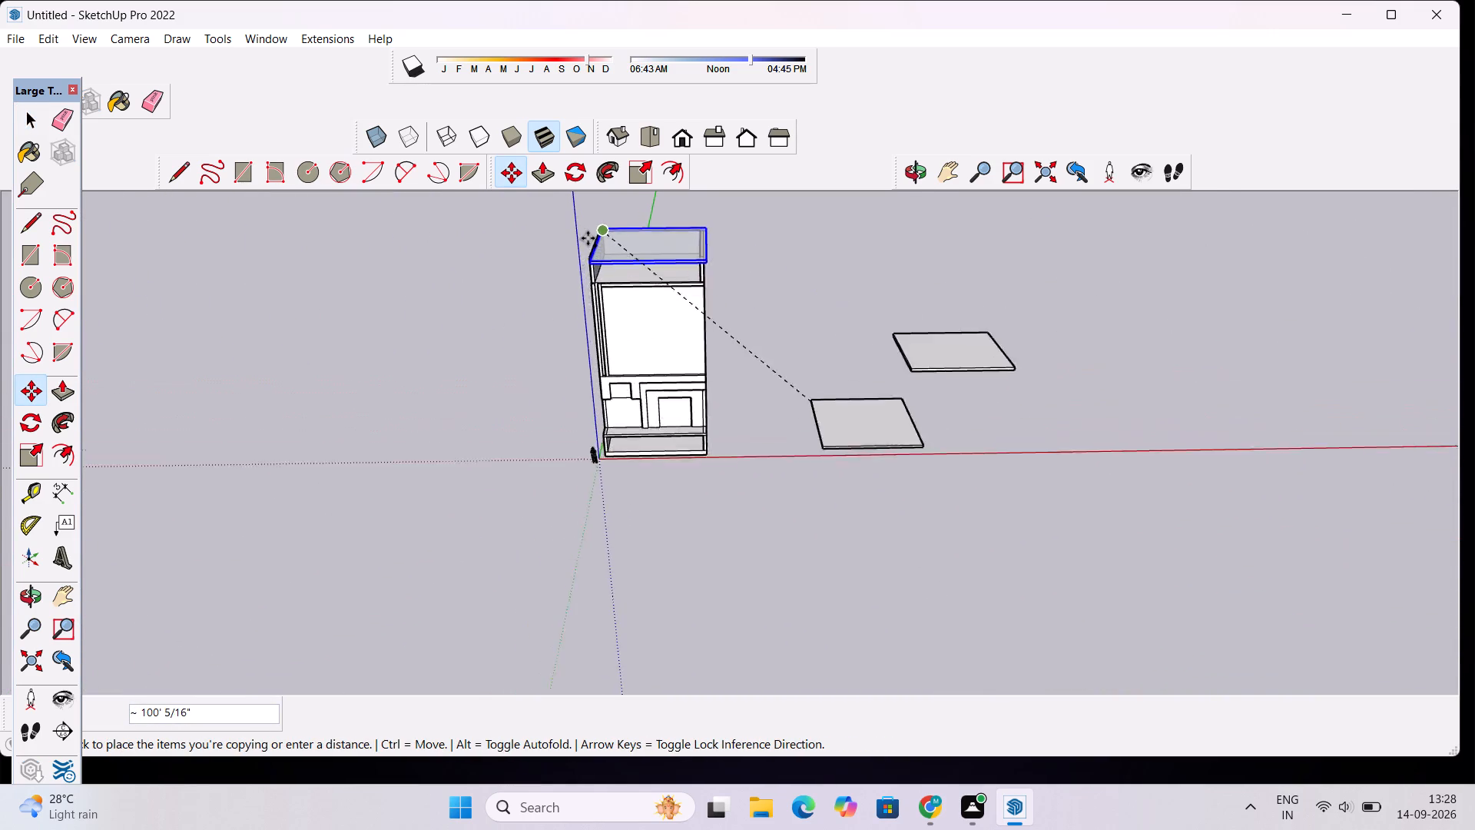
{"action": "scroll", "coordinate": [588, 238], "scroll_direction": "up", "scroll_amount": 18}
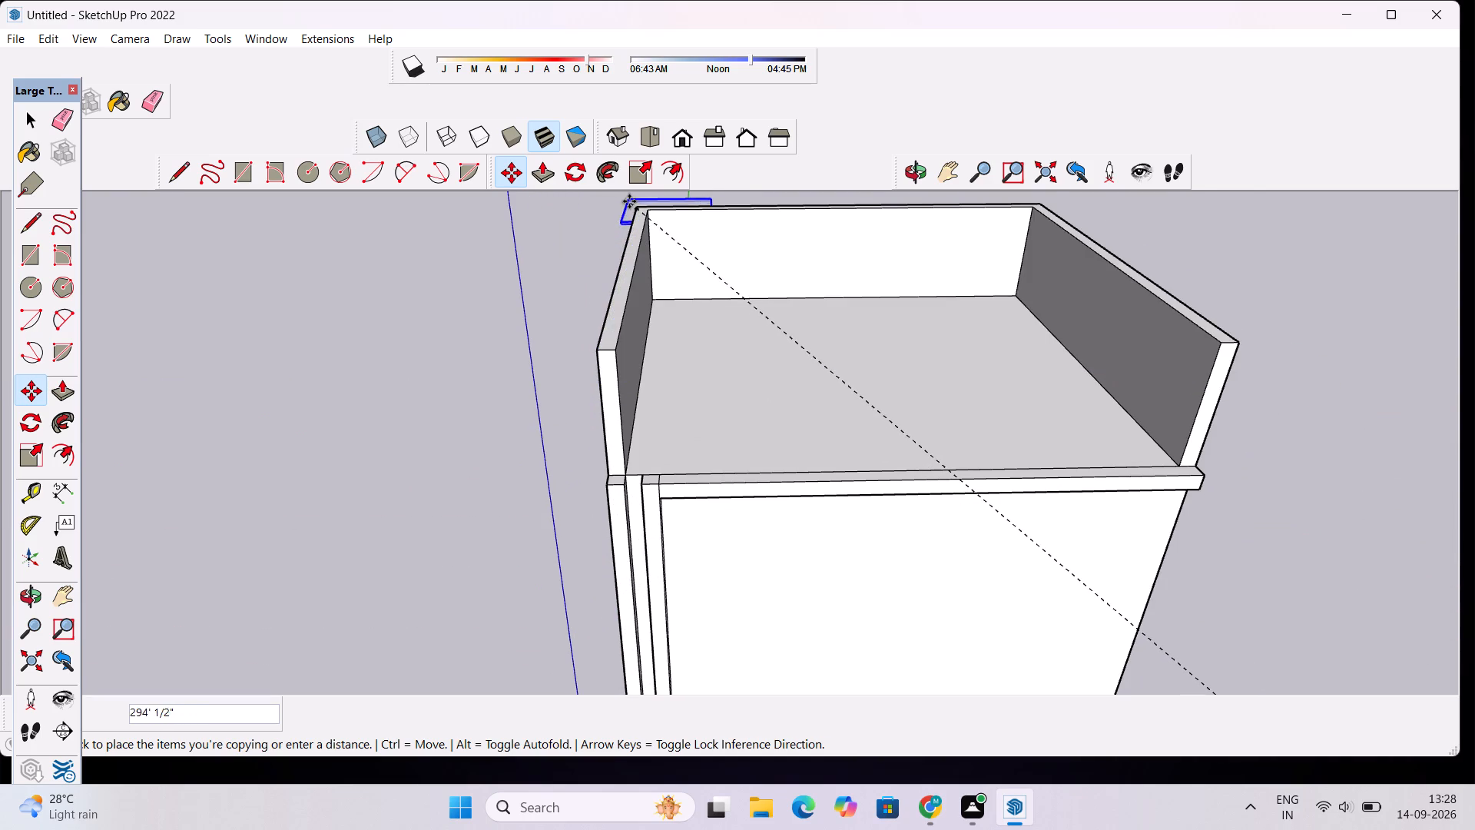
{"action": "scroll", "coordinate": [635, 206], "scroll_direction": "up", "scroll_amount": 10}
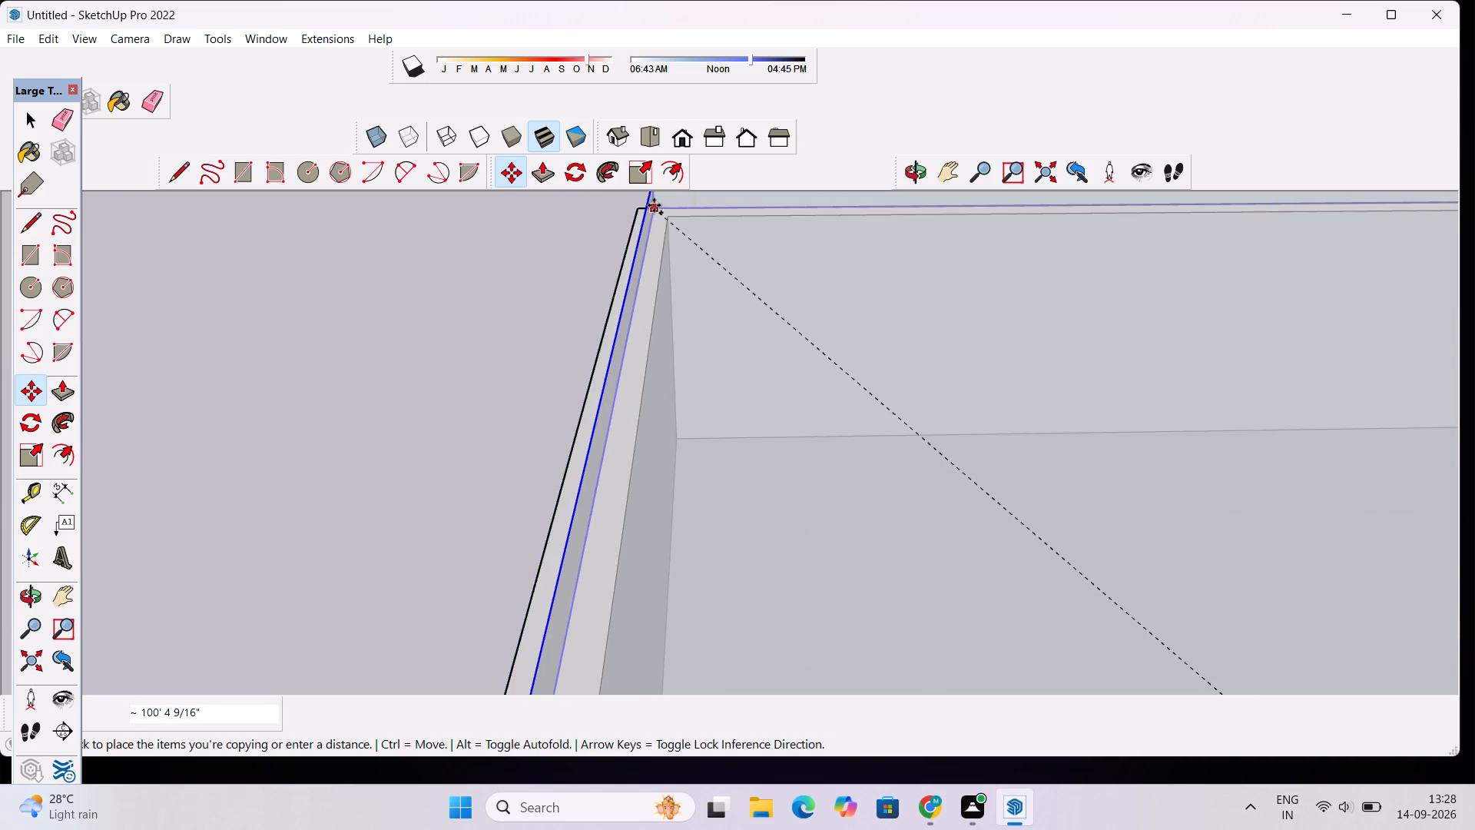
{"action": "scroll", "coordinate": [625, 207], "scroll_direction": "up", "scroll_amount": 10}
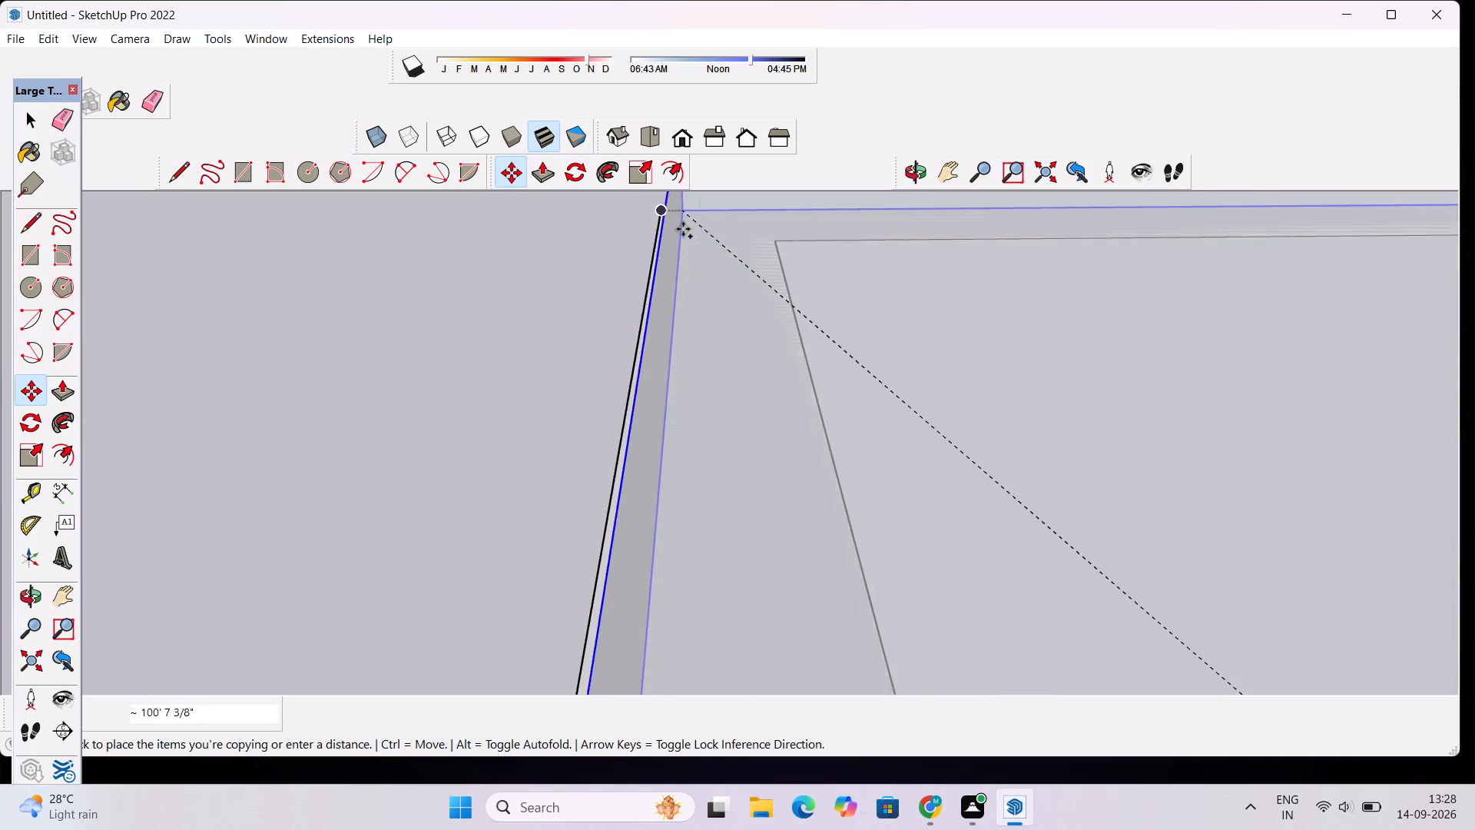
{"action": "scroll", "coordinate": [682, 224], "scroll_direction": "up", "scroll_amount": 8}
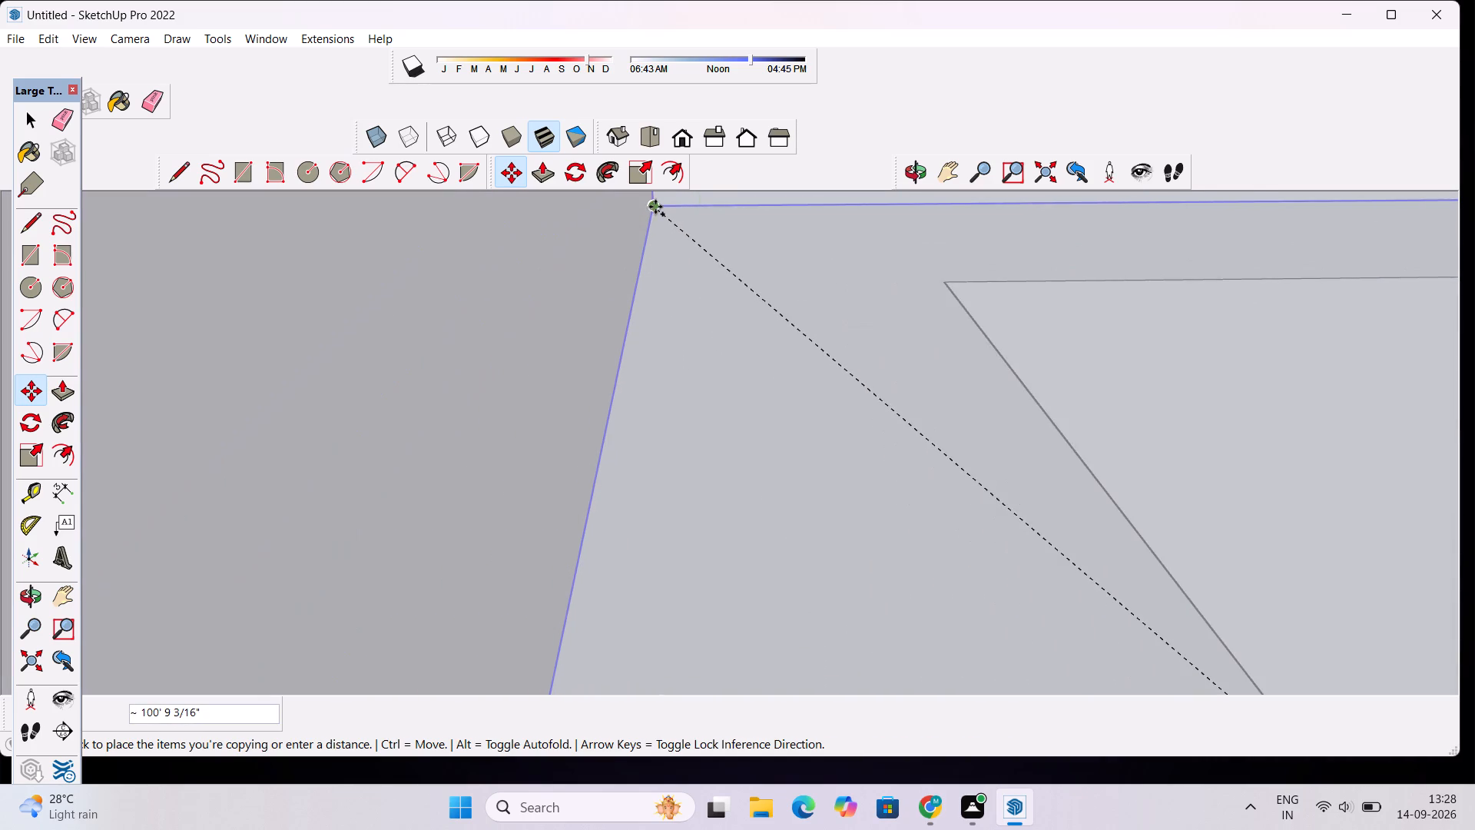
{"action": "left_click", "coordinate": [655, 207]}
Examine the copied roof slab on the top storey's walls and the whole building from the front, above and below.
{"action": "scroll", "coordinate": [655, 207], "scroll_direction": "down", "scroll_amount": 20}
{"action": "scroll", "coordinate": [655, 207], "scroll_direction": "down", "scroll_amount": 4}
{"action": "scroll", "coordinate": [726, 272], "scroll_direction": "down", "scroll_amount": 4}
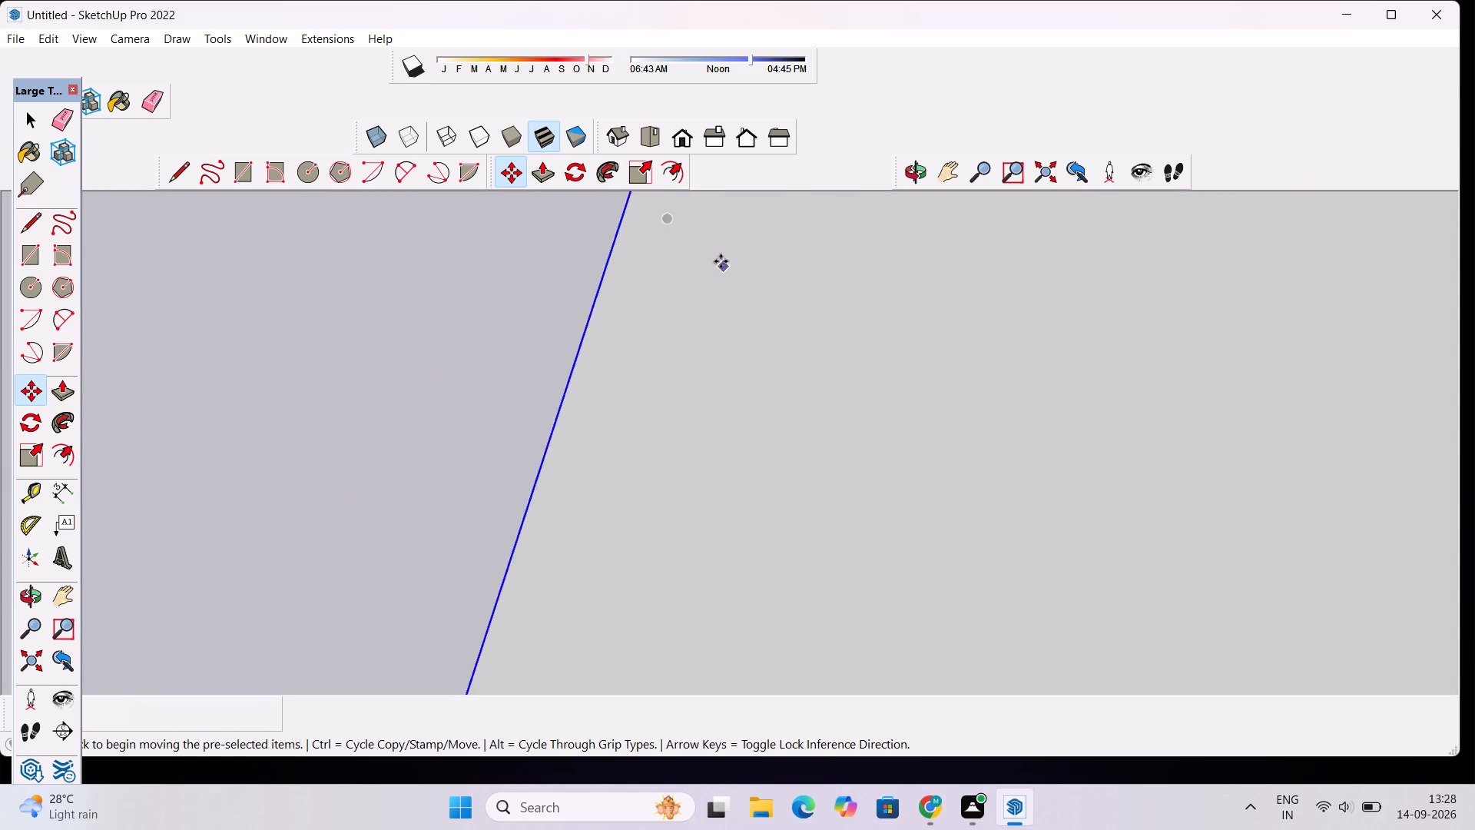
{"action": "scroll", "coordinate": [721, 261], "scroll_direction": "down", "scroll_amount": 9}
{"action": "scroll", "coordinate": [709, 280], "scroll_direction": "down", "scroll_amount": 20}
{"action": "scroll", "coordinate": [709, 280], "scroll_direction": "down", "scroll_amount": 5}
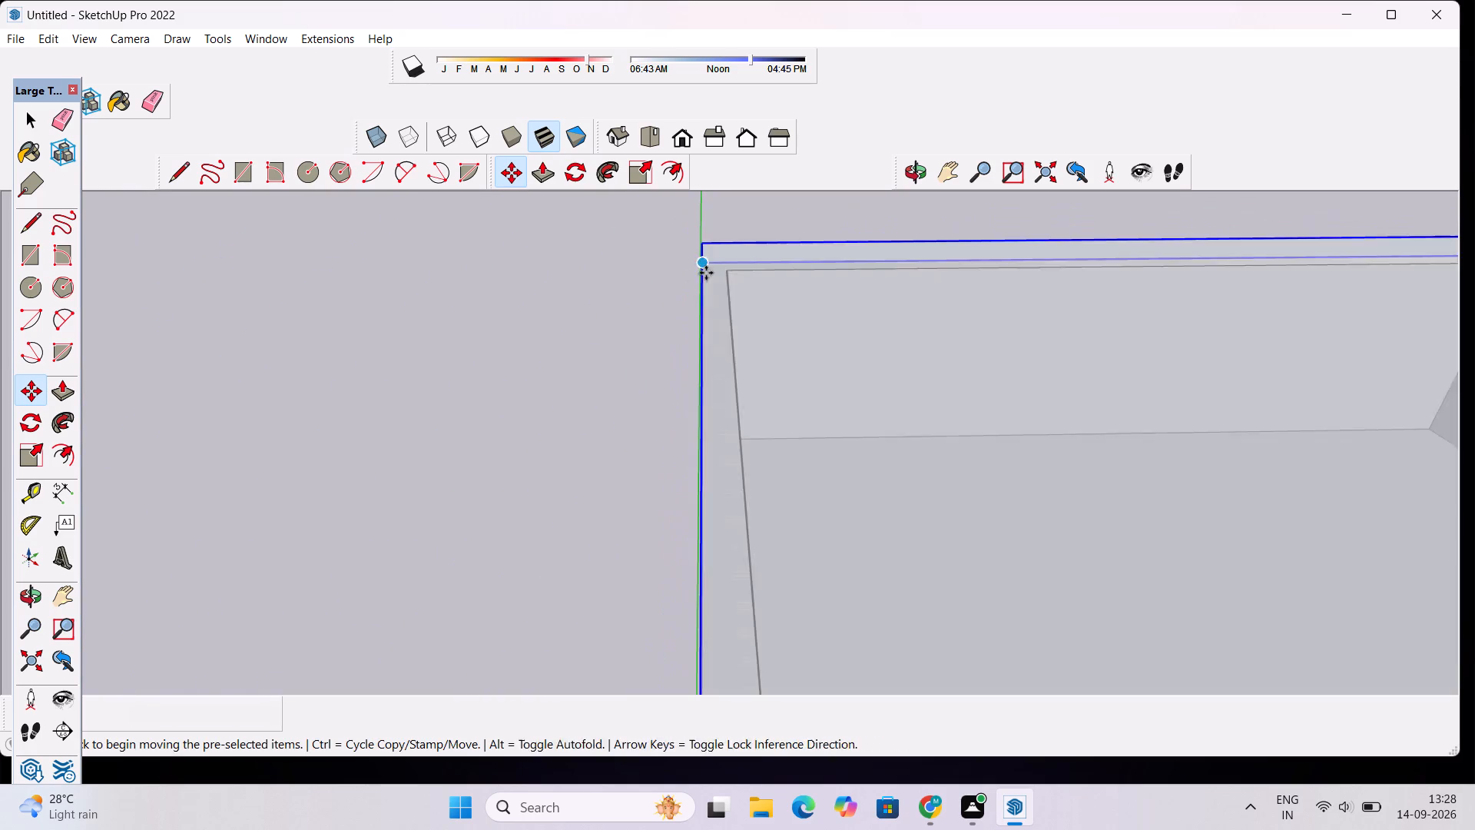
{"action": "left_click", "coordinate": [920, 173]}
{"action": "left_click_drag", "start_coordinate": [599, 275], "coordinate": [748, 234]}
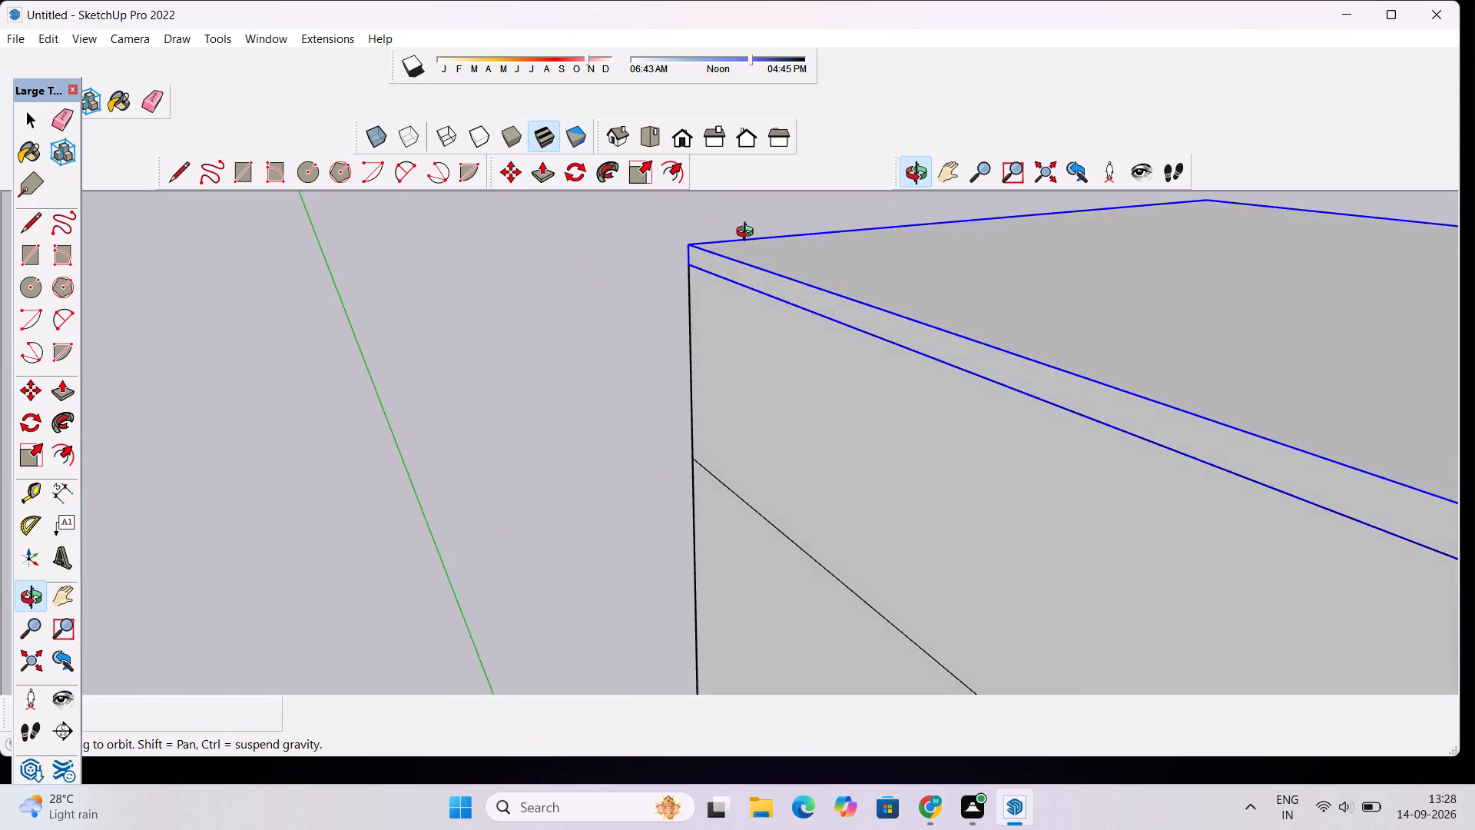
{"action": "scroll", "coordinate": [711, 236], "scroll_direction": "down", "scroll_amount": 16}
{"action": "left_click_drag", "start_coordinate": [893, 268], "coordinate": [786, 262]}
{"action": "scroll", "coordinate": [780, 257], "scroll_direction": "down", "scroll_amount": 6}
{"action": "left_click_drag", "start_coordinate": [919, 339], "coordinate": [824, 334]}
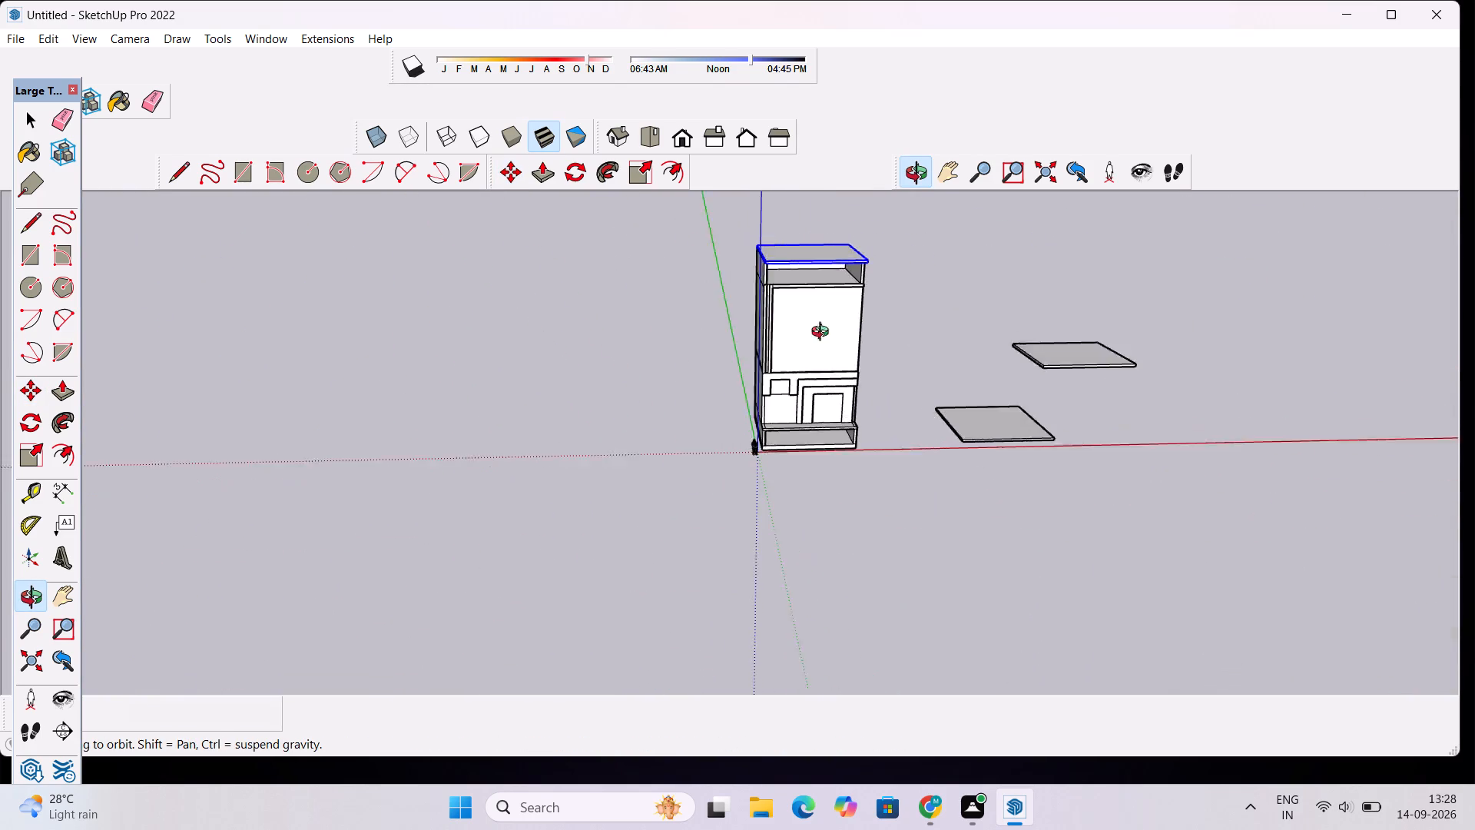
{"action": "left_click_drag", "start_coordinate": [824, 334], "coordinate": [794, 321]}
{"action": "scroll", "coordinate": [793, 318], "scroll_direction": "up", "scroll_amount": 3}
{"action": "left_click_drag", "start_coordinate": [791, 304], "coordinate": [849, 308]}
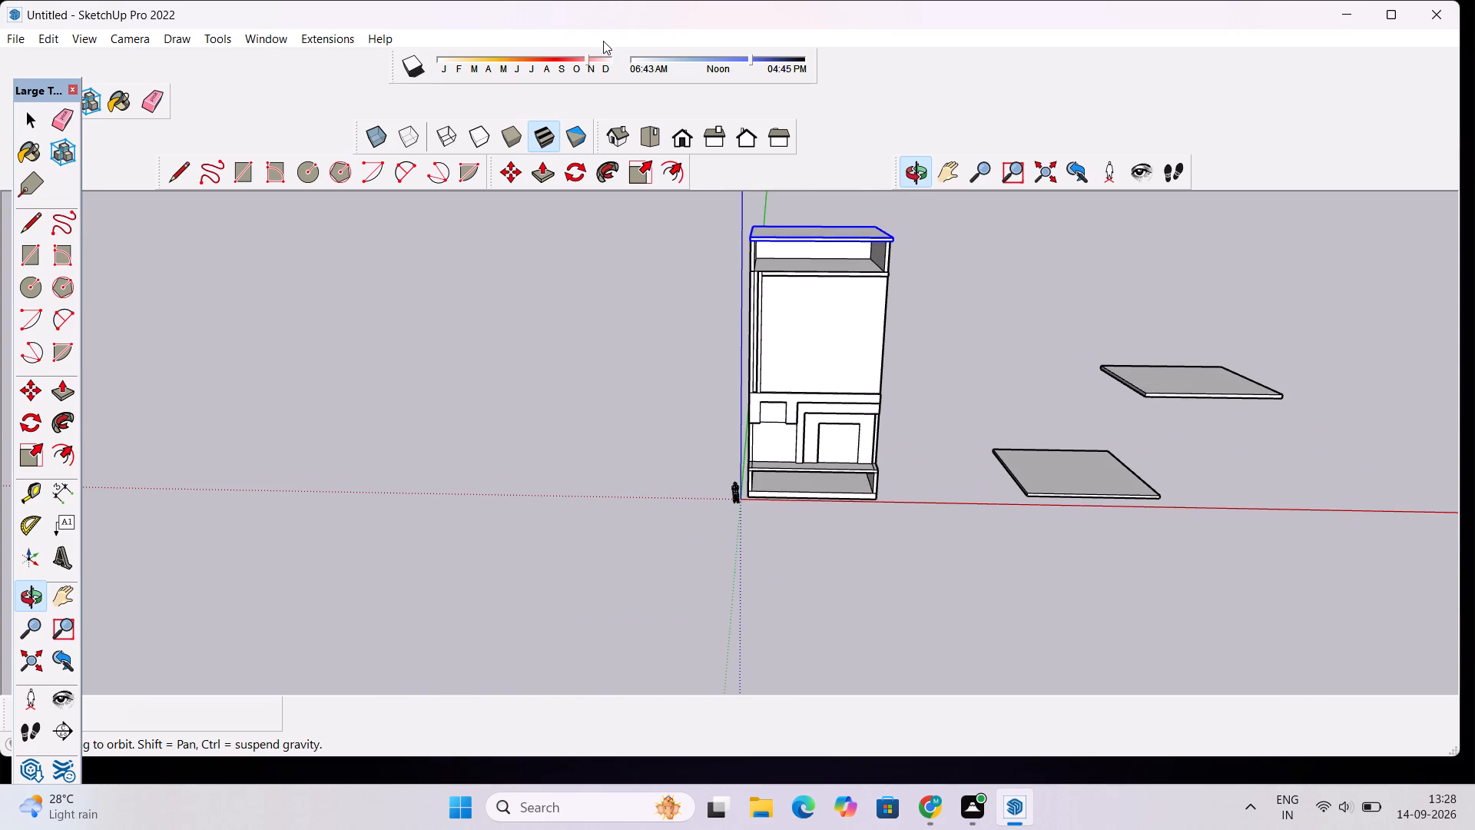
{"action": "scroll", "coordinate": [605, 49], "scroll_direction": "down", "scroll_amount": 3}
{"action": "left_click_drag", "start_coordinate": [814, 370], "coordinate": [797, 338]}
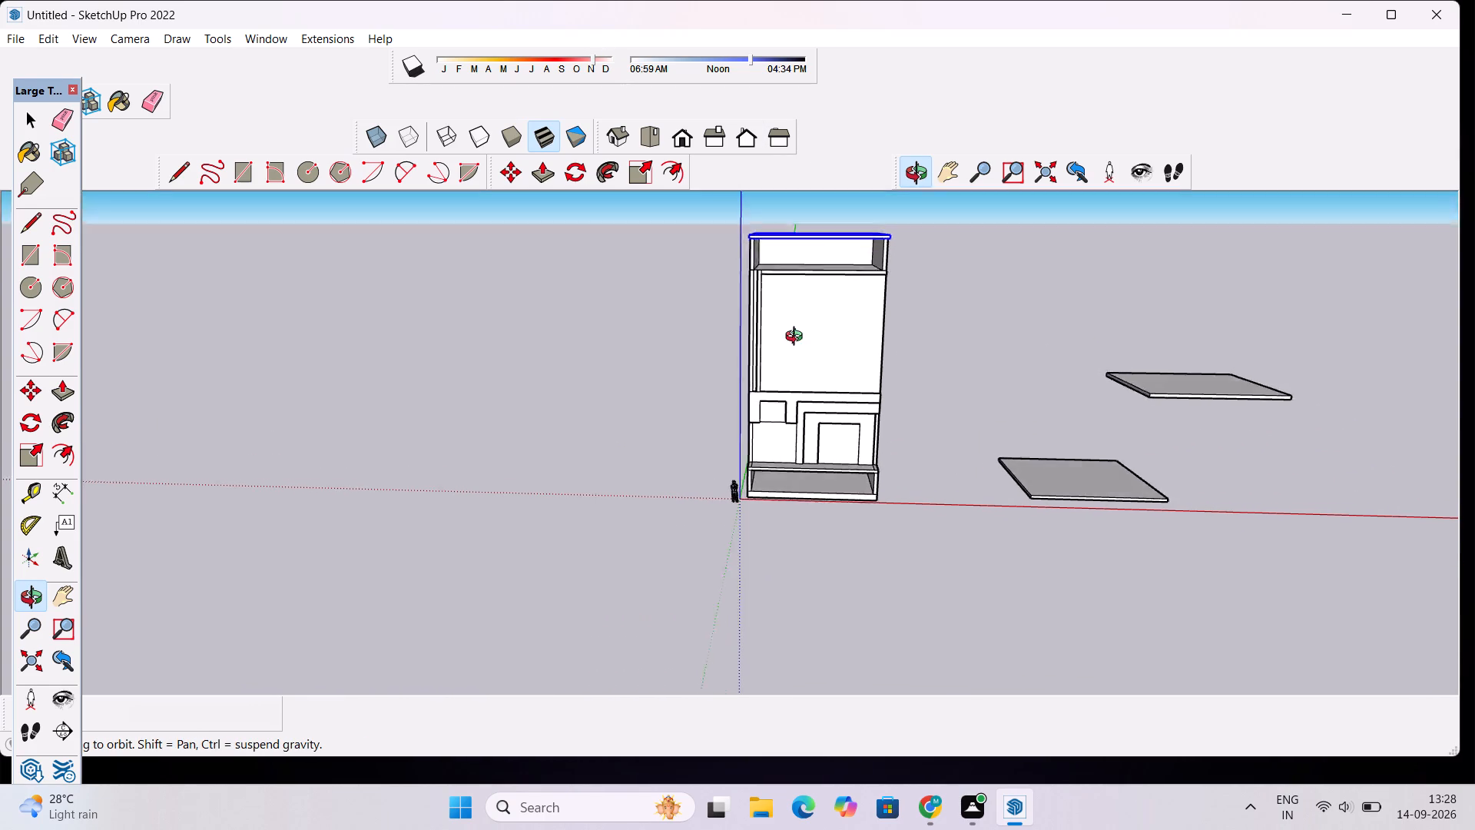
{"action": "left_click_drag", "start_coordinate": [797, 338], "coordinate": [784, 305]}
{"action": "scroll", "coordinate": [781, 299], "scroll_direction": "up", "scroll_amount": 3}
{"action": "left_click_drag", "start_coordinate": [781, 299], "coordinate": [803, 401]}
{"action": "scroll", "coordinate": [890, 336], "scroll_direction": "up", "scroll_amount": 2}
{"action": "left_click_drag", "start_coordinate": [933, 338], "coordinate": [861, 320], "text": "shift"}
{"action": "scroll", "coordinate": [756, 312], "scroll_direction": "up", "scroll_amount": 4}
{"action": "left_click_drag", "start_coordinate": [698, 325], "coordinate": [697, 307]}
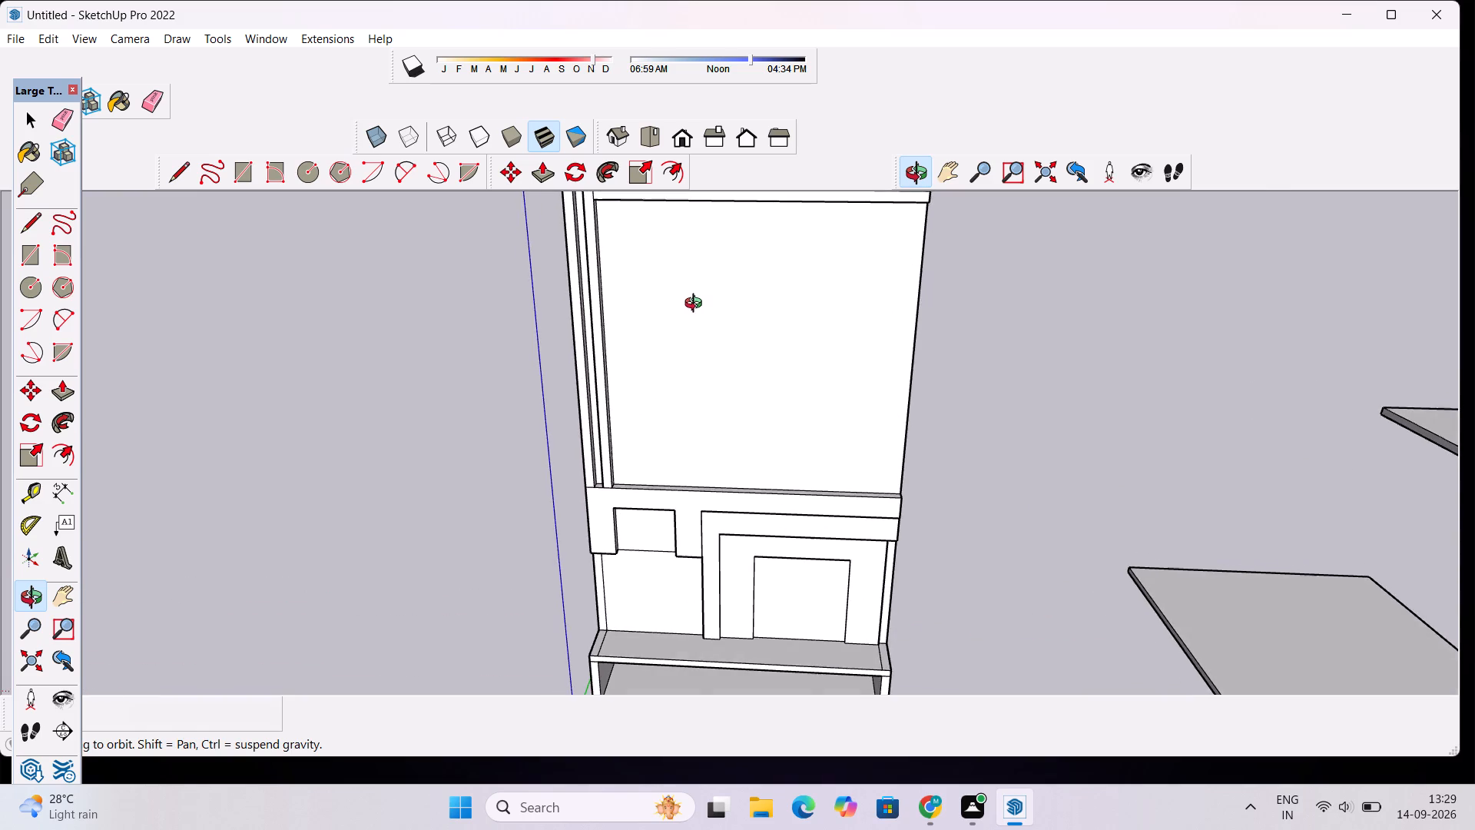
{"action": "scroll", "coordinate": [697, 304], "scroll_direction": "down", "scroll_amount": 4}
{"action": "left_click_drag", "start_coordinate": [697, 304], "coordinate": [641, 438], "text": "shift"}
{"action": "scroll", "coordinate": [641, 426], "scroll_direction": "up", "scroll_amount": 3}
{"action": "left_click_drag", "start_coordinate": [605, 428], "coordinate": [622, 364]}
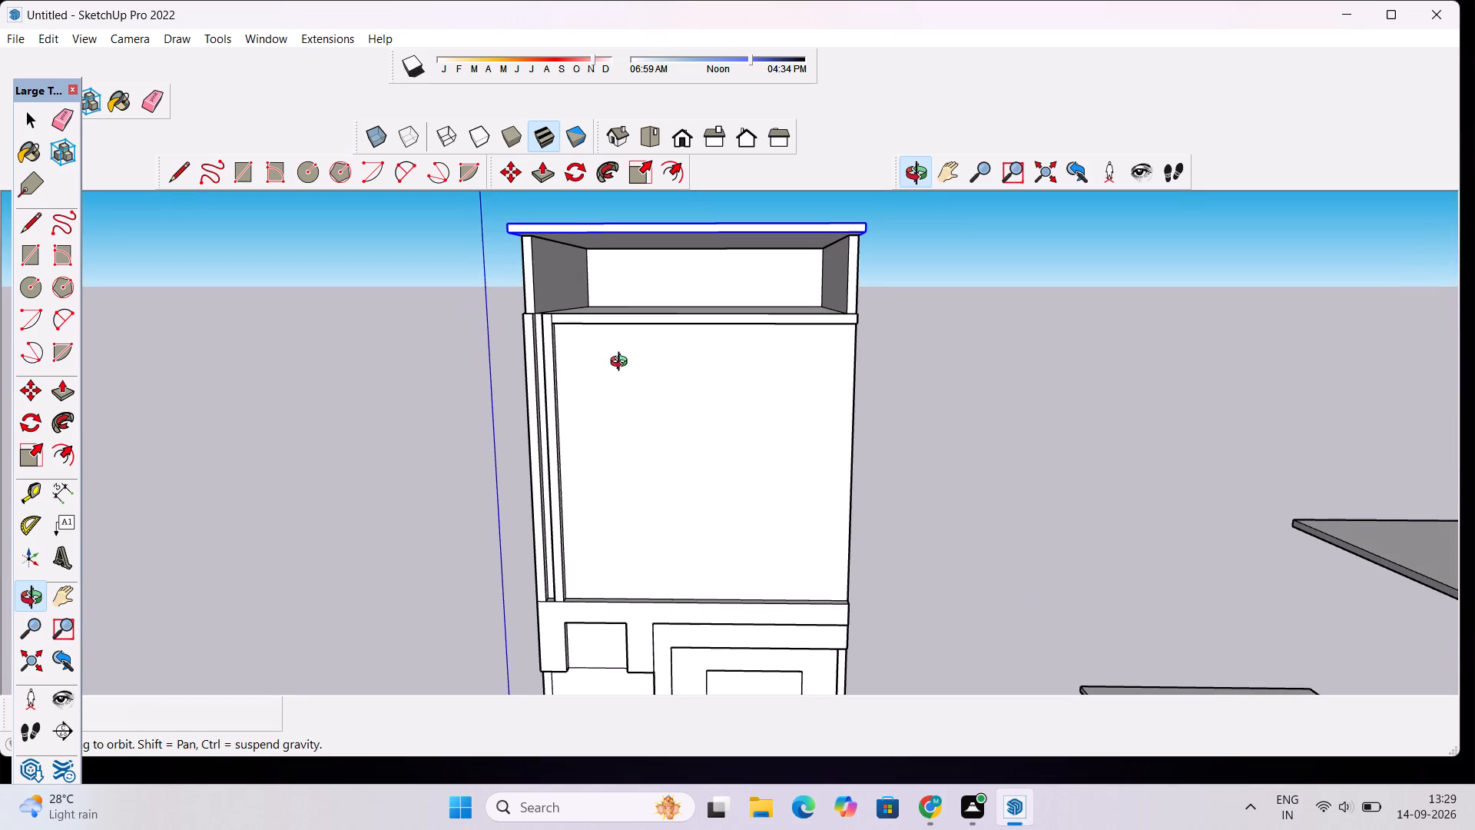
{"action": "left_click_drag", "start_coordinate": [625, 364], "coordinate": [607, 487], "text": "shift"}
{"action": "scroll", "coordinate": [608, 470], "scroll_direction": "up", "scroll_amount": 4}
{"action": "left_click_drag", "start_coordinate": [612, 472], "coordinate": [652, 527]}
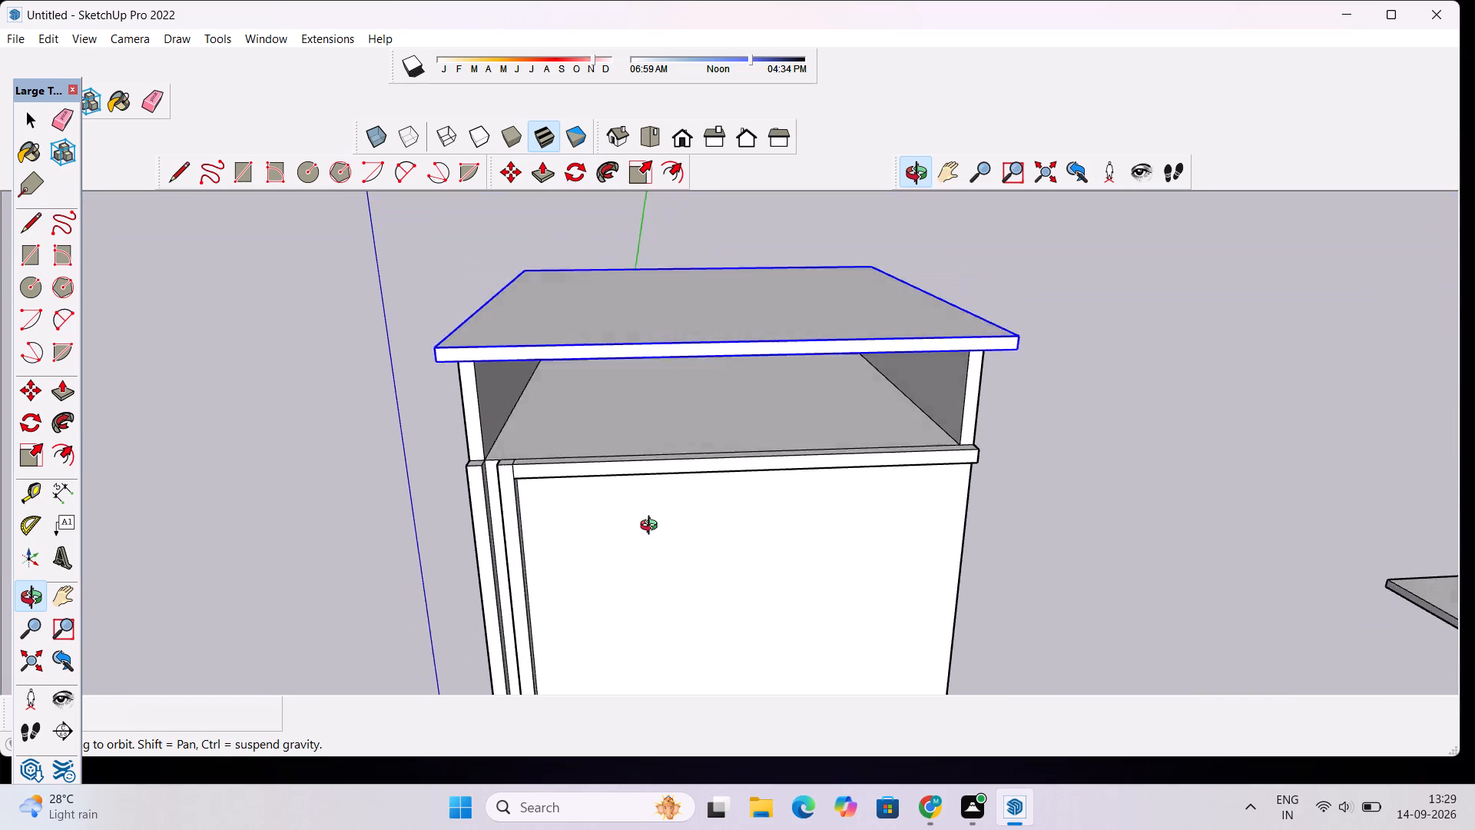
{"action": "left_click_drag", "start_coordinate": [652, 527], "coordinate": [657, 552]}
{"action": "scroll", "coordinate": [796, 502], "scroll_direction": "up", "scroll_amount": 3}
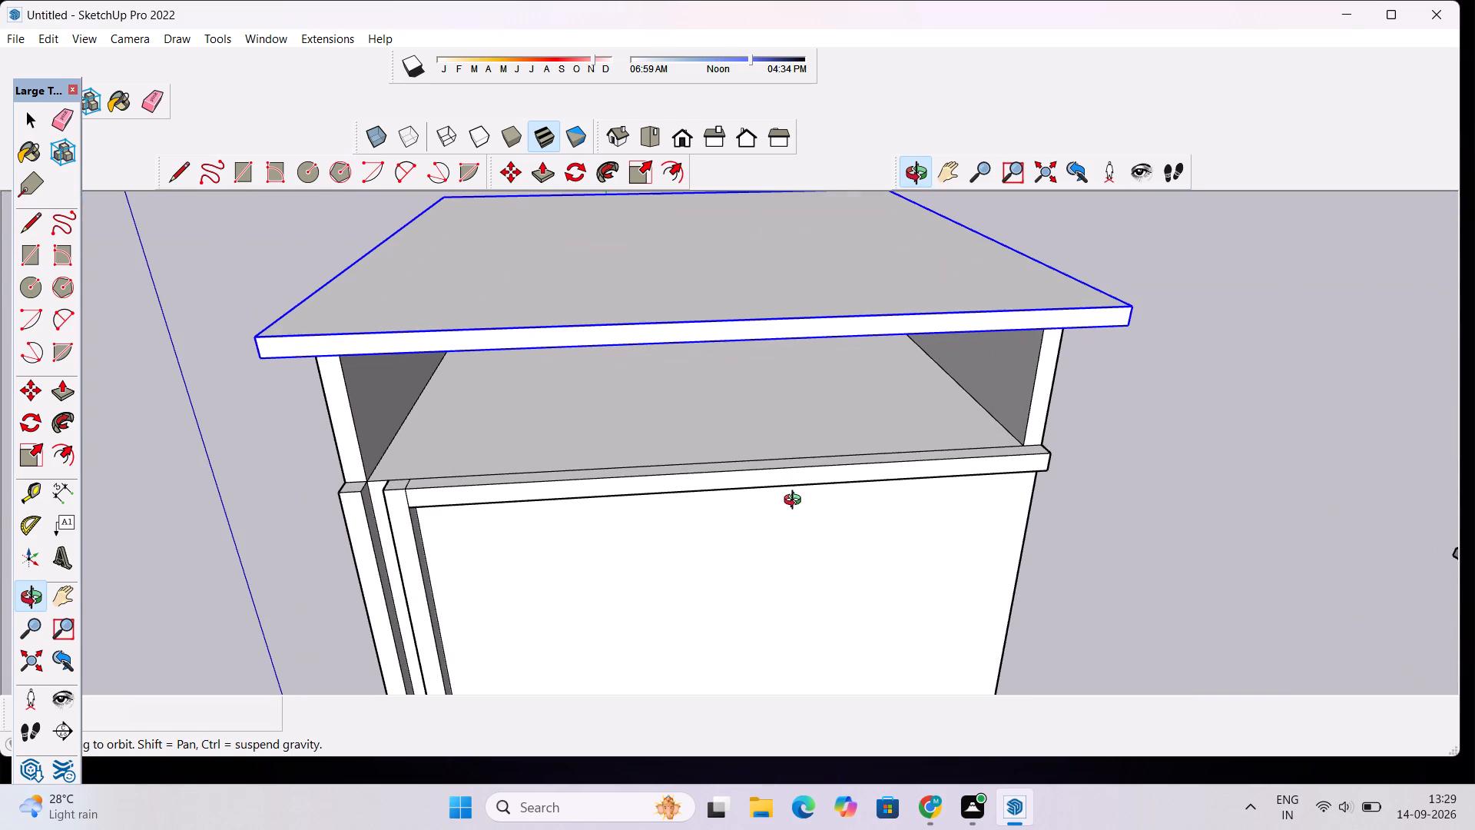
{"action": "left_click_drag", "start_coordinate": [762, 498], "coordinate": [628, 560], "text": "shift"}
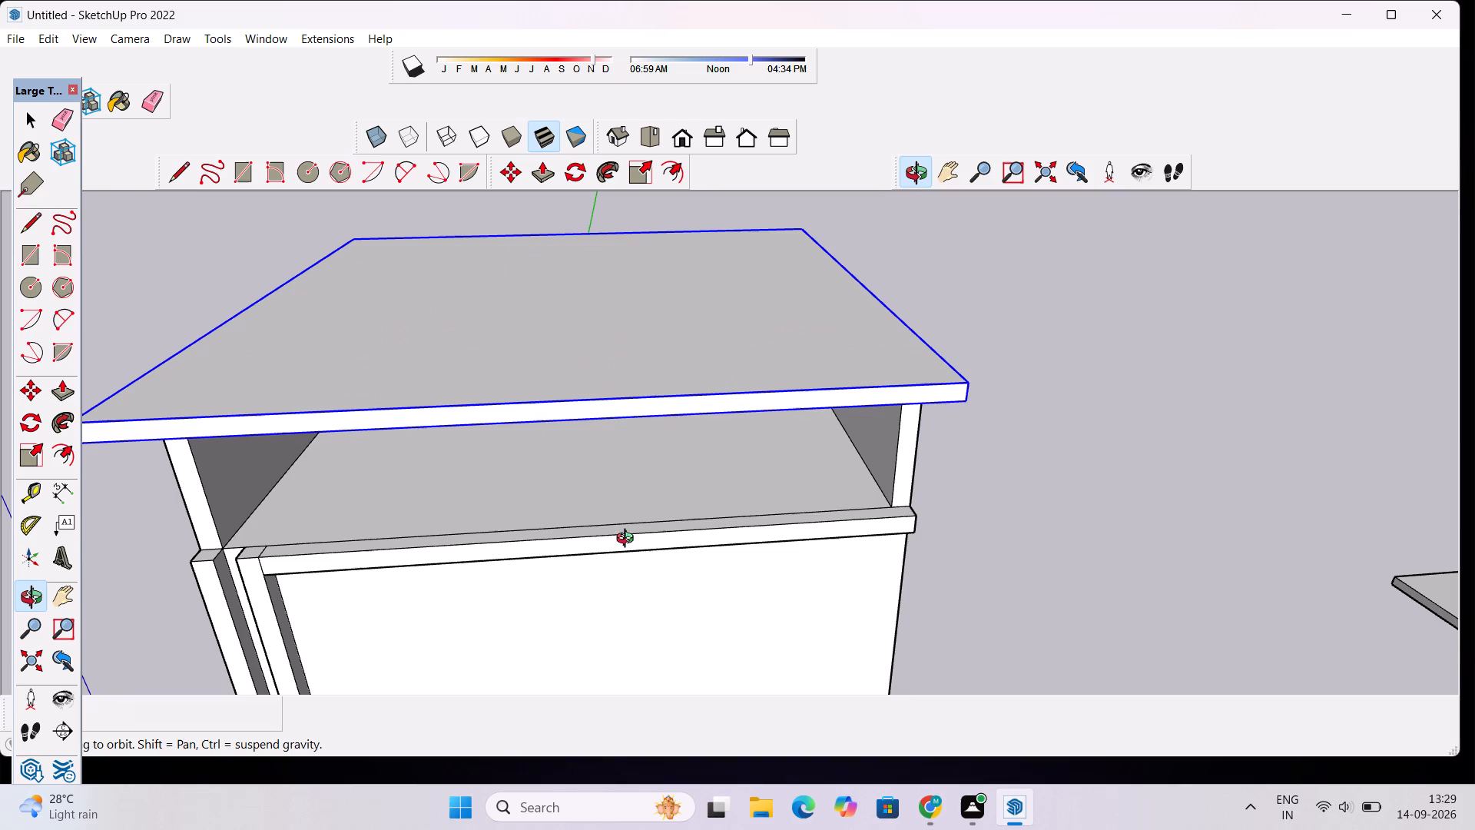
{"action": "scroll", "coordinate": [499, 540], "scroll_direction": "down", "scroll_amount": 3}
{"action": "left_click_drag", "start_coordinate": [406, 550], "coordinate": [404, 489]}
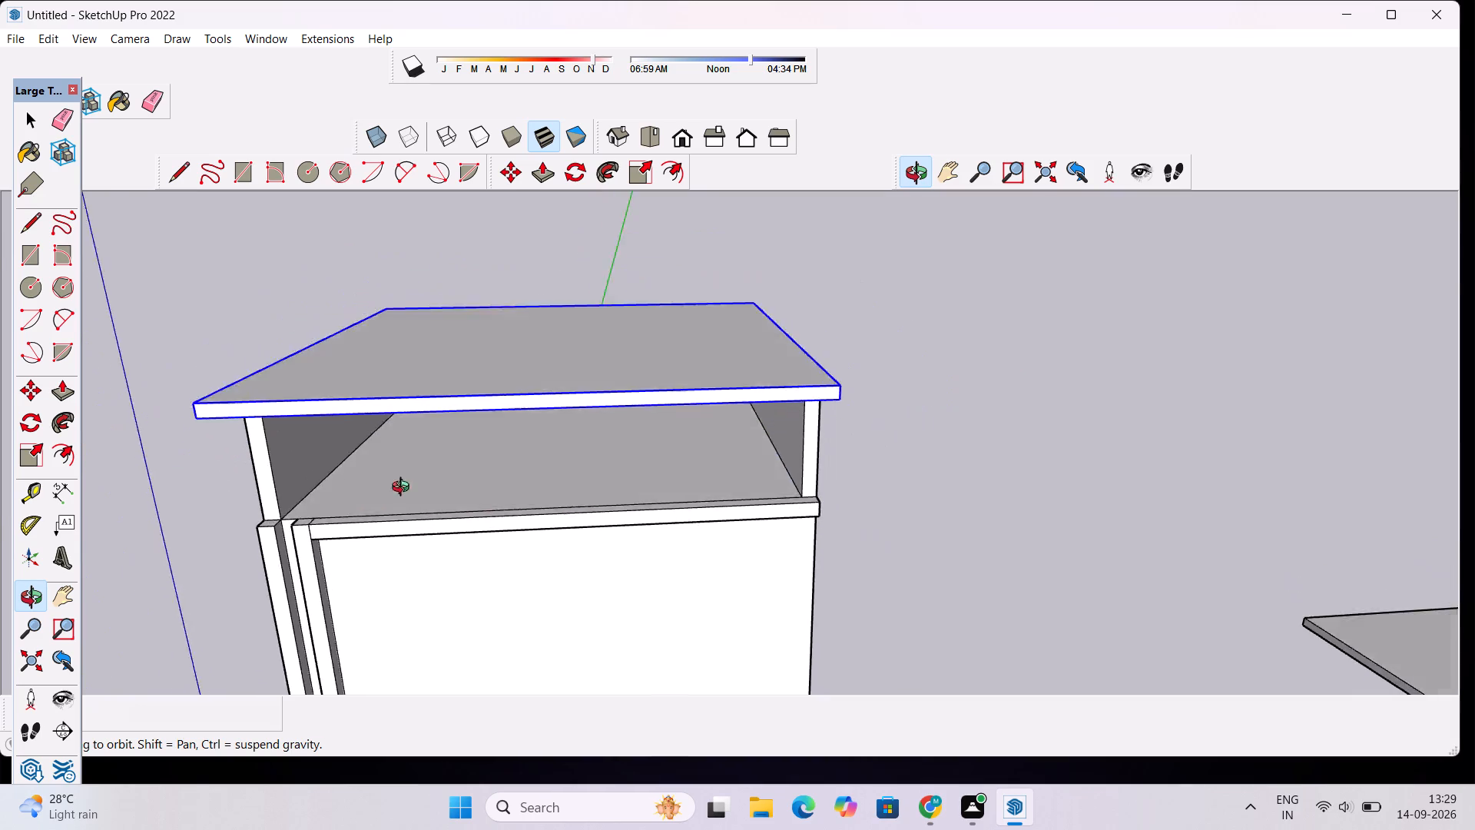
{"action": "left_click_drag", "start_coordinate": [404, 489], "coordinate": [404, 452]}
{"action": "scroll", "coordinate": [404, 452], "scroll_direction": "down", "scroll_amount": 5}
{"action": "left_click_drag", "start_coordinate": [416, 503], "coordinate": [416, 473]}
{"action": "scroll", "coordinate": [419, 473], "scroll_direction": "up", "scroll_amount": 4}
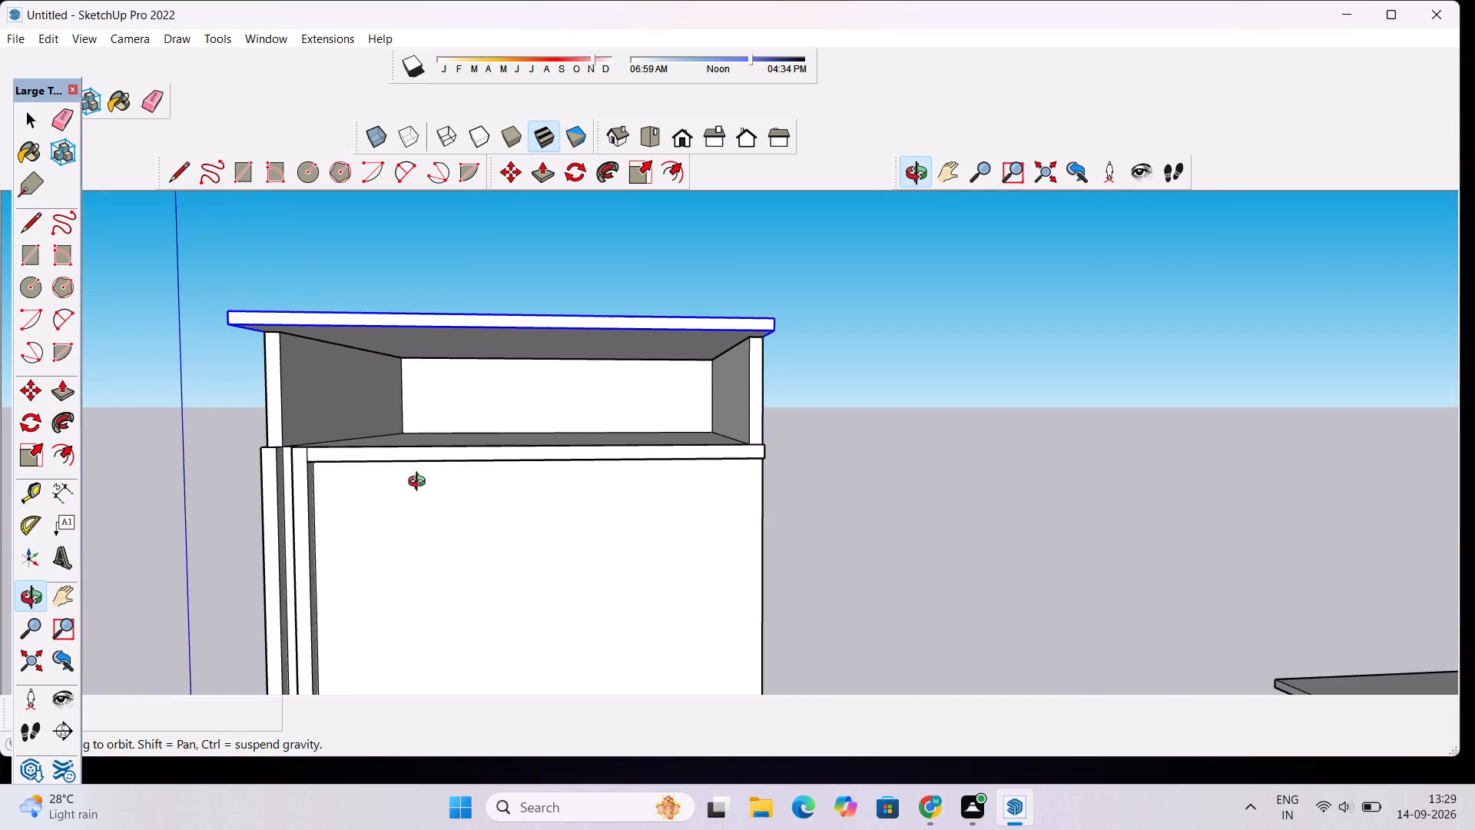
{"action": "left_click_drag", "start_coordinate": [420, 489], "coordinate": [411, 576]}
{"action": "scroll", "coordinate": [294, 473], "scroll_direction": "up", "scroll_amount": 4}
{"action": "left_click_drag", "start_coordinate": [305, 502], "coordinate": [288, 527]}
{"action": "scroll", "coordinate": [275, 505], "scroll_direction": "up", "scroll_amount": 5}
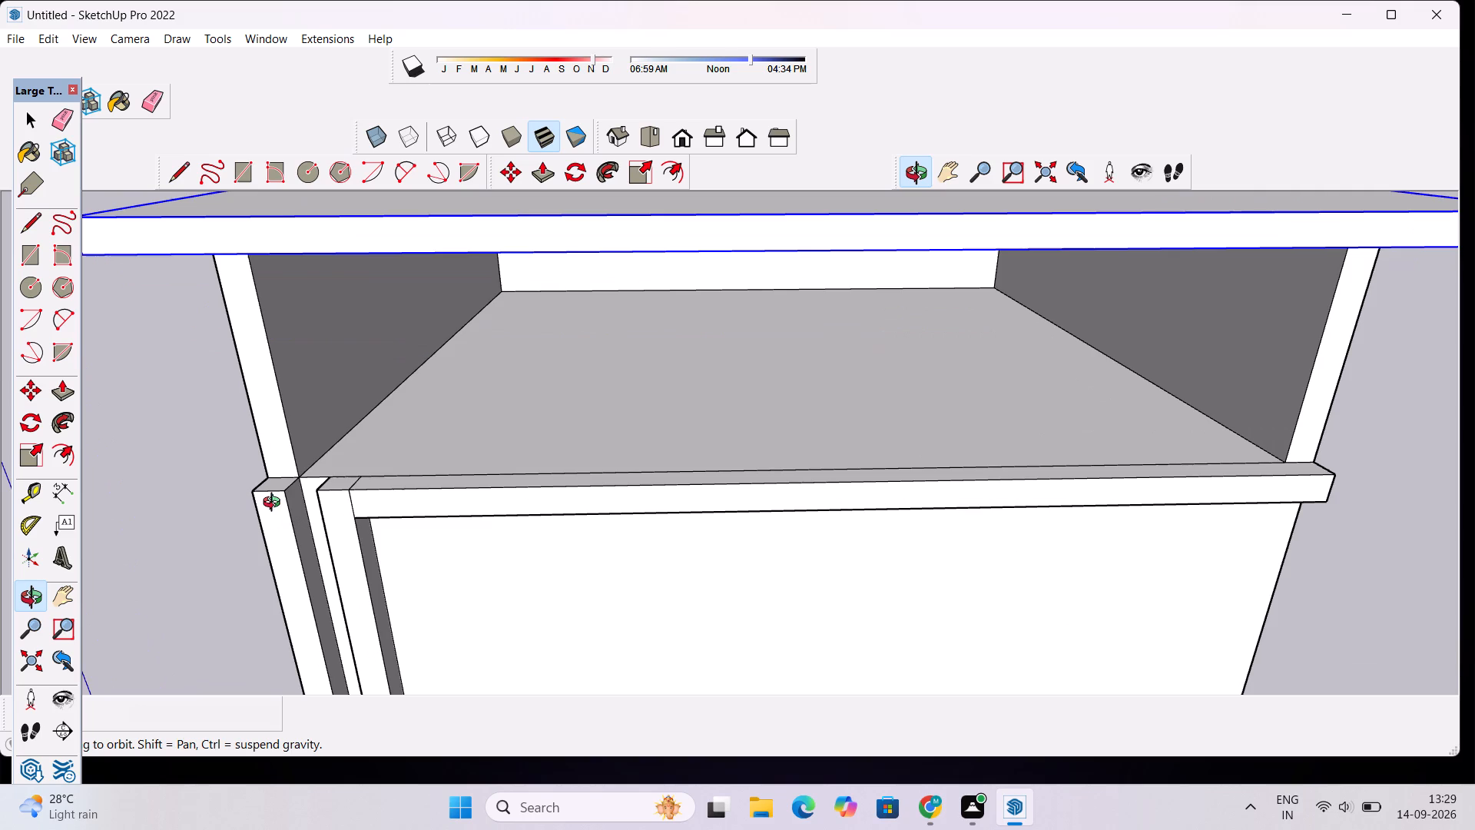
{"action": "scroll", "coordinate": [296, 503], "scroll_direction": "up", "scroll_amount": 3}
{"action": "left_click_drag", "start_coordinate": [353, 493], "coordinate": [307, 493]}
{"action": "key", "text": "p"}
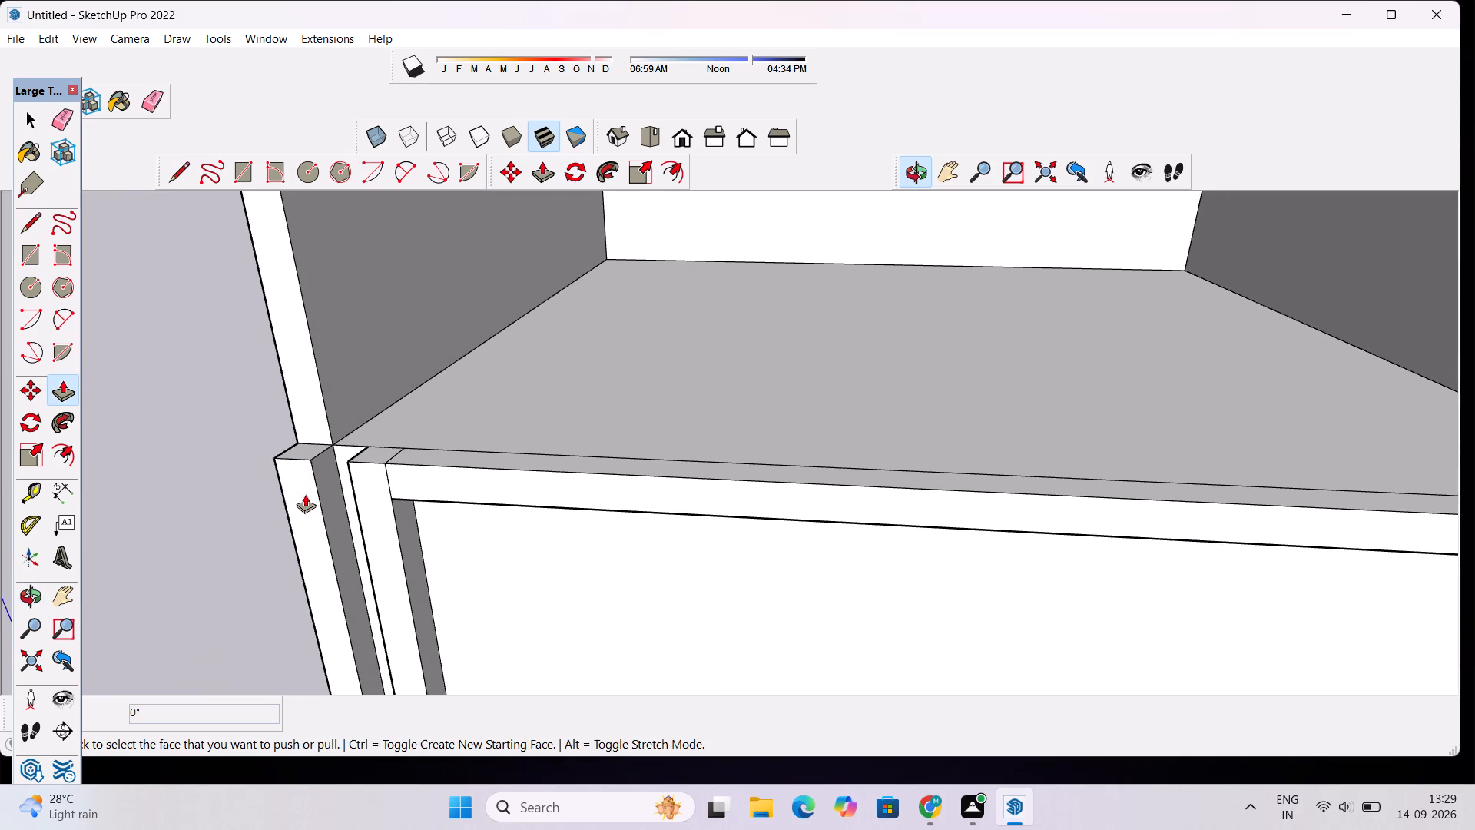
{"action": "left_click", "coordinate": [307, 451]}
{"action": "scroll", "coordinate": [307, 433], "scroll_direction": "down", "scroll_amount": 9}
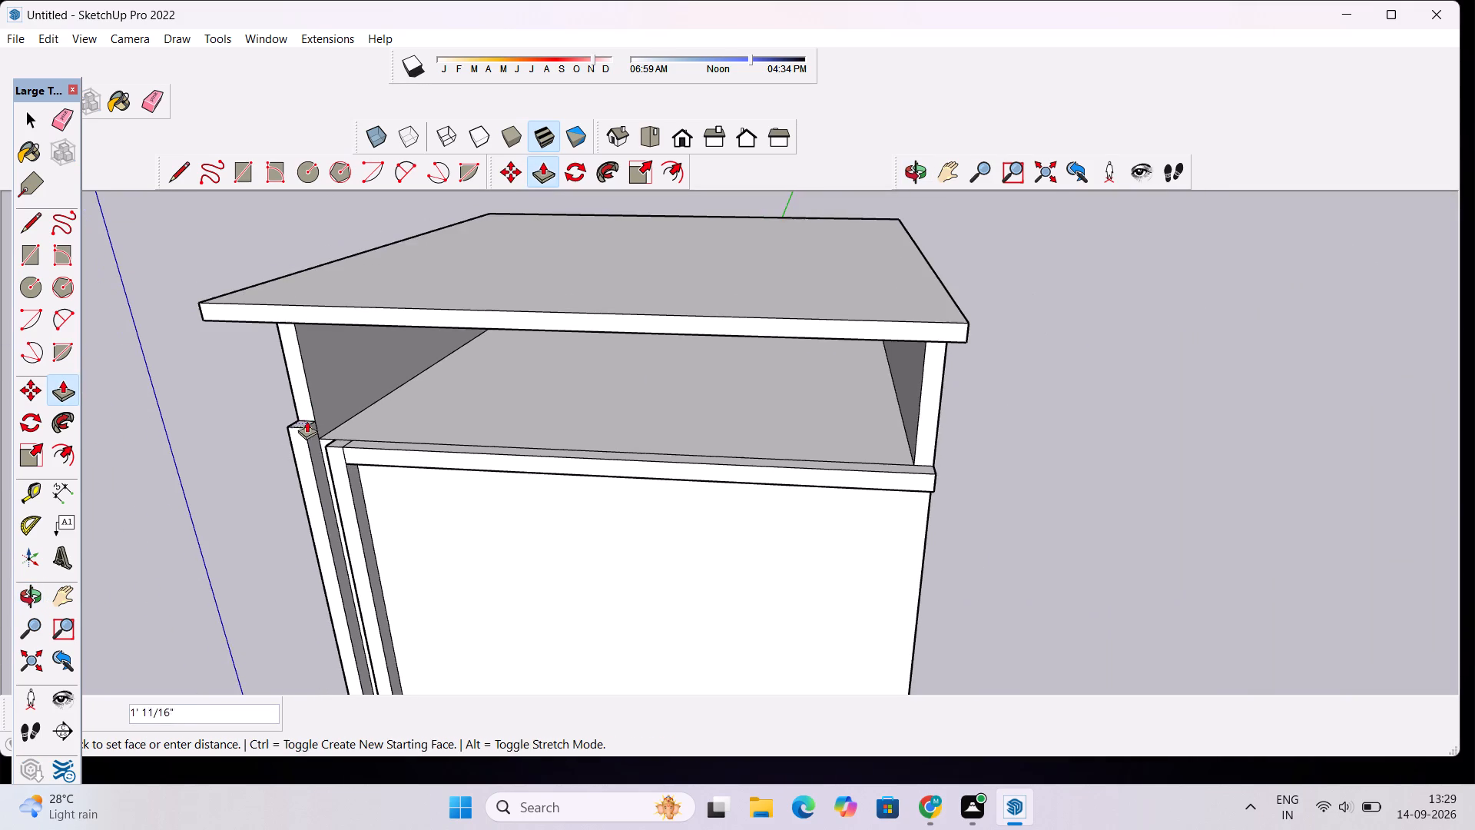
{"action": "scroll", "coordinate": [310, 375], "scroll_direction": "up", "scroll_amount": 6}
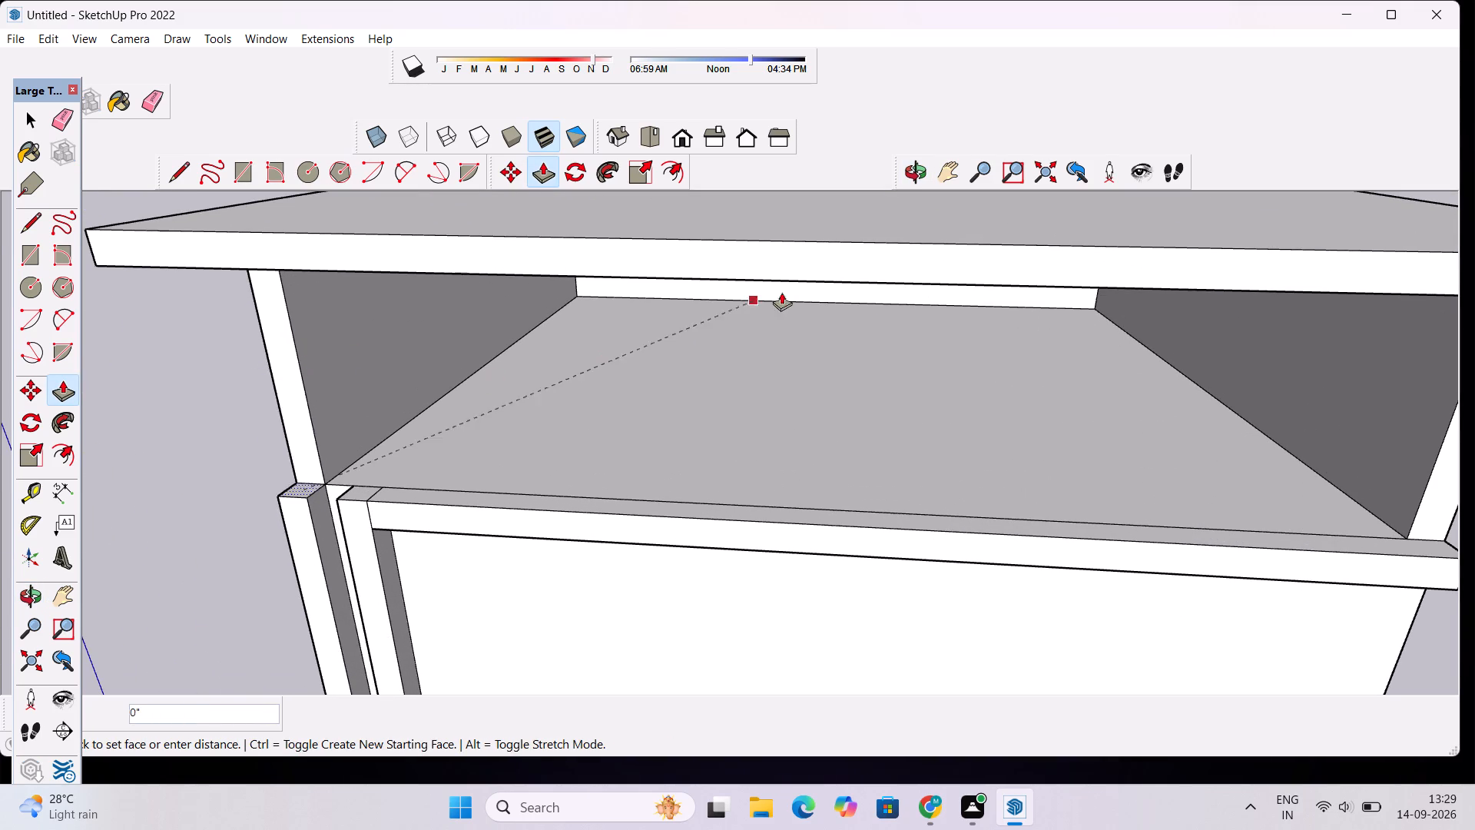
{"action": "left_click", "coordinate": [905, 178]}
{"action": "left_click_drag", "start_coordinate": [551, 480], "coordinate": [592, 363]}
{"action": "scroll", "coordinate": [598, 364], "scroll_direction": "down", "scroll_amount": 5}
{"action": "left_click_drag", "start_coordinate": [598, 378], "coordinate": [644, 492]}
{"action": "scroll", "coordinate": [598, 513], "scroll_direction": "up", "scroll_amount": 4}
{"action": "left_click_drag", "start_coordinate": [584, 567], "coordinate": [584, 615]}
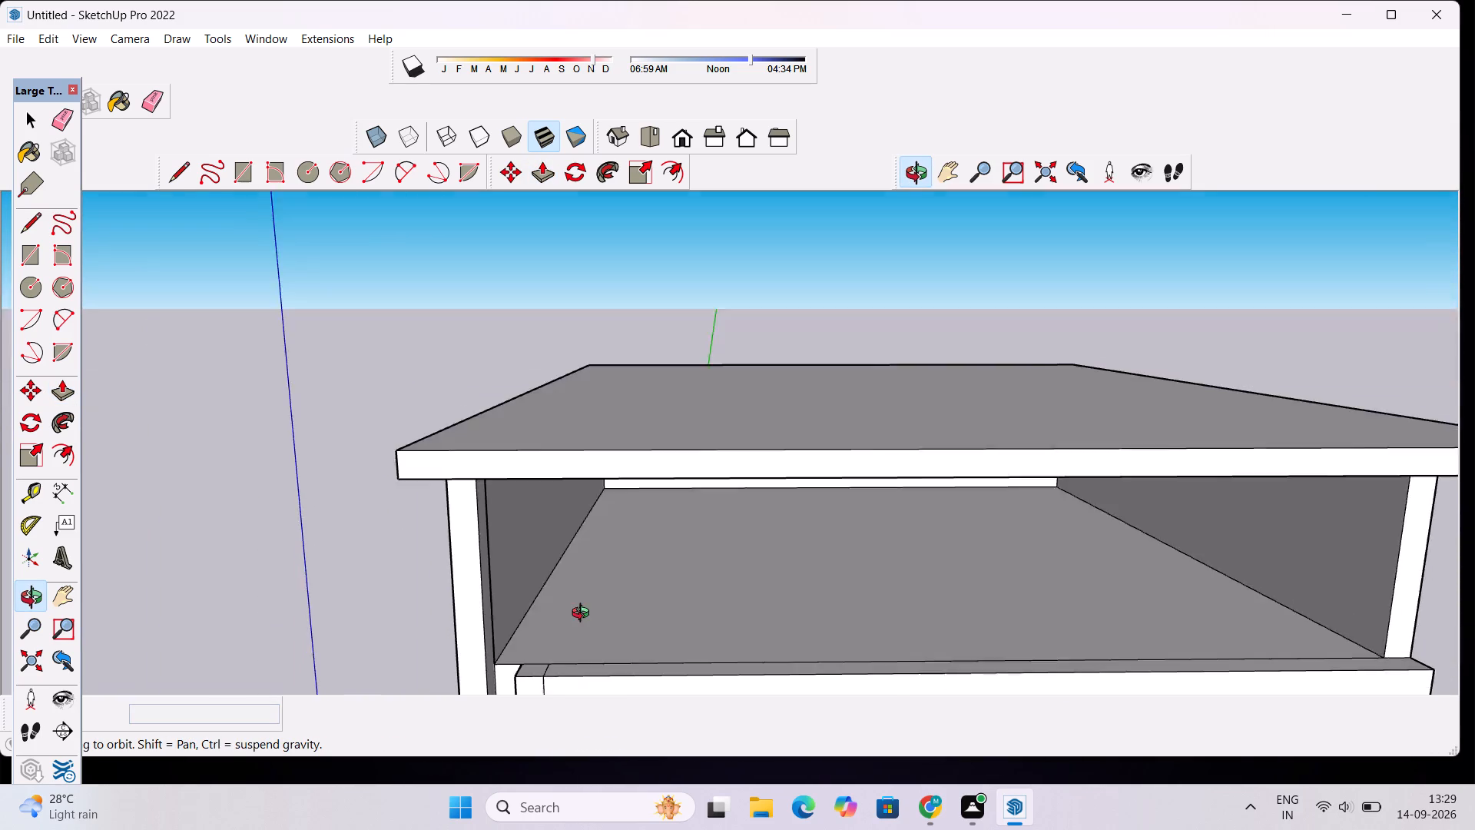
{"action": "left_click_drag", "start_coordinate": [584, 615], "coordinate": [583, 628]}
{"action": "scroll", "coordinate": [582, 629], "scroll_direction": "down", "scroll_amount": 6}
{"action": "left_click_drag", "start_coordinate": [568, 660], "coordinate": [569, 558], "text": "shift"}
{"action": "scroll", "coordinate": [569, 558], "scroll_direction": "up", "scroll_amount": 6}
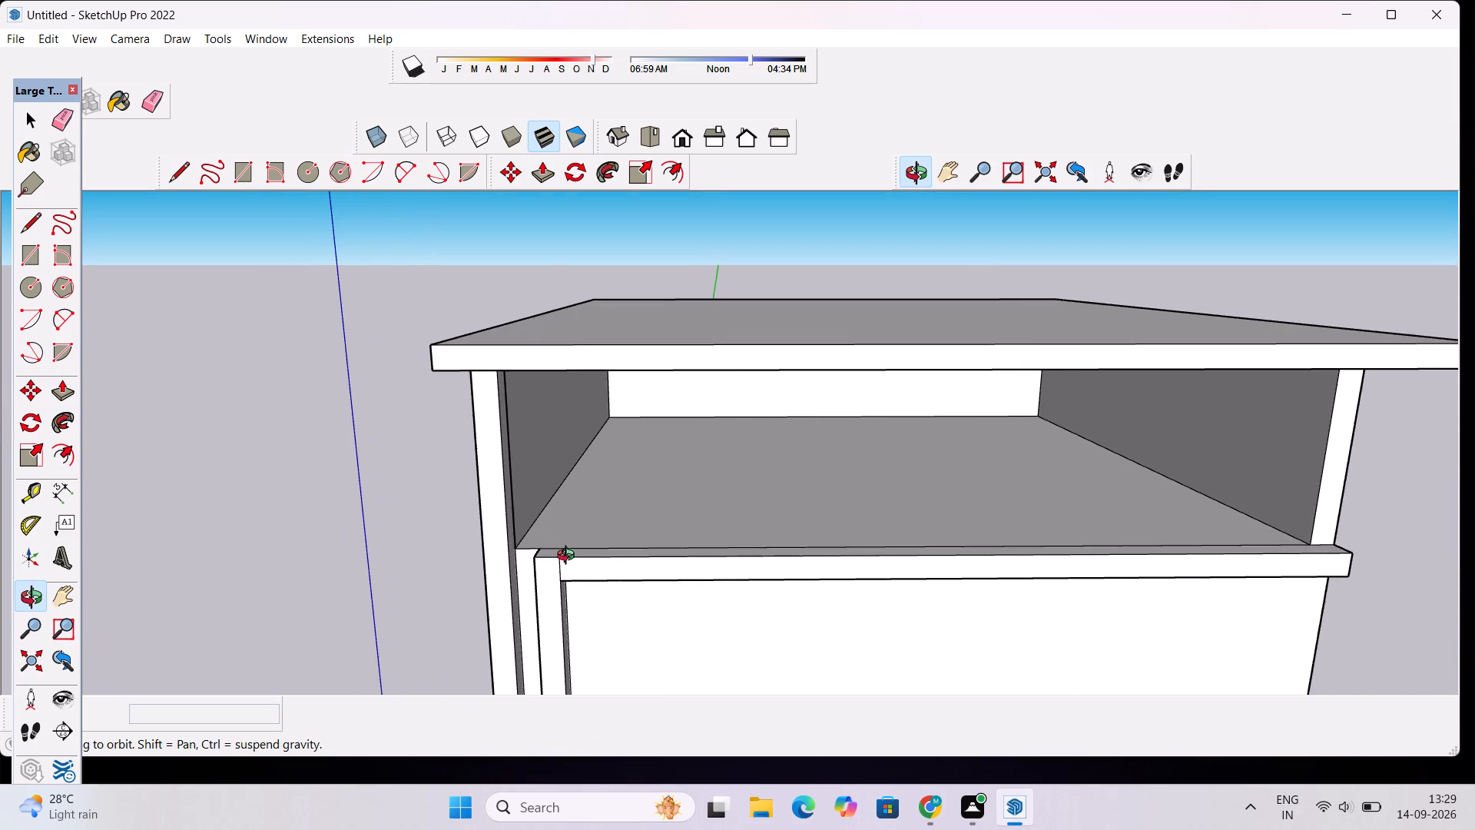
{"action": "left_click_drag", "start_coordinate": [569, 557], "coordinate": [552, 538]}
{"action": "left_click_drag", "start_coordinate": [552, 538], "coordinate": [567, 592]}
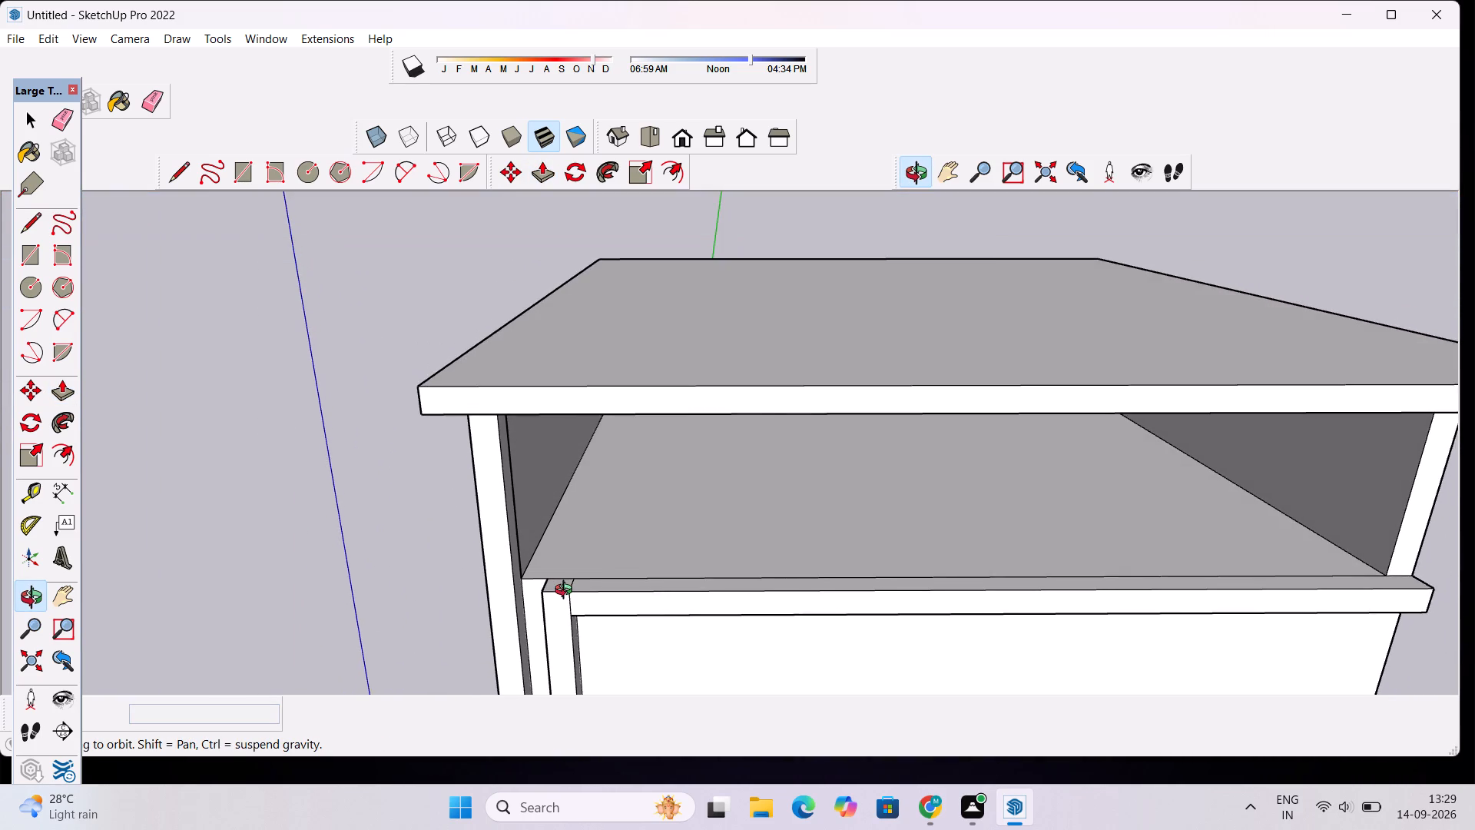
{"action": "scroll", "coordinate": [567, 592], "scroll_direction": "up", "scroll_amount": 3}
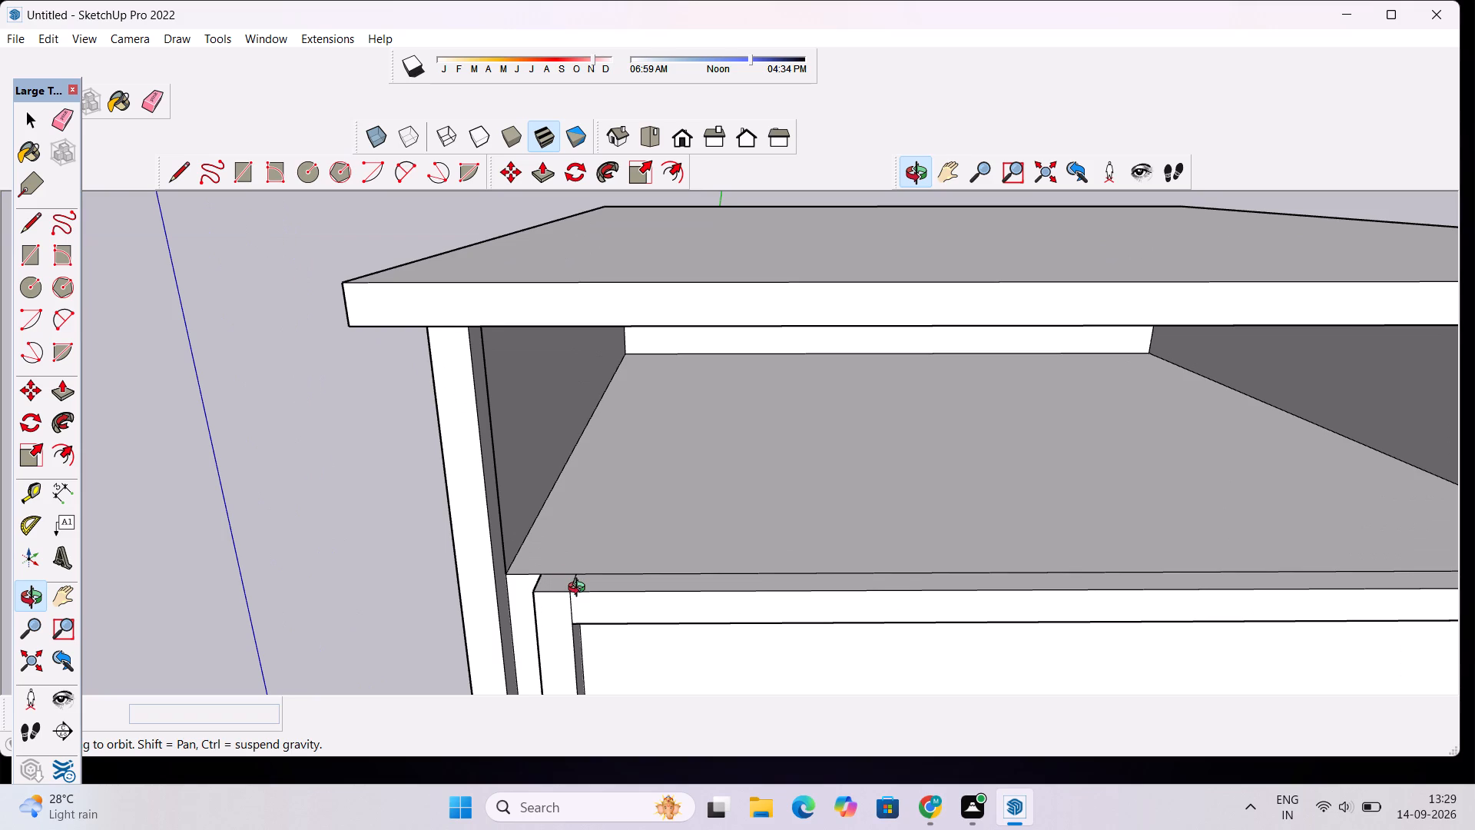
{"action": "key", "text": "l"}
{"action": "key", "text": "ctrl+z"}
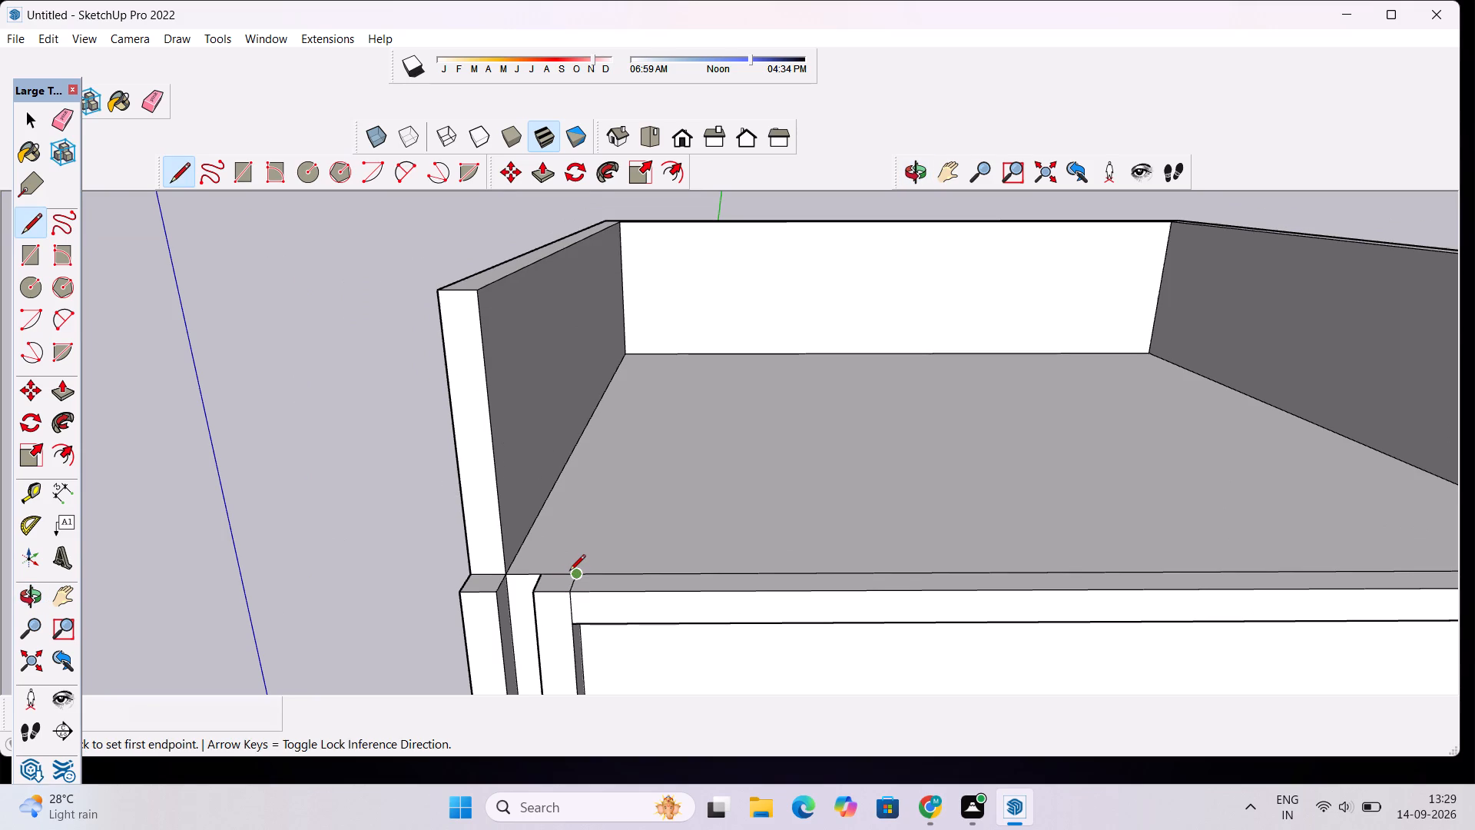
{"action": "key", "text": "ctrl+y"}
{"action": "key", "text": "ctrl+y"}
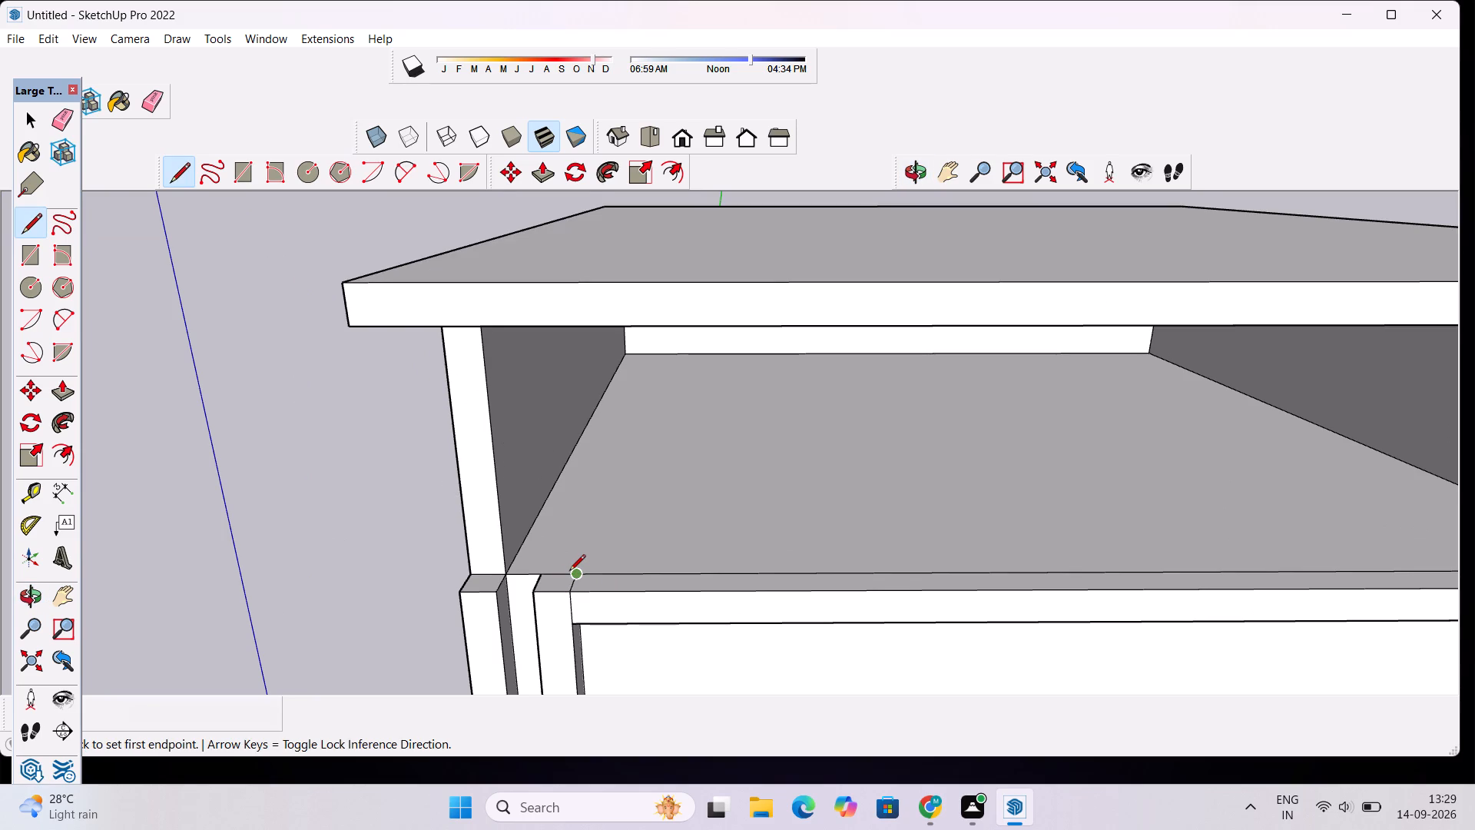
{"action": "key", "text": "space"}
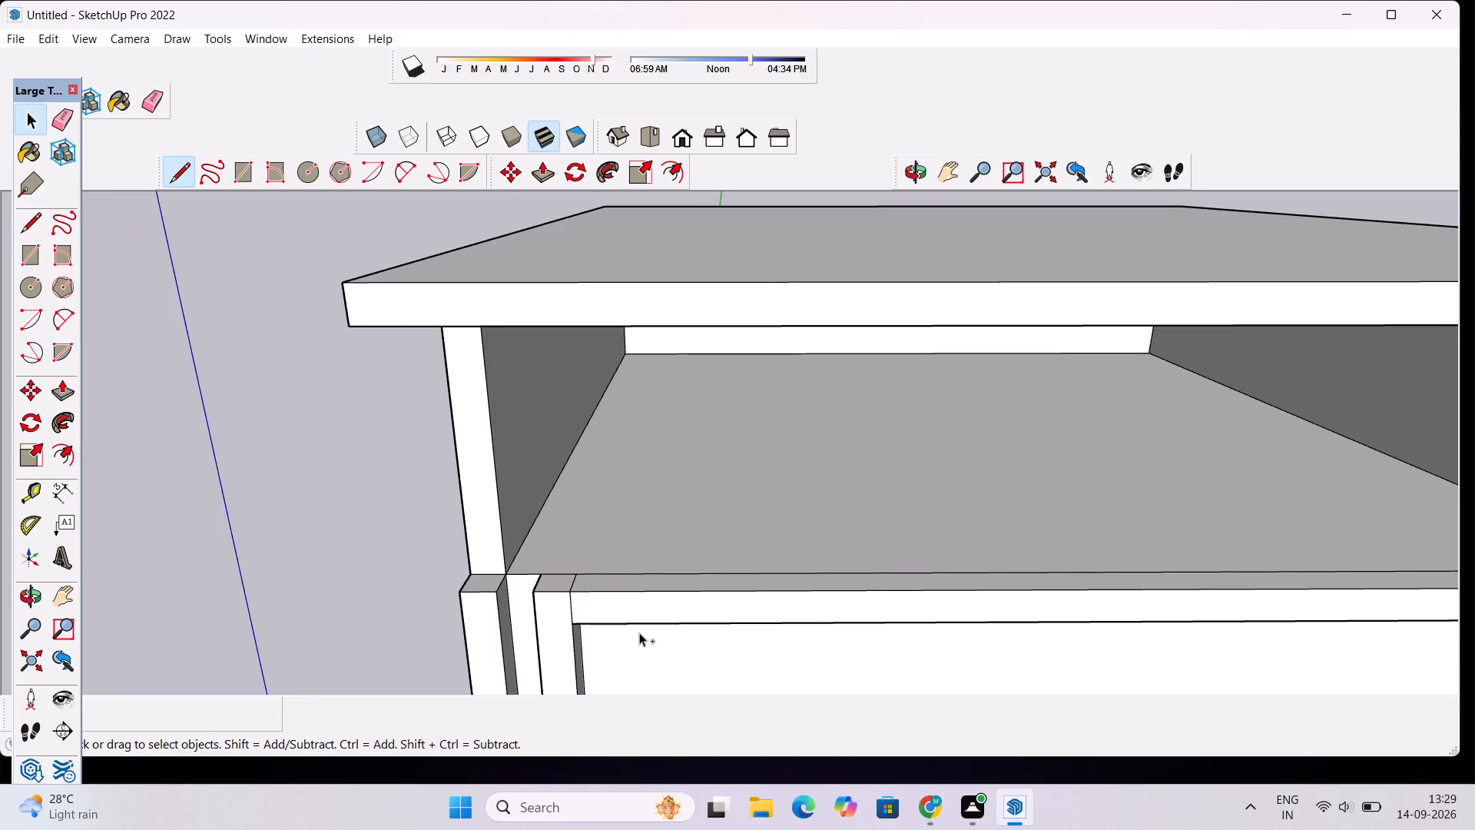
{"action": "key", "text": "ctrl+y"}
Draw a 33' line under the roof slab between the side walls' top inner front corners, closing the top storey's open front with a face.
{"action": "scroll", "coordinate": [567, 616], "scroll_direction": "down", "scroll_amount": 7}
{"action": "scroll", "coordinate": [724, 622], "scroll_direction": "up", "scroll_amount": 1}
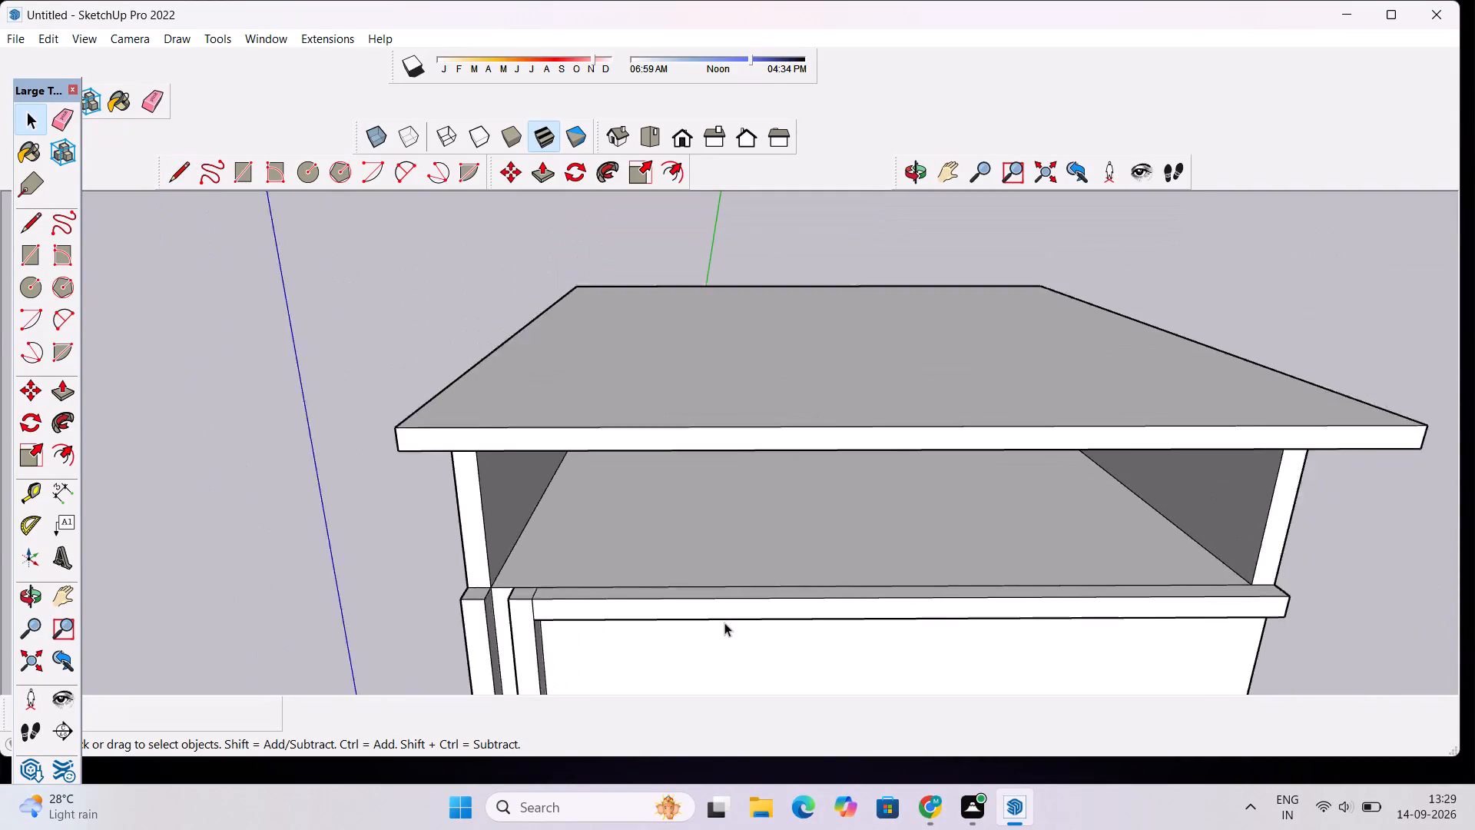
{"action": "scroll", "coordinate": [724, 622], "scroll_direction": "up", "scroll_amount": 3}
{"action": "scroll", "coordinate": [749, 599], "scroll_direction": "down", "scroll_amount": 4}
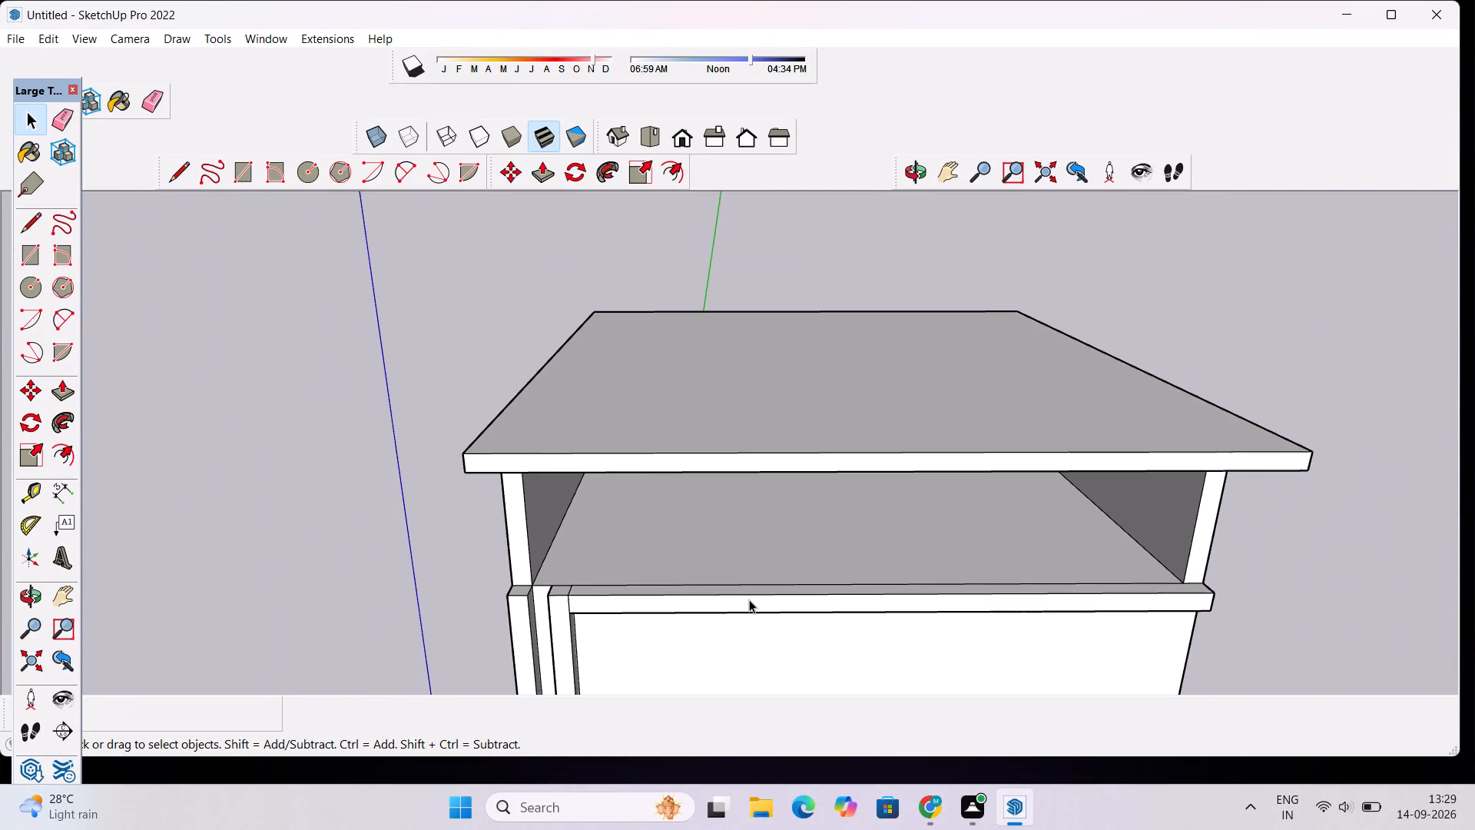
{"action": "key", "text": "l"}
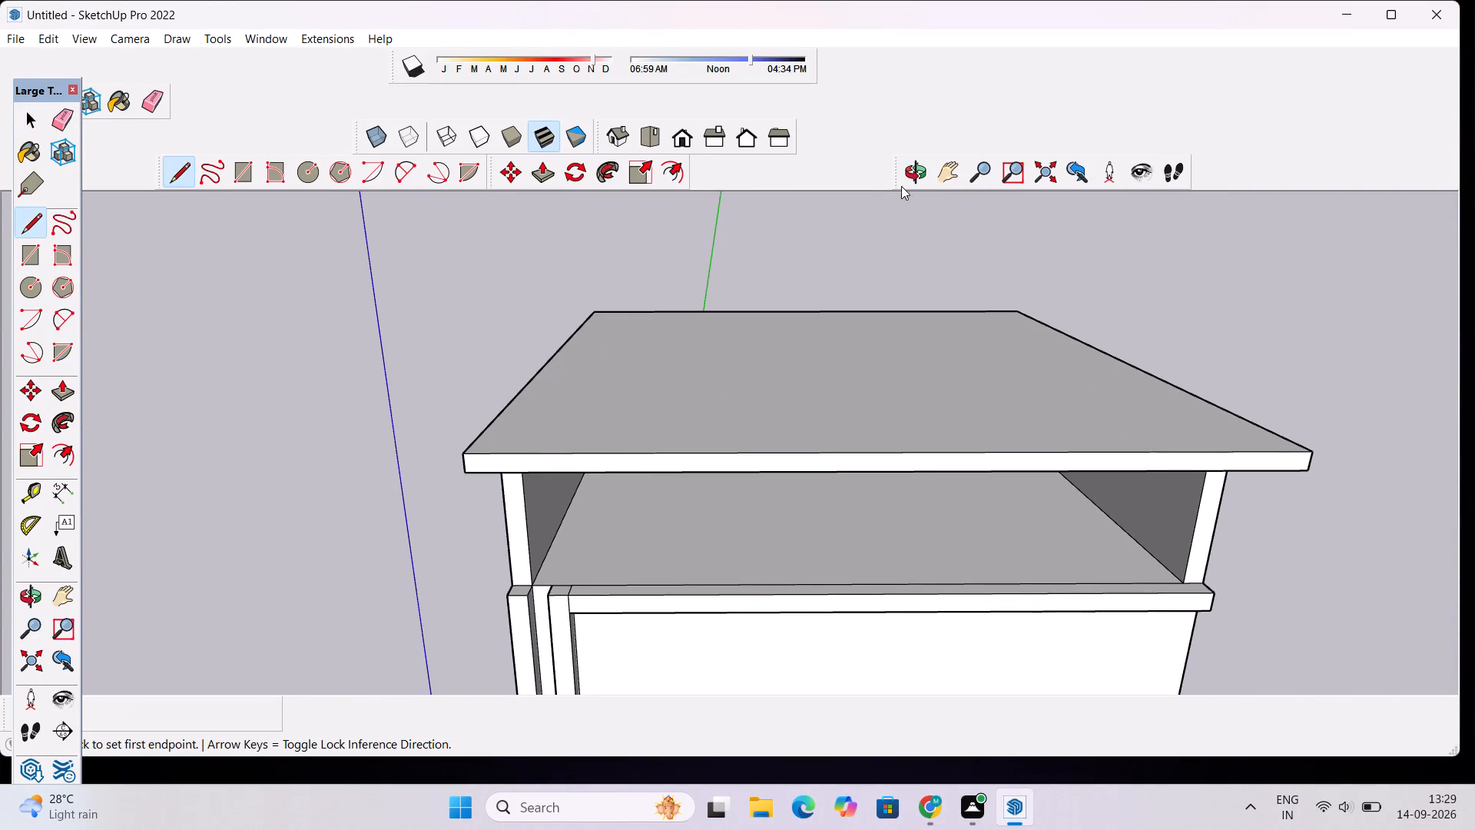
{"action": "left_click", "coordinate": [914, 173]}
{"action": "left_click_drag", "start_coordinate": [957, 437], "coordinate": [973, 290]}
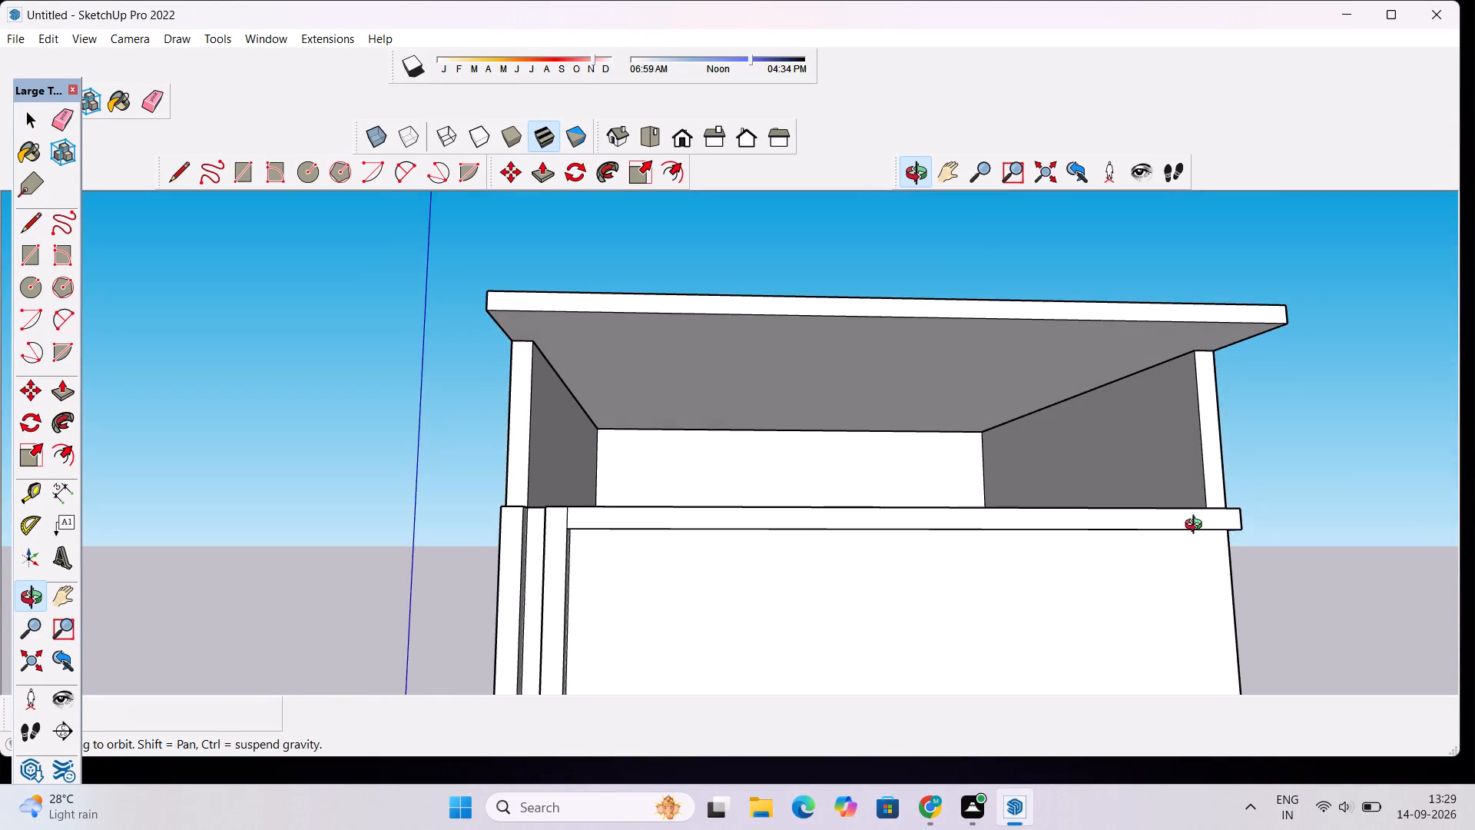
{"action": "left_click_drag", "start_coordinate": [1198, 532], "coordinate": [1178, 489]}
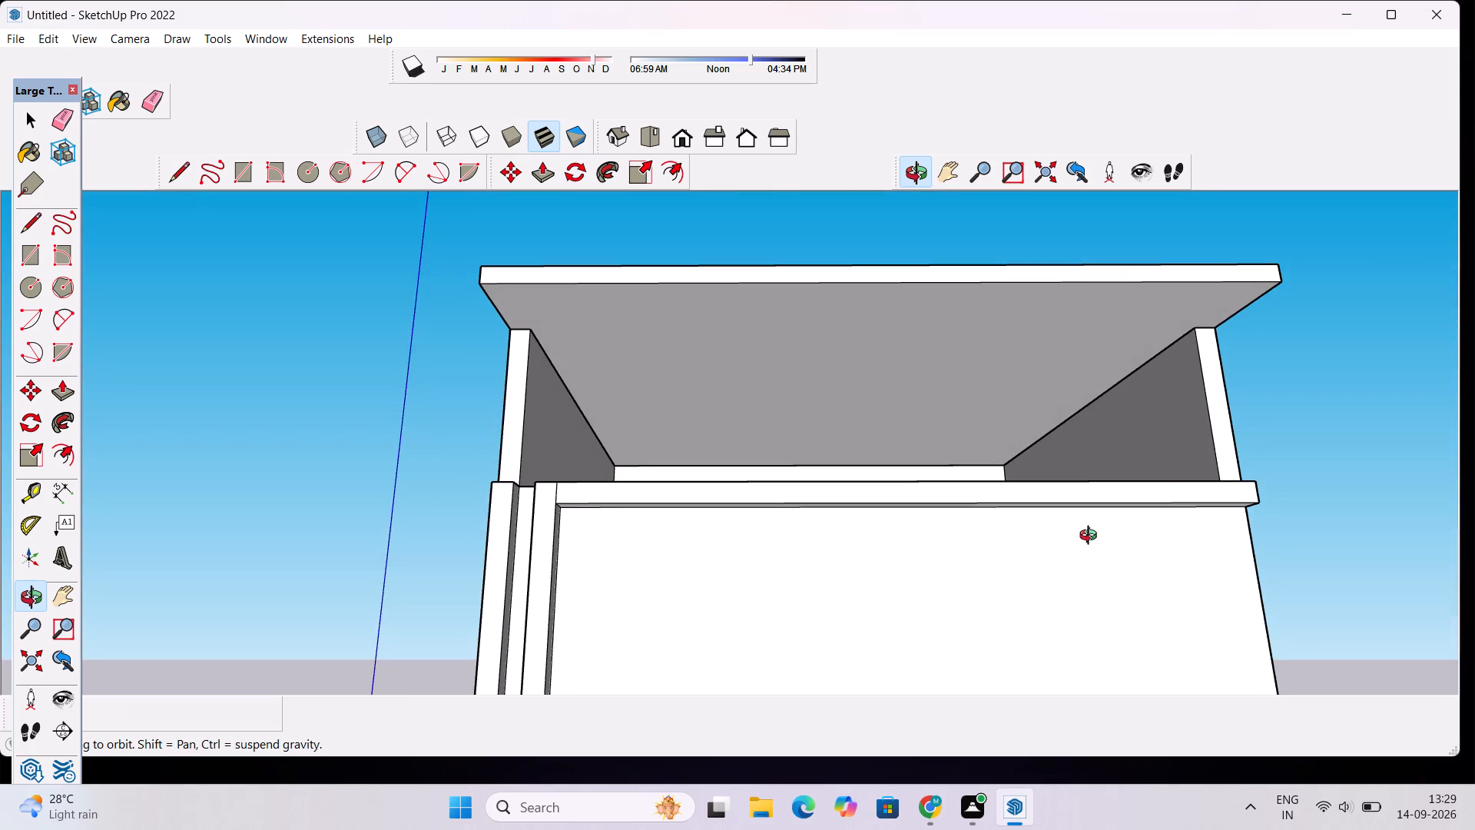
{"action": "left_click_drag", "start_coordinate": [1074, 579], "coordinate": [1061, 679]}
{"action": "left_click_drag", "start_coordinate": [1194, 701], "coordinate": [1193, 683]}
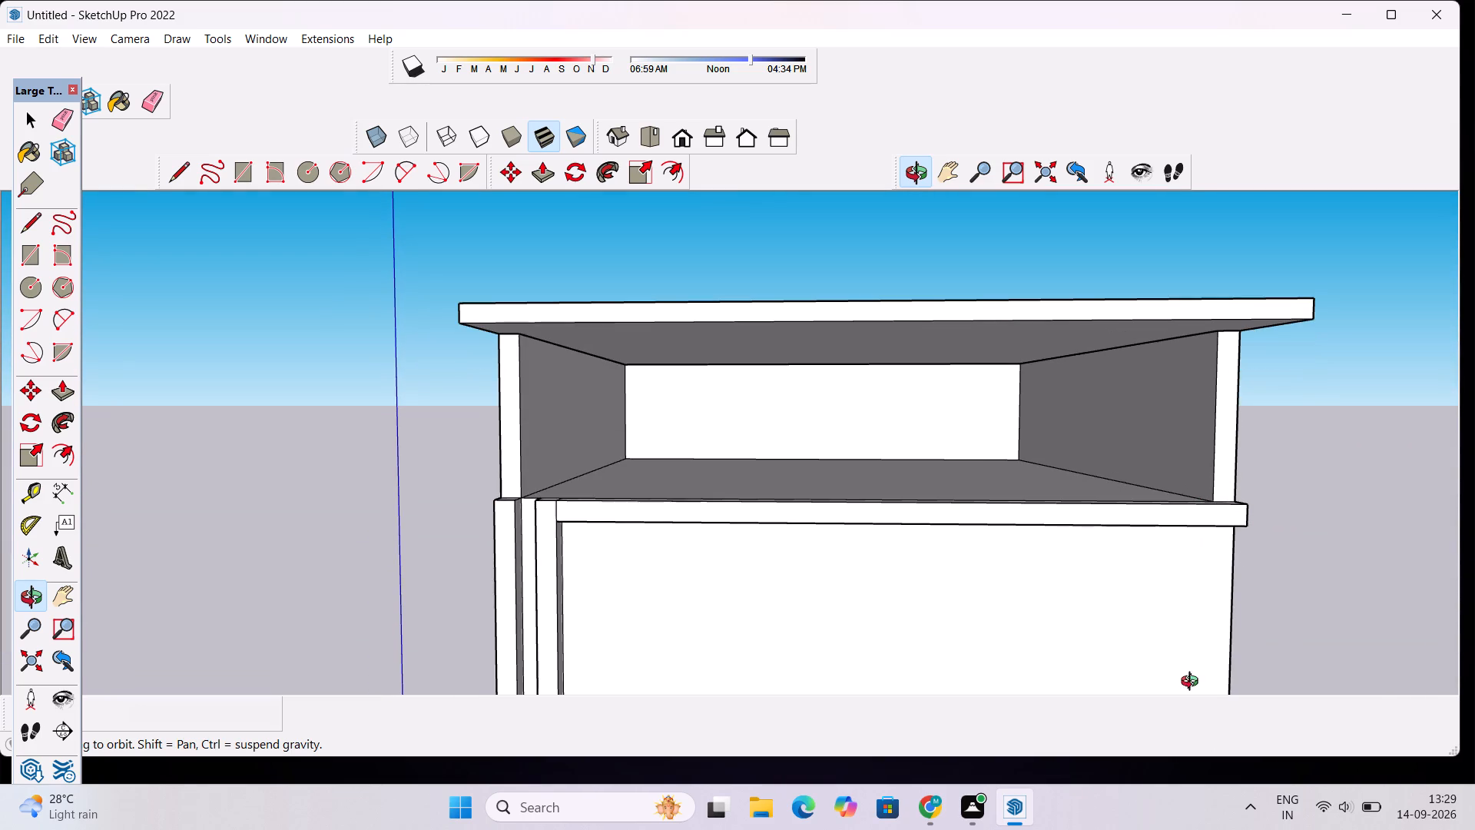
{"action": "left_click_drag", "start_coordinate": [1193, 683], "coordinate": [1191, 665]}
{"action": "key", "text": "l"}
{"action": "scroll", "coordinate": [1229, 341], "scroll_direction": "up", "scroll_amount": 6}
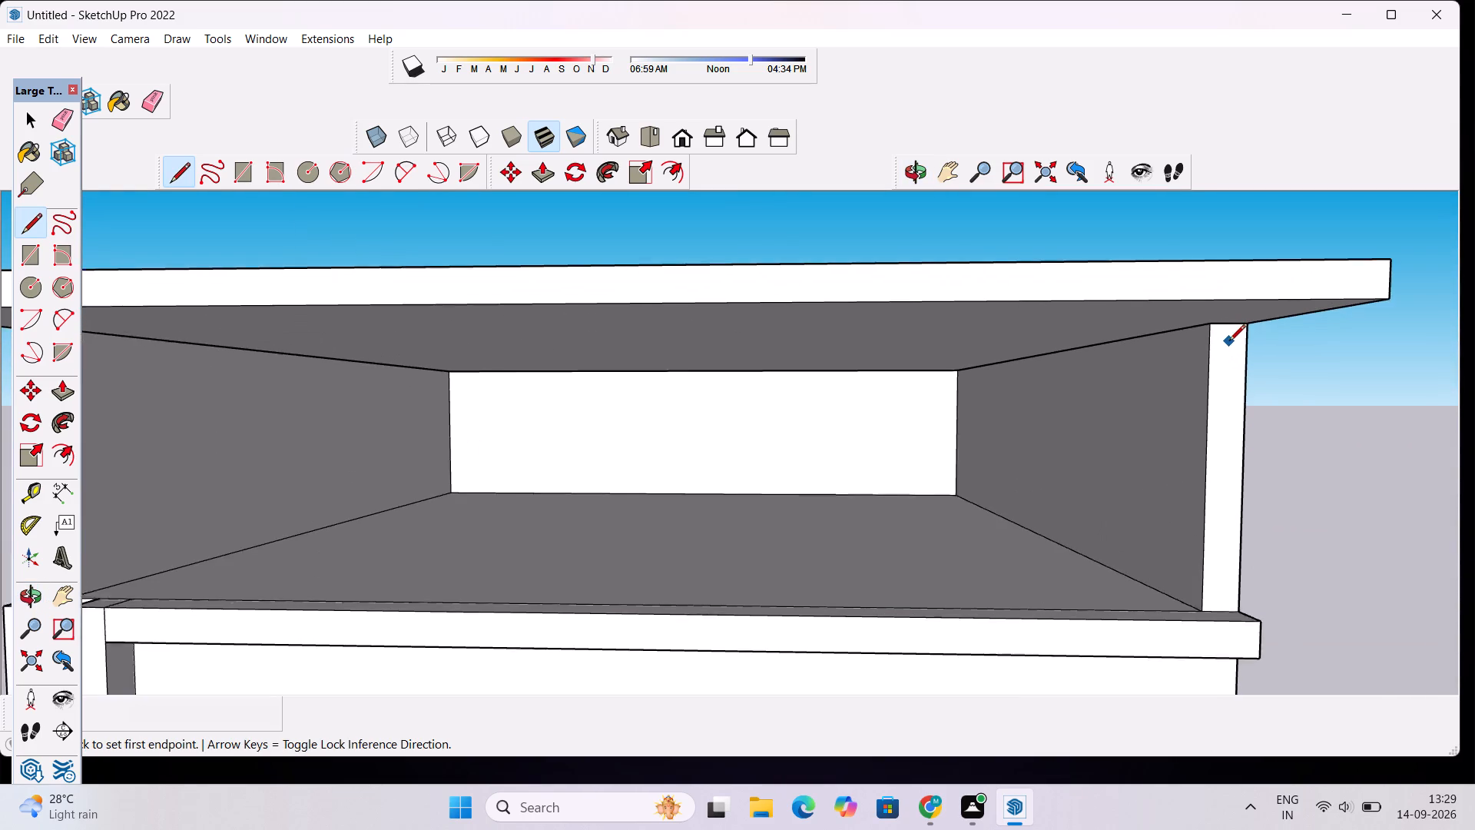
{"action": "scroll", "coordinate": [1229, 342], "scroll_direction": "up", "scroll_amount": 2}
{"action": "left_click", "coordinate": [1204, 326]}
{"action": "scroll", "coordinate": [1102, 327], "scroll_direction": "down", "scroll_amount": 9}
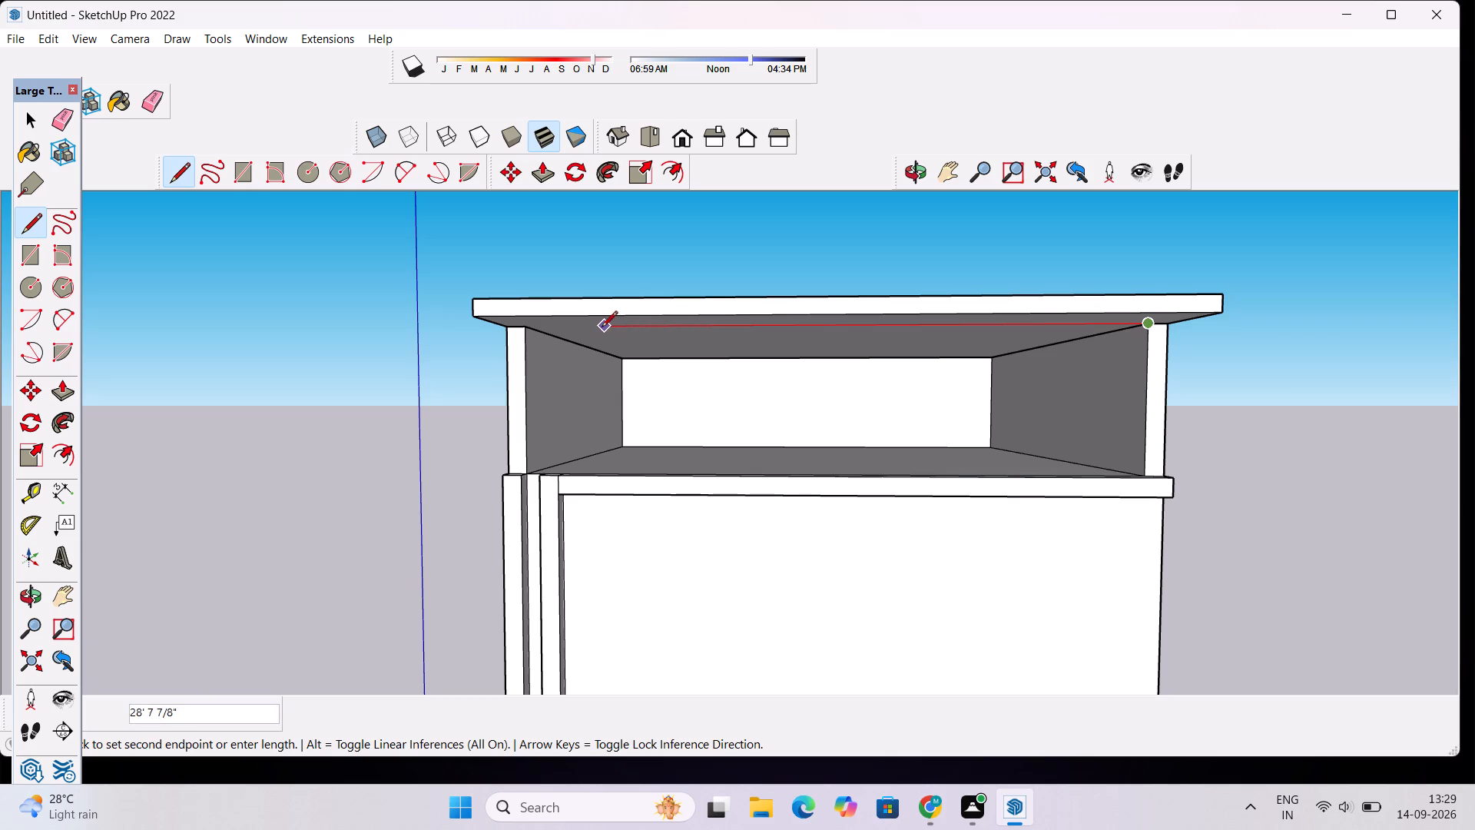
{"action": "left_click", "coordinate": [522, 326]}
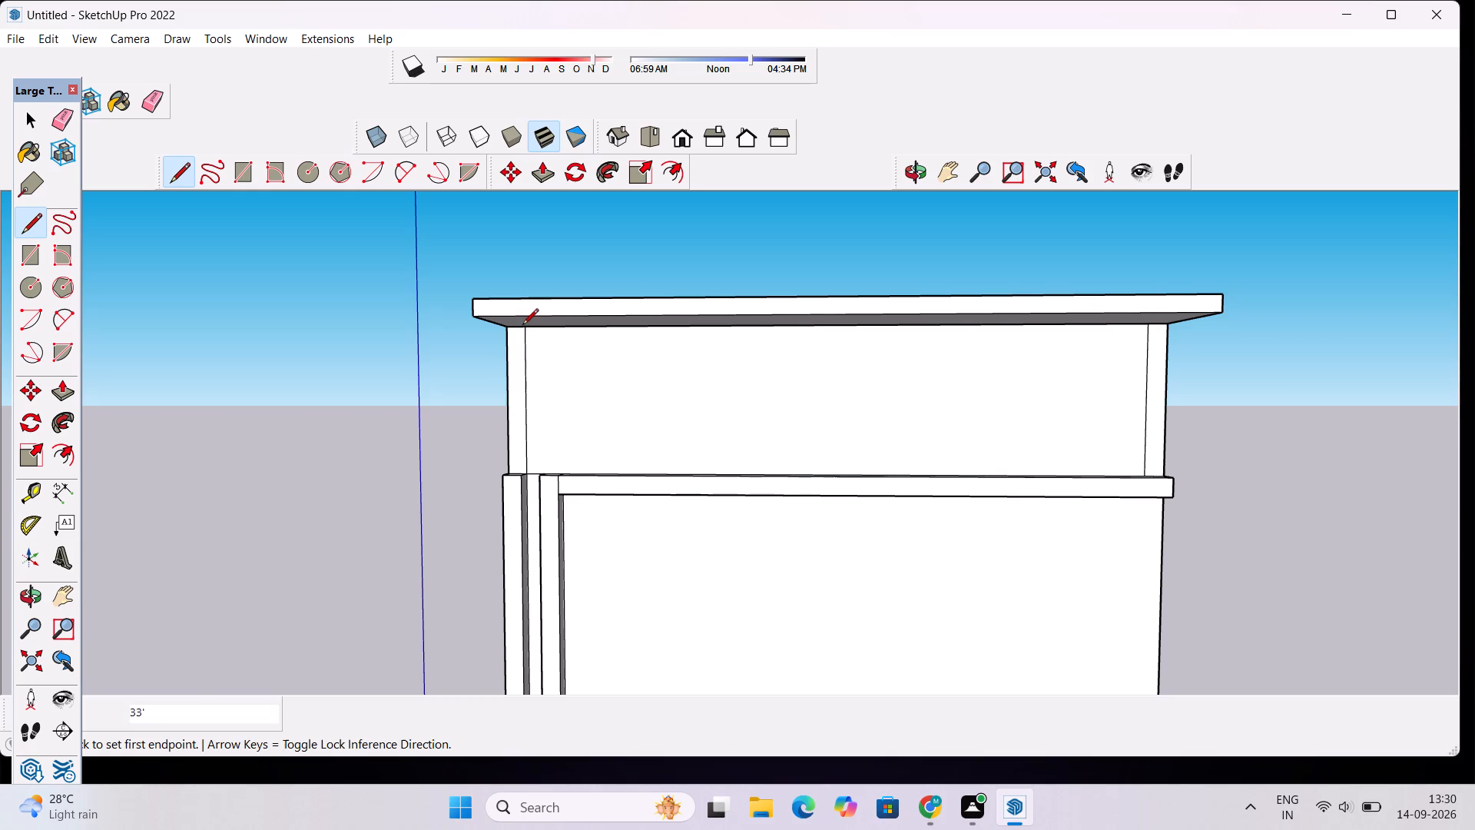
{"action": "key", "text": "space"}
{"action": "left_click", "coordinate": [907, 163]}
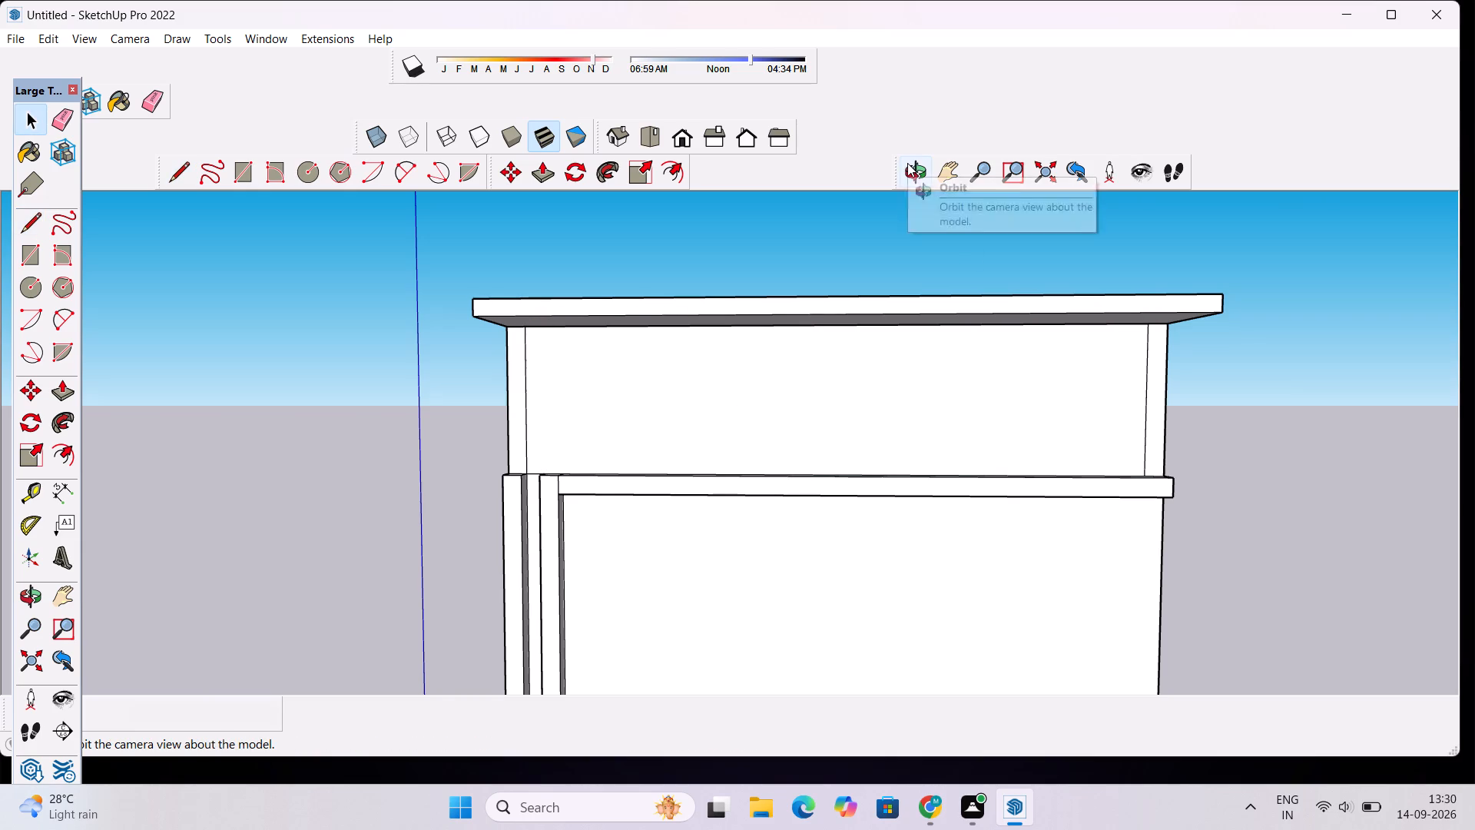
{"action": "left_click_drag", "start_coordinate": [853, 273], "coordinate": [847, 368]}
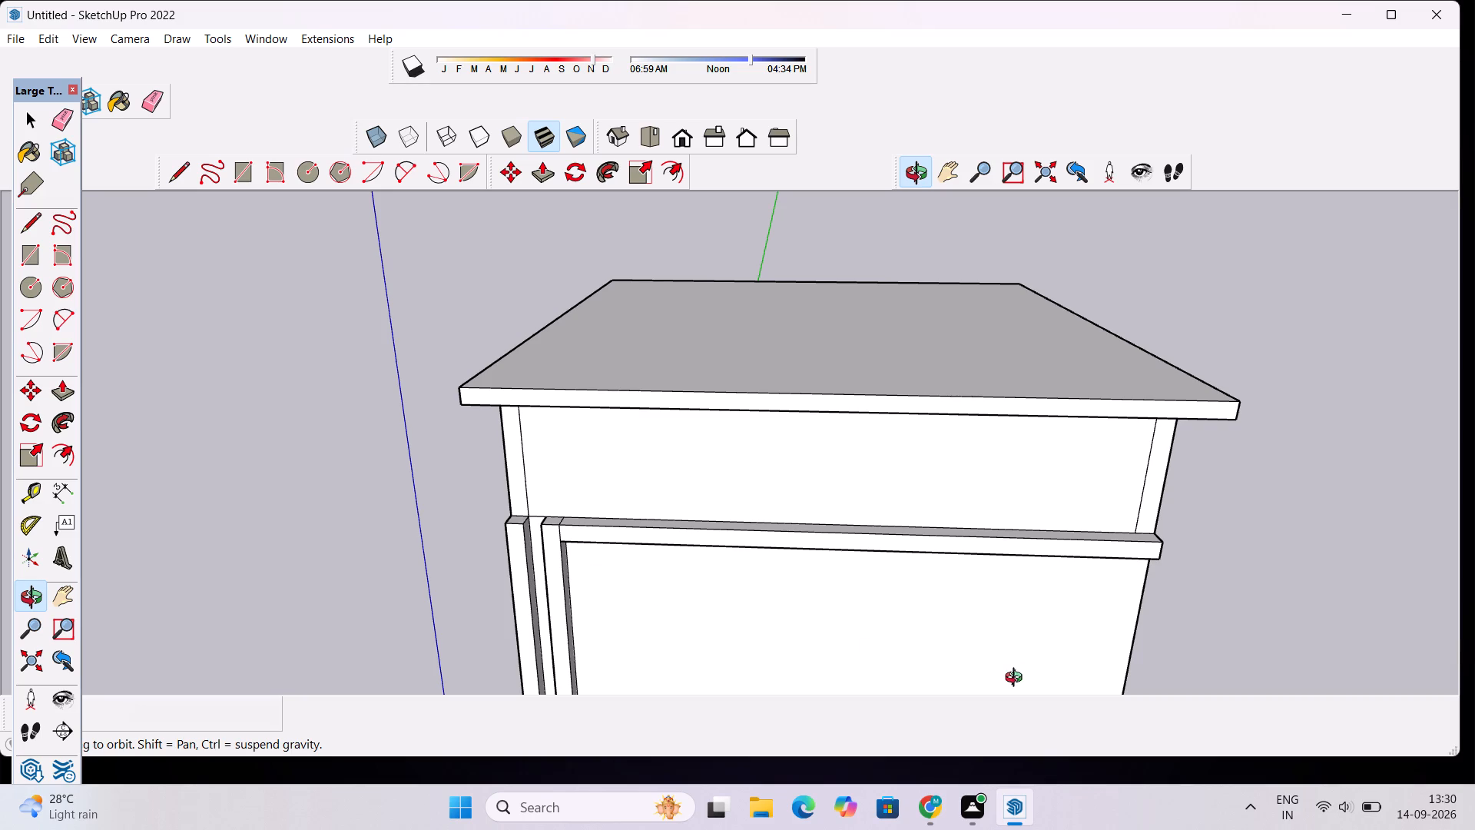
Extend the outer vertical strip at the facade's left edge upward 8' to the underside of the roof slab with Push/Pull.
{"action": "scroll", "coordinate": [724, 494], "scroll_direction": "up", "scroll_amount": 2}
{"action": "left_click_drag", "start_coordinate": [644, 496], "coordinate": [645, 524]}
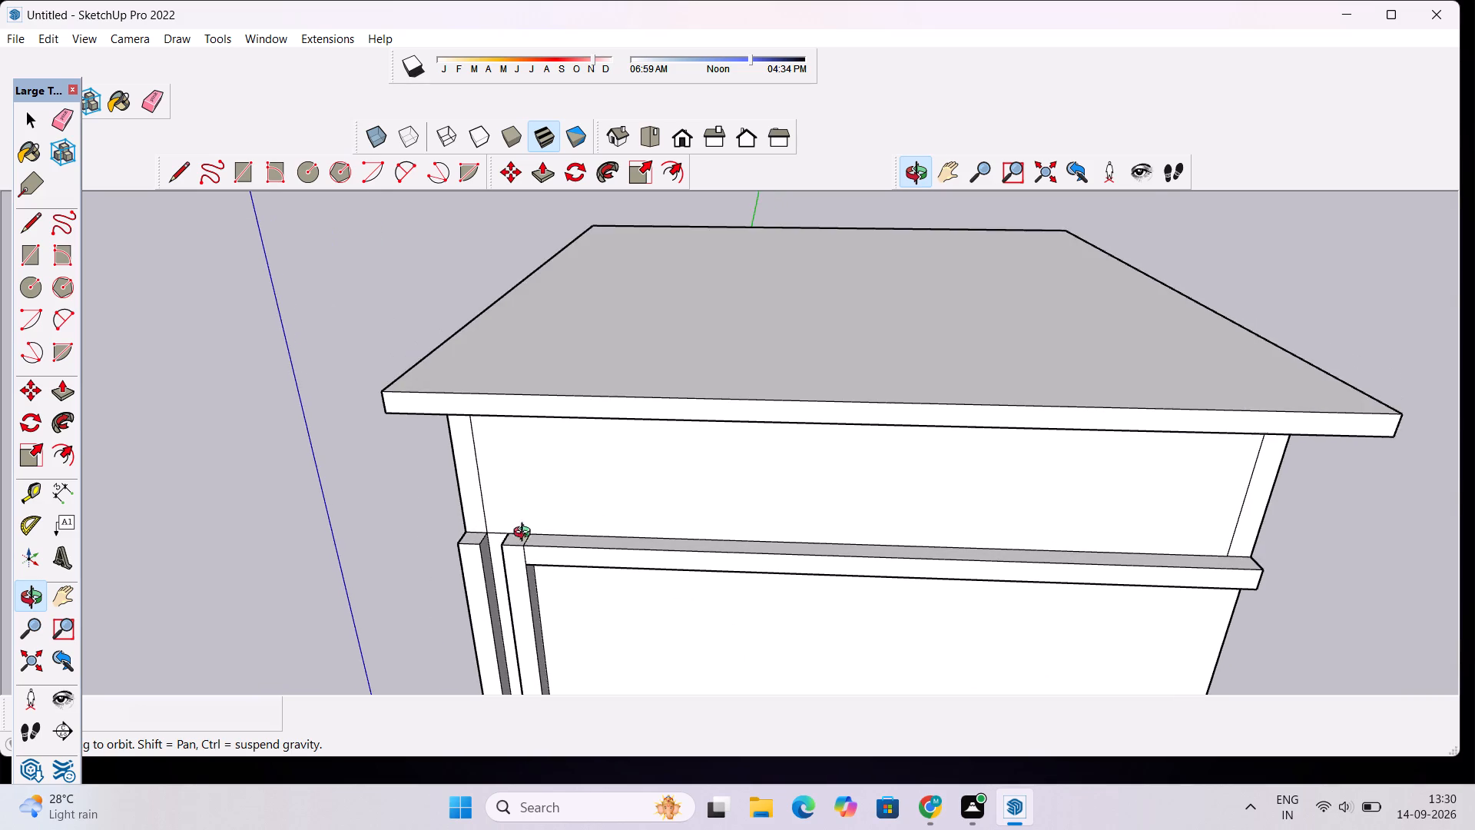
{"action": "scroll", "coordinate": [504, 538], "scroll_direction": "up", "scroll_amount": 3}
{"action": "scroll", "coordinate": [504, 534], "scroll_direction": "down", "scroll_amount": 3}
{"action": "left_click_drag", "start_coordinate": [507, 534], "coordinate": [664, 520], "text": "shift"}
{"action": "scroll", "coordinate": [662, 543], "scroll_direction": "up", "scroll_amount": 4}
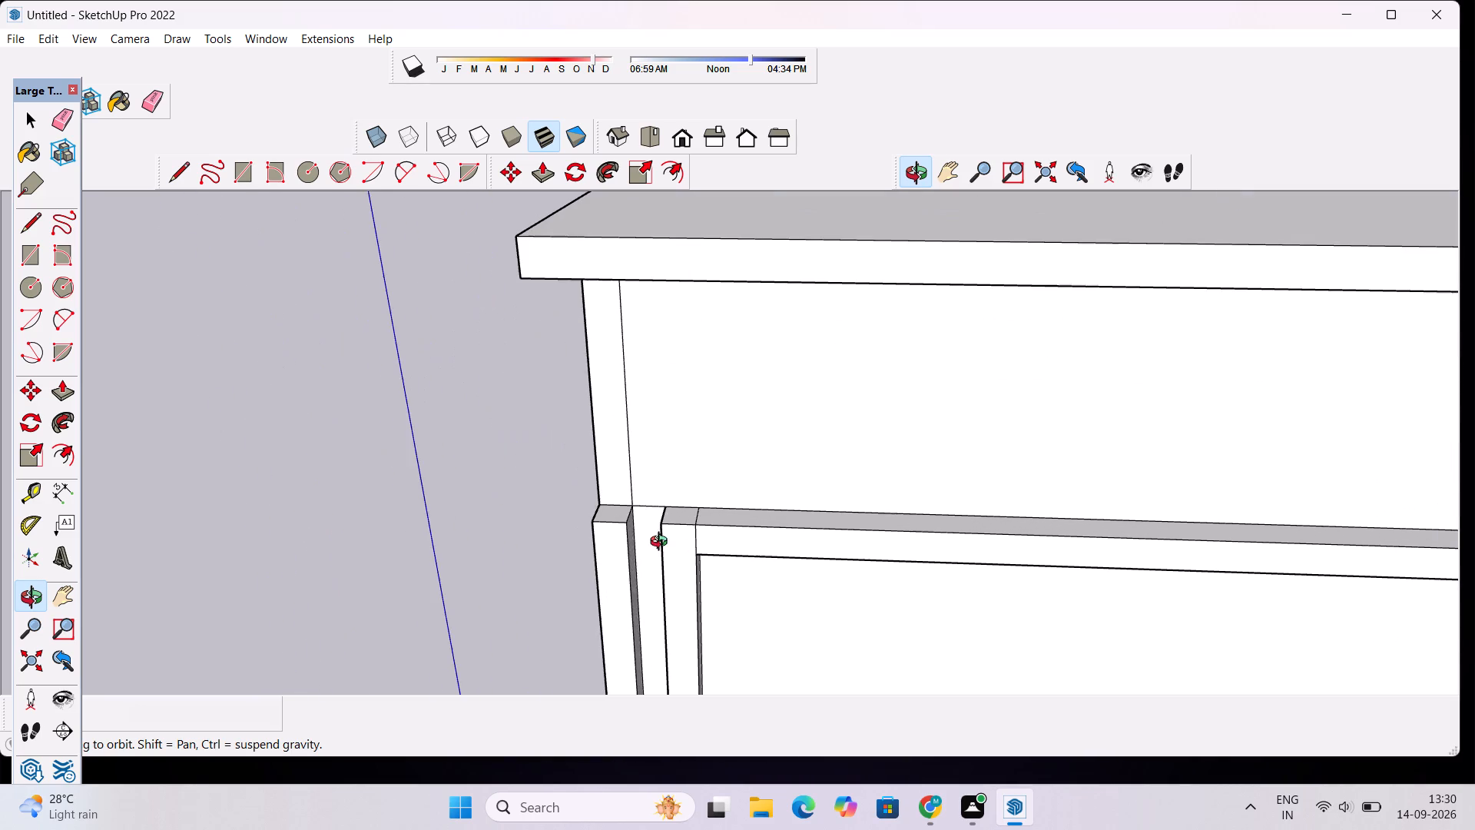
{"action": "left_click_drag", "start_coordinate": [731, 538], "coordinate": [577, 385]}
{"action": "left_click_drag", "start_coordinate": [608, 417], "coordinate": [567, 455]}
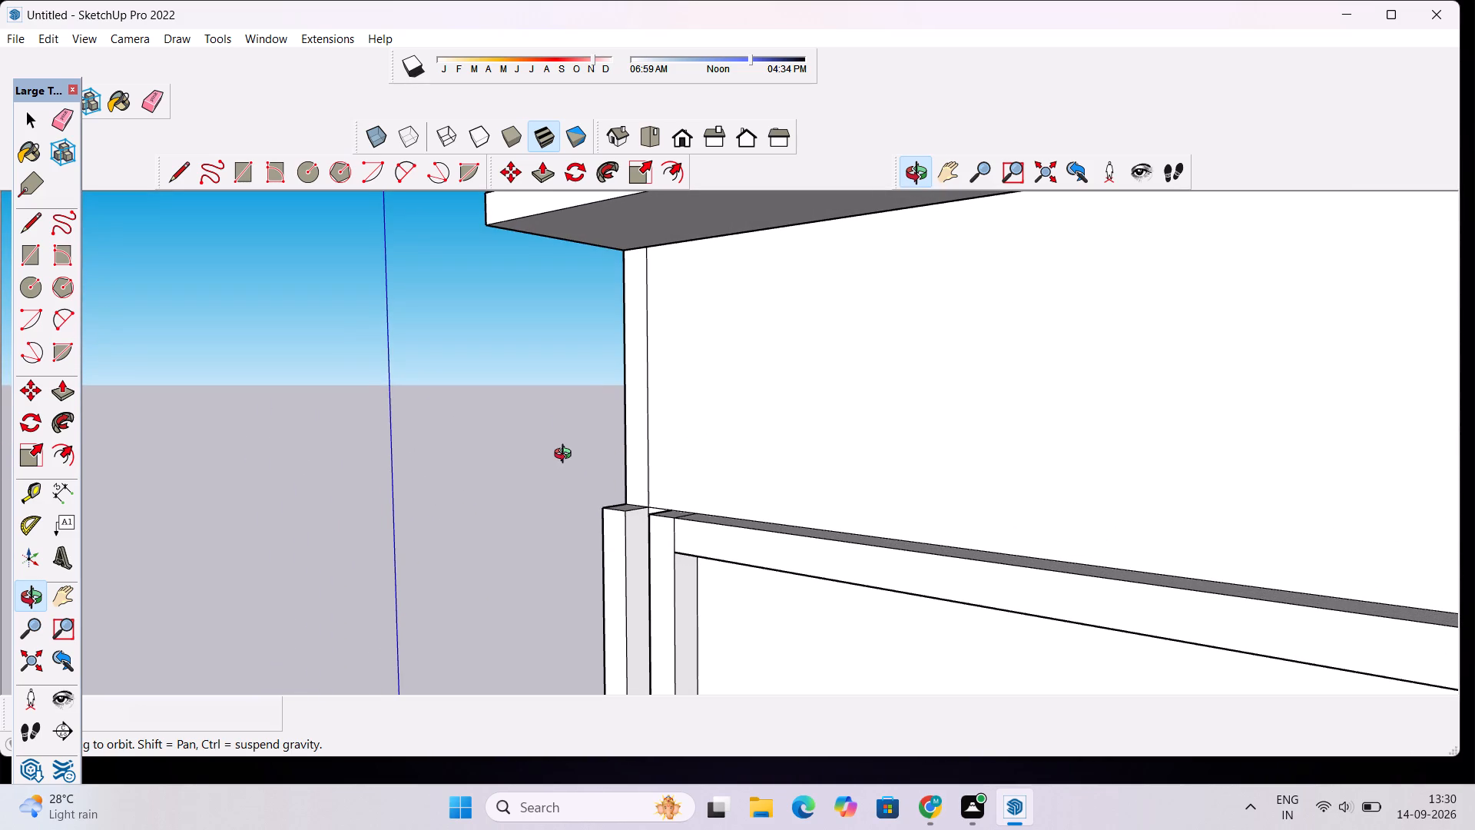
{"action": "left_click_drag", "start_coordinate": [621, 440], "coordinate": [600, 489]}
{"action": "left_click_drag", "start_coordinate": [599, 489], "coordinate": [561, 469]}
{"action": "key", "text": "p"}
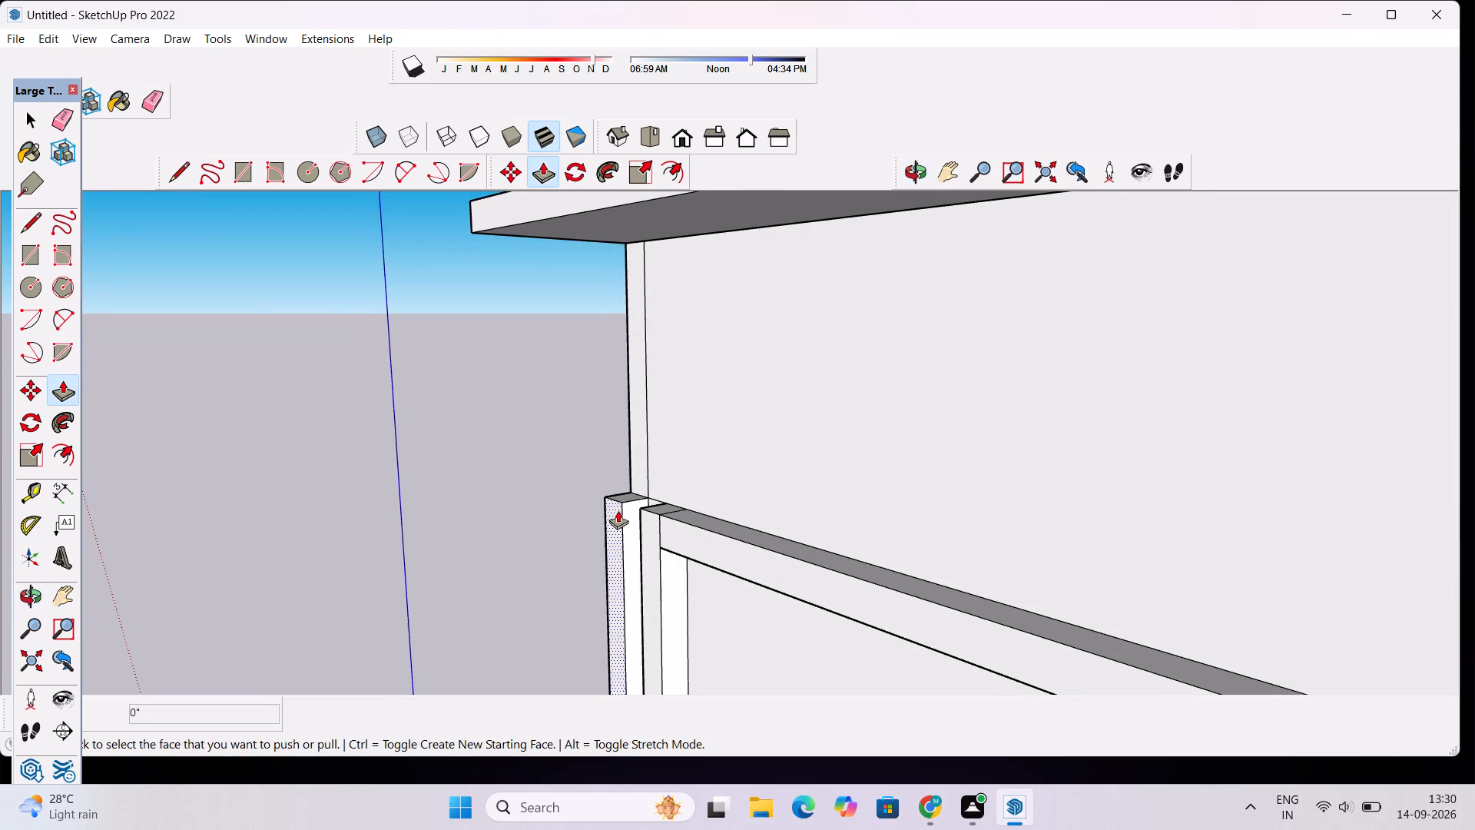
{"action": "scroll", "coordinate": [617, 499], "scroll_direction": "up", "scroll_amount": 4}
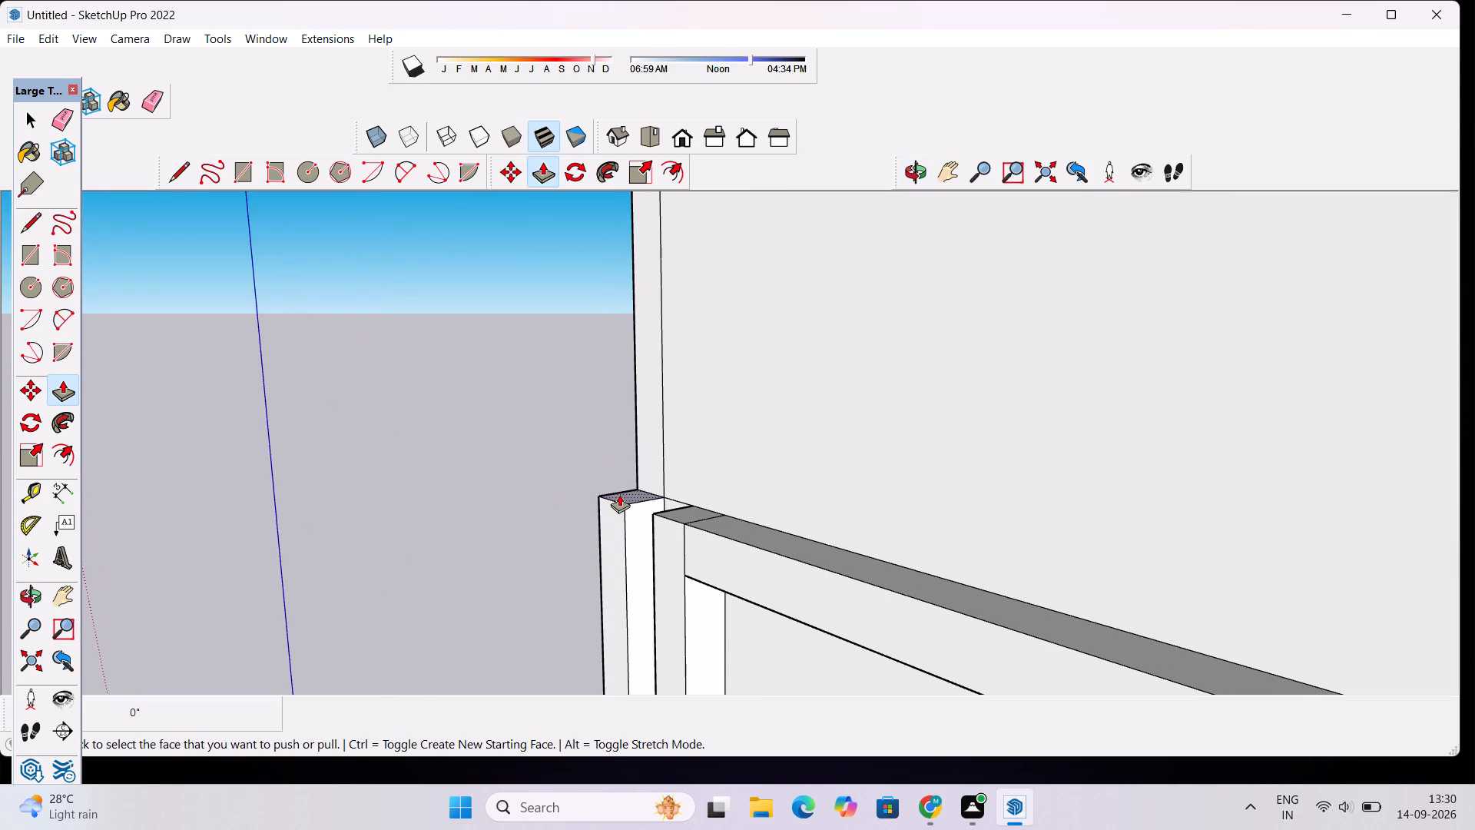
{"action": "left_click", "coordinate": [619, 494]}
{"action": "scroll", "coordinate": [622, 485], "scroll_direction": "down", "scroll_amount": 7}
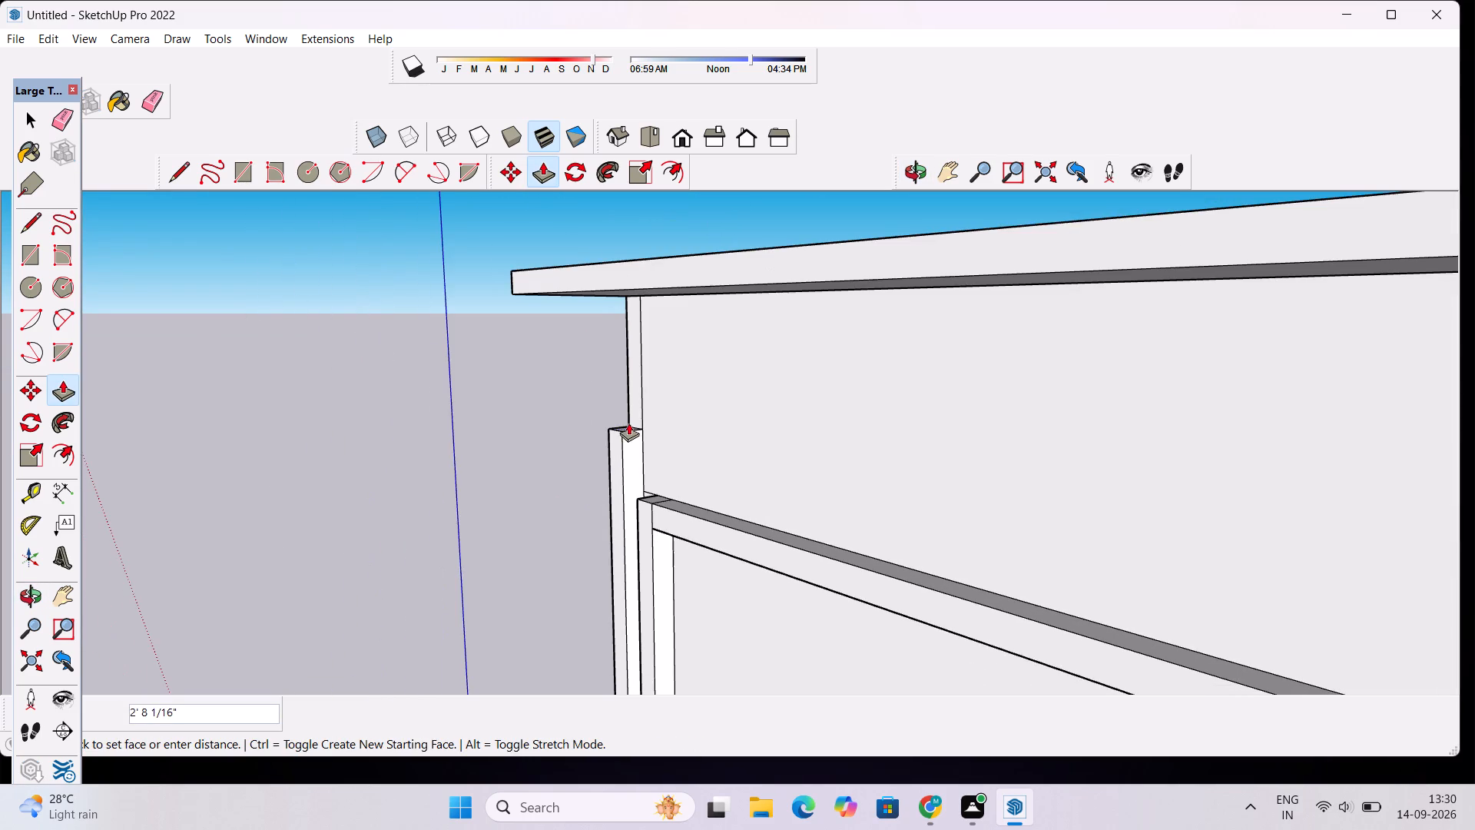
{"action": "scroll", "coordinate": [630, 410], "scroll_direction": "up", "scroll_amount": 4}
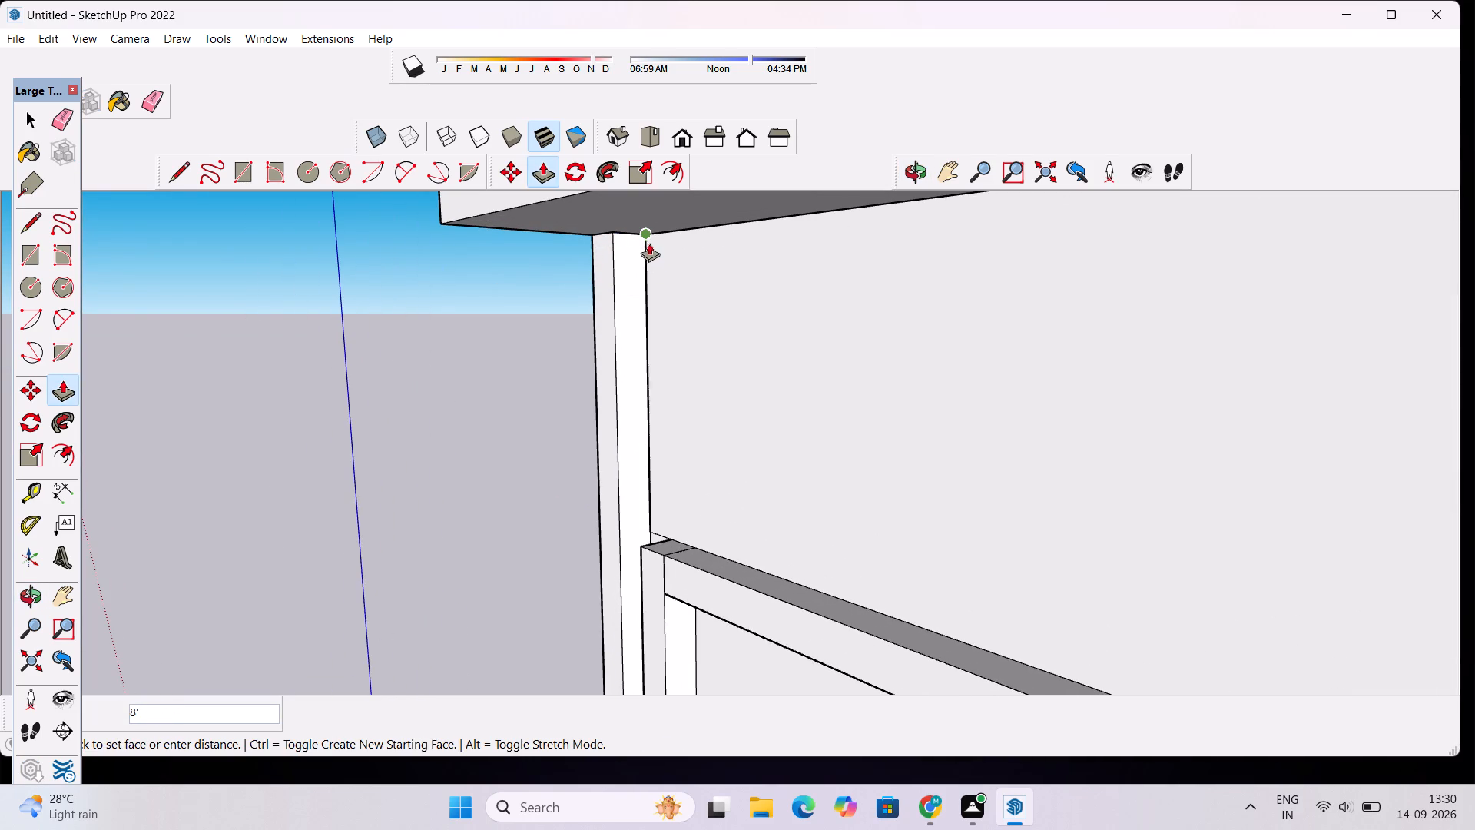
{"action": "left_click", "coordinate": [648, 239]}
Pull the top of the second vertical strip, beside the horizontal band, up 8' to meet the roof slab's underside.
{"action": "scroll", "coordinate": [648, 240], "scroll_direction": "down", "scroll_amount": 4}
{"action": "scroll", "coordinate": [657, 427], "scroll_direction": "up", "scroll_amount": 4}
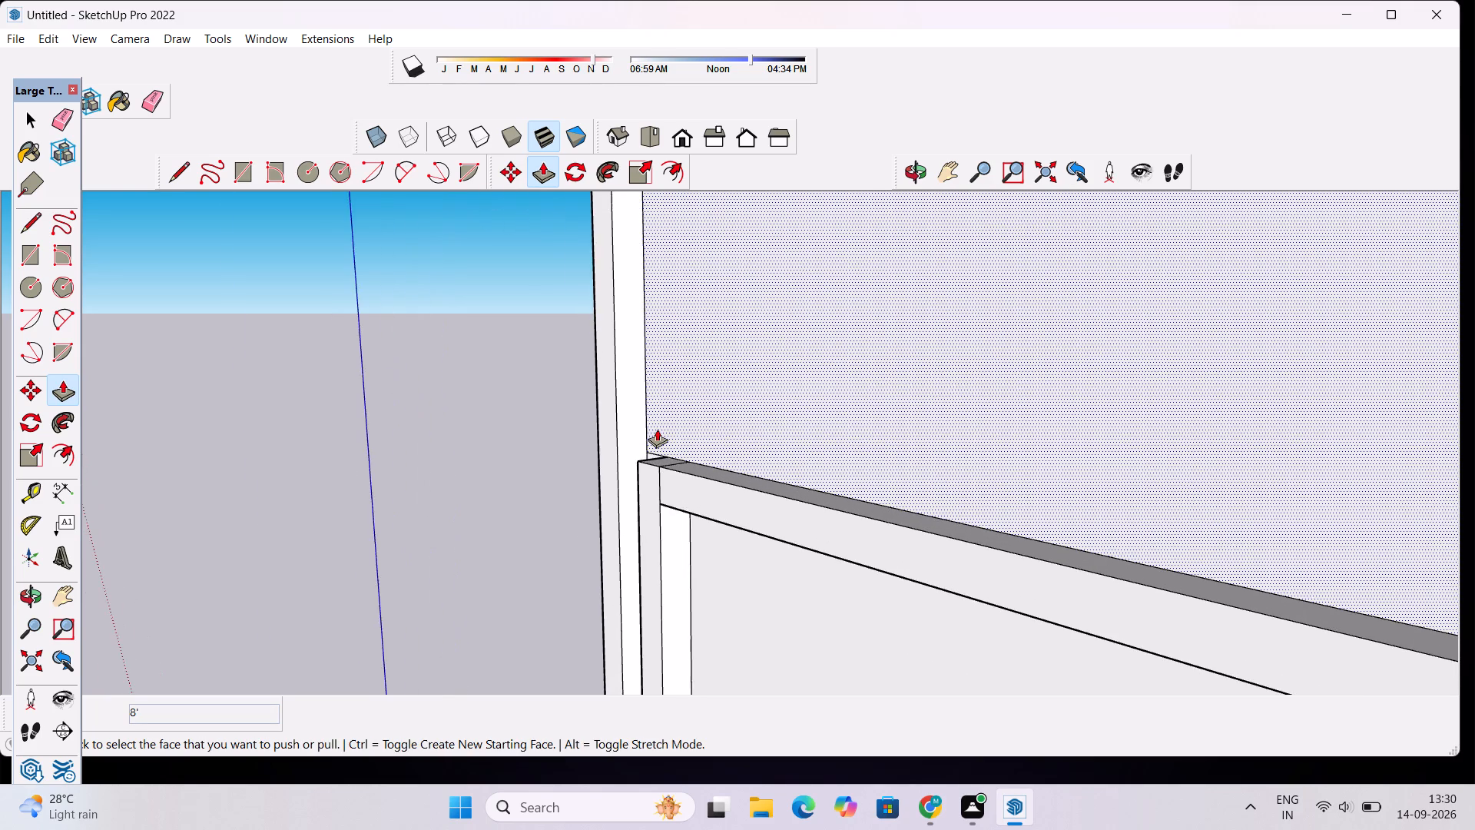
{"action": "scroll", "coordinate": [657, 429], "scroll_direction": "up", "scroll_amount": 4}
{"action": "left_click", "coordinate": [661, 486]}
{"action": "scroll", "coordinate": [658, 476], "scroll_direction": "down", "scroll_amount": 6}
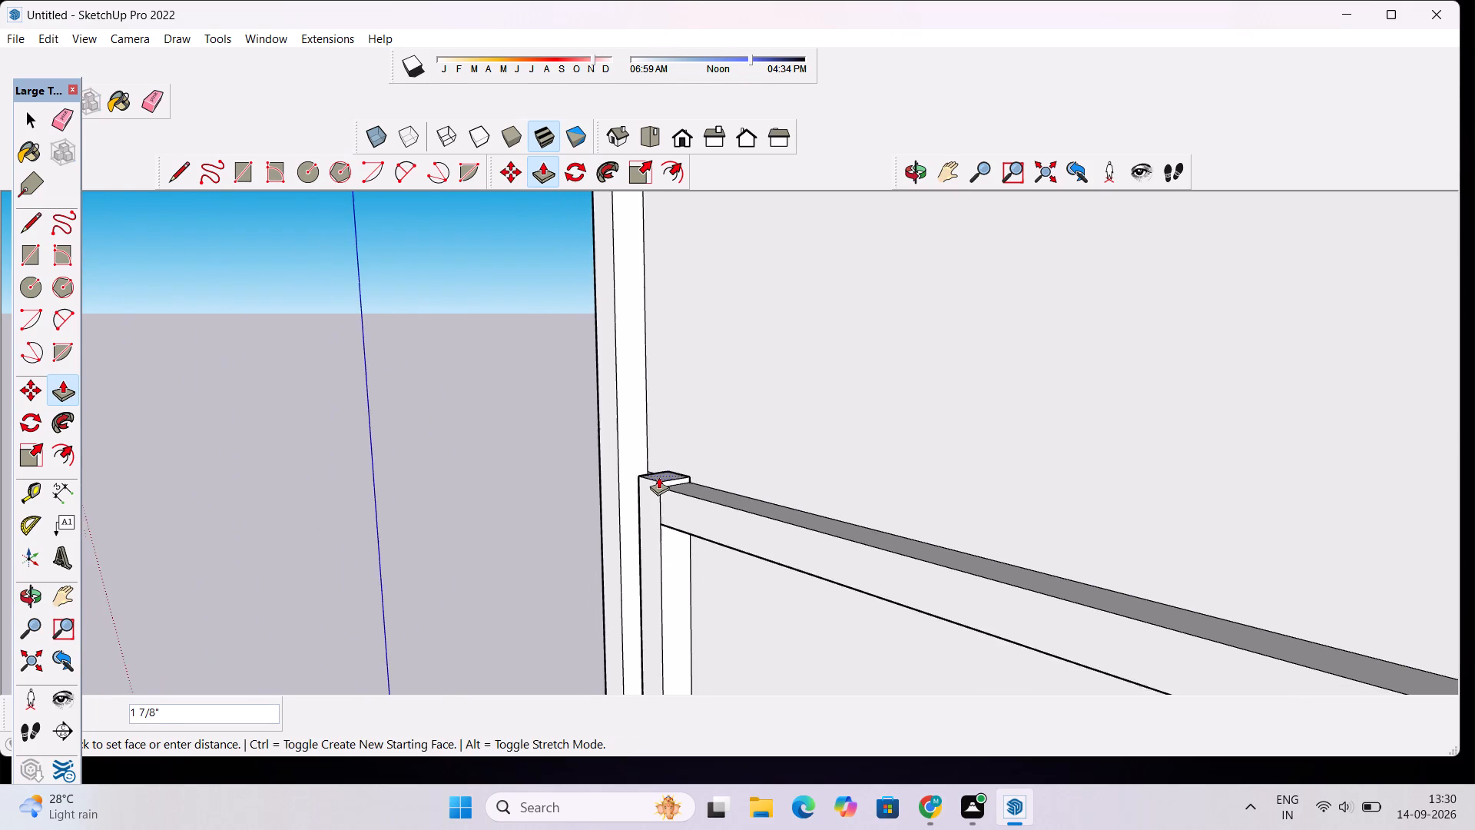
{"action": "scroll", "coordinate": [657, 440], "scroll_direction": "down", "scroll_amount": 4}
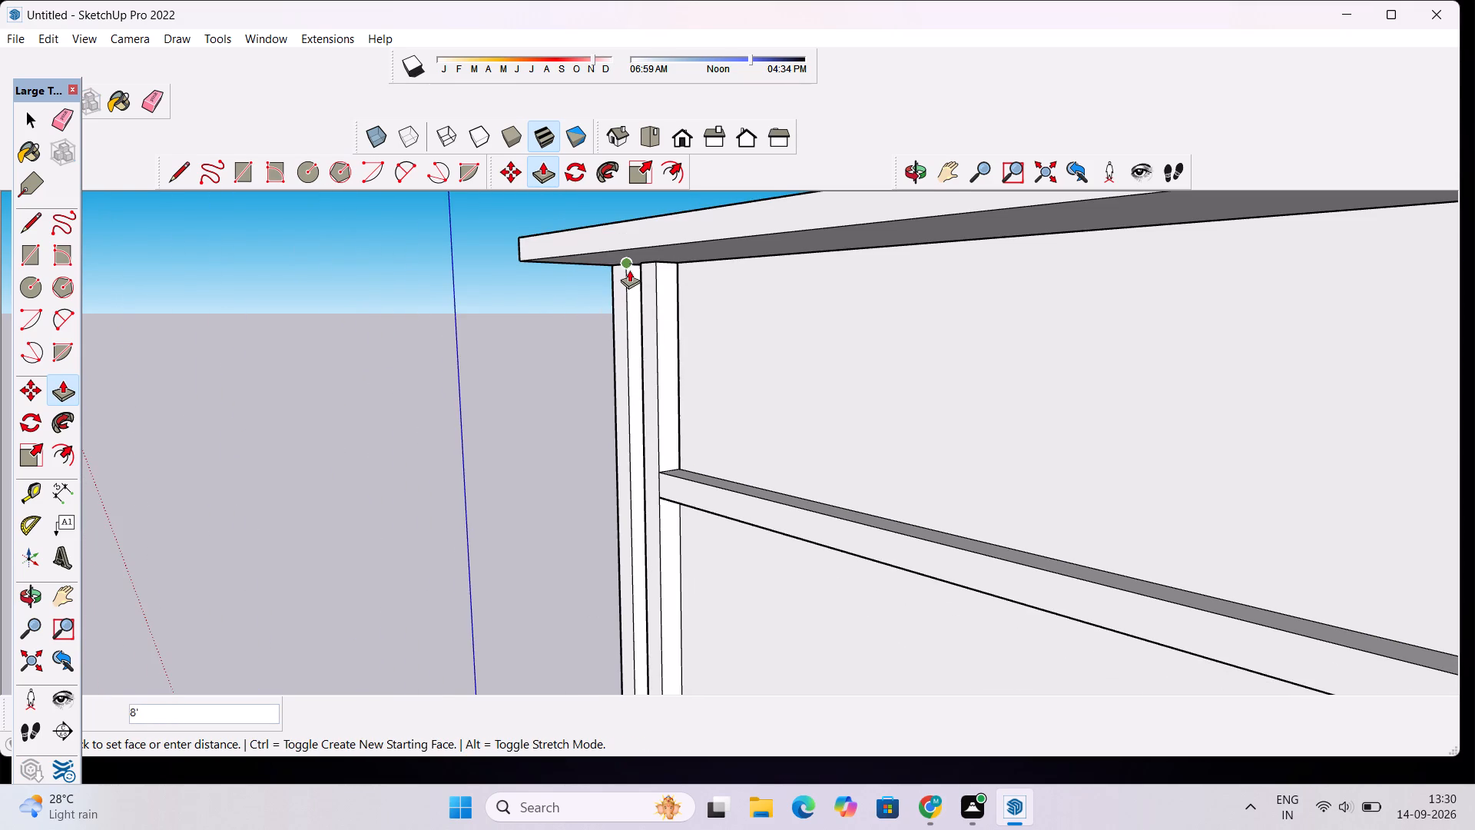
{"action": "left_click", "coordinate": [629, 270]}
Examine the extended vertical strips and the horizontal band on the upper facade from the front, above and below.
{"action": "left_click", "coordinate": [912, 174]}
{"action": "left_click_drag", "start_coordinate": [641, 330], "coordinate": [842, 371]}
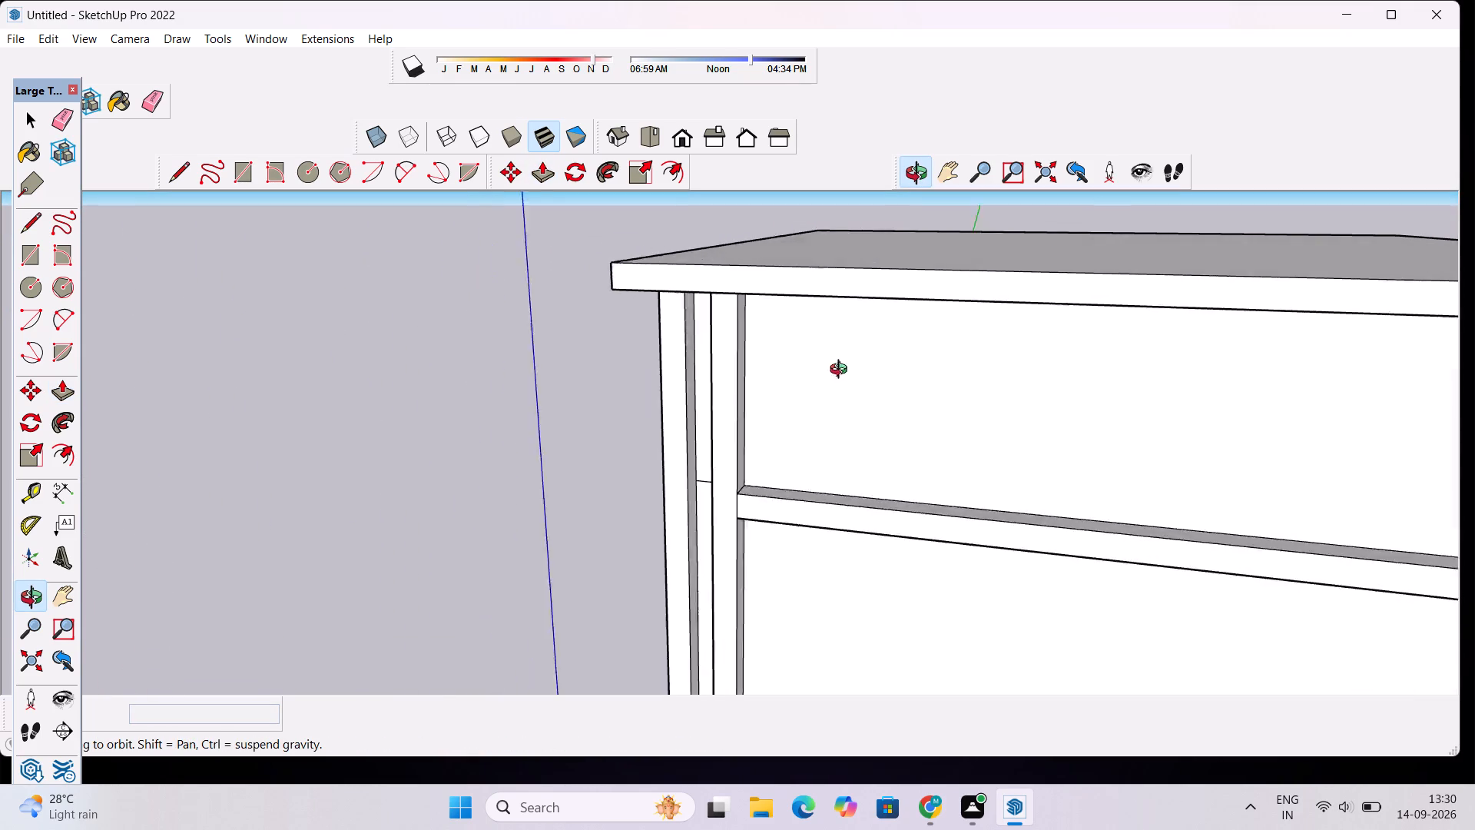
{"action": "left_click_drag", "start_coordinate": [842, 371], "coordinate": [890, 371]}
{"action": "scroll", "coordinate": [805, 416], "scroll_direction": "down", "scroll_amount": 5}
{"action": "left_click_drag", "start_coordinate": [747, 463], "coordinate": [840, 369]}
{"action": "scroll", "coordinate": [842, 371], "scroll_direction": "down", "scroll_amount": 5}
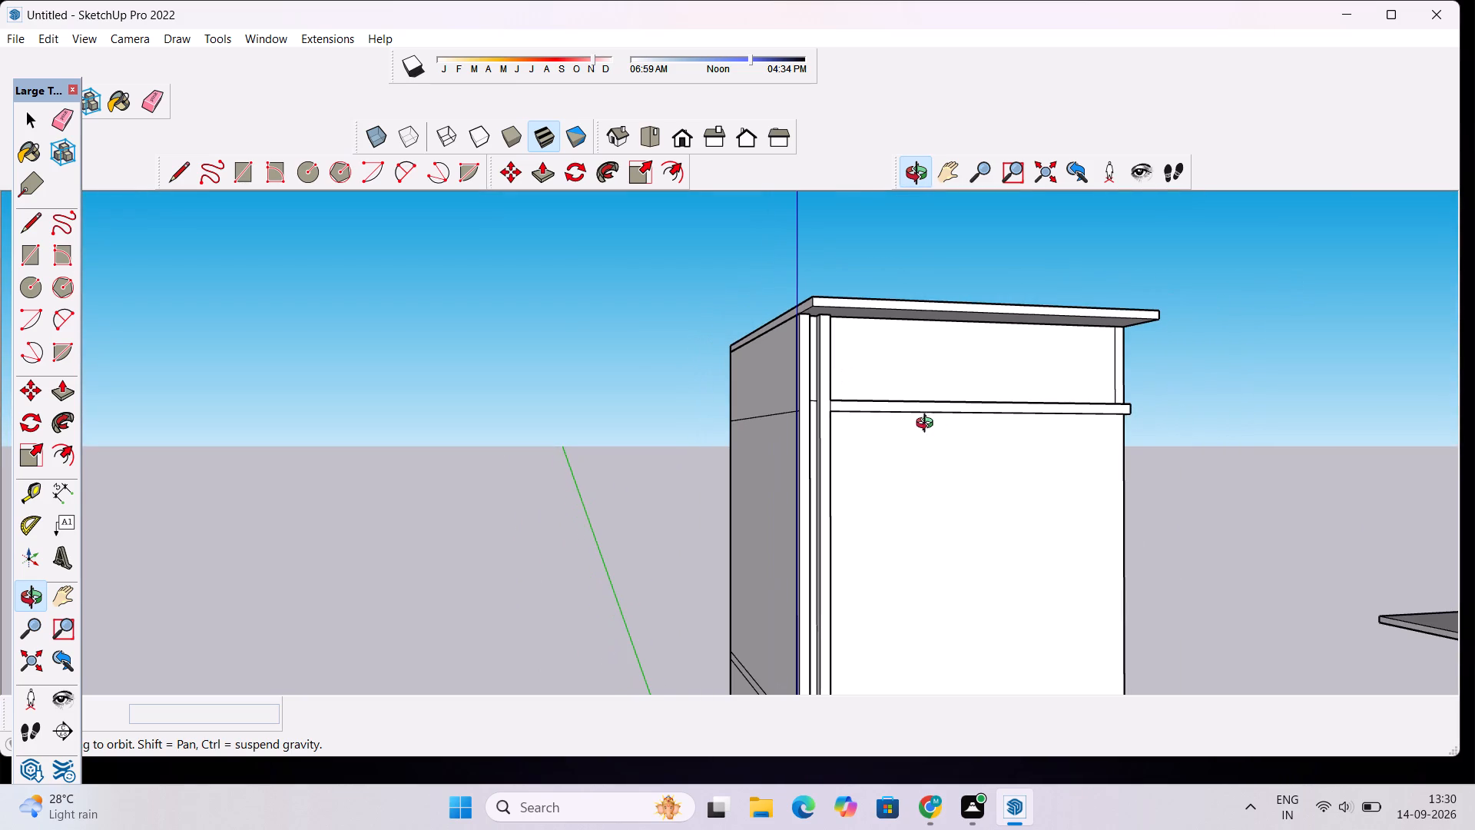
{"action": "left_click_drag", "start_coordinate": [938, 423], "coordinate": [638, 386], "text": "shift"}
{"action": "scroll", "coordinate": [679, 369], "scroll_direction": "up", "scroll_amount": 4}
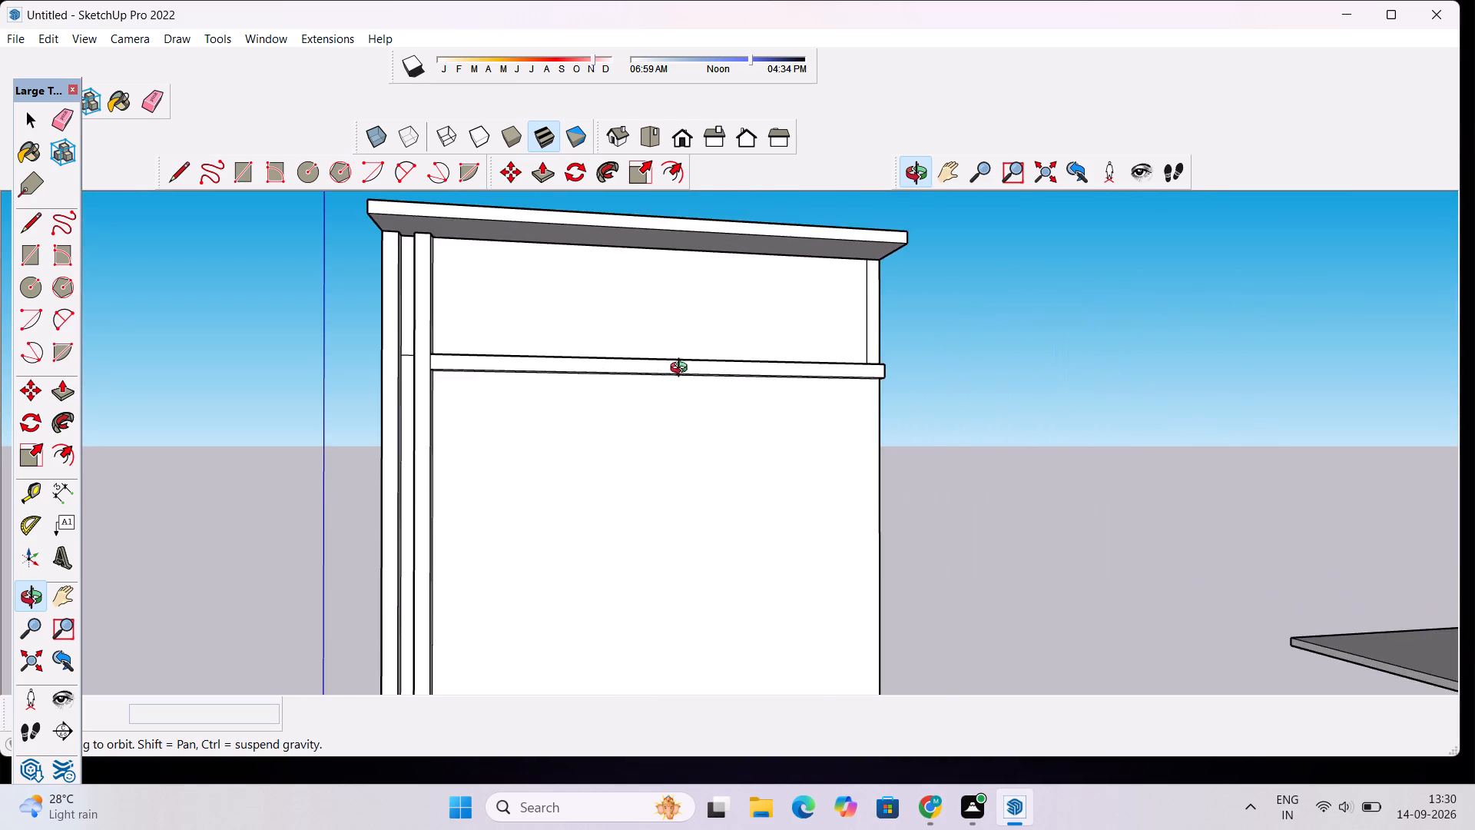
{"action": "left_click_drag", "start_coordinate": [689, 377], "coordinate": [665, 463]}
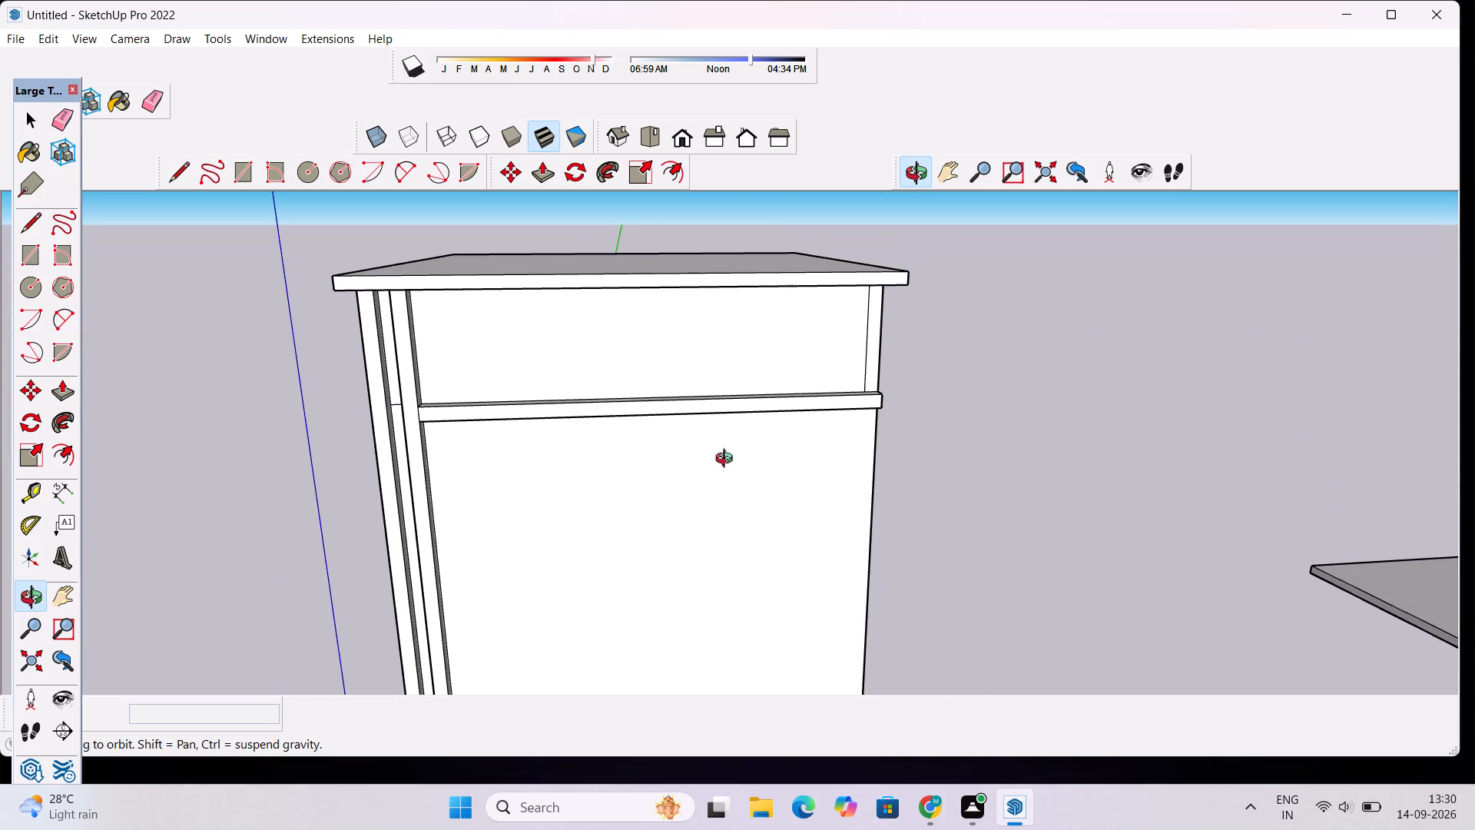
{"action": "left_click_drag", "start_coordinate": [887, 407], "coordinate": [864, 516]}
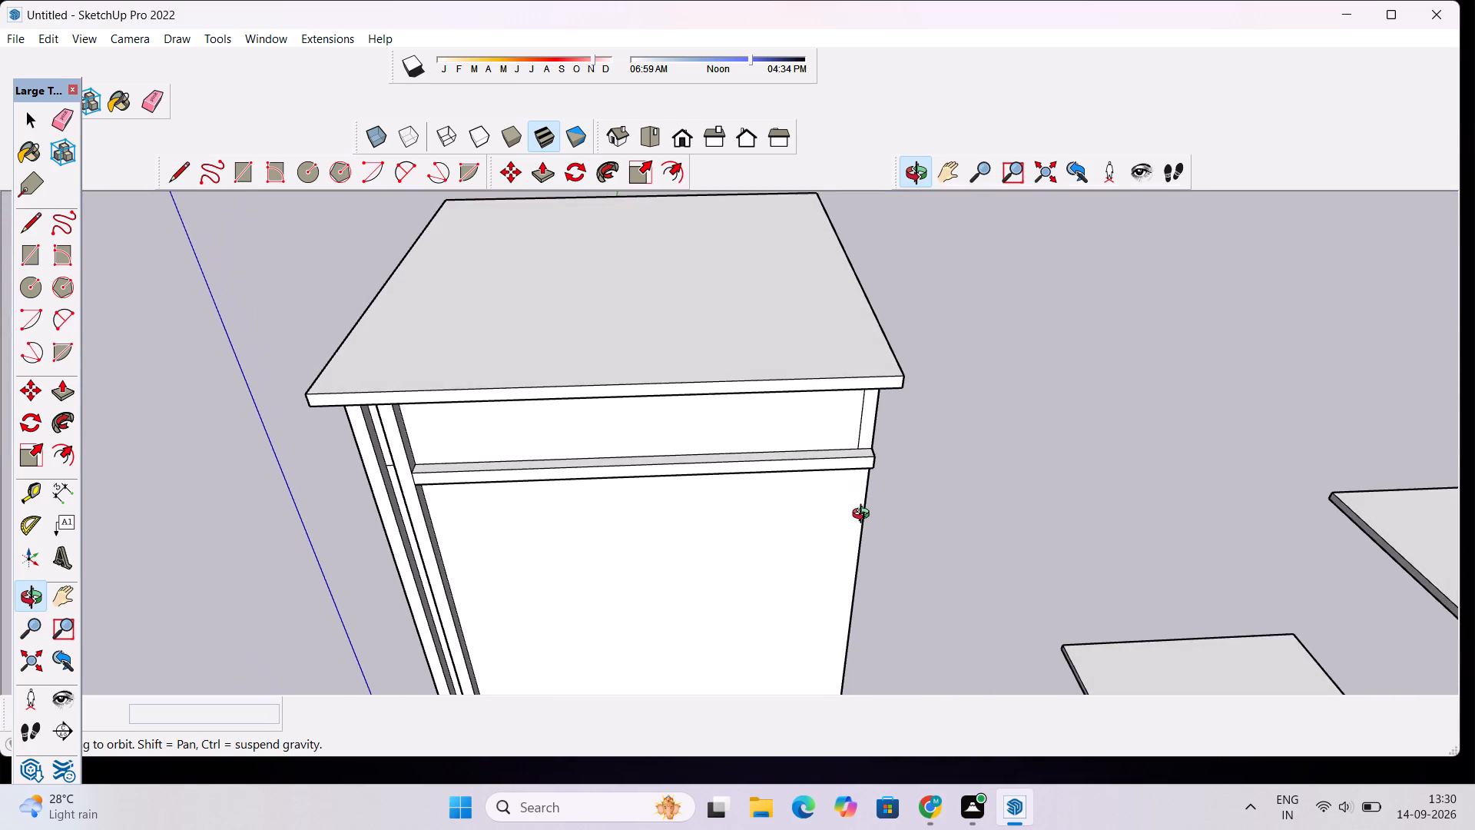
{"action": "left_click_drag", "start_coordinate": [864, 516], "coordinate": [873, 341]}
{"action": "left_click", "coordinate": [873, 341]}
{"action": "scroll", "coordinate": [867, 414], "scroll_direction": "down", "scroll_amount": 4}
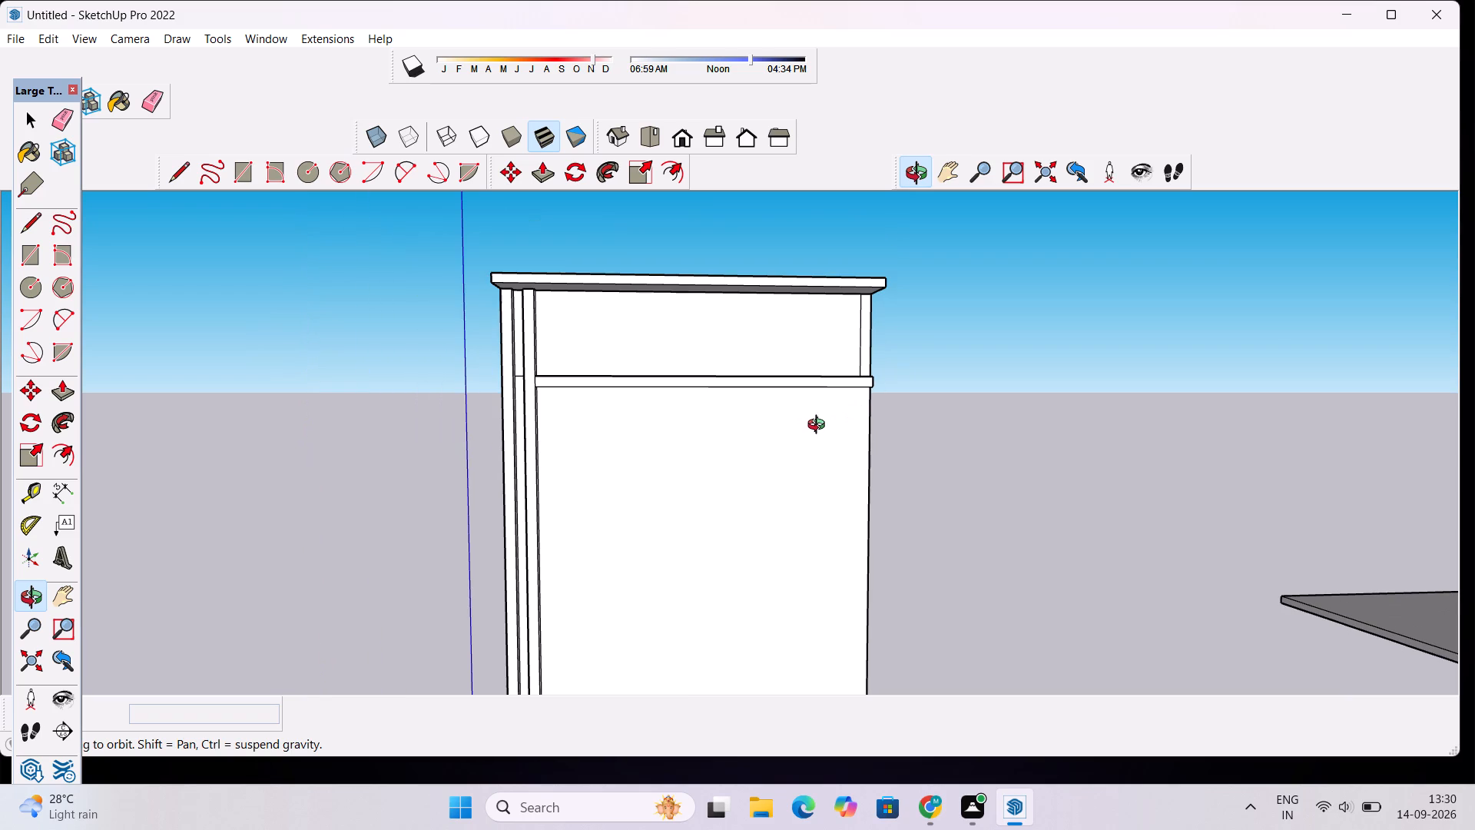
{"action": "scroll", "coordinate": [750, 418], "scroll_direction": "down", "scroll_amount": 3}
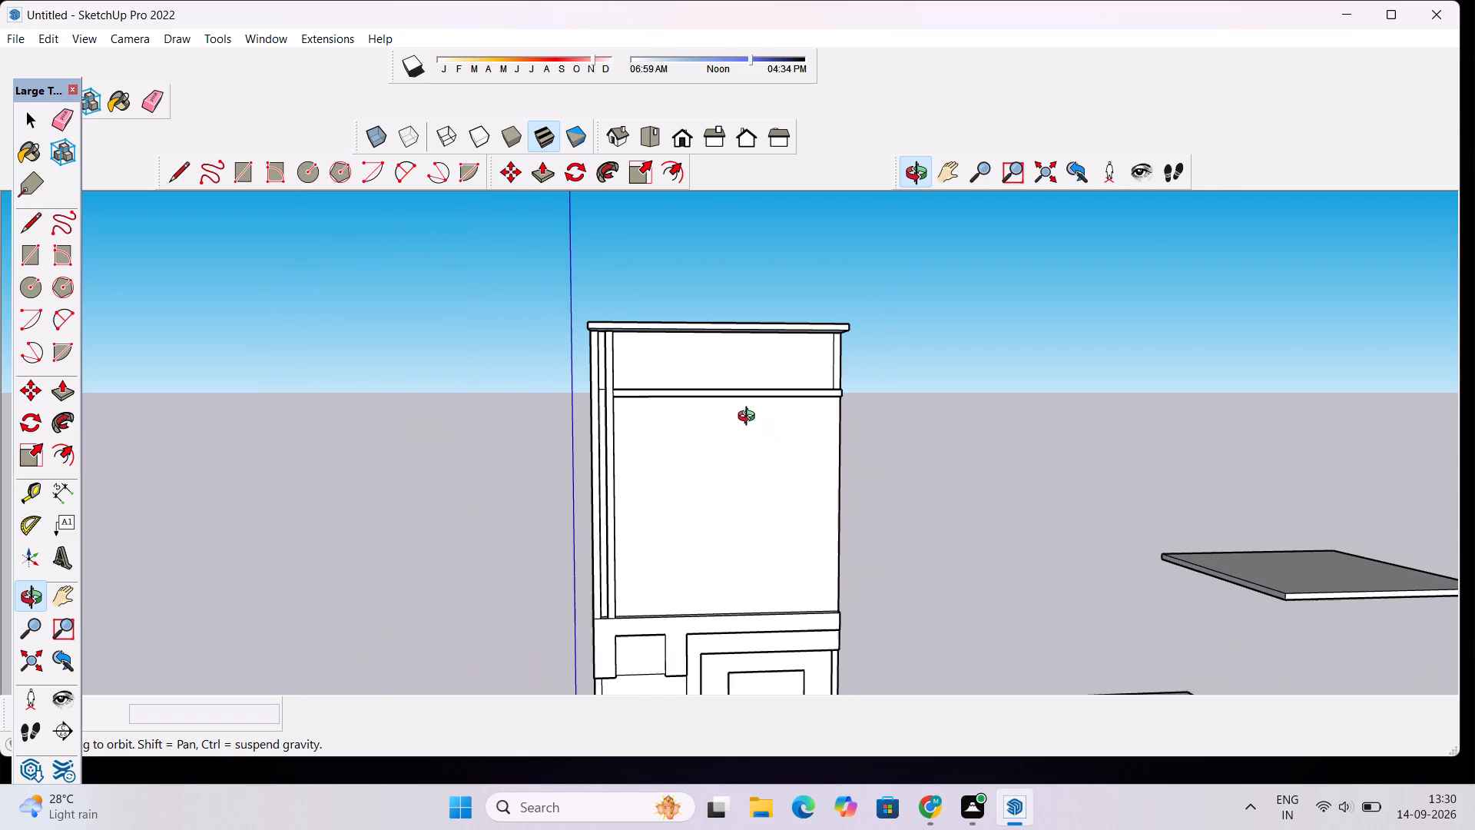
{"action": "left_click_drag", "start_coordinate": [721, 476], "coordinate": [696, 400]}
{"action": "scroll", "coordinate": [694, 395], "scroll_direction": "up", "scroll_amount": 5}
{"action": "scroll", "coordinate": [769, 393], "scroll_direction": "up", "scroll_amount": 4}
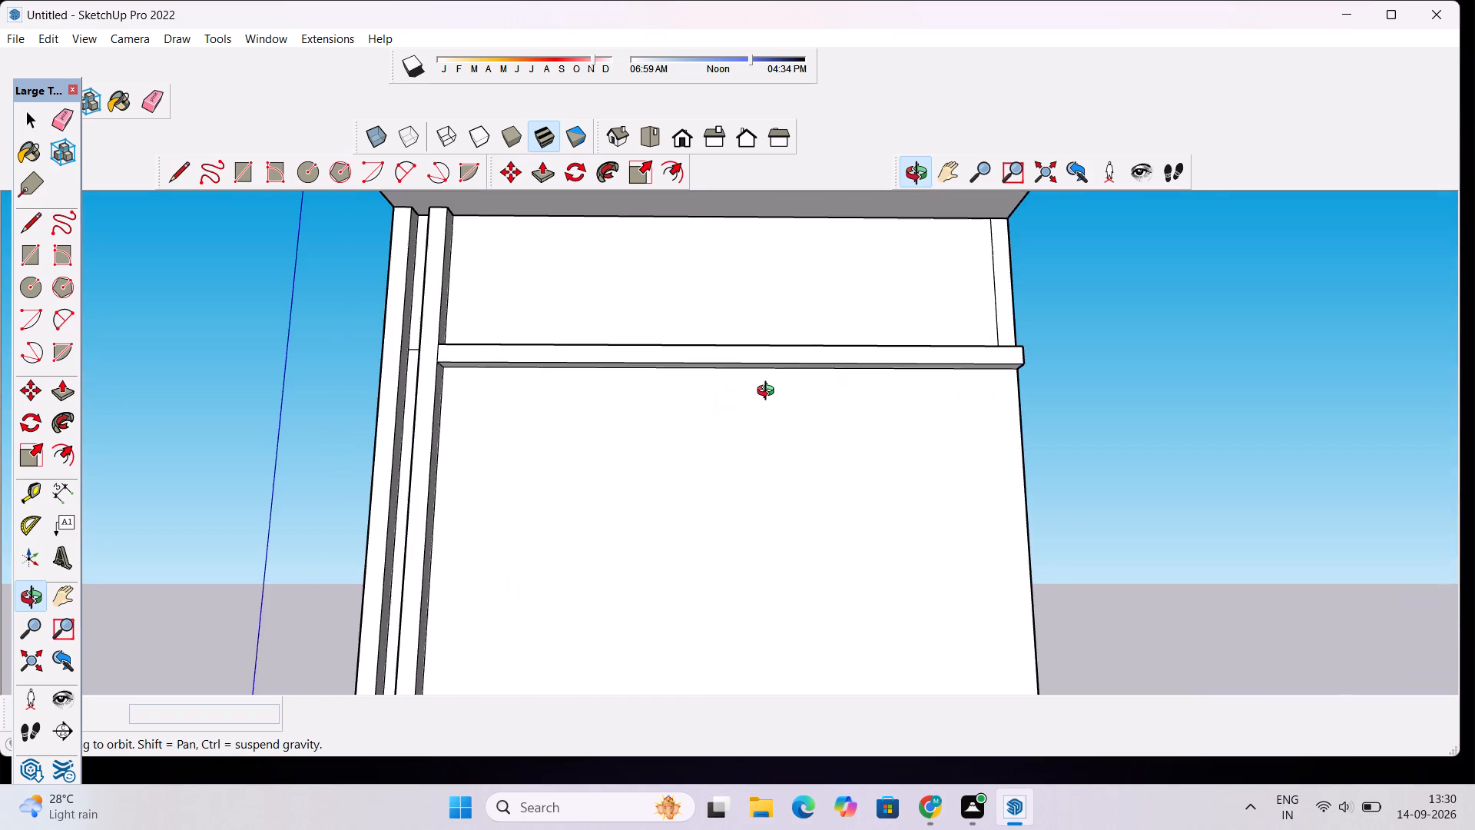
{"action": "scroll", "coordinate": [757, 348], "scroll_direction": "down", "scroll_amount": 3}
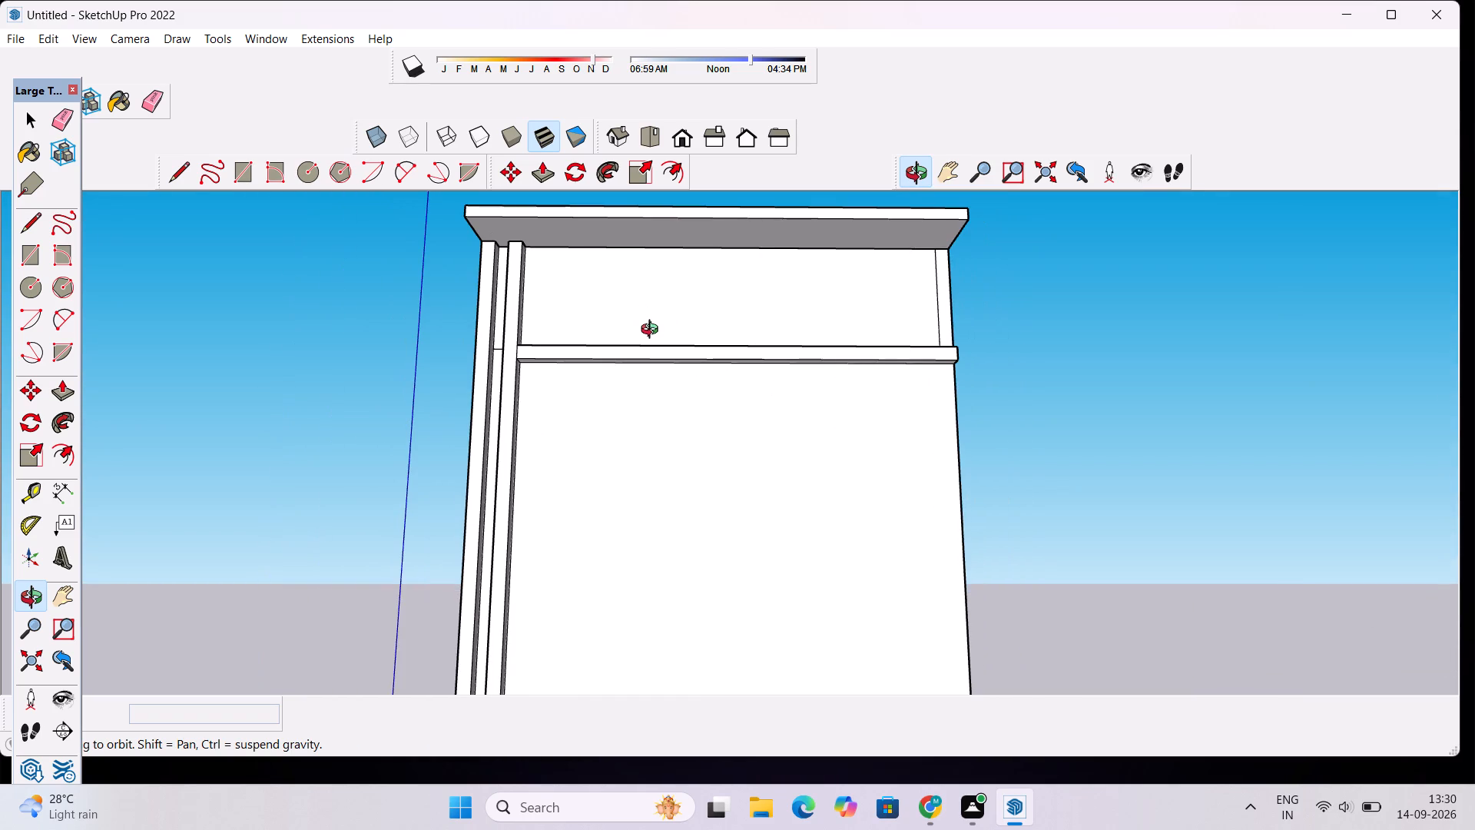
{"action": "scroll", "coordinate": [653, 332], "scroll_direction": "down", "scroll_amount": 3}
{"action": "left_click_drag", "start_coordinate": [665, 344], "coordinate": [667, 400]}
{"action": "scroll", "coordinate": [694, 393], "scroll_direction": "down", "scroll_amount": 4}
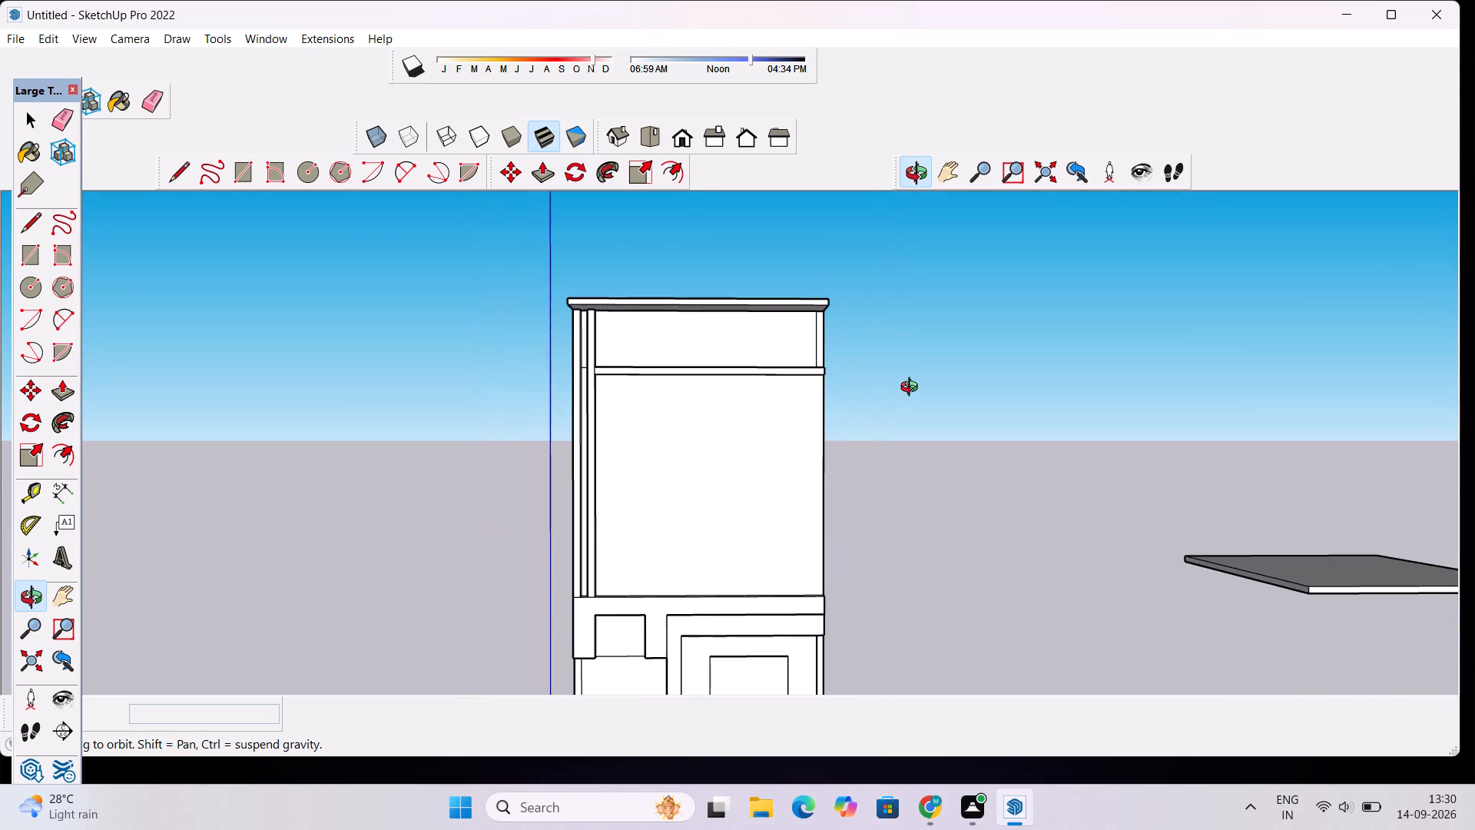
{"action": "scroll", "coordinate": [866, 388], "scroll_direction": "up", "scroll_amount": 7}
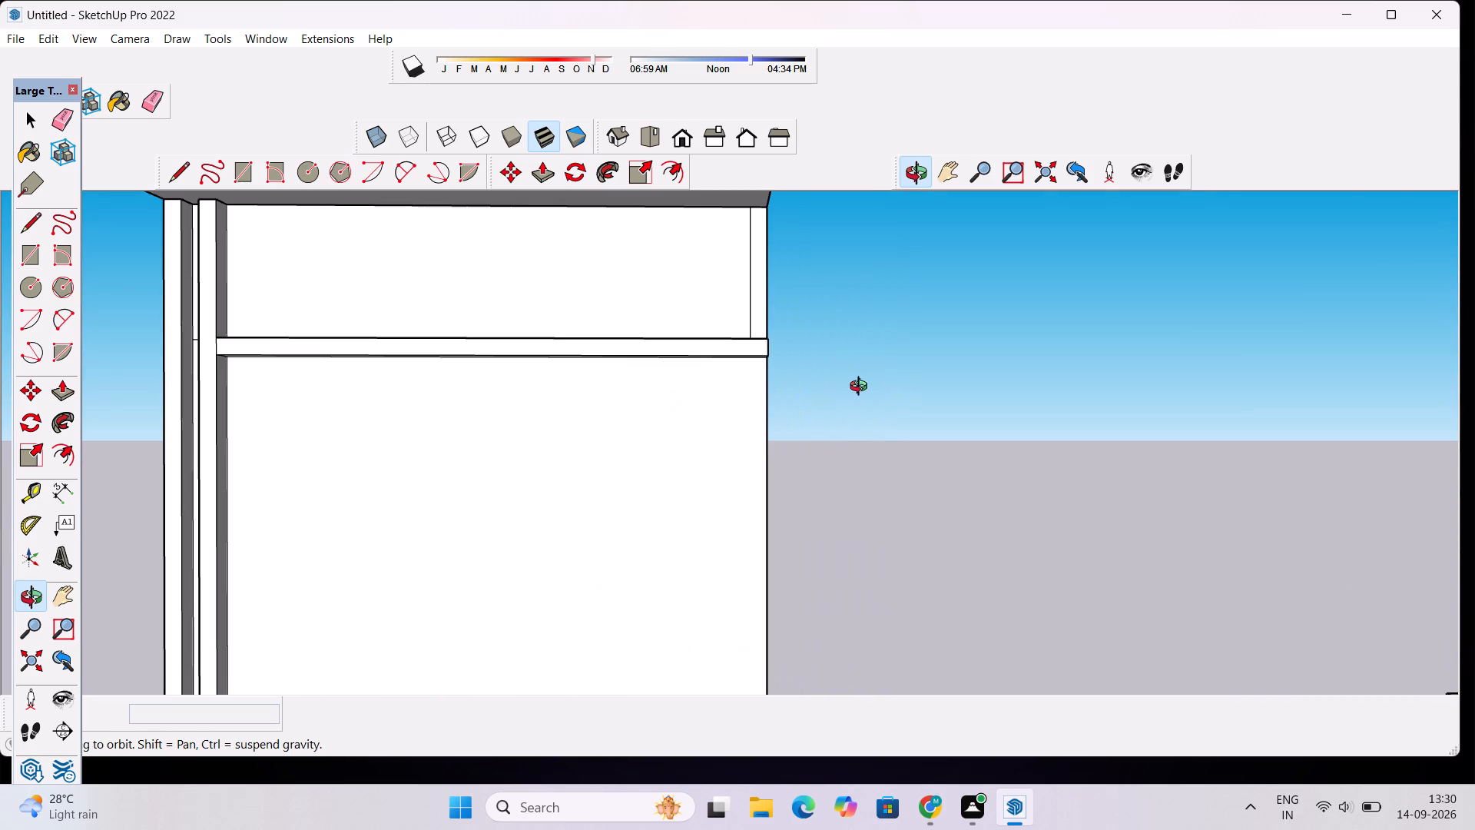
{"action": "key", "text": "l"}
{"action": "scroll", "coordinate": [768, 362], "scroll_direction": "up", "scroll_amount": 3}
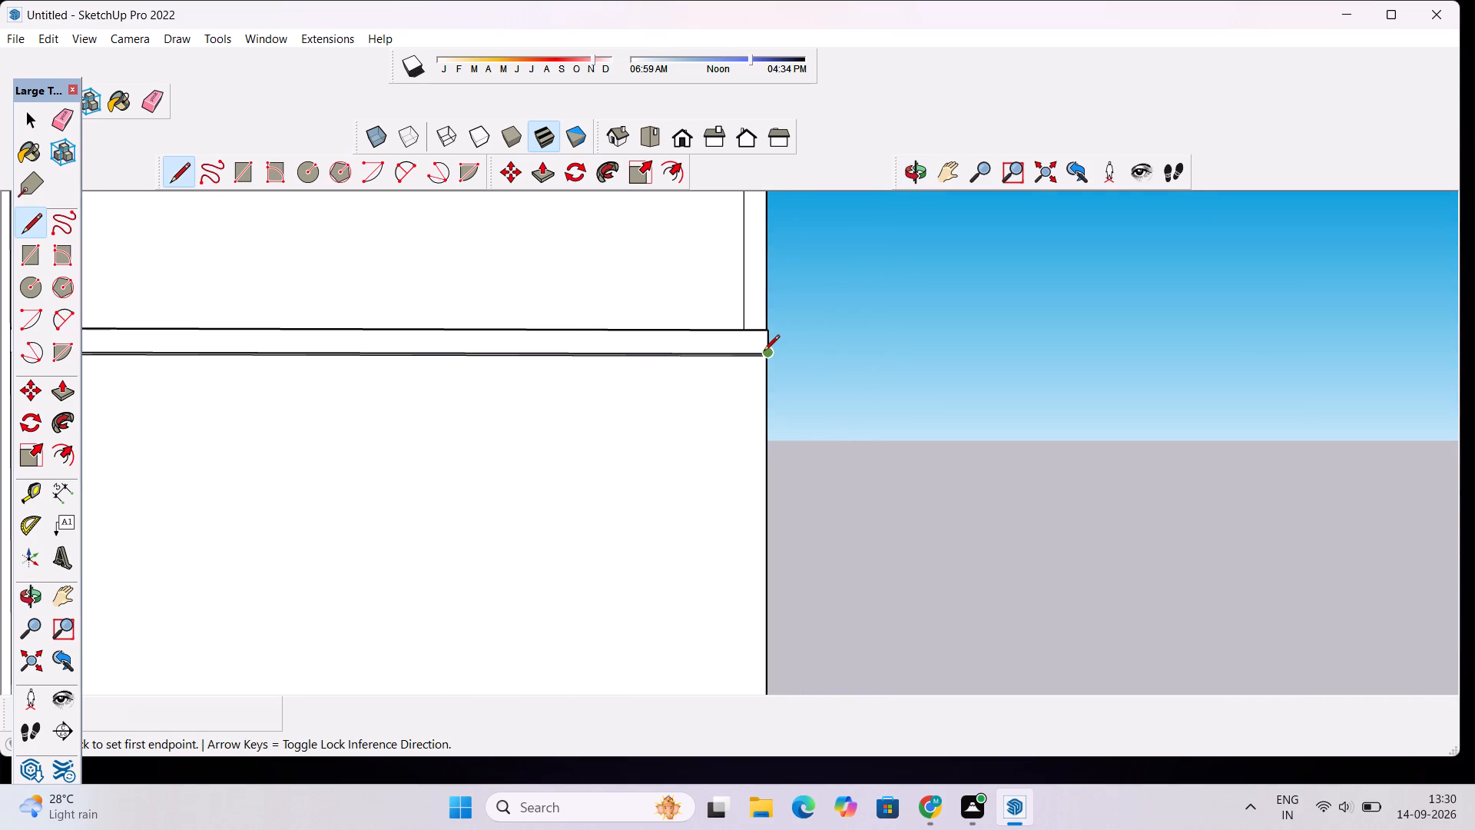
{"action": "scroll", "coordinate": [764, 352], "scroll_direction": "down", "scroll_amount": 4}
Examine the building's right side wall and the whole front elevation together with the loose slabs from several angles.
{"action": "left_click", "coordinate": [920, 168]}
{"action": "left_click_drag", "start_coordinate": [884, 285], "coordinate": [713, 257]}
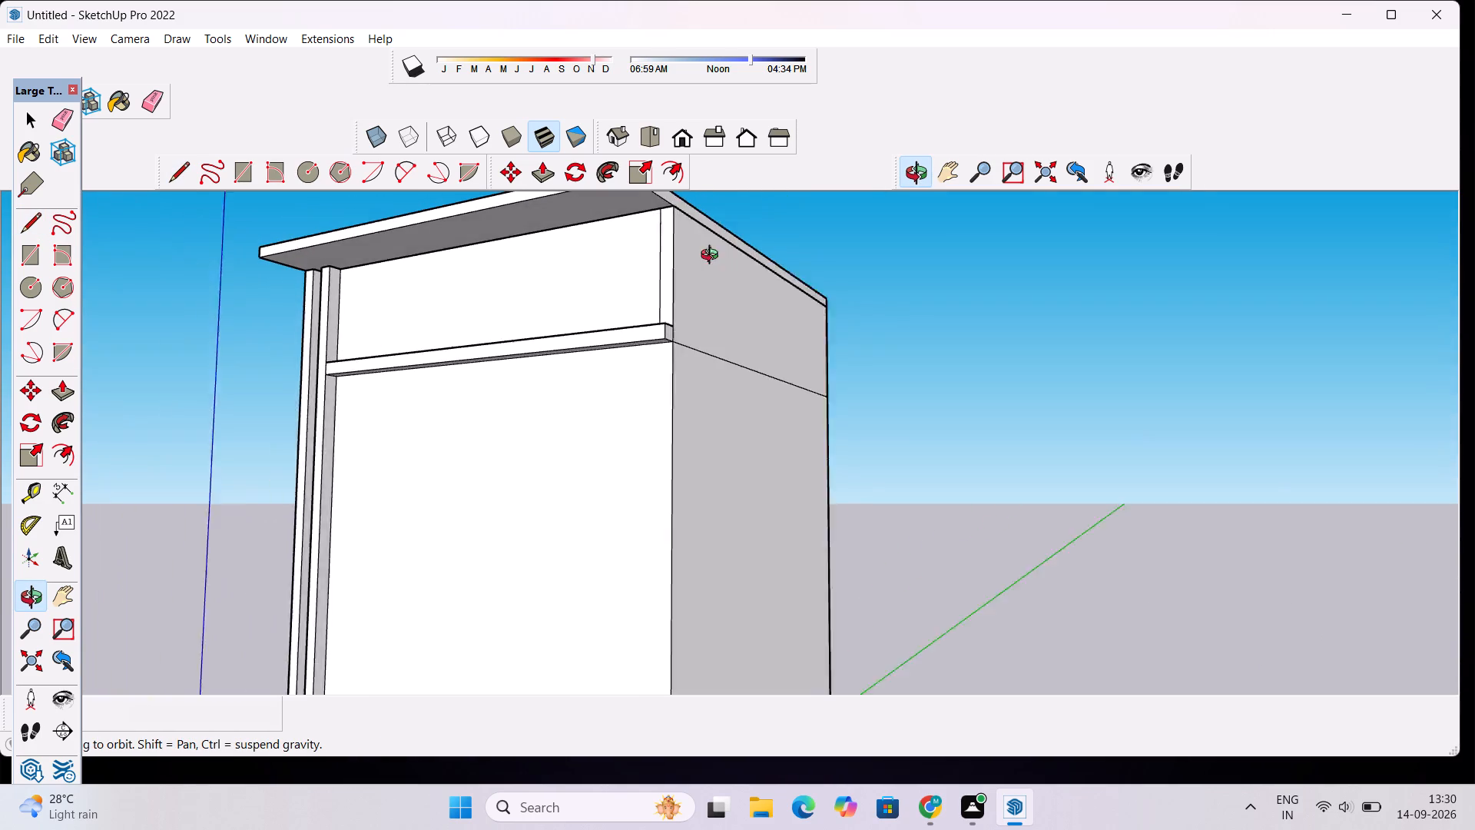
{"action": "left_click_drag", "start_coordinate": [713, 257], "coordinate": [701, 256]}
{"action": "scroll", "coordinate": [701, 256], "scroll_direction": "down", "scroll_amount": 1}
{"action": "left_click_drag", "start_coordinate": [728, 317], "coordinate": [697, 300]}
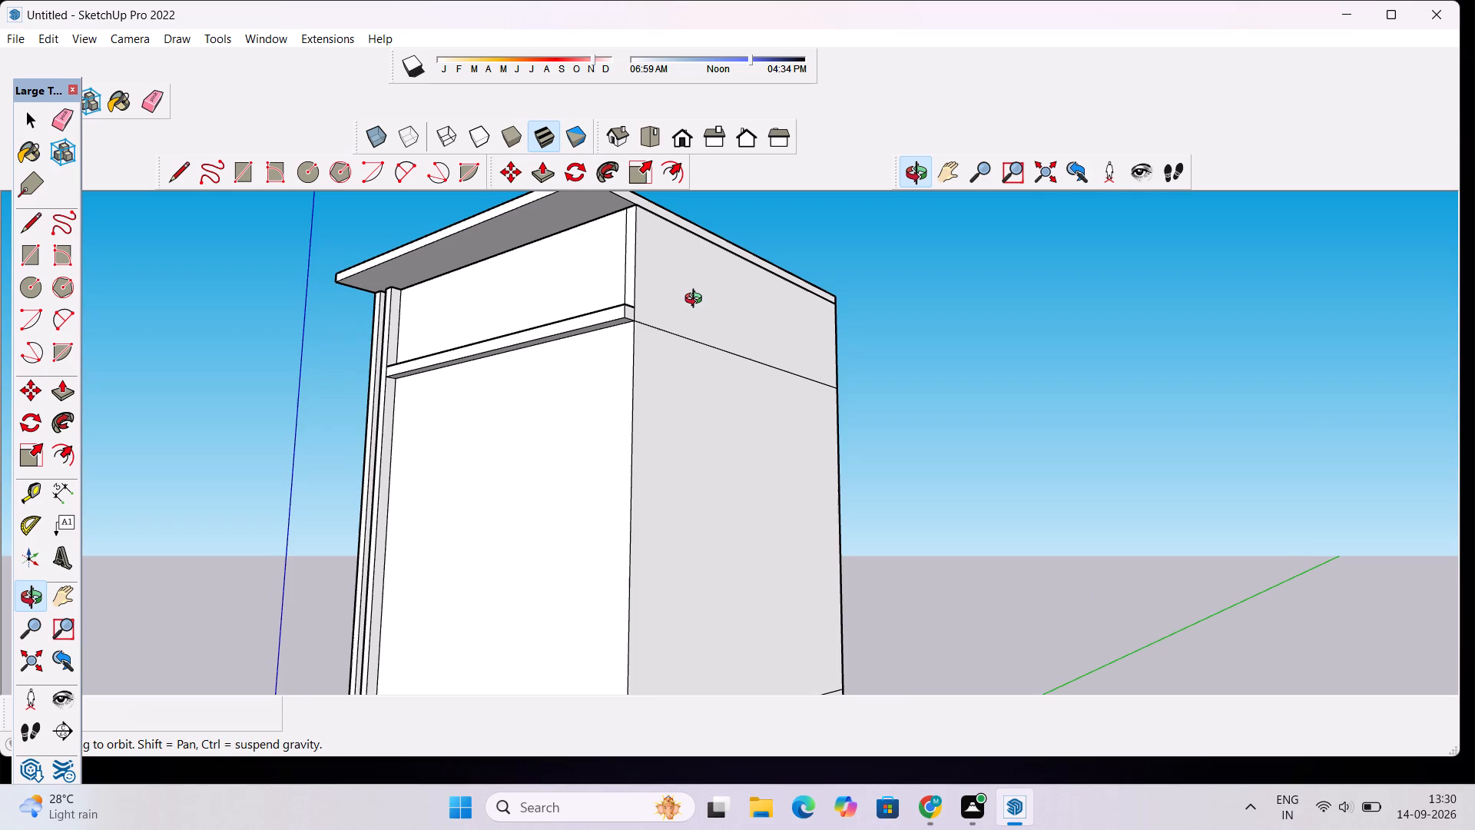
{"action": "scroll", "coordinate": [587, 300], "scroll_direction": "down", "scroll_amount": 10}
{"action": "left_click_drag", "start_coordinate": [635, 360], "coordinate": [638, 472]}
{"action": "scroll", "coordinate": [504, 437], "scroll_direction": "up", "scroll_amount": 5}
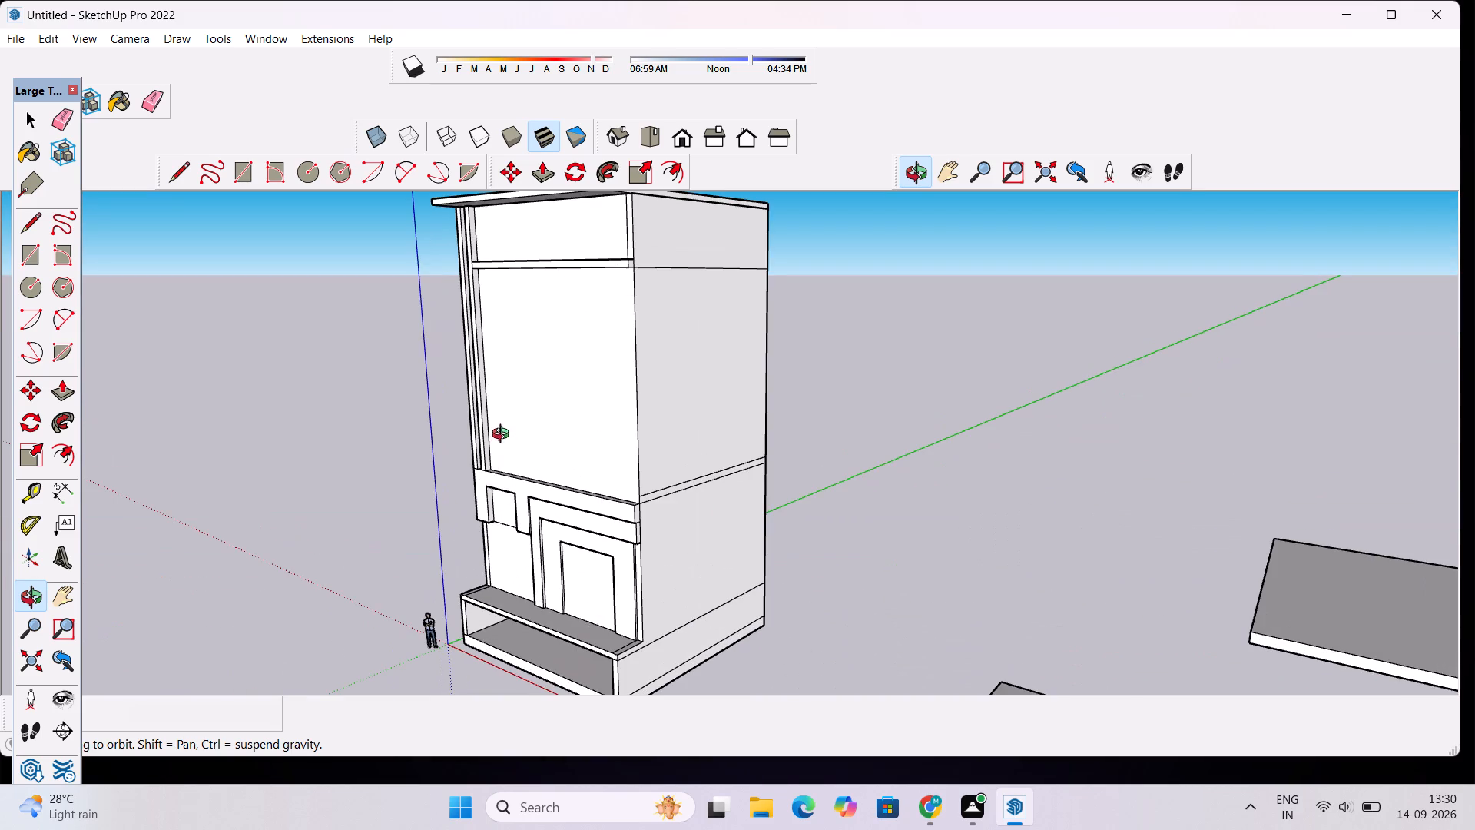
{"action": "left_click_drag", "start_coordinate": [509, 431], "coordinate": [602, 401], "text": "shift"}
{"action": "scroll", "coordinate": [613, 394], "scroll_direction": "down", "scroll_amount": 5}
{"action": "left_click_drag", "start_coordinate": [642, 325], "coordinate": [679, 399], "text": "shift"}
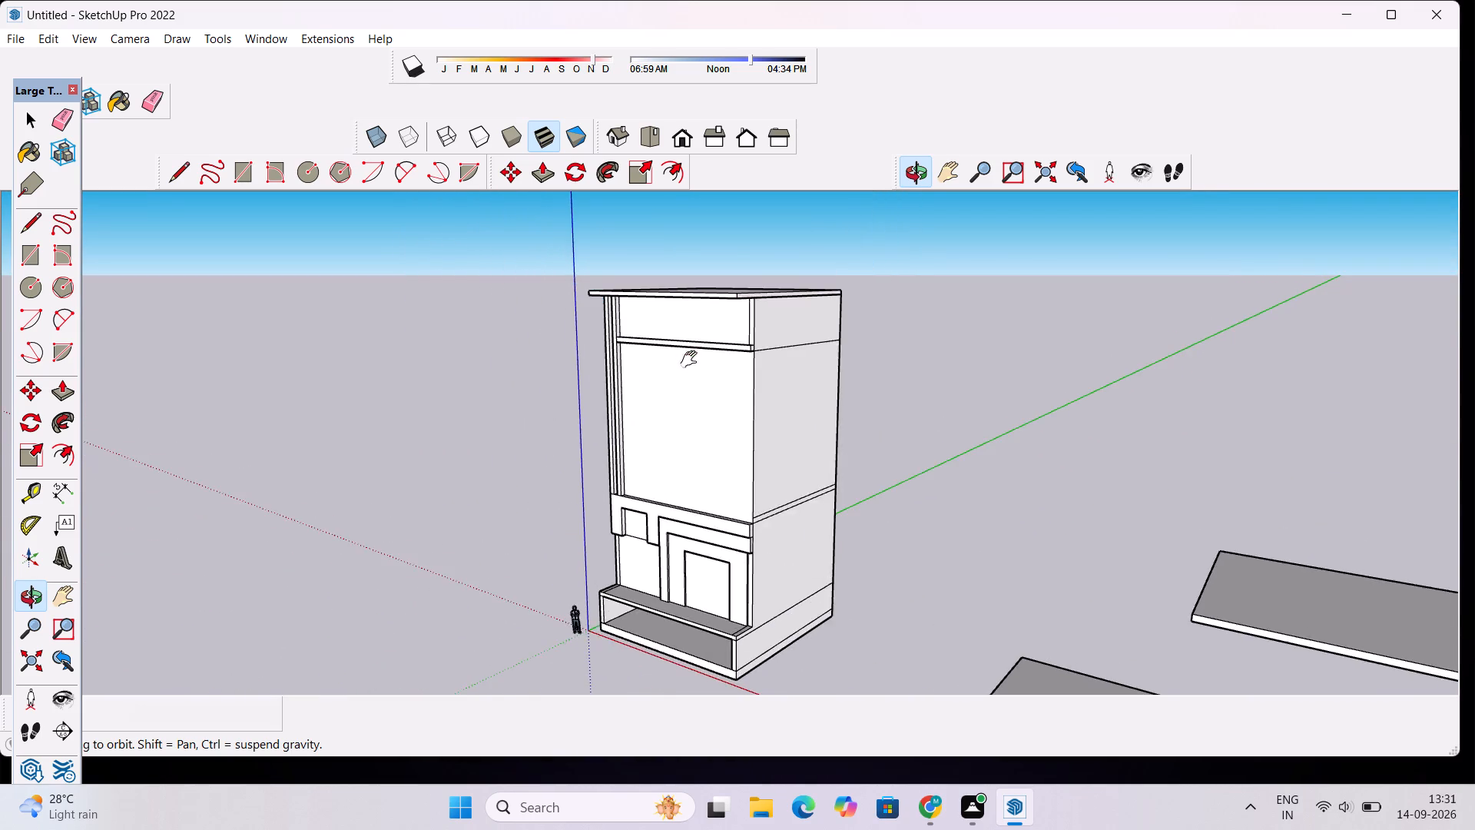
{"action": "scroll", "coordinate": [692, 360], "scroll_direction": "up", "scroll_amount": 3}
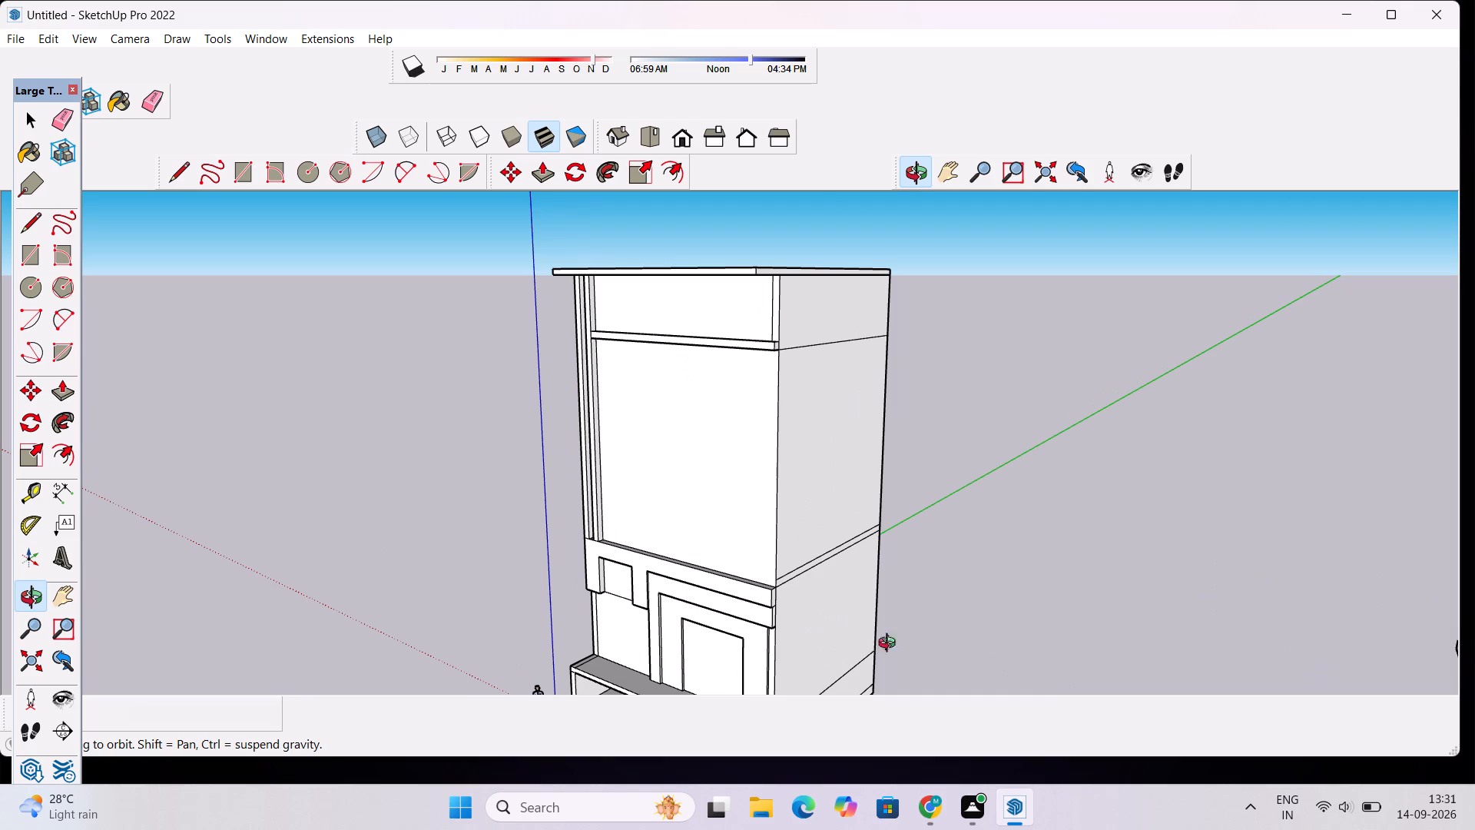
{"action": "scroll", "coordinate": [886, 427], "scroll_direction": "down", "scroll_amount": 9}
{"action": "scroll", "coordinate": [910, 499], "scroll_direction": "up", "scroll_amount": 5}
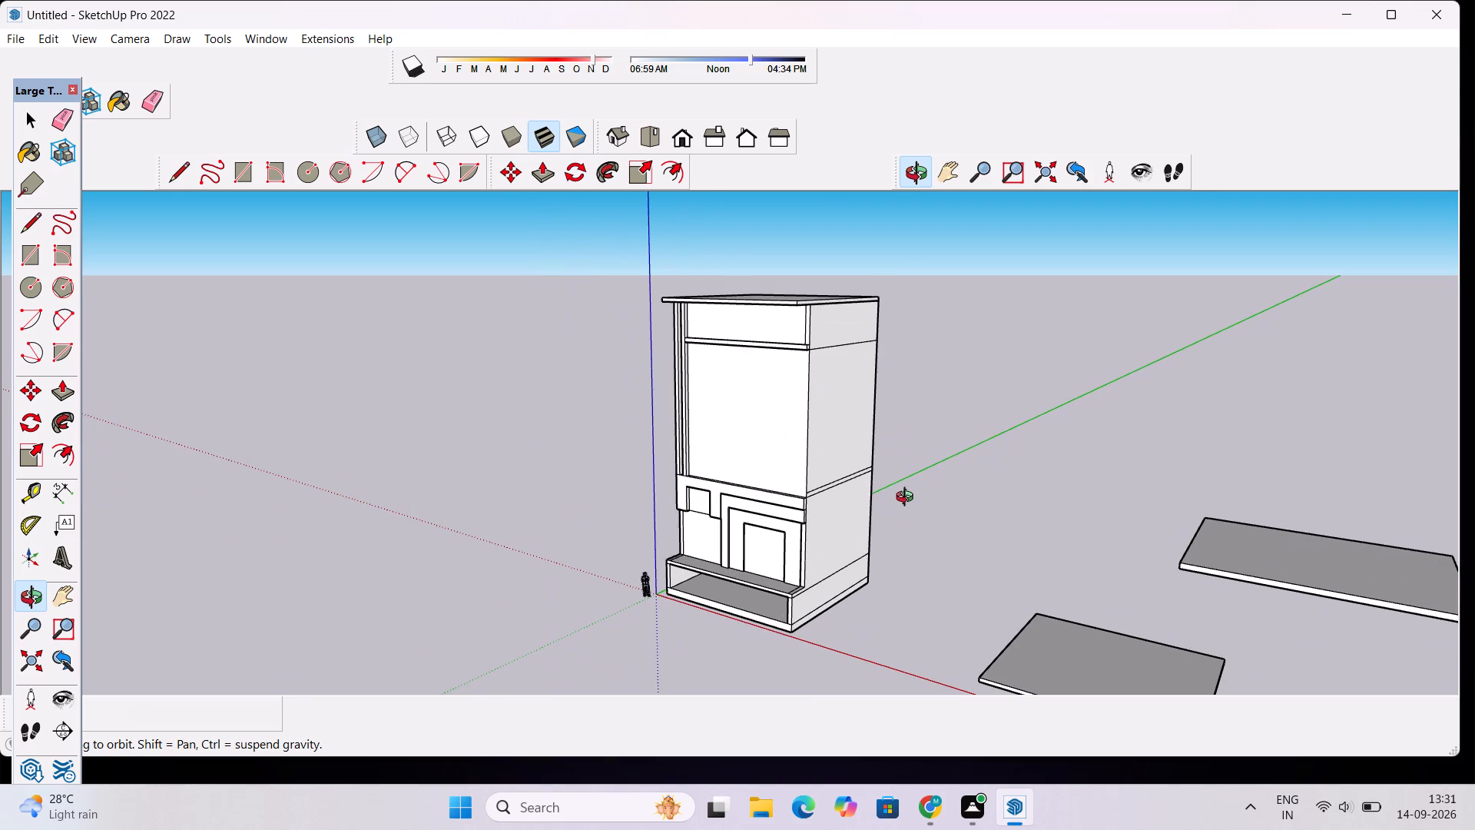
{"action": "left_click_drag", "start_coordinate": [850, 450], "coordinate": [860, 510]}
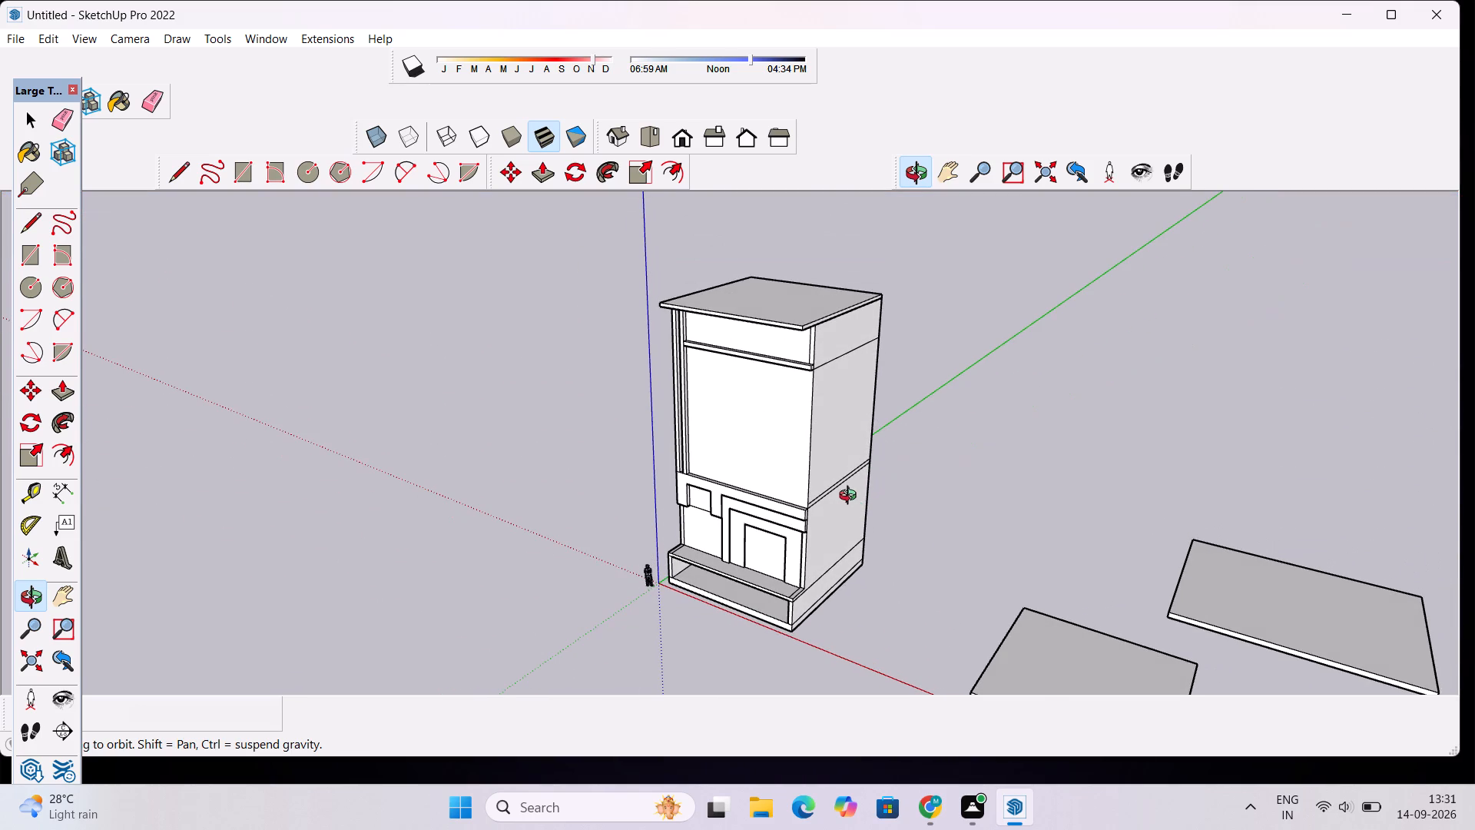
{"action": "scroll", "coordinate": [848, 494], "scroll_direction": "down", "scroll_amount": 4}
{"action": "scroll", "coordinate": [788, 422], "scroll_direction": "up", "scroll_amount": 3}
{"action": "left_click_drag", "start_coordinate": [1065, 487], "coordinate": [717, 438]}
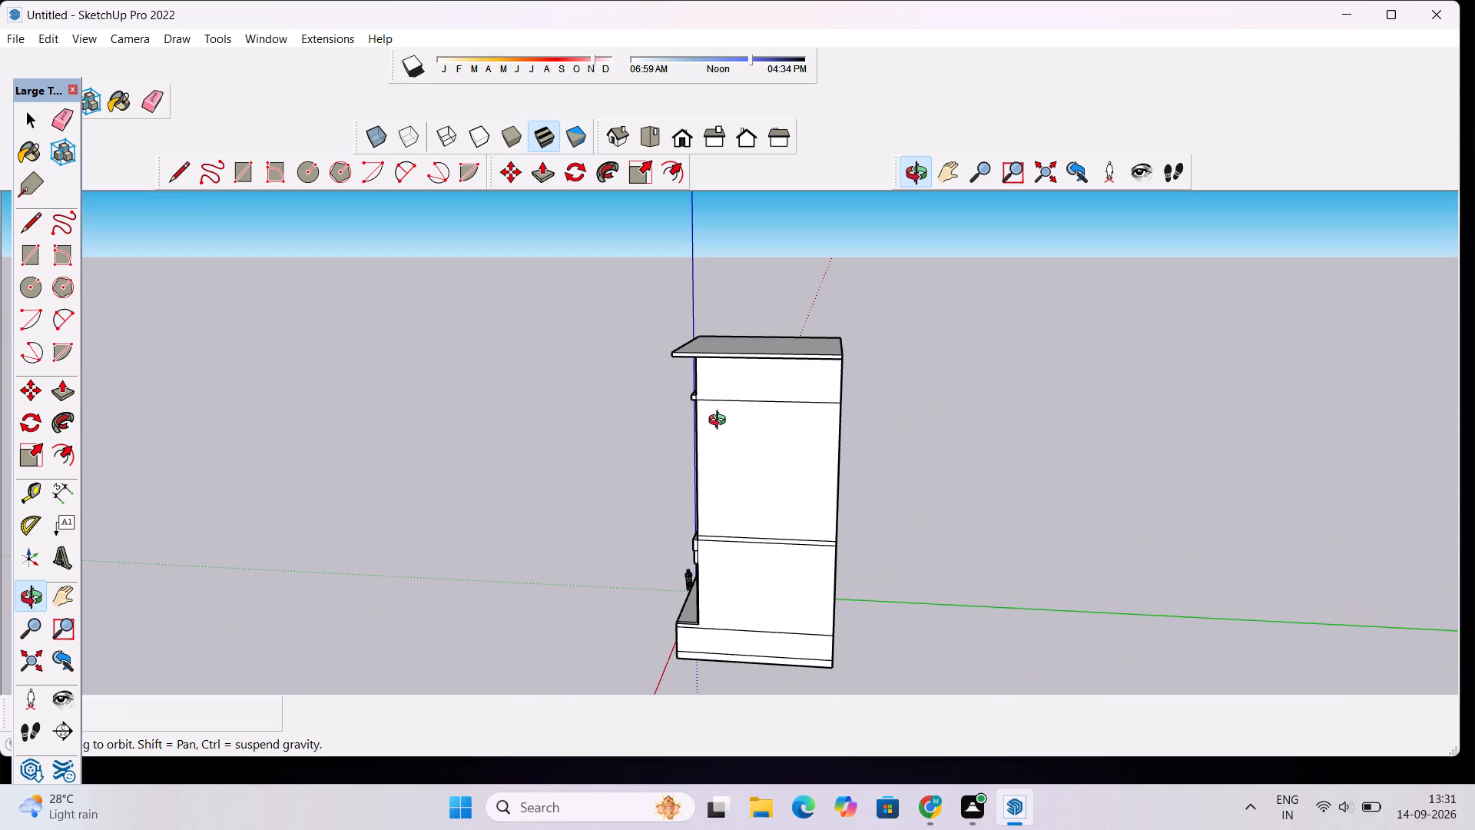
{"action": "scroll", "coordinate": [737, 419], "scroll_direction": "down", "scroll_amount": 6}
{"action": "left_click_drag", "start_coordinate": [605, 447], "coordinate": [908, 442]}
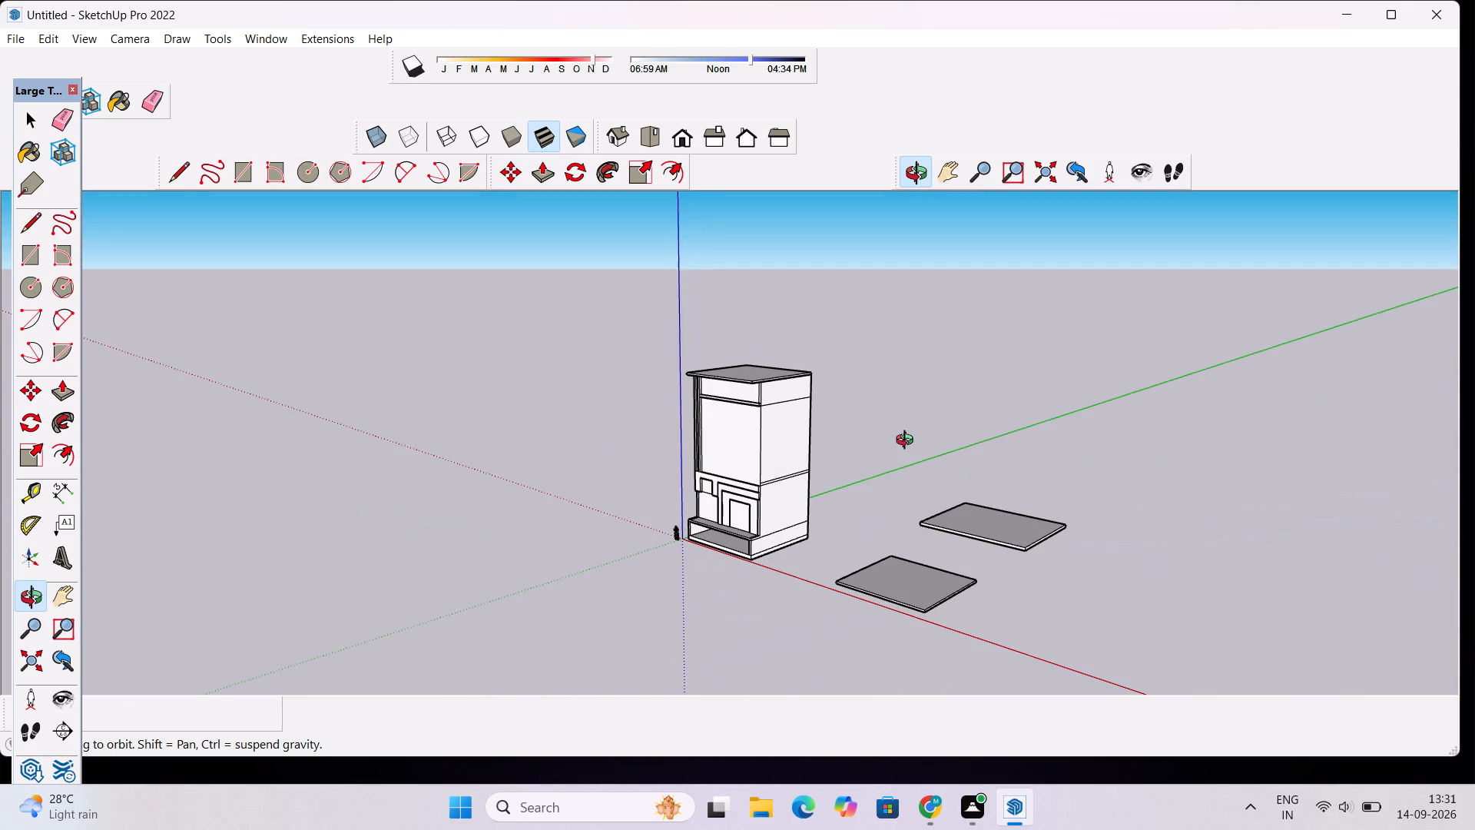
{"action": "scroll", "coordinate": [797, 439], "scroll_direction": "up", "scroll_amount": 3}
{"action": "left_click_drag", "start_coordinate": [643, 501], "coordinate": [850, 523]}
{"action": "scroll", "coordinate": [812, 318], "scroll_direction": "down", "scroll_amount": 5}
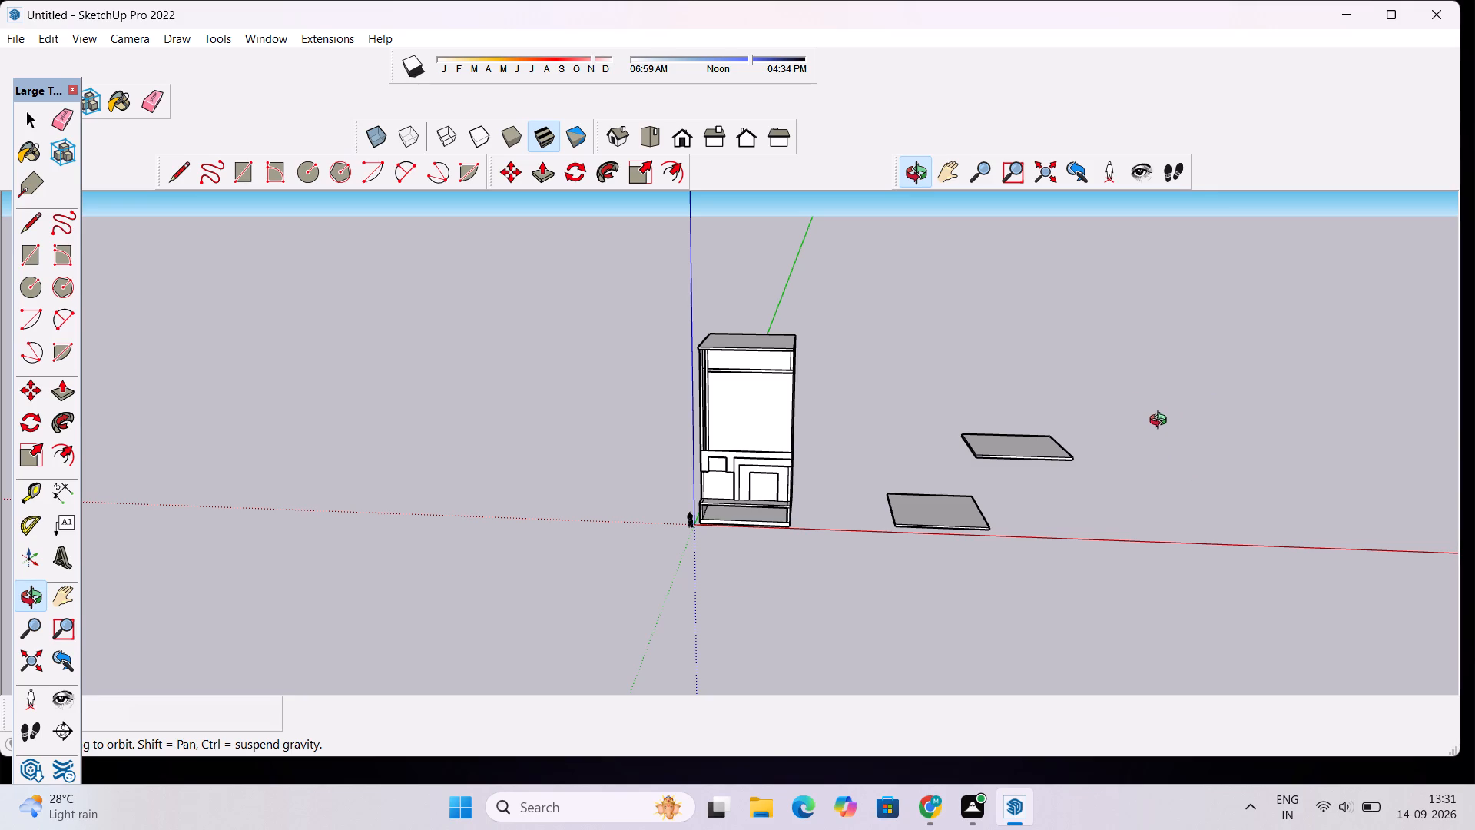
{"action": "scroll", "coordinate": [744, 412], "scroll_direction": "up", "scroll_amount": 10}
{"action": "left_click_drag", "start_coordinate": [746, 410], "coordinate": [771, 464]}
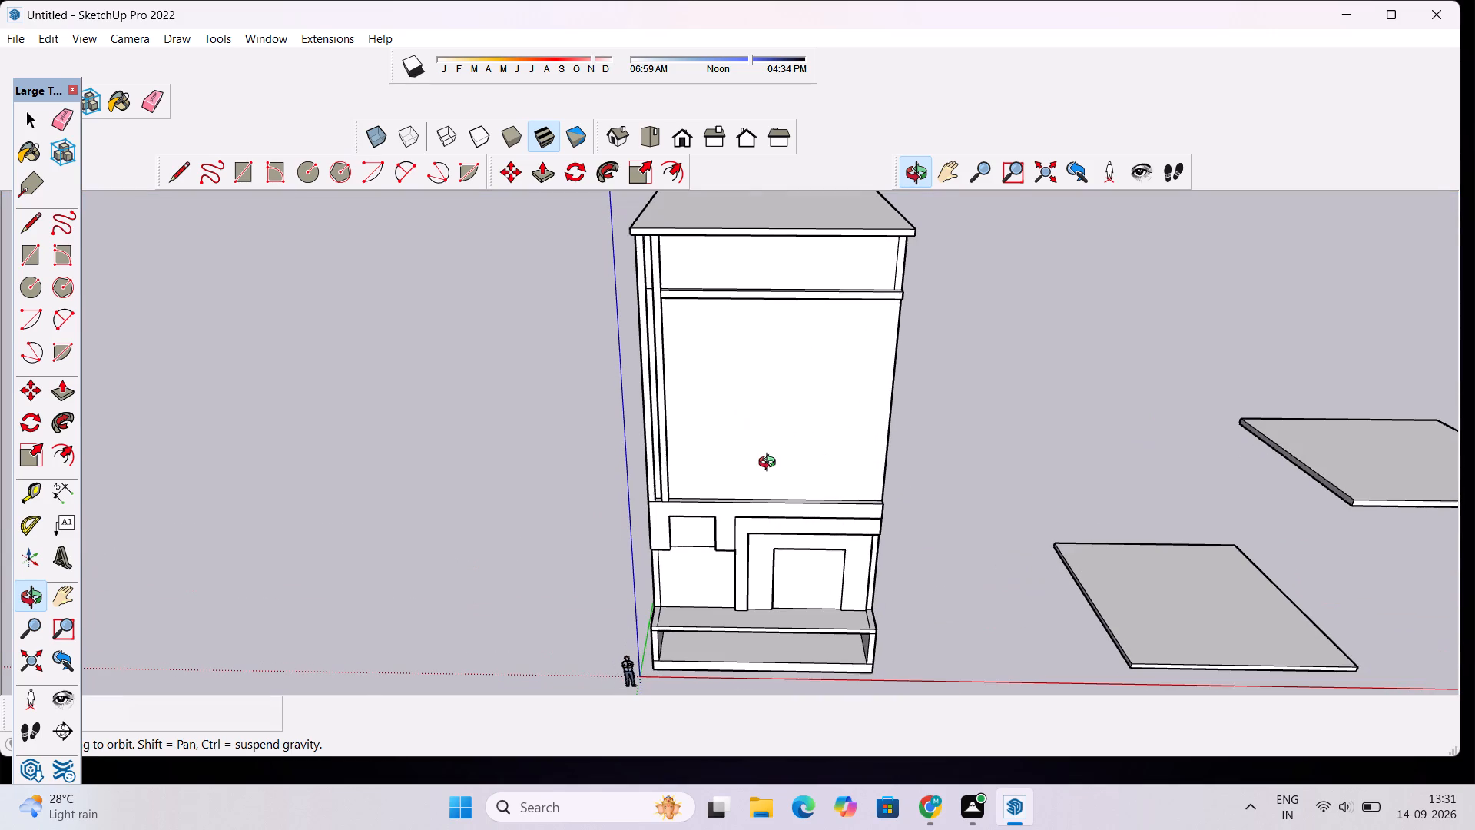
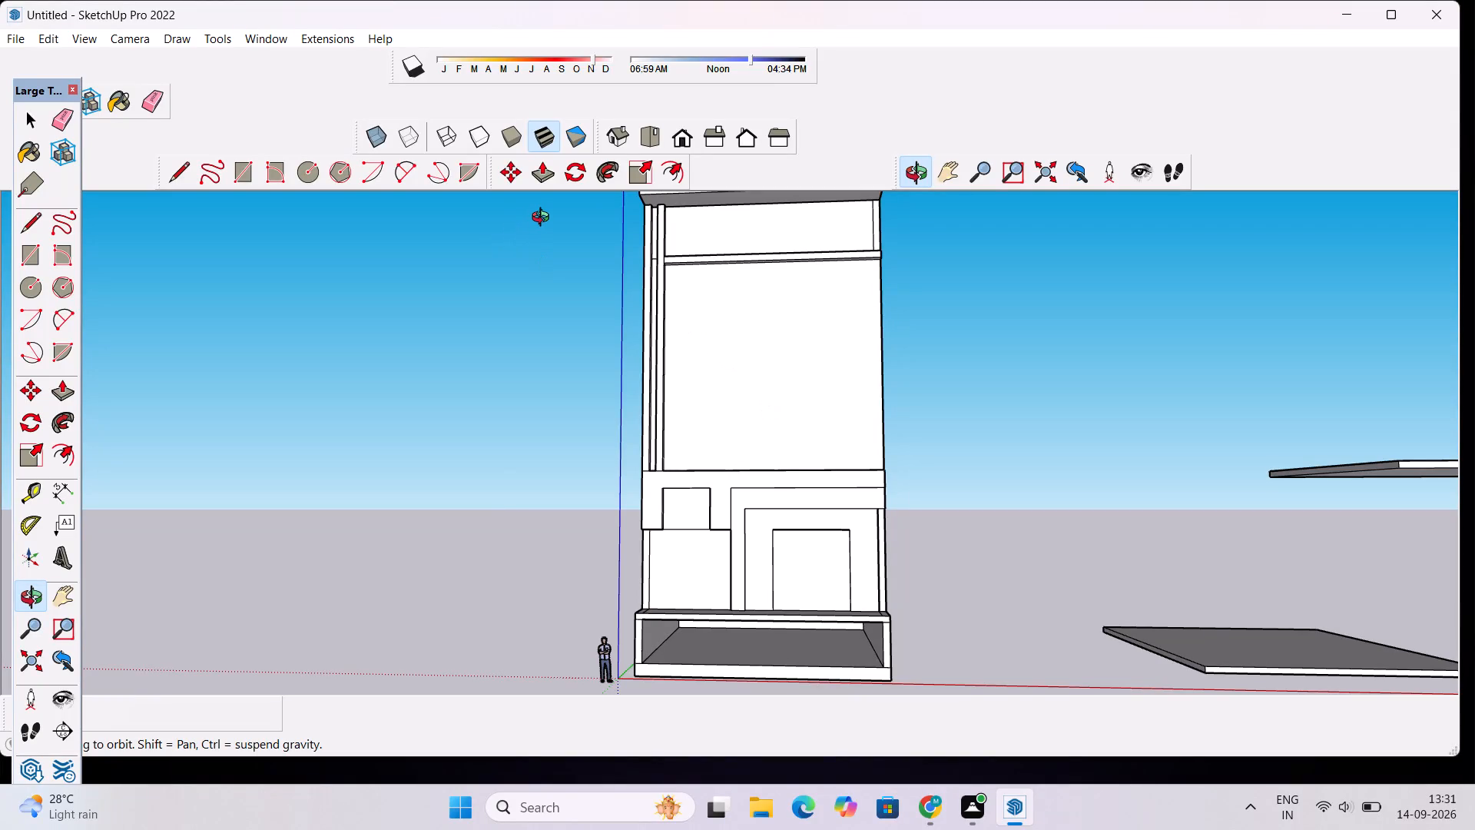
Examine the upper part of the tall structure from the front and both sides.
{"action": "scroll", "coordinate": [650, 397], "scroll_direction": "down", "scroll_amount": 6}
{"action": "left_click_drag", "start_coordinate": [720, 278], "coordinate": [726, 340]}
{"action": "scroll", "coordinate": [712, 224], "scroll_direction": "up", "scroll_amount": 4}
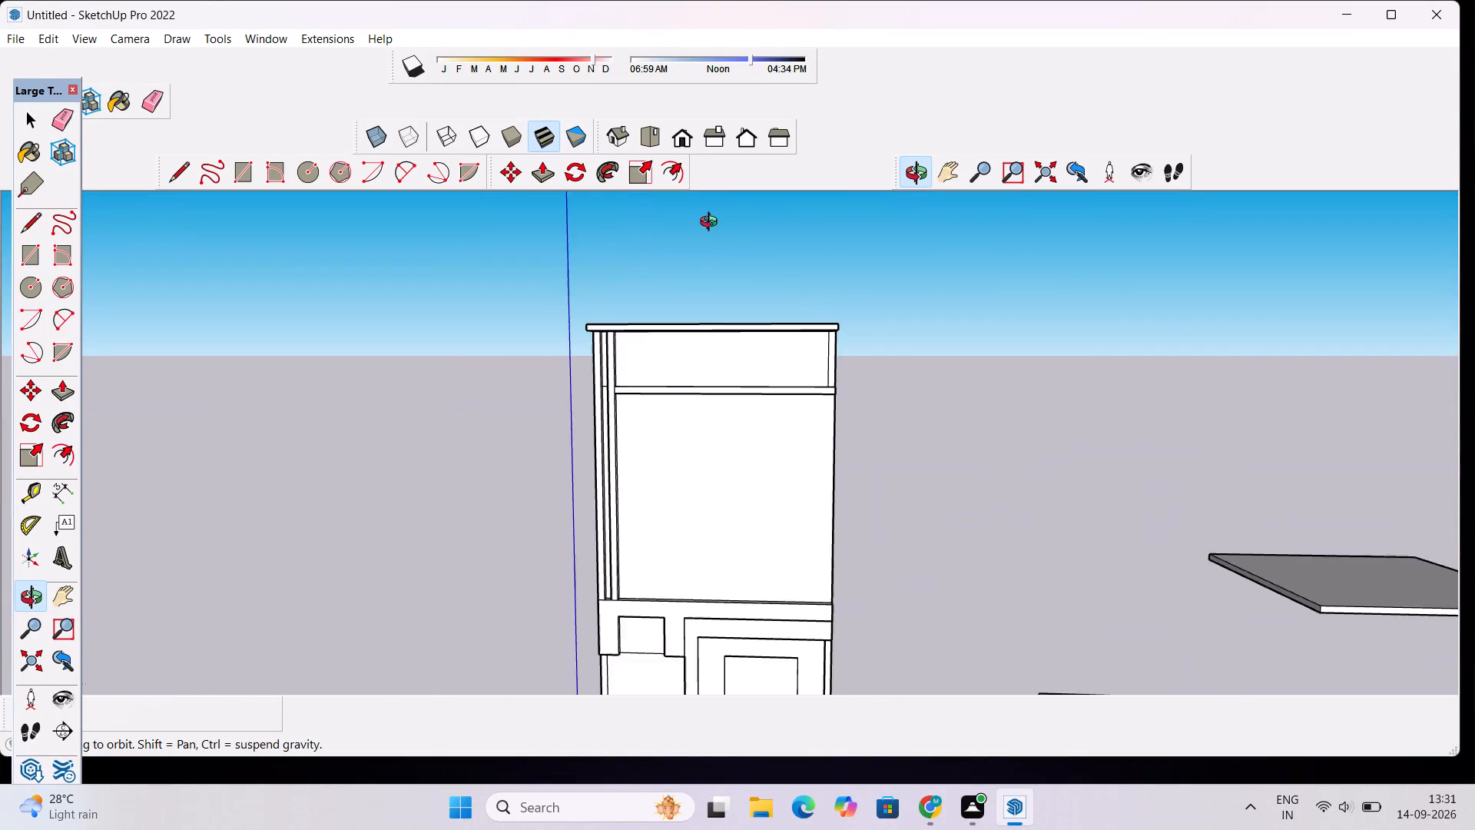
{"action": "scroll", "coordinate": [712, 224], "scroll_direction": "up", "scroll_amount": 6}
{"action": "left_click_drag", "start_coordinate": [738, 440], "coordinate": [856, 401]}
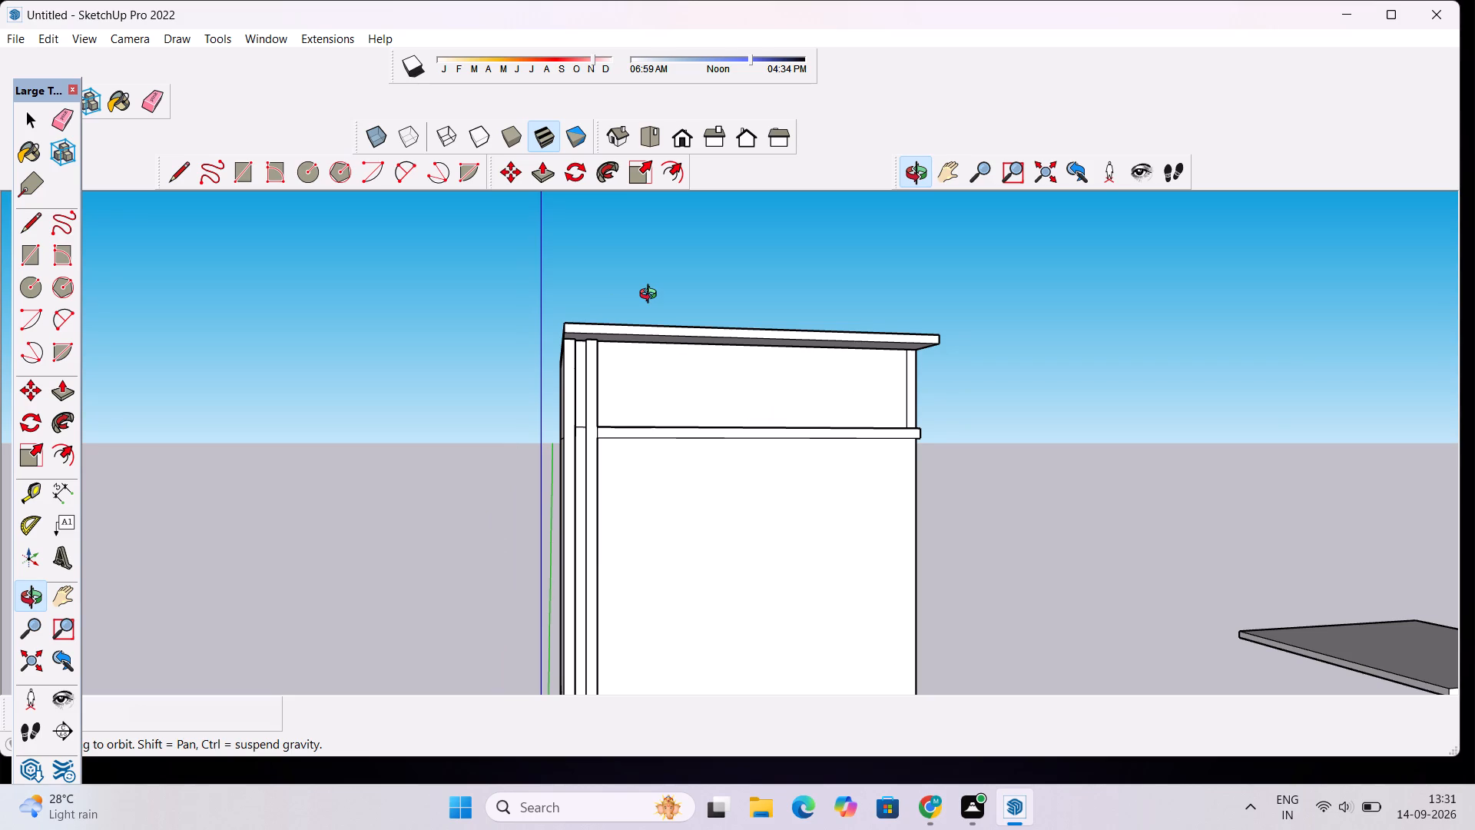
{"action": "scroll", "coordinate": [639, 319], "scroll_direction": "down", "scroll_amount": 5}
{"action": "left_click_drag", "start_coordinate": [637, 366], "coordinate": [621, 421]}
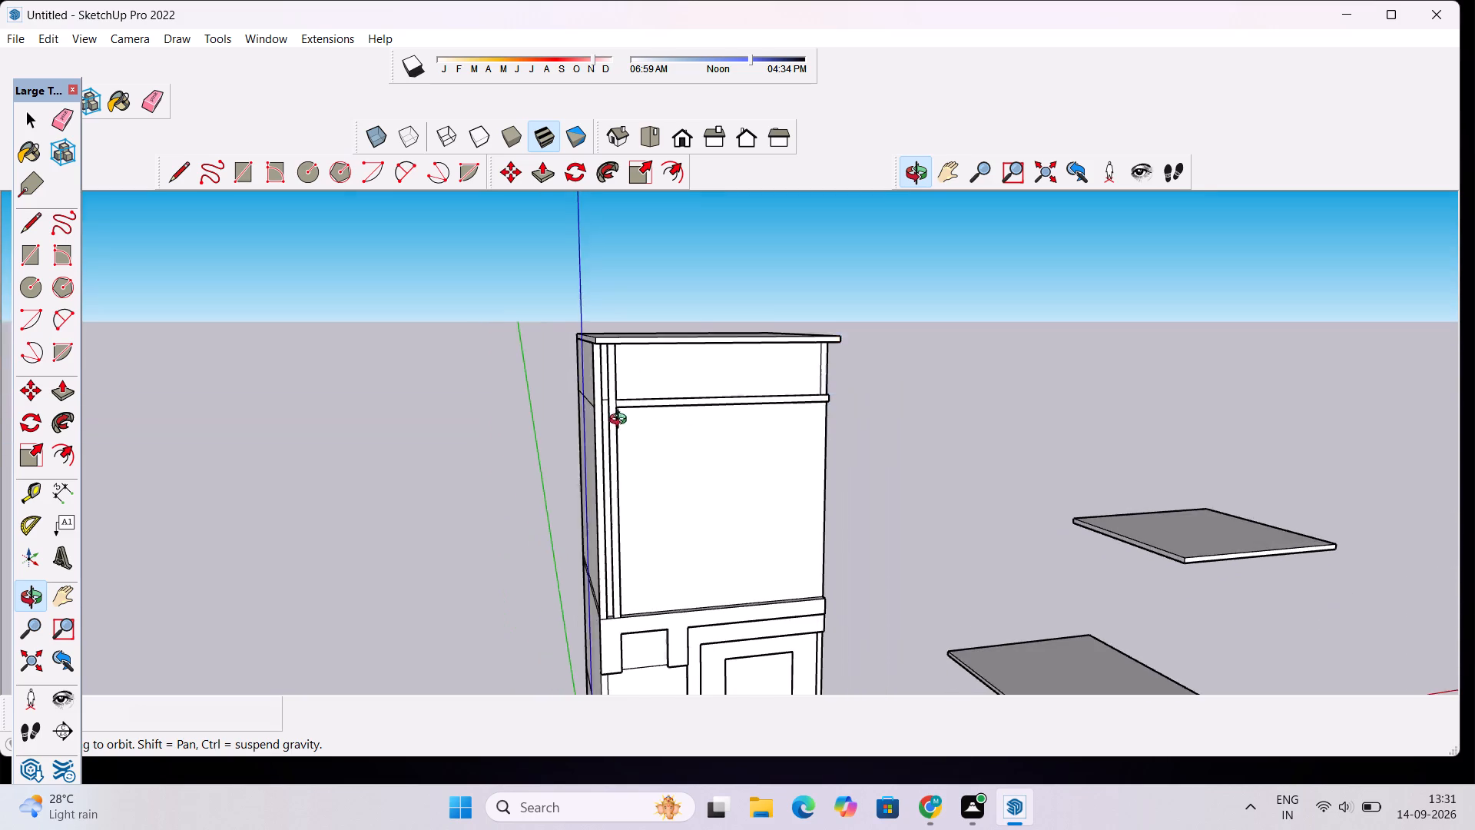
{"action": "left_click_drag", "start_coordinate": [621, 421], "coordinate": [621, 422]}
{"action": "scroll", "coordinate": [612, 384], "scroll_direction": "up", "scroll_amount": 11}
{"action": "left_click_drag", "start_coordinate": [854, 397], "coordinate": [522, 345]}
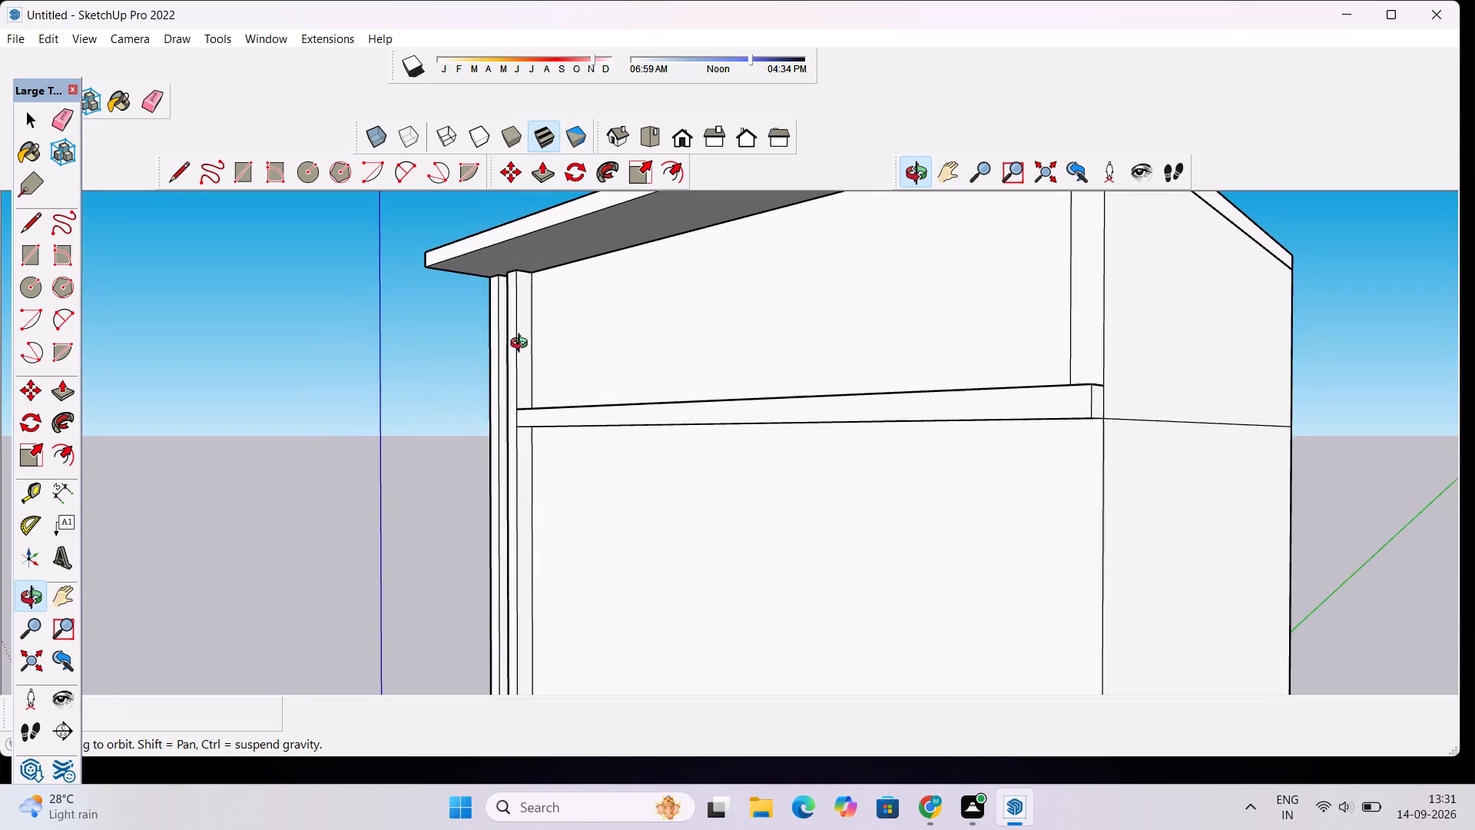
{"action": "scroll", "coordinate": [520, 340], "scroll_direction": "down", "scroll_amount": 5}
{"action": "left_click_drag", "start_coordinate": [522, 344], "coordinate": [1102, 359]}
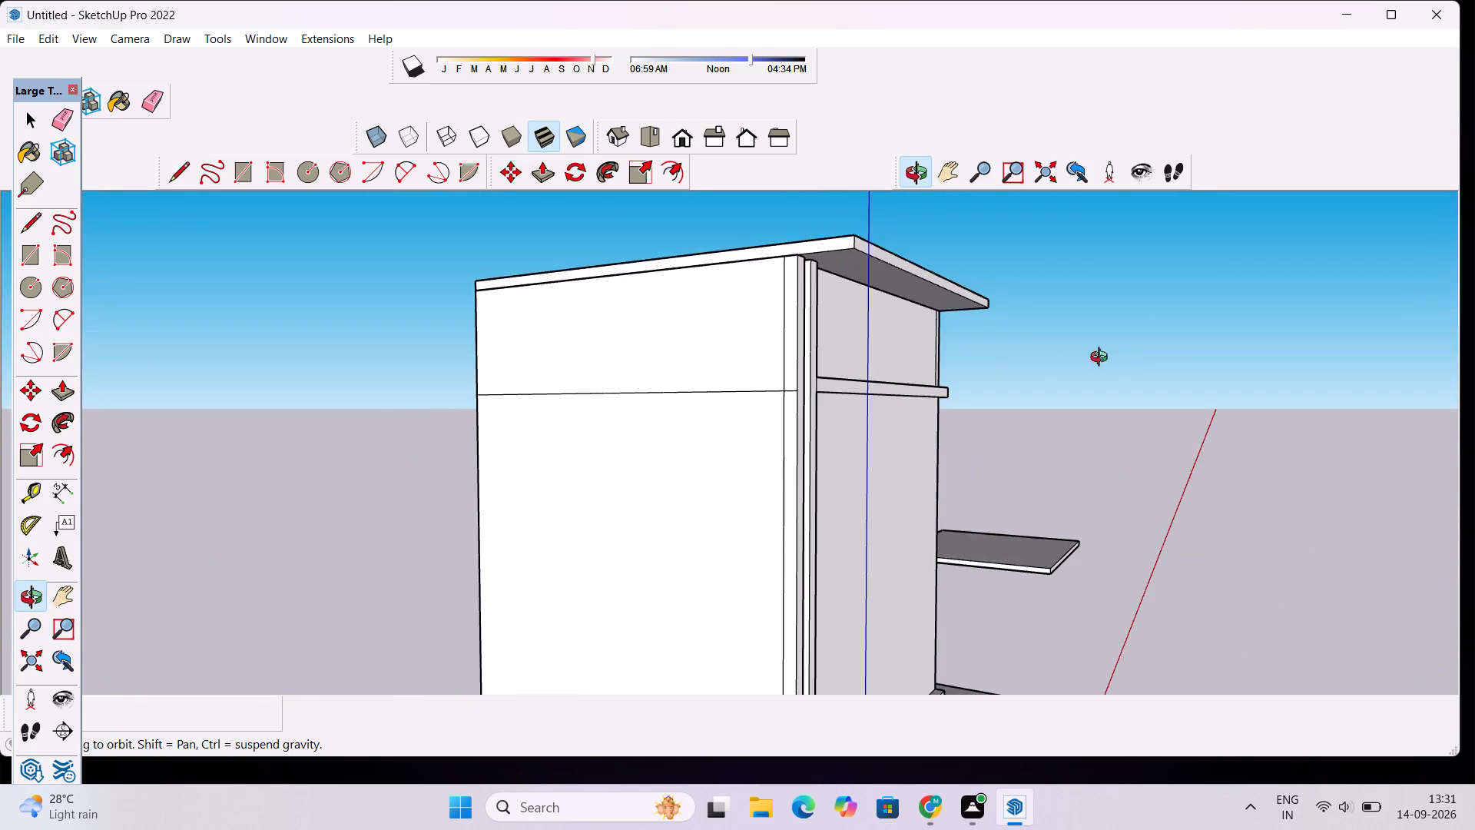
{"action": "left_click_drag", "start_coordinate": [1102, 359], "coordinate": [673, 396]}
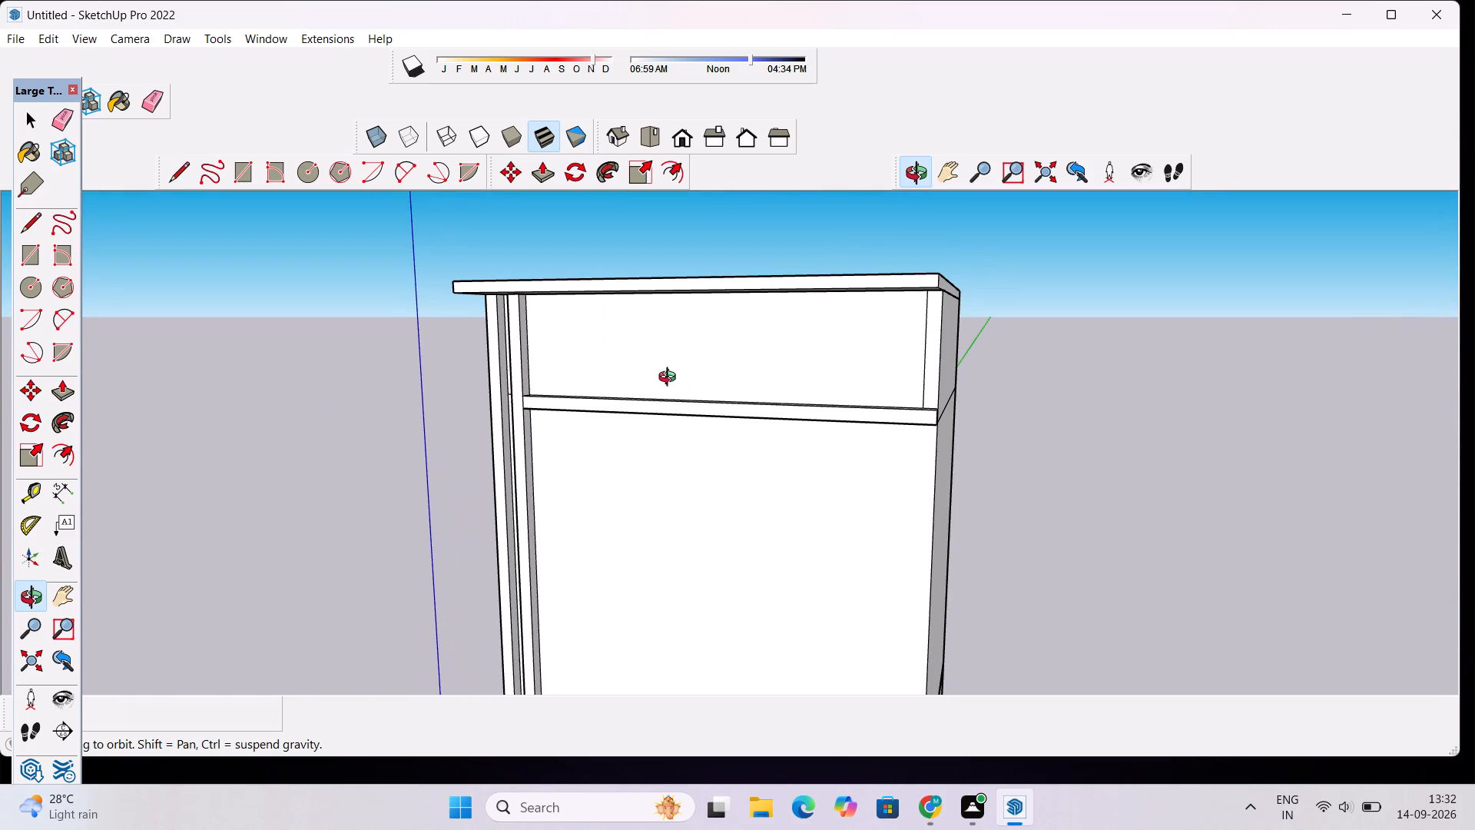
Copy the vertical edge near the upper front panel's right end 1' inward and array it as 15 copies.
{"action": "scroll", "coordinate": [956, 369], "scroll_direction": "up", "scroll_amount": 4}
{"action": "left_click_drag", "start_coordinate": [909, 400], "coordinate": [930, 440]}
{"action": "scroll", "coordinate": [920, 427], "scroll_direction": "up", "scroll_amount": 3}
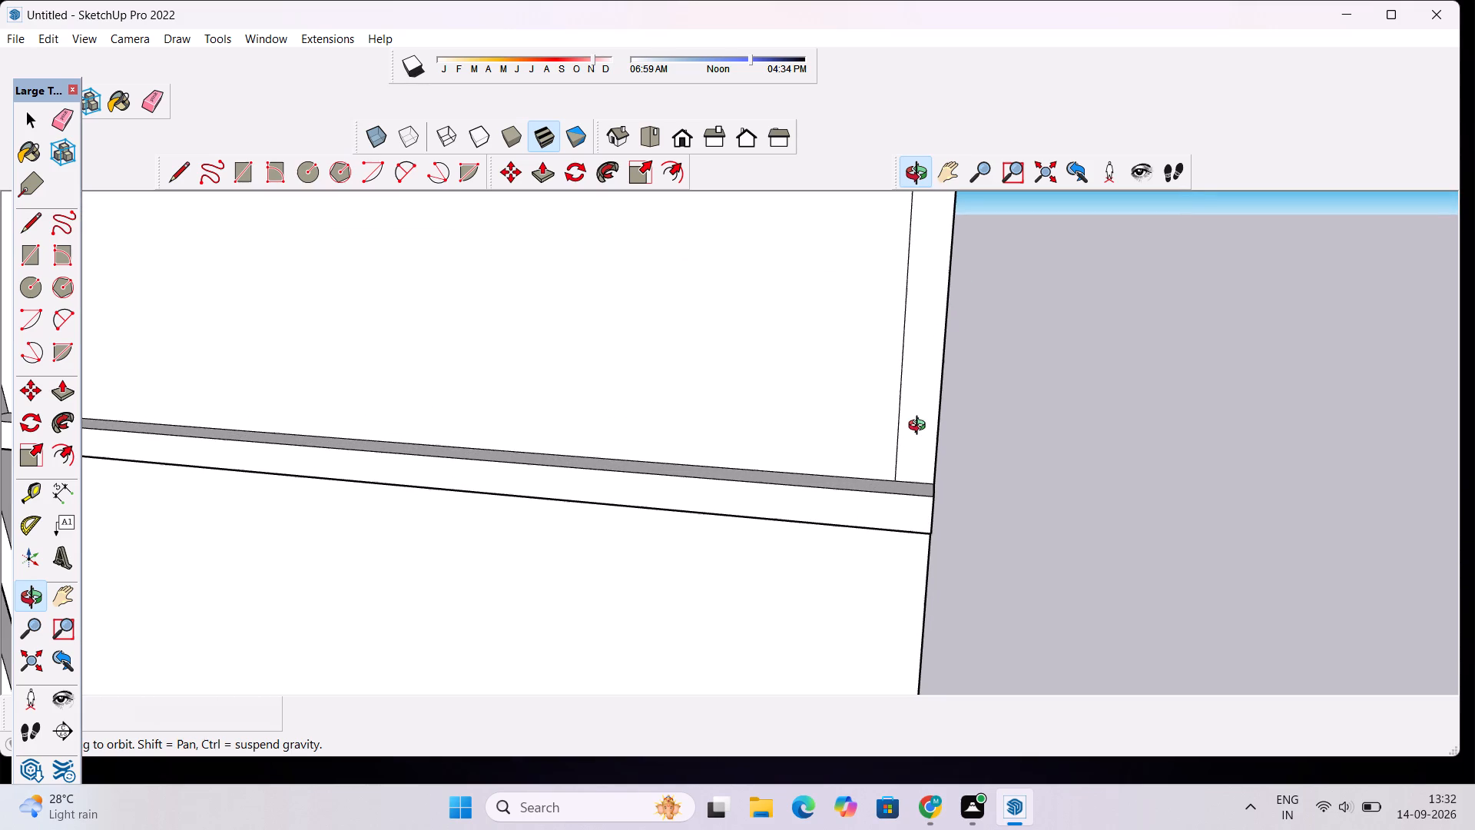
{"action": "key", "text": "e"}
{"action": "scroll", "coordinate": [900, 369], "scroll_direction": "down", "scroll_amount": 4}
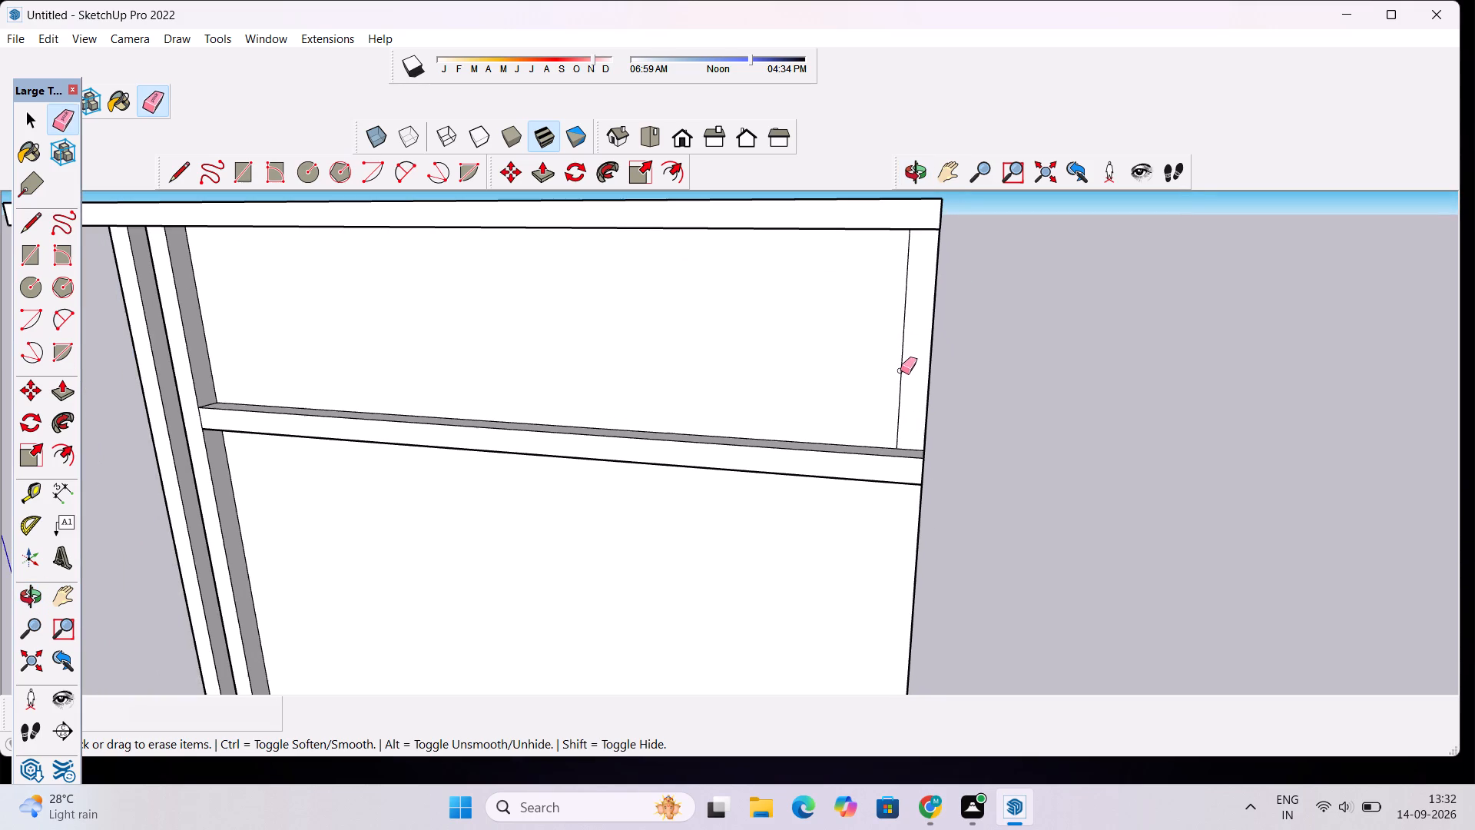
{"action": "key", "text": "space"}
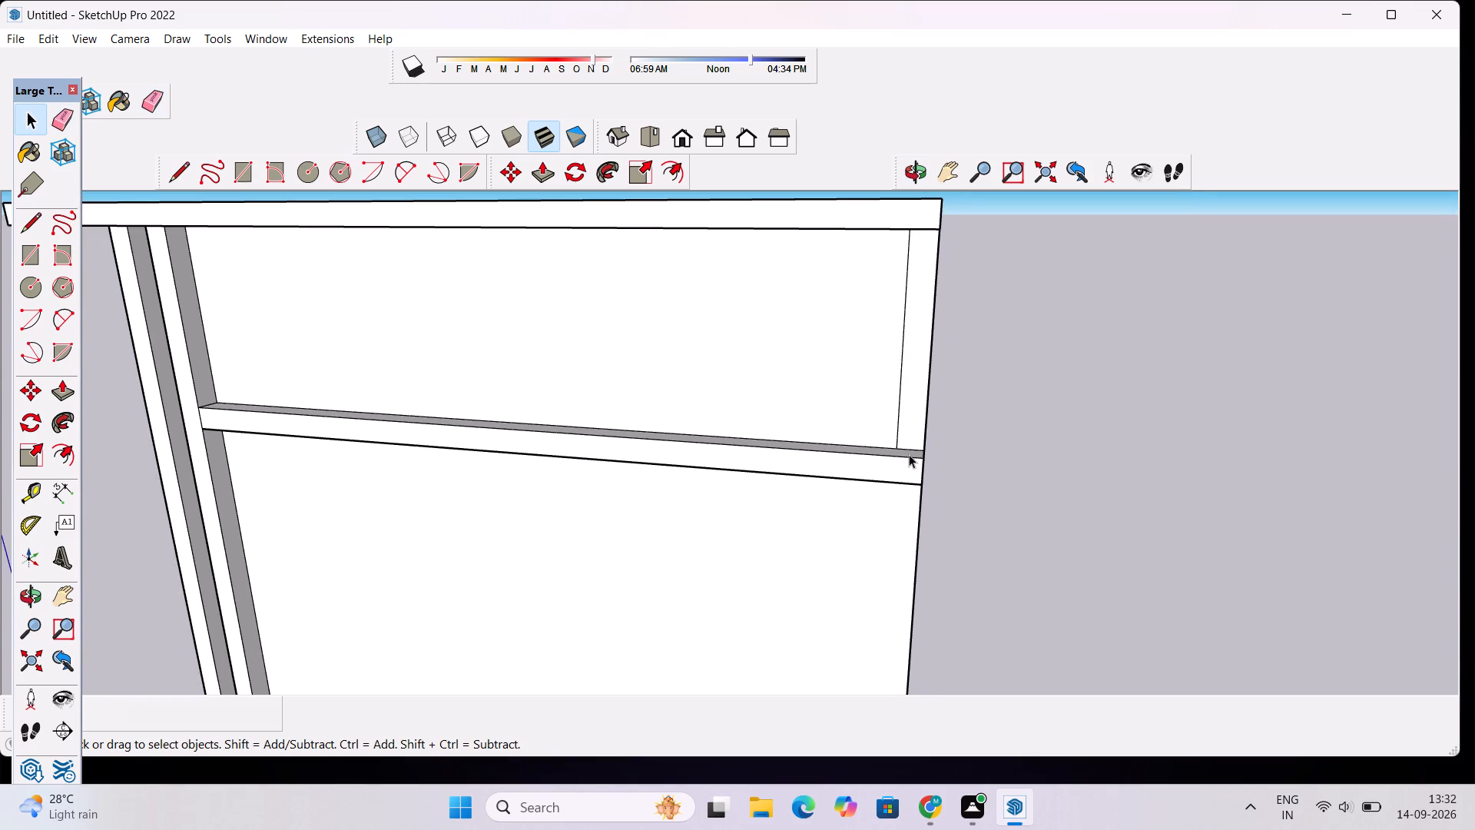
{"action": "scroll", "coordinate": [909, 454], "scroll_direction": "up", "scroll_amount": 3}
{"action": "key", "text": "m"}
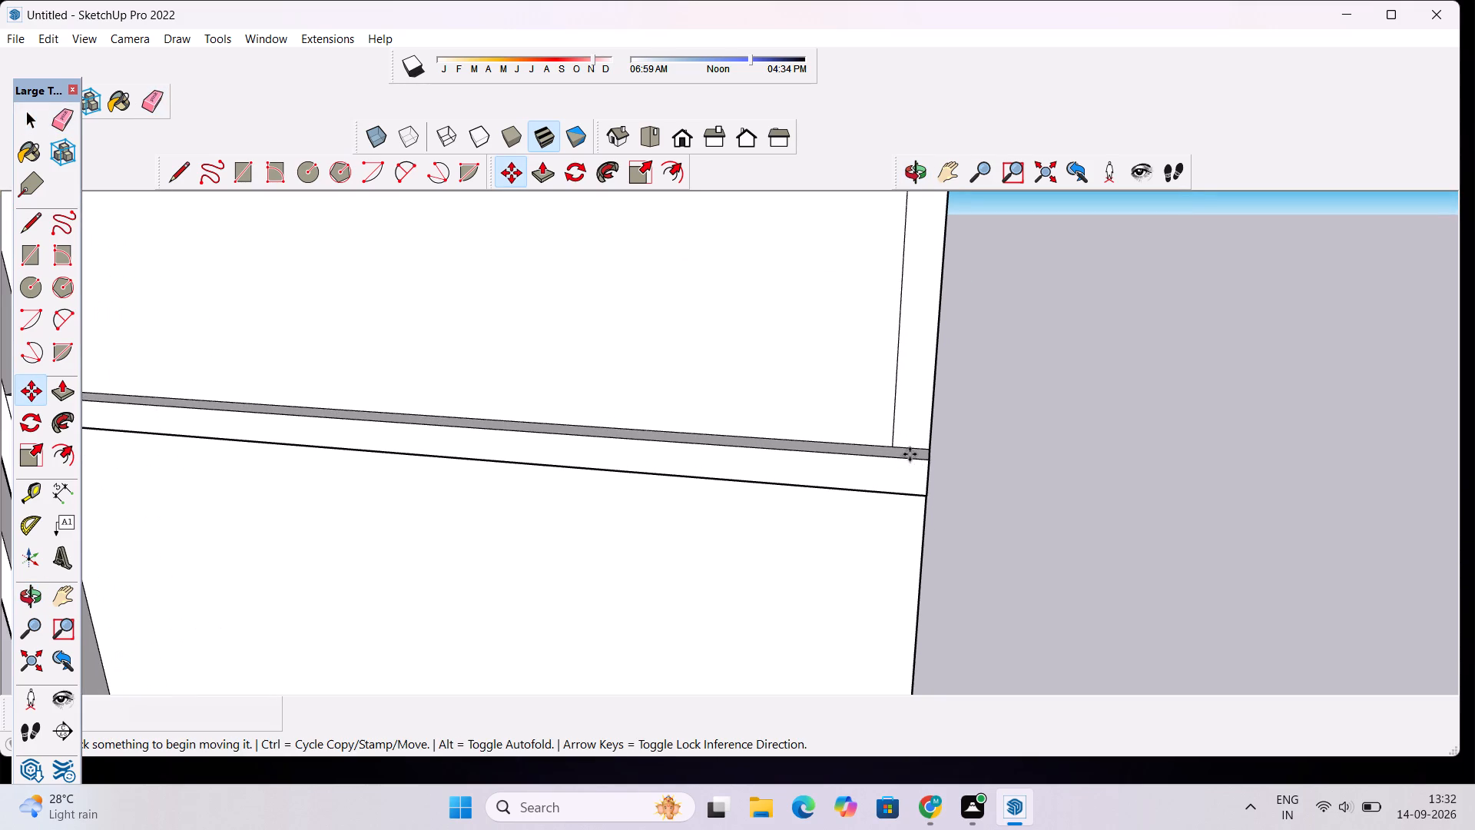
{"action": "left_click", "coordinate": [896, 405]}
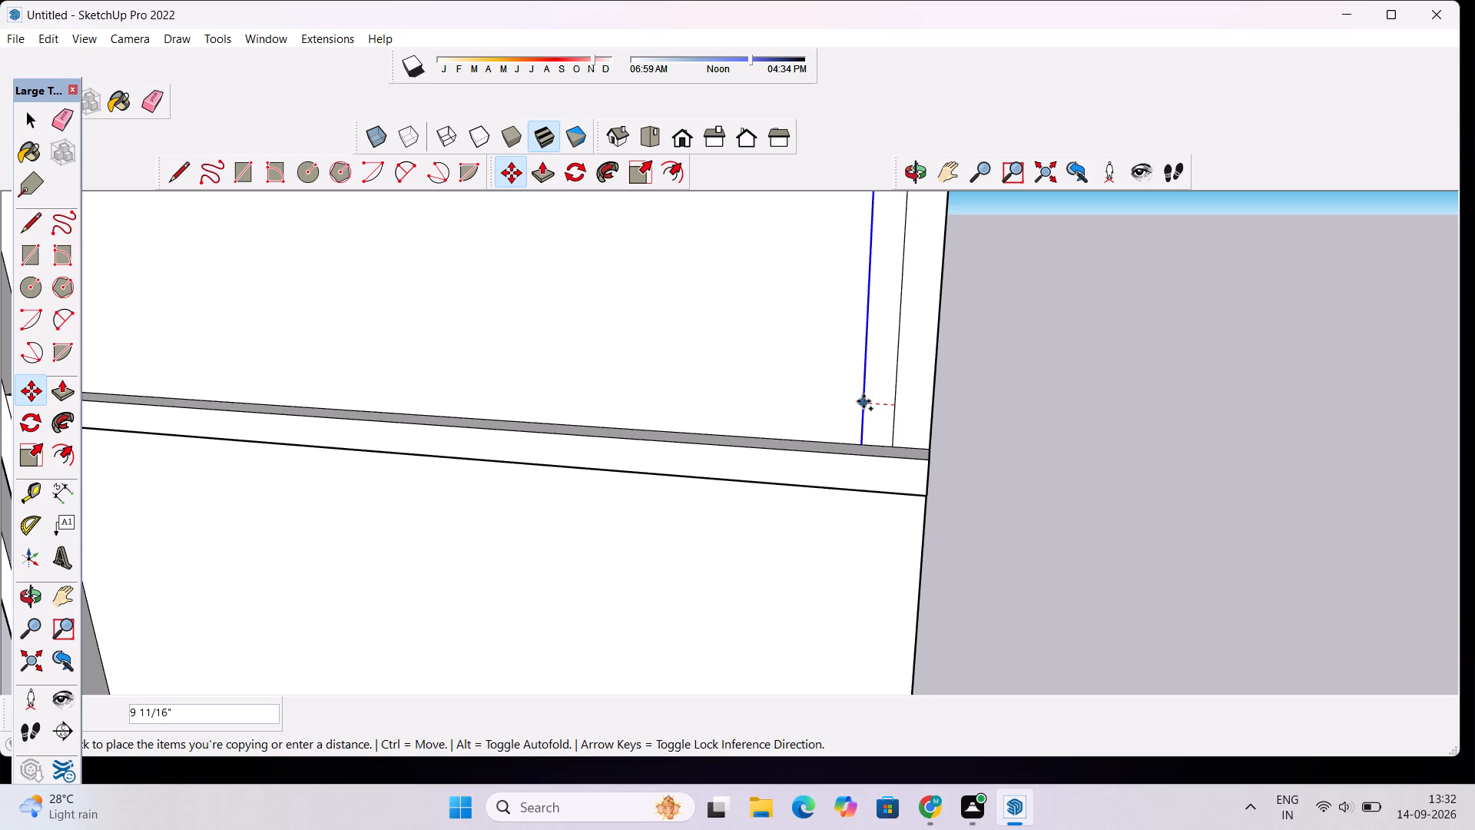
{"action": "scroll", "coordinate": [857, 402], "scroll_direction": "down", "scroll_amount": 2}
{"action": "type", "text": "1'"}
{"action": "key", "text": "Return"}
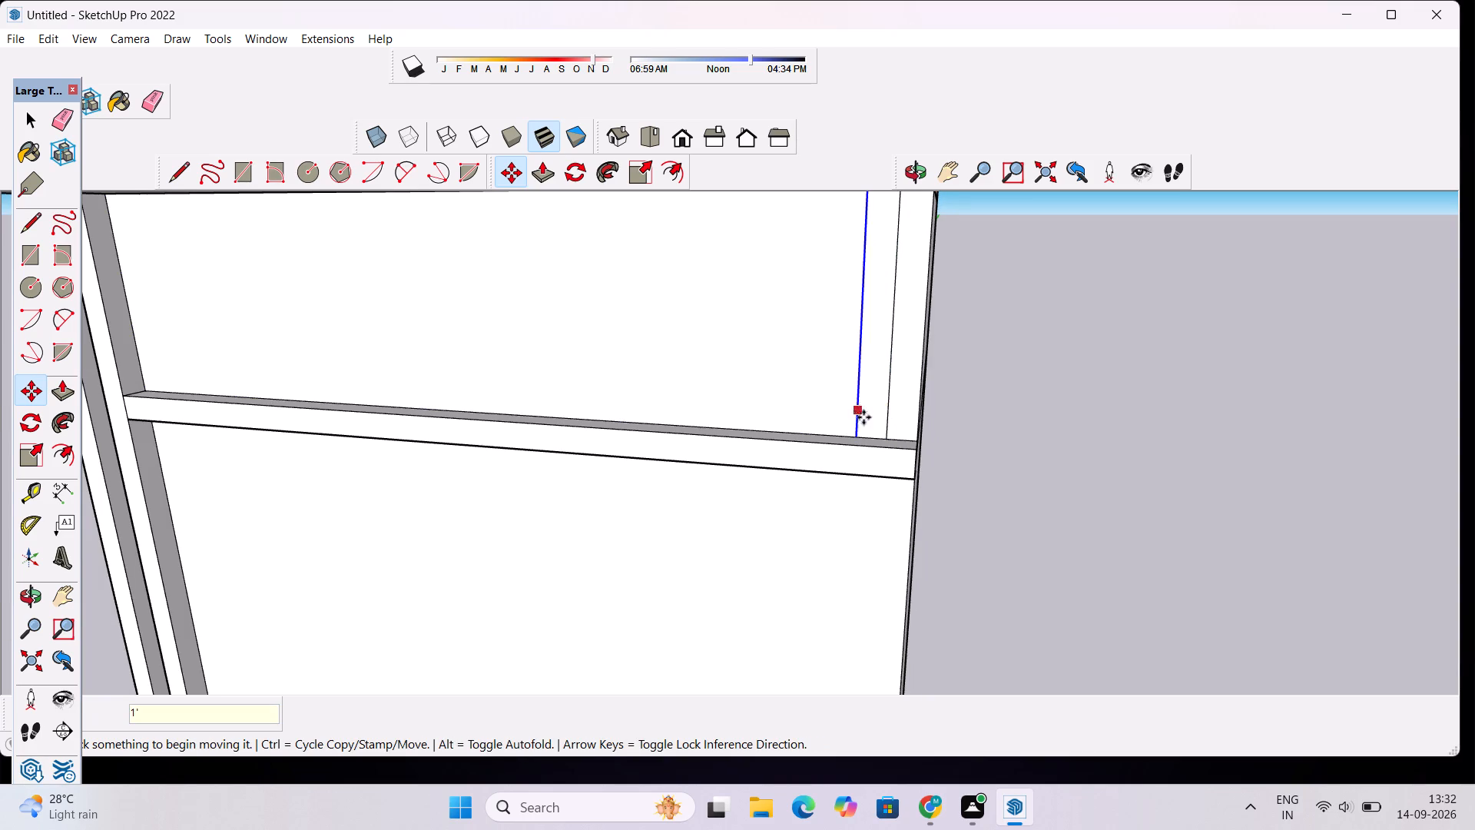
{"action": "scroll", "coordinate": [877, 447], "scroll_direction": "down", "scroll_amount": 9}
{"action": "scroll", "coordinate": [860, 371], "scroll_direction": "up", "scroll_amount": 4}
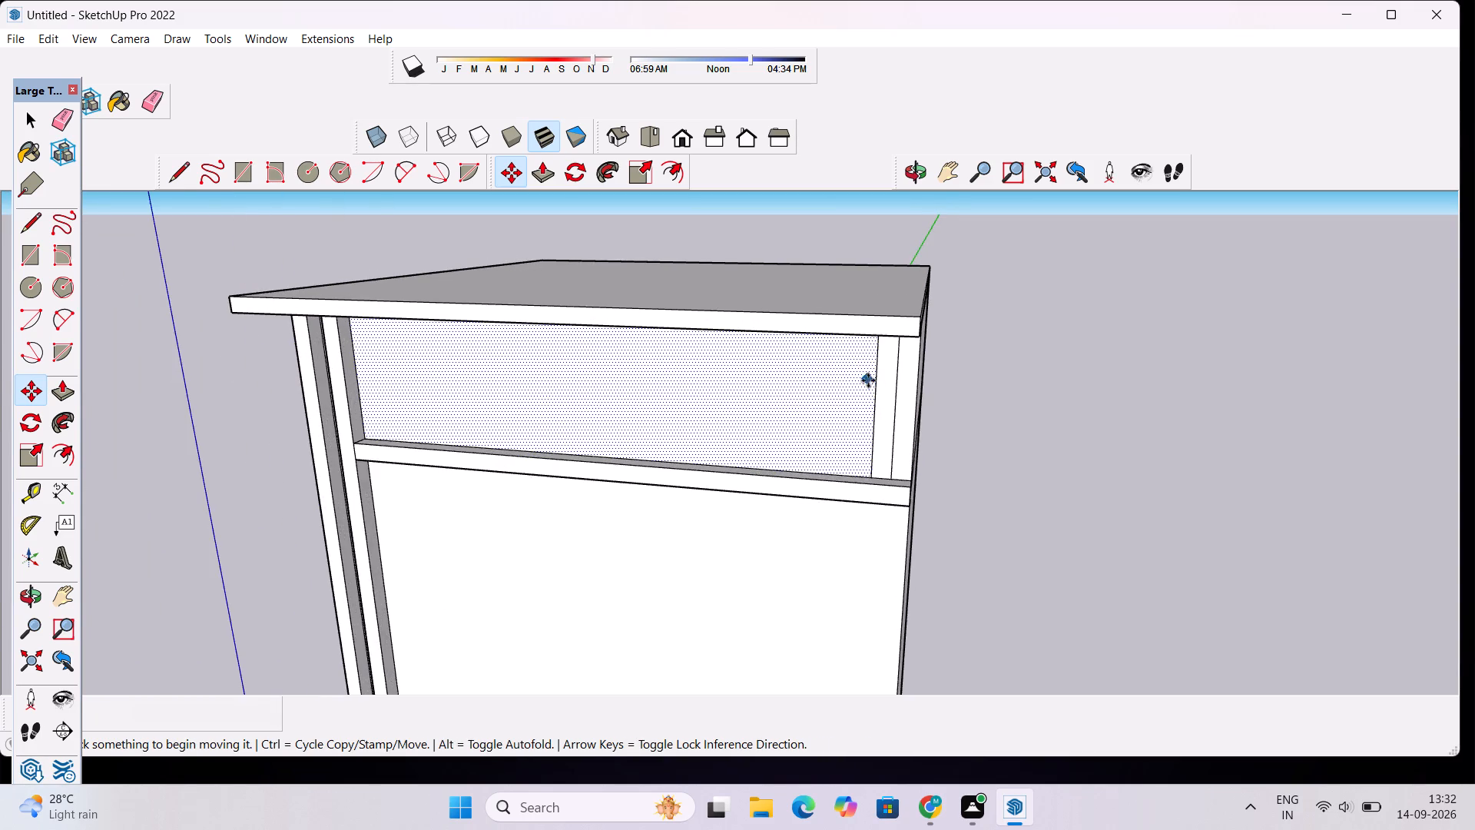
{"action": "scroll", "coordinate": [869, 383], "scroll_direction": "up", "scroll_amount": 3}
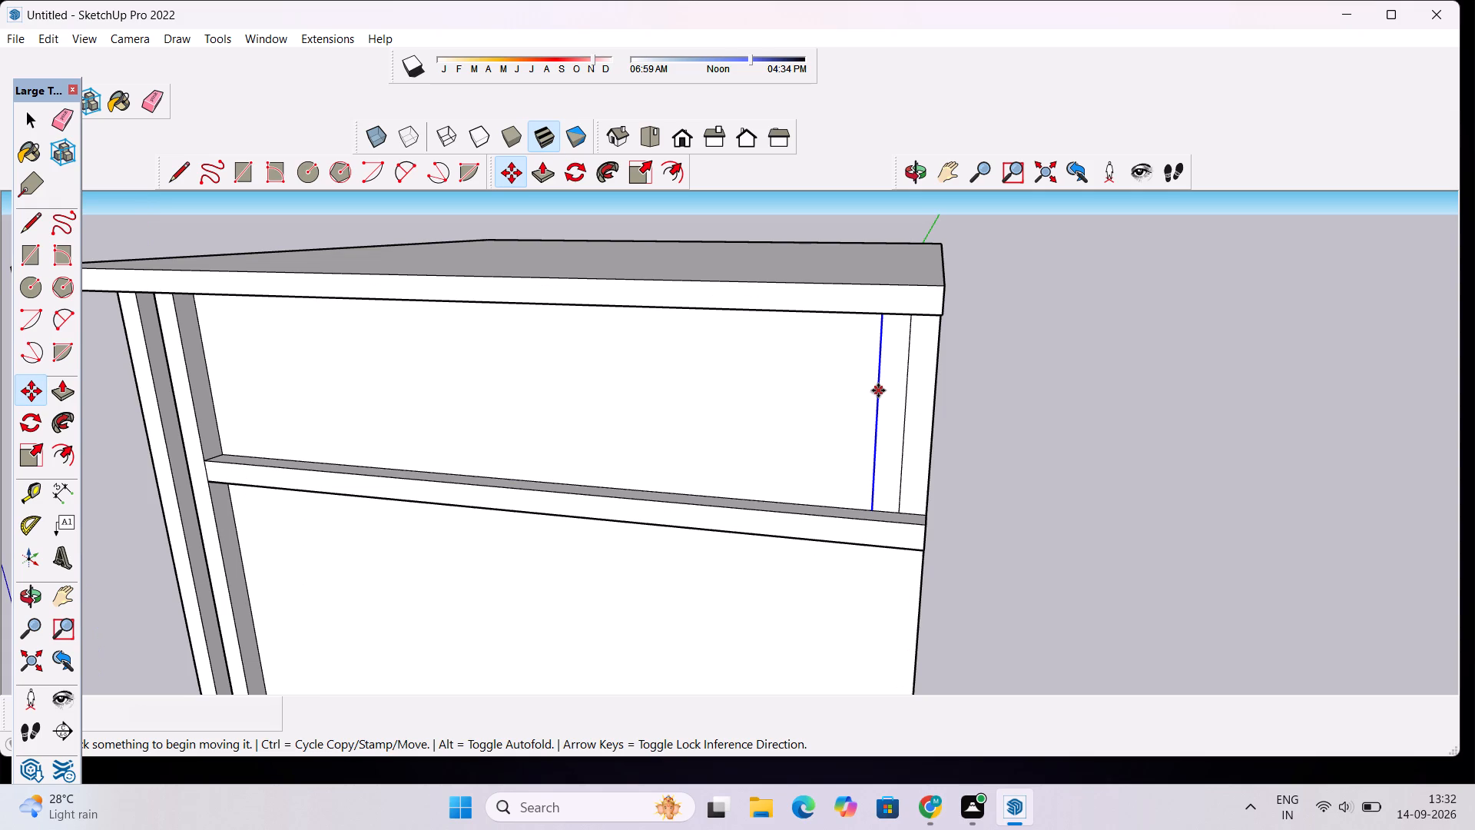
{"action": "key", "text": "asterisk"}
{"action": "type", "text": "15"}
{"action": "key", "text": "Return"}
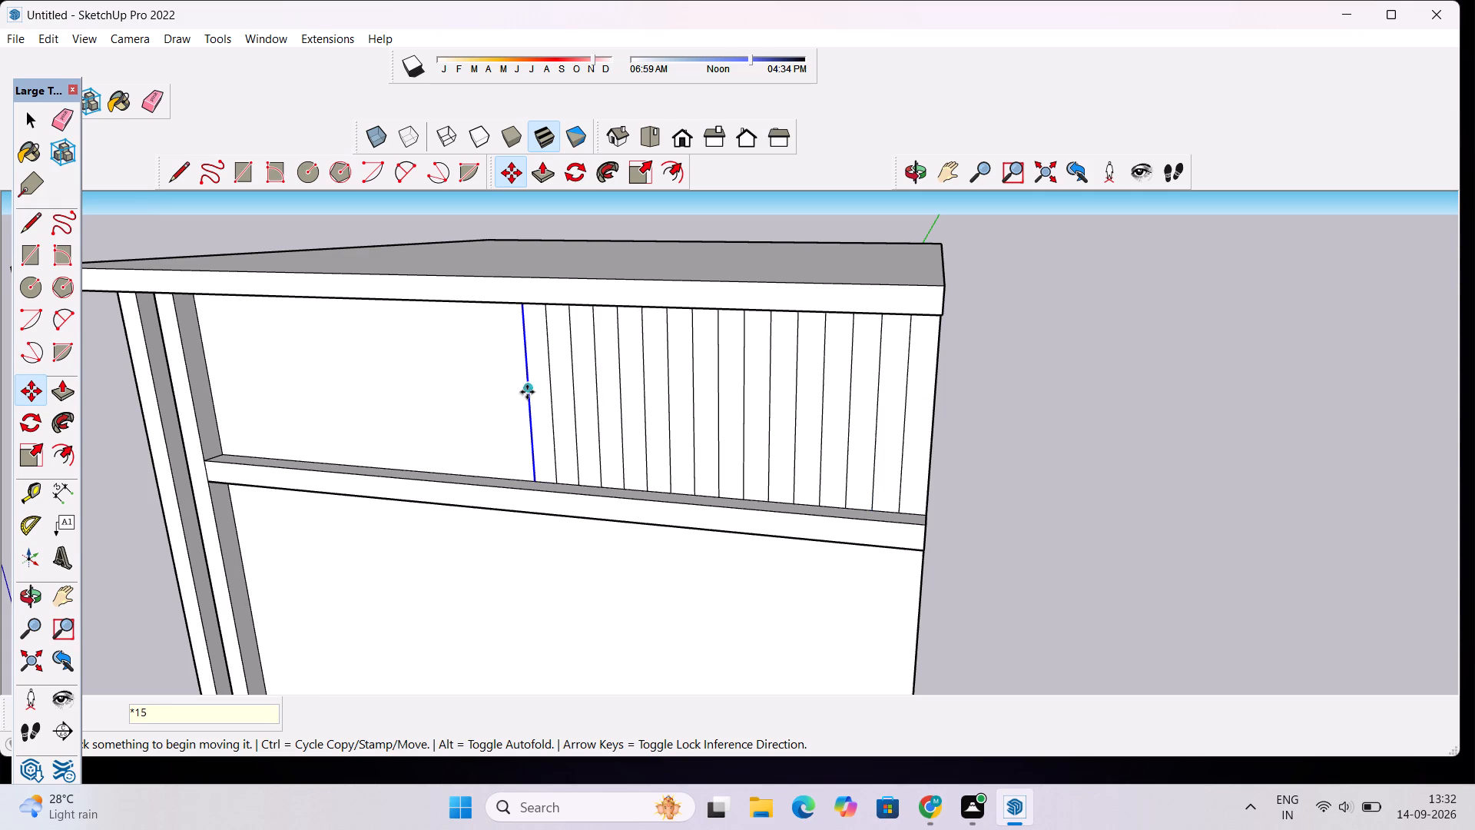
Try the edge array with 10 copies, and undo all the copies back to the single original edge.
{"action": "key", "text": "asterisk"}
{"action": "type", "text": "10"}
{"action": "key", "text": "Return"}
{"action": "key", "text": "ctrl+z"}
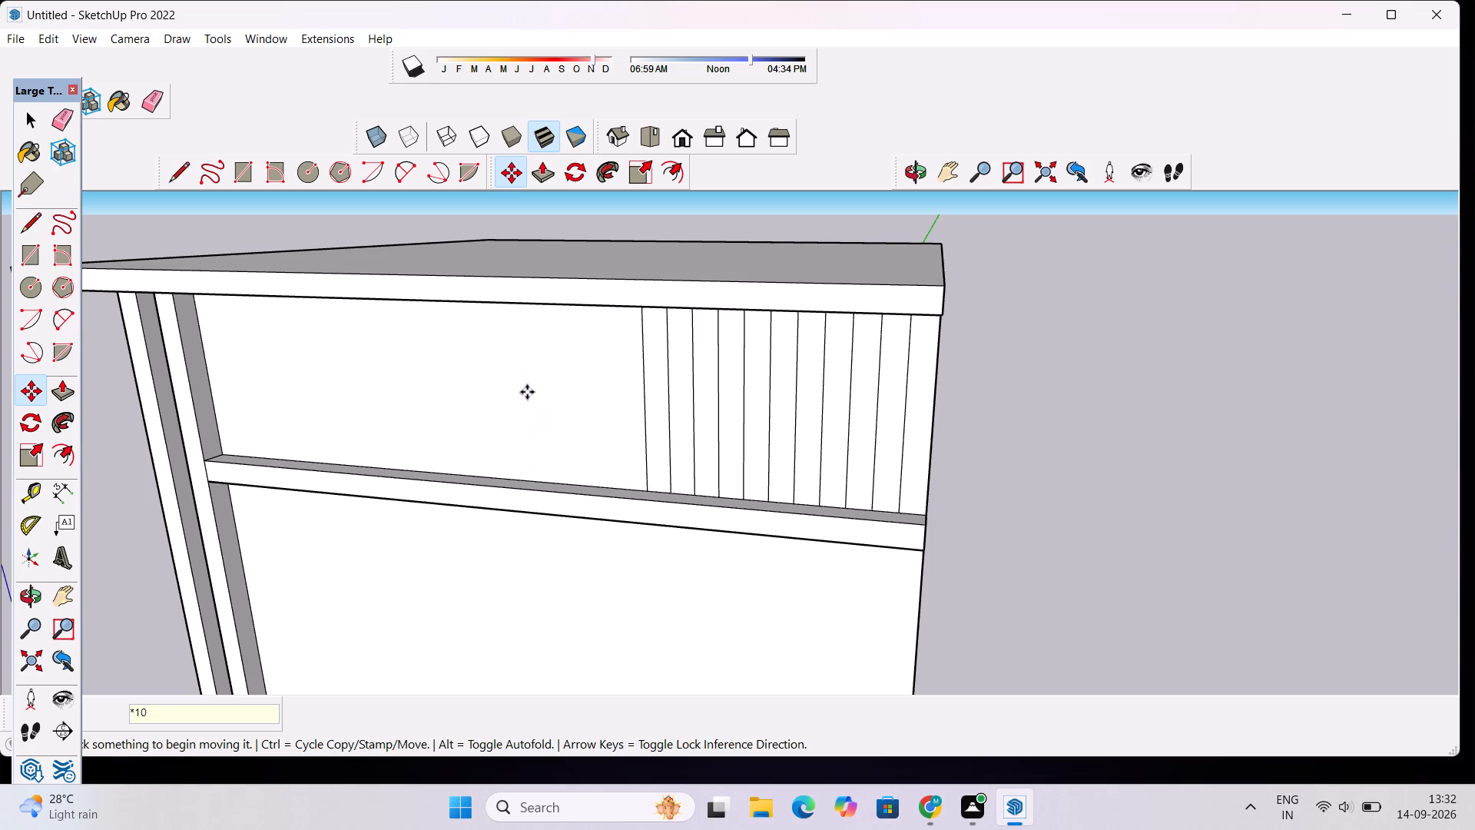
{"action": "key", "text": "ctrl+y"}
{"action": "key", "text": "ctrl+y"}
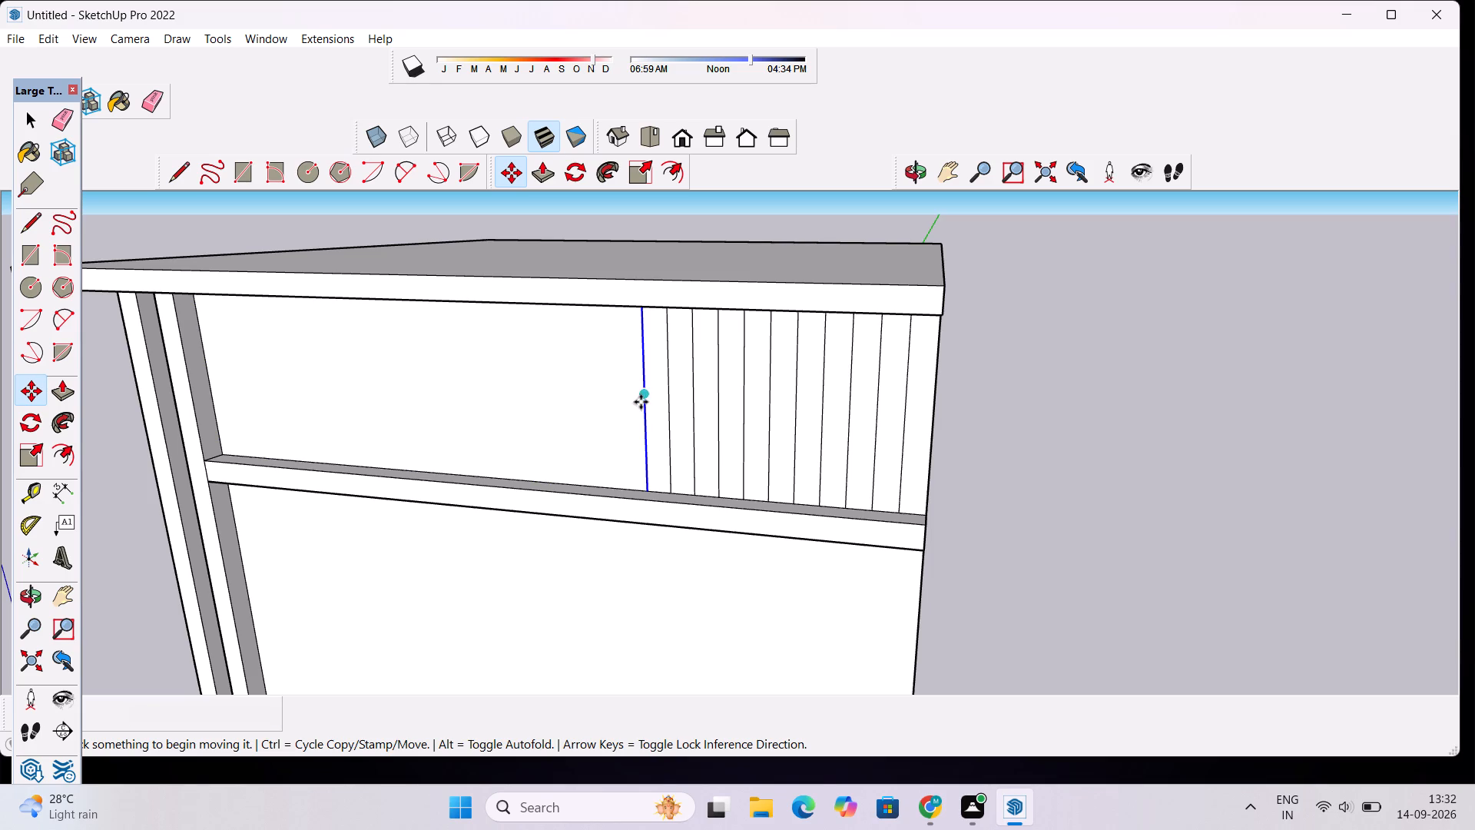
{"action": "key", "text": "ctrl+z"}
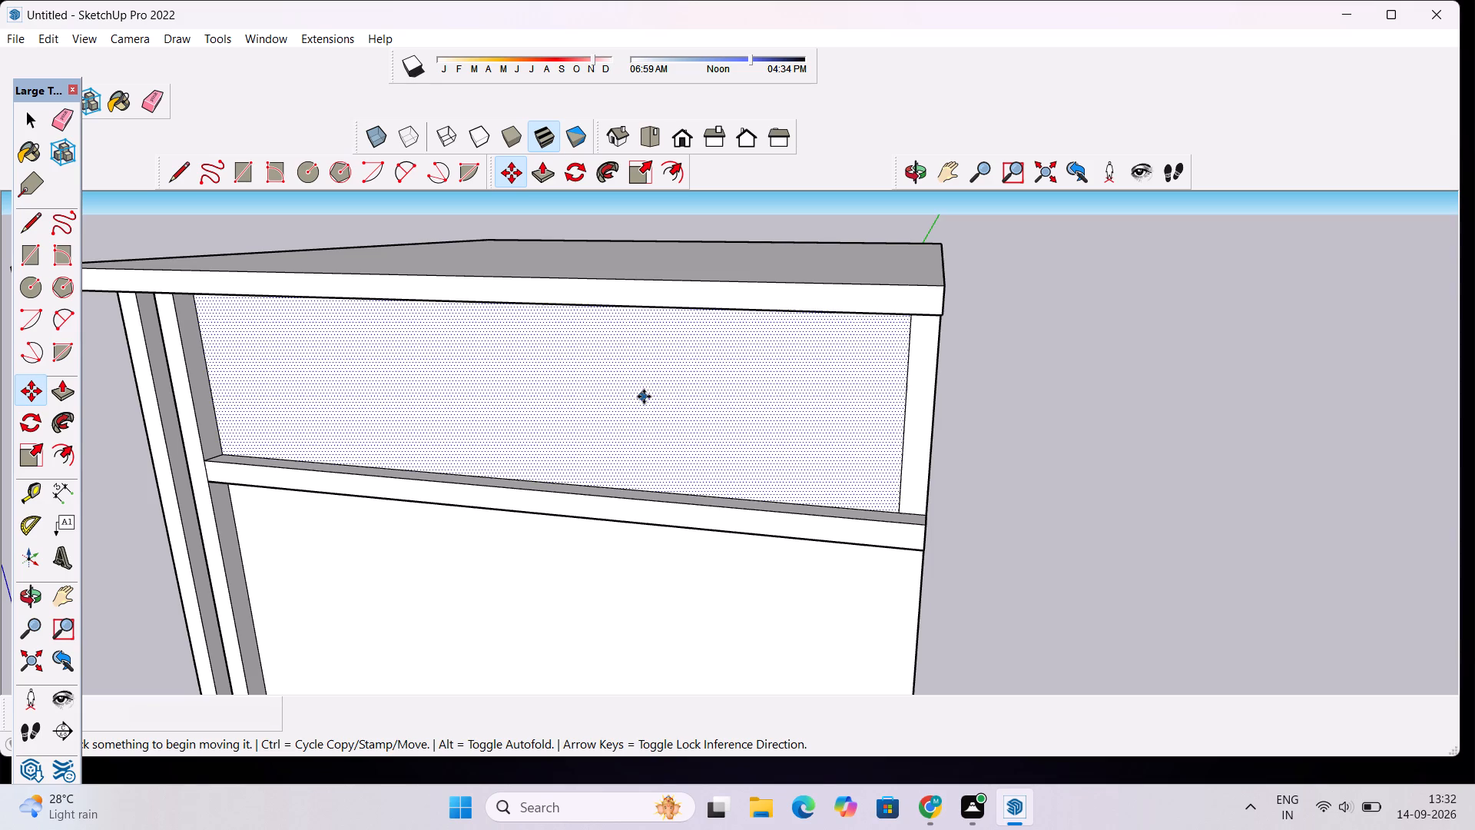
Copy the upper front panel's right vertical edge 1' inward and array it as 21 copies across the panel.
{"action": "left_click", "coordinate": [907, 413]}
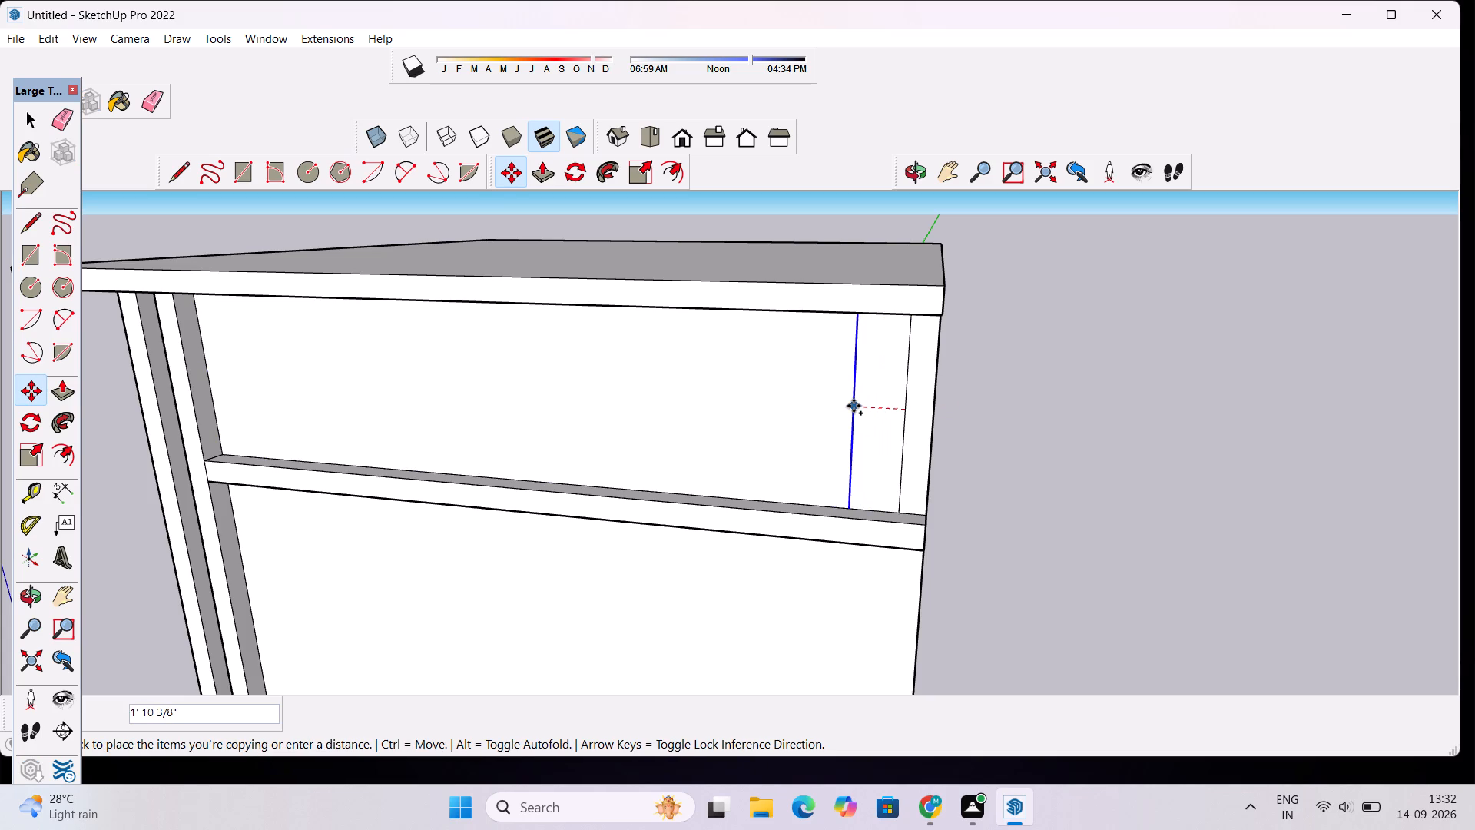
{"action": "type", "text": "1'"}
{"action": "key", "text": "Return"}
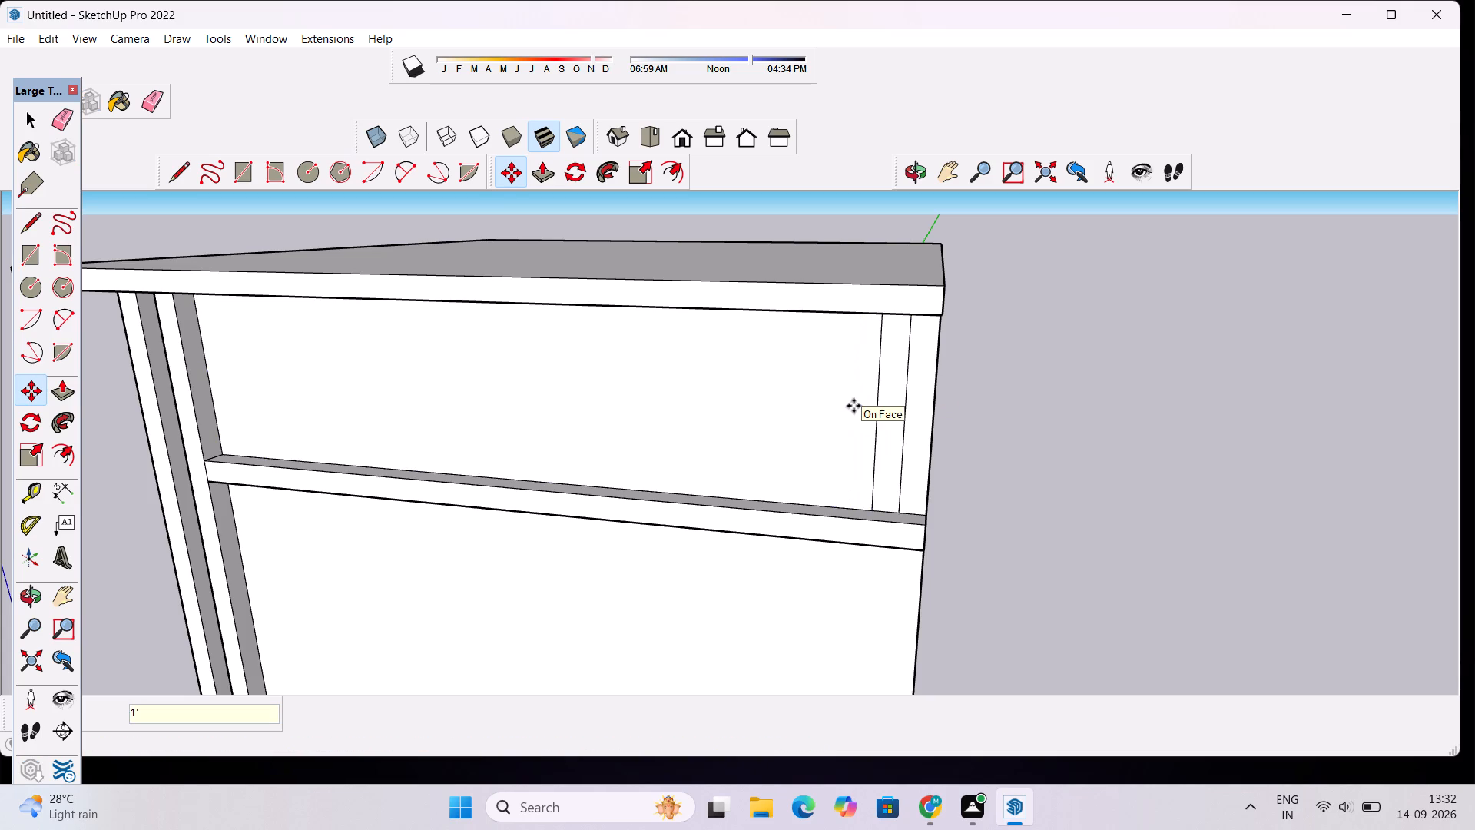
{"action": "key", "text": "asterisk"}
{"action": "key", "text": "2"}
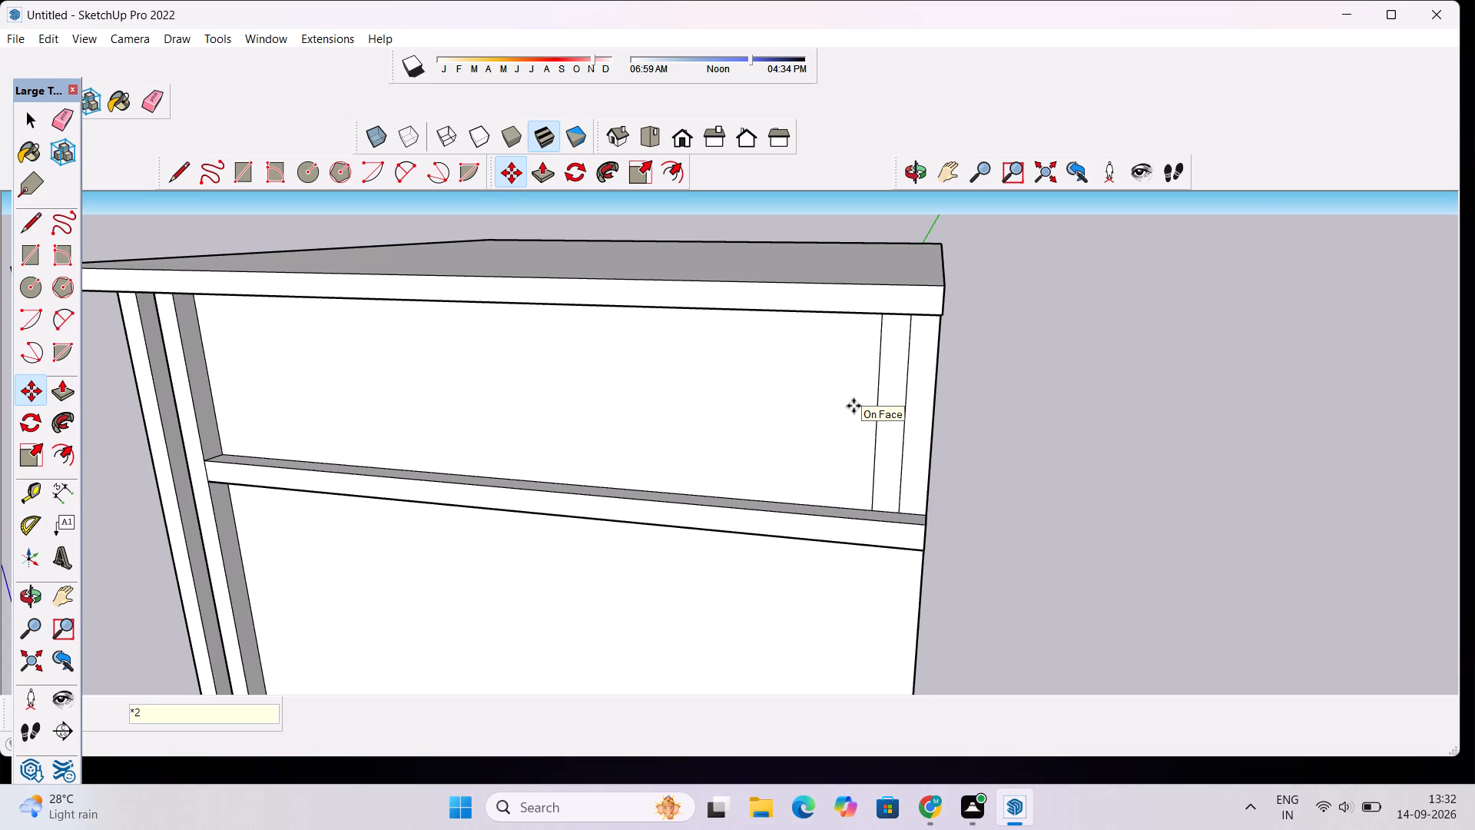
{"action": "key", "text": "1"}
{"action": "key", "text": "Return"}
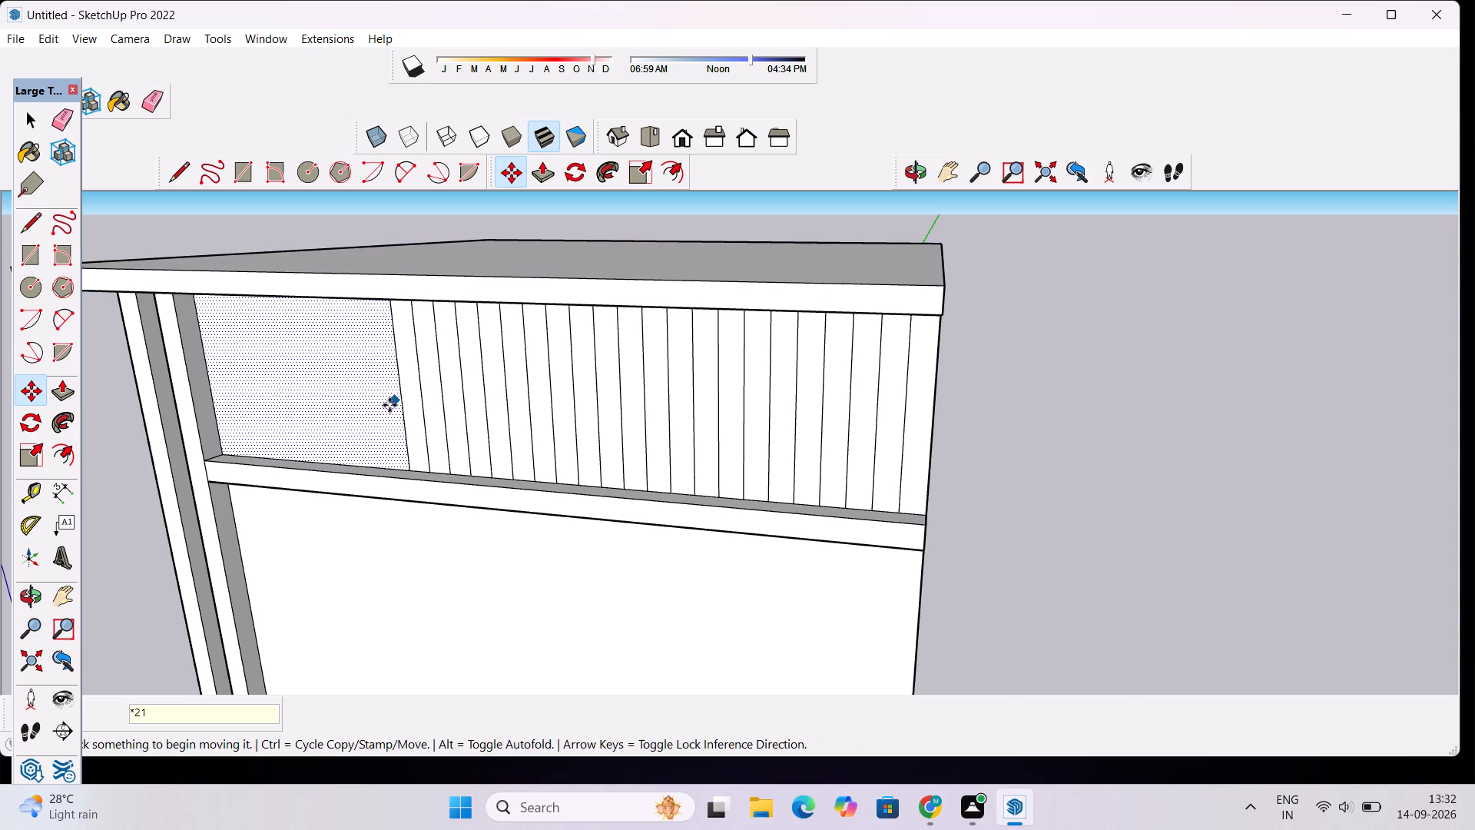
Continue the vertical lines by copying the leftmost one 1' further left and arraying it as 7 copies.
{"action": "scroll", "coordinate": [362, 425], "scroll_direction": "up", "scroll_amount": 3}
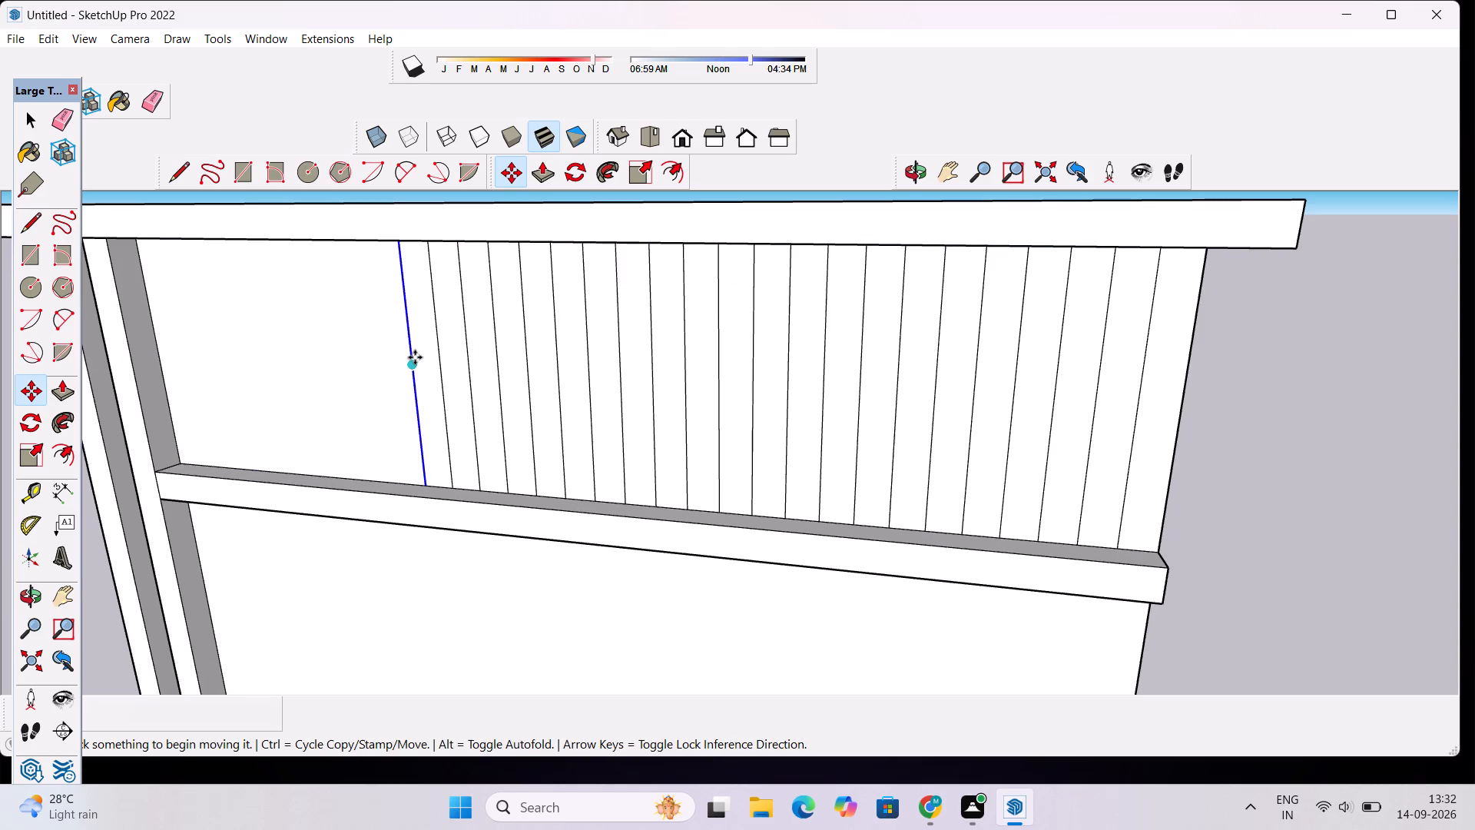
{"action": "left_click", "coordinate": [415, 358]}
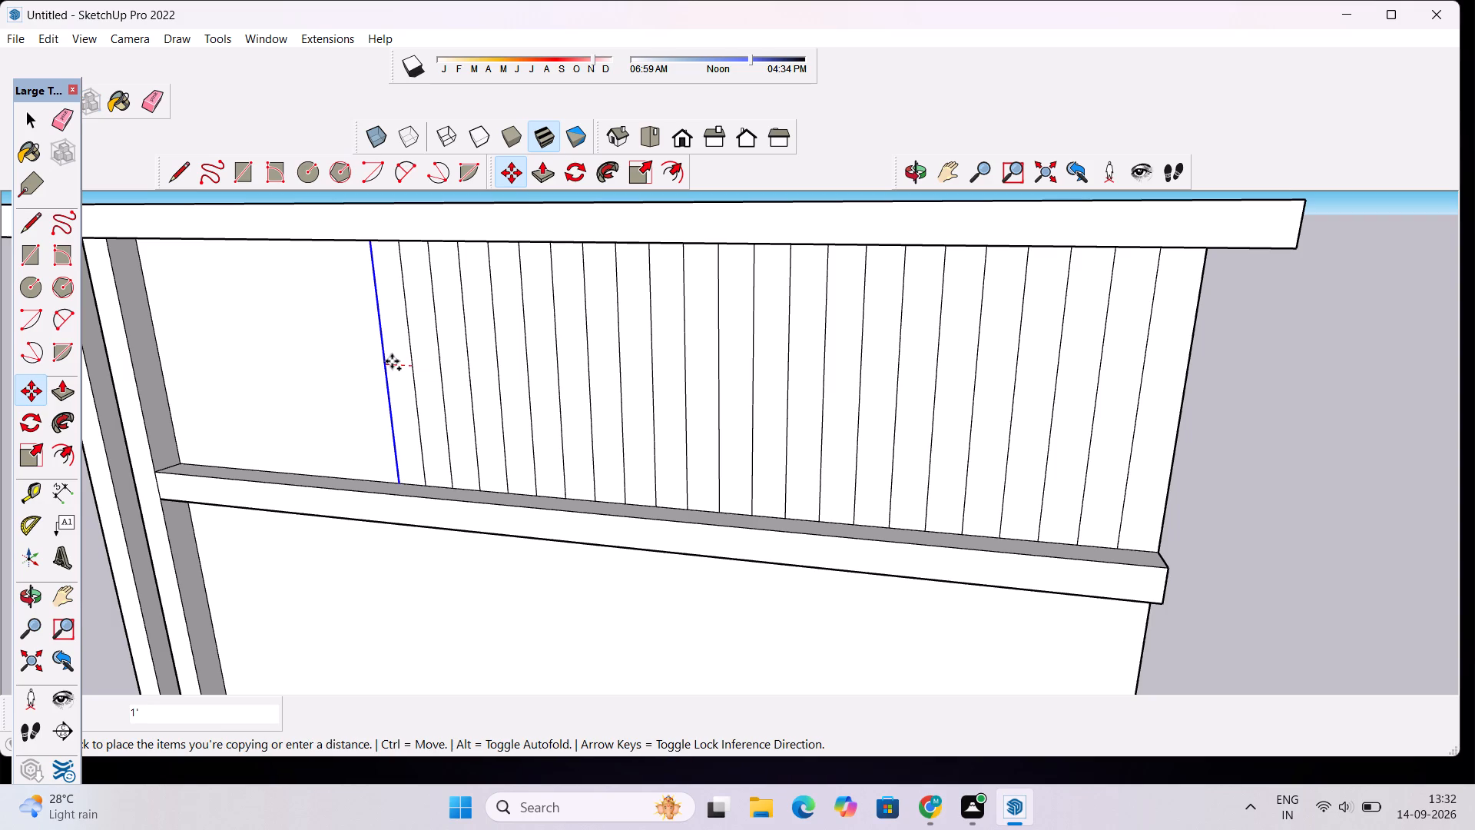
{"action": "type", "text": "1'"}
{"action": "key", "text": "Return"}
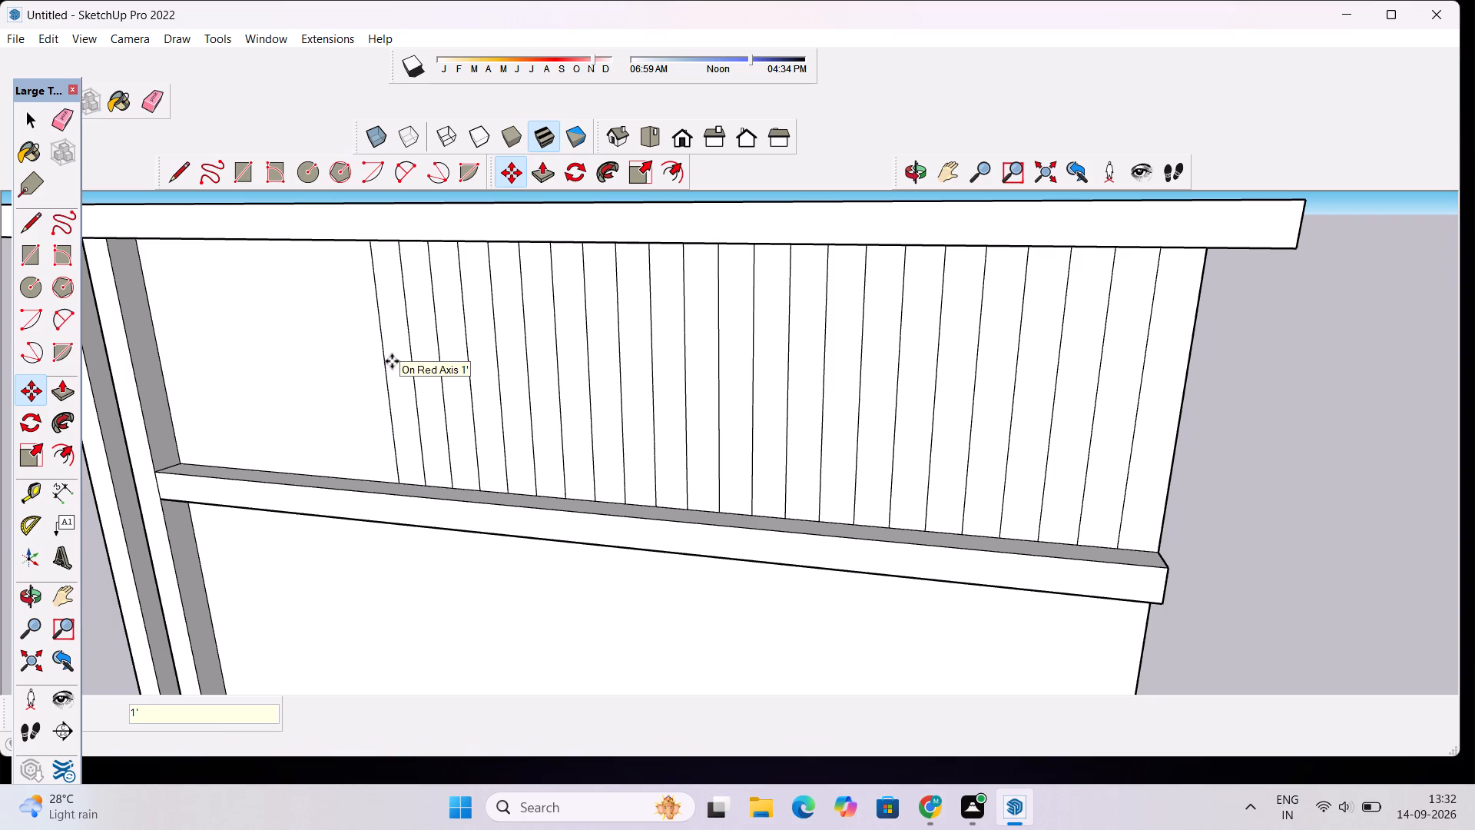
{"action": "key", "text": "asterisk"}
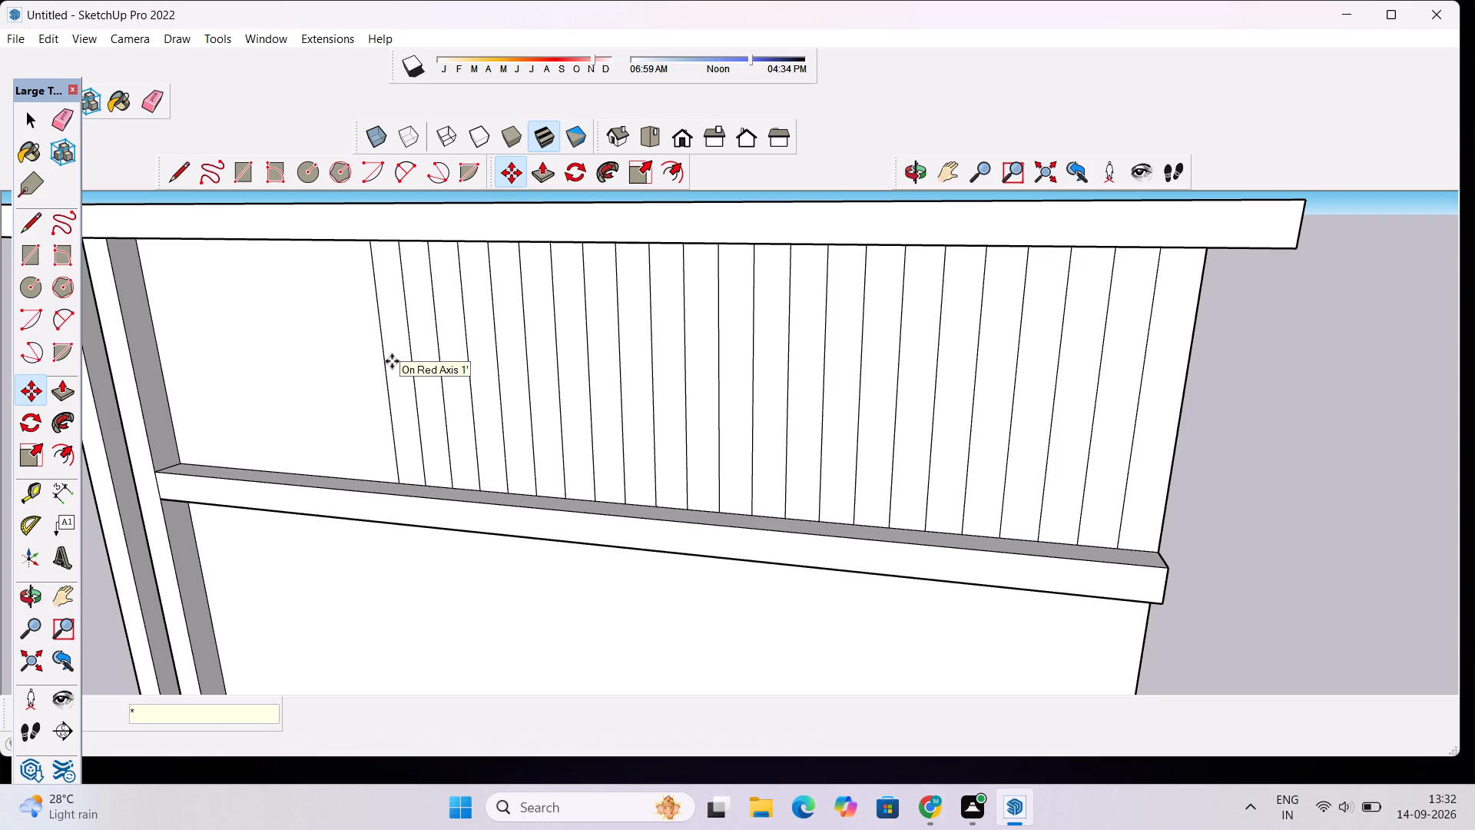
{"action": "key", "text": "7"}
{"action": "key", "text": "Return"}
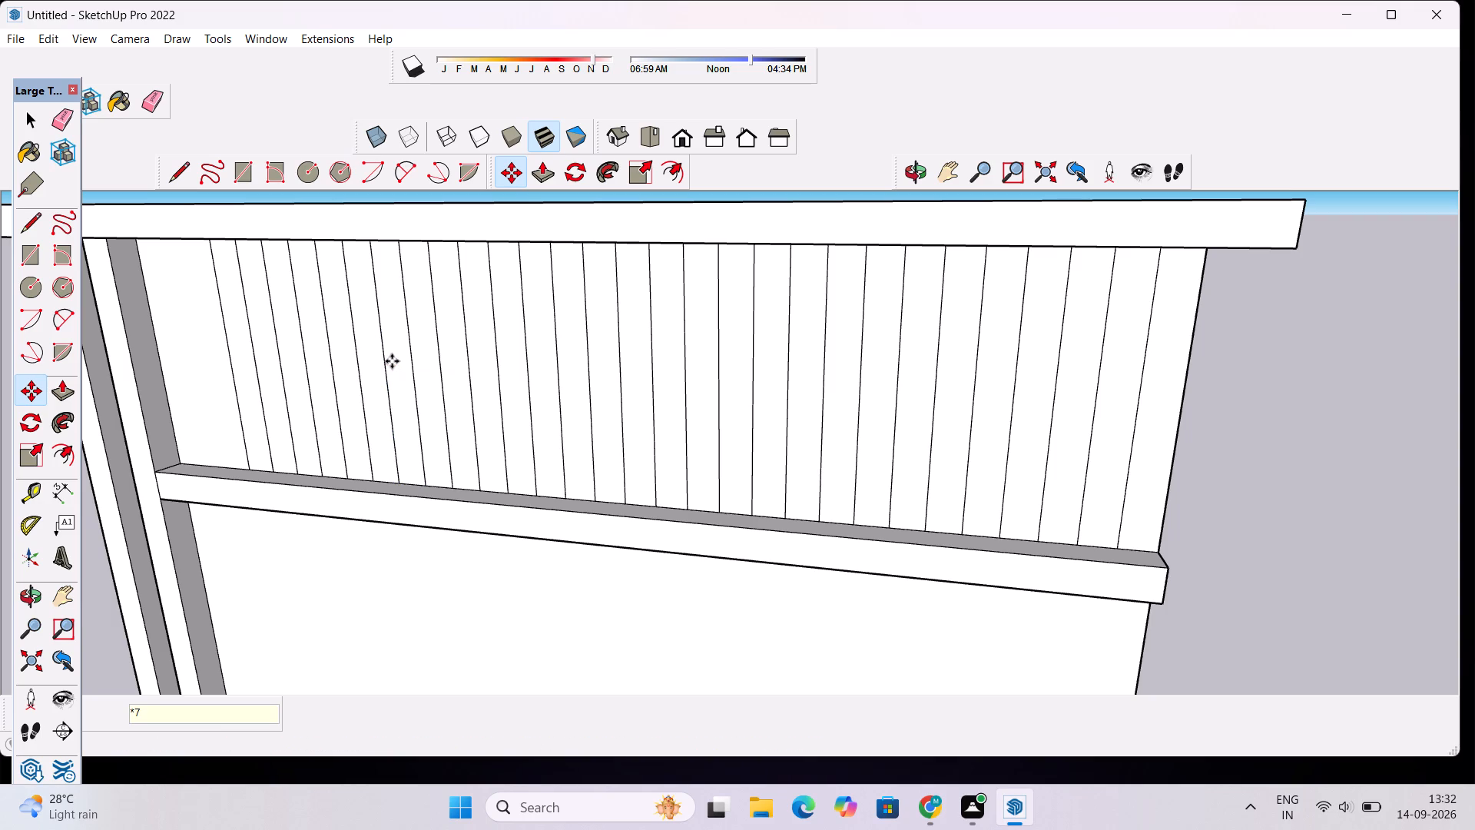
Add two more vertical line copies at 1' spacing to fill the remaining left end of the upper panel.
{"action": "scroll", "coordinate": [287, 400], "scroll_direction": "down", "scroll_amount": 4}
{"action": "scroll", "coordinate": [220, 395], "scroll_direction": "up", "scroll_amount": 5}
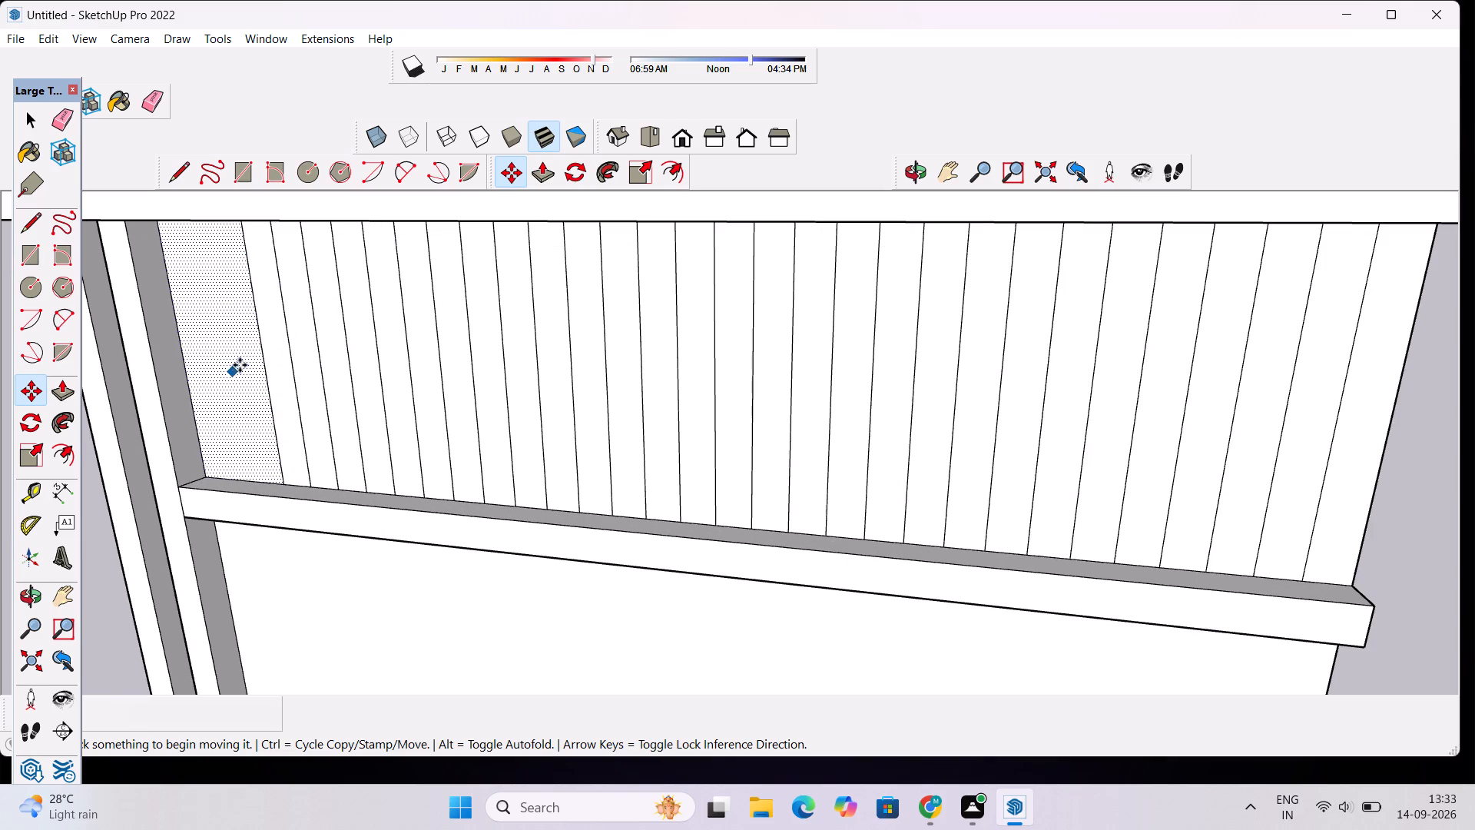
{"action": "left_click", "coordinate": [264, 360]}
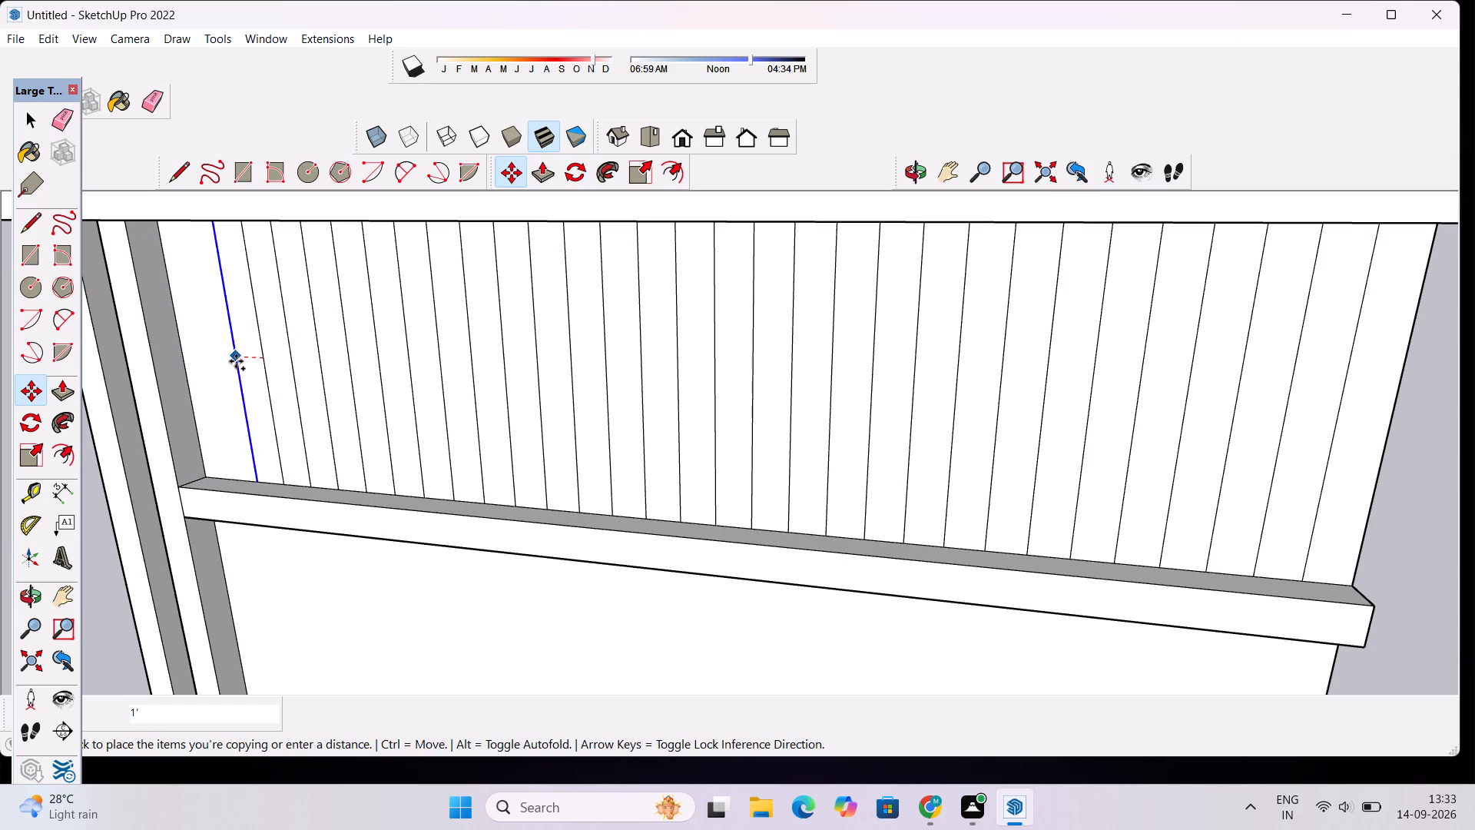
{"action": "left_click", "coordinate": [236, 361]}
{"action": "left_click", "coordinate": [235, 352]}
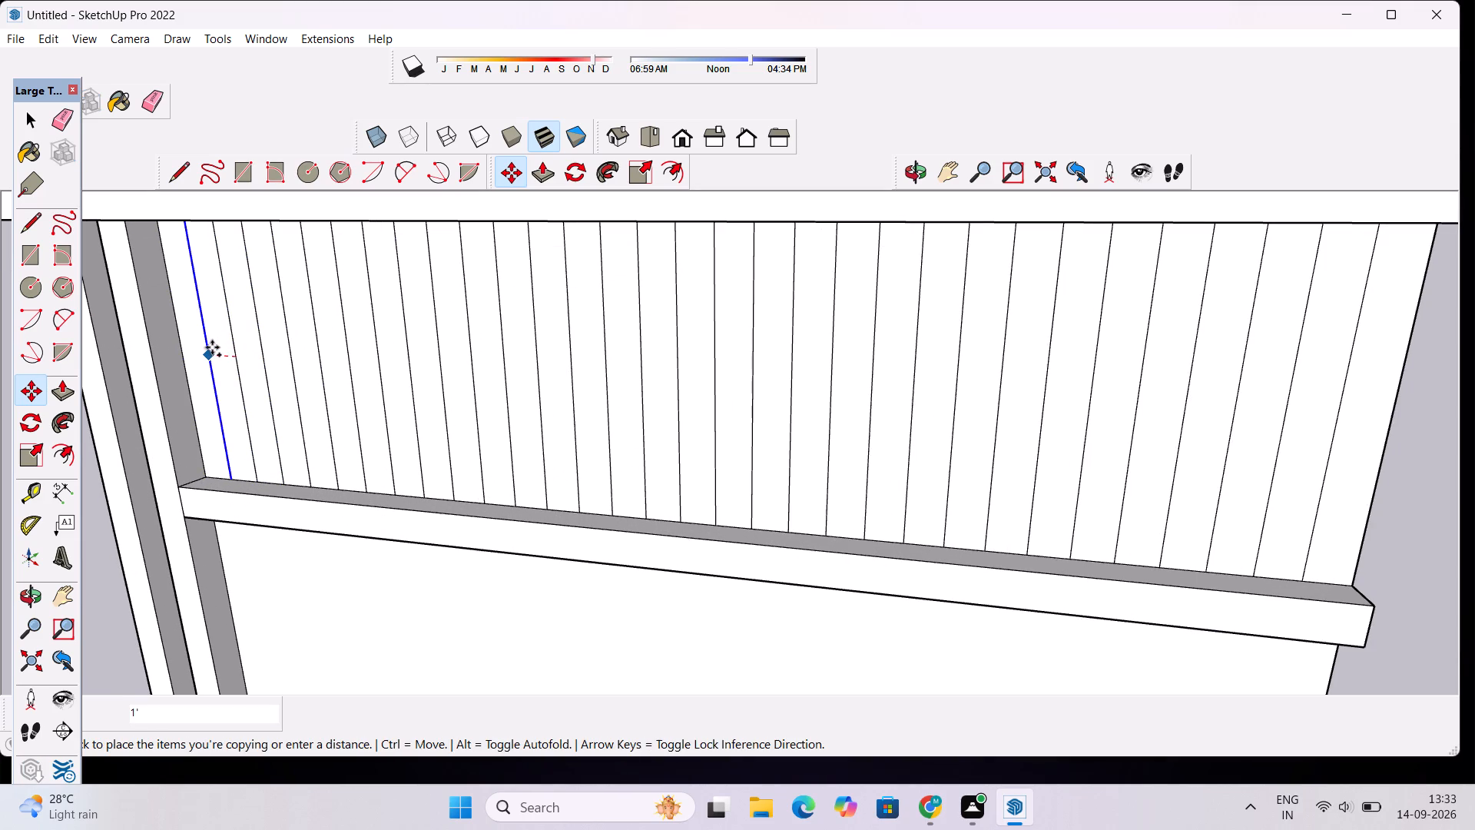
{"action": "left_click", "coordinate": [211, 347]}
{"action": "scroll", "coordinate": [230, 344], "scroll_direction": "down", "scroll_amount": 4}
{"action": "key", "text": "space"}
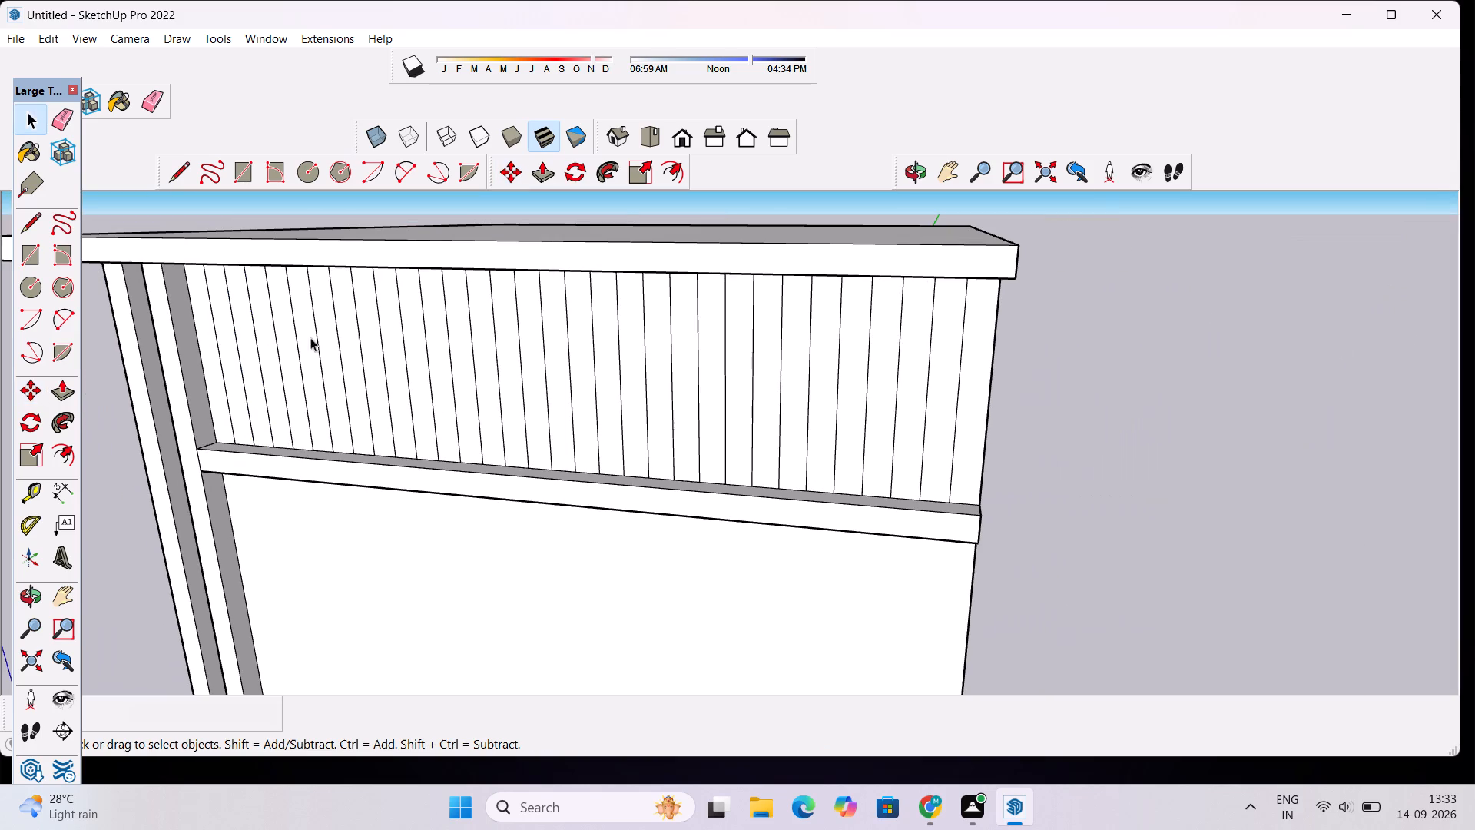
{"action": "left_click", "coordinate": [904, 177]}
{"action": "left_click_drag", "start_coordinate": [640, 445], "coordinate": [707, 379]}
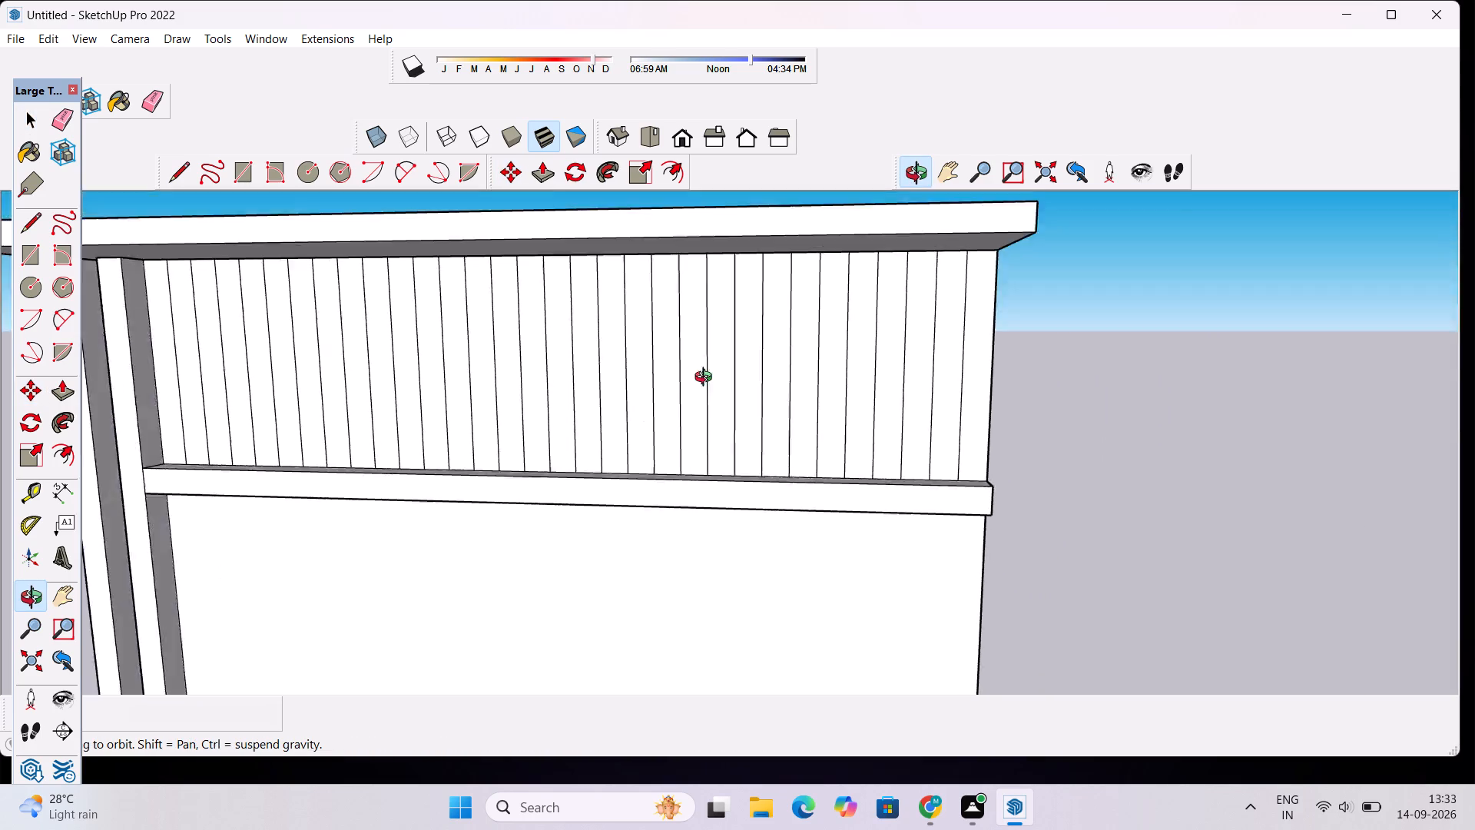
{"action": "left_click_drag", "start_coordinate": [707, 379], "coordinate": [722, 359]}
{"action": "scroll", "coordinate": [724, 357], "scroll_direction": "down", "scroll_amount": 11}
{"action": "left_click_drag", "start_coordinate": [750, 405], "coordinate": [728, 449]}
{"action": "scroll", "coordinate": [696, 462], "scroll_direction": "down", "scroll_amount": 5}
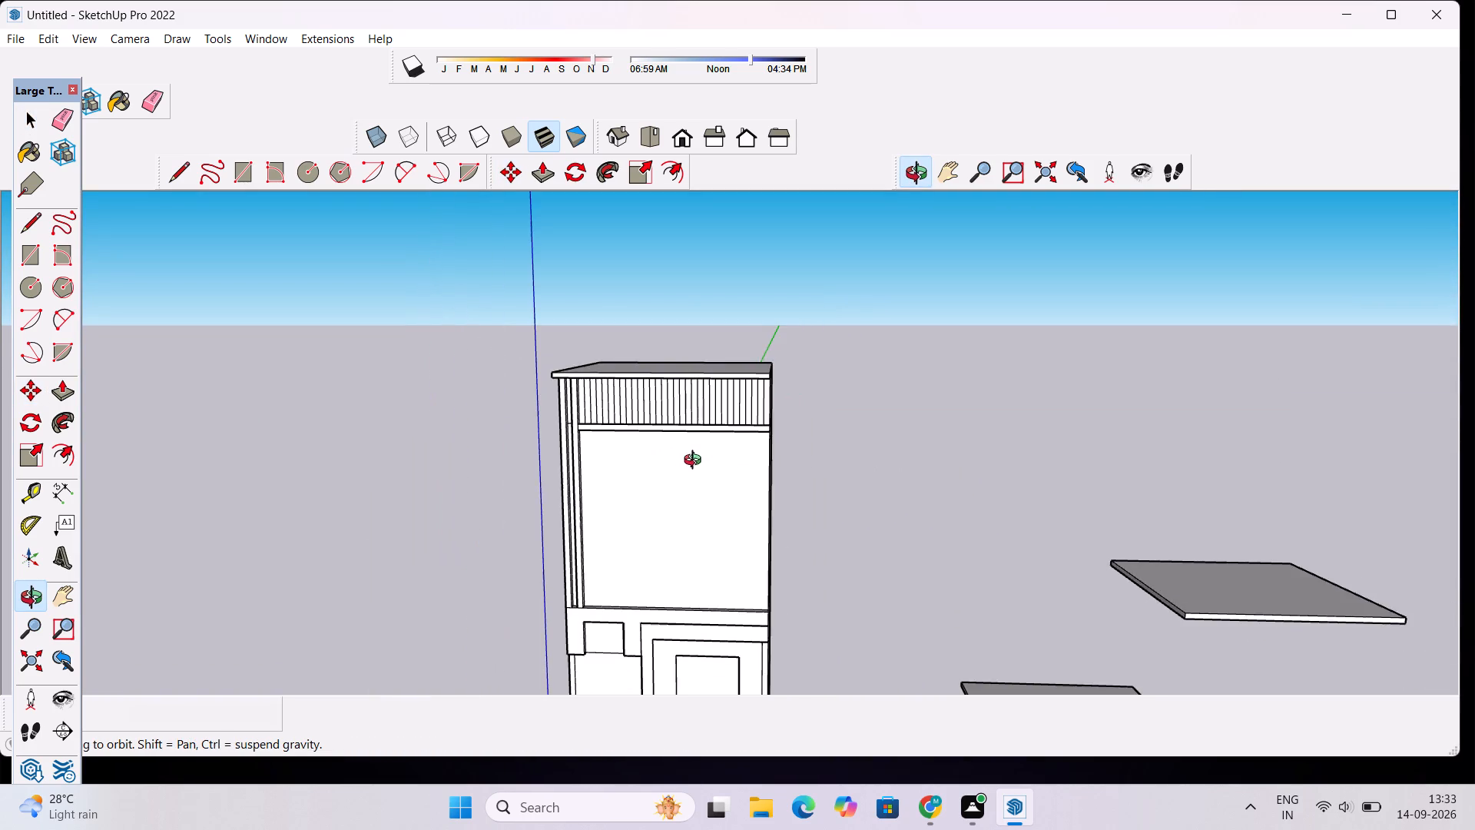
Erase the short stray horizontal edge between the left vertical trims, level with the ledge below the strip panel.
{"action": "left_click_drag", "start_coordinate": [672, 448], "coordinate": [671, 482]}
{"action": "scroll", "coordinate": [668, 490], "scroll_direction": "up", "scroll_amount": 5}
{"action": "left_click_drag", "start_coordinate": [648, 520], "coordinate": [662, 453]}
{"action": "scroll", "coordinate": [500, 388], "scroll_direction": "up", "scroll_amount": 8}
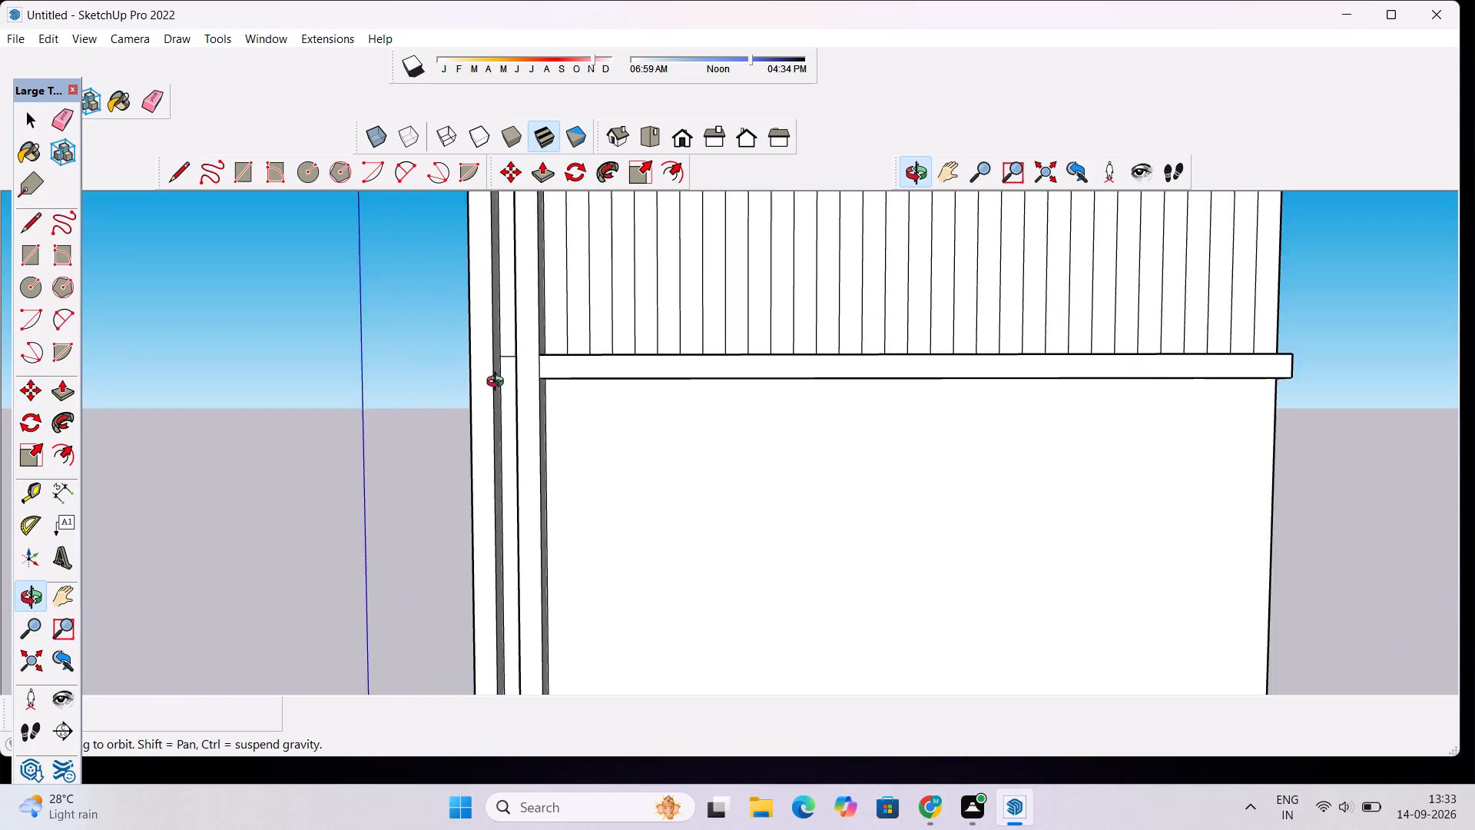
{"action": "scroll", "coordinate": [499, 383], "scroll_direction": "up", "scroll_amount": 4}
{"action": "key", "text": "e"}
{"action": "scroll", "coordinate": [507, 344], "scroll_direction": "up", "scroll_amount": 9}
{"action": "left_click_drag", "start_coordinate": [511, 333], "coordinate": [512, 332]}
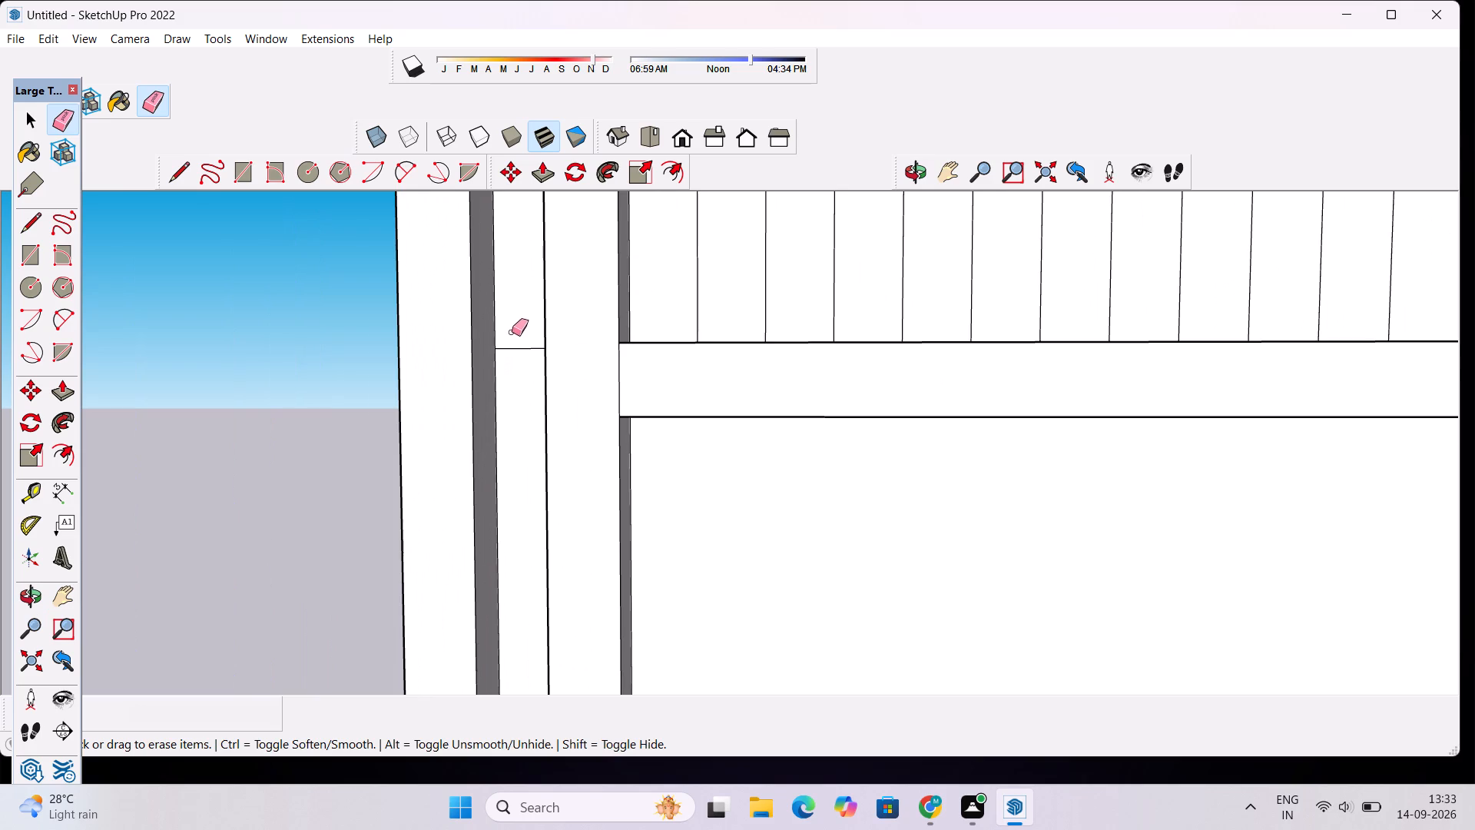
{"action": "left_click_drag", "start_coordinate": [512, 332], "coordinate": [517, 350]}
{"action": "scroll", "coordinate": [517, 350], "scroll_direction": "down", "scroll_amount": 14}
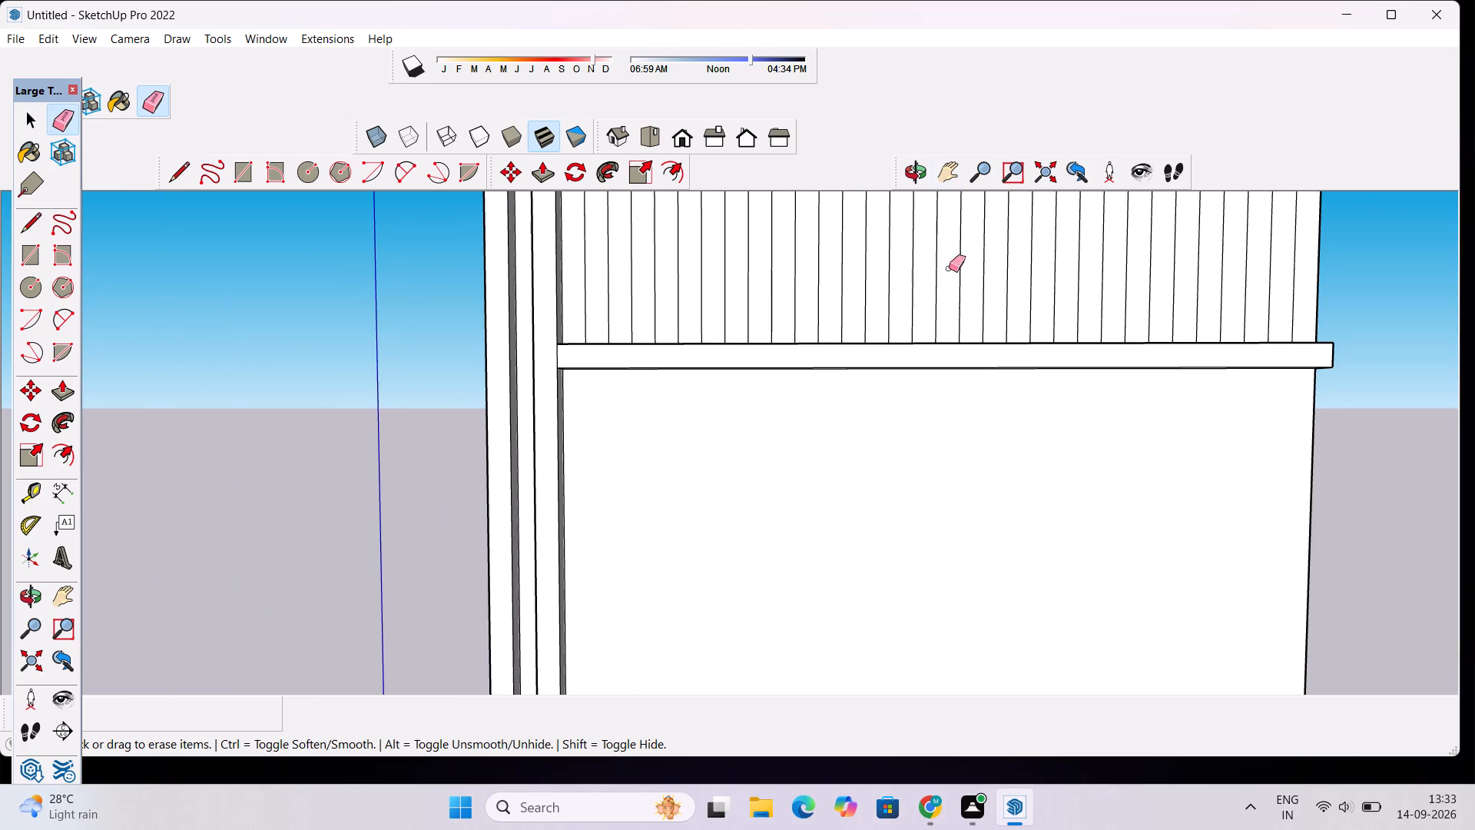
Examine the vertical-strip panel and the ledge beneath it from above, the front and below.
{"action": "left_click", "coordinate": [924, 172]}
{"action": "left_click_drag", "start_coordinate": [874, 291], "coordinate": [864, 367]}
{"action": "scroll", "coordinate": [862, 365], "scroll_direction": "down", "scroll_amount": 6}
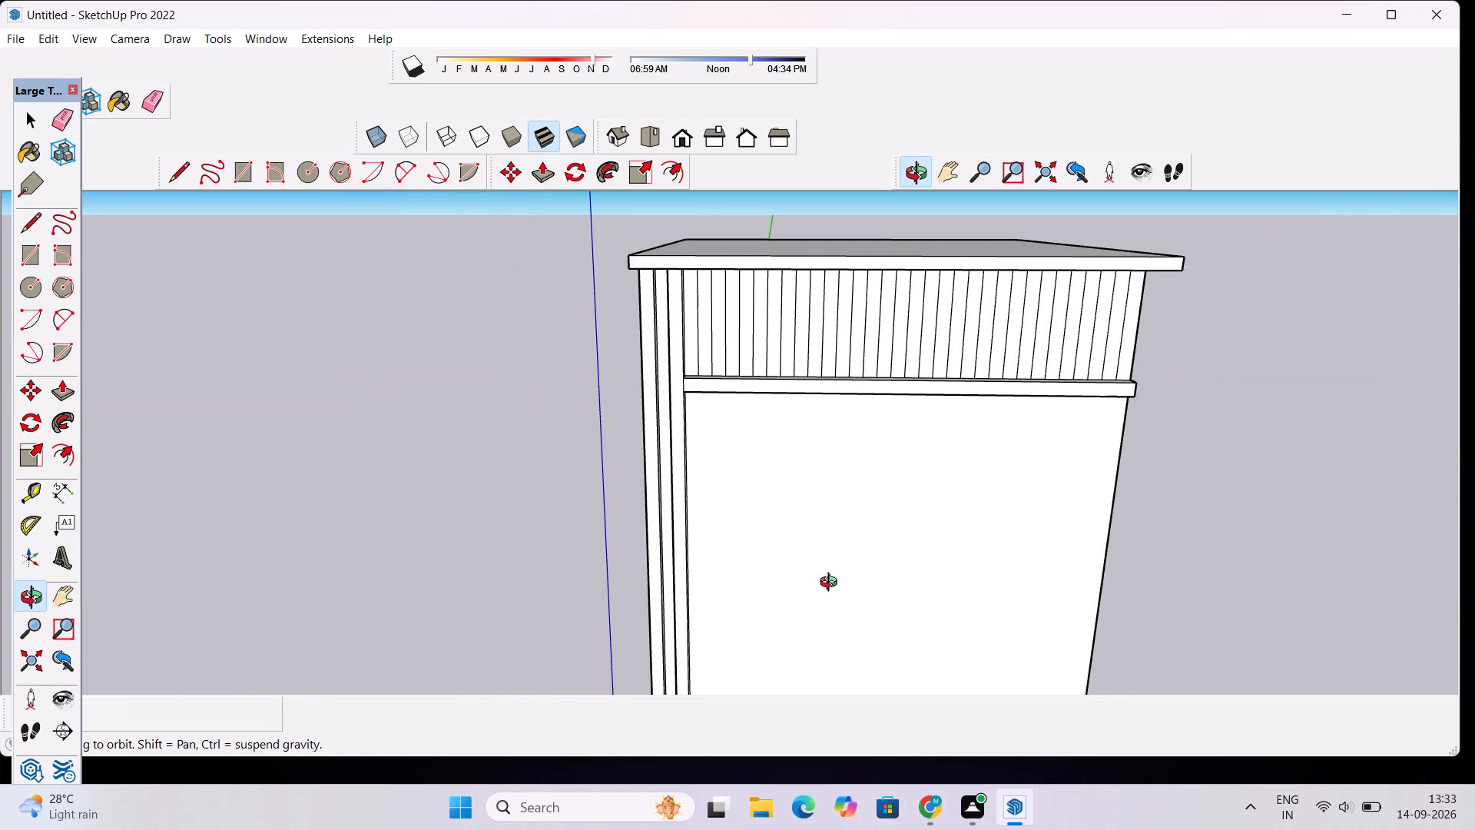
{"action": "left_click_drag", "start_coordinate": [833, 585], "coordinate": [847, 517]}
{"action": "scroll", "coordinate": [847, 517], "scroll_direction": "down", "scroll_amount": 5}
{"action": "left_click_drag", "start_coordinate": [876, 531], "coordinate": [776, 462], "text": "shift"}
{"action": "scroll", "coordinate": [737, 460], "scroll_direction": "up", "scroll_amount": 7}
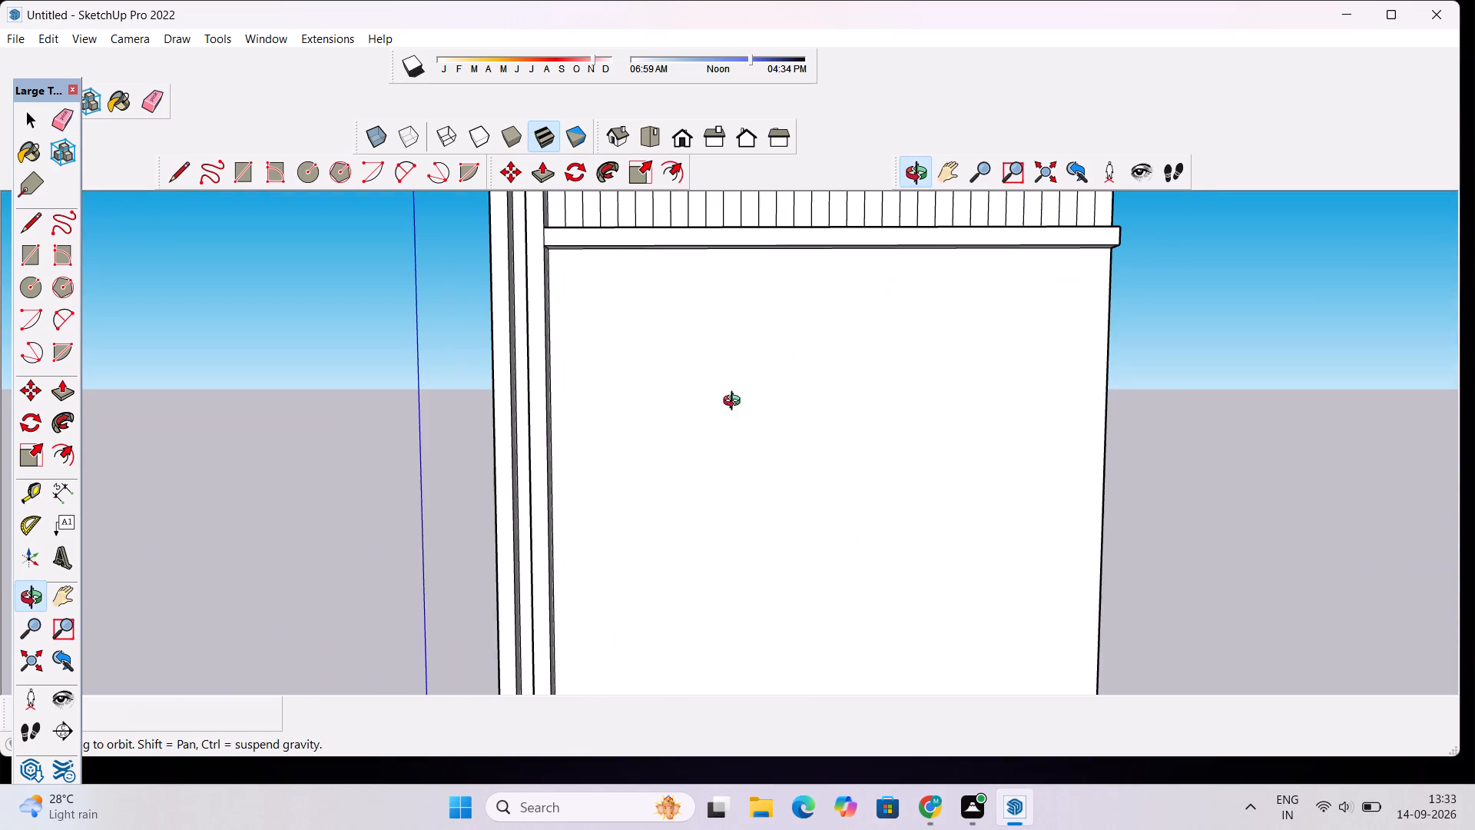
{"action": "left_click_drag", "start_coordinate": [735, 373], "coordinate": [731, 294]}
{"action": "left_click_drag", "start_coordinate": [731, 292], "coordinate": [655, 410], "text": "shift"}
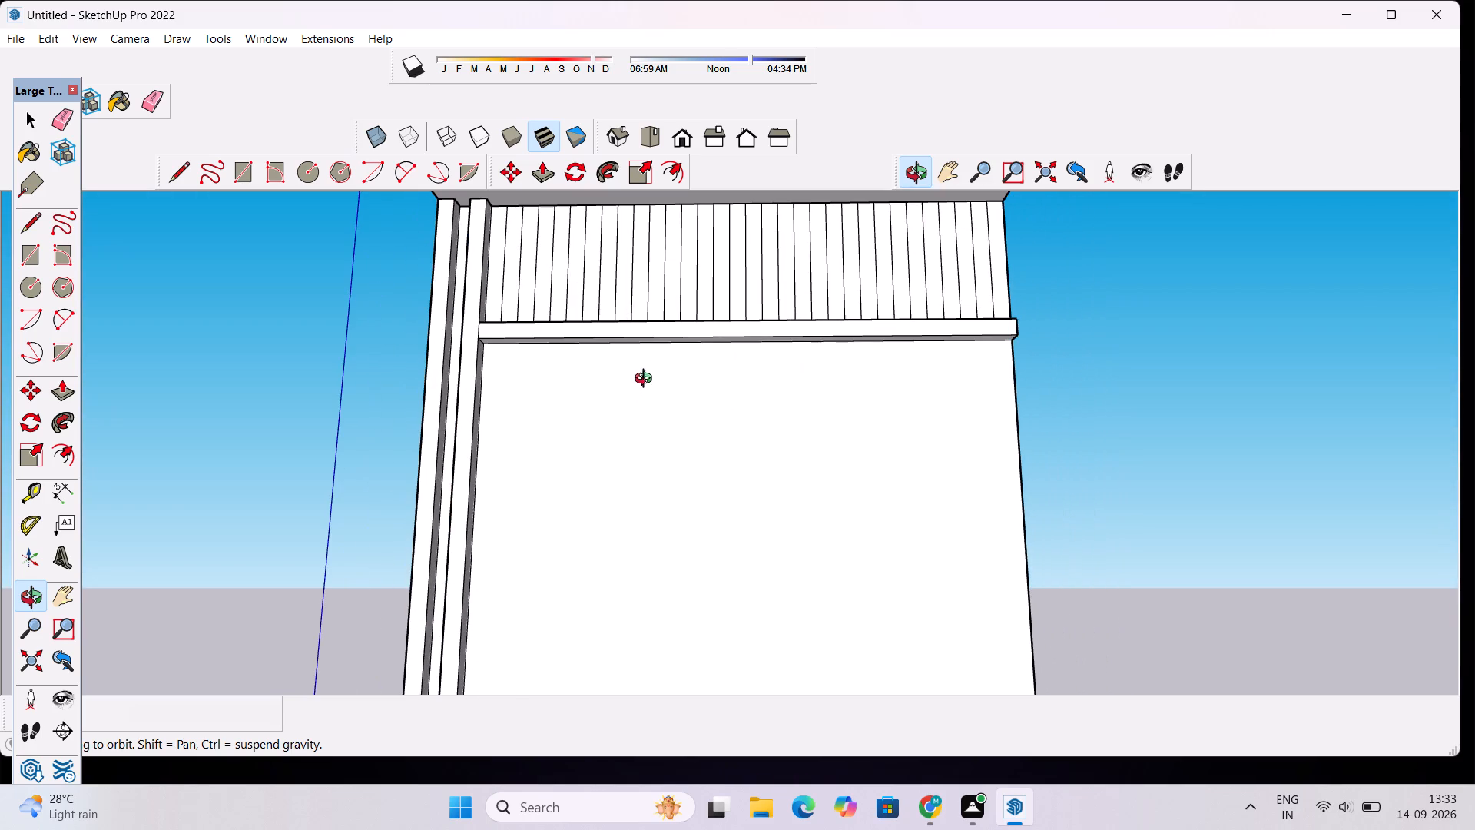
{"action": "scroll", "coordinate": [675, 323], "scroll_direction": "up", "scroll_amount": 3}
{"action": "left_click_drag", "start_coordinate": [704, 406], "coordinate": [641, 393]}
{"action": "scroll", "coordinate": [640, 390], "scroll_direction": "down", "scroll_amount": 5}
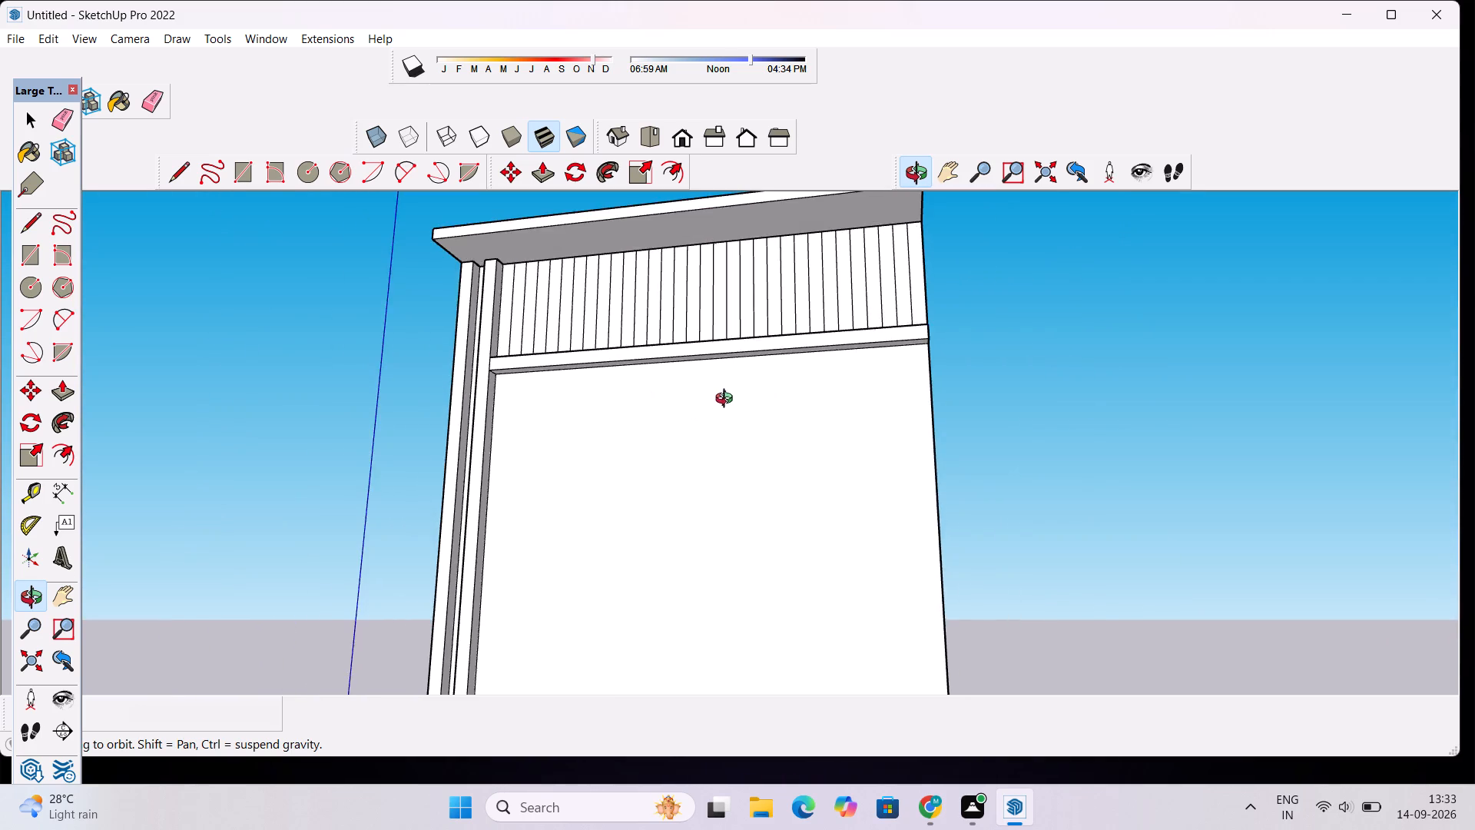
{"action": "scroll", "coordinate": [732, 370], "scroll_direction": "up", "scroll_amount": 5}
{"action": "scroll", "coordinate": [735, 318], "scroll_direction": "down", "scroll_amount": 4}
{"action": "left_click_drag", "start_coordinate": [727, 363], "coordinate": [770, 403]}
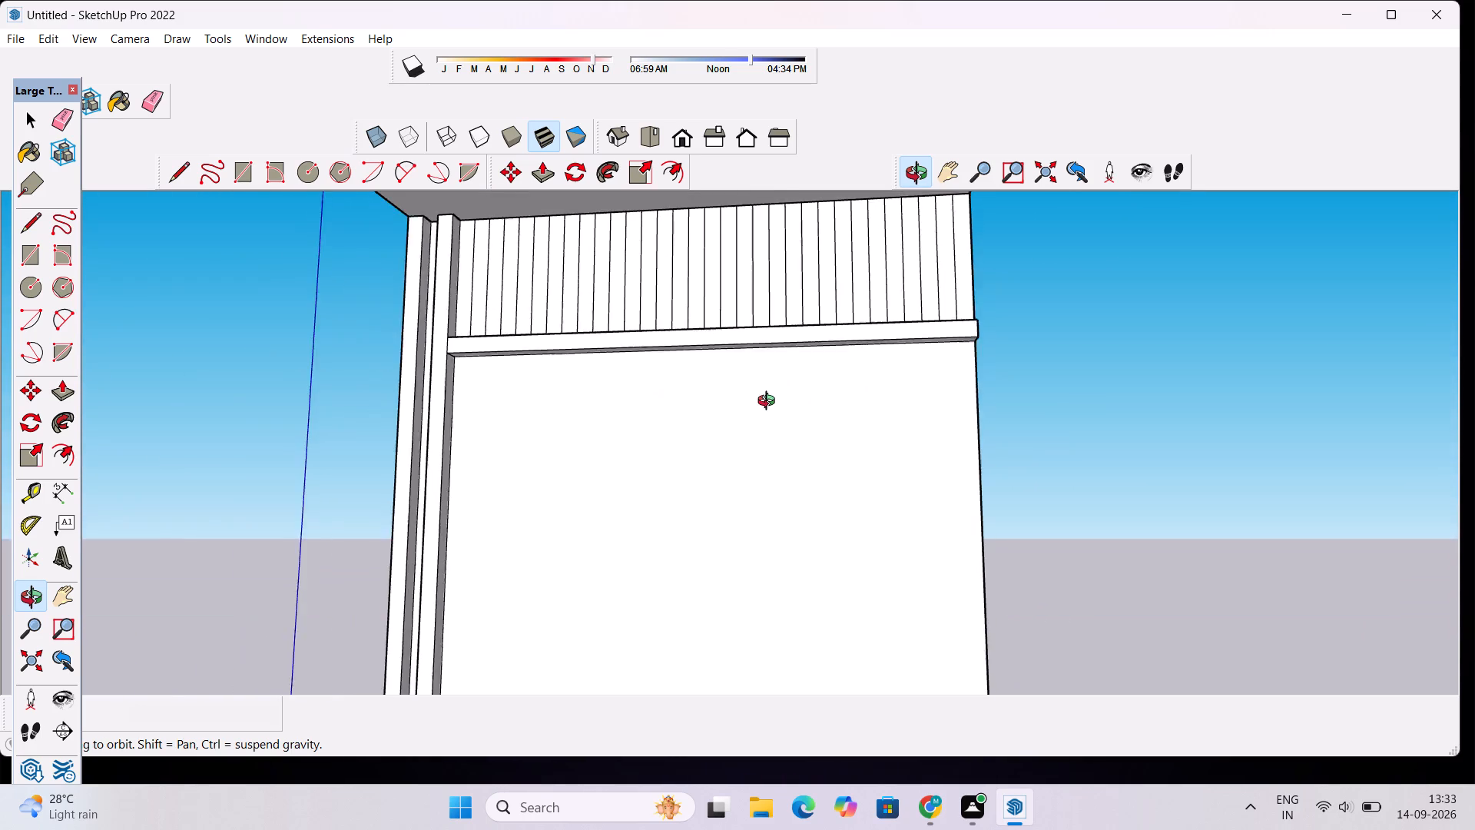
{"action": "left_click_drag", "start_coordinate": [770, 403], "coordinate": [774, 407]}
Place a vertical guide 10' from the left end of the ledge below the strip panel.
{"action": "key", "text": "l"}
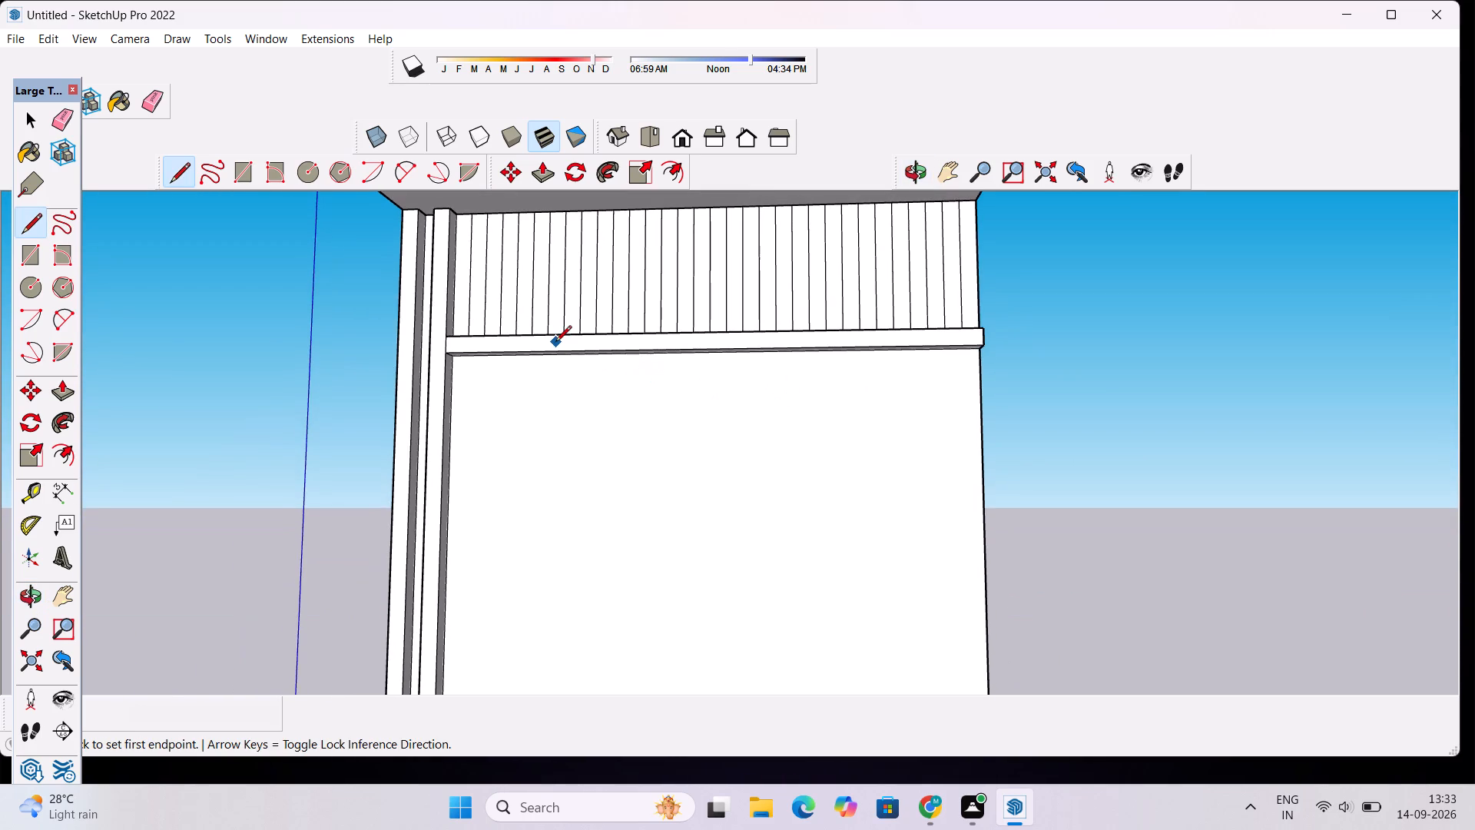
{"action": "scroll", "coordinate": [555, 343], "scroll_direction": "down", "scroll_amount": 3}
{"action": "scroll", "coordinate": [479, 346], "scroll_direction": "up", "scroll_amount": 7}
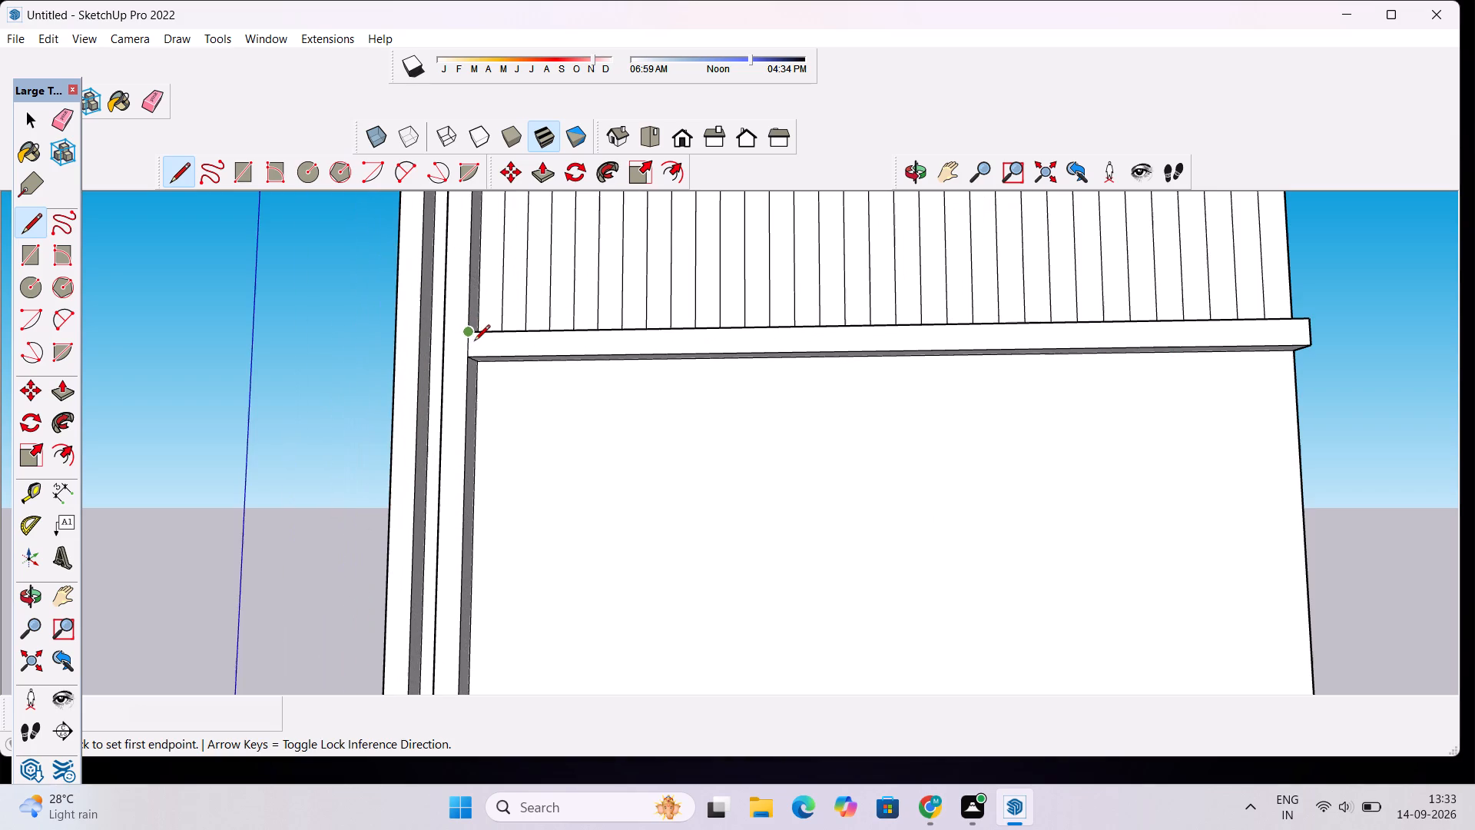
{"action": "key", "text": "space"}
{"action": "type", "text": "t"}
{"action": "left_click", "coordinate": [467, 346]}
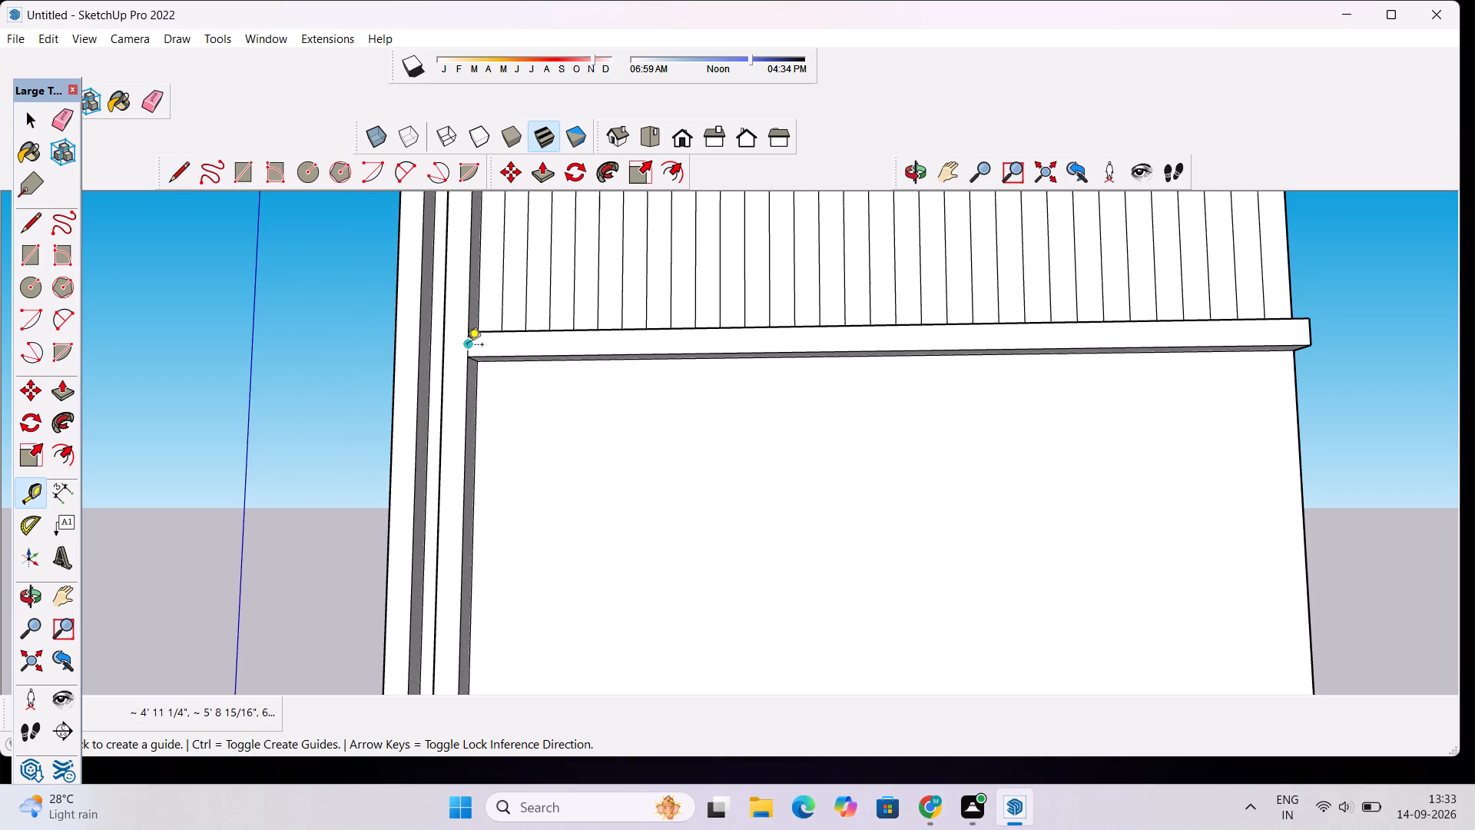
{"action": "scroll", "coordinate": [625, 353], "scroll_direction": "down", "scroll_amount": 9}
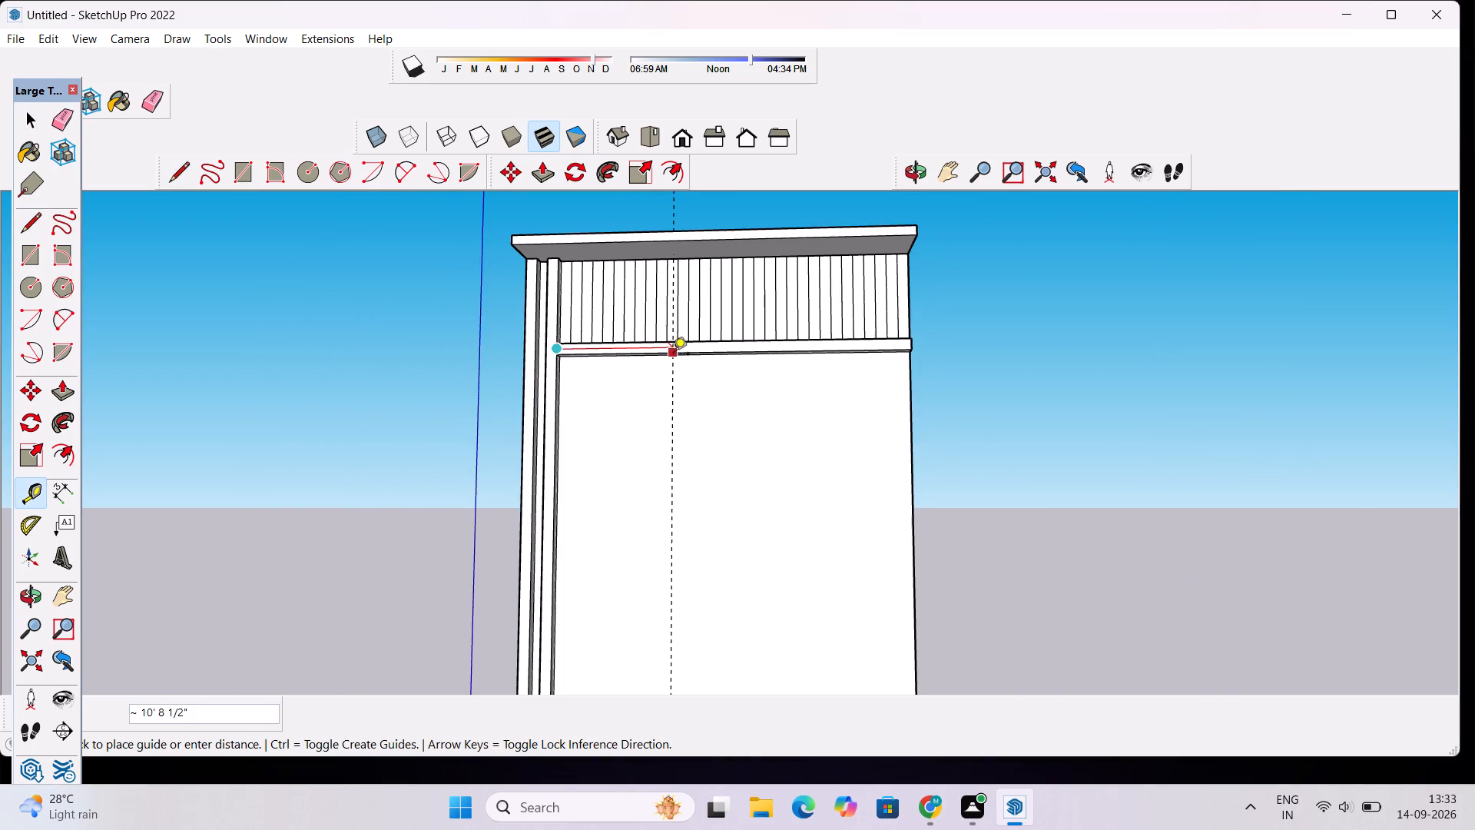
{"action": "scroll", "coordinate": [665, 355], "scroll_direction": "down", "scroll_amount": 5}
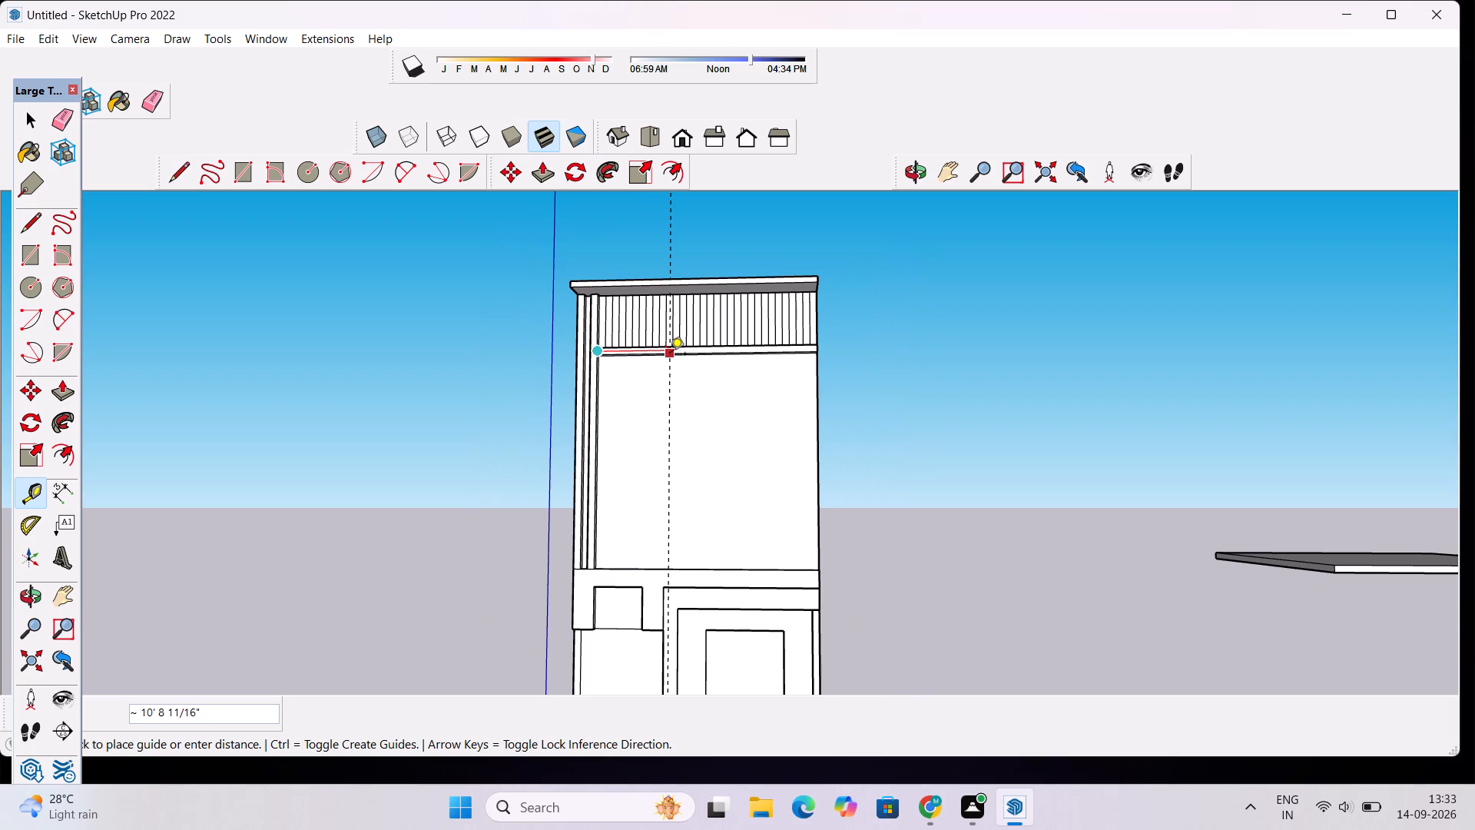
{"action": "type", "text": "10'"}
{"action": "key", "text": "Return"}
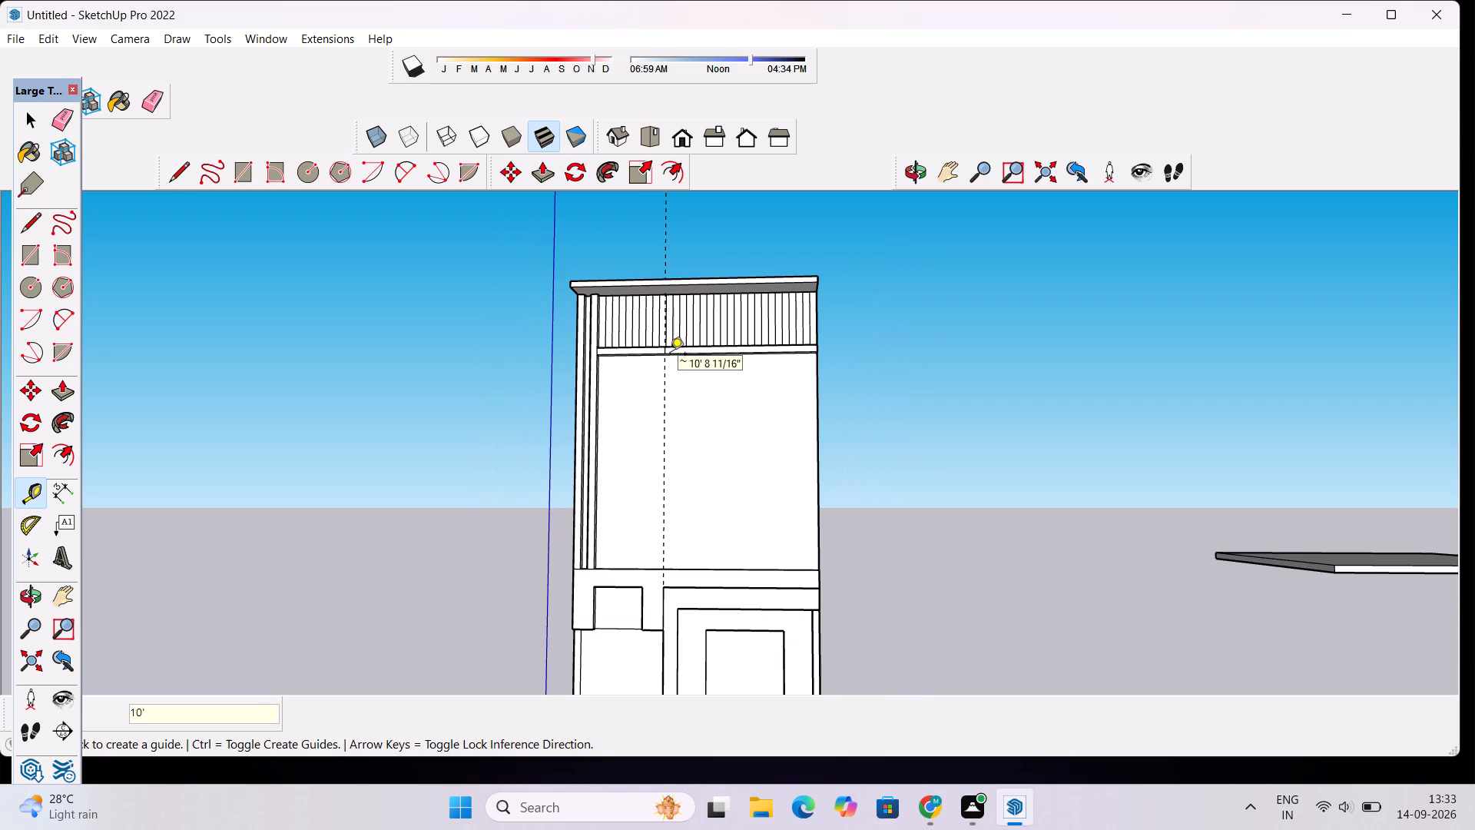
{"action": "key", "text": "space"}
Draw a 1' vertical line across the ledge's front face along the 10' guide.
{"action": "scroll", "coordinate": [638, 351], "scroll_direction": "up", "scroll_amount": 7}
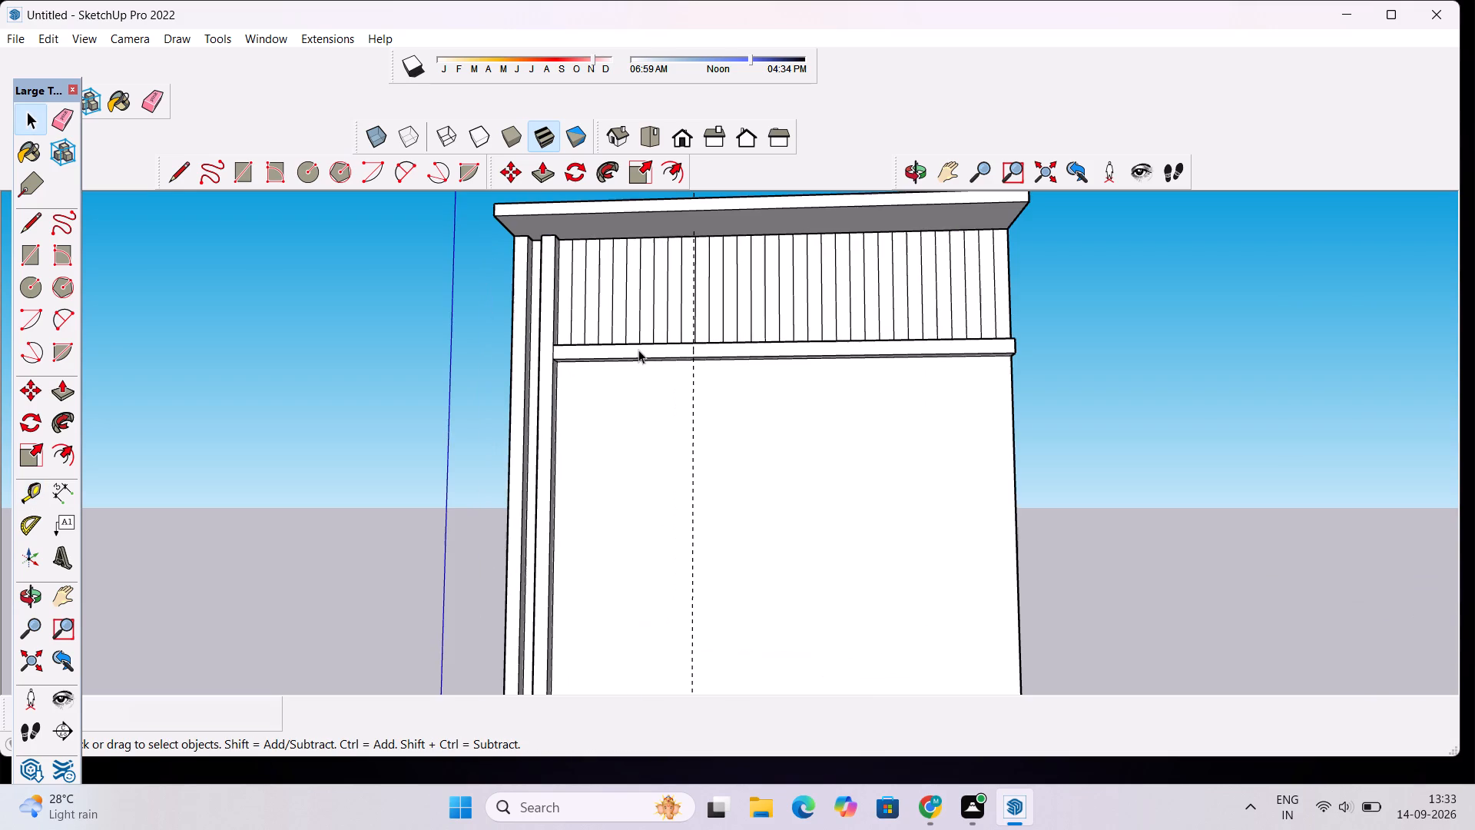
{"action": "scroll", "coordinate": [679, 399], "scroll_direction": "up", "scroll_amount": 3}
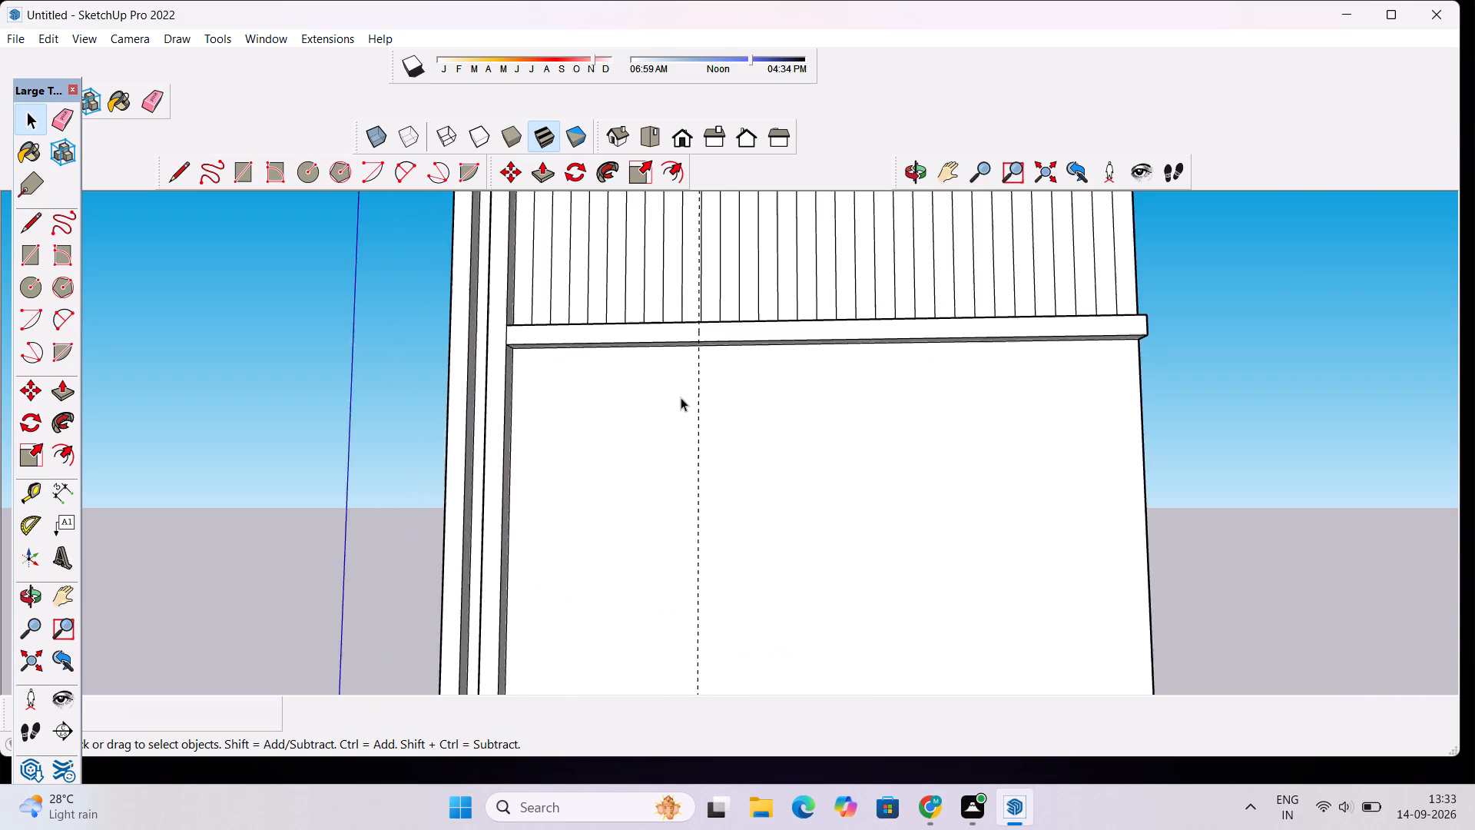
{"action": "scroll", "coordinate": [695, 370], "scroll_direction": "down", "scroll_amount": 5}
{"action": "left_click", "coordinate": [914, 168]}
{"action": "left_click_drag", "start_coordinate": [887, 338], "coordinate": [821, 448]}
{"action": "scroll", "coordinate": [736, 460], "scroll_direction": "up", "scroll_amount": 3}
{"action": "key", "text": "l"}
{"action": "scroll", "coordinate": [698, 413], "scroll_direction": "up", "scroll_amount": 5}
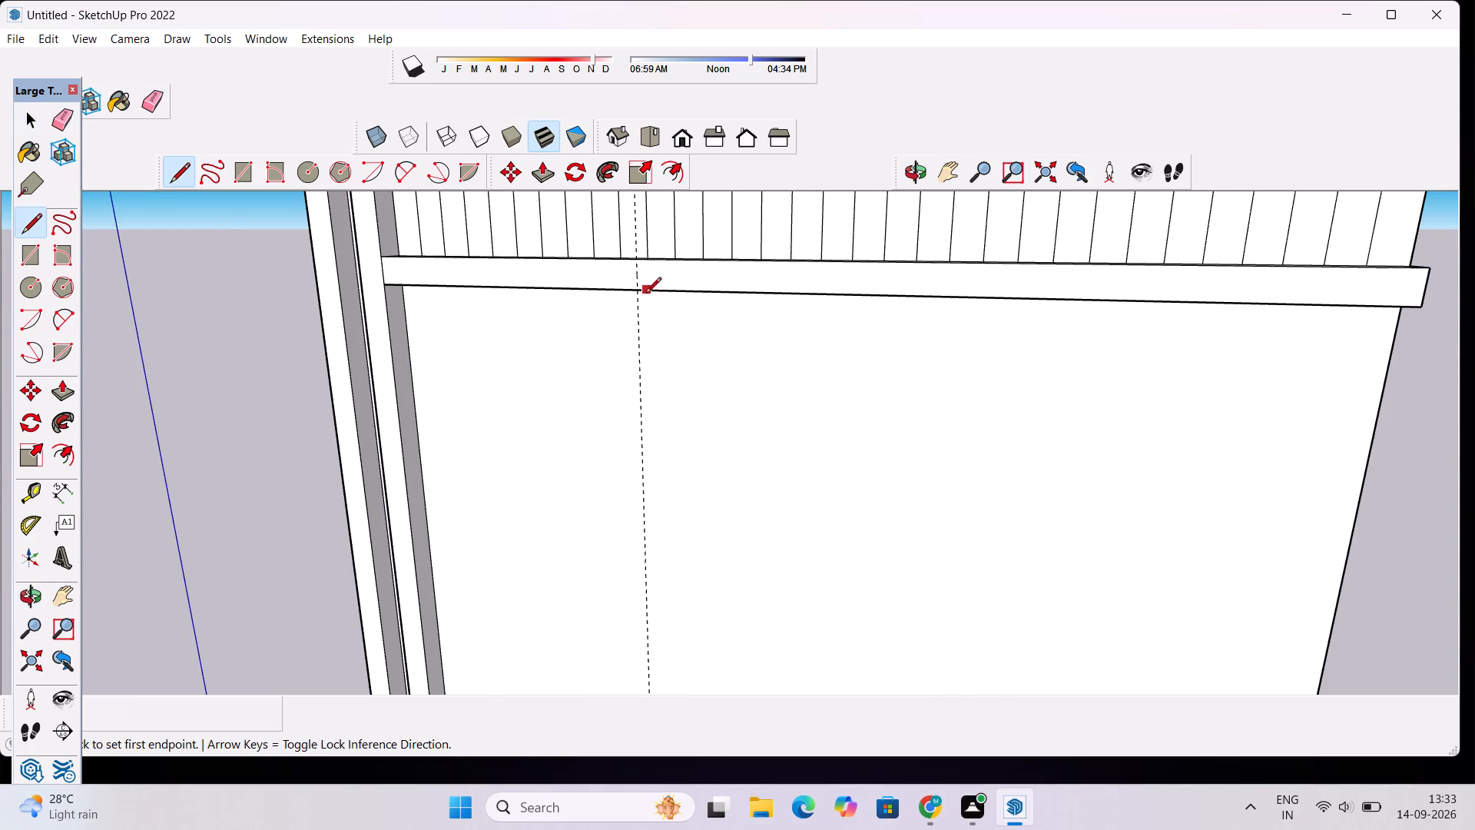
{"action": "left_click", "coordinate": [637, 294]}
{"action": "left_click", "coordinate": [636, 264]}
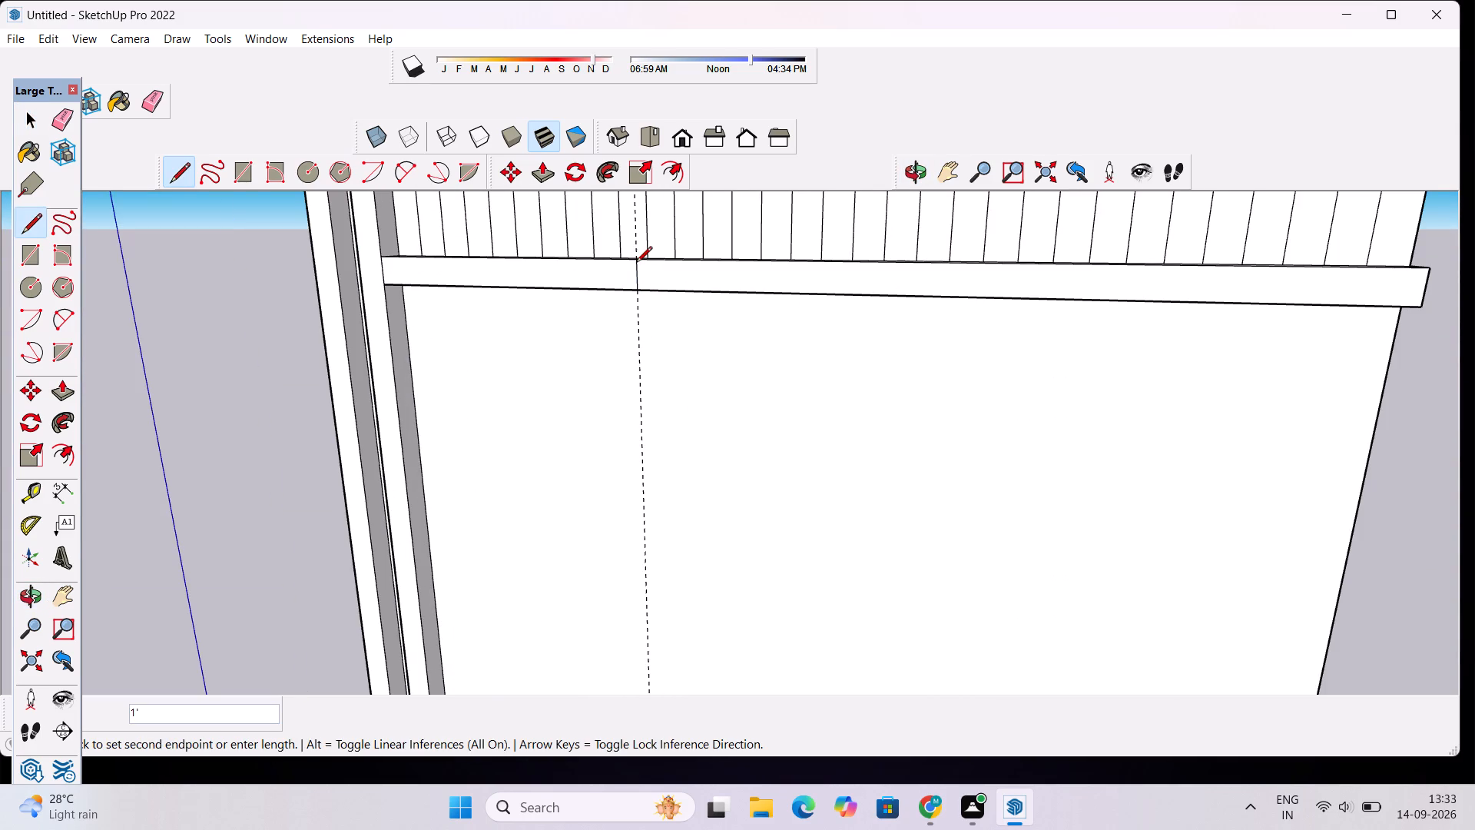
Draw a line across the ledge's underside from the lower end of the dividing line to the back edge.
{"action": "left_click", "coordinate": [907, 178]}
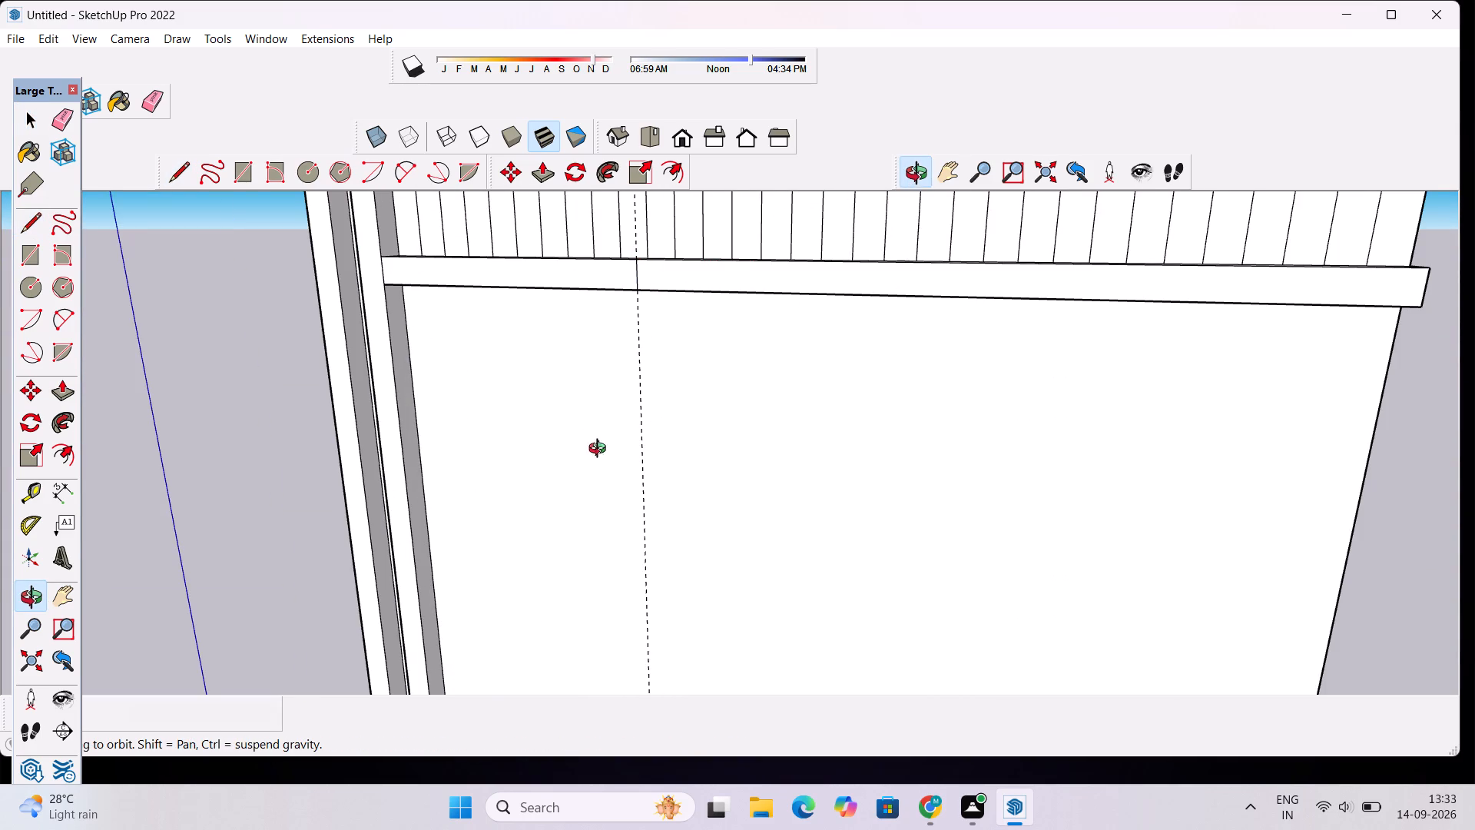
{"action": "left_click_drag", "start_coordinate": [641, 354], "coordinate": [676, 187]}
{"action": "scroll", "coordinate": [618, 307], "scroll_direction": "up", "scroll_amount": 4}
{"action": "left_click_drag", "start_coordinate": [571, 352], "coordinate": [582, 297]}
{"action": "scroll", "coordinate": [660, 300], "scroll_direction": "up", "scroll_amount": 4}
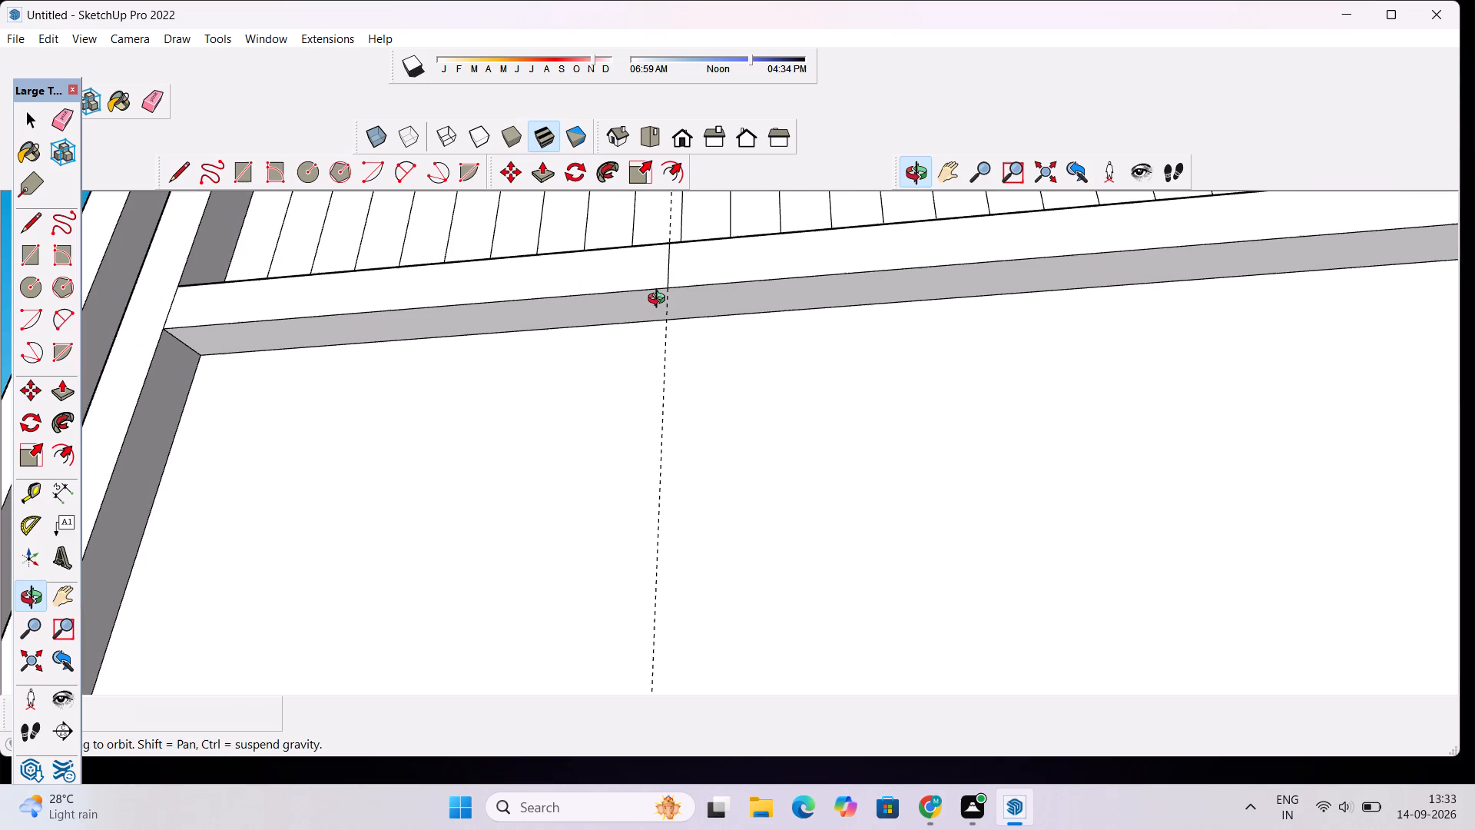
{"action": "key", "text": "l"}
{"action": "scroll", "coordinate": [665, 300], "scroll_direction": "up", "scroll_amount": 6}
{"action": "left_click", "coordinate": [666, 281]}
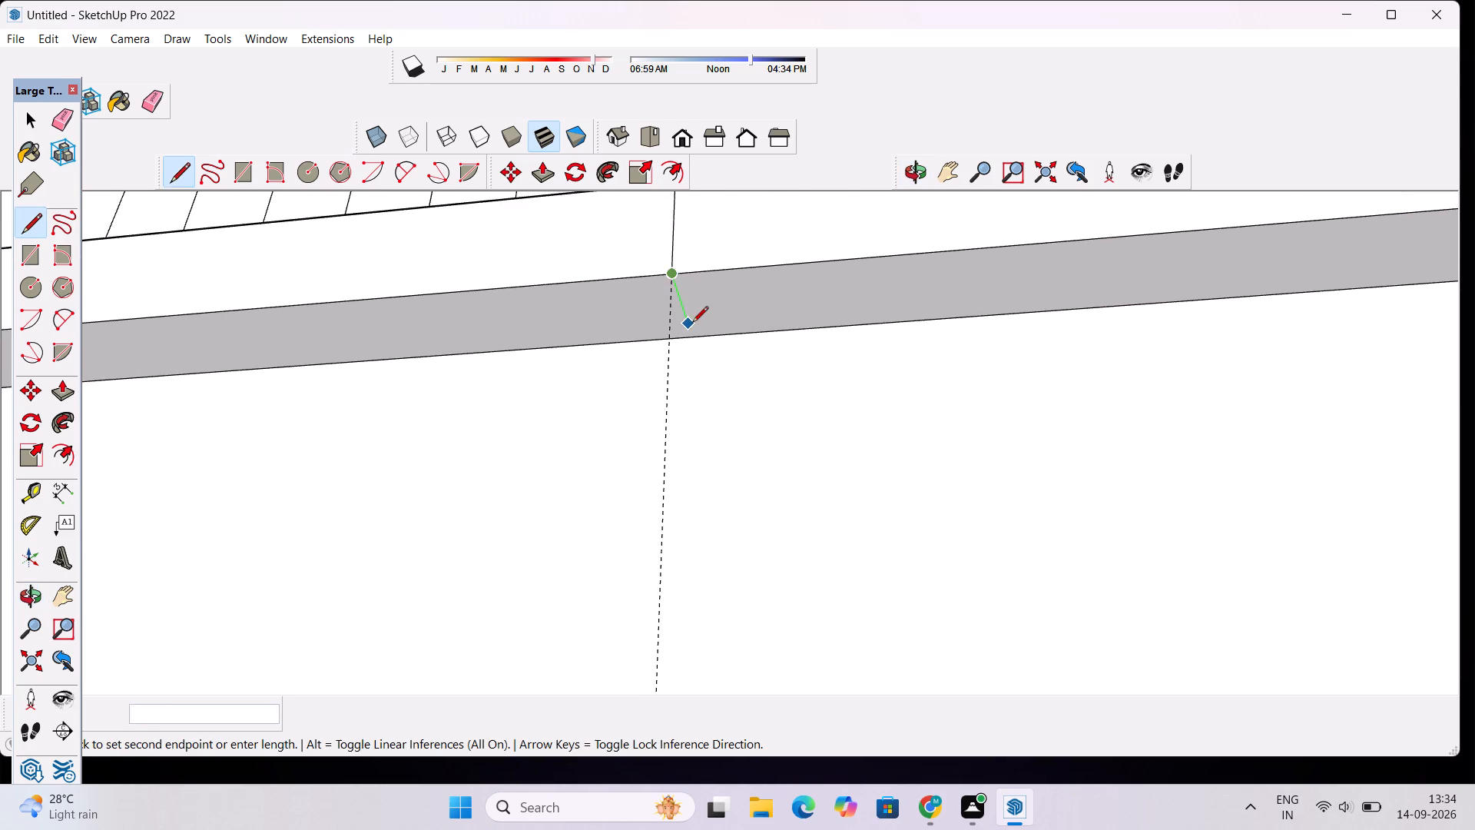
{"action": "left_click", "coordinate": [698, 330]}
{"action": "scroll", "coordinate": [698, 330], "scroll_direction": "down", "scroll_amount": 11}
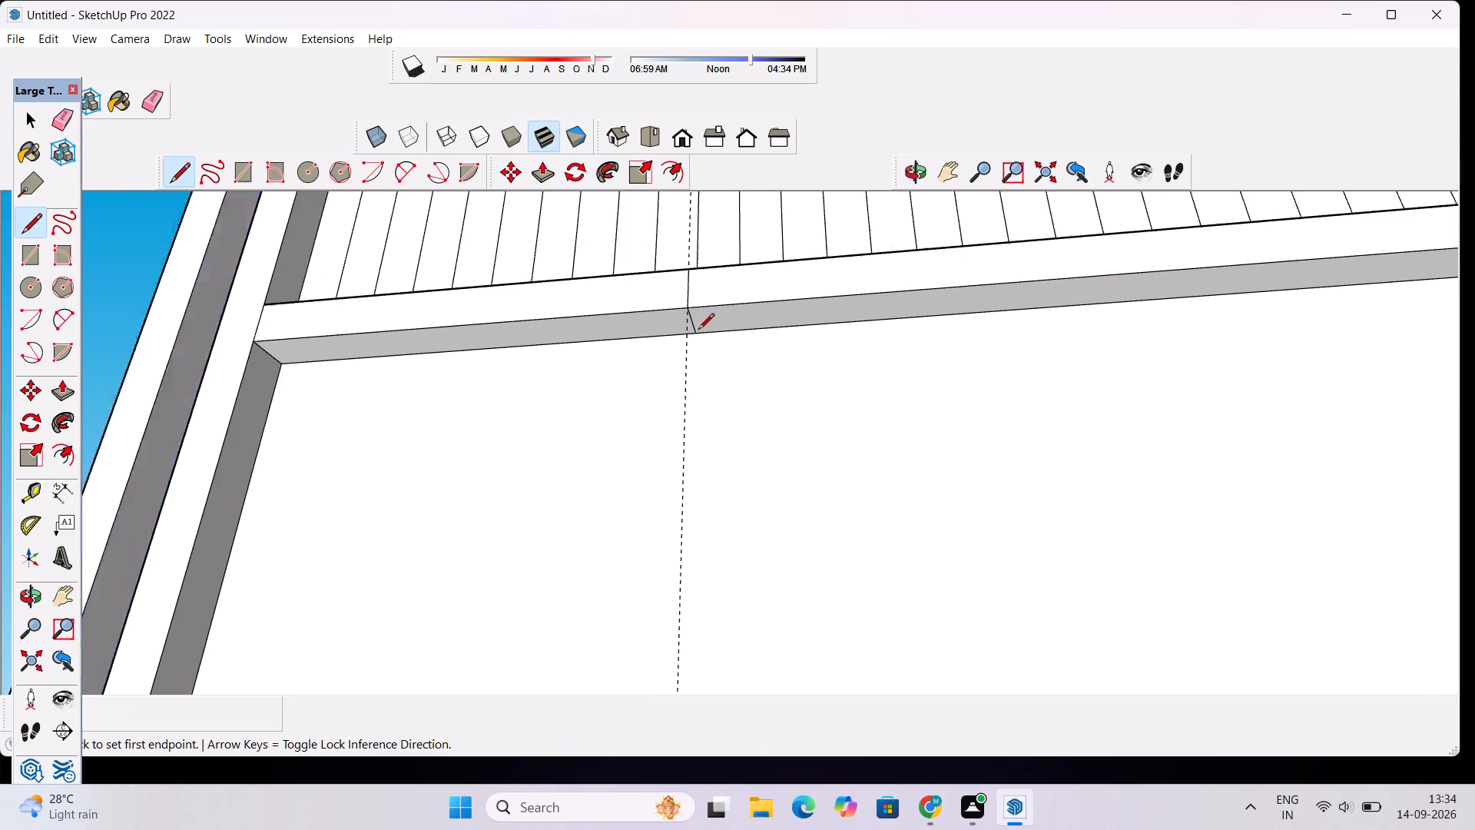
{"action": "scroll", "coordinate": [698, 330], "scroll_direction": "down", "scroll_amount": 1}
Push/Pull the underside of the ledge's left section down by 1.5'.
{"action": "left_click", "coordinate": [915, 173]}
{"action": "left_click_drag", "start_coordinate": [857, 253], "coordinate": [863, 271]}
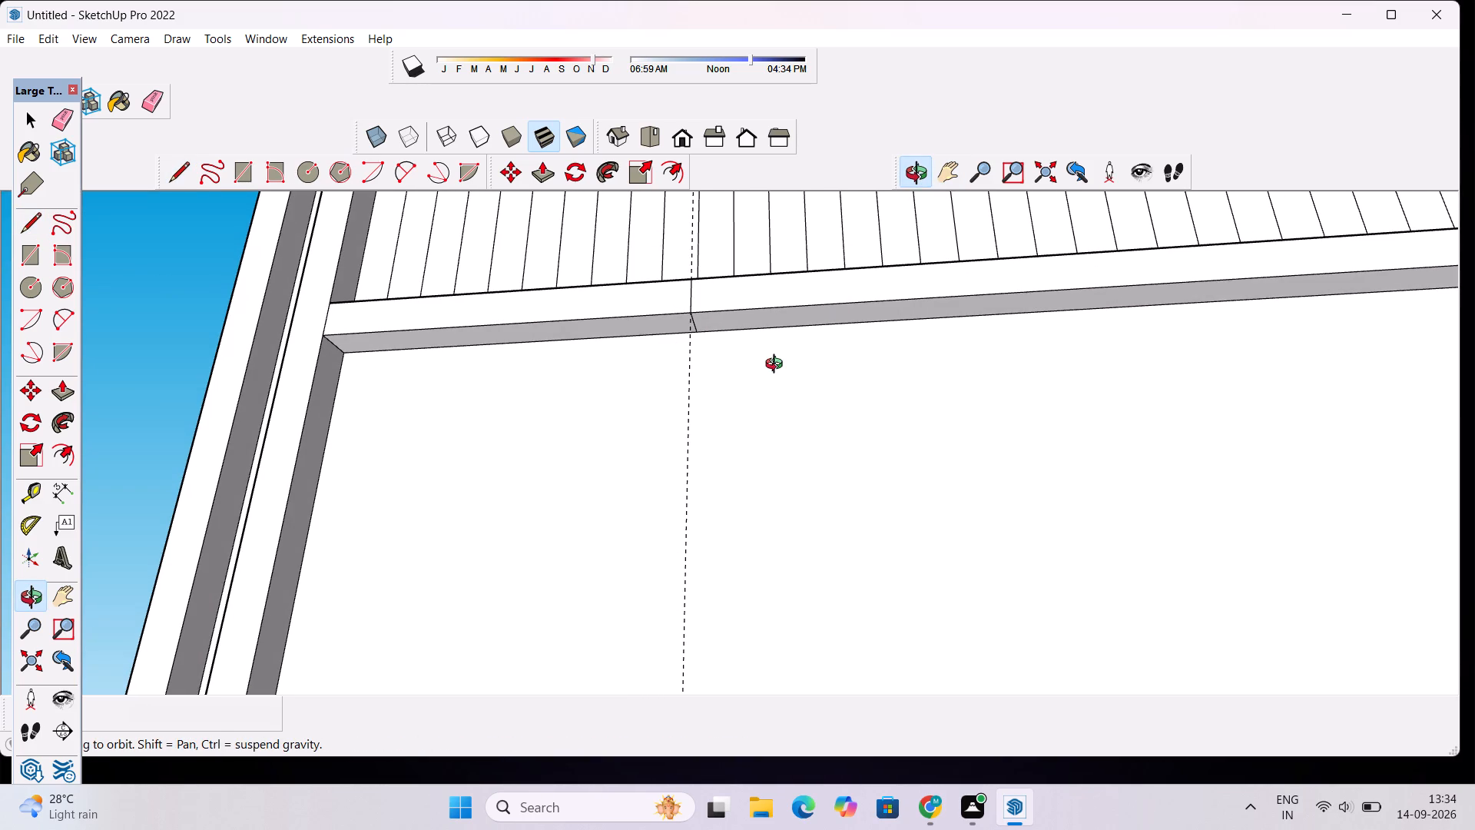
{"action": "key", "text": "p"}
{"action": "left_click", "coordinate": [671, 321]}
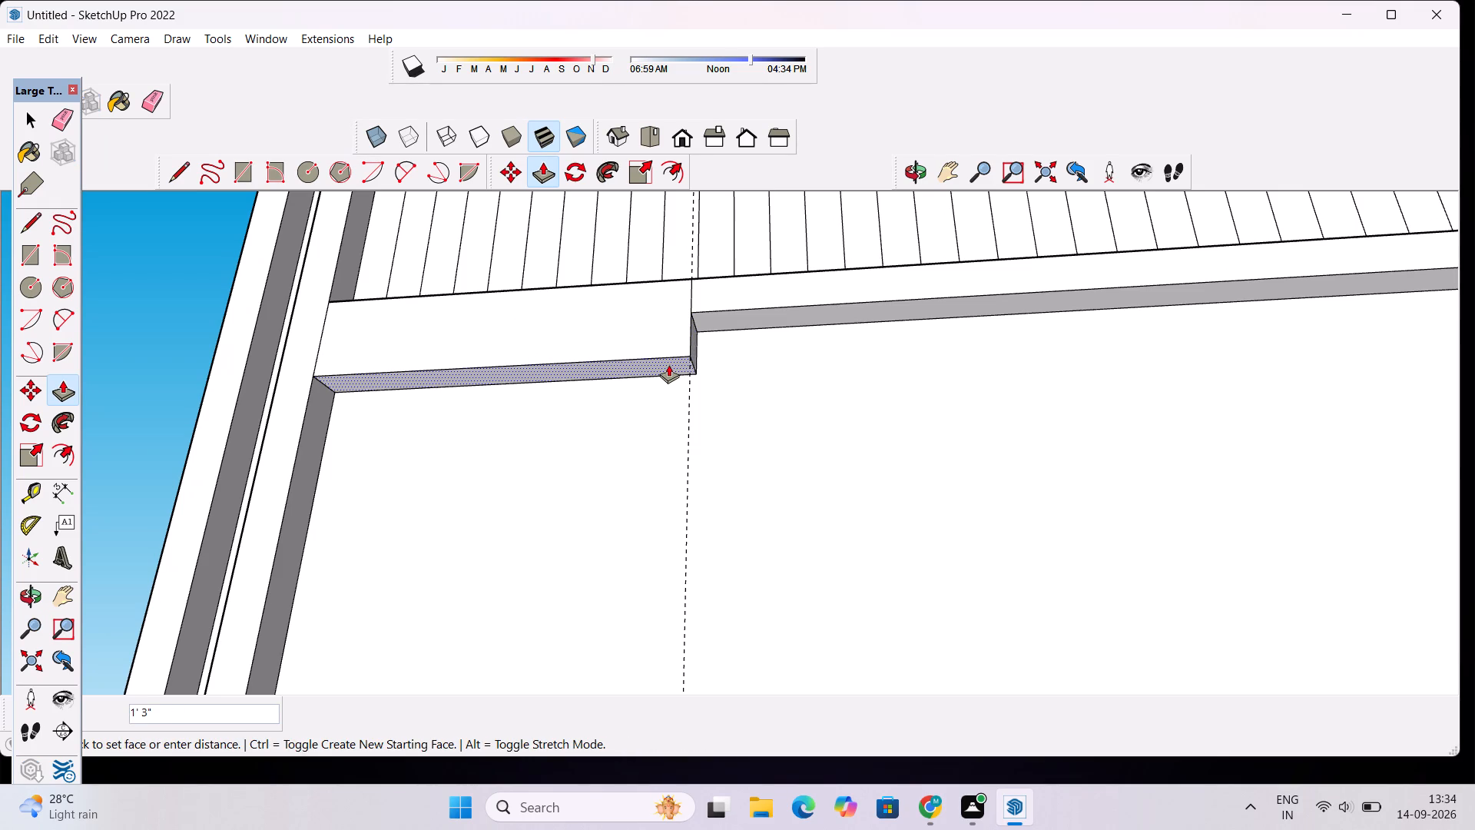
{"action": "type", "text": "1.5'"}
{"action": "key", "text": "Return"}
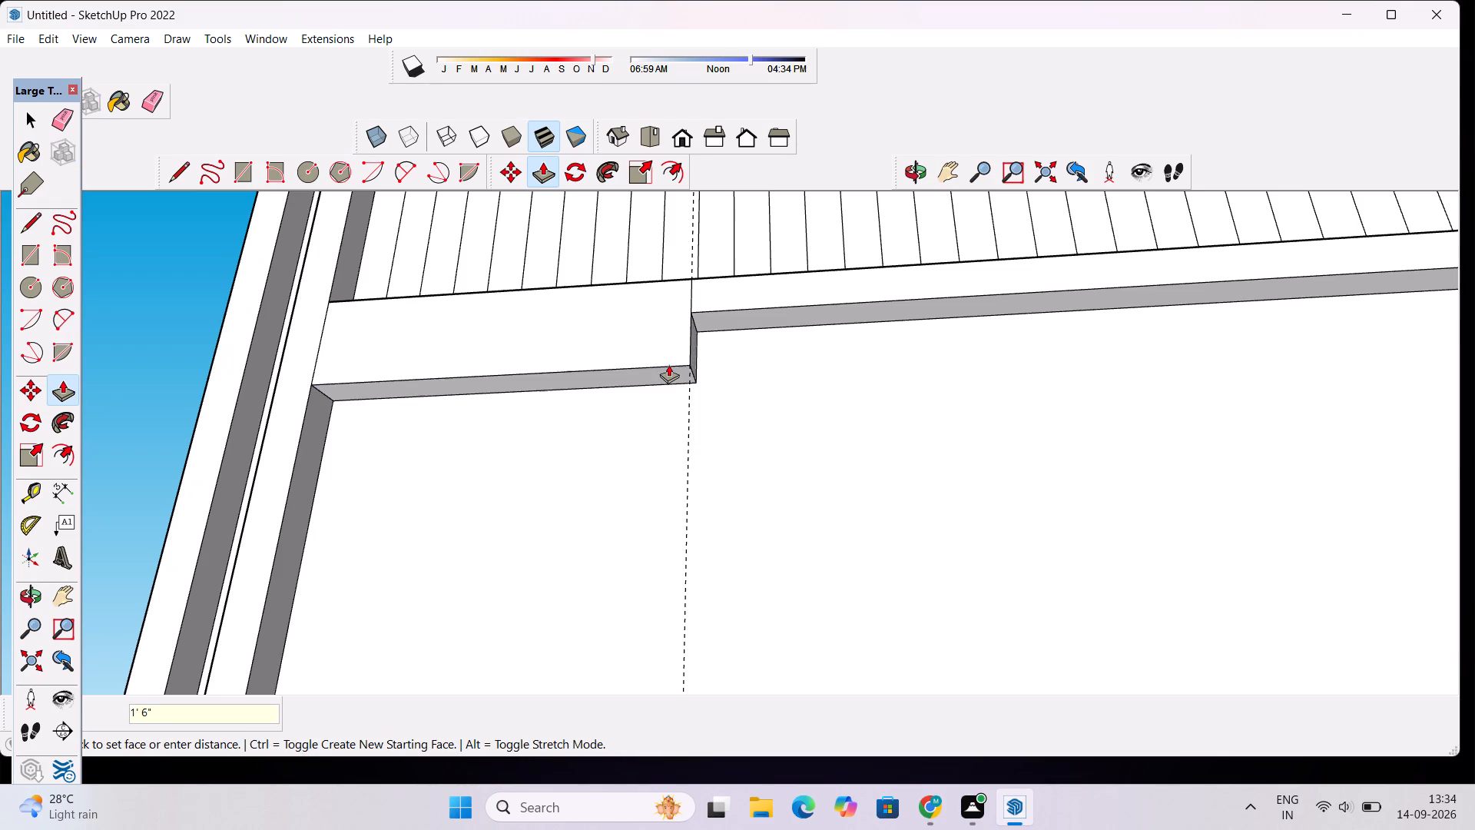
Examine the stepped ledge against the whole front facade.
{"action": "left_click", "coordinate": [913, 165]}
{"action": "left_click_drag", "start_coordinate": [857, 202], "coordinate": [856, 271]}
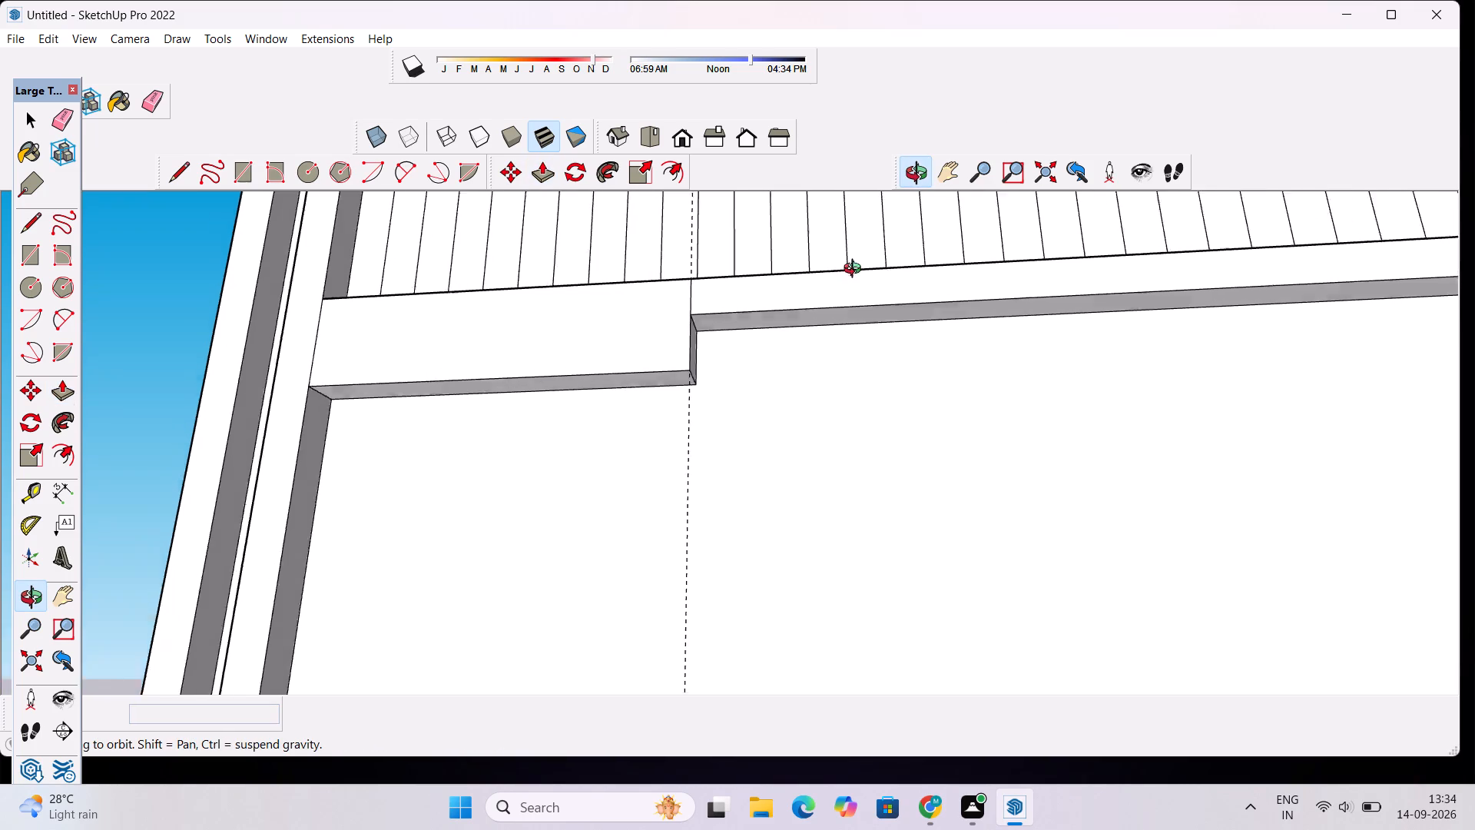
{"action": "left_click_drag", "start_coordinate": [856, 271], "coordinate": [856, 274]}
{"action": "scroll", "coordinate": [838, 273], "scroll_direction": "down", "scroll_amount": 9}
{"action": "left_click_drag", "start_coordinate": [769, 305], "coordinate": [844, 319]}
{"action": "scroll", "coordinate": [803, 304], "scroll_direction": "down", "scroll_amount": 6}
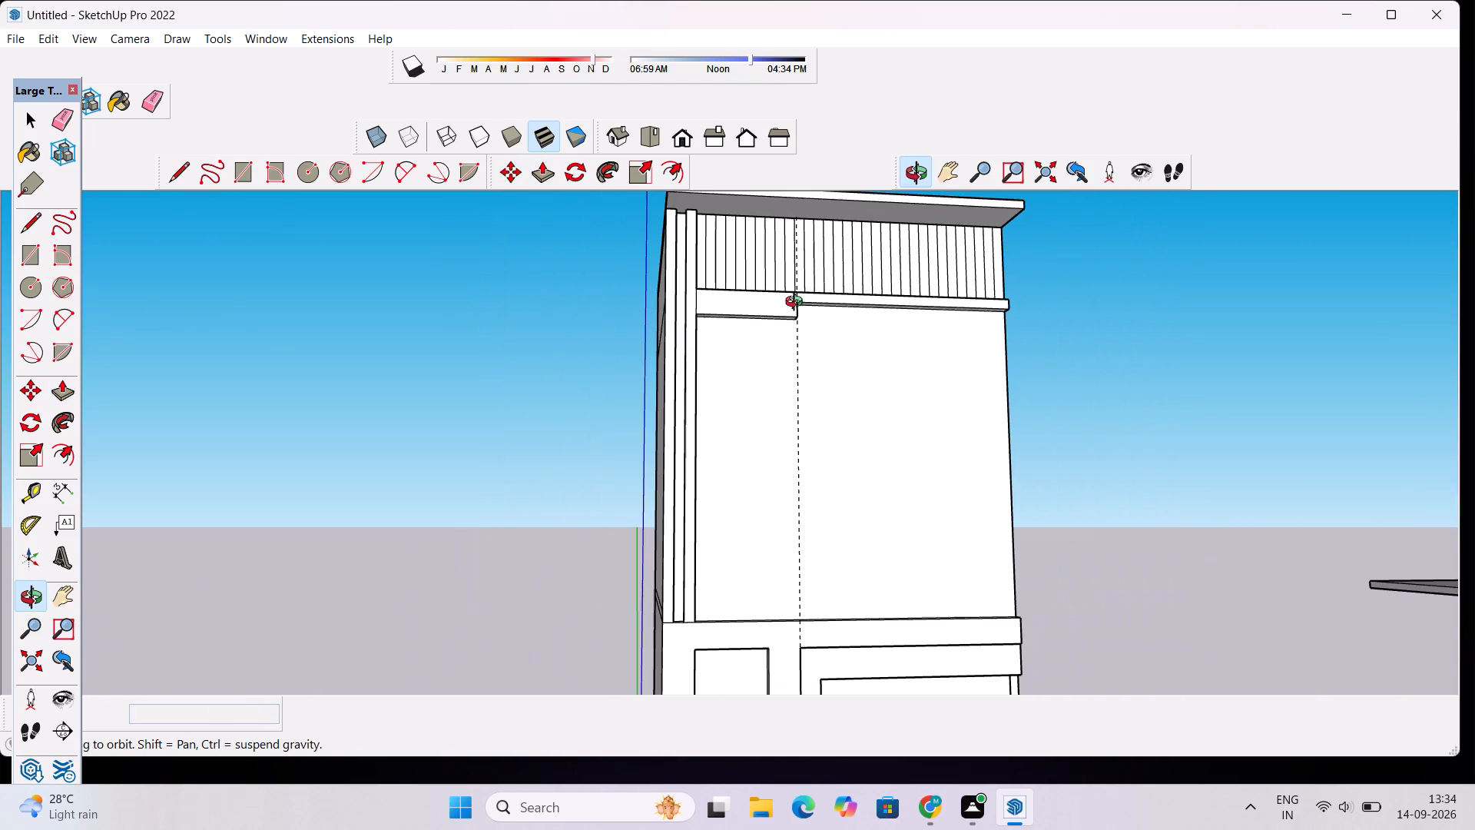
{"action": "scroll", "coordinate": [851, 310], "scroll_direction": "up", "scroll_amount": 3}
{"action": "left_click_drag", "start_coordinate": [873, 334], "coordinate": [677, 333], "text": "shift"}
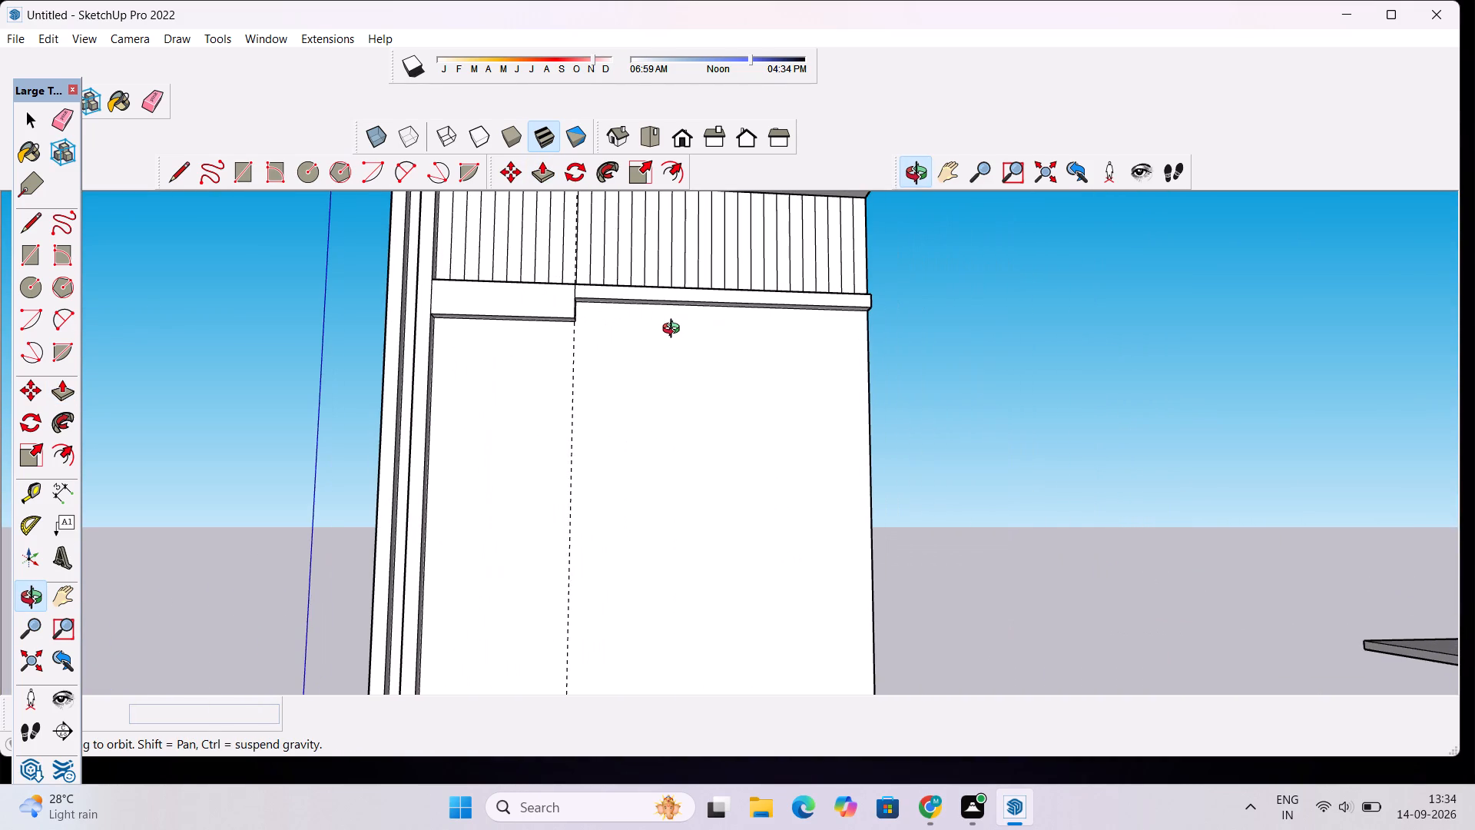
{"action": "left_click_drag", "start_coordinate": [817, 359], "coordinate": [735, 359]}
Draw a vertical line down the middle of the ledge step's side face, between the midpoints of its short edges.
{"action": "scroll", "coordinate": [565, 358], "scroll_direction": "up", "scroll_amount": 2}
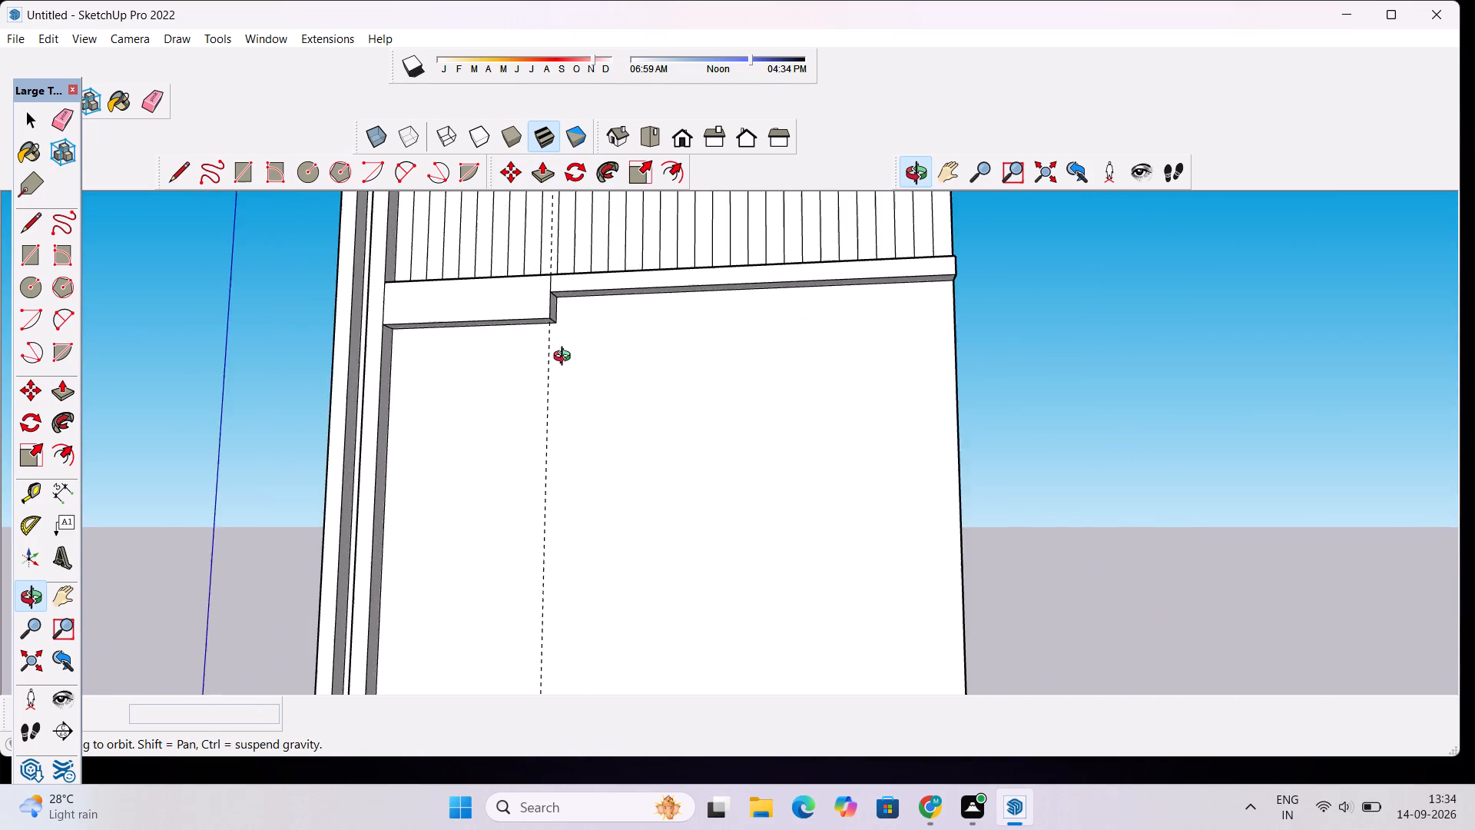
{"action": "scroll", "coordinate": [565, 358], "scroll_direction": "up", "scroll_amount": 2}
{"action": "left_click_drag", "start_coordinate": [562, 350], "coordinate": [601, 400]}
{"action": "scroll", "coordinate": [568, 356], "scroll_direction": "up", "scroll_amount": 2}
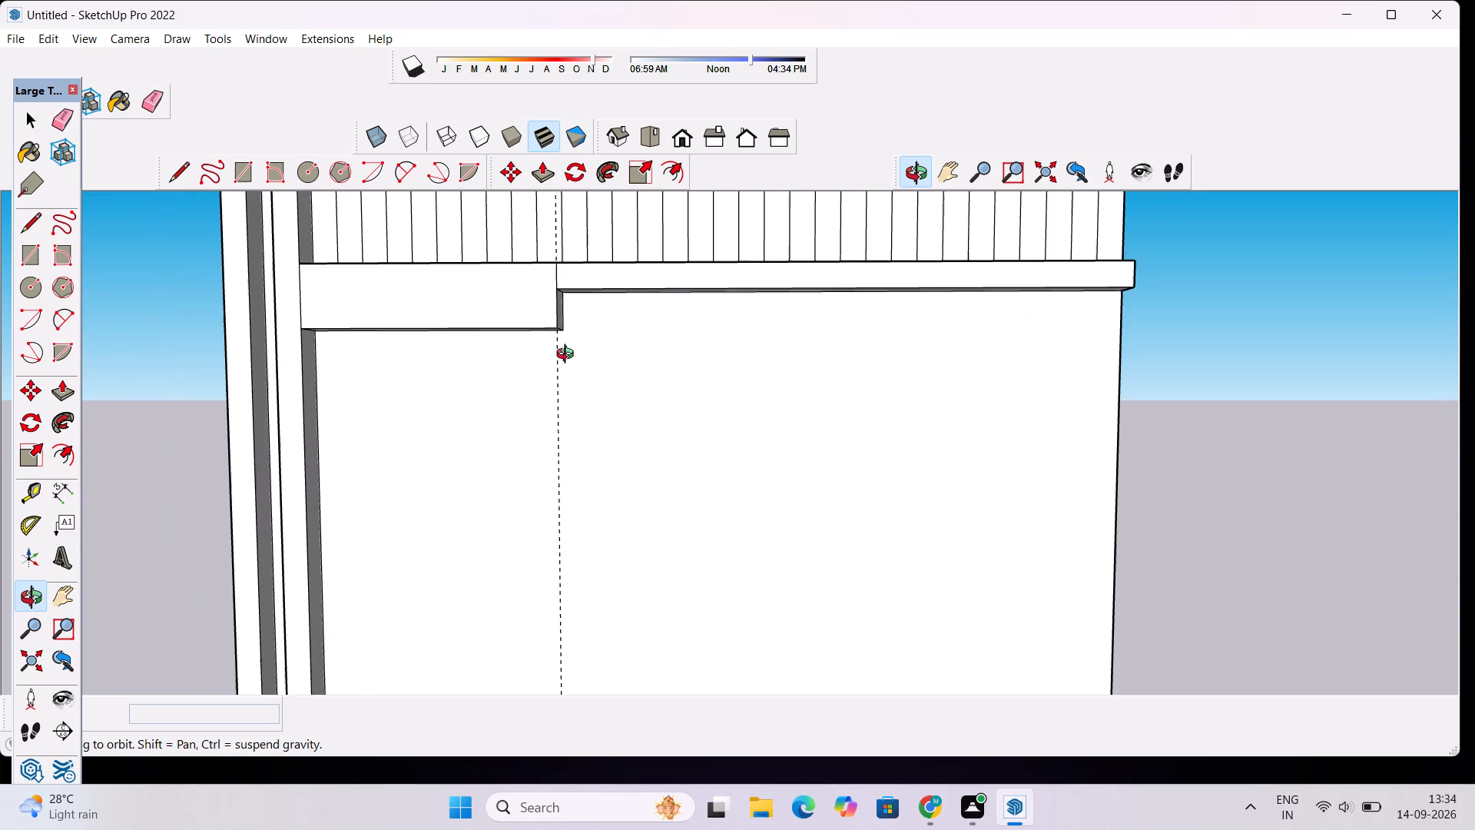
{"action": "scroll", "coordinate": [568, 356], "scroll_direction": "up", "scroll_amount": 5}
{"action": "left_click_drag", "start_coordinate": [586, 327], "coordinate": [446, 312]}
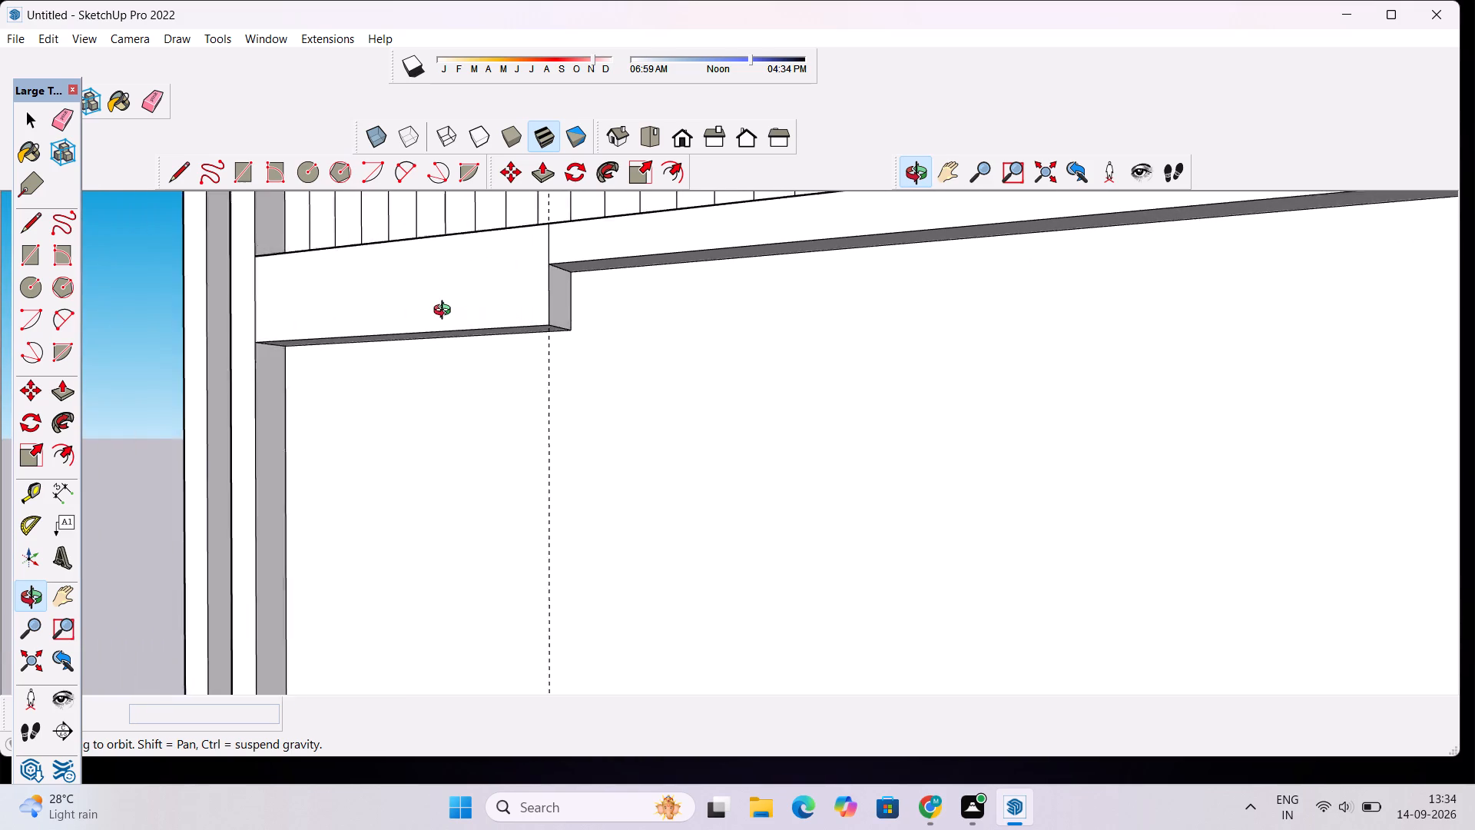
{"action": "left_click_drag", "start_coordinate": [446, 312], "coordinate": [418, 312]}
{"action": "key", "text": "l"}
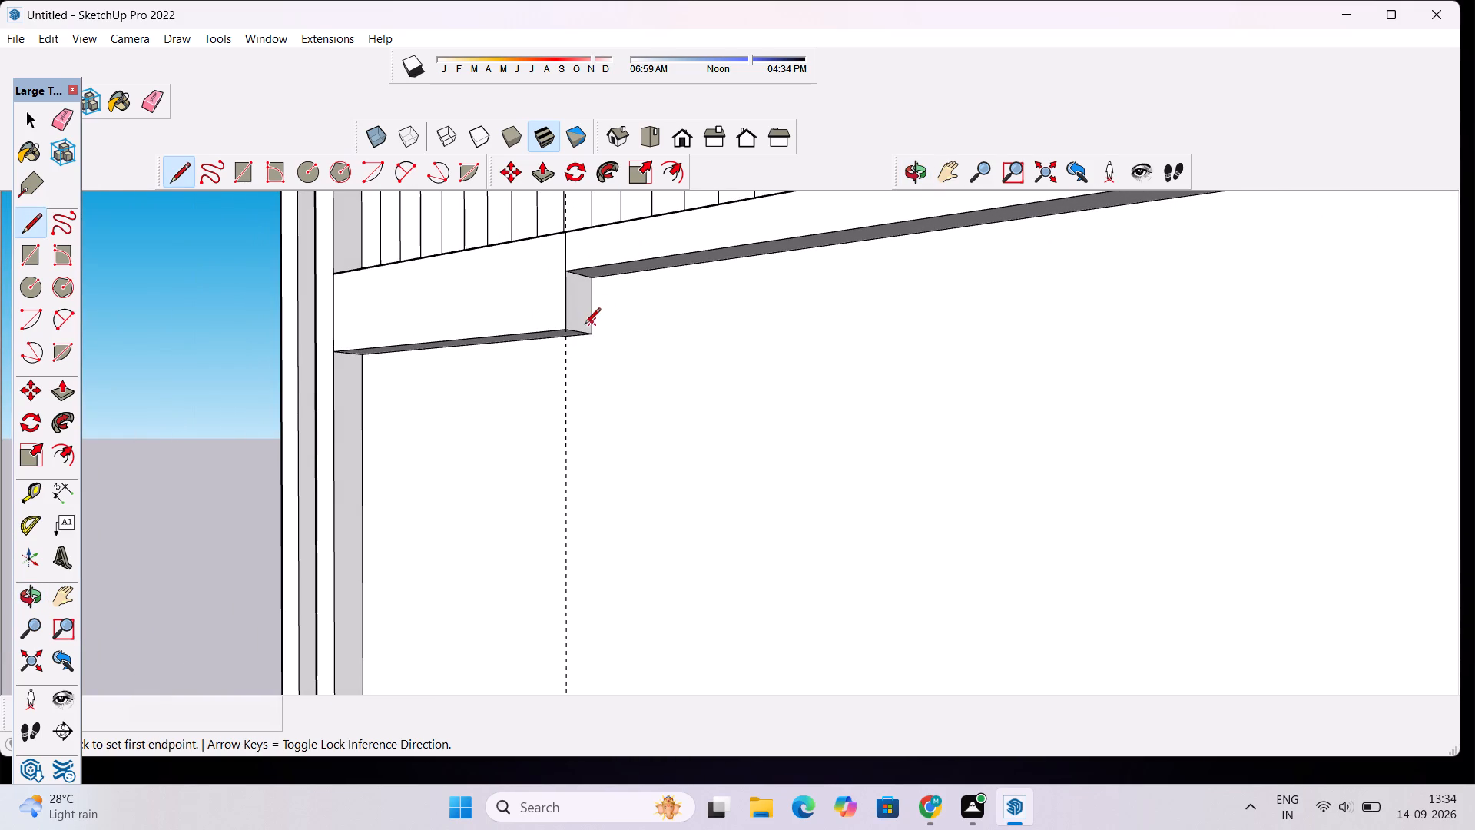
{"action": "left_click", "coordinate": [579, 331]}
{"action": "scroll", "coordinate": [586, 279], "scroll_direction": "up", "scroll_amount": 7}
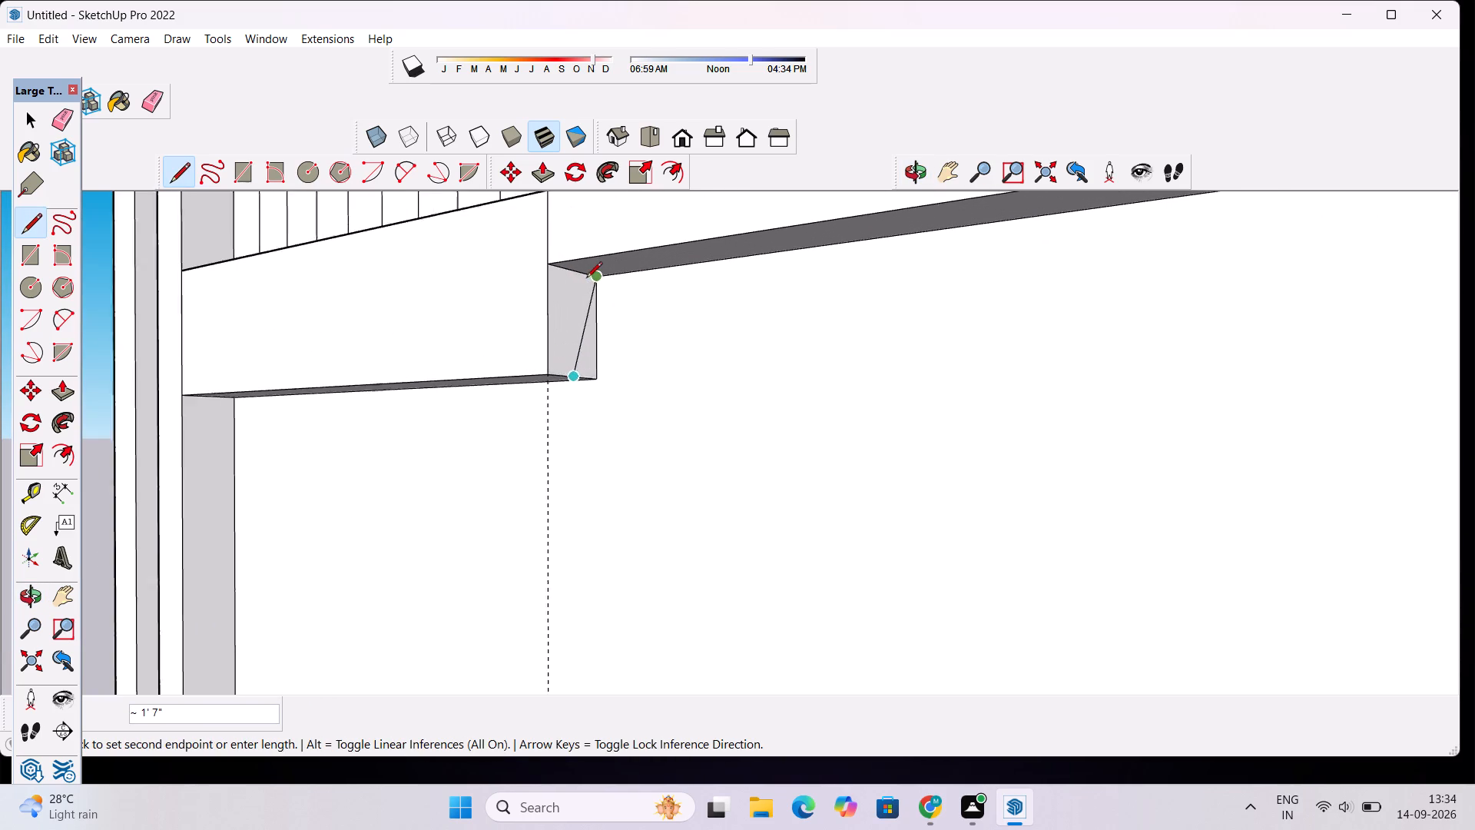
{"action": "scroll", "coordinate": [586, 279], "scroll_direction": "up", "scroll_amount": 1}
{"action": "left_click", "coordinate": [571, 267]}
{"action": "scroll", "coordinate": [631, 273], "scroll_direction": "down", "scroll_amount": 3}
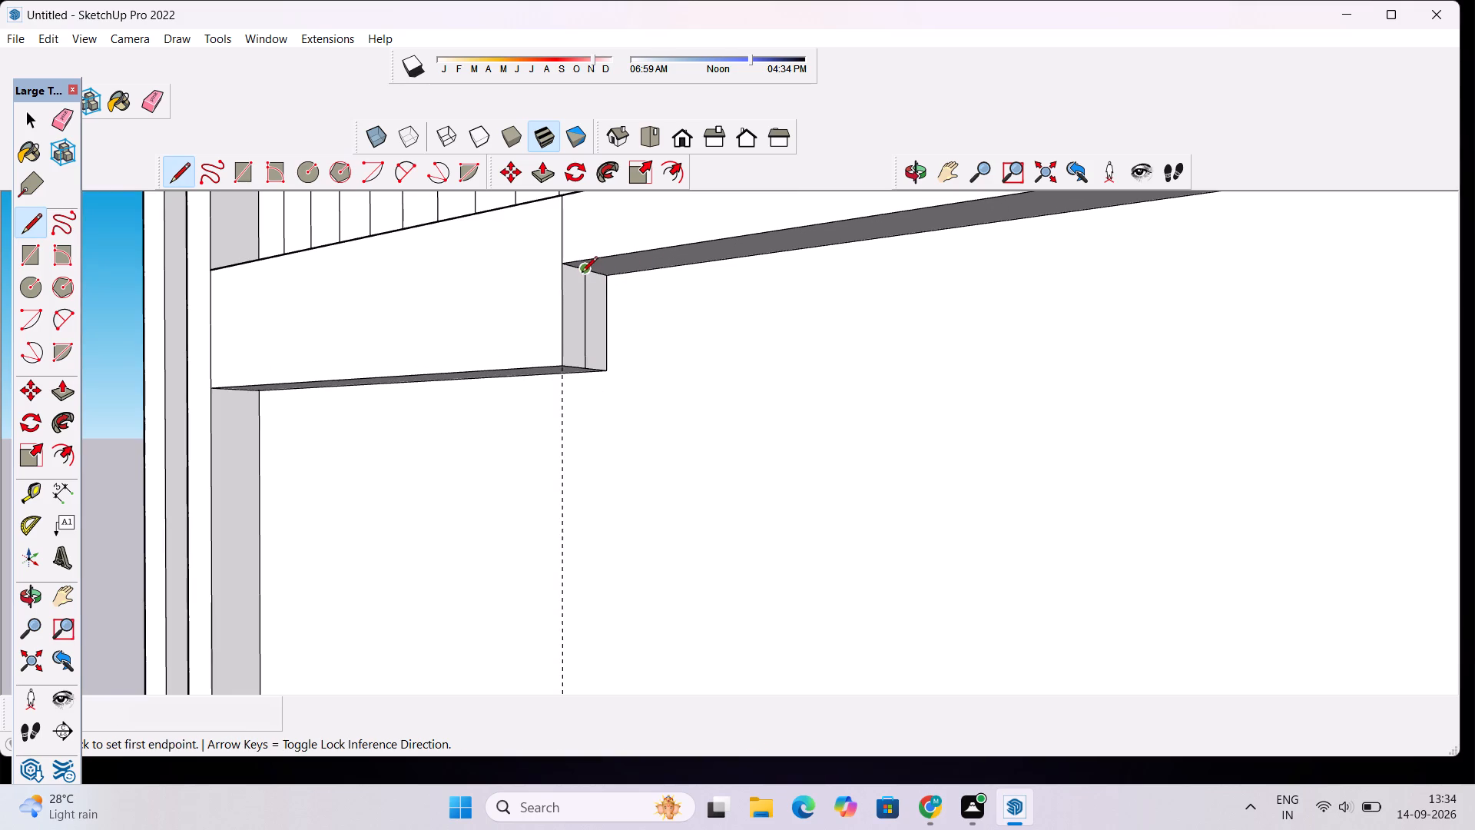
Draw a 22' line down the middle of the right ledge section's underside, from the step face's centre line to the far short edge.
{"action": "left_click", "coordinate": [585, 271]}
{"action": "scroll", "coordinate": [701, 274], "scroll_direction": "down", "scroll_amount": 11}
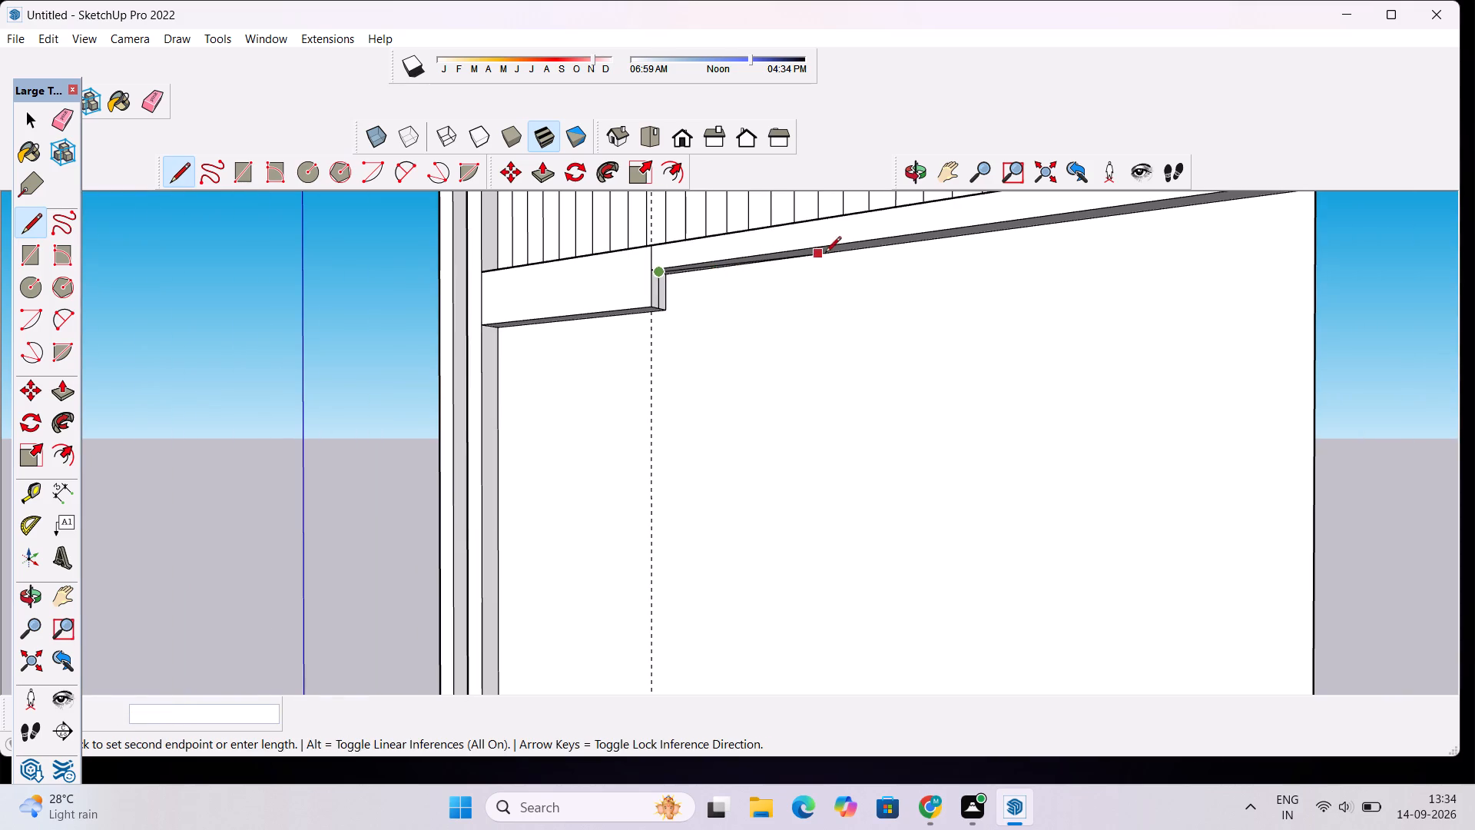
{"action": "scroll", "coordinate": [1197, 247], "scroll_direction": "down", "scroll_amount": 9}
{"action": "scroll", "coordinate": [1251, 234], "scroll_direction": "up", "scroll_amount": 4}
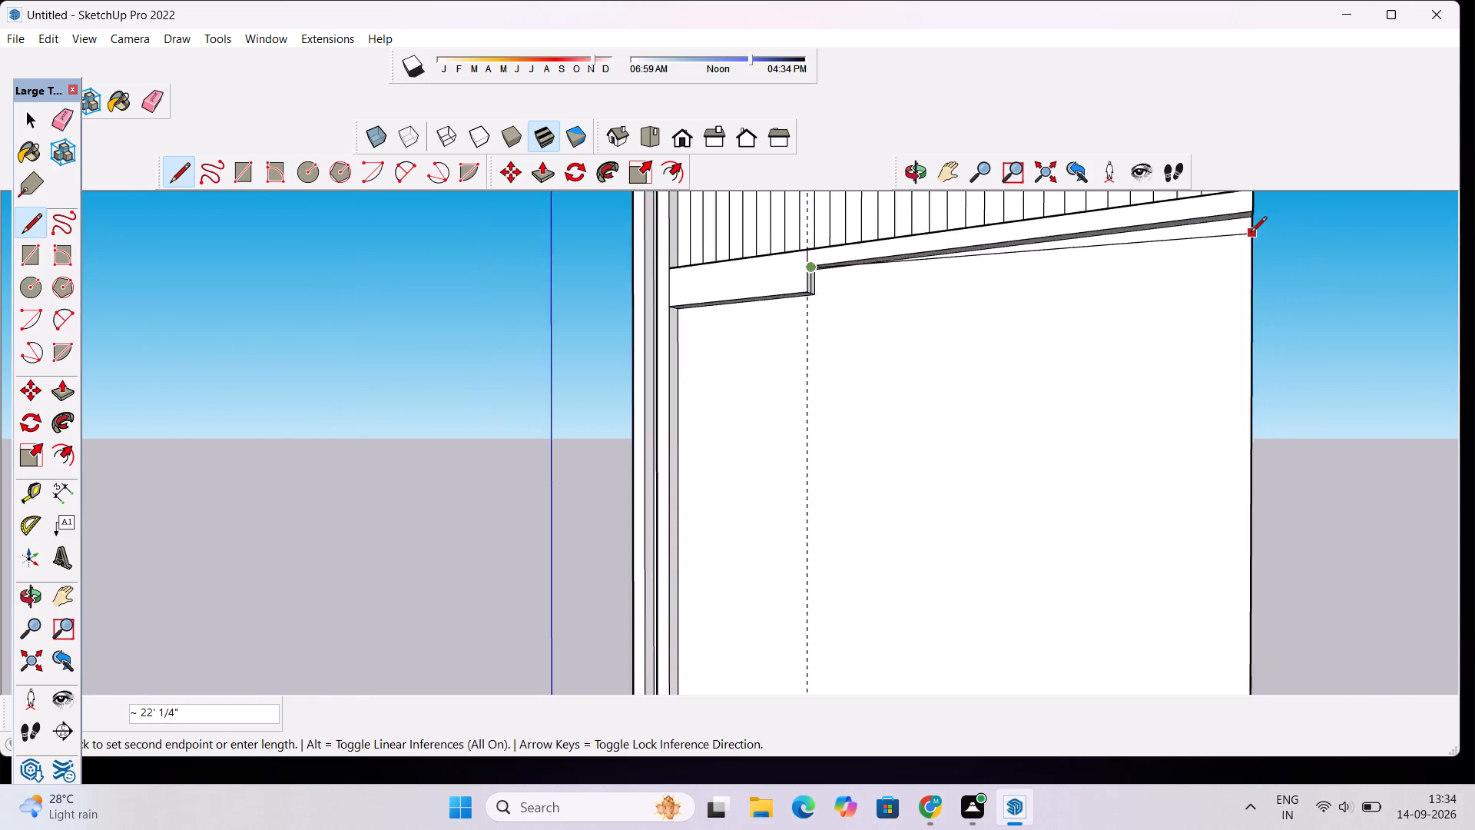
{"action": "scroll", "coordinate": [1251, 234], "scroll_direction": "up", "scroll_amount": 2}
{"action": "scroll", "coordinate": [1258, 267], "scroll_direction": "down", "scroll_amount": 10}
{"action": "scroll", "coordinate": [1254, 227], "scroll_direction": "up", "scroll_amount": 4}
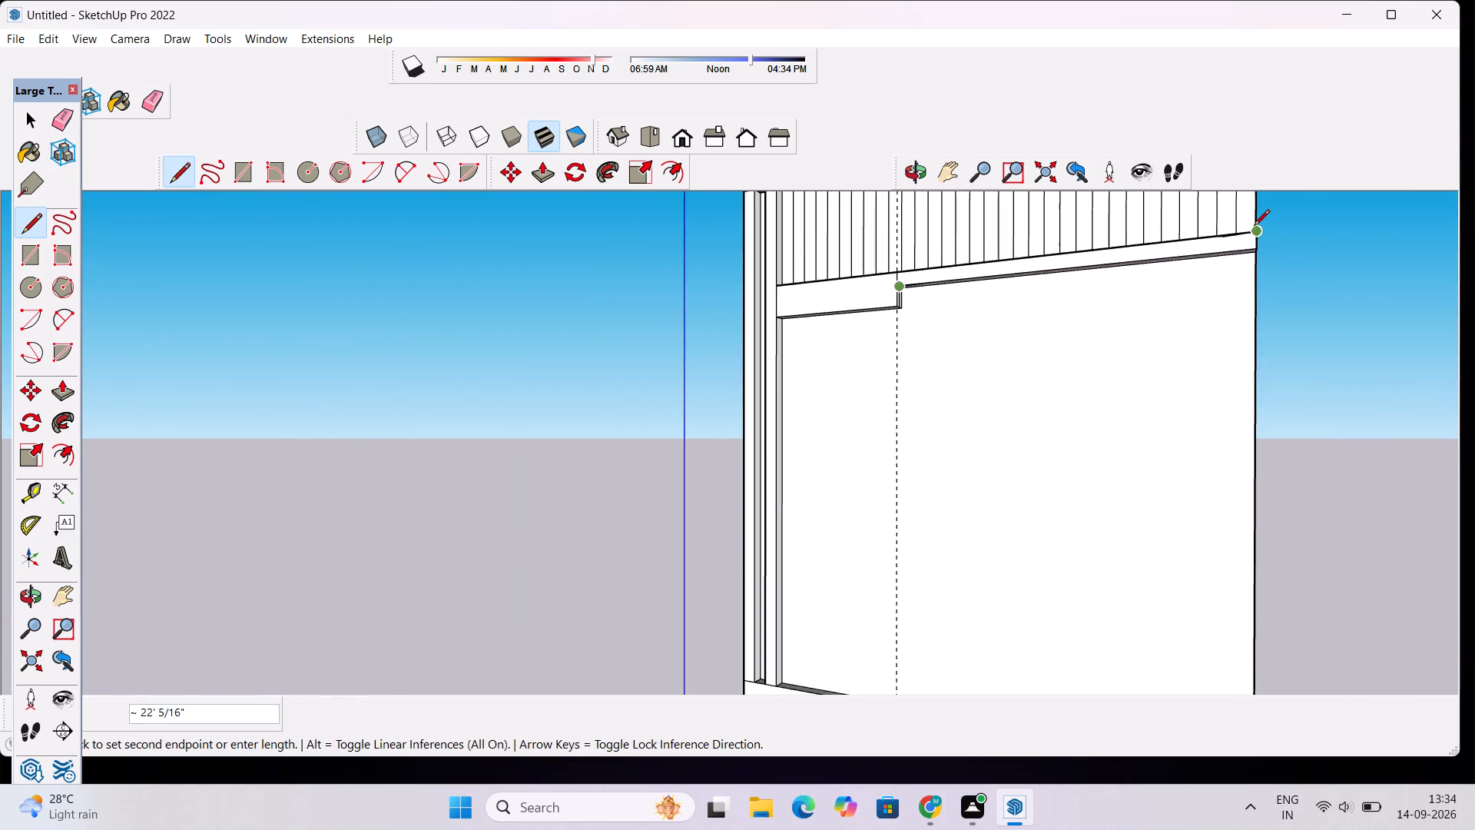
{"action": "scroll", "coordinate": [1254, 227], "scroll_direction": "up", "scroll_amount": 12}
{"action": "scroll", "coordinate": [1293, 283], "scroll_direction": "up", "scroll_amount": 9}
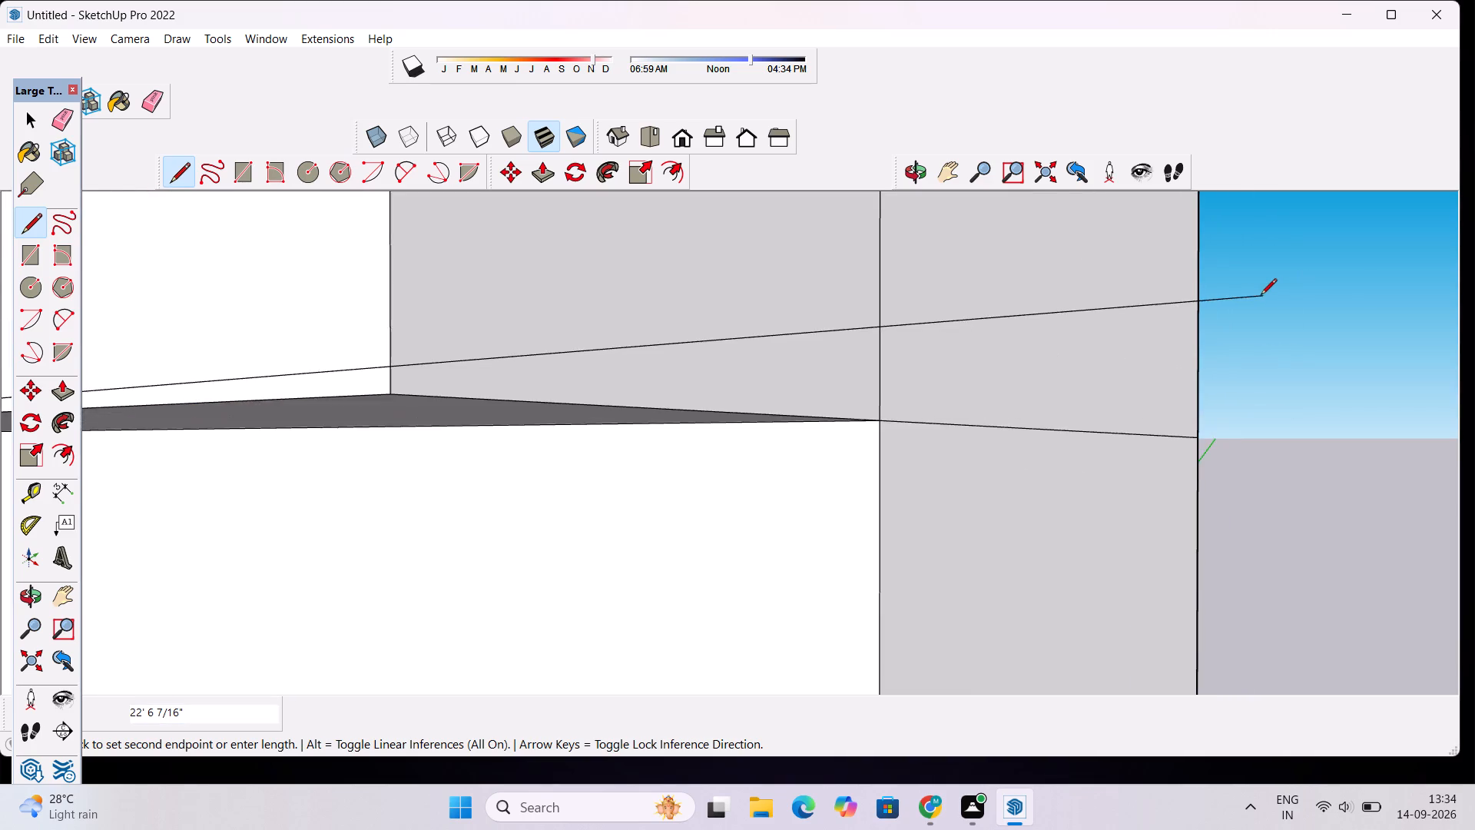
{"action": "scroll", "coordinate": [1261, 296], "scroll_direction": "down", "scroll_amount": 2}
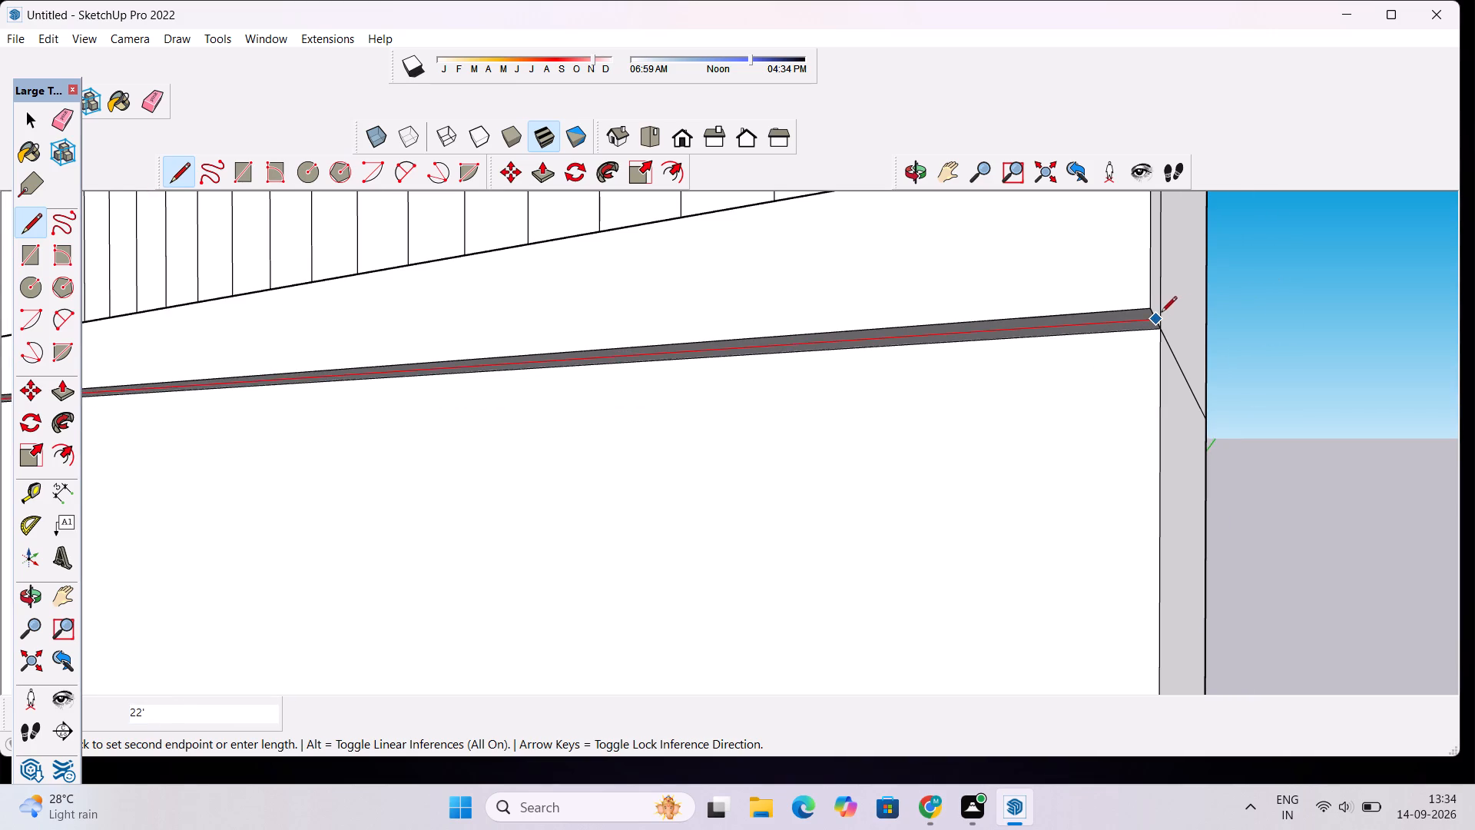
{"action": "scroll", "coordinate": [1153, 320], "scroll_direction": "up", "scroll_amount": 2}
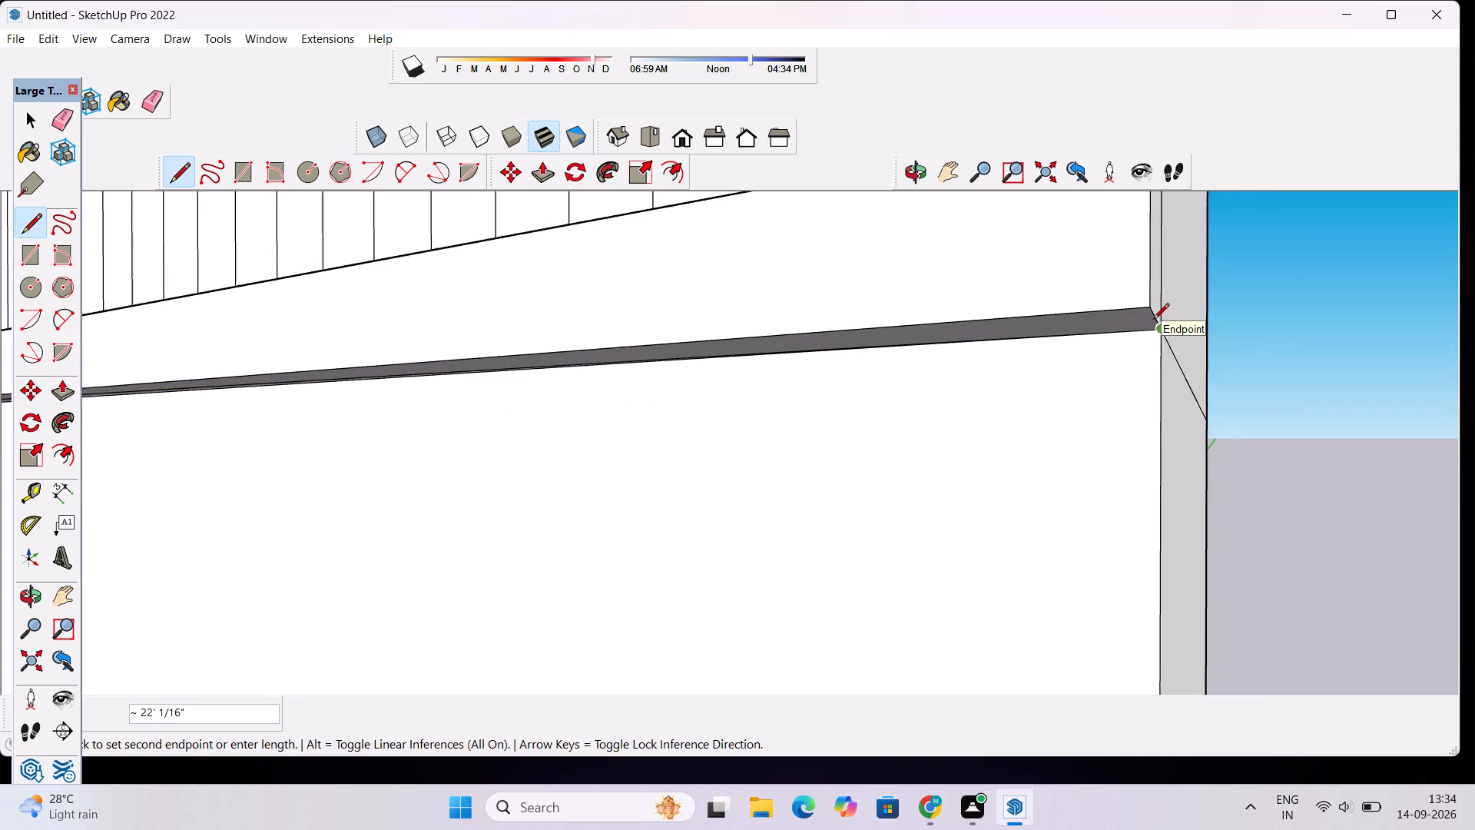
{"action": "scroll", "coordinate": [1153, 320], "scroll_direction": "up", "scroll_amount": 8}
{"action": "left_click", "coordinate": [1160, 314]}
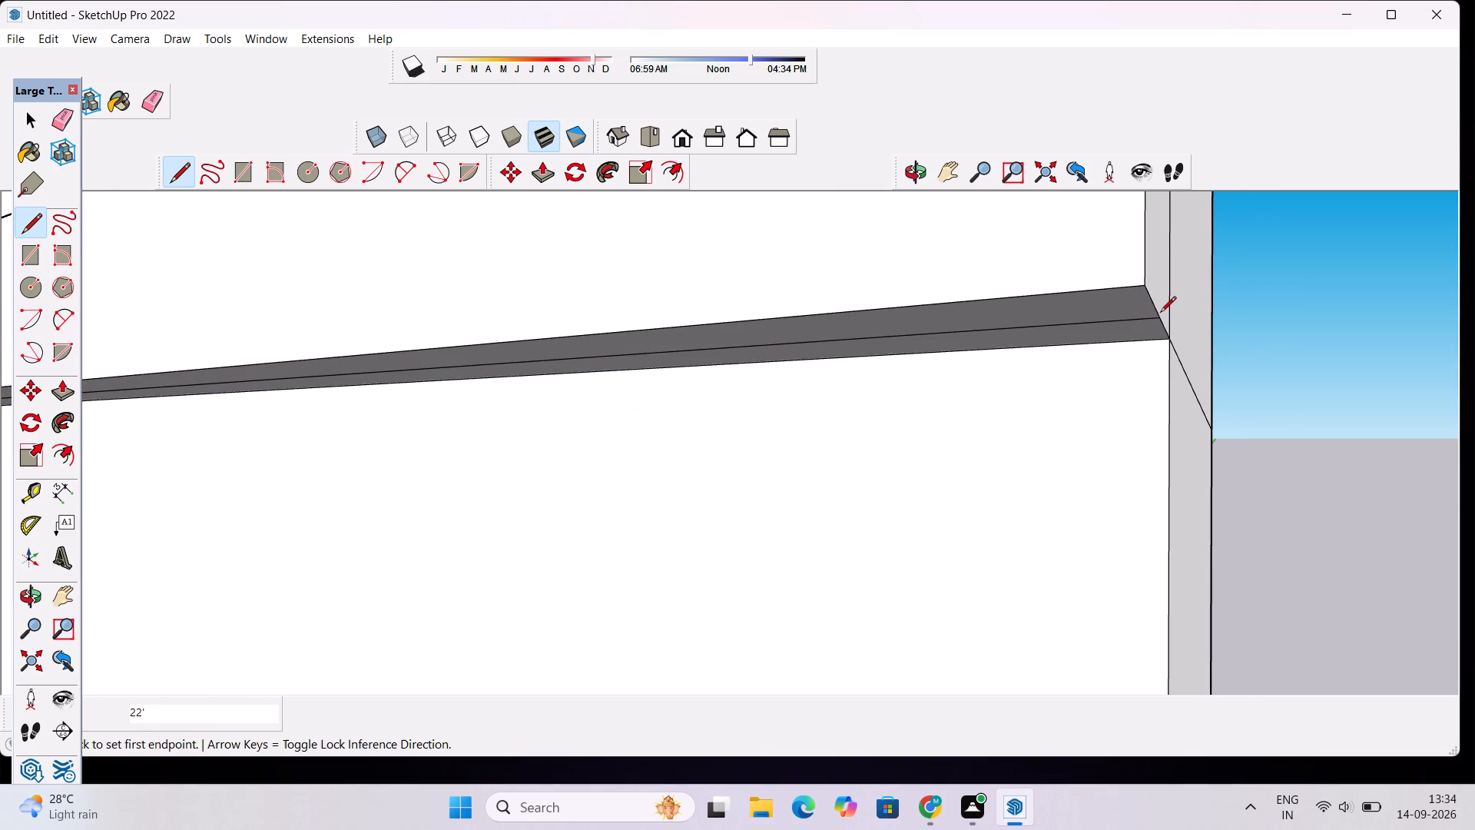
{"action": "key", "text": "space"}
Push/Pull the back half of the right ledge section's underside down 1' 6", level with the left section's bottom.
{"action": "scroll", "coordinate": [1160, 314], "scroll_direction": "down", "scroll_amount": 10}
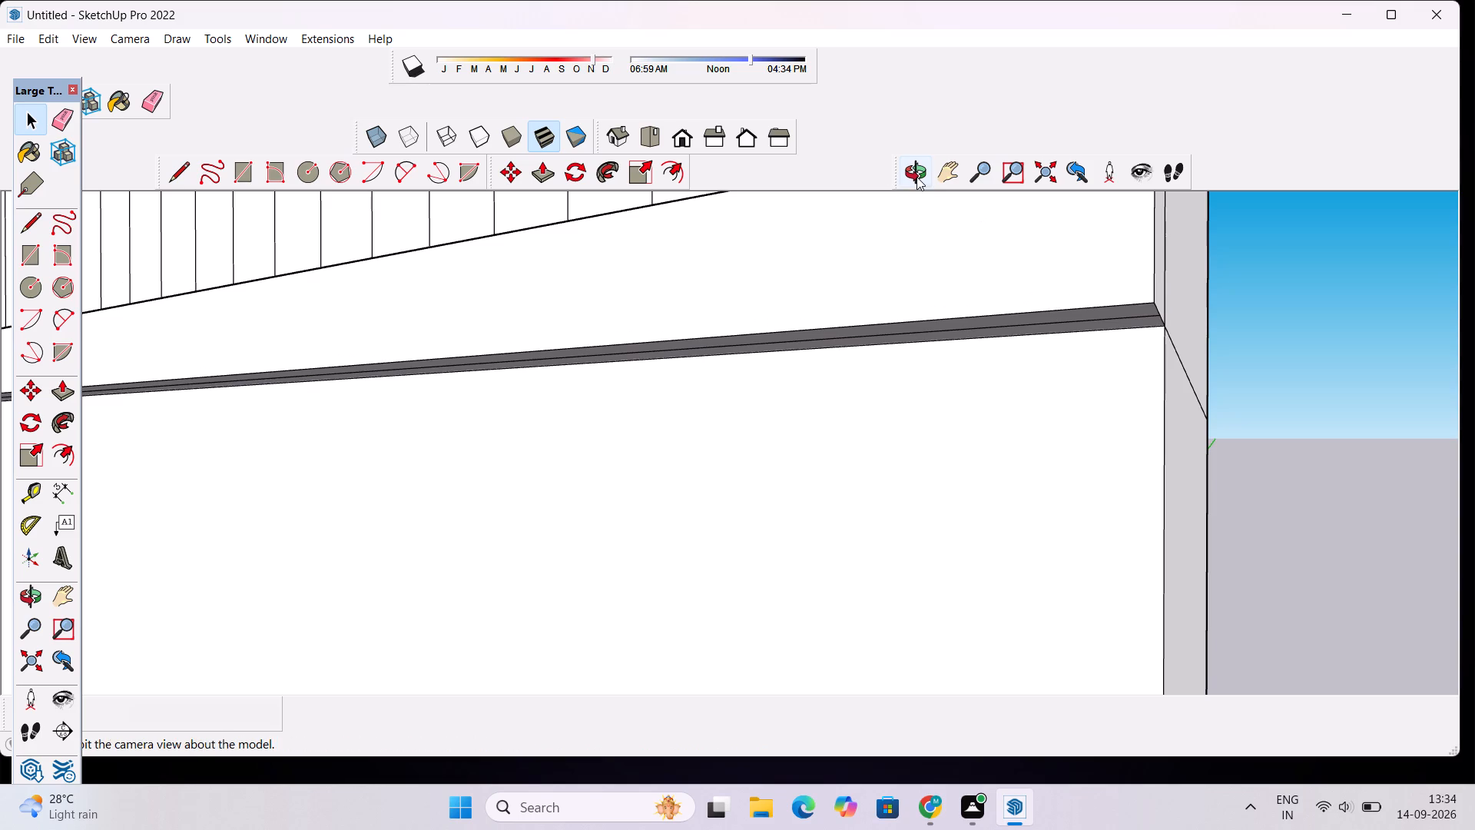
{"action": "left_click", "coordinate": [916, 177]}
{"action": "left_click_drag", "start_coordinate": [844, 278], "coordinate": [950, 228]}
{"action": "scroll", "coordinate": [956, 231], "scroll_direction": "down", "scroll_amount": 10}
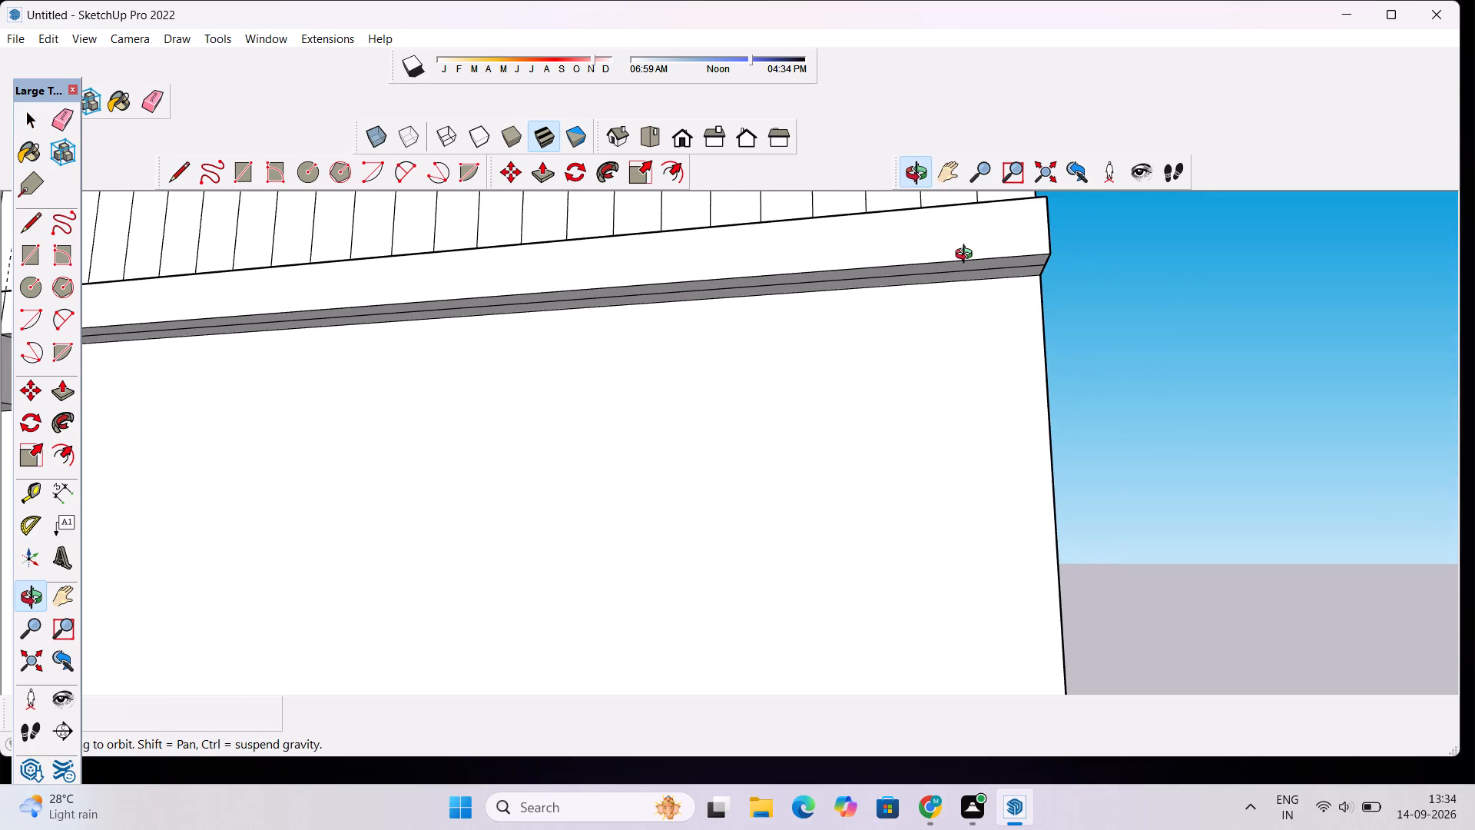
{"action": "scroll", "coordinate": [961, 261], "scroll_direction": "down", "scroll_amount": 5}
{"action": "scroll", "coordinate": [722, 303], "scroll_direction": "up", "scroll_amount": 2}
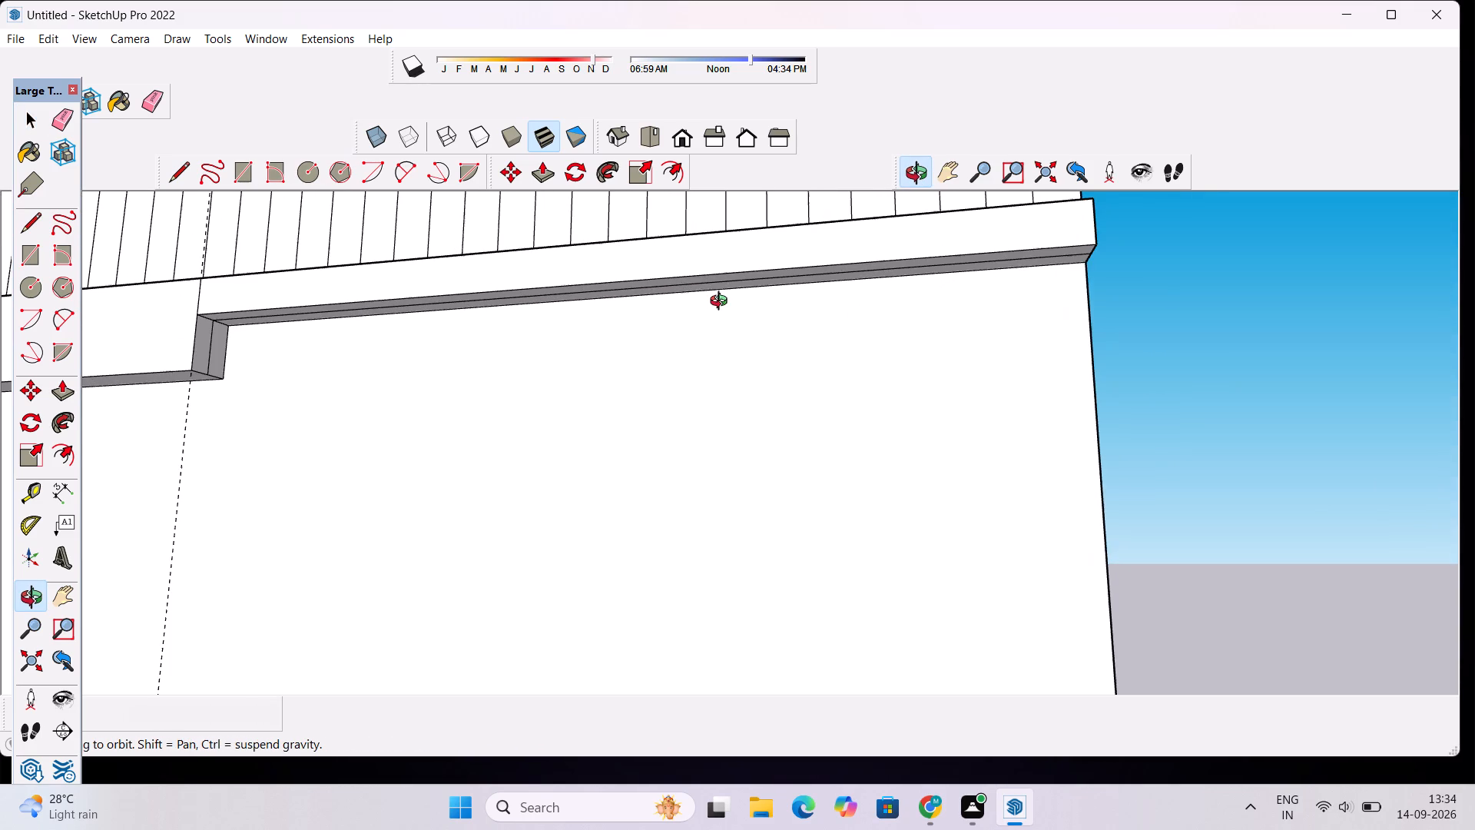
{"action": "left_click_drag", "start_coordinate": [648, 304], "coordinate": [671, 286]}
{"action": "key", "text": "p"}
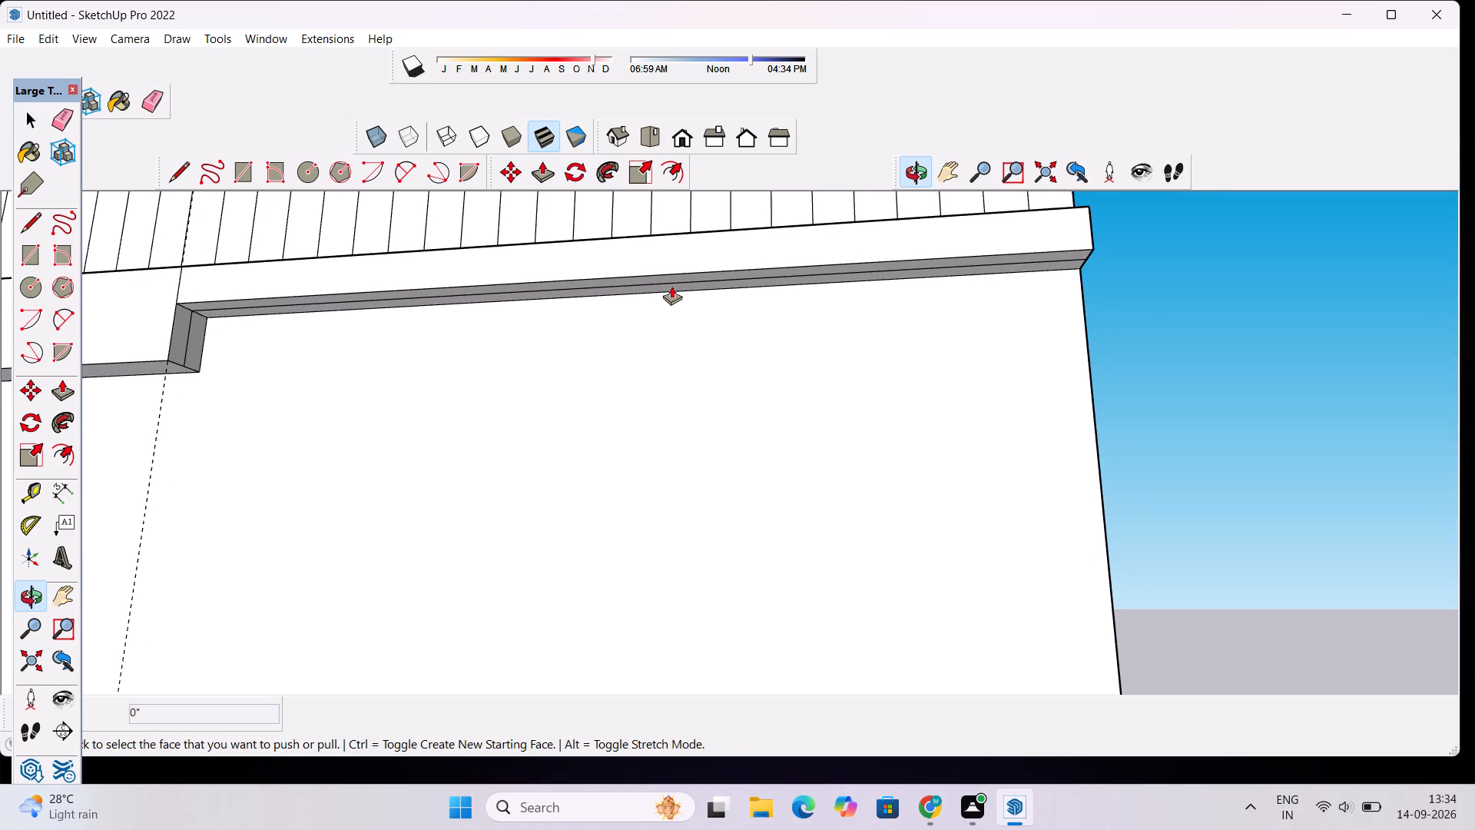
{"action": "left_click", "coordinate": [680, 287]}
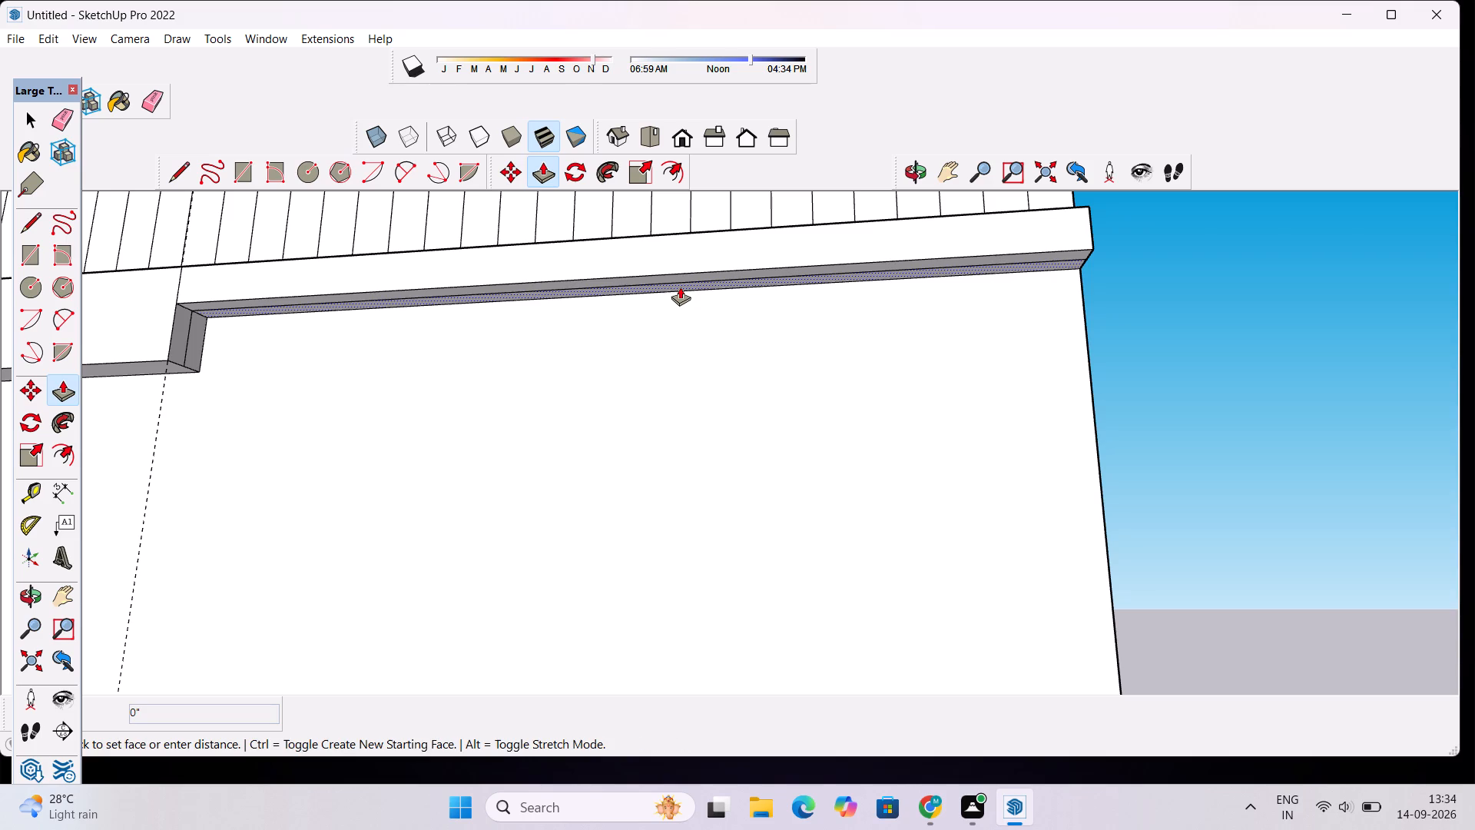
{"action": "left_click", "coordinate": [197, 362]}
{"action": "scroll", "coordinate": [711, 337], "scroll_direction": "down", "scroll_amount": 5}
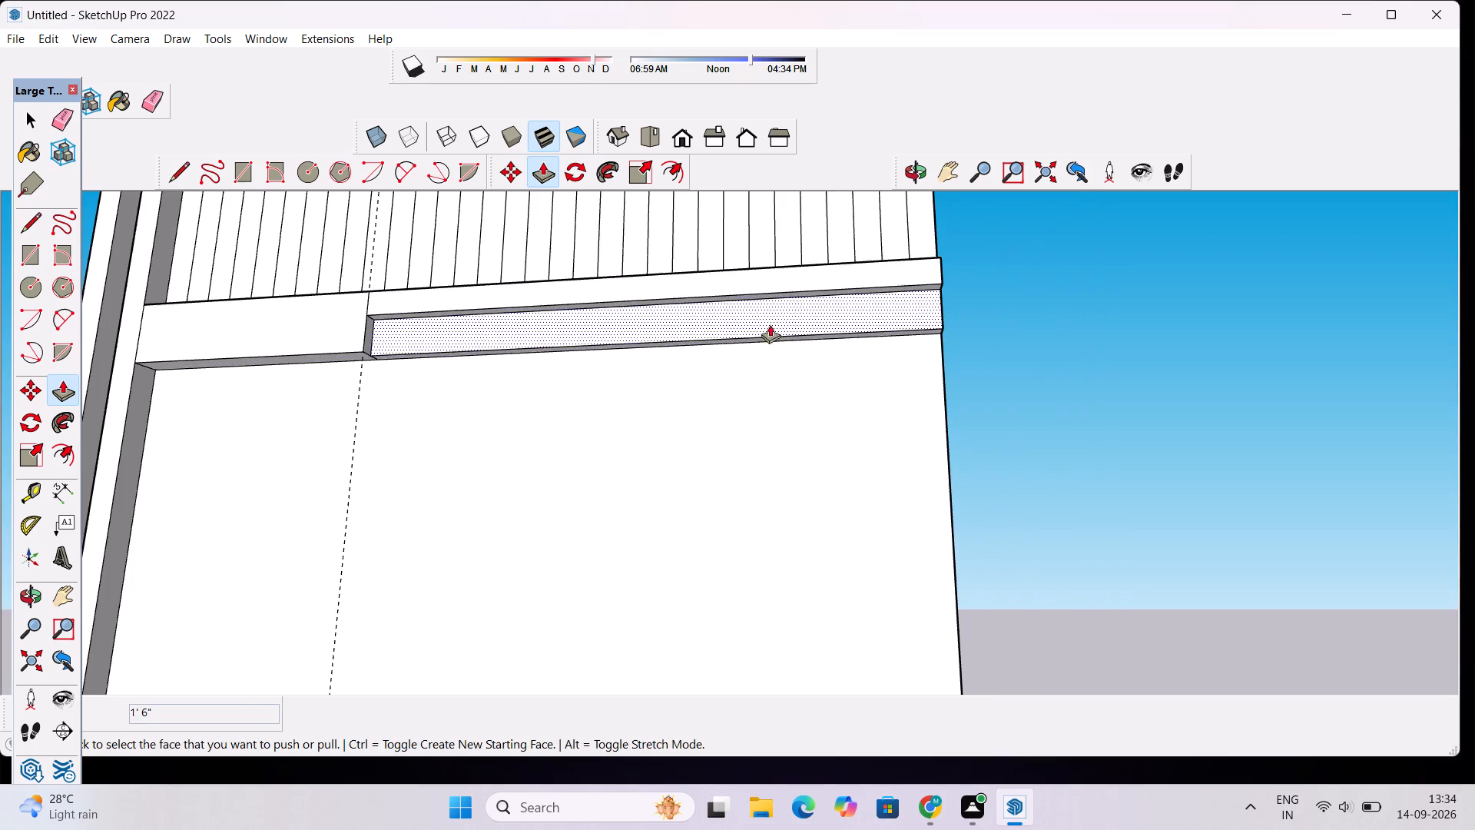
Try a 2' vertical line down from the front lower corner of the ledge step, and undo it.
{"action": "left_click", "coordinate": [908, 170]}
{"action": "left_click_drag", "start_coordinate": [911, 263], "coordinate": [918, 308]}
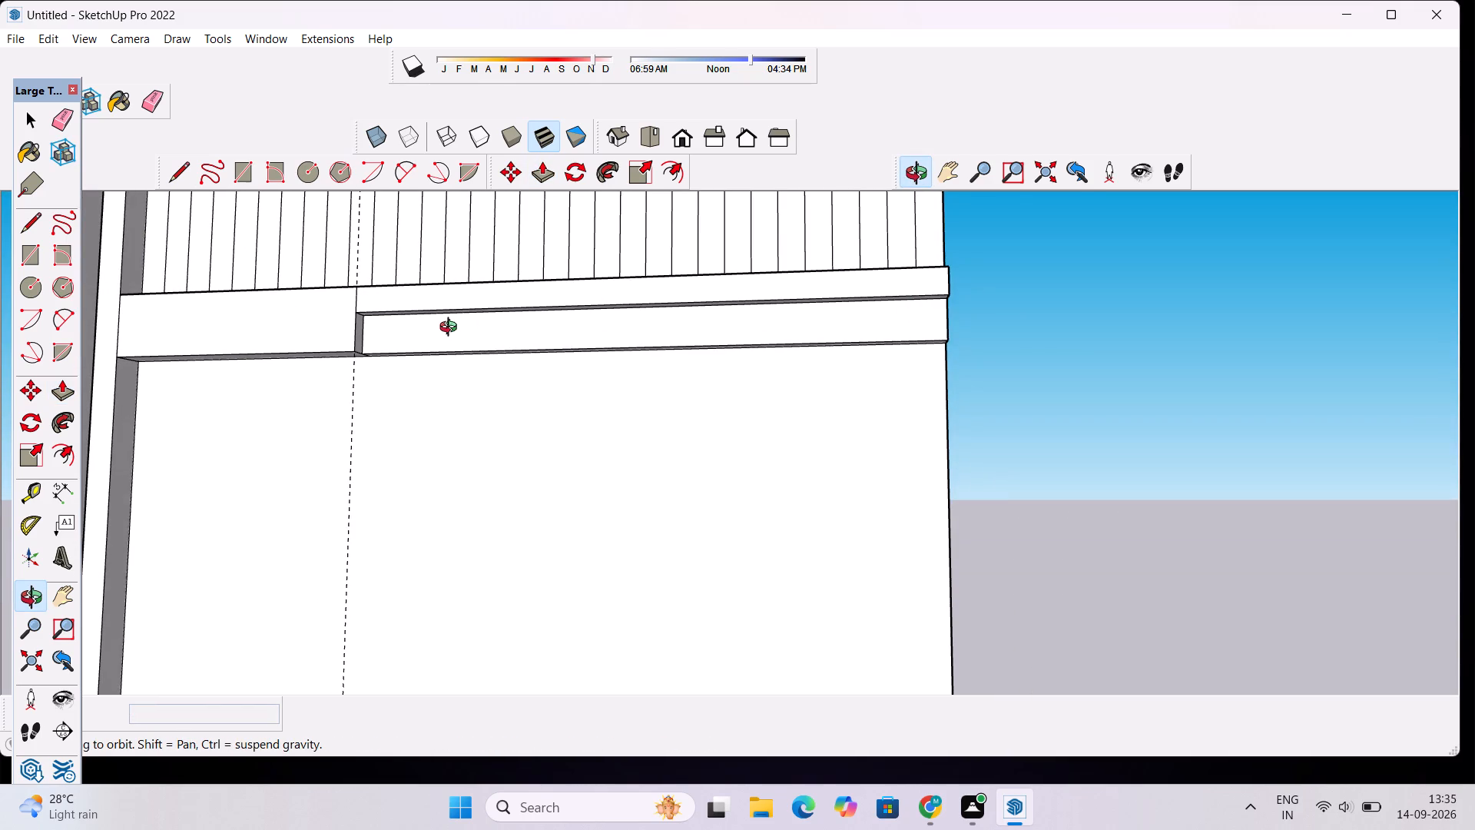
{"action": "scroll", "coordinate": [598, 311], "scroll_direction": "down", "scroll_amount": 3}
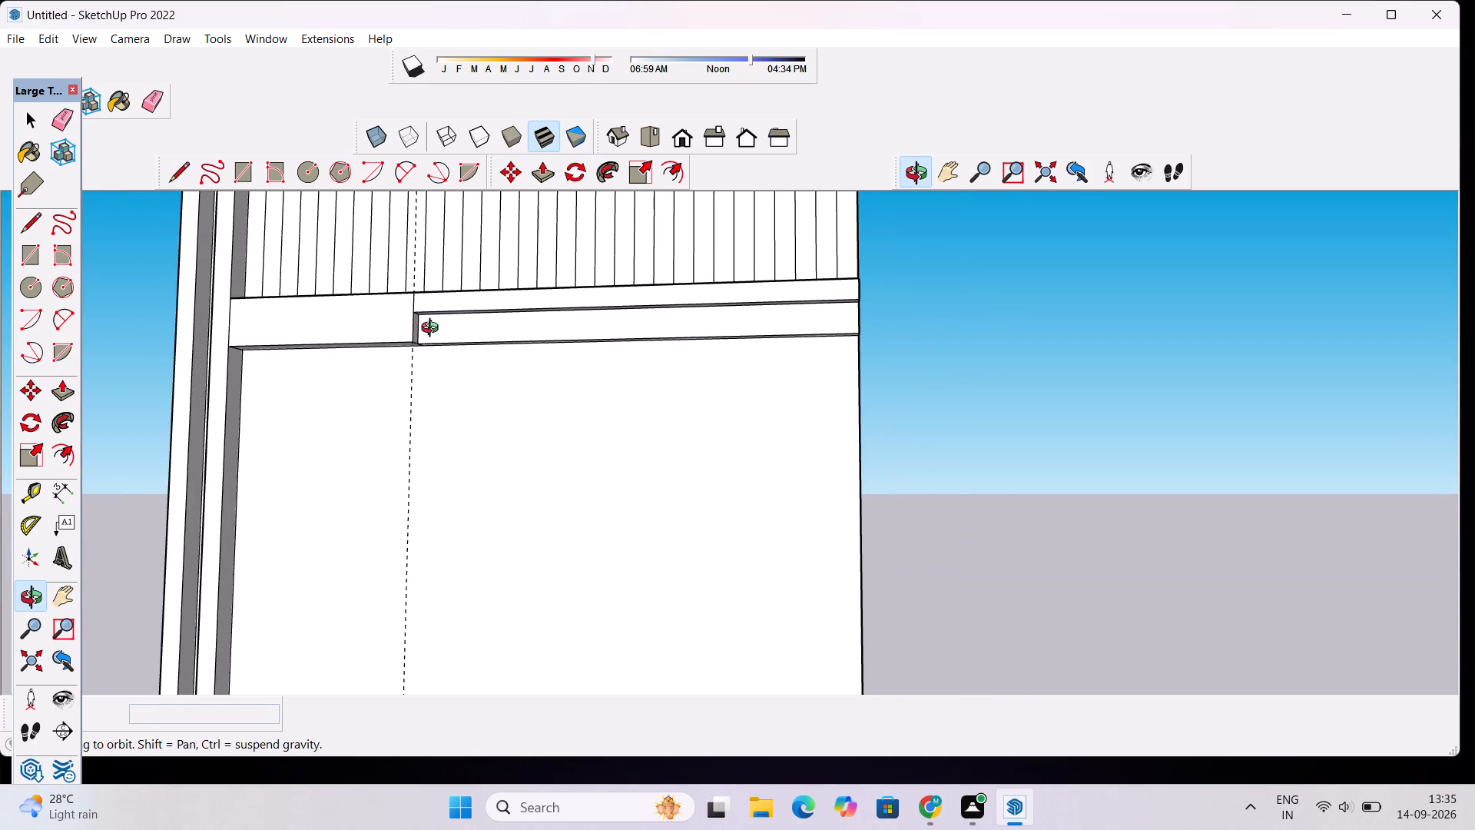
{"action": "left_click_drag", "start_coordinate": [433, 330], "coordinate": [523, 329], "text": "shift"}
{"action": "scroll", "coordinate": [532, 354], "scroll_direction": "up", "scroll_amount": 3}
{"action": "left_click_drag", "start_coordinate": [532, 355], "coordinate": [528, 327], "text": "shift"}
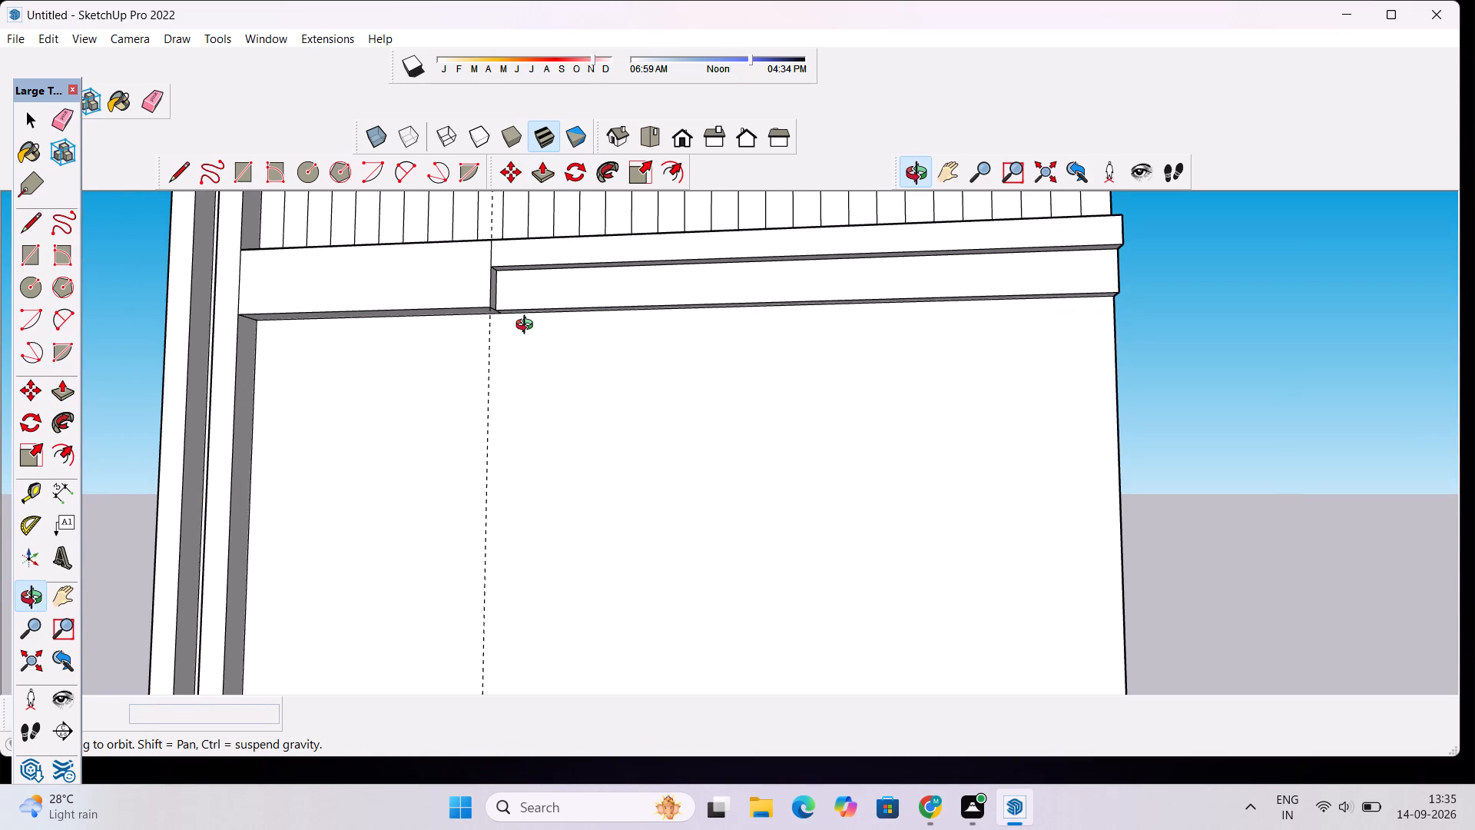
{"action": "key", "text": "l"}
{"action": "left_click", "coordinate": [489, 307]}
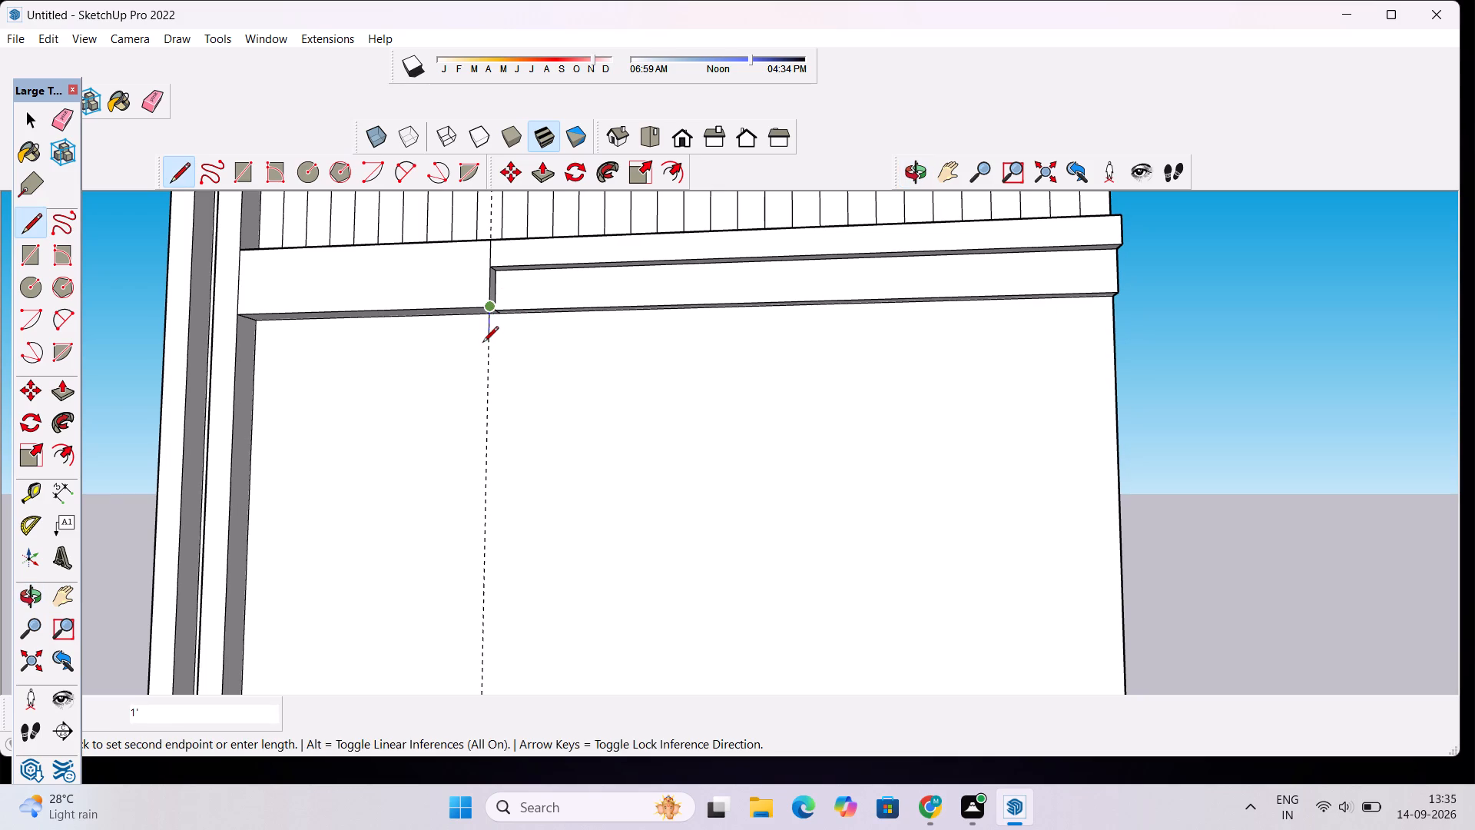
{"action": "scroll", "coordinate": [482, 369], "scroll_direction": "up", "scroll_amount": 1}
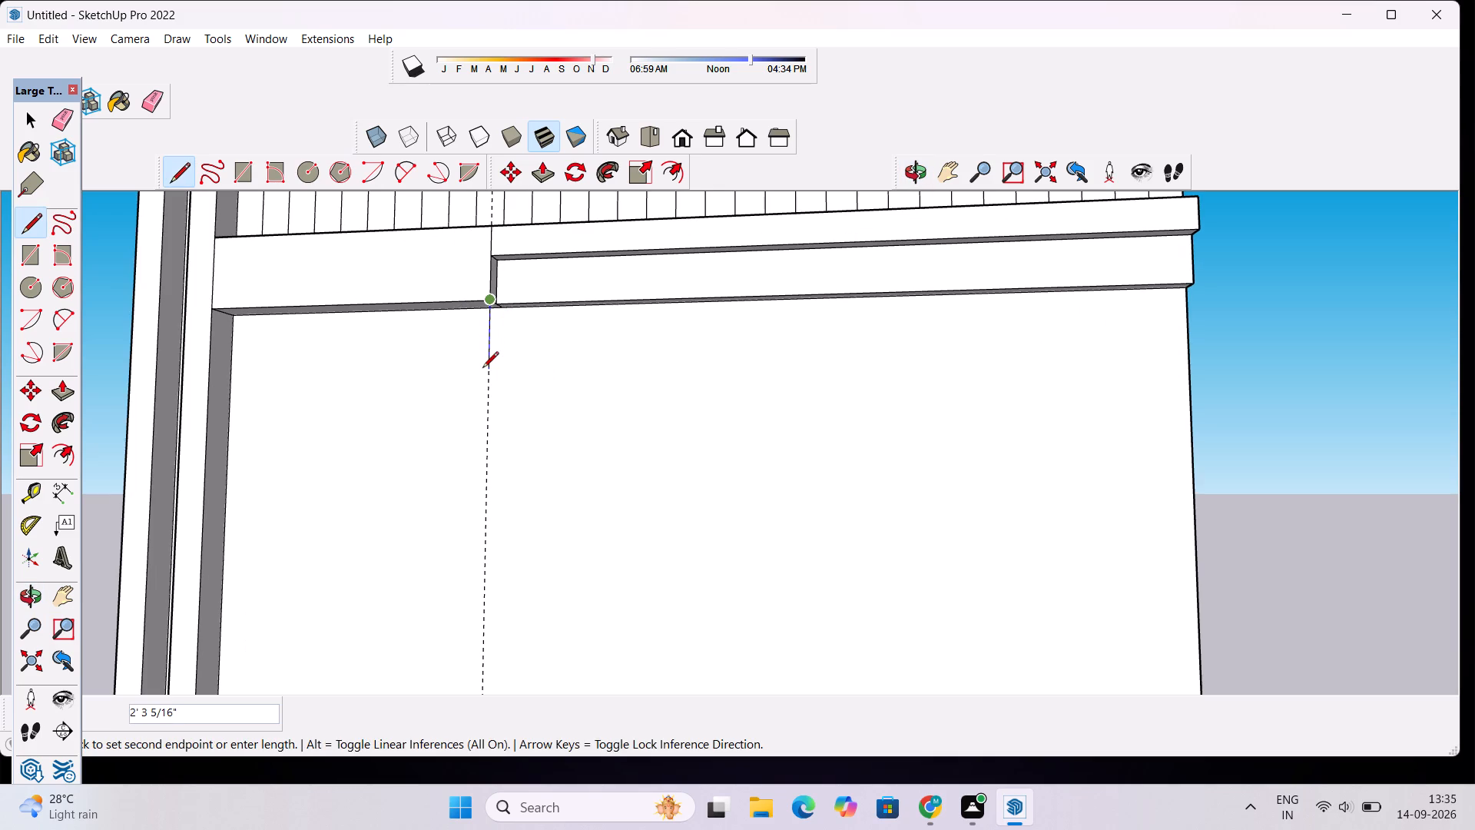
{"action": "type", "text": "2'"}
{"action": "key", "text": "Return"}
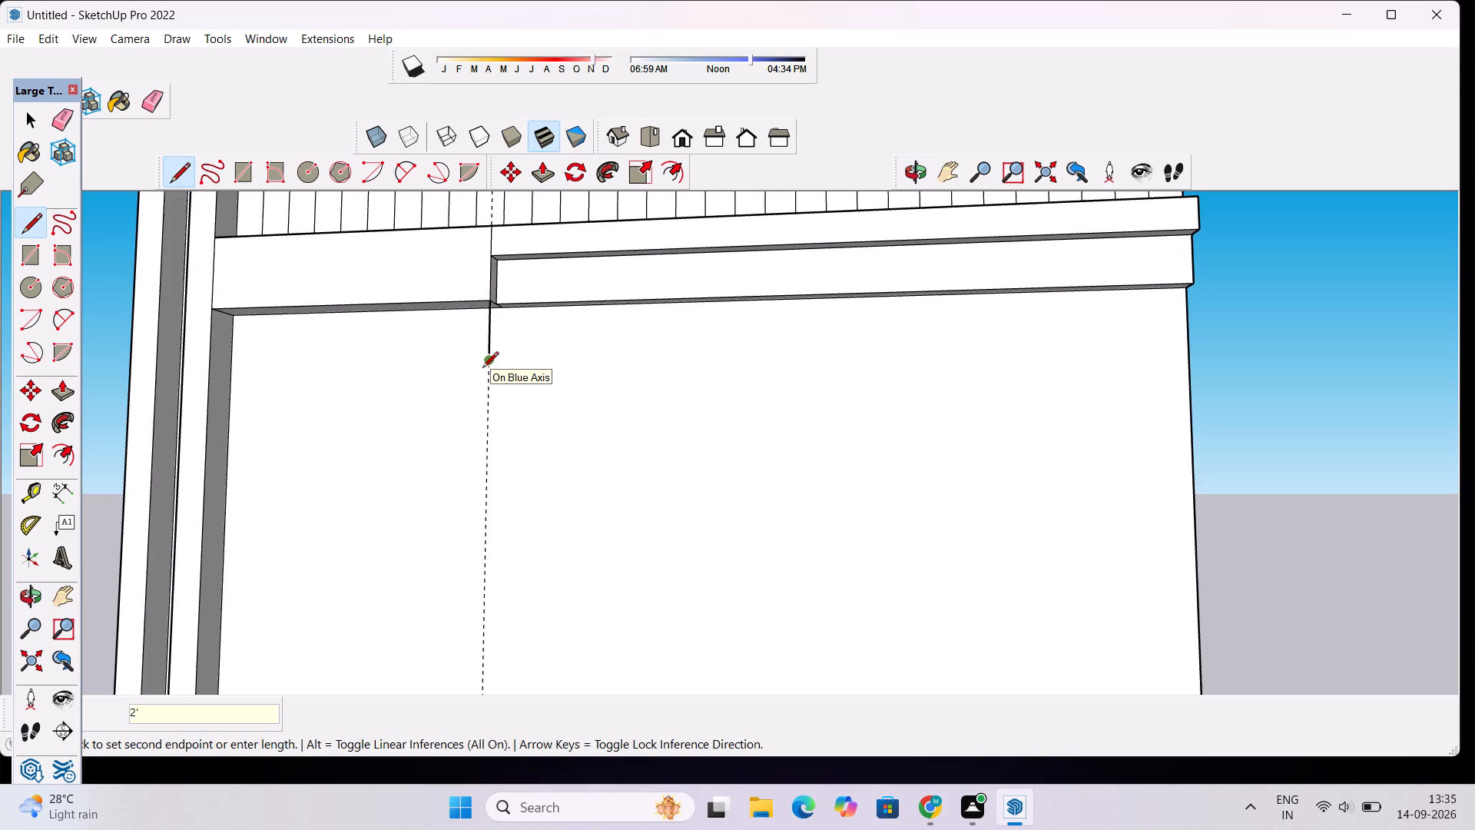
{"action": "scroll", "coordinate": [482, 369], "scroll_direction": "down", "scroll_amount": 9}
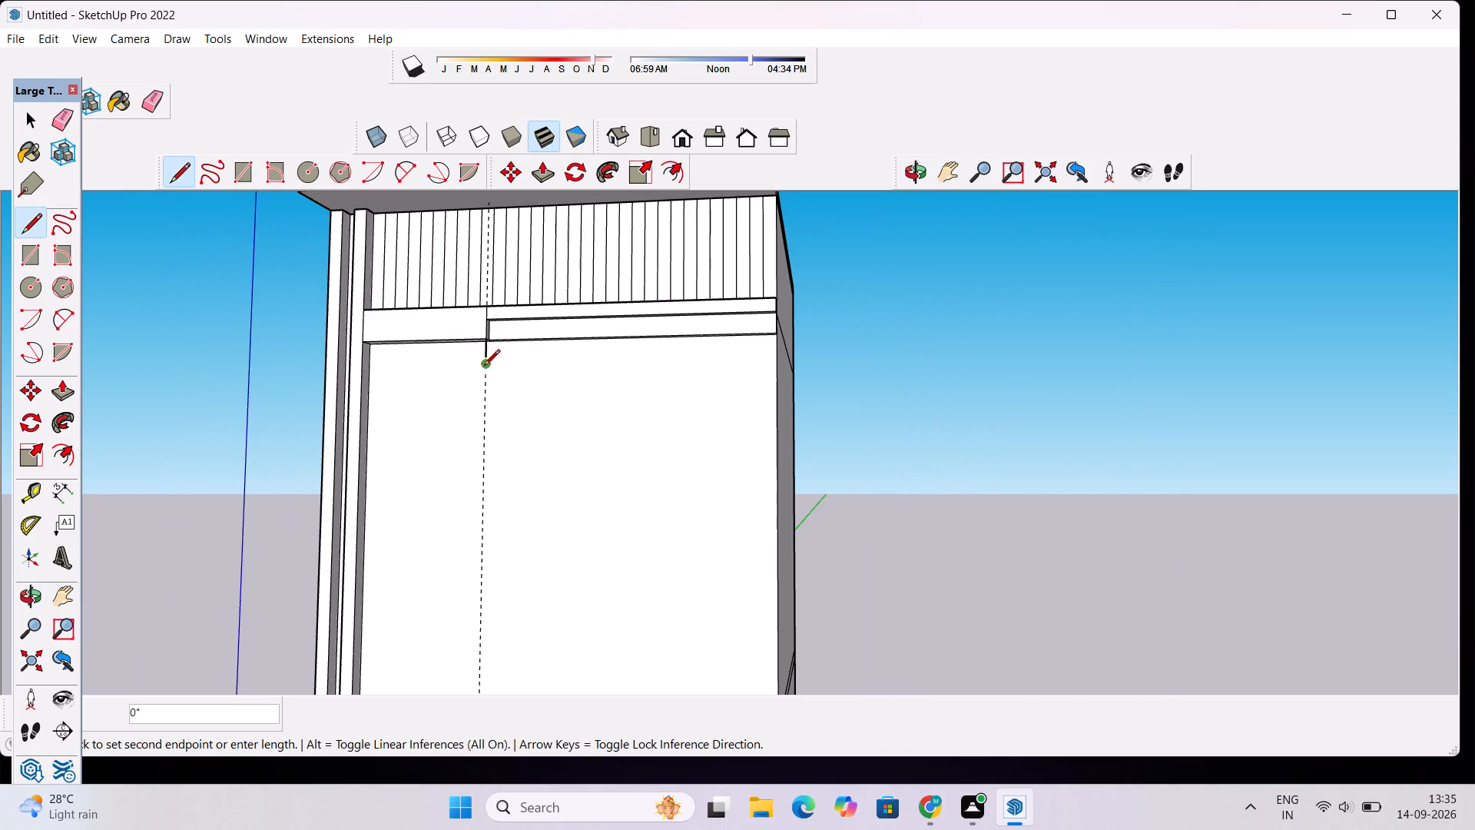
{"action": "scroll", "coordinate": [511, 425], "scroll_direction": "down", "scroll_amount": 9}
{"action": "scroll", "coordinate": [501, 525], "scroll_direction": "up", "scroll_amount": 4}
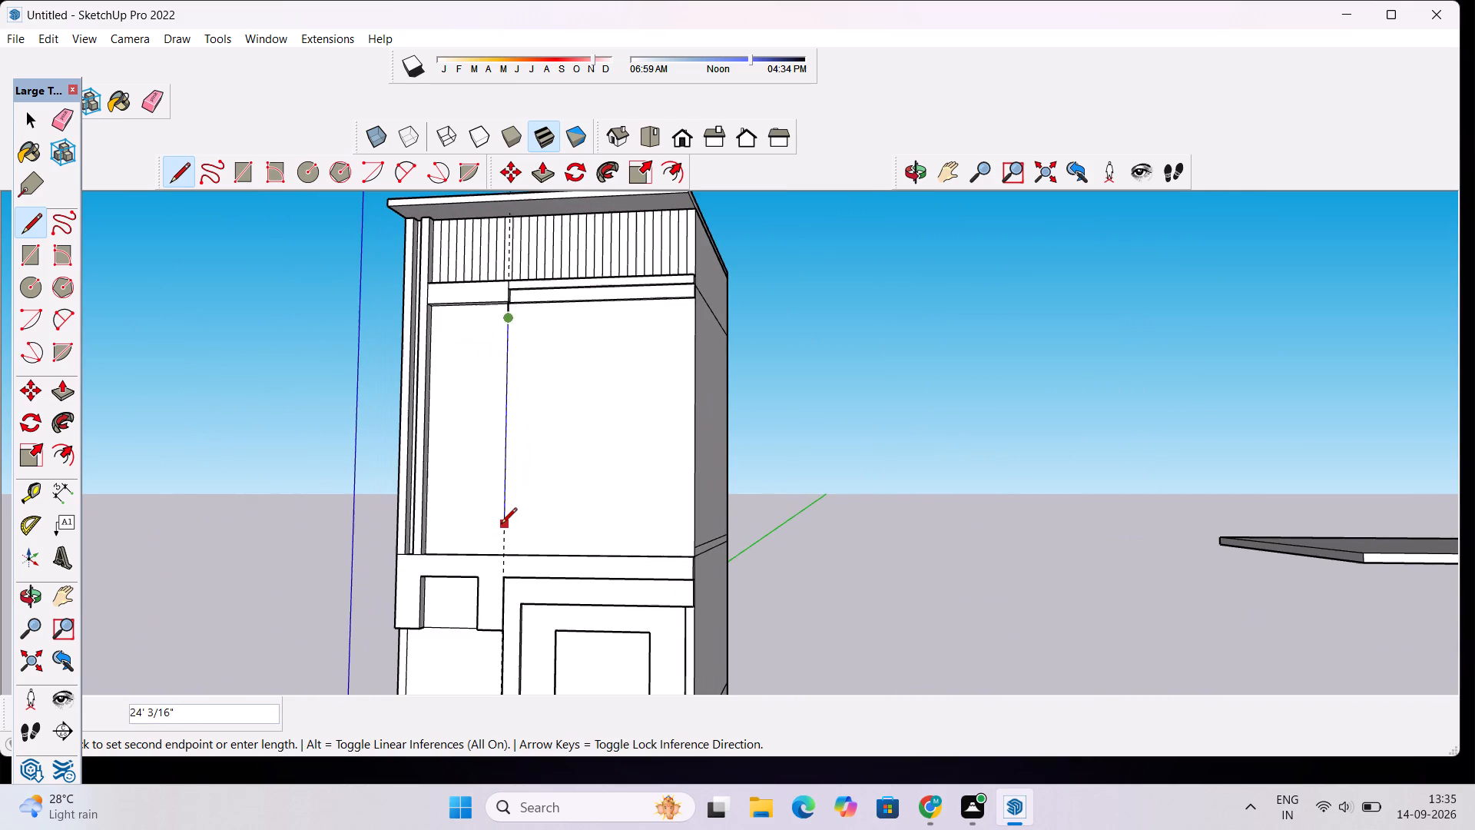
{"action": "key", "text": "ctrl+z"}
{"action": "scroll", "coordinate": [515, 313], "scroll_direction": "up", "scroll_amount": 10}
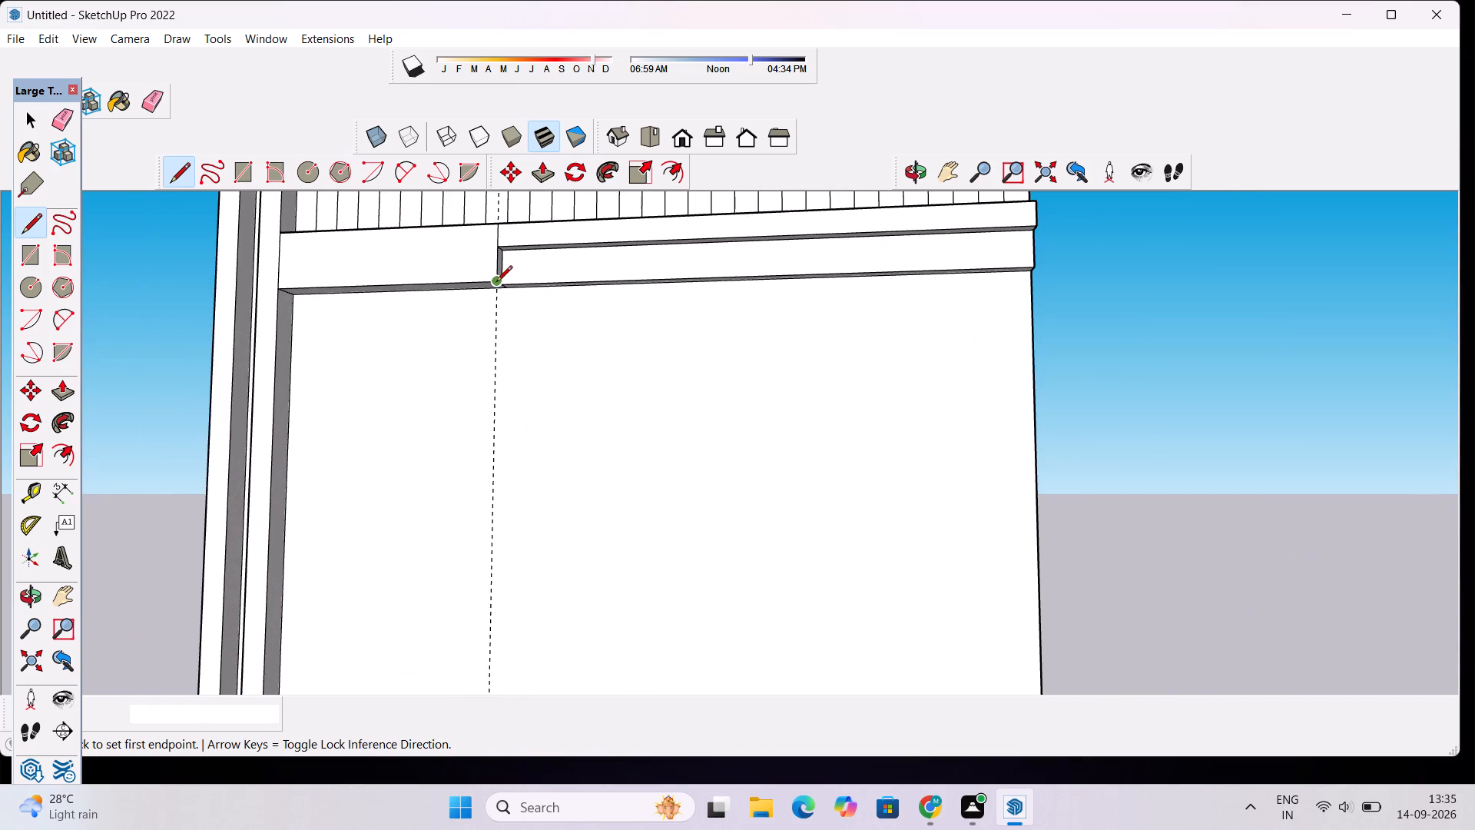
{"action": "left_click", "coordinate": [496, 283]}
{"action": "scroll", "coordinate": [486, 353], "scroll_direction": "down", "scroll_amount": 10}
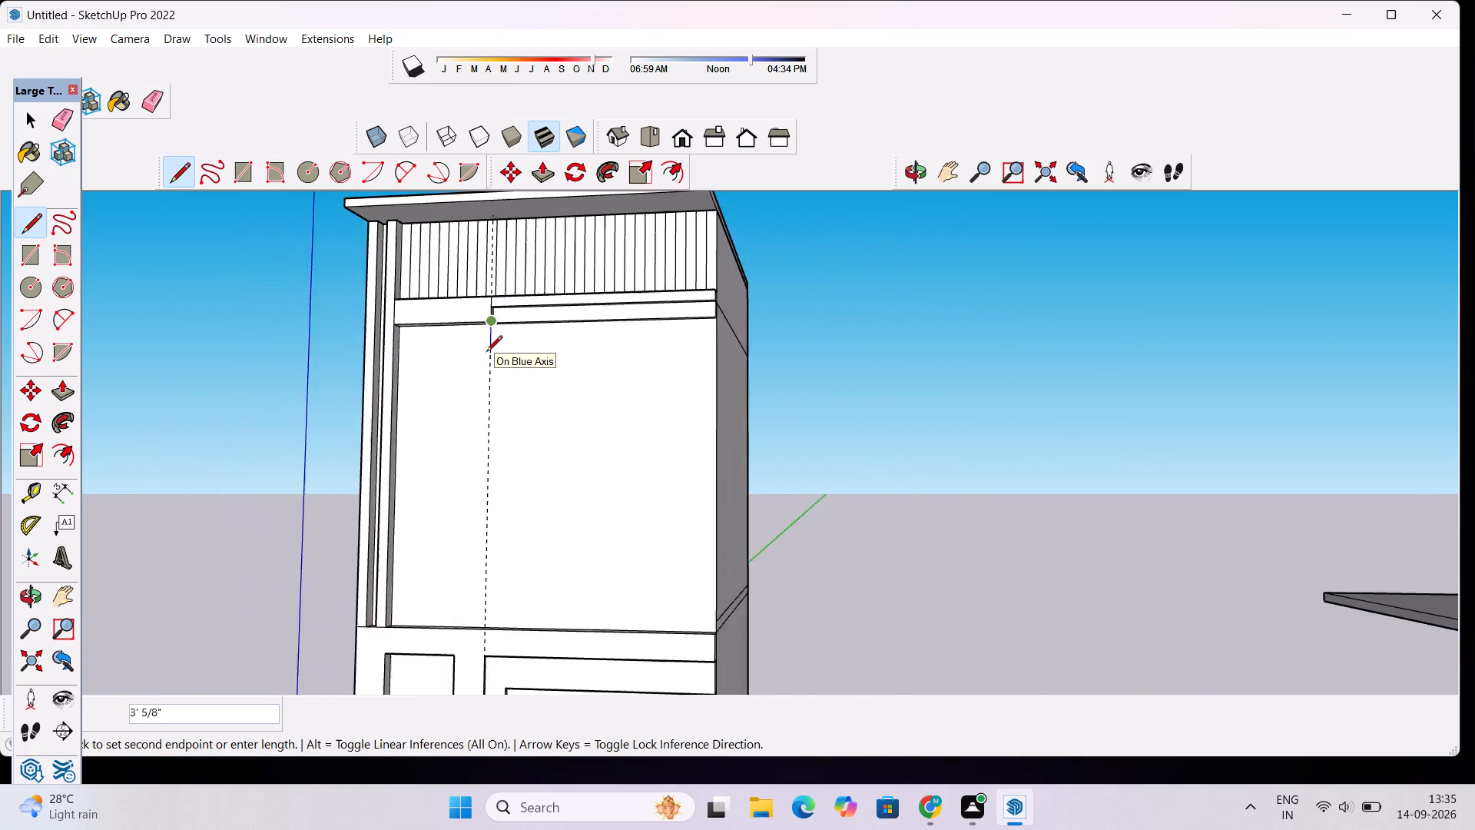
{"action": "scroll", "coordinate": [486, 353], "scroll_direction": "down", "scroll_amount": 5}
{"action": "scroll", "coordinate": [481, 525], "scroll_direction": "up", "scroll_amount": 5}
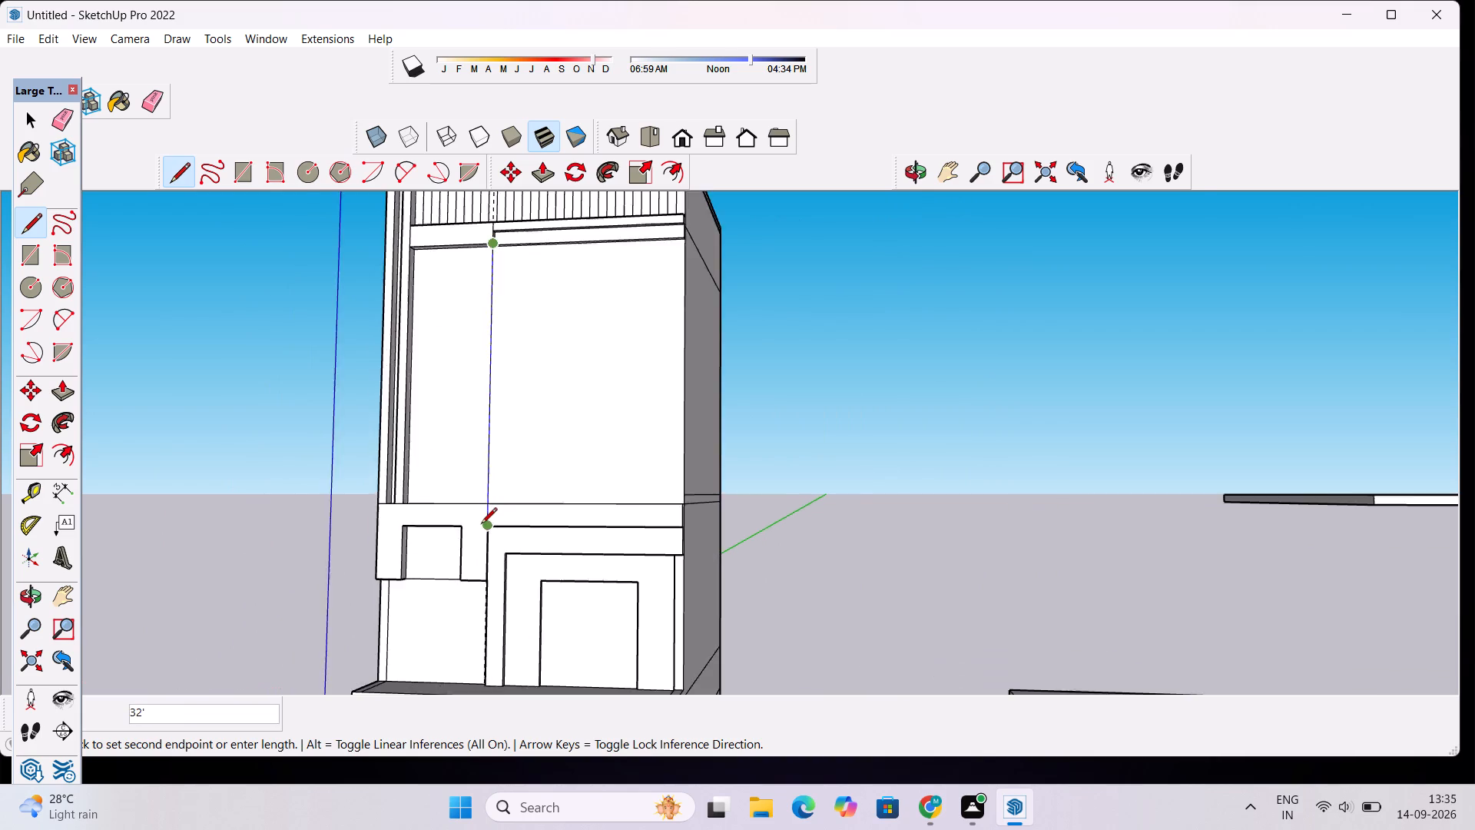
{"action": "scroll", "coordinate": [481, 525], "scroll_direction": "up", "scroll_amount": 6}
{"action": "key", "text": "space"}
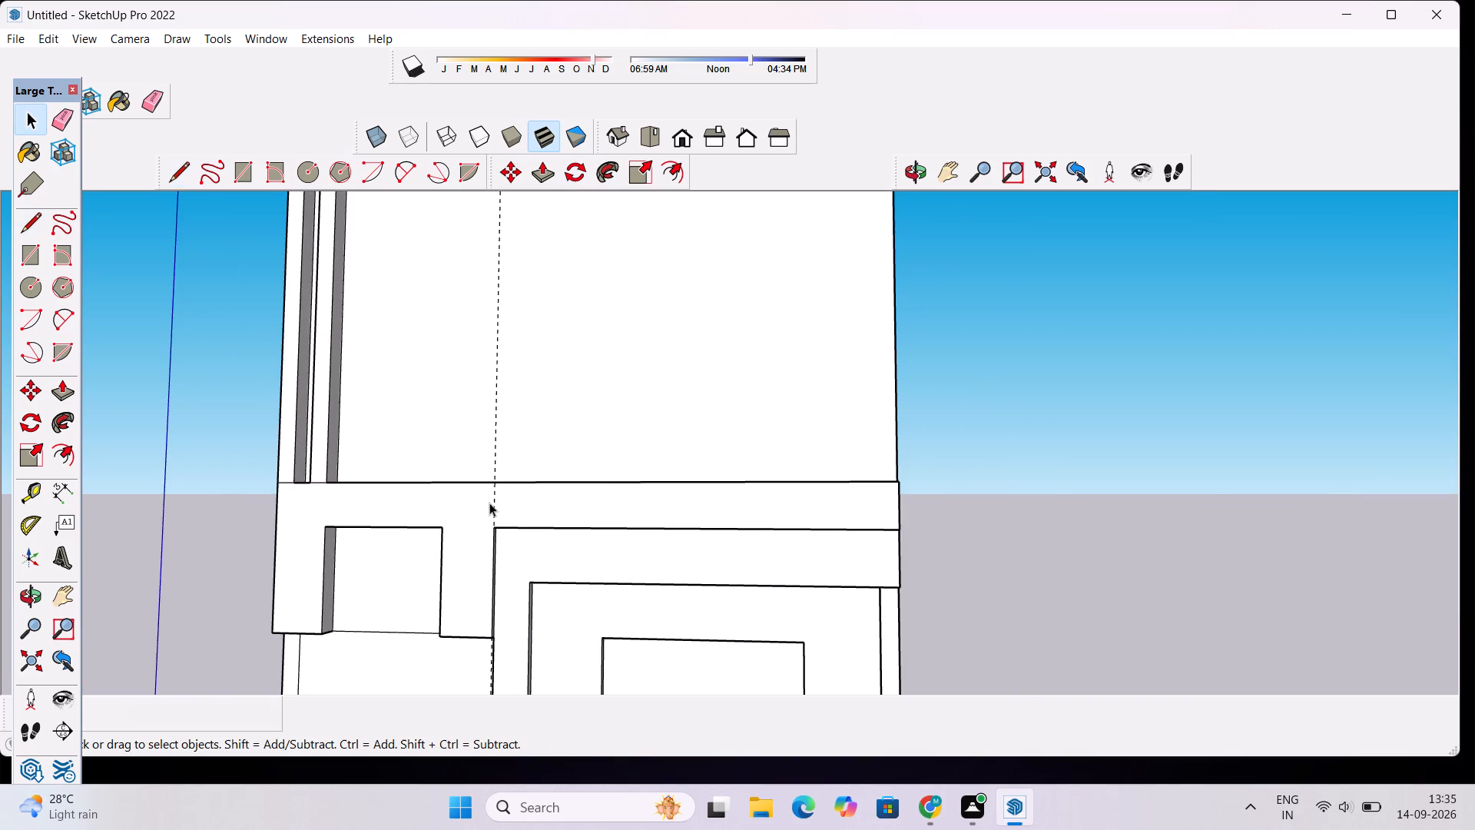
Draw a 29' 6" vertical line on the wall face from the ledge step's back lower corner down to the lower band's top.
{"action": "scroll", "coordinate": [490, 501], "scroll_direction": "down", "scroll_amount": 6}
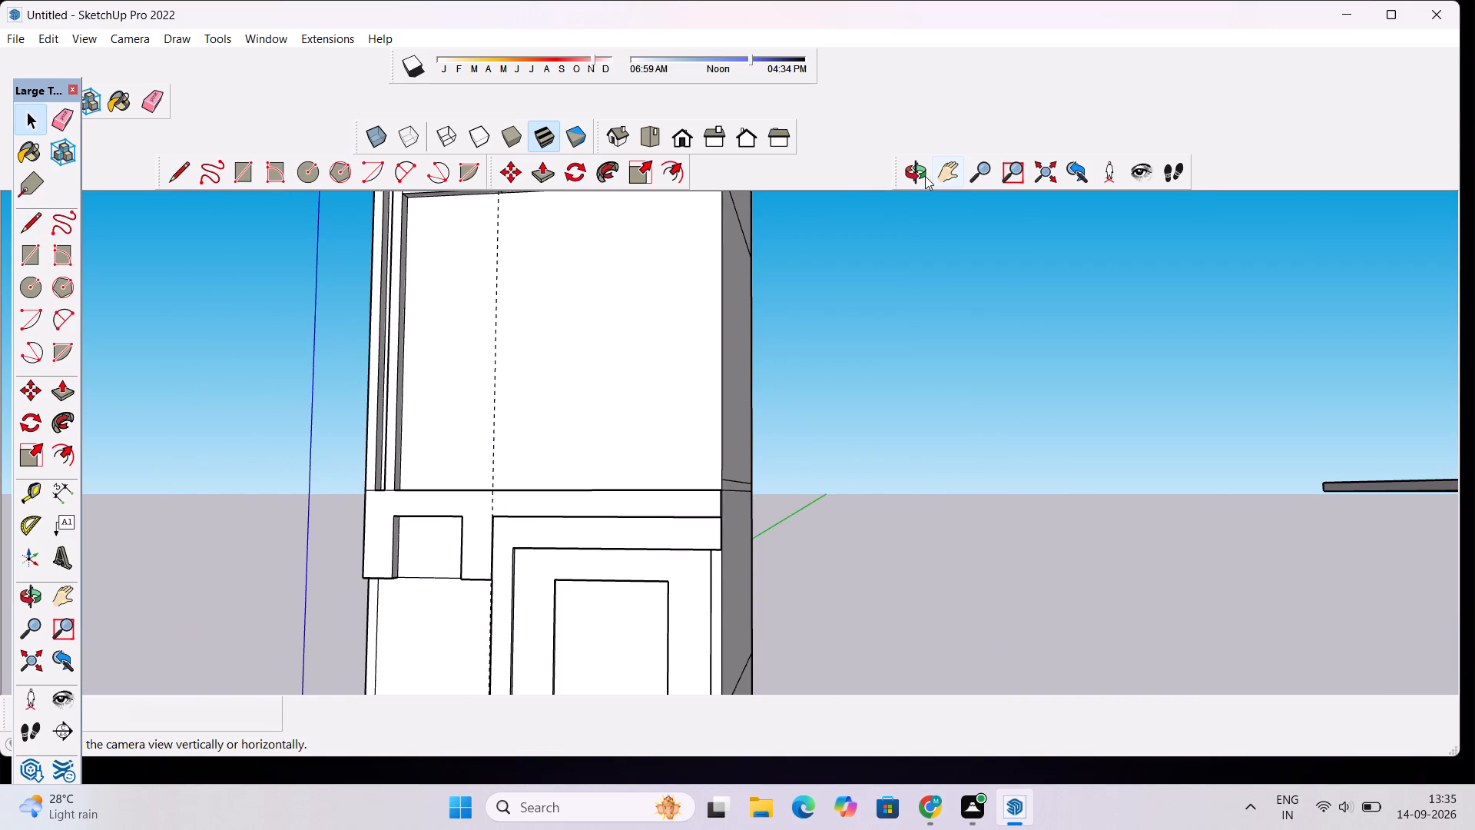
{"action": "left_click", "coordinate": [924, 176]}
{"action": "left_click_drag", "start_coordinate": [750, 530], "coordinate": [581, 292]}
{"action": "scroll", "coordinate": [558, 292], "scroll_direction": "up", "scroll_amount": 7}
{"action": "scroll", "coordinate": [547, 501], "scroll_direction": "up", "scroll_amount": 3}
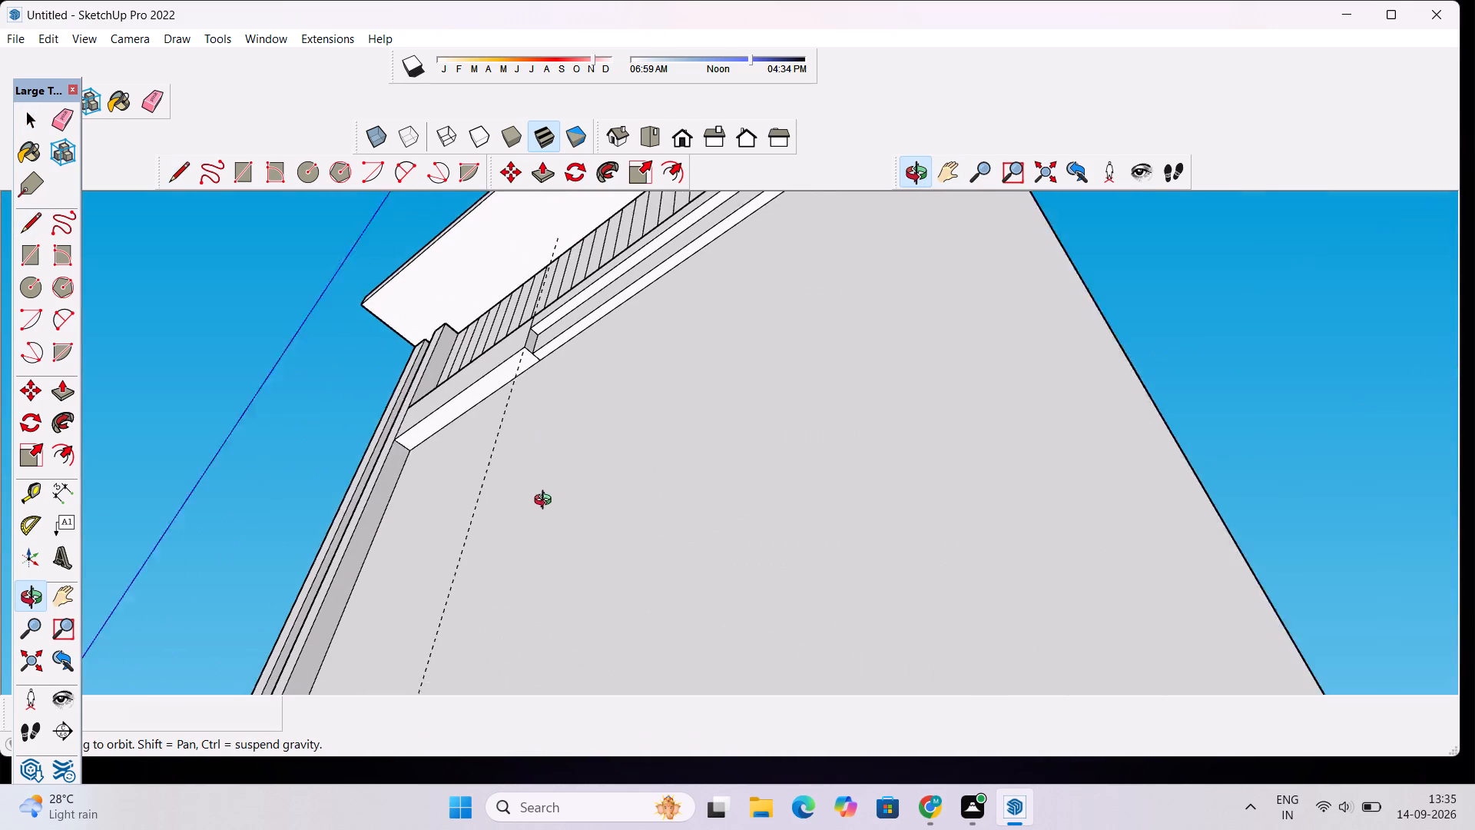
{"action": "scroll", "coordinate": [546, 502], "scroll_direction": "up", "scroll_amount": 1}
{"action": "scroll", "coordinate": [512, 363], "scroll_direction": "up", "scroll_amount": 11}
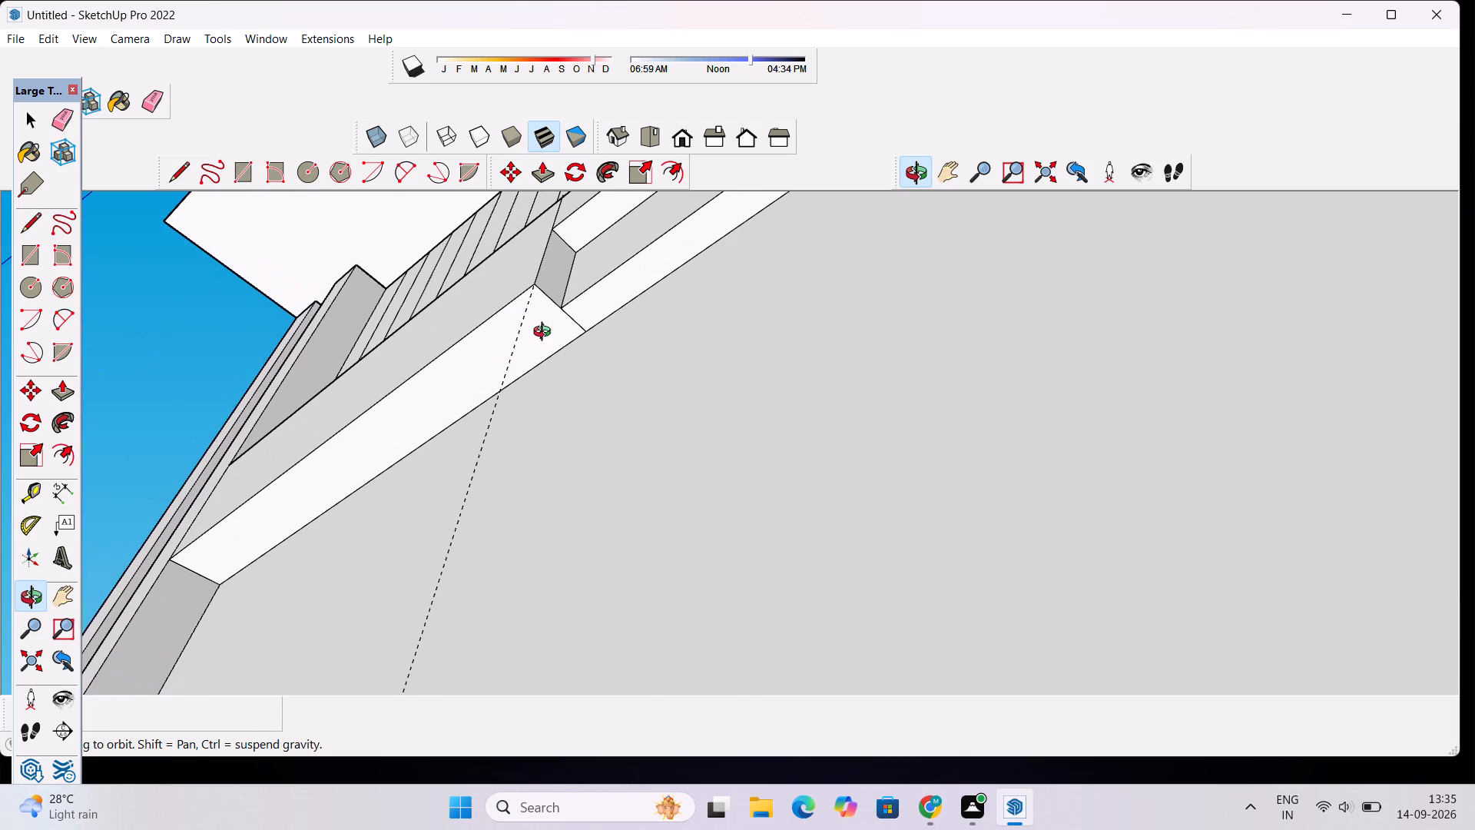
{"action": "key", "text": "l"}
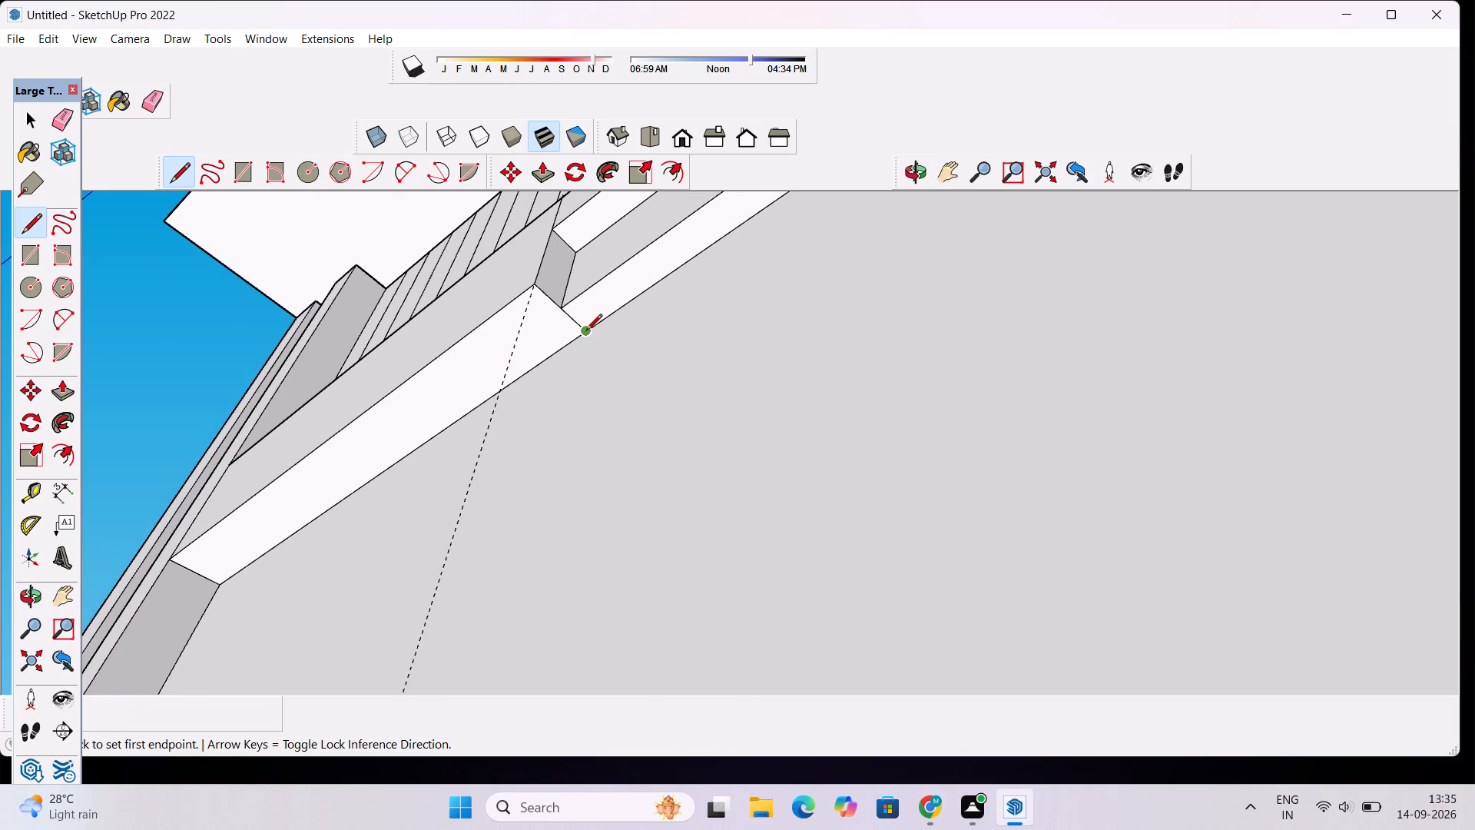
{"action": "left_click", "coordinate": [586, 331]}
{"action": "scroll", "coordinate": [589, 373], "scroll_direction": "down", "scroll_amount": 20}
{"action": "scroll", "coordinate": [589, 373], "scroll_direction": "down", "scroll_amount": 2}
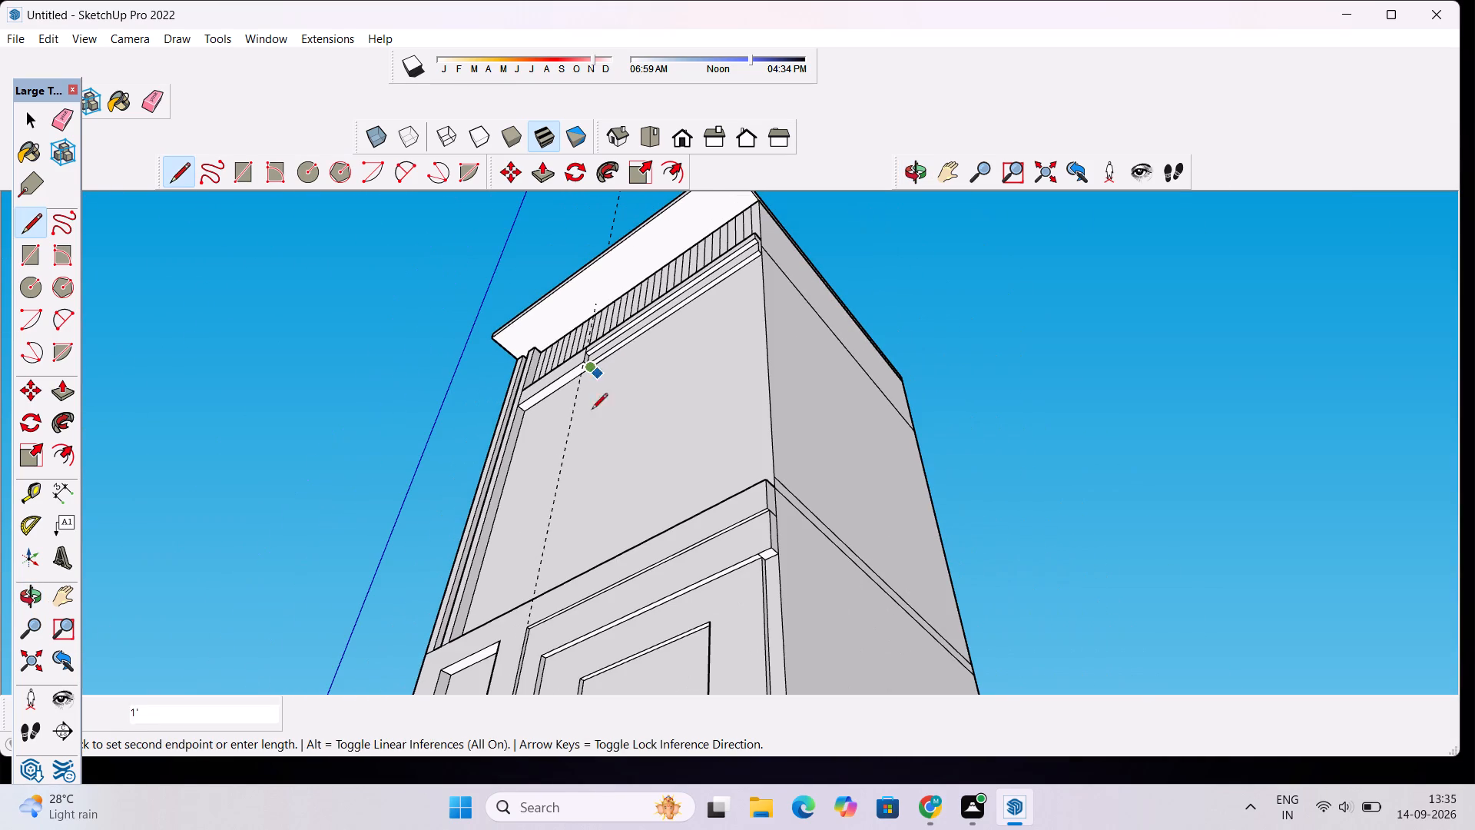
{"action": "left_click", "coordinate": [904, 178]}
{"action": "left_click_drag", "start_coordinate": [704, 326], "coordinate": [843, 622]}
{"action": "scroll", "coordinate": [725, 461], "scroll_direction": "down", "scroll_amount": 9}
{"action": "scroll", "coordinate": [757, 589], "scroll_direction": "up", "scroll_amount": 5}
{"action": "left_click_drag", "start_coordinate": [660, 513], "coordinate": [675, 618]}
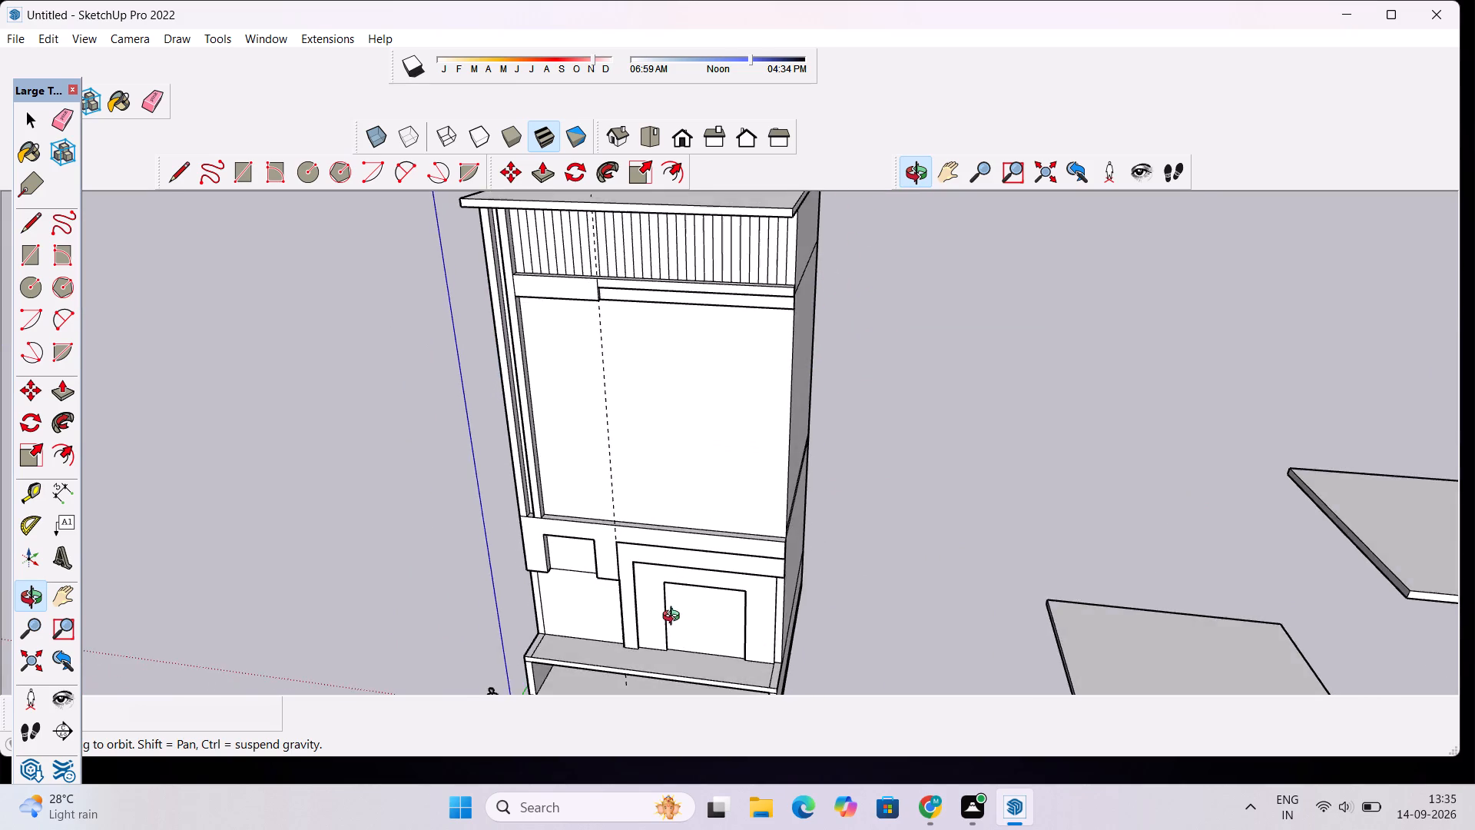
{"action": "scroll", "coordinate": [643, 516], "scroll_direction": "up", "scroll_amount": 10}
{"action": "left_click_drag", "start_coordinate": [636, 569], "coordinate": [699, 582]}
{"action": "key", "text": "l"}
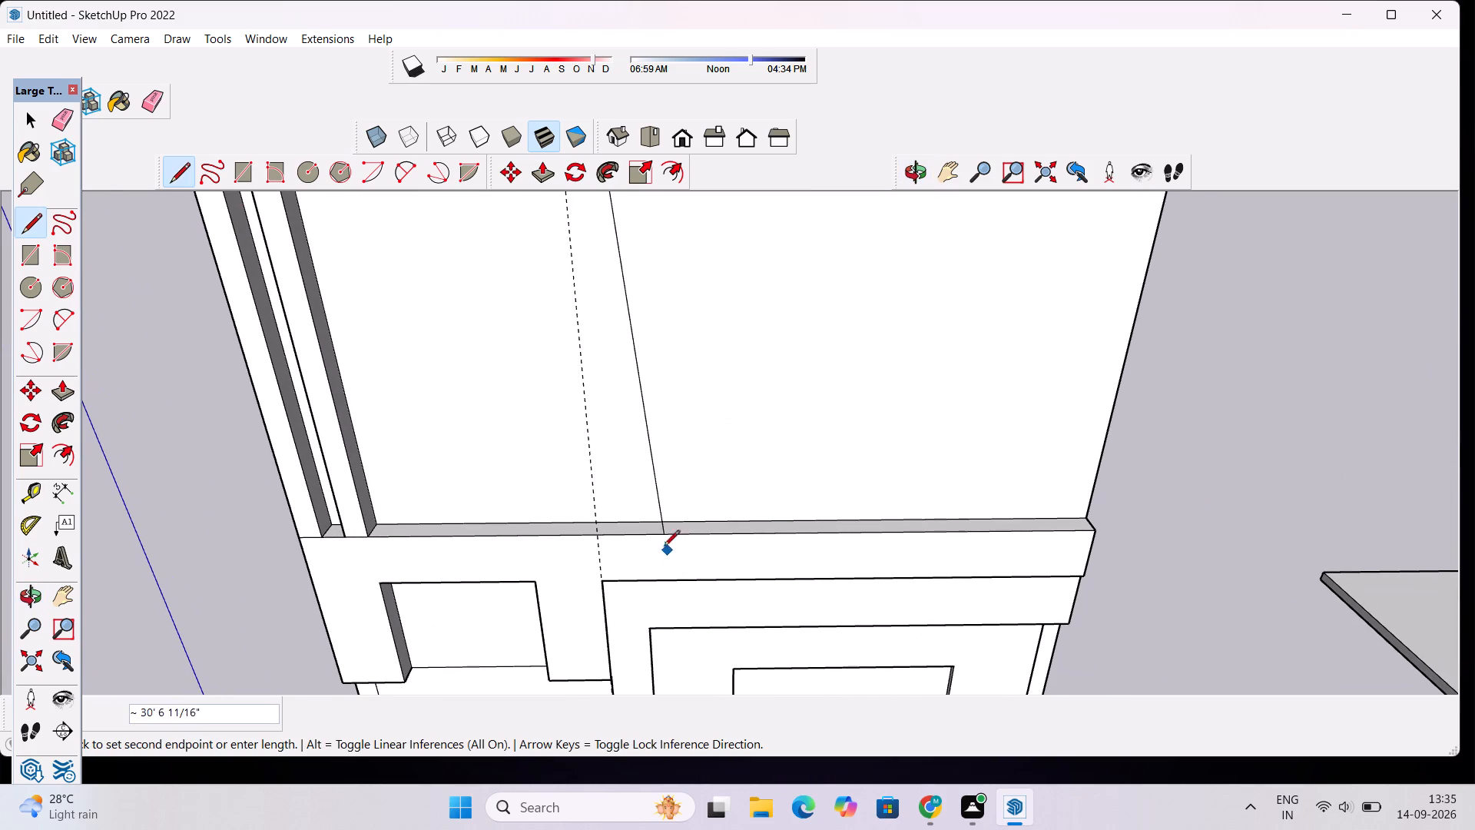
{"action": "scroll", "coordinate": [605, 520], "scroll_direction": "up", "scroll_amount": 4}
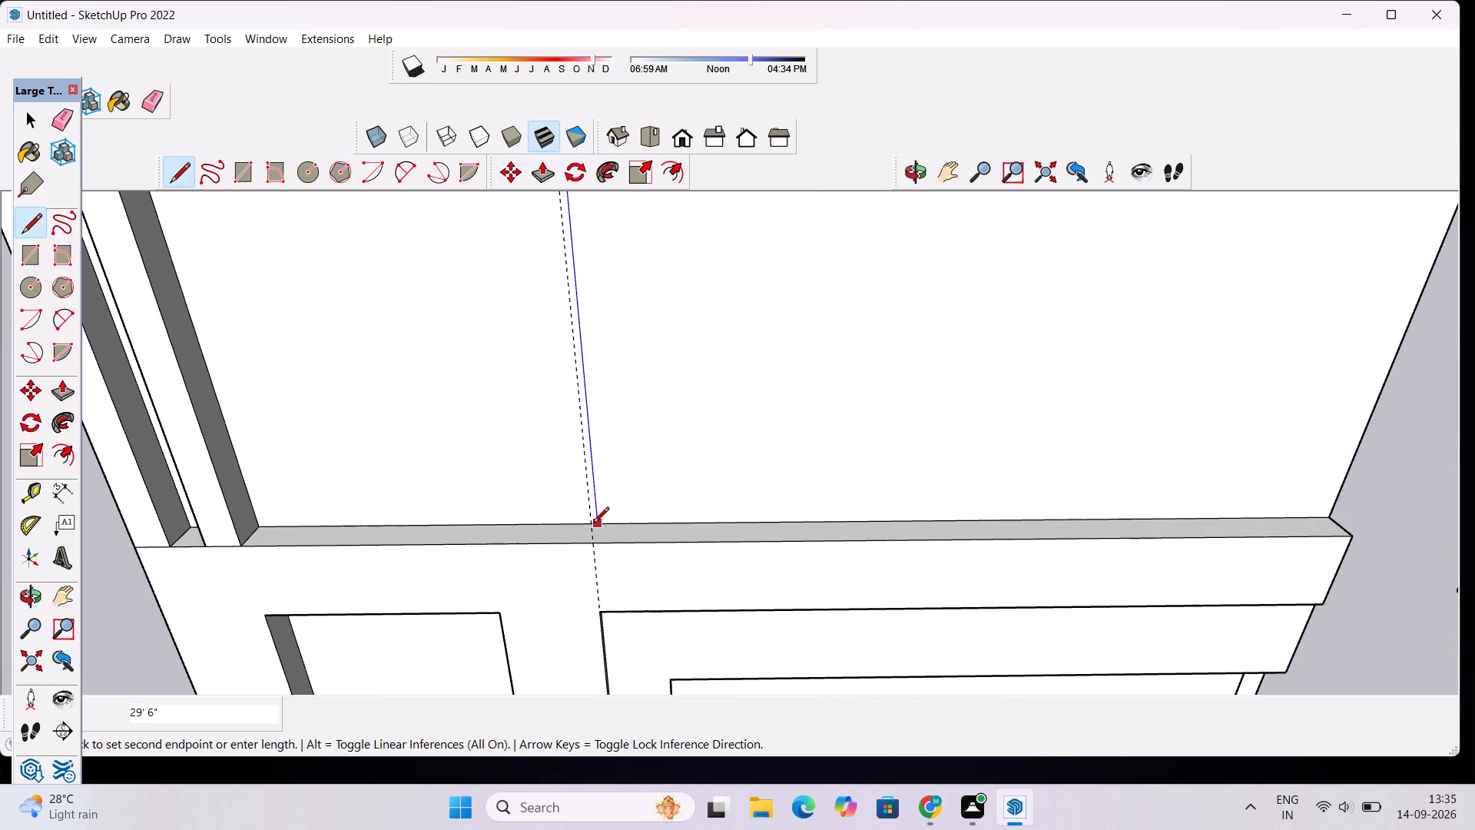
{"action": "scroll", "coordinate": [594, 523], "scroll_direction": "up", "scroll_amount": 4}
{"action": "left_click", "coordinate": [594, 523]}
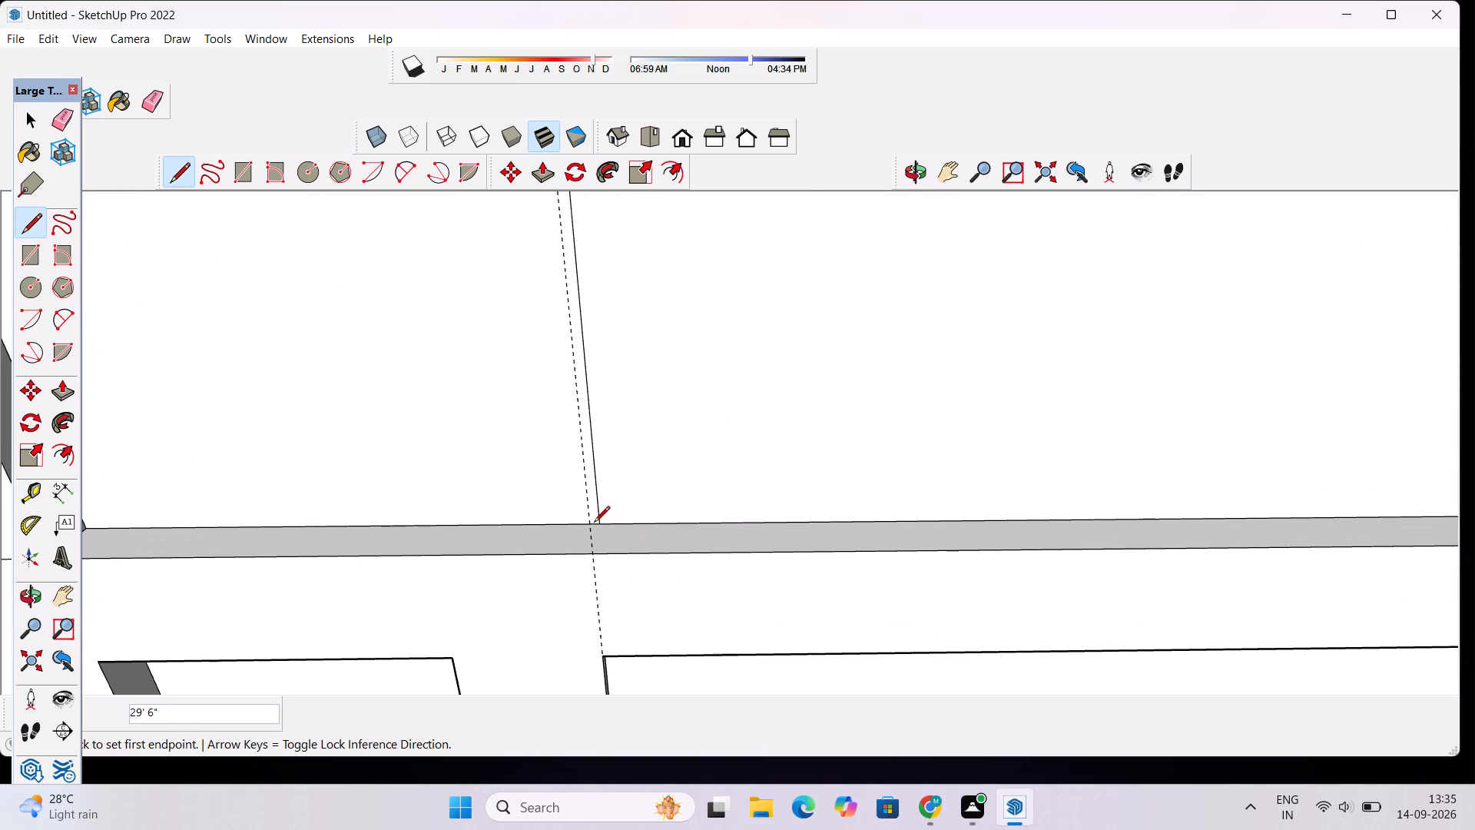
{"action": "scroll", "coordinate": [594, 523], "scroll_direction": "down", "scroll_amount": 8}
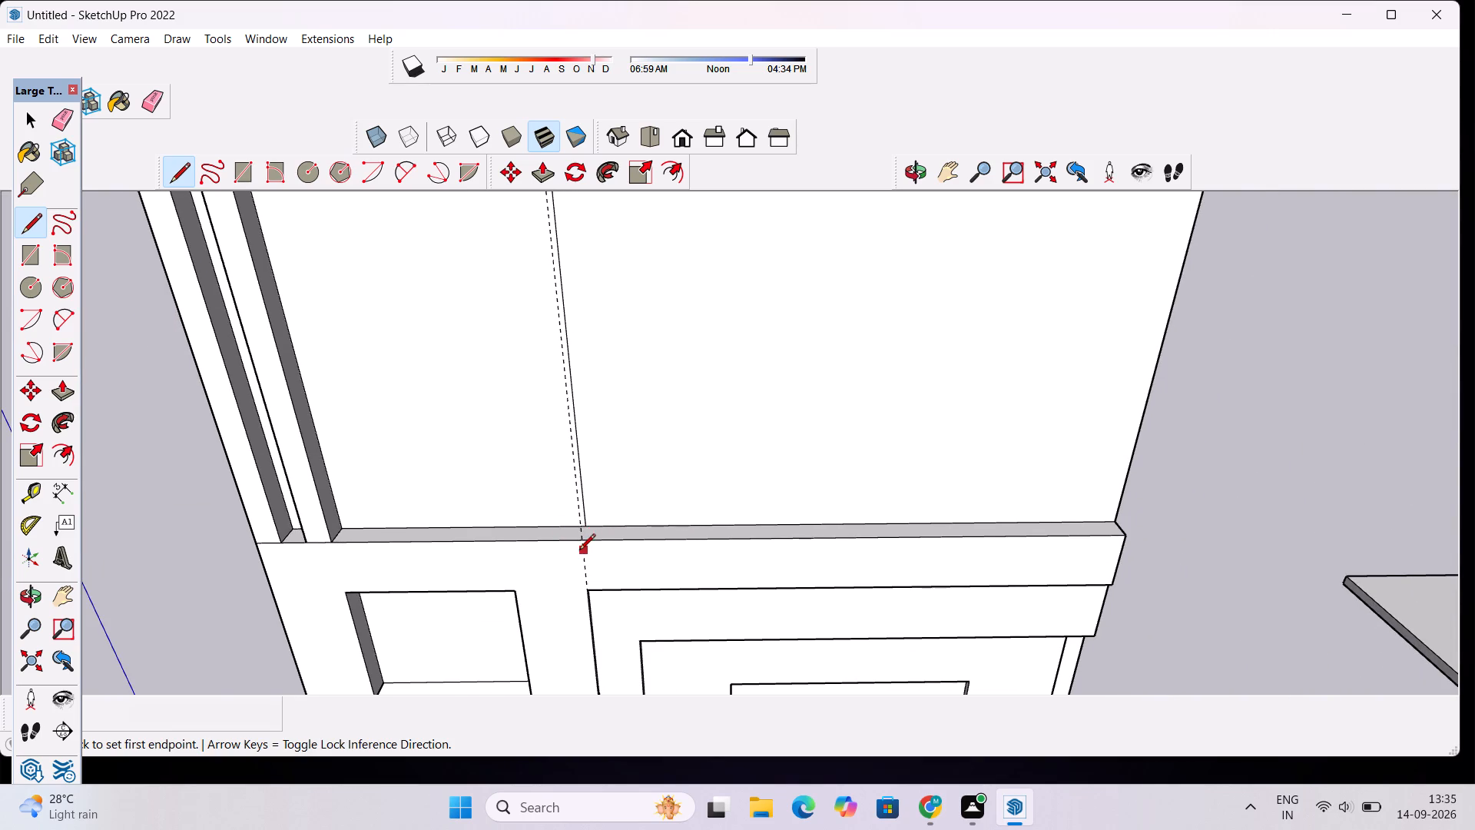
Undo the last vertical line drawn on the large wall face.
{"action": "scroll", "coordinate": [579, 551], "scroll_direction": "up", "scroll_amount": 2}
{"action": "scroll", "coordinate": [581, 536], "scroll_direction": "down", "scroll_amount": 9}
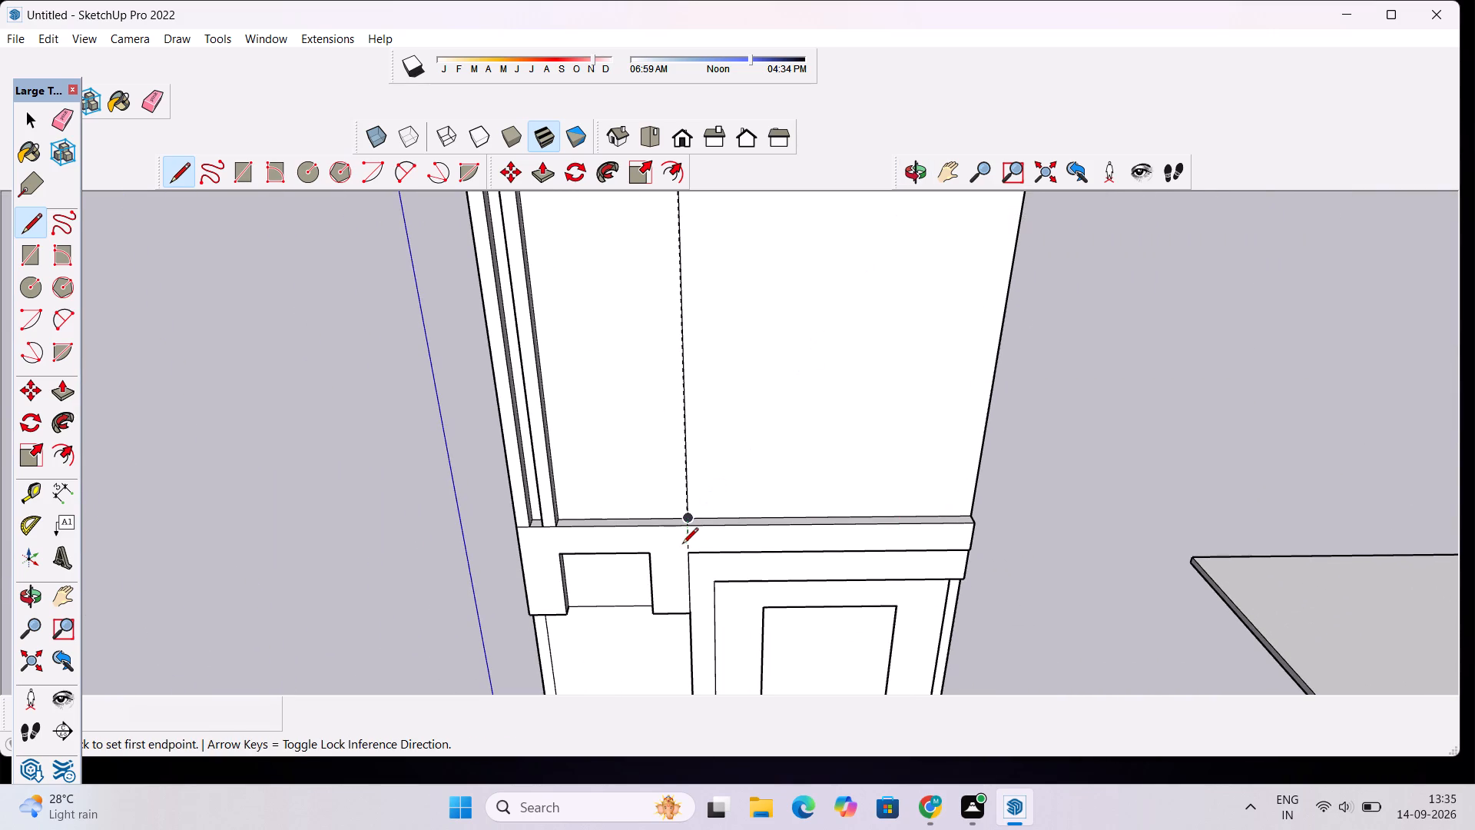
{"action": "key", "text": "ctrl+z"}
Draw a 22' line across the lower band from its short edge's midpoint to the centre guide, continuing 30' 9" up to the ledge step's lower corner.
{"action": "scroll", "coordinate": [681, 546], "scroll_direction": "down", "scroll_amount": 8}
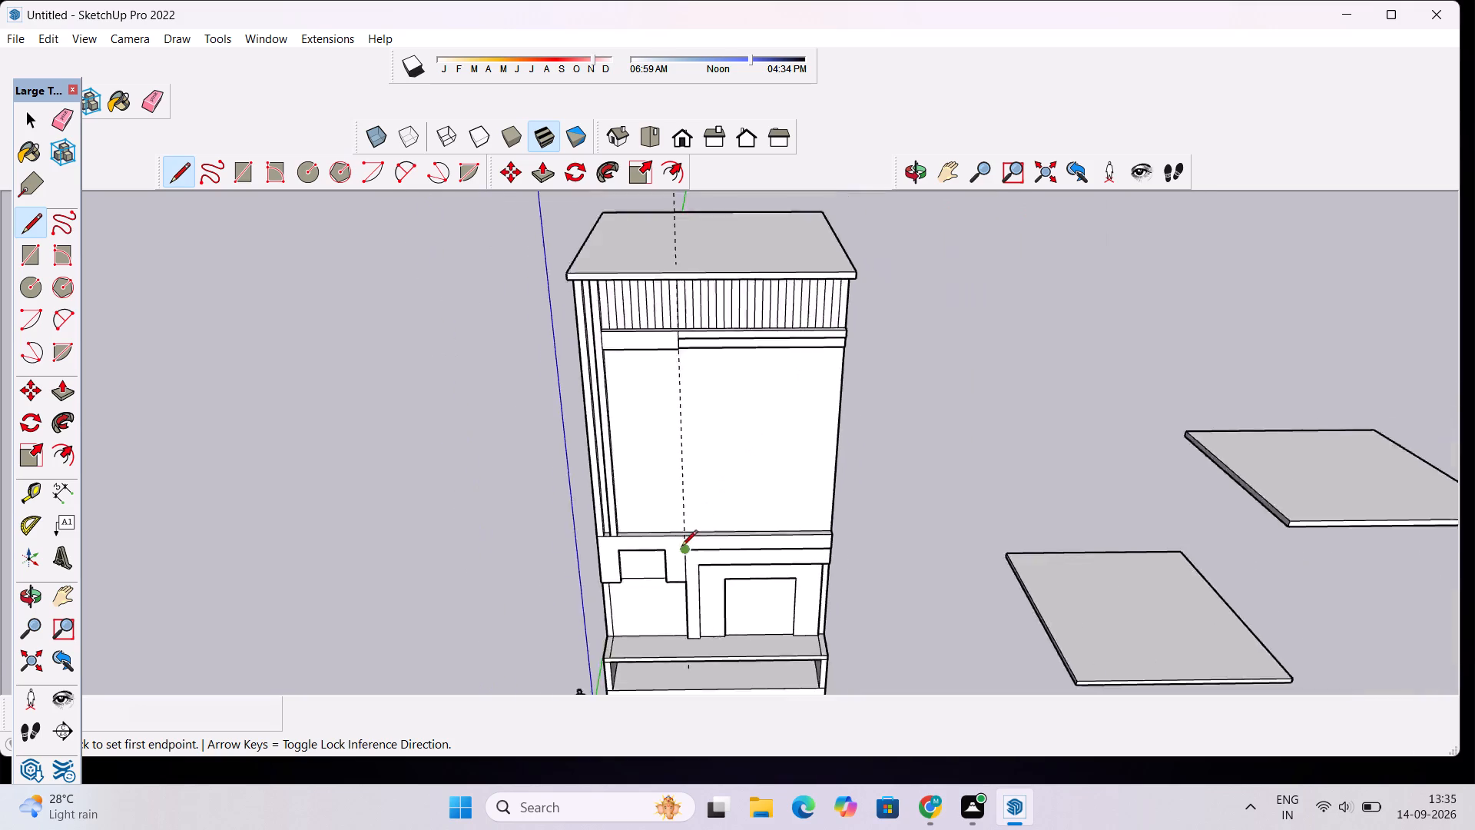
{"action": "scroll", "coordinate": [681, 547], "scroll_direction": "down", "scroll_amount": 2}
{"action": "scroll", "coordinate": [677, 572], "scroll_direction": "up", "scroll_amount": 6}
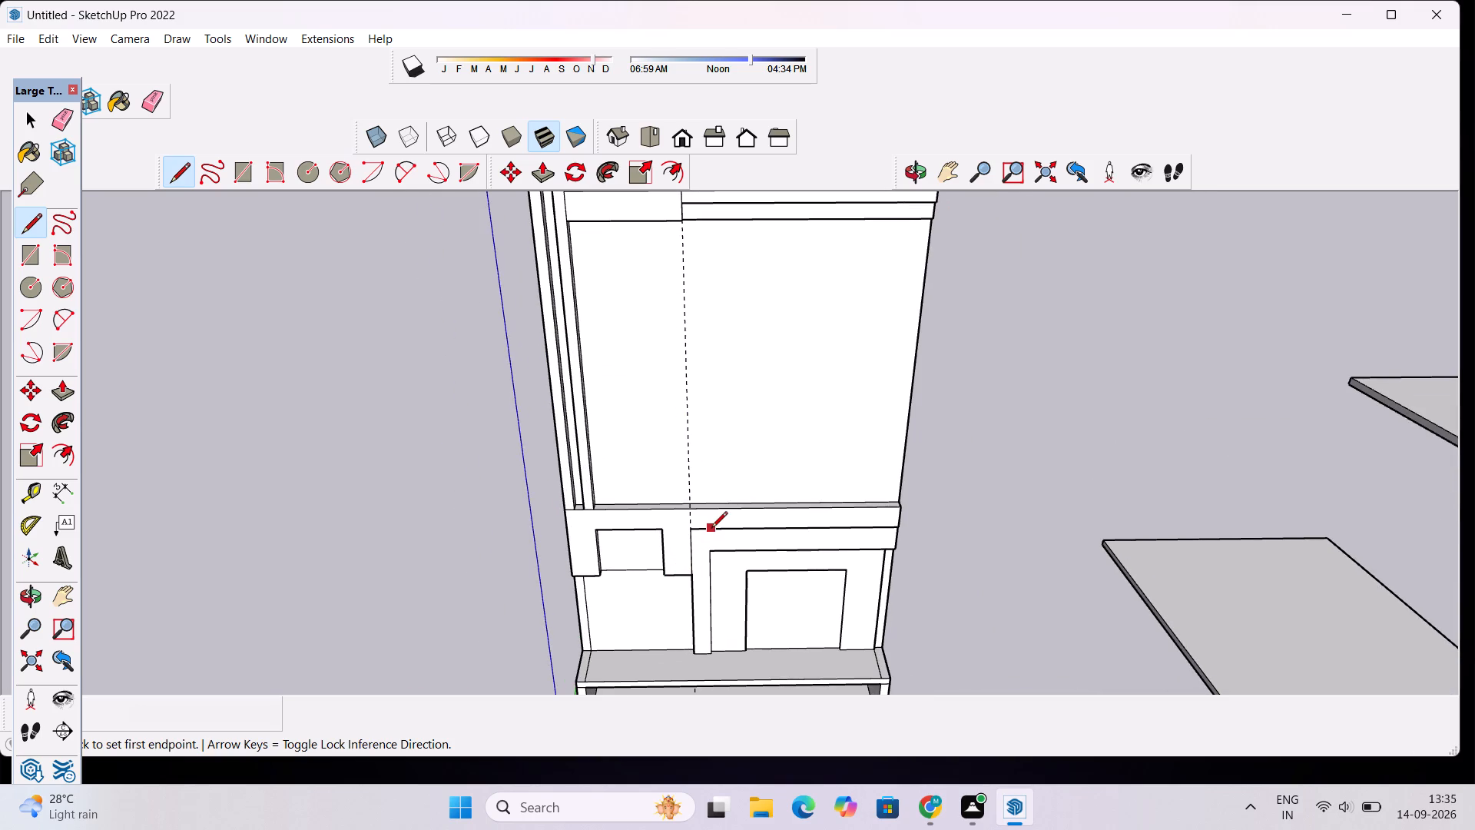
{"action": "scroll", "coordinate": [705, 530], "scroll_direction": "up", "scroll_amount": 8}
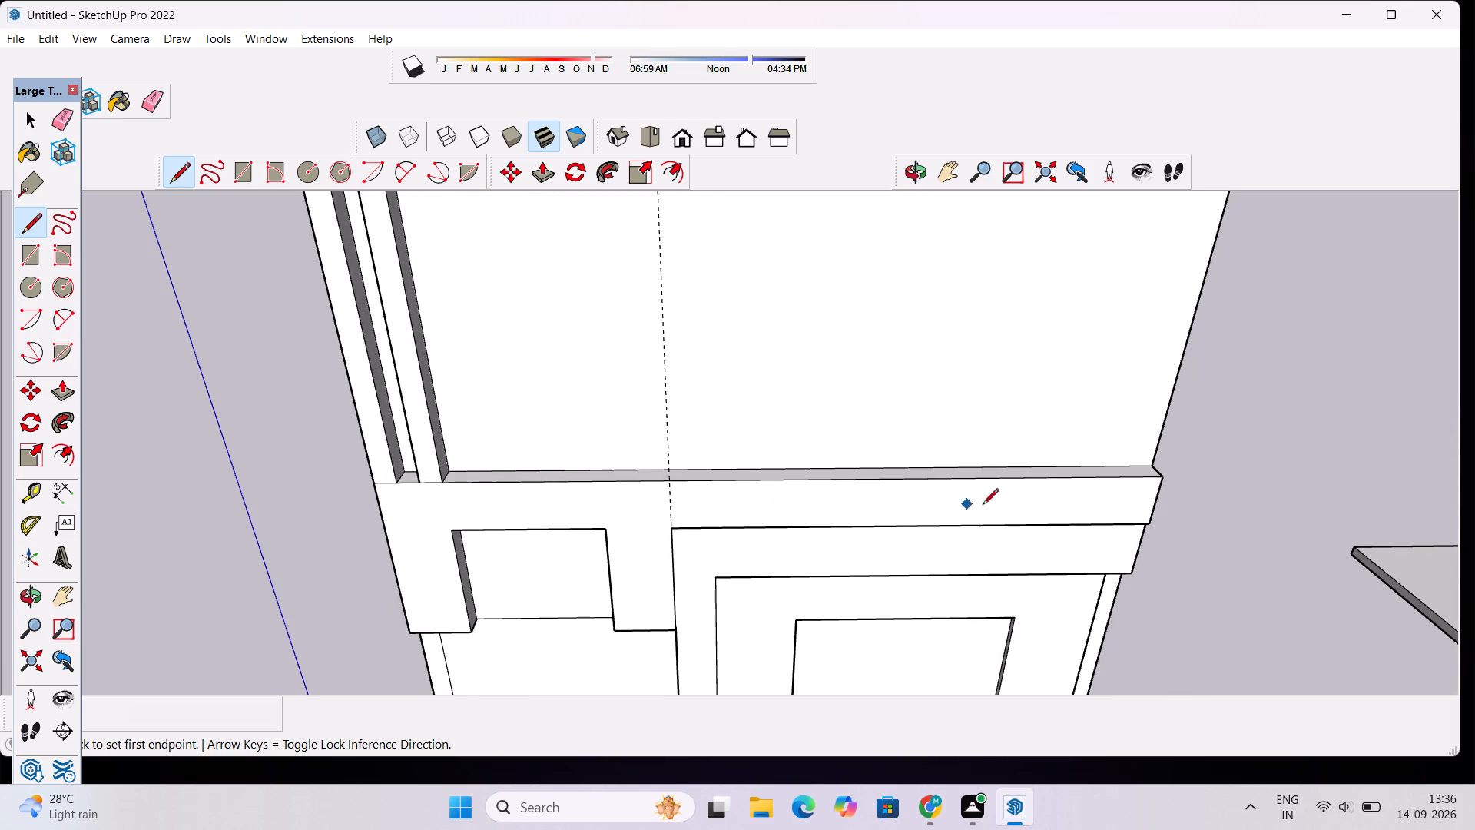
{"action": "left_click", "coordinate": [1154, 503]}
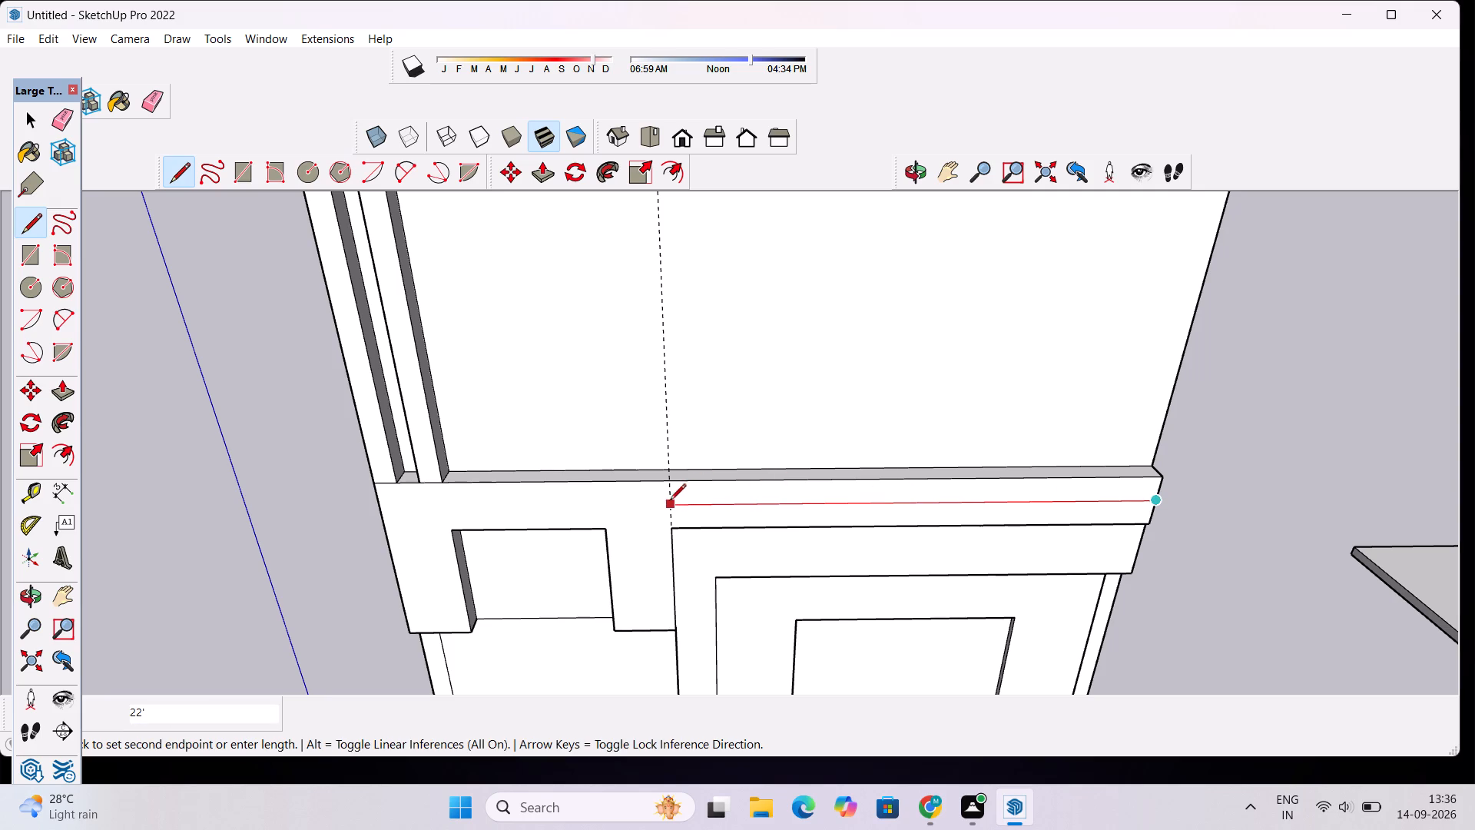
{"action": "left_click", "coordinate": [668, 503]}
{"action": "scroll", "coordinate": [668, 503], "scroll_direction": "down", "scroll_amount": 13}
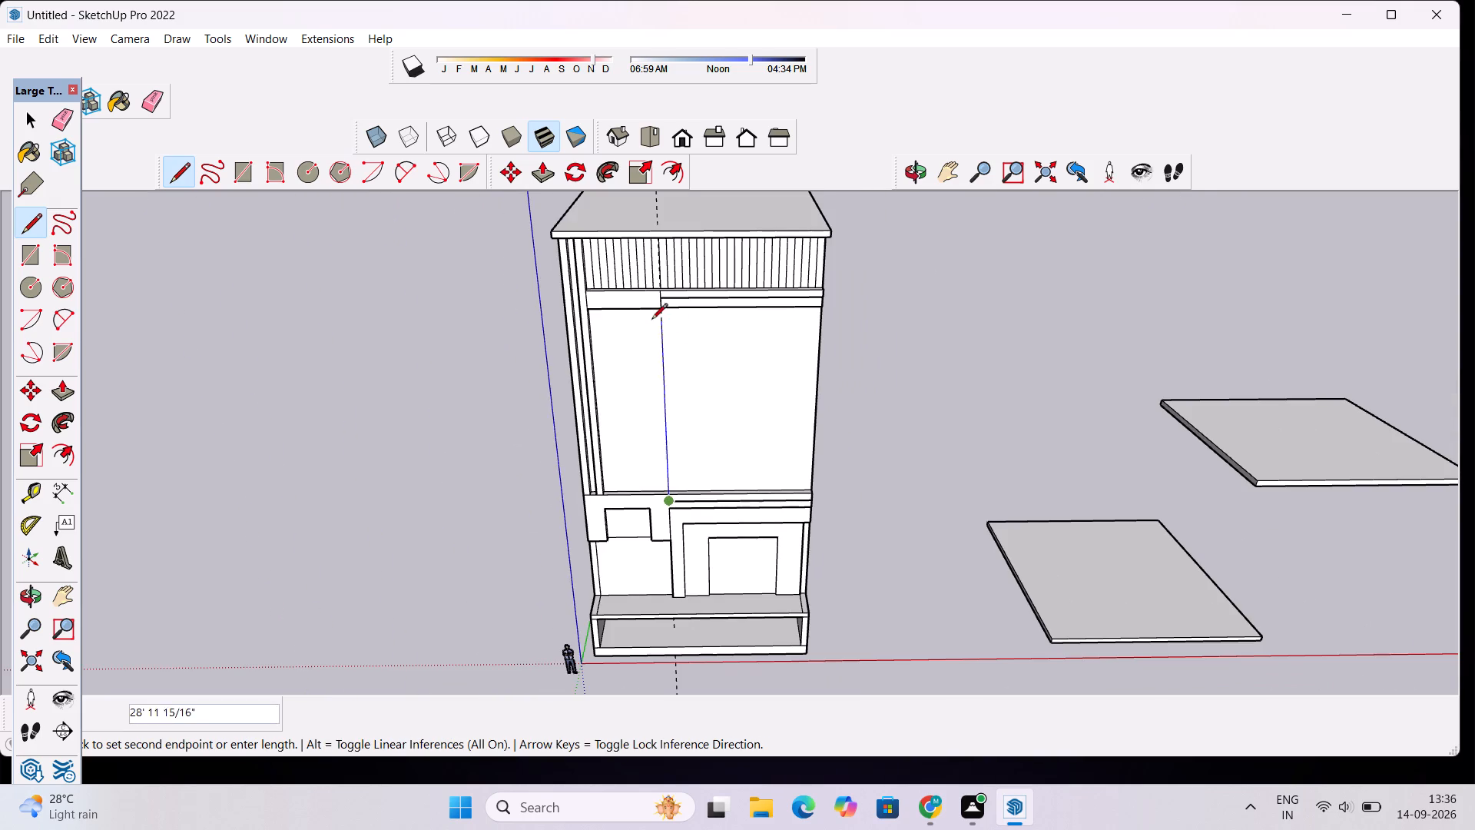
{"action": "scroll", "coordinate": [651, 320], "scroll_direction": "up", "scroll_amount": 5}
{"action": "left_click", "coordinate": [662, 301]}
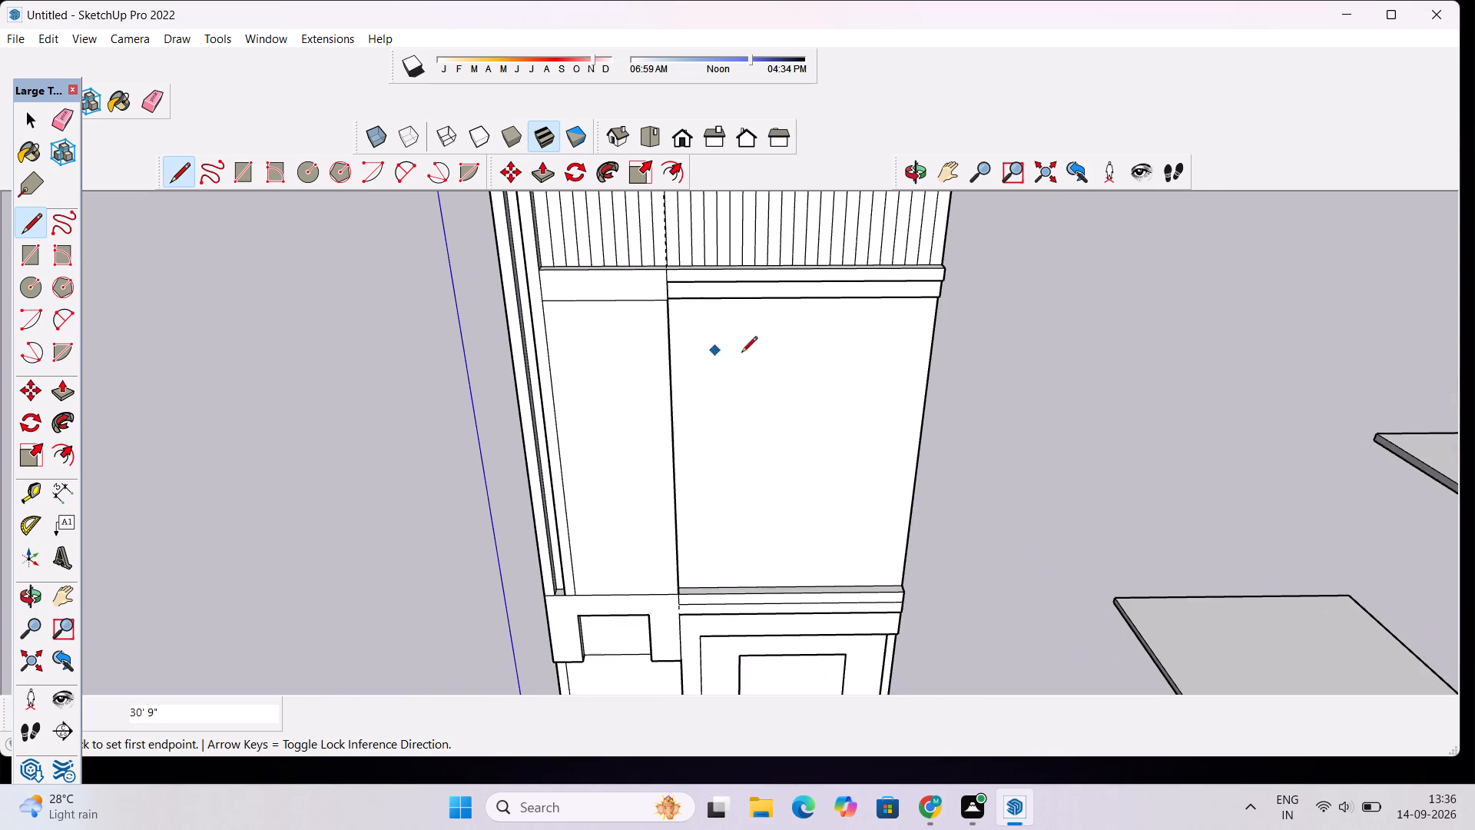
Delete the new face covering the narrow wall bay between the side strips and the central vertical line.
{"action": "key", "text": "space"}
{"action": "left_click", "coordinate": [613, 413]}
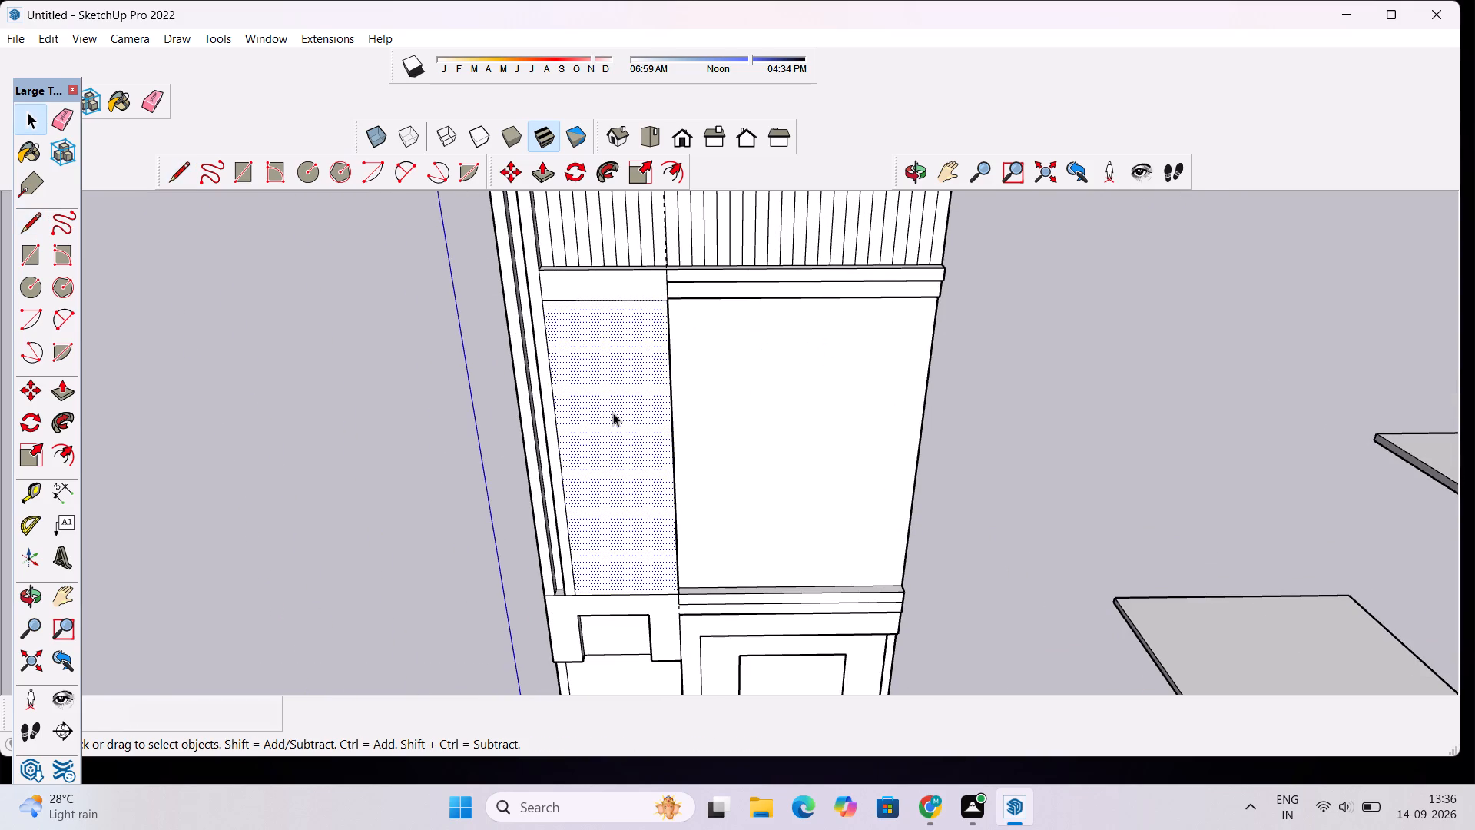
{"action": "key", "text": "Delete"}
{"action": "left_click", "coordinate": [778, 374]}
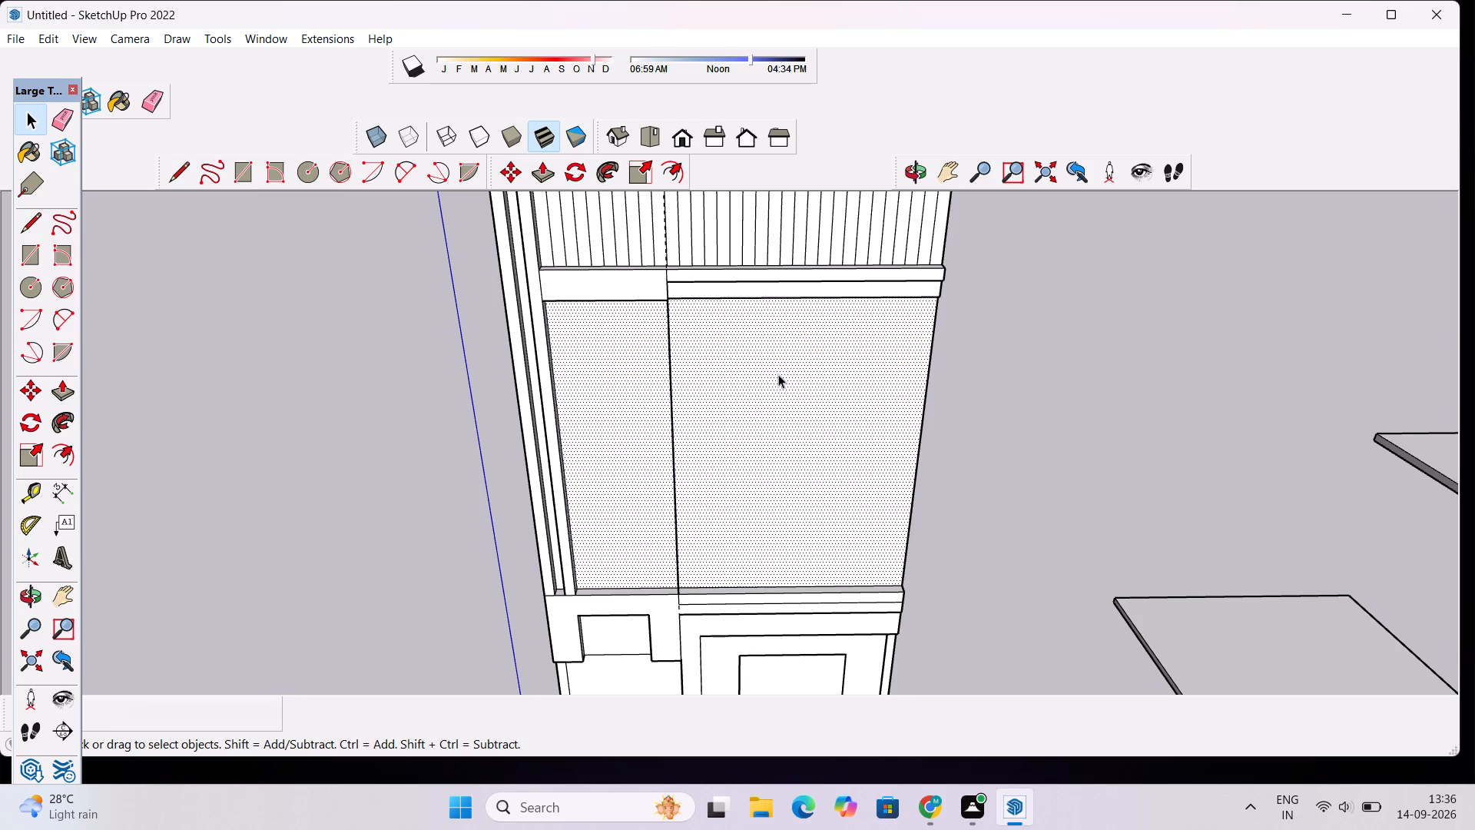
{"action": "left_click", "coordinate": [1235, 439]}
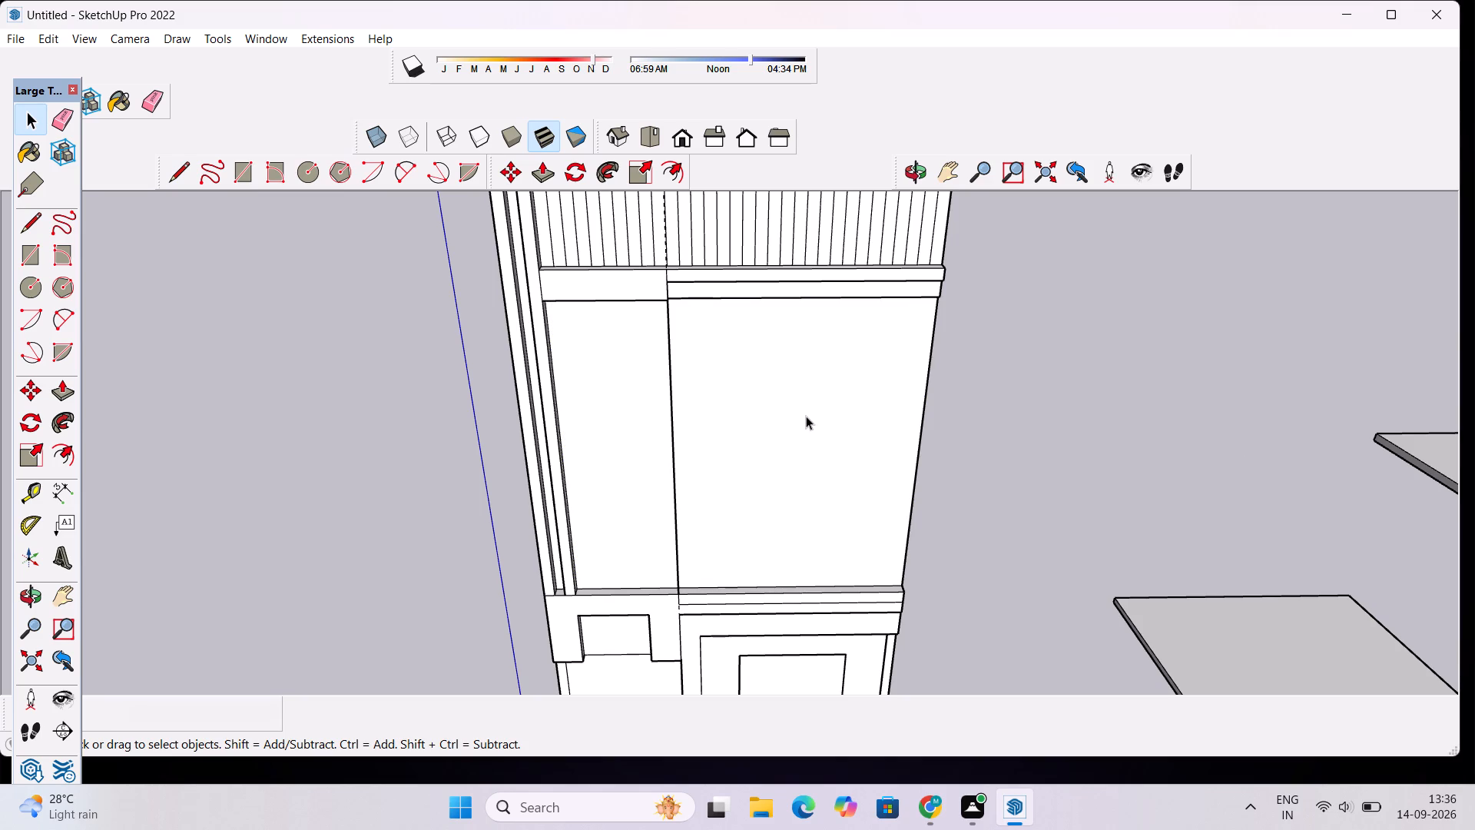
Draw a 32' 3" vertical line from the lower band's short-edge midpoint up to the bottom outer corner of the ledge's front half.
{"action": "key", "text": "l"}
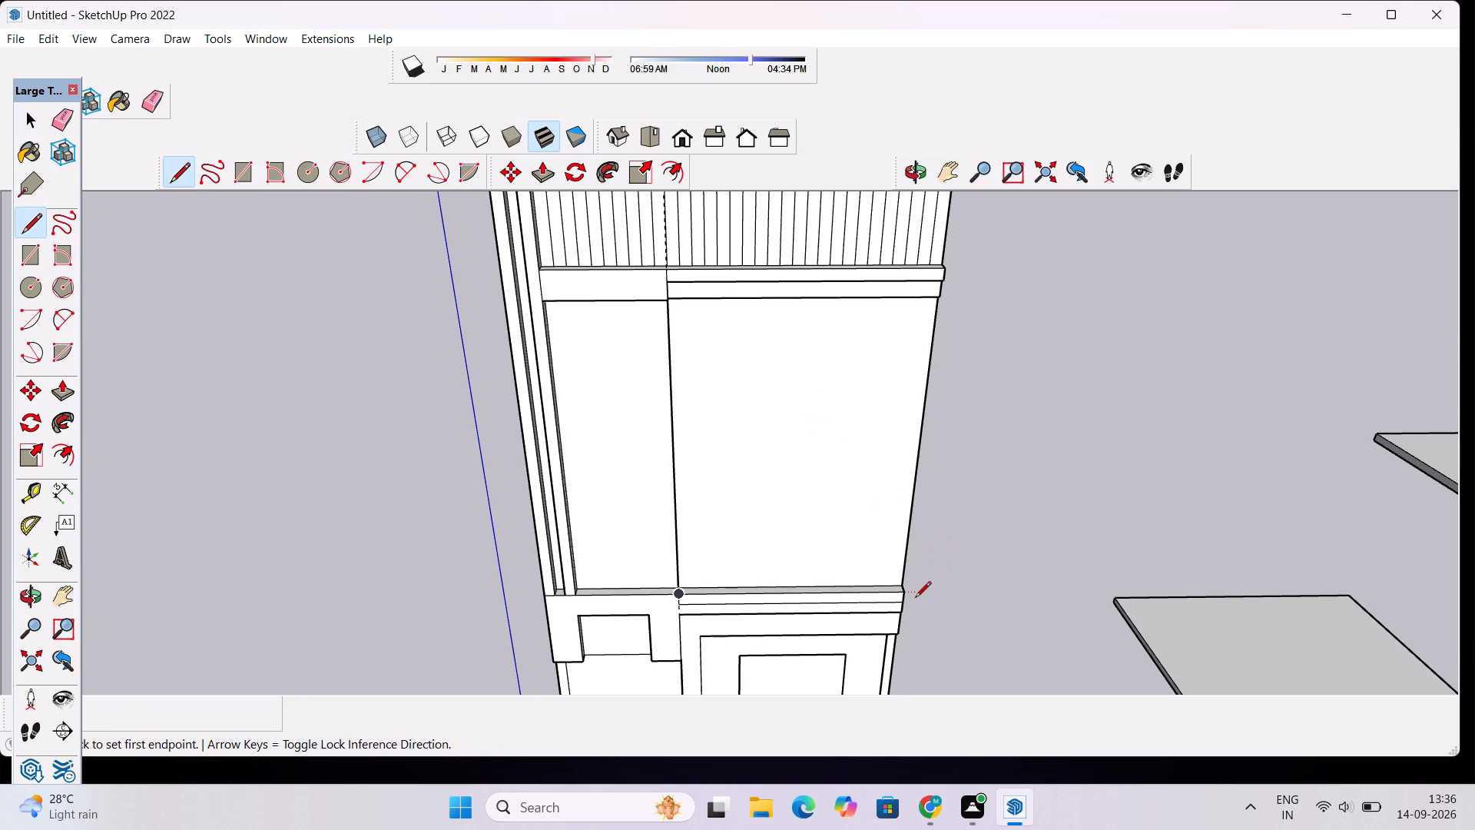
{"action": "scroll", "coordinate": [915, 599], "scroll_direction": "up", "scroll_amount": 7}
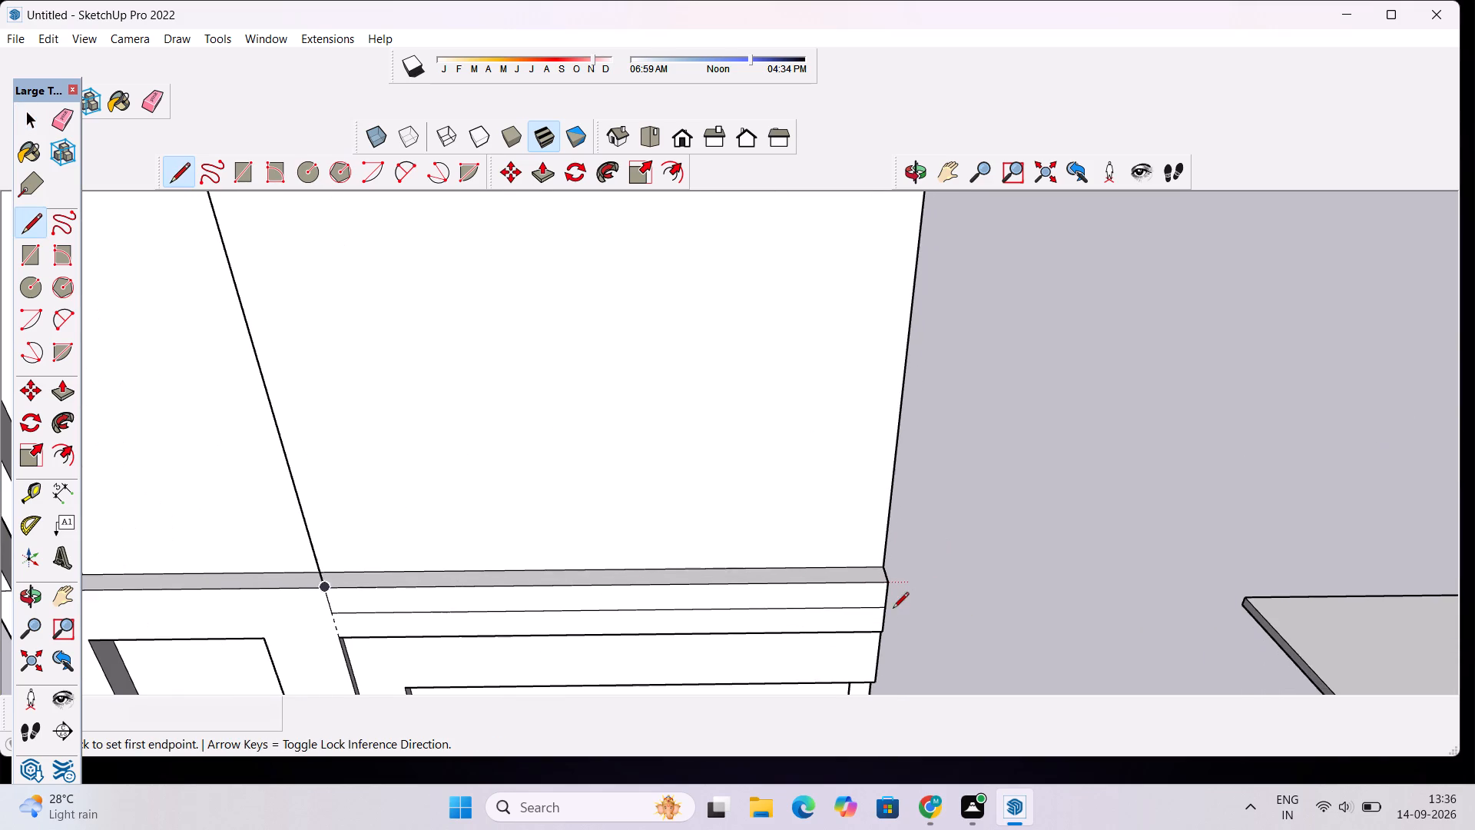
{"action": "left_click", "coordinate": [882, 609]}
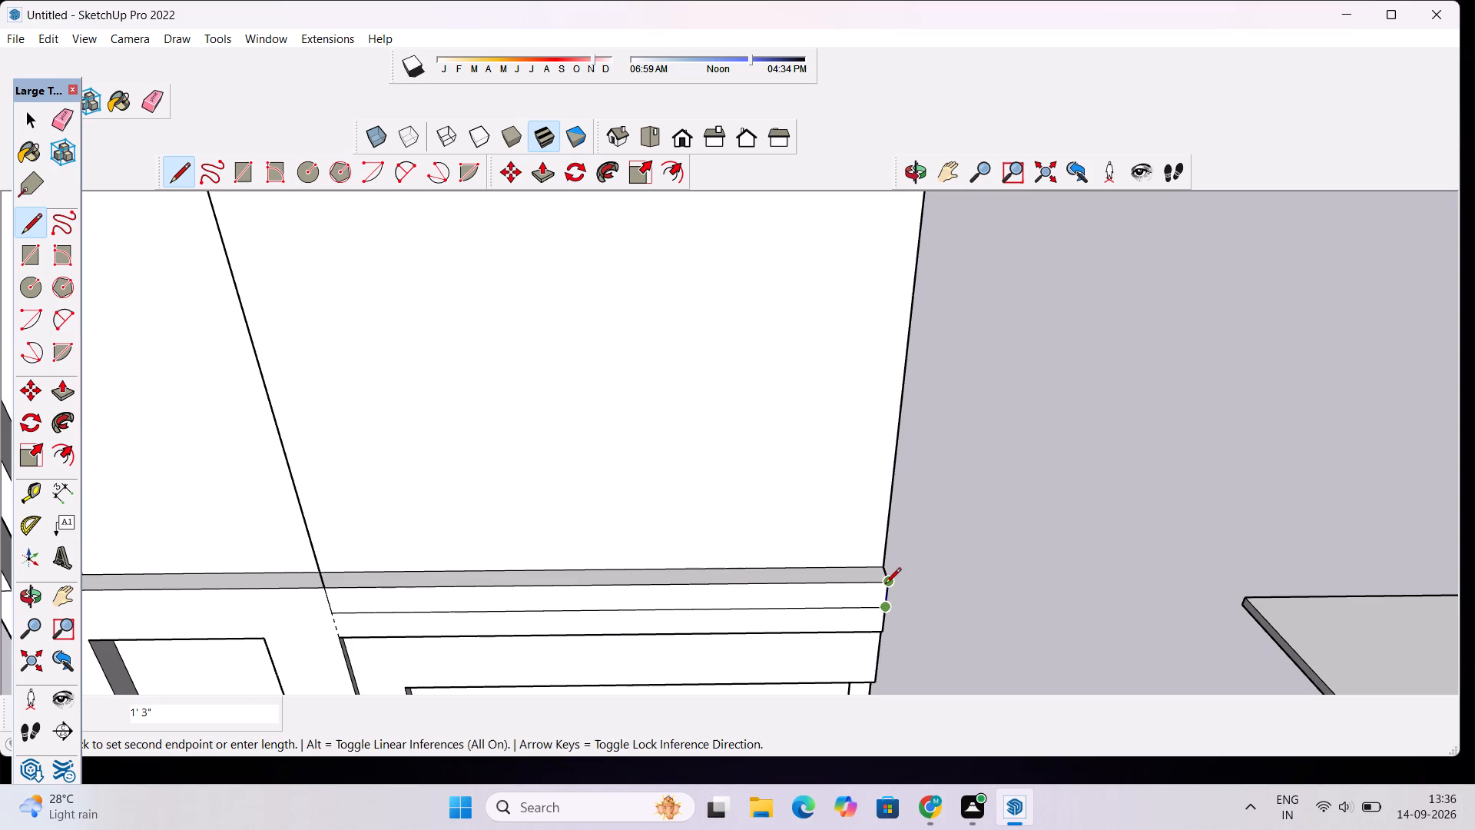
{"action": "scroll", "coordinate": [885, 585], "scroll_direction": "down", "scroll_amount": 11}
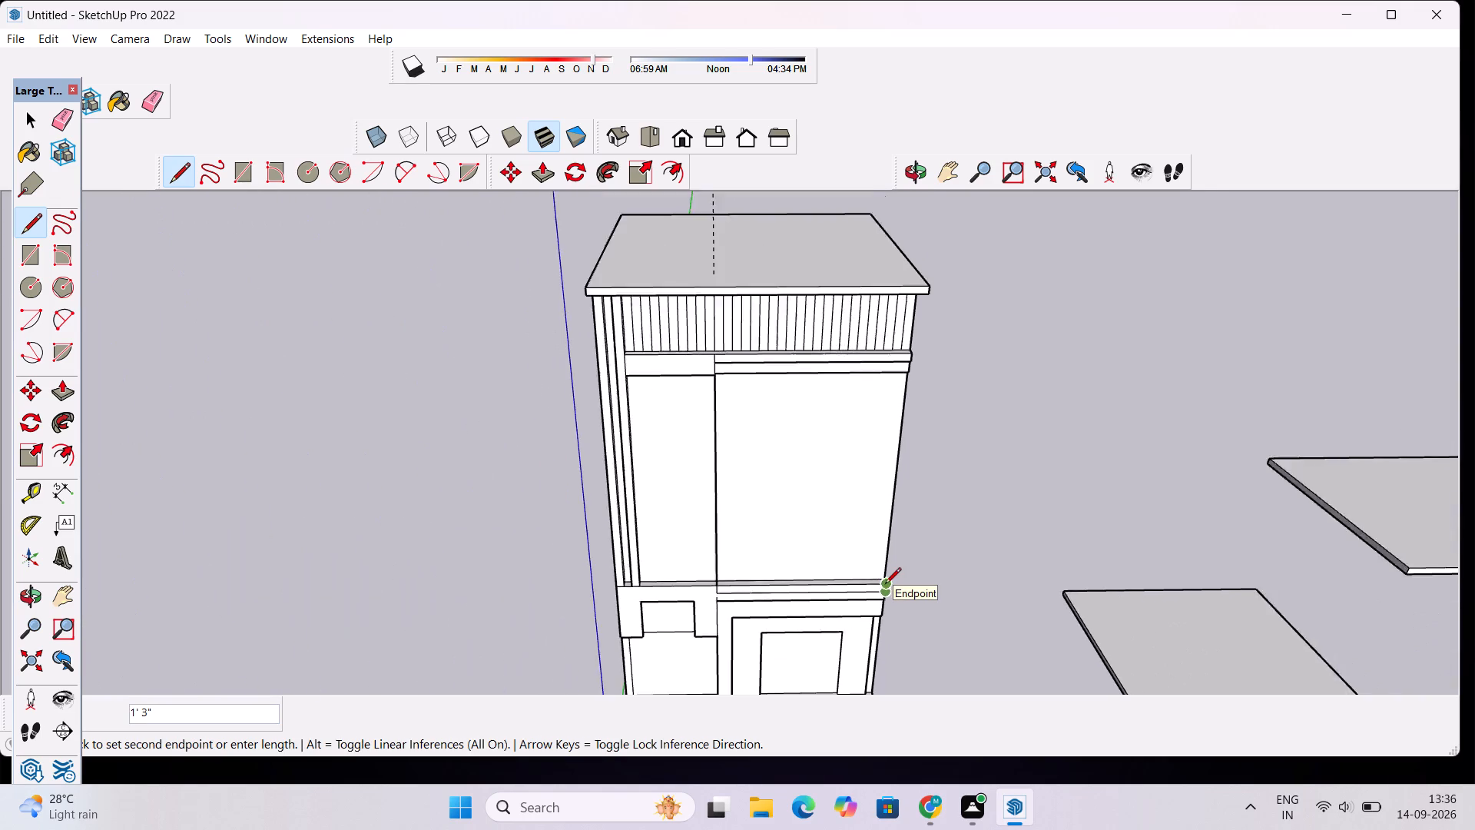
{"action": "scroll", "coordinate": [885, 585], "scroll_direction": "down", "scroll_amount": 3}
{"action": "scroll", "coordinate": [890, 466], "scroll_direction": "up", "scroll_amount": 7}
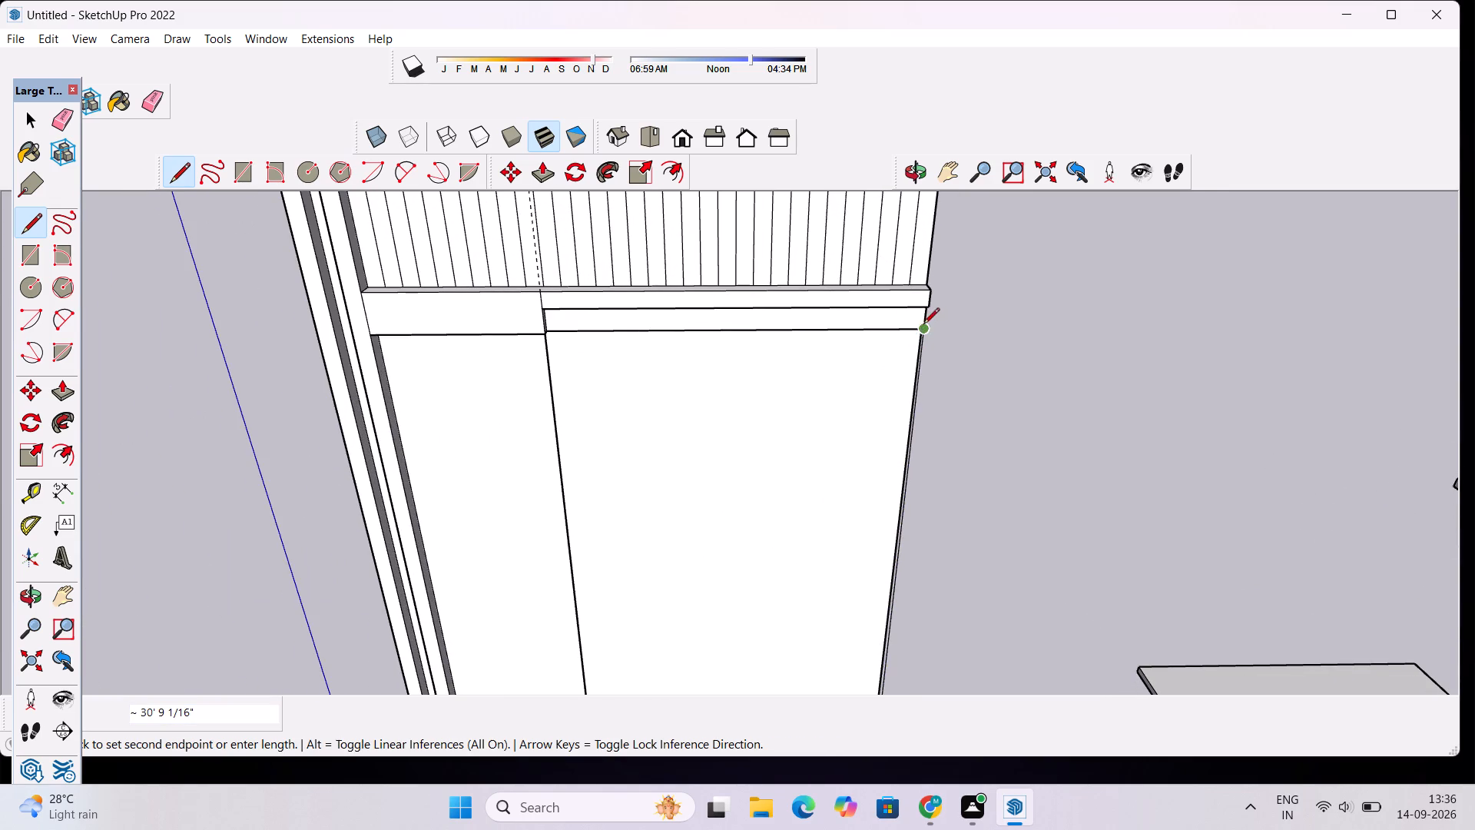
{"action": "left_click", "coordinate": [926, 309]}
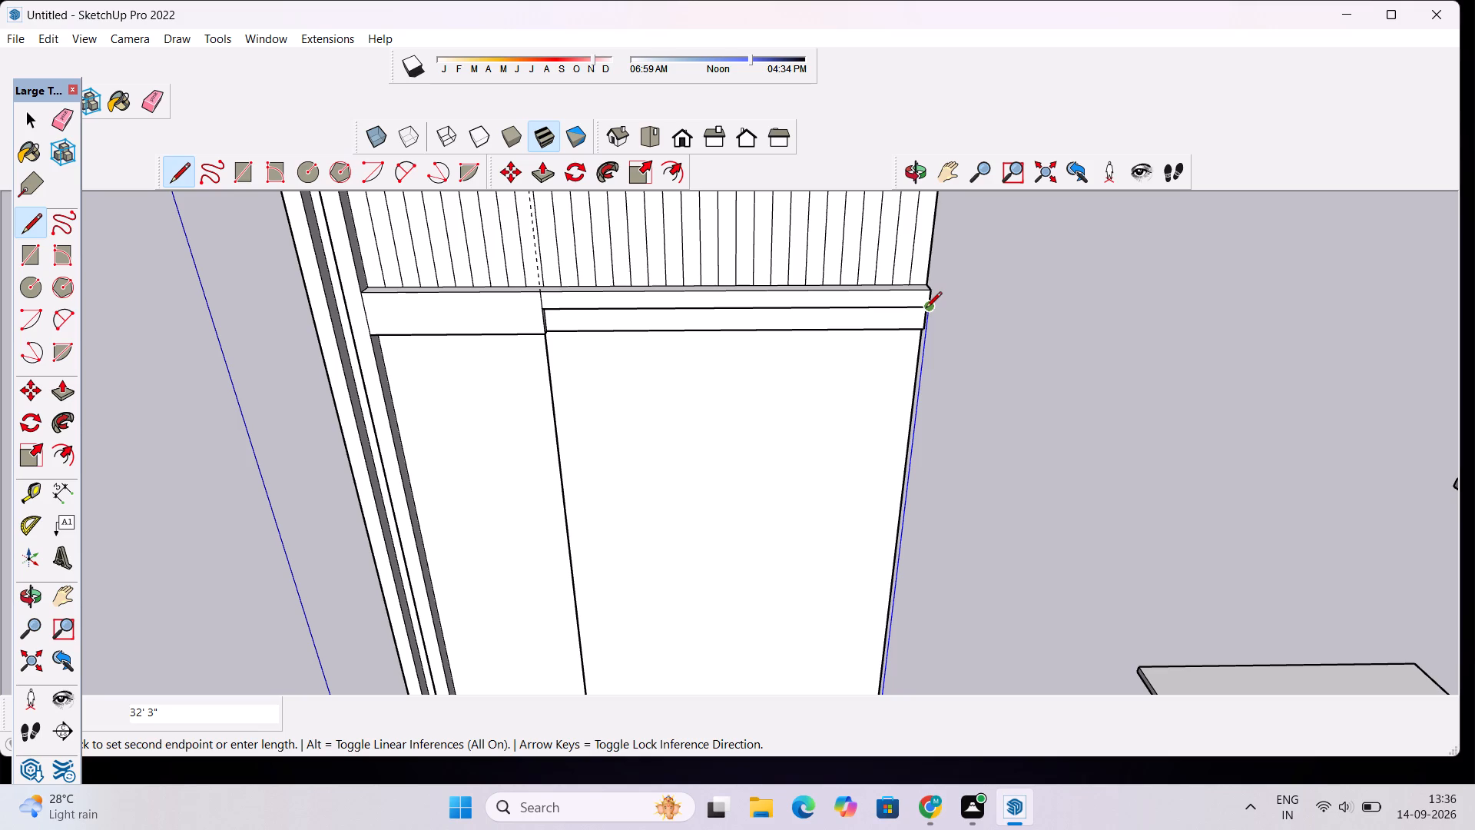
Delete the new face covering the wide wall bay beside the central vertical line.
{"action": "key", "text": "space"}
{"action": "left_click", "coordinate": [868, 409]}
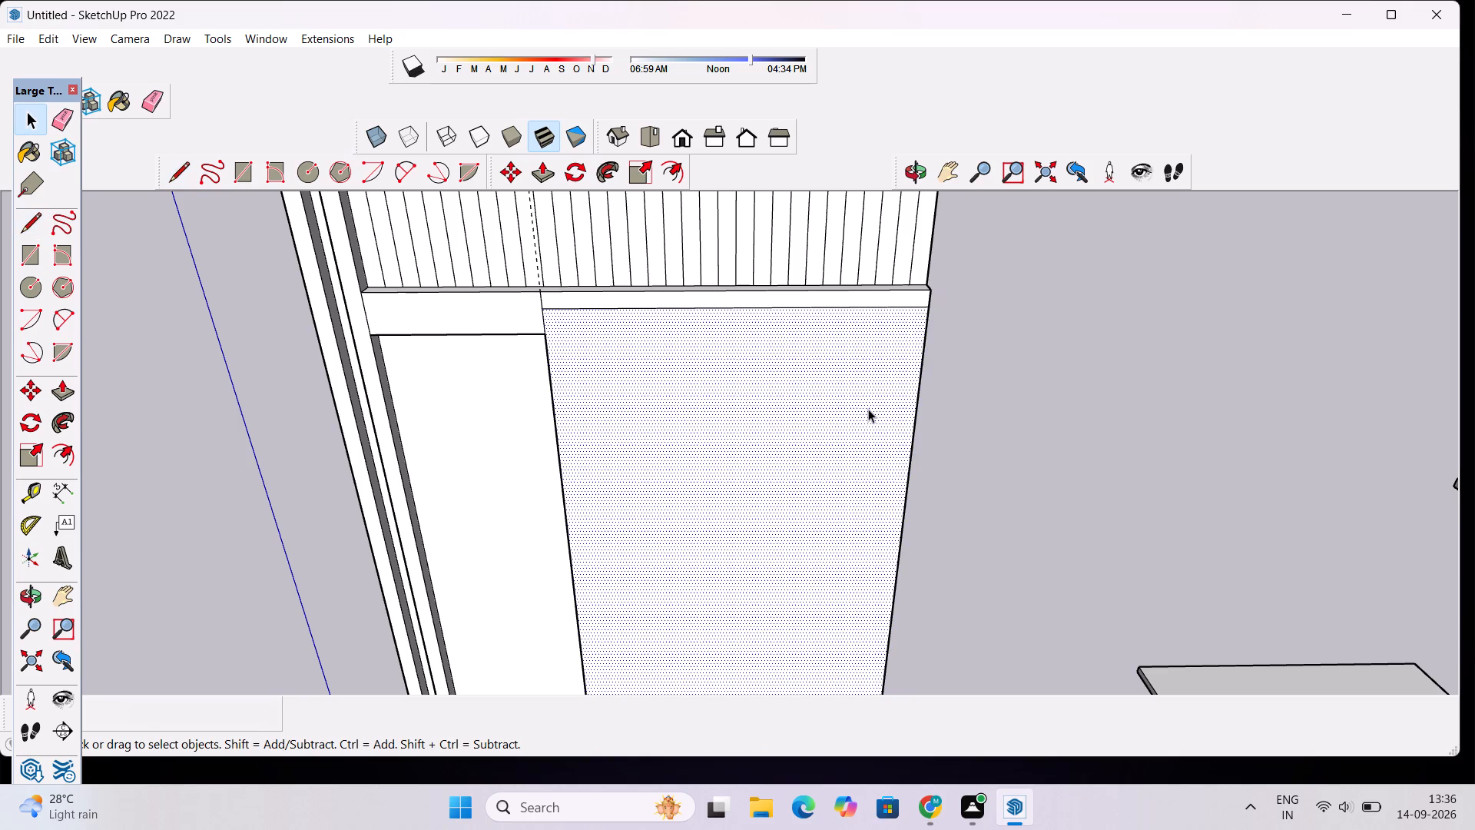
{"action": "key", "text": "Delete"}
Examine the ledge, lower band and wall bays of the facade from both sides.
{"action": "left_click", "coordinate": [909, 181]}
{"action": "left_click_drag", "start_coordinate": [912, 460], "coordinate": [910, 437]}
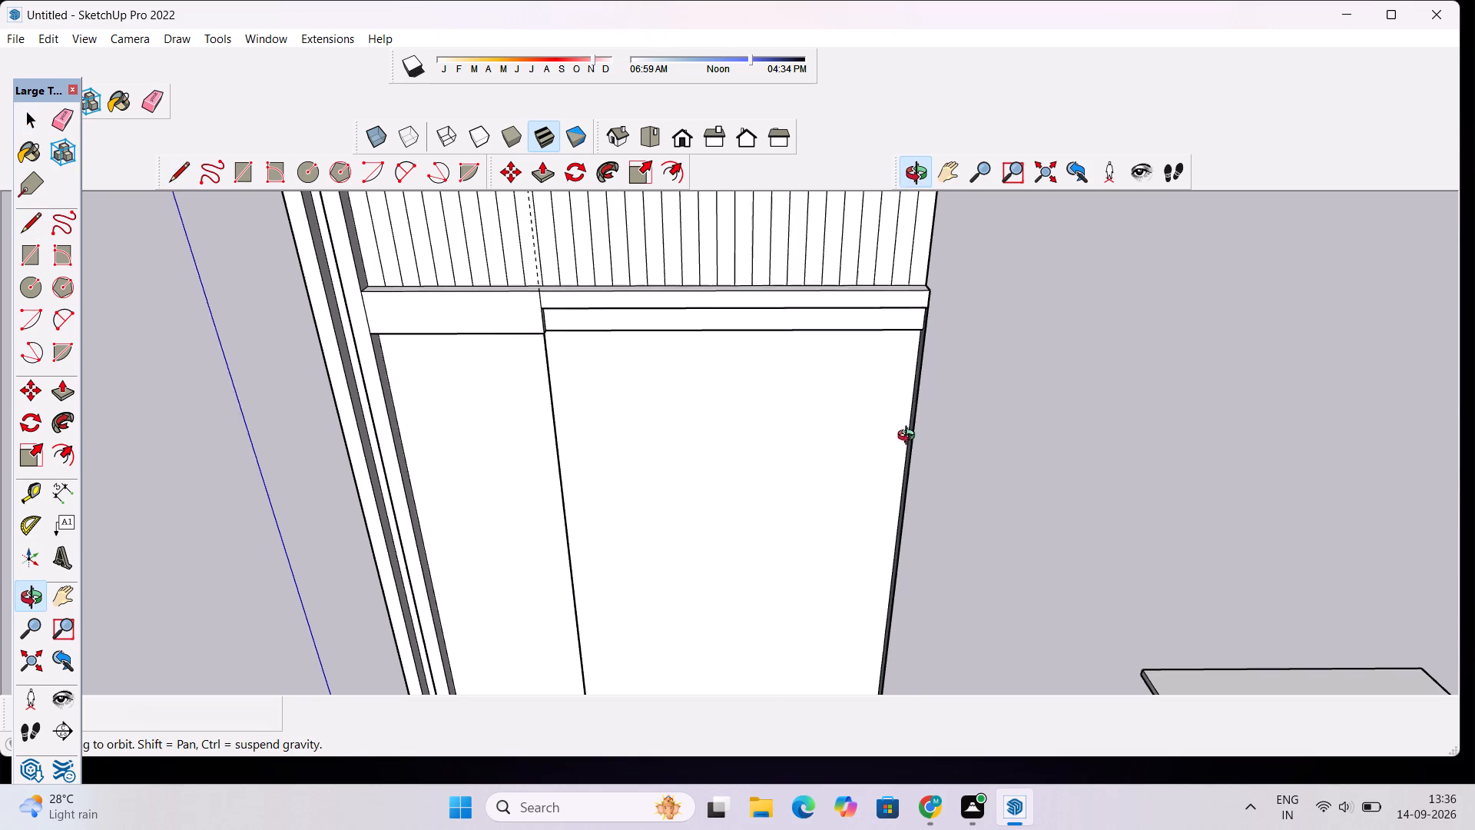
{"action": "left_click_drag", "start_coordinate": [910, 437], "coordinate": [592, 329]}
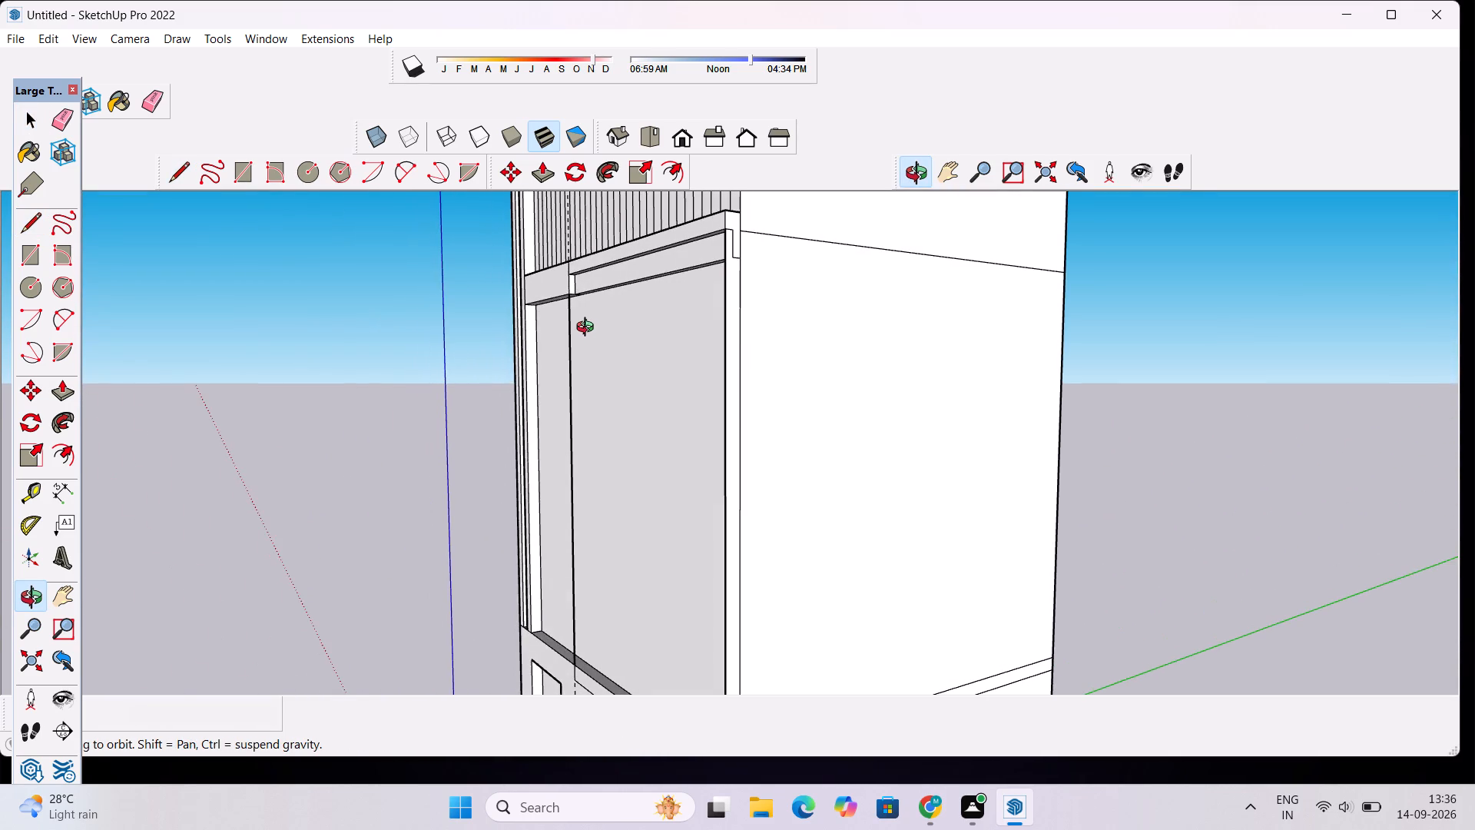
{"action": "scroll", "coordinate": [589, 327], "scroll_direction": "down", "scroll_amount": 5}
{"action": "left_click_drag", "start_coordinate": [569, 344], "coordinate": [1084, 339]}
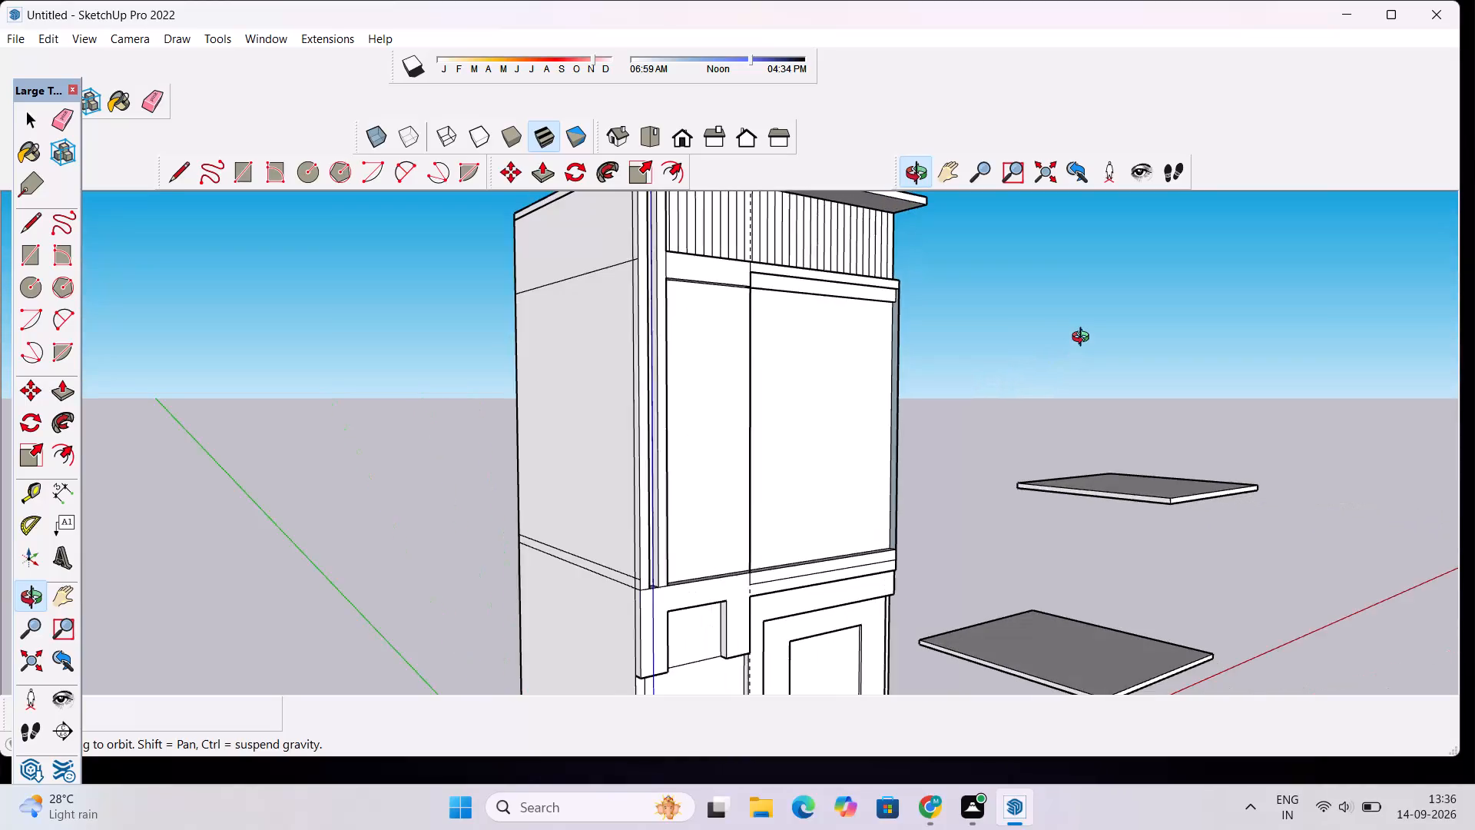
{"action": "left_click_drag", "start_coordinate": [1084, 339], "coordinate": [1086, 338]}
{"action": "scroll", "coordinate": [743, 519], "scroll_direction": "up", "scroll_amount": 6}
{"action": "scroll", "coordinate": [916, 409], "scroll_direction": "down", "scroll_amount": 4}
Draw a 1' line across the lower band's top surface, from the base of the central vertical line back to the wall face.
{"action": "left_click_drag", "start_coordinate": [923, 410], "coordinate": [747, 549]}
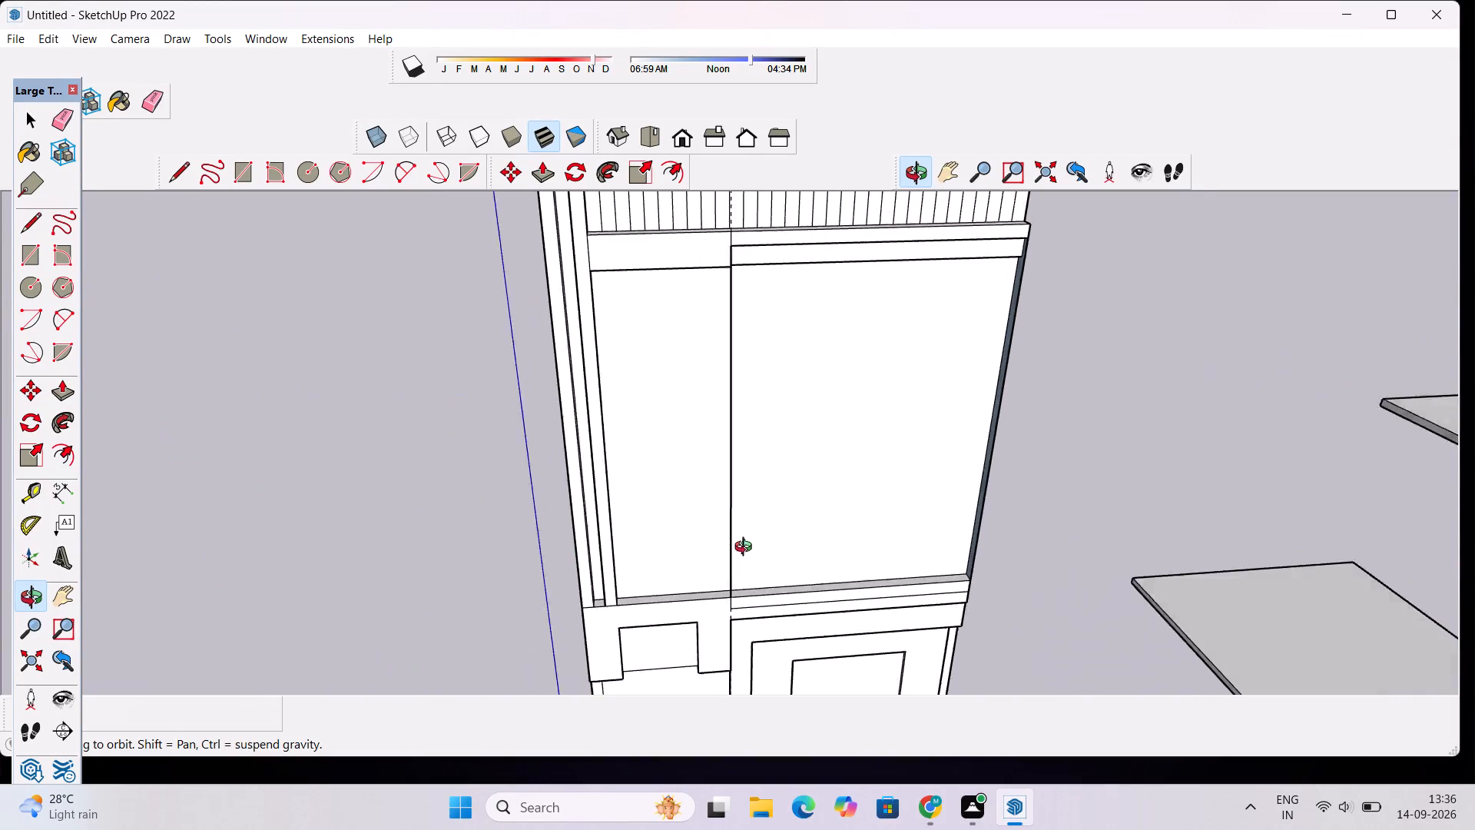
{"action": "left_click_drag", "start_coordinate": [747, 549], "coordinate": [718, 556]}
{"action": "left_click_drag", "start_coordinate": [777, 581], "coordinate": [737, 588]}
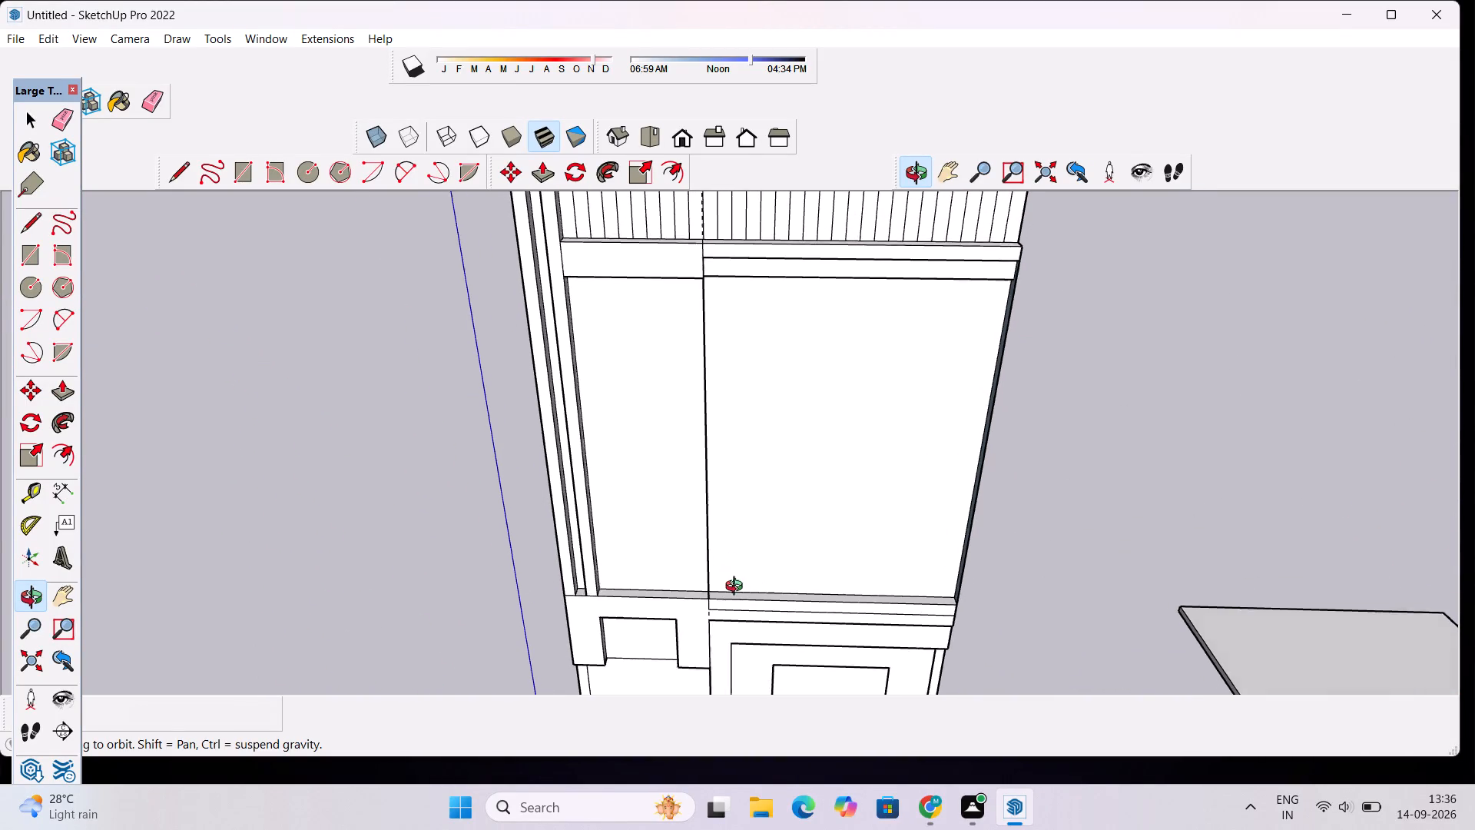
{"action": "left_click_drag", "start_coordinate": [737, 588], "coordinate": [654, 606]}
{"action": "scroll", "coordinate": [688, 593], "scroll_direction": "up", "scroll_amount": 10}
{"action": "left_click_drag", "start_coordinate": [703, 588], "coordinate": [652, 622]}
{"action": "scroll", "coordinate": [650, 622], "scroll_direction": "up", "scroll_amount": 4}
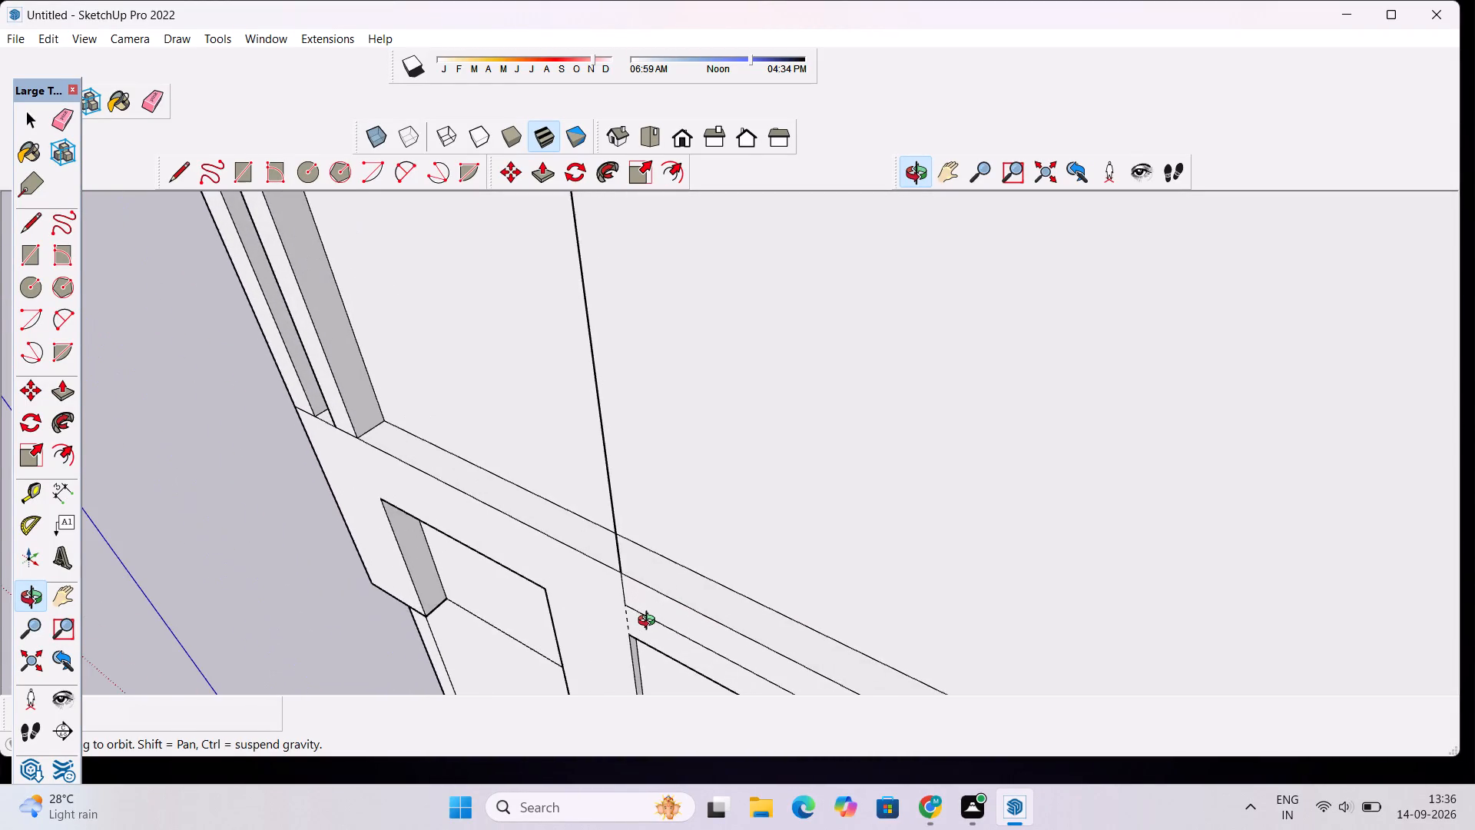
{"action": "key", "text": "l"}
{"action": "scroll", "coordinate": [650, 622], "scroll_direction": "up", "scroll_amount": 5}
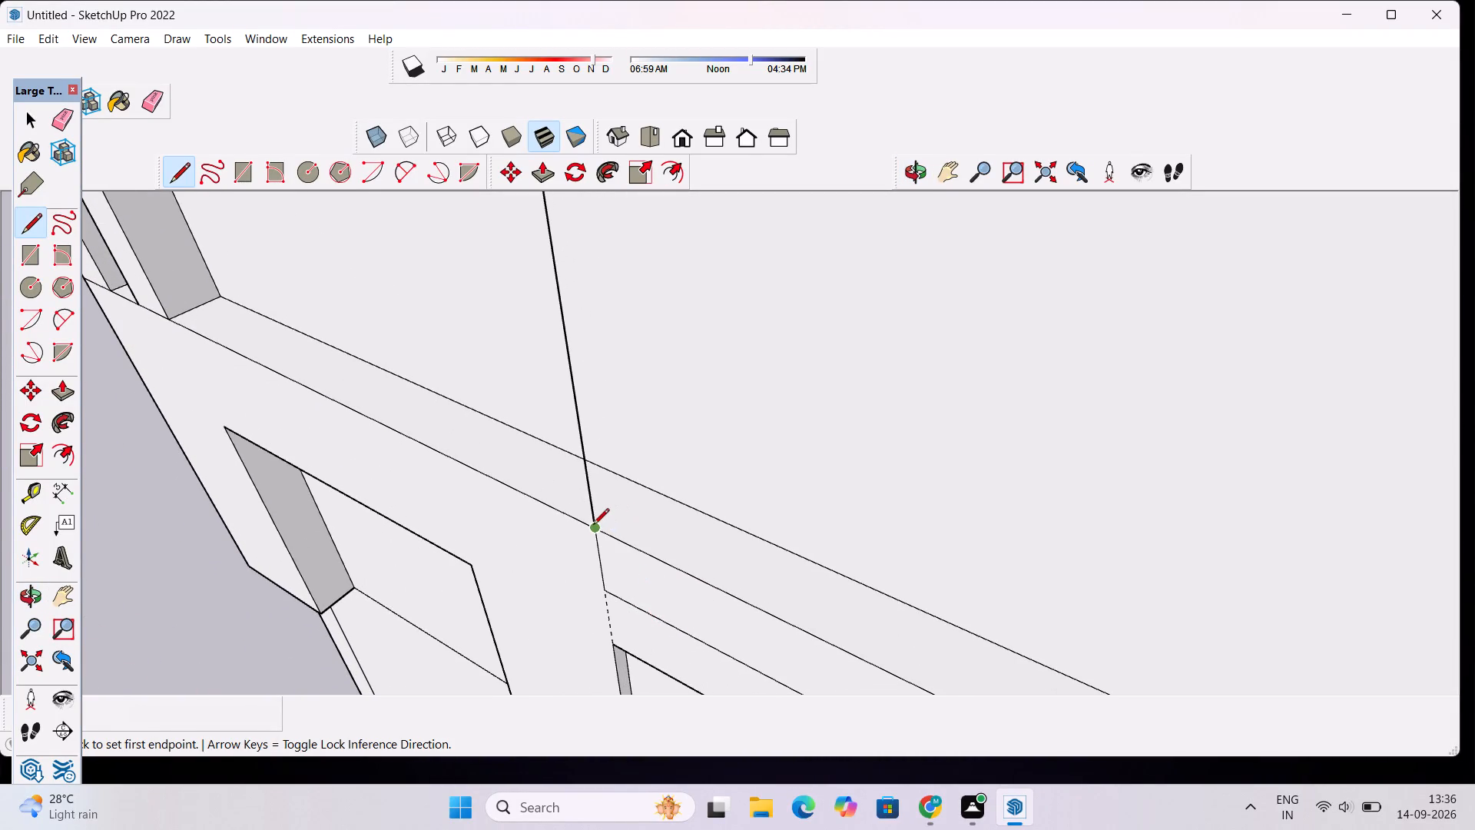
{"action": "left_click", "coordinate": [593, 526]}
{"action": "left_click", "coordinate": [645, 486]}
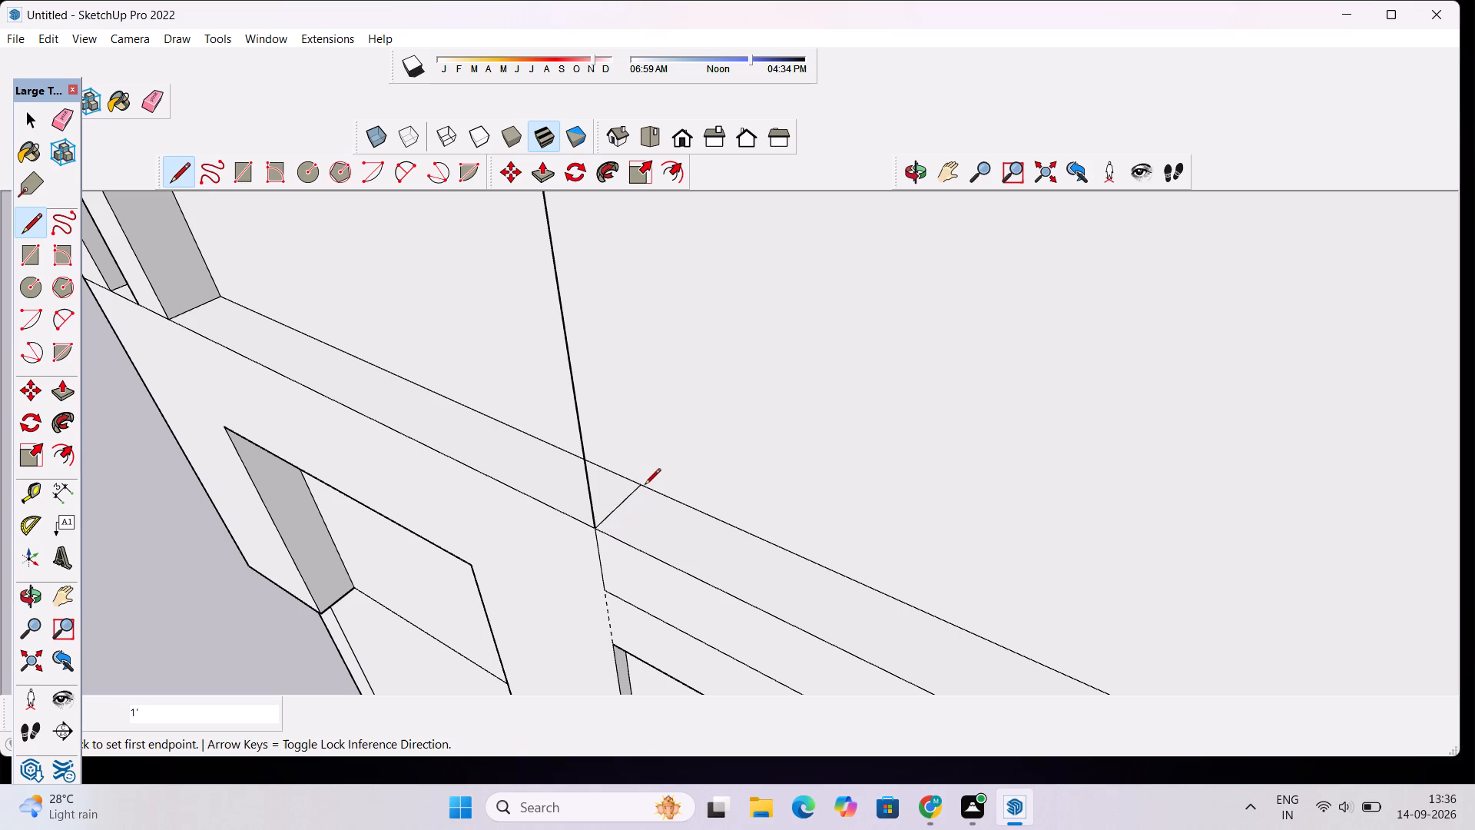
Draw a 29' 6" vertical line up the wall from the 1' line's back end to the ledge step's back lower corner.
{"action": "left_click", "coordinate": [635, 489]}
{"action": "scroll", "coordinate": [635, 450], "scroll_direction": "down", "scroll_amount": 20}
{"action": "scroll", "coordinate": [635, 450], "scroll_direction": "down", "scroll_amount": 4}
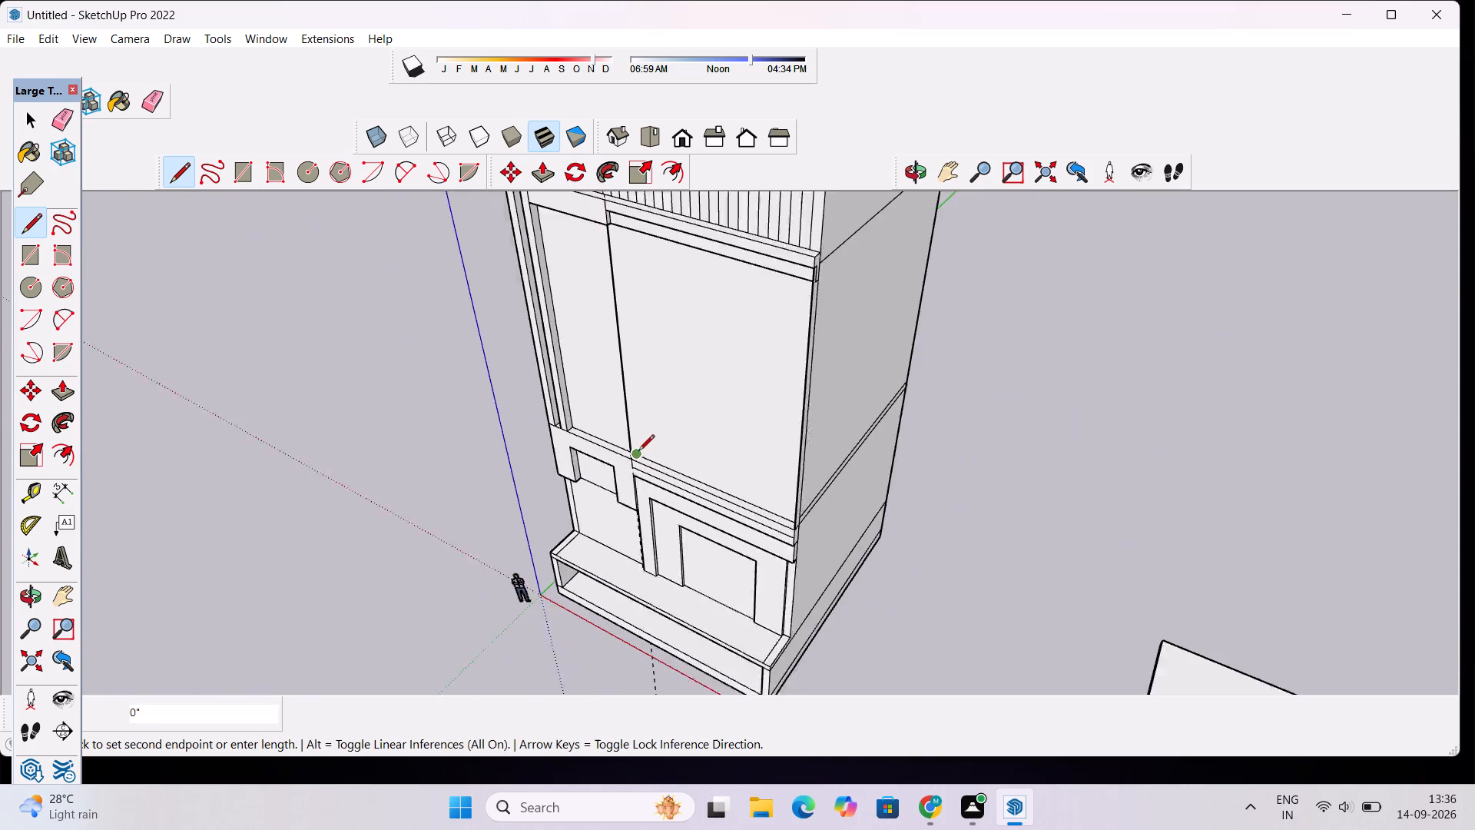
{"action": "scroll", "coordinate": [638, 452], "scroll_direction": "down", "scroll_amount": 2}
{"action": "scroll", "coordinate": [623, 335], "scroll_direction": "up", "scroll_amount": 6}
{"action": "scroll", "coordinate": [631, 266], "scroll_direction": "up", "scroll_amount": 3}
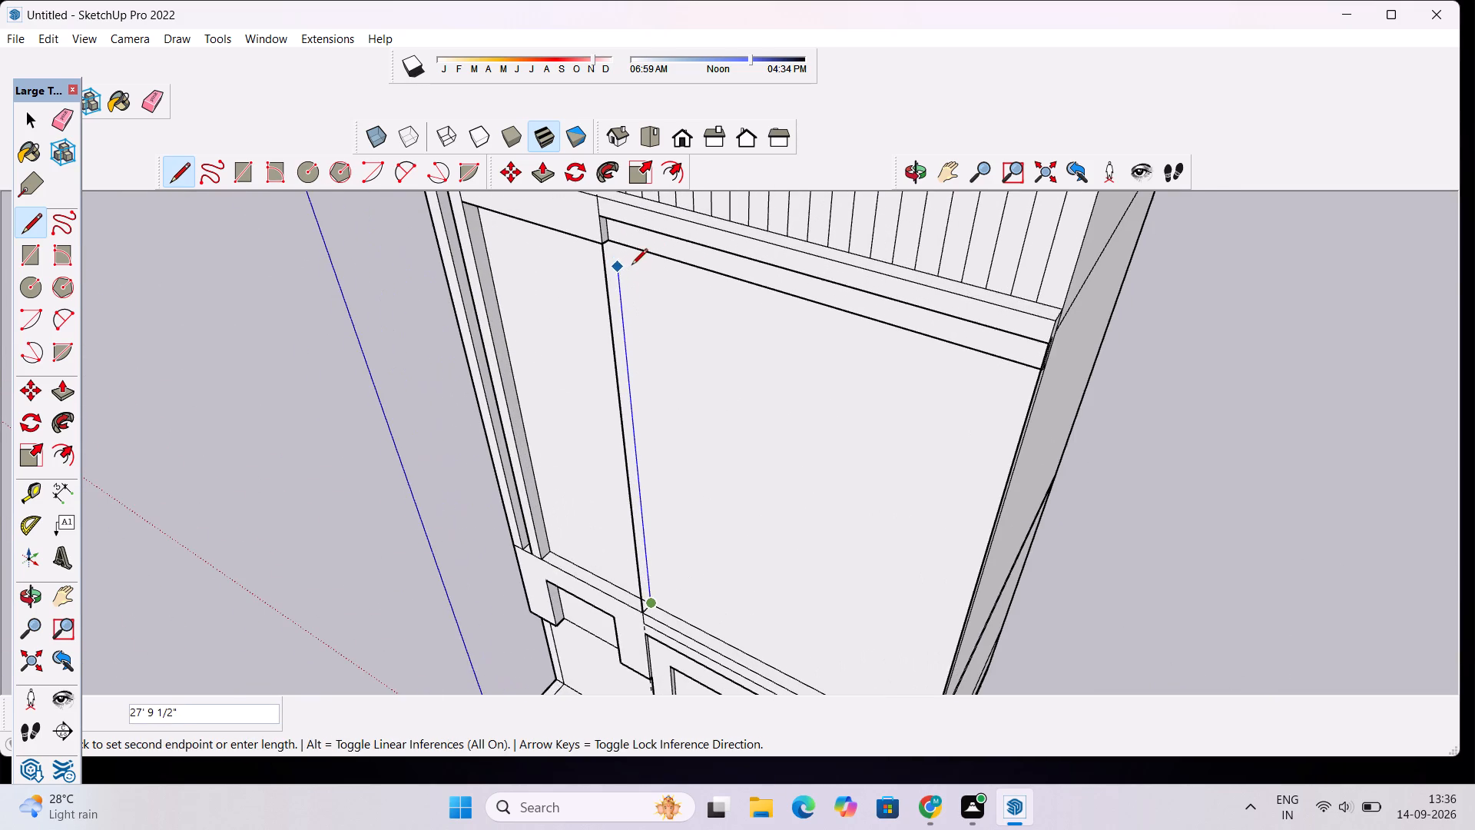
{"action": "scroll", "coordinate": [619, 249], "scroll_direction": "up", "scroll_amount": 2}
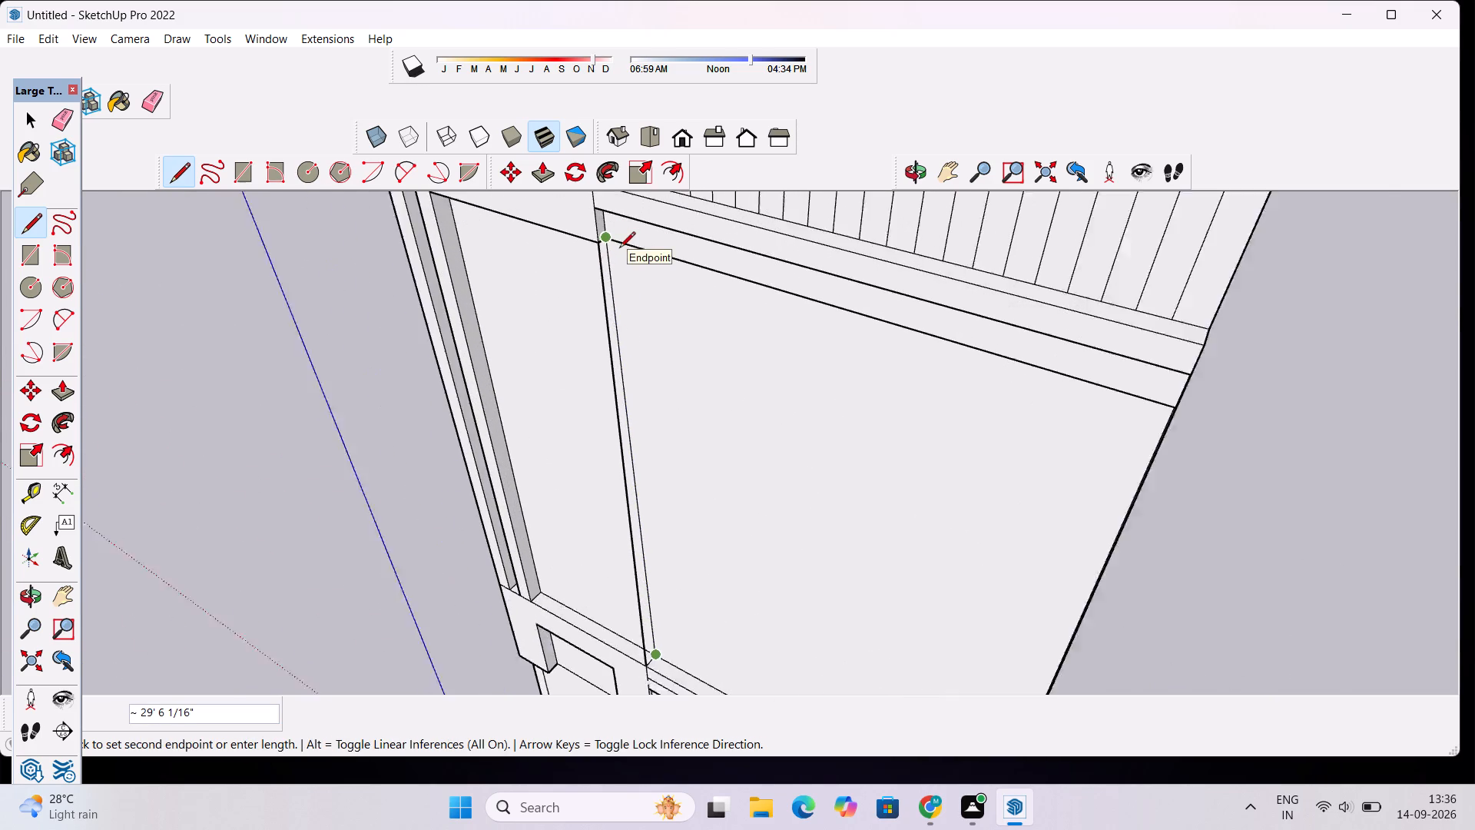
{"action": "scroll", "coordinate": [619, 249], "scroll_direction": "up", "scroll_amount": 6}
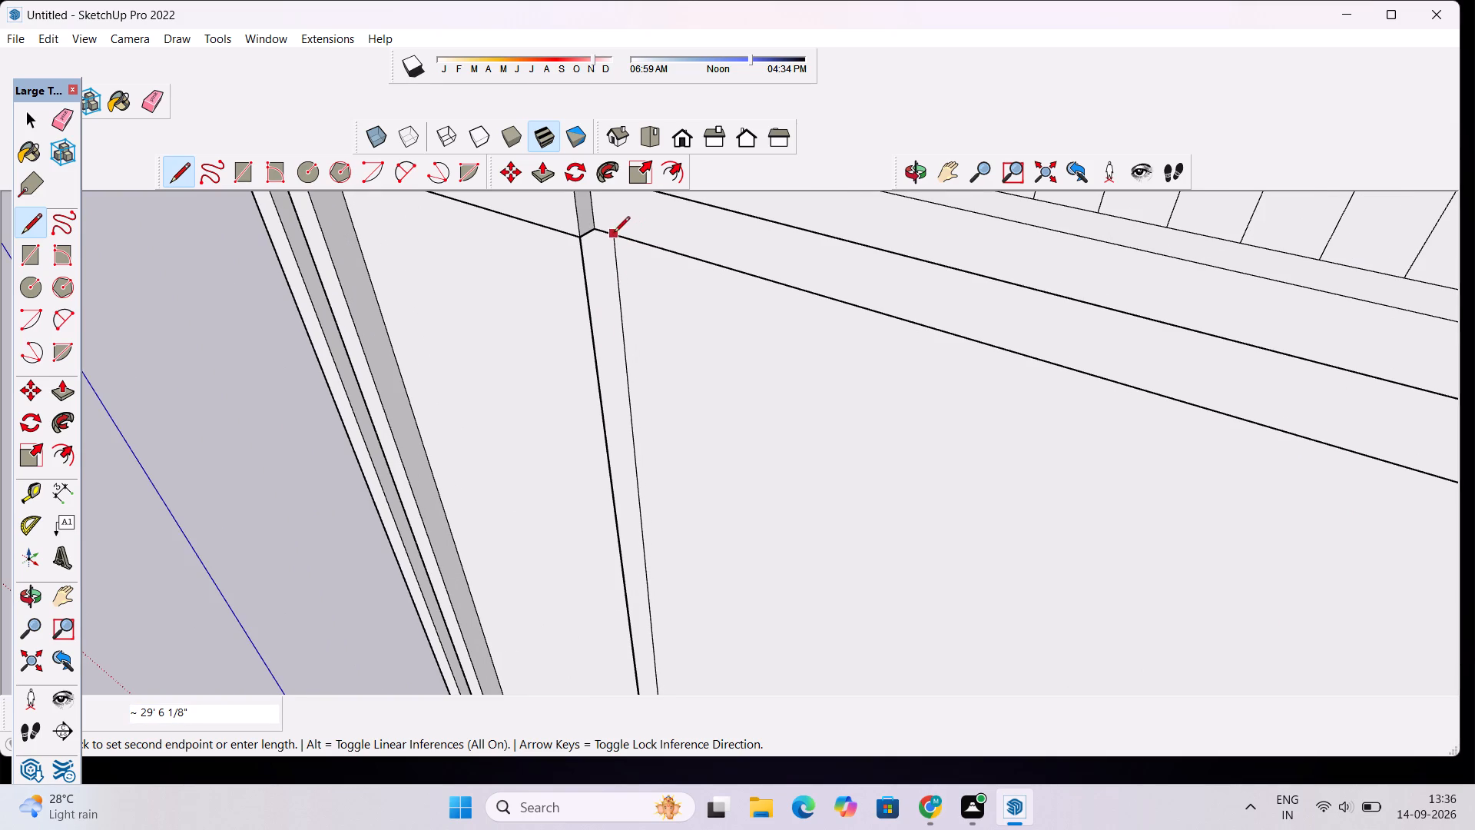
{"action": "left_click", "coordinate": [913, 178]}
{"action": "left_click_drag", "start_coordinate": [823, 421], "coordinate": [809, 318]}
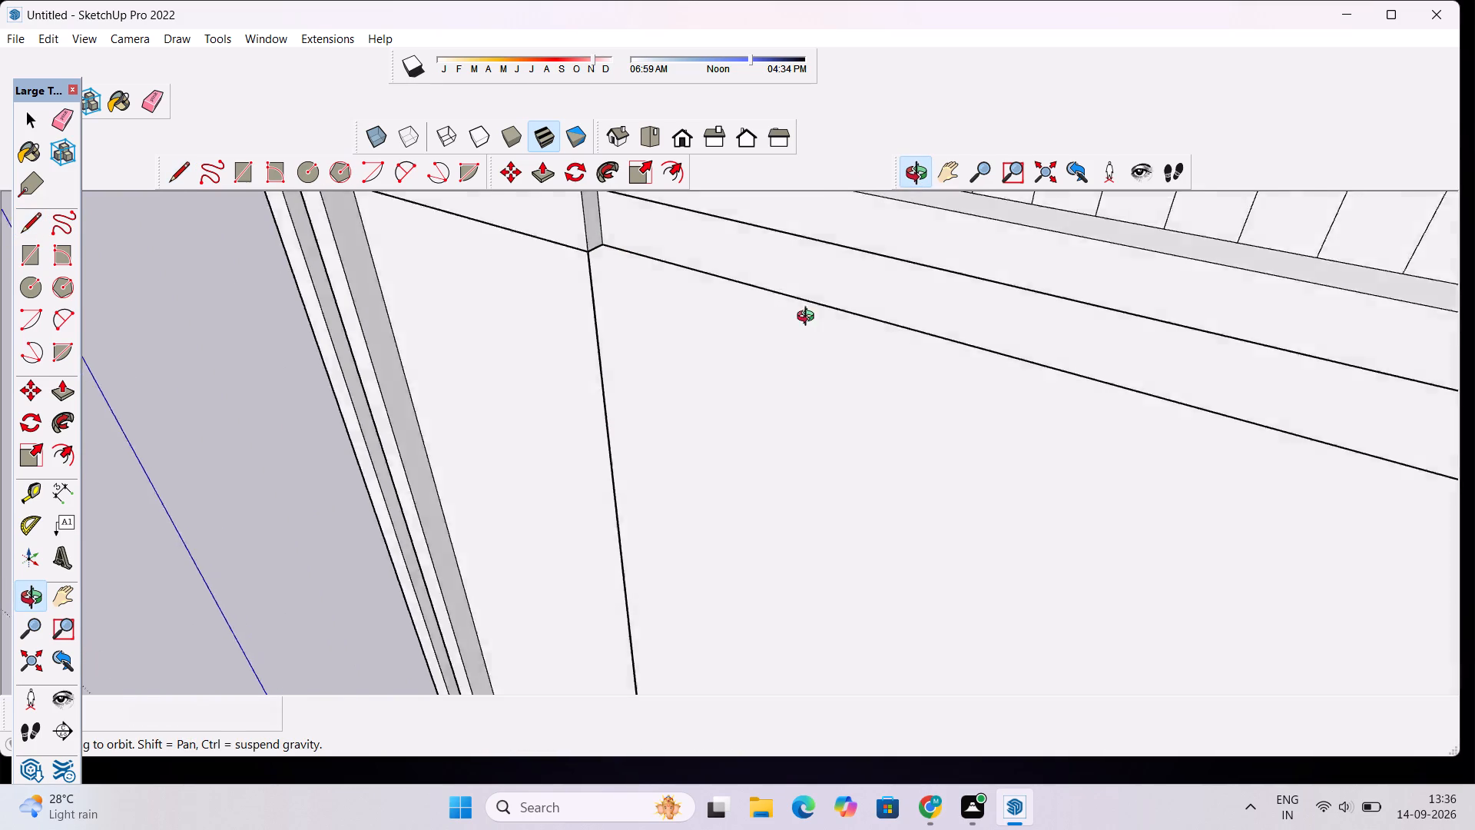
{"action": "left_click_drag", "start_coordinate": [809, 318], "coordinate": [809, 267]}
{"action": "scroll", "coordinate": [809, 264], "scroll_direction": "down", "scroll_amount": 7}
{"action": "left_click_drag", "start_coordinate": [818, 456], "coordinate": [791, 232]}
{"action": "scroll", "coordinate": [744, 364], "scroll_direction": "up", "scroll_amount": 3}
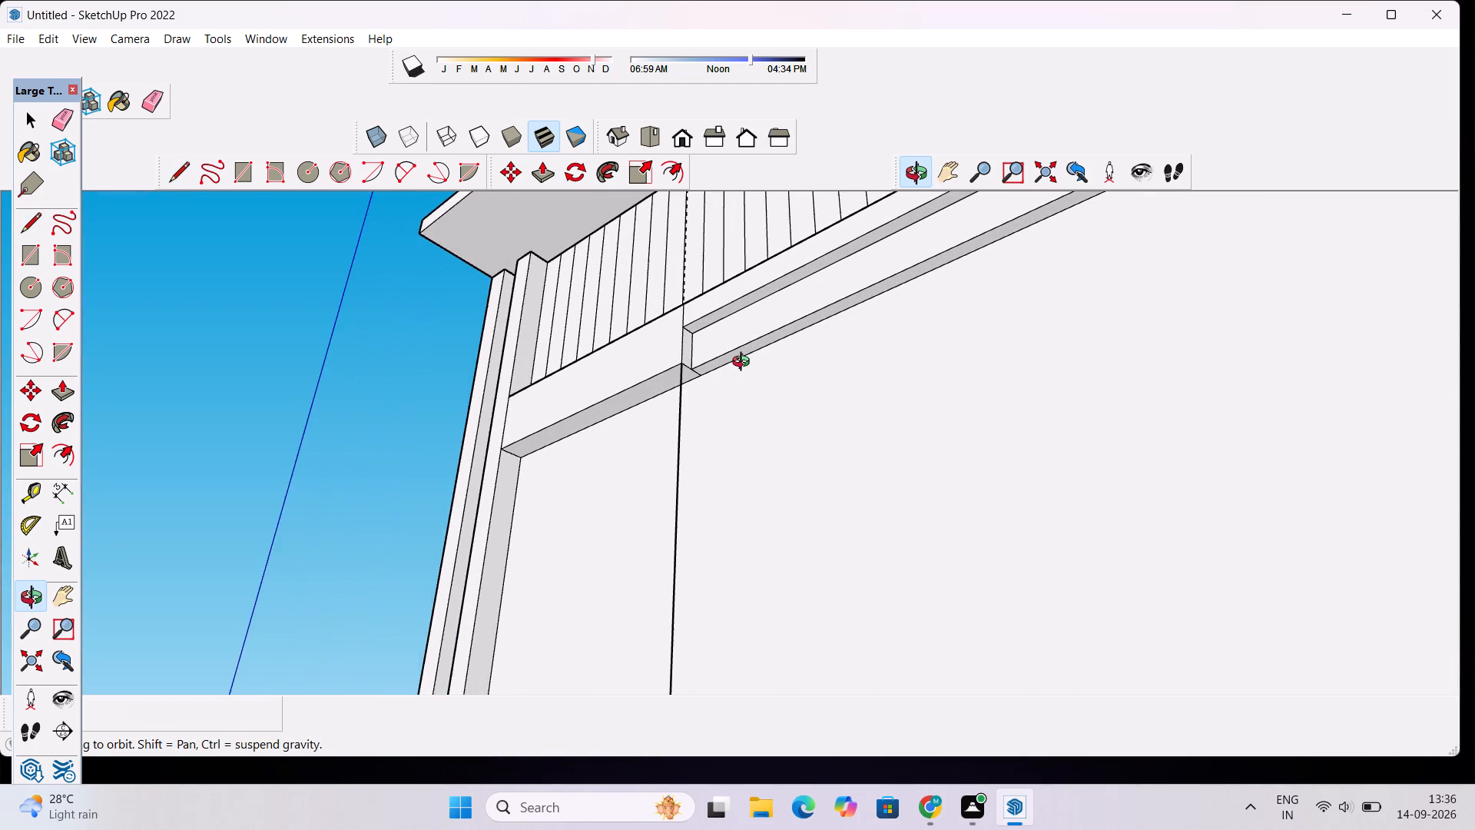
{"action": "scroll", "coordinate": [744, 364], "scroll_direction": "down", "scroll_amount": 1}
{"action": "key", "text": "l"}
{"action": "scroll", "coordinate": [721, 403], "scroll_direction": "up", "scroll_amount": 2}
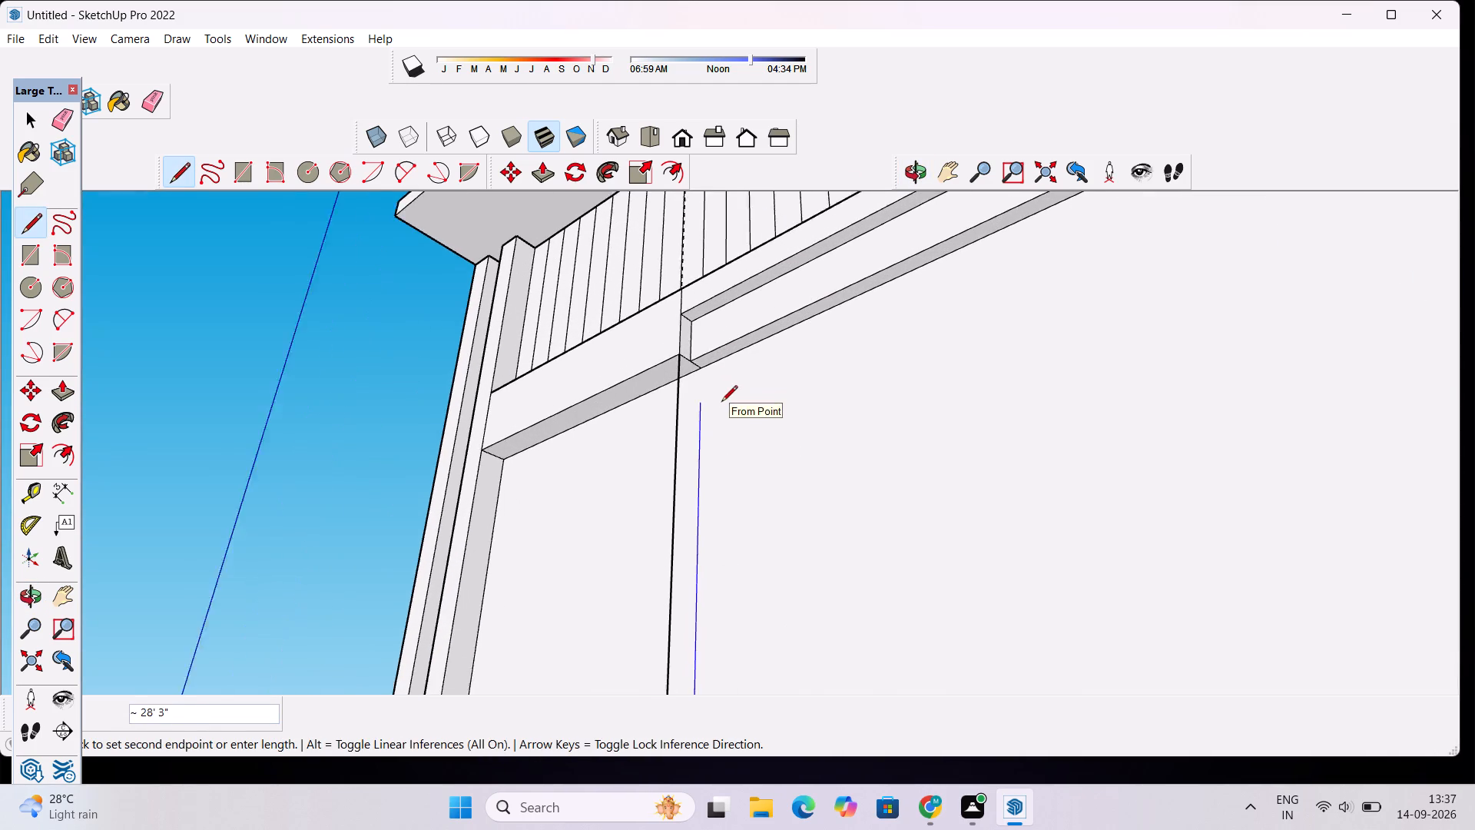
{"action": "scroll", "coordinate": [721, 403], "scroll_direction": "up", "scroll_amount": 12}
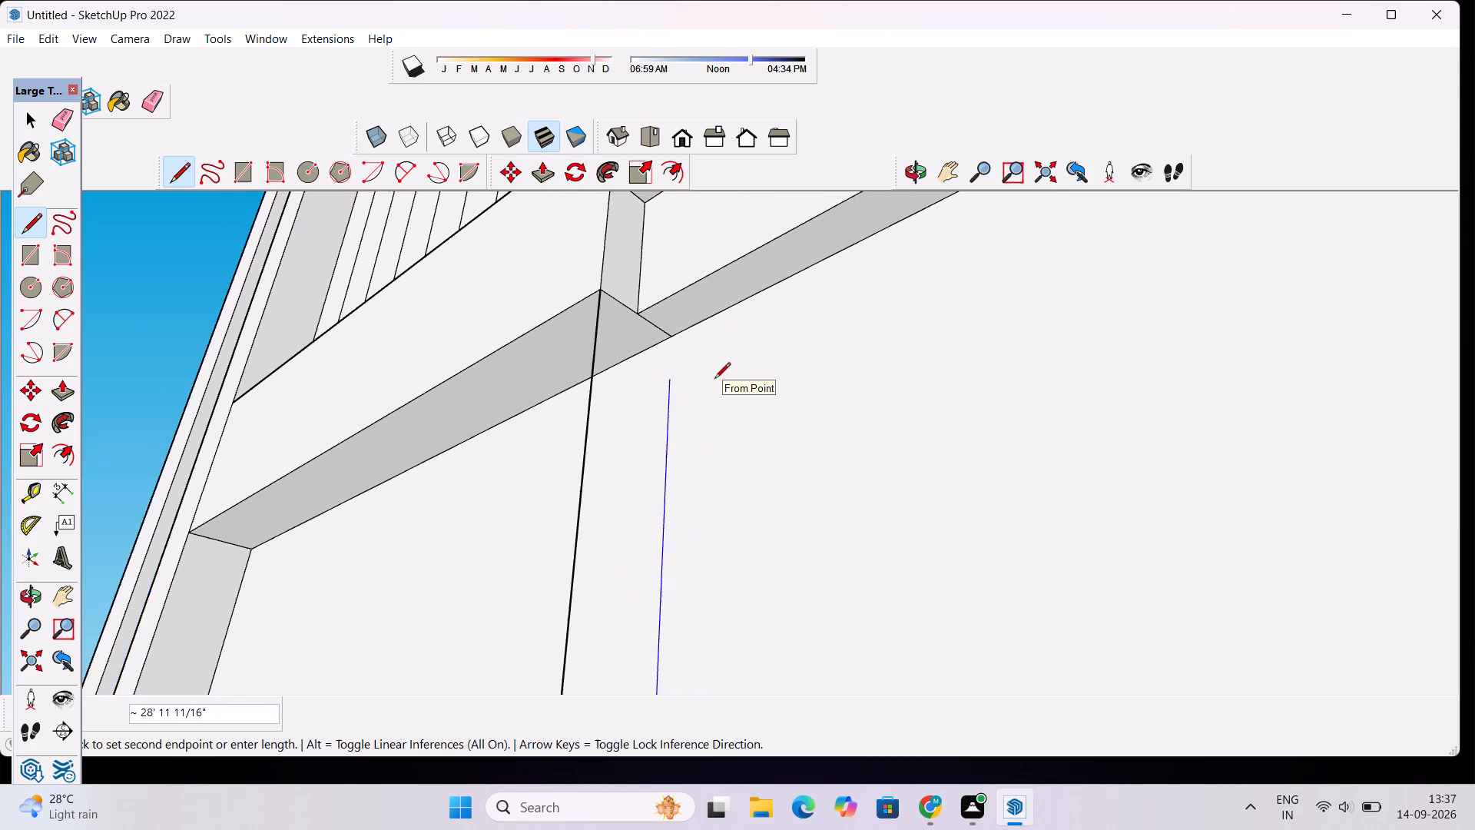
{"action": "scroll", "coordinate": [714, 379], "scroll_direction": "up", "scroll_amount": 3}
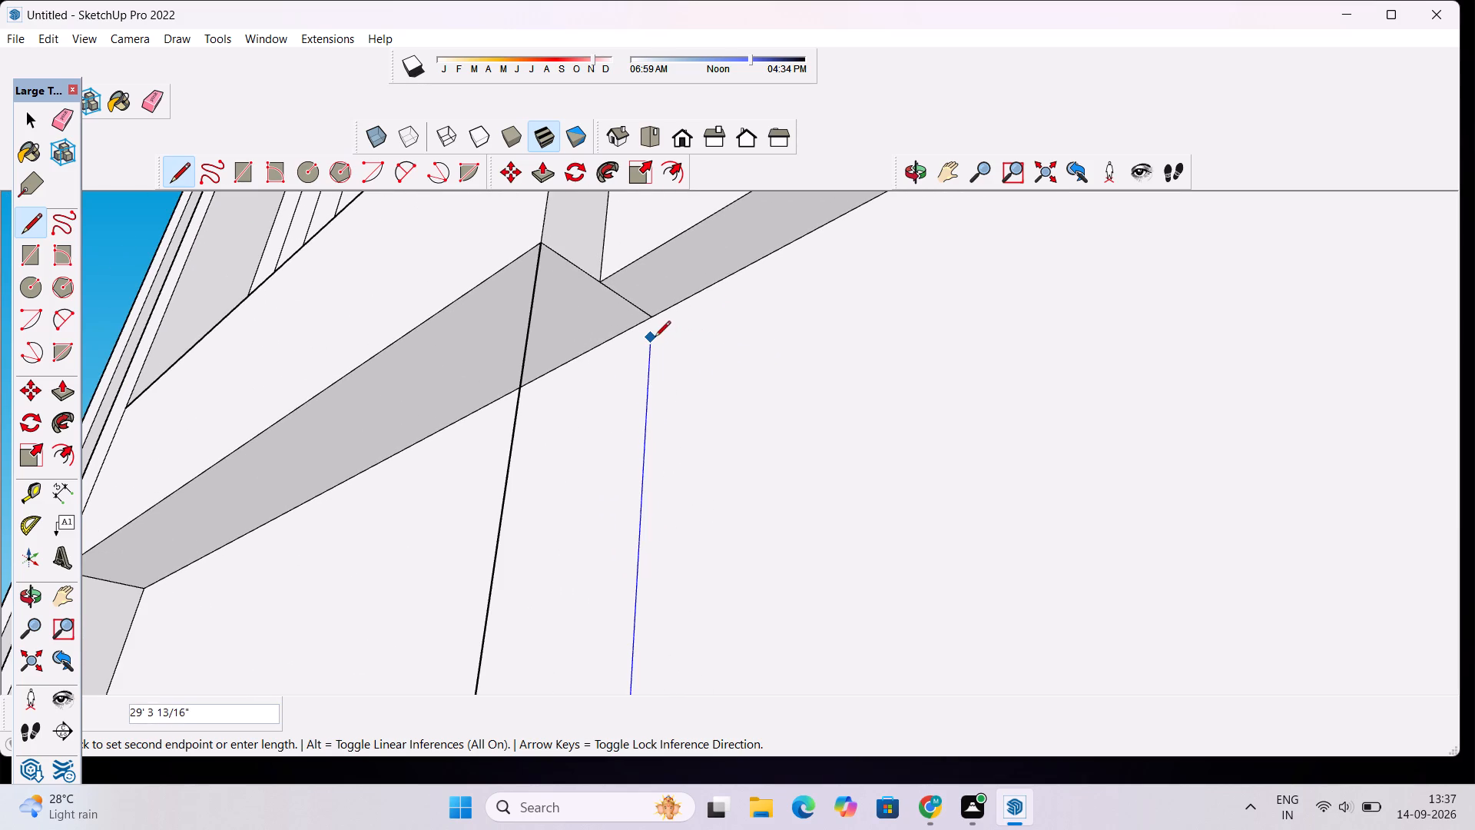
{"action": "left_click", "coordinate": [653, 324]}
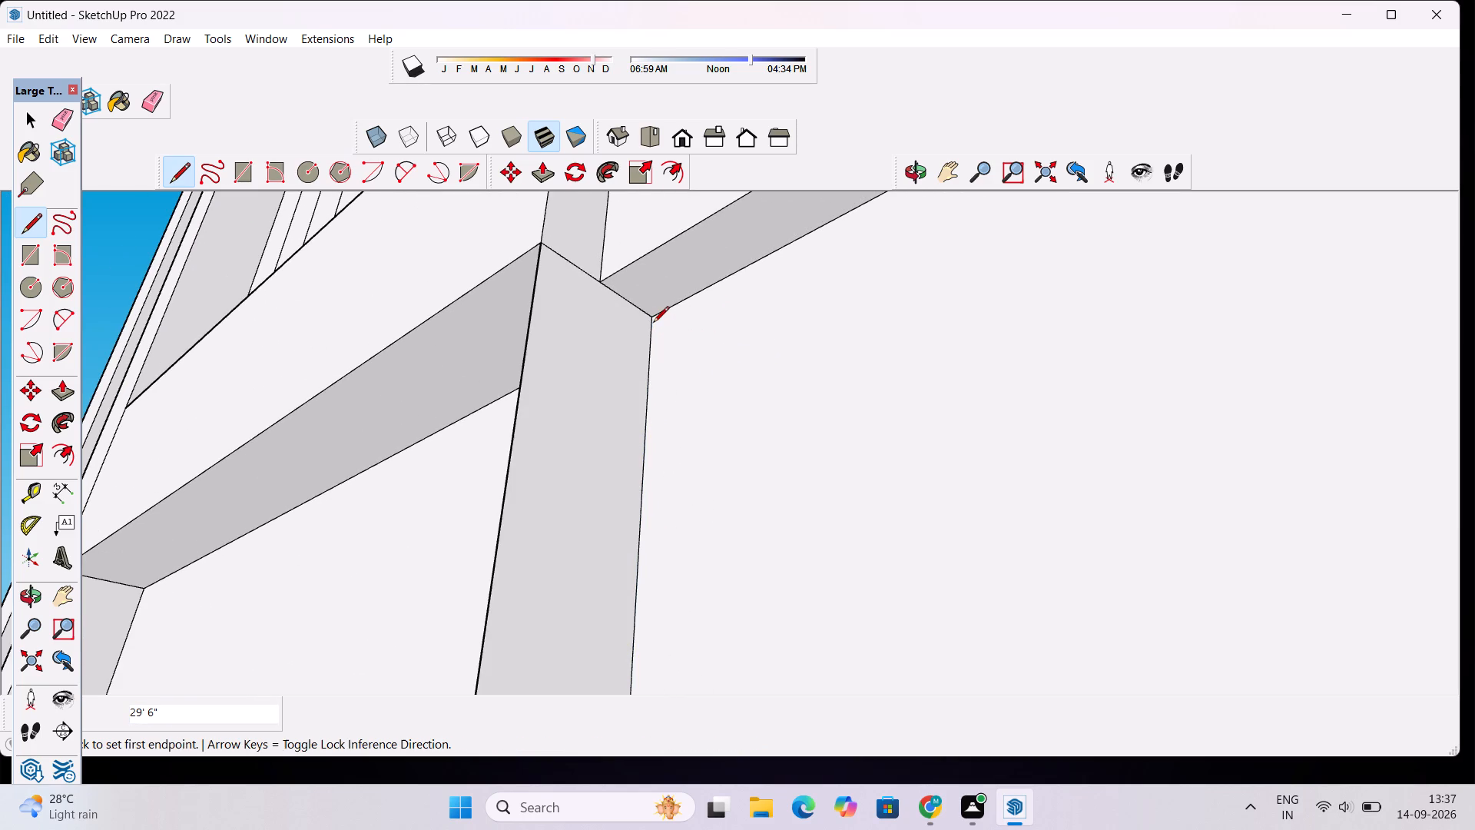
Push/Pull the narrow side face at the central vertical line 1' into the wide wall bay to form a pillar.
{"action": "scroll", "coordinate": [653, 324], "scroll_direction": "down", "scroll_amount": 14}
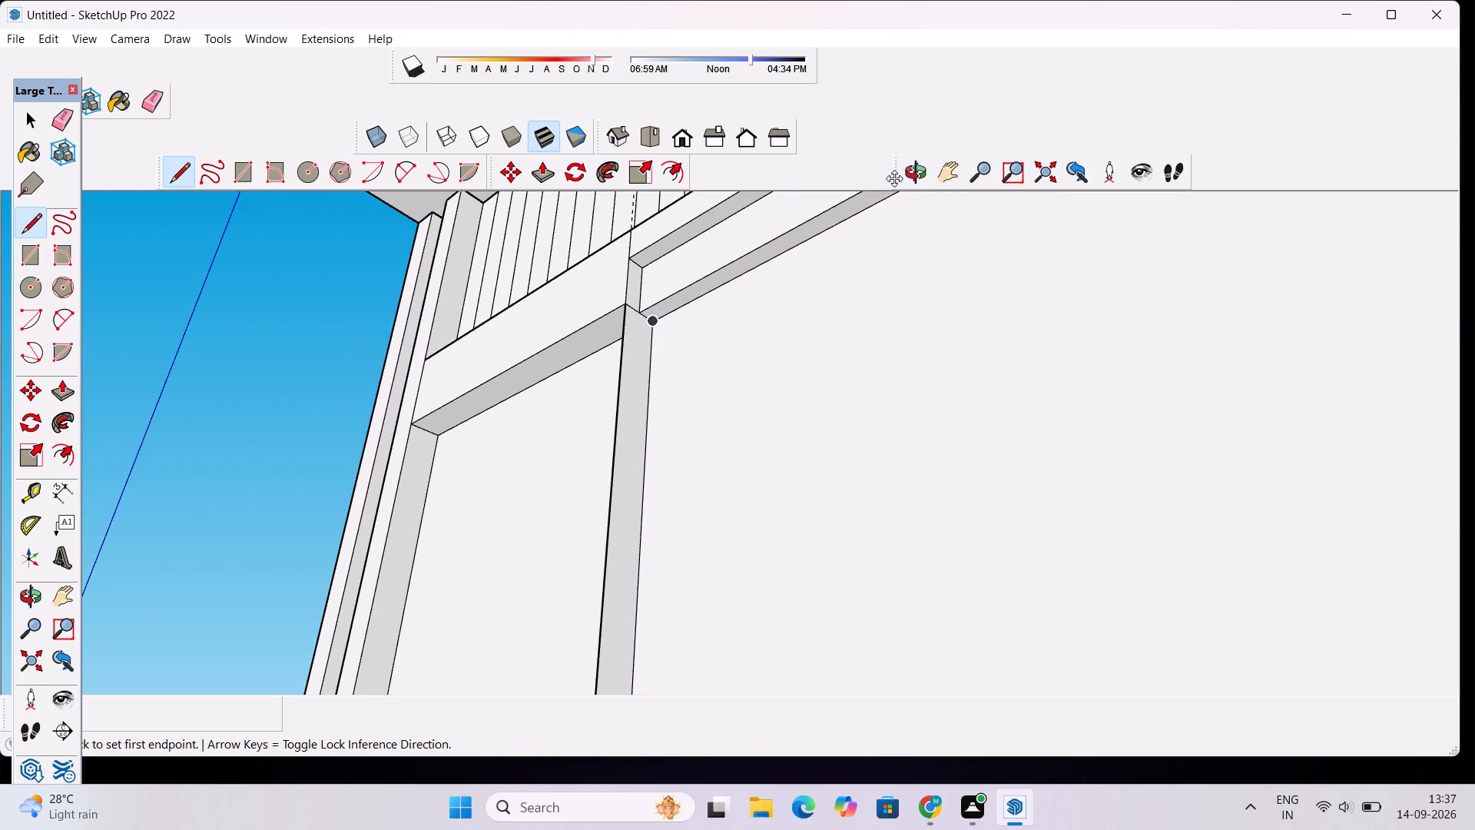
{"action": "left_click", "coordinate": [908, 174]}
{"action": "left_click_drag", "start_coordinate": [782, 277], "coordinate": [831, 366]}
{"action": "scroll", "coordinate": [831, 363], "scroll_direction": "down", "scroll_amount": 6}
{"action": "left_click_drag", "start_coordinate": [771, 339], "coordinate": [899, 387]}
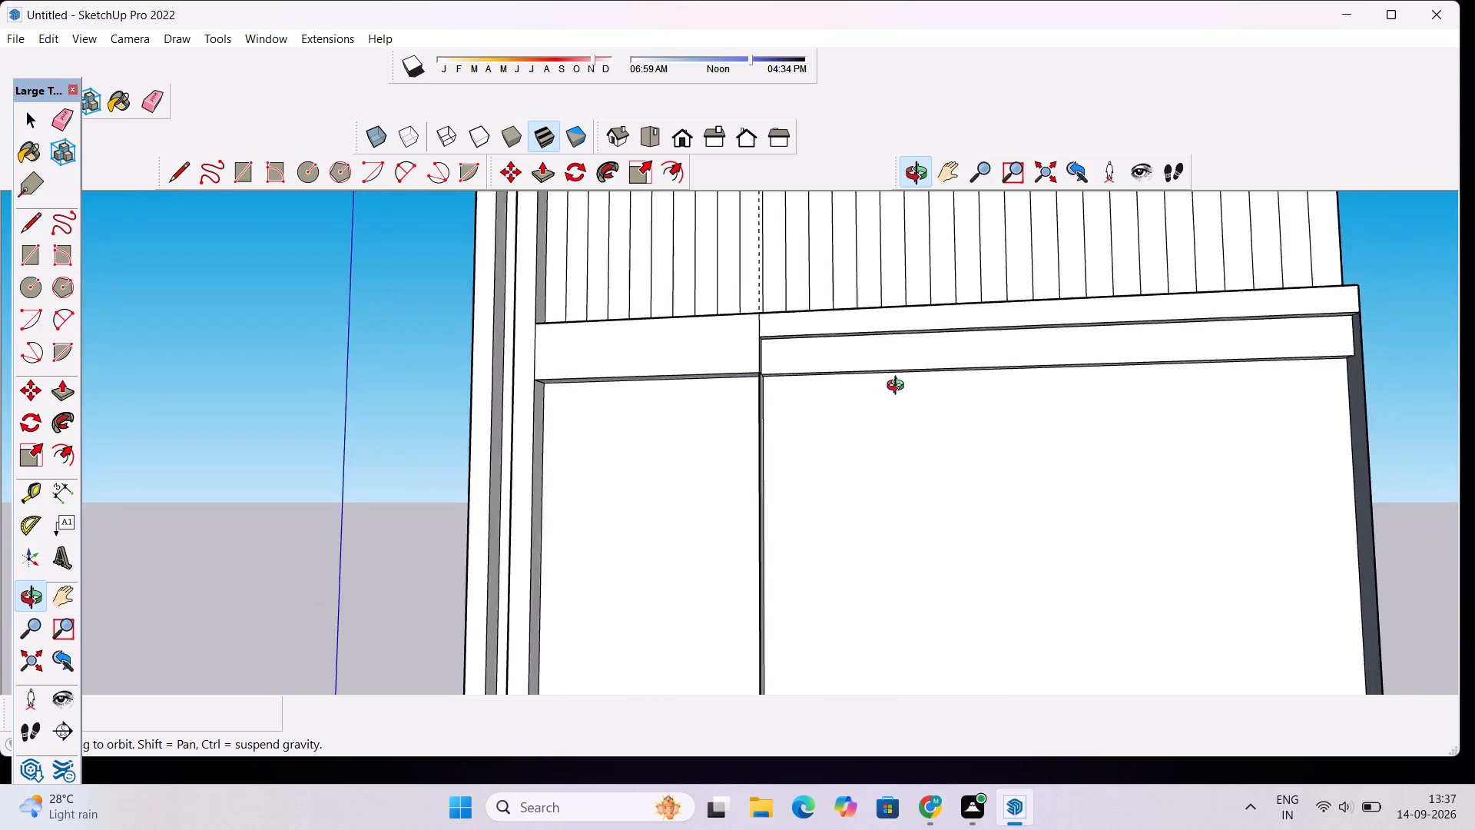
{"action": "left_click_drag", "start_coordinate": [899, 387], "coordinate": [903, 389]}
{"action": "scroll", "coordinate": [906, 390], "scroll_direction": "down", "scroll_amount": 6}
{"action": "left_click_drag", "start_coordinate": [946, 397], "coordinate": [801, 335], "text": "shift"}
{"action": "scroll", "coordinate": [793, 334], "scroll_direction": "down", "scroll_amount": 3}
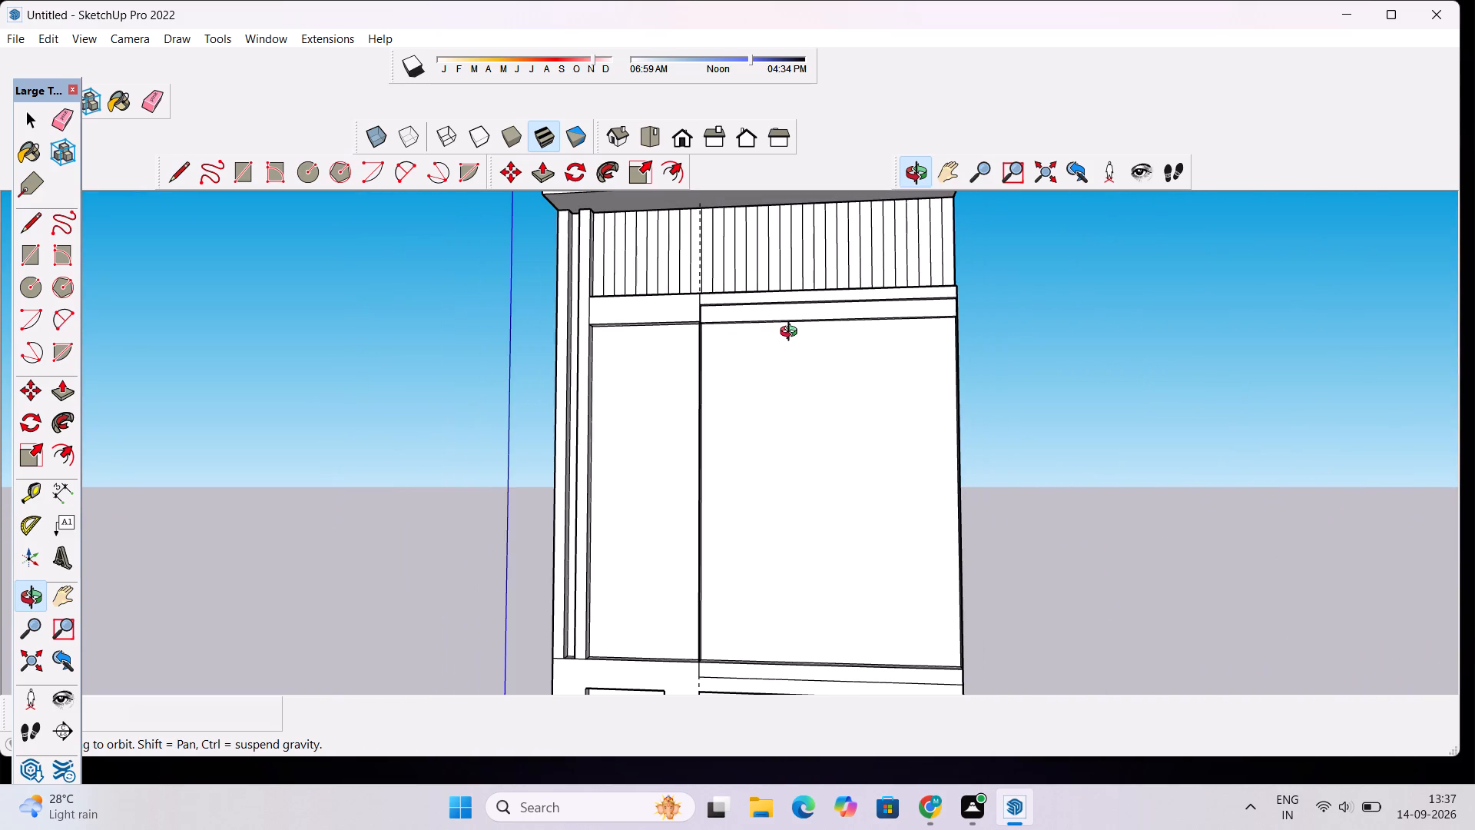
{"action": "scroll", "coordinate": [785, 350], "scroll_direction": "up", "scroll_amount": 3}
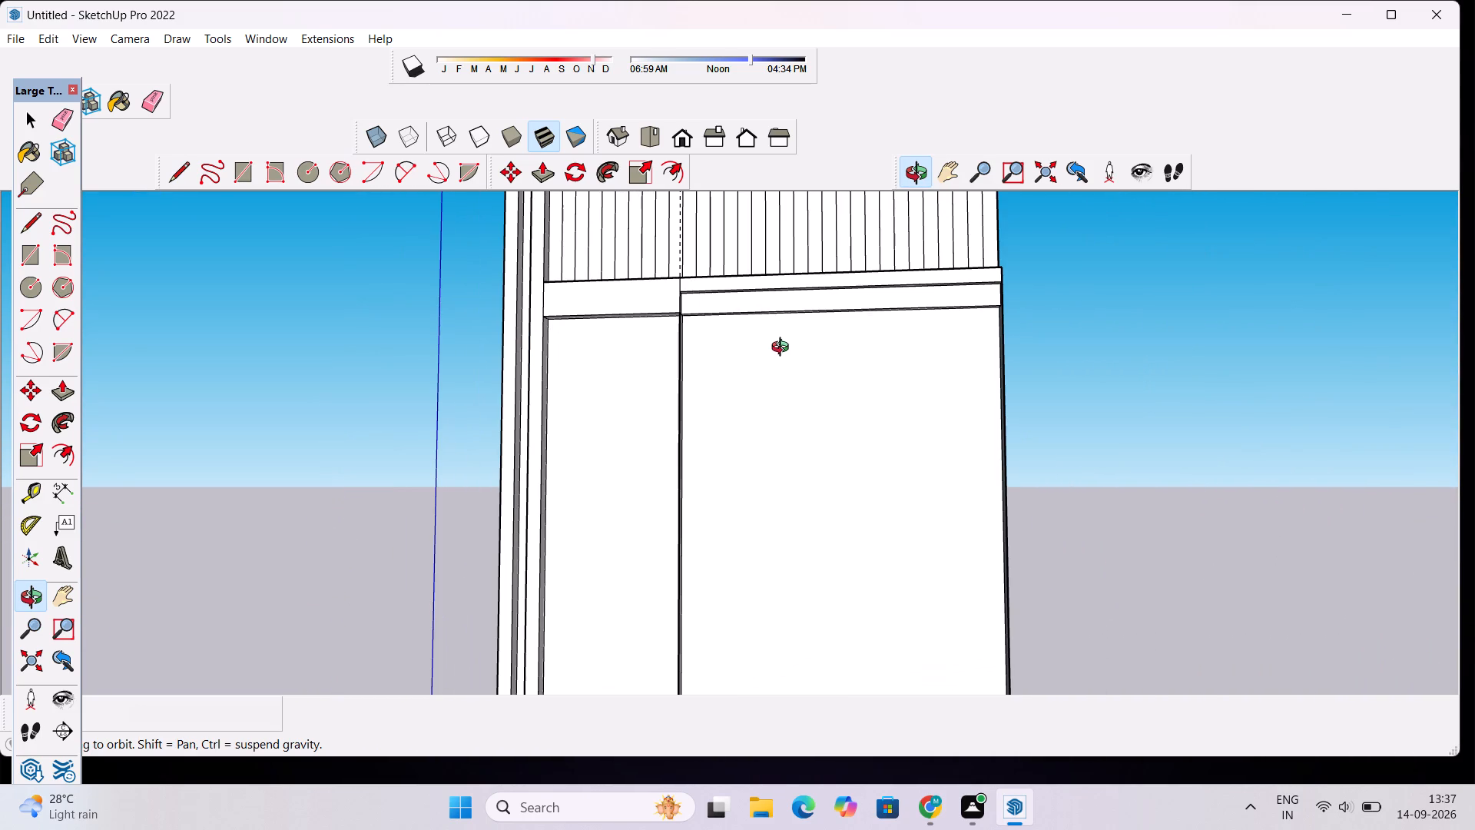
{"action": "left_click_drag", "start_coordinate": [767, 397], "coordinate": [769, 450]}
{"action": "scroll", "coordinate": [753, 445], "scroll_direction": "up", "scroll_amount": 3}
{"action": "left_click_drag", "start_coordinate": [783, 440], "coordinate": [690, 438]}
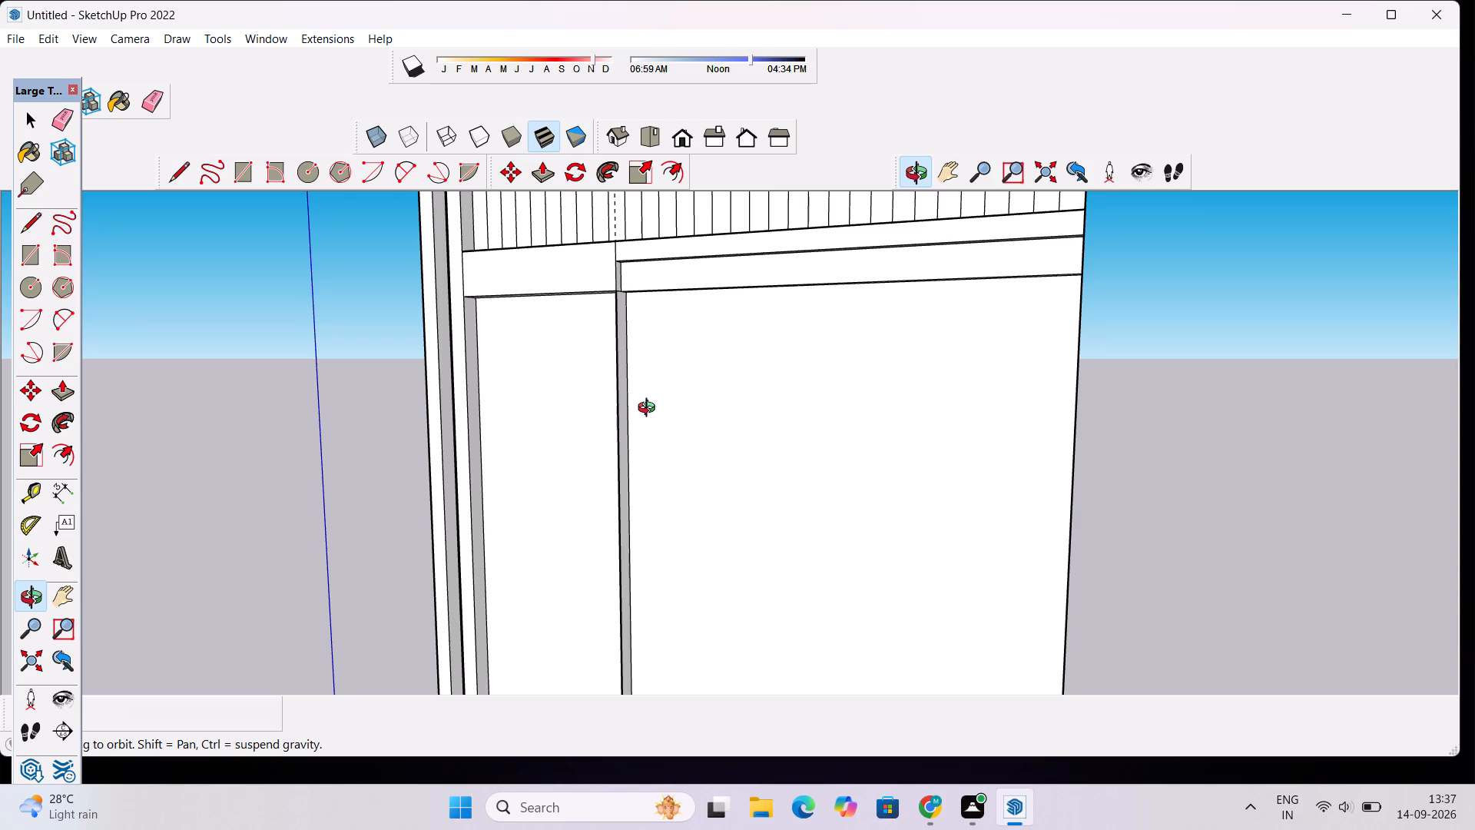
{"action": "key", "text": "p"}
{"action": "left_click", "coordinate": [625, 433]}
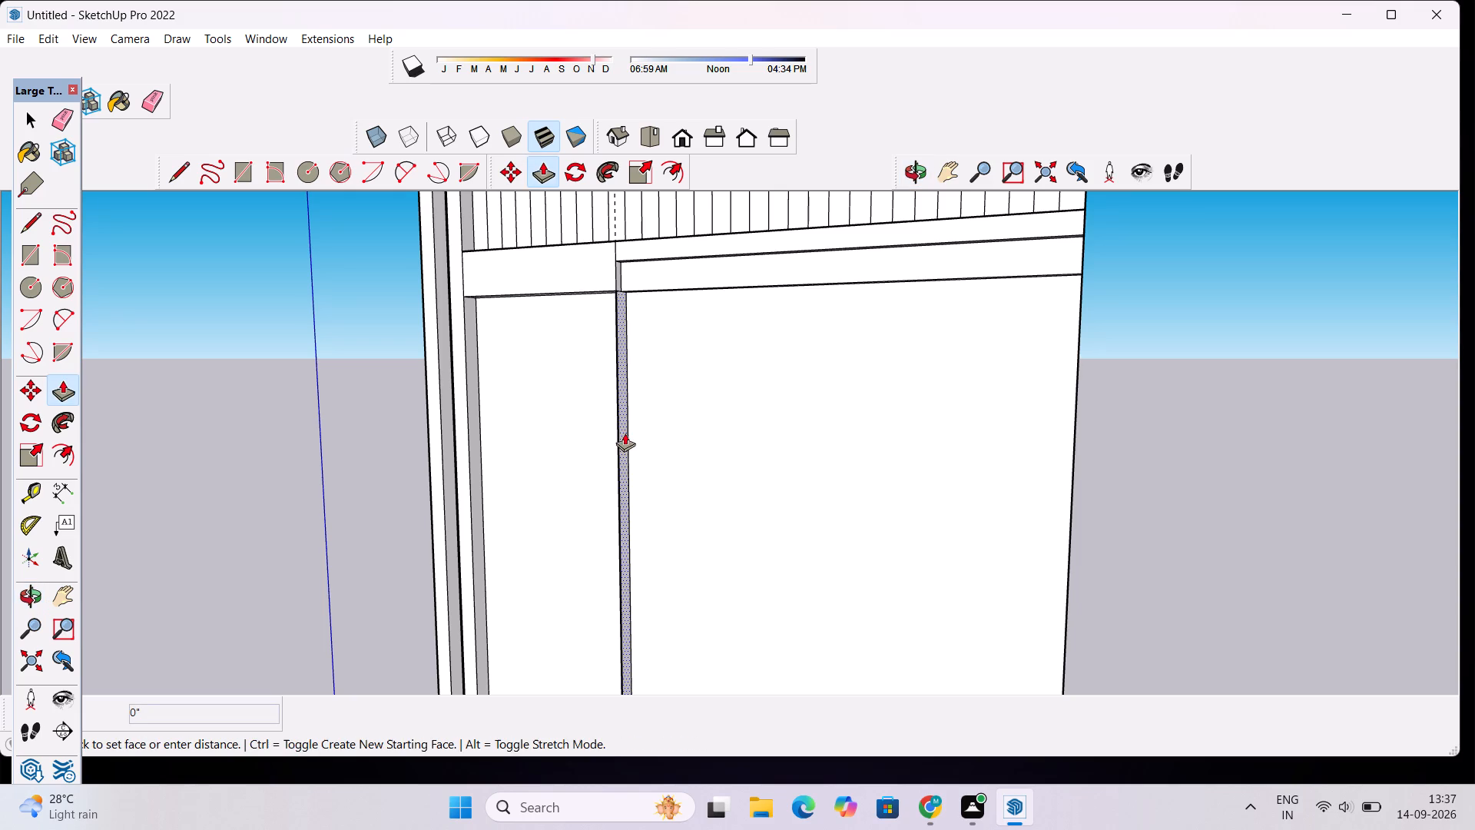
{"action": "type", "text": "1'"}
{"action": "key", "text": "Return"}
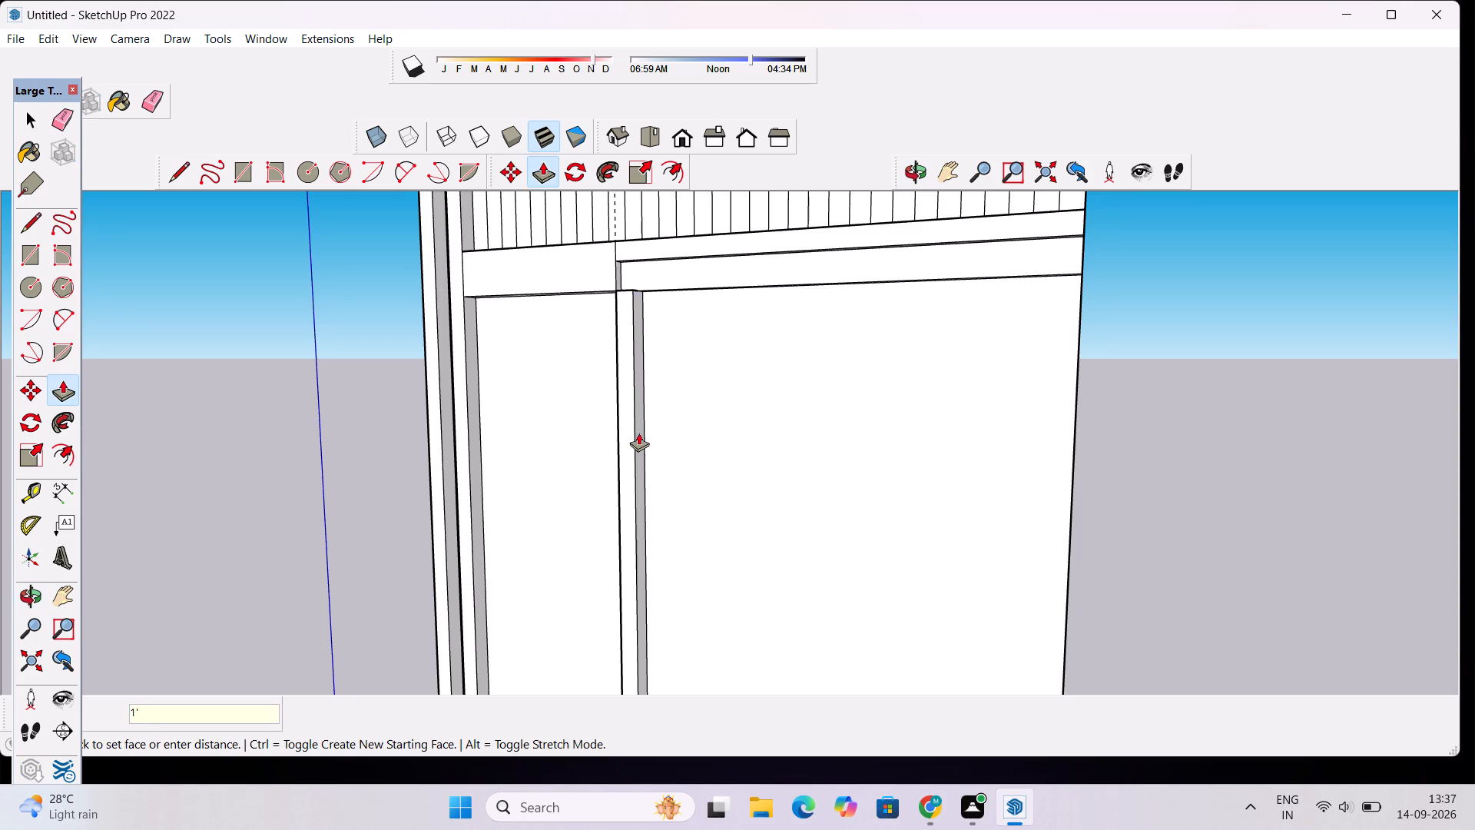
Push/Pull the side face at the wide bay's outer end 1' inward to form a pillar at the facade corner.
{"action": "scroll", "coordinate": [638, 433], "scroll_direction": "down", "scroll_amount": 5}
{"action": "left_click", "coordinate": [903, 178]}
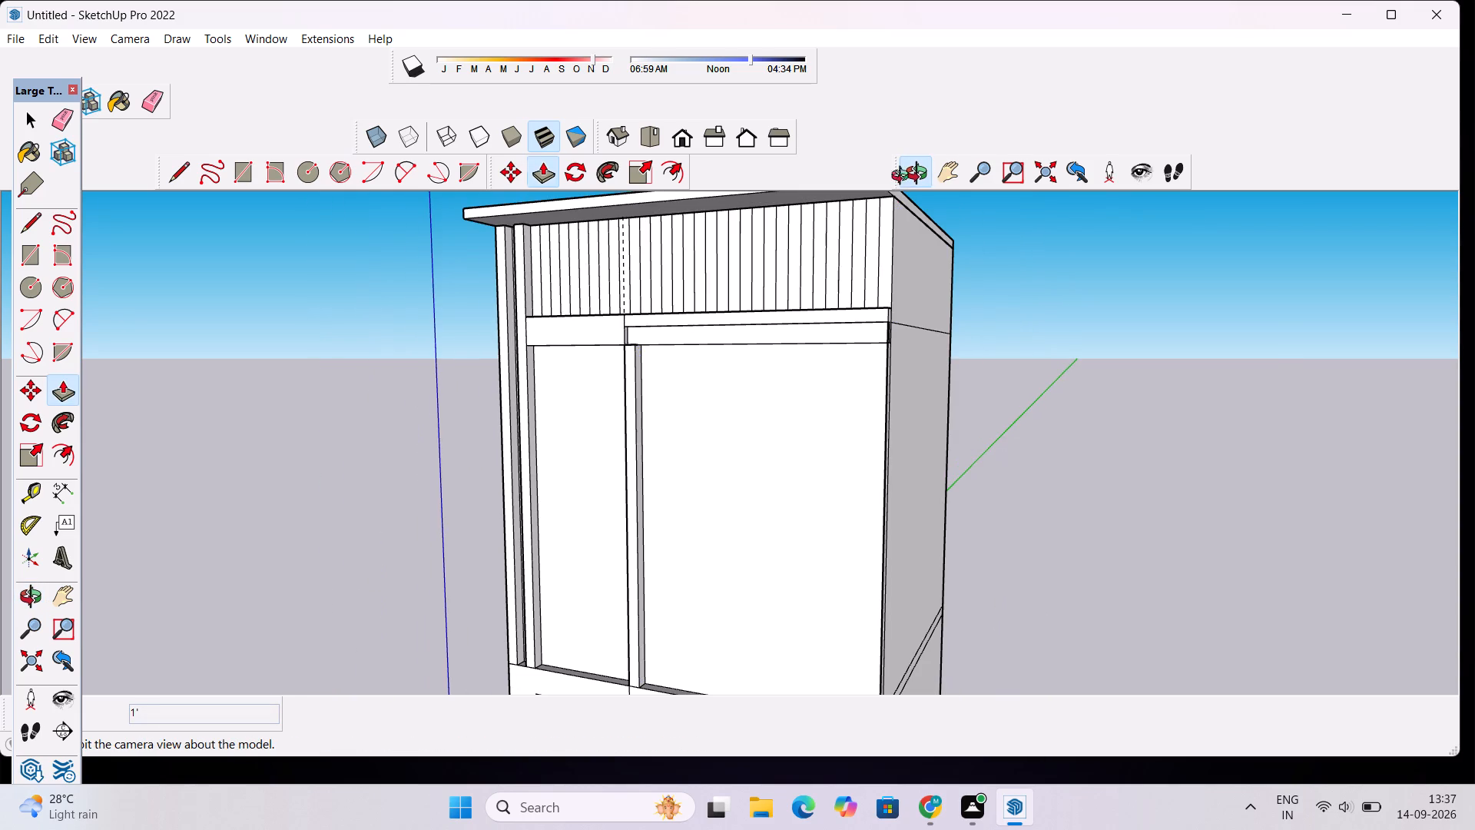
{"action": "left_click_drag", "start_coordinate": [804, 344], "coordinate": [1002, 357]}
{"action": "scroll", "coordinate": [1006, 358], "scroll_direction": "up", "scroll_amount": 5}
{"action": "left_click_drag", "start_coordinate": [883, 409], "coordinate": [1033, 431]}
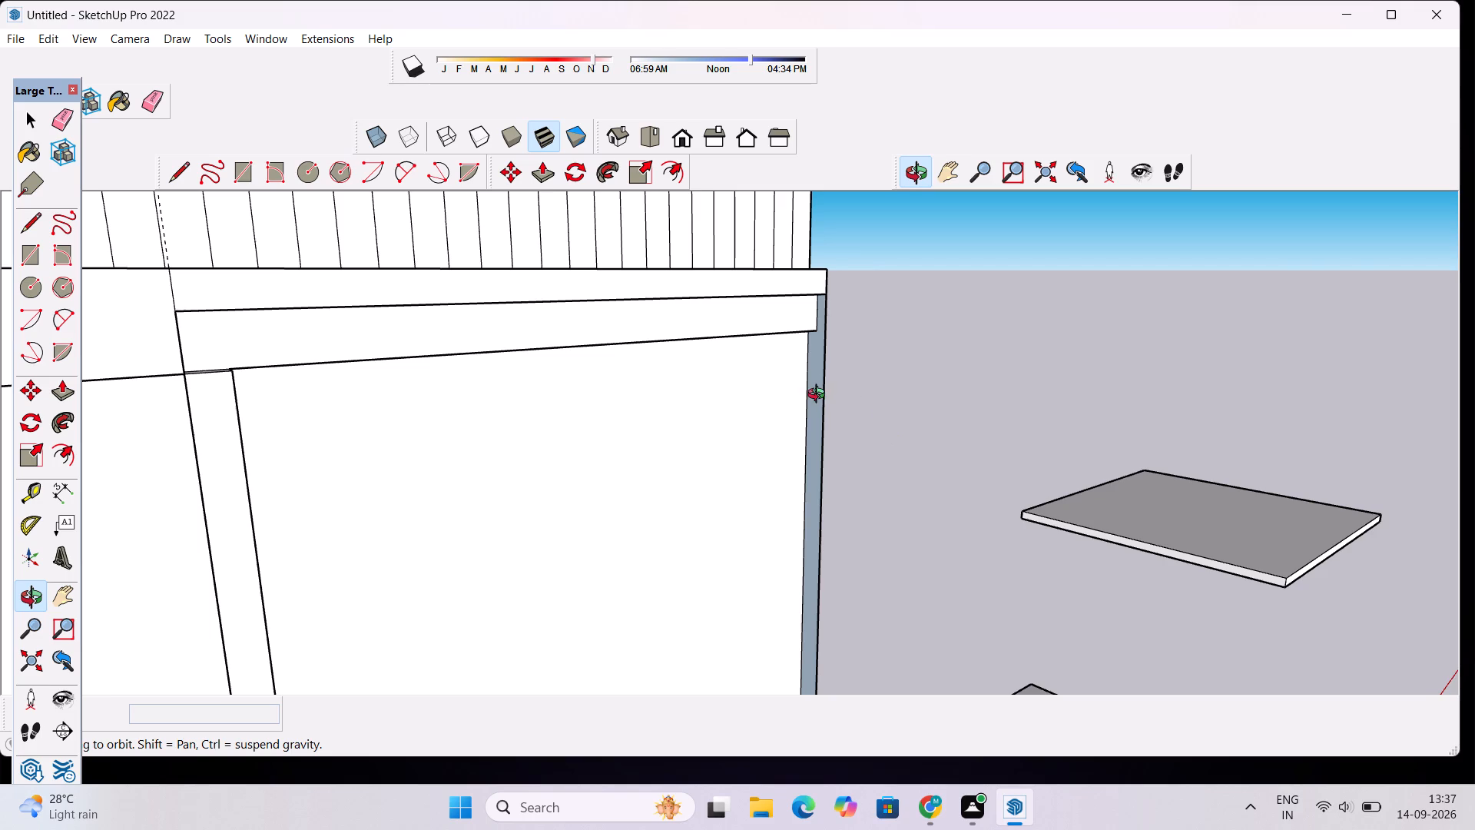
{"action": "scroll", "coordinate": [820, 396], "scroll_direction": "up", "scroll_amount": 1}
{"action": "key", "text": "space"}
{"action": "scroll", "coordinate": [837, 310], "scroll_direction": "up", "scroll_amount": 3}
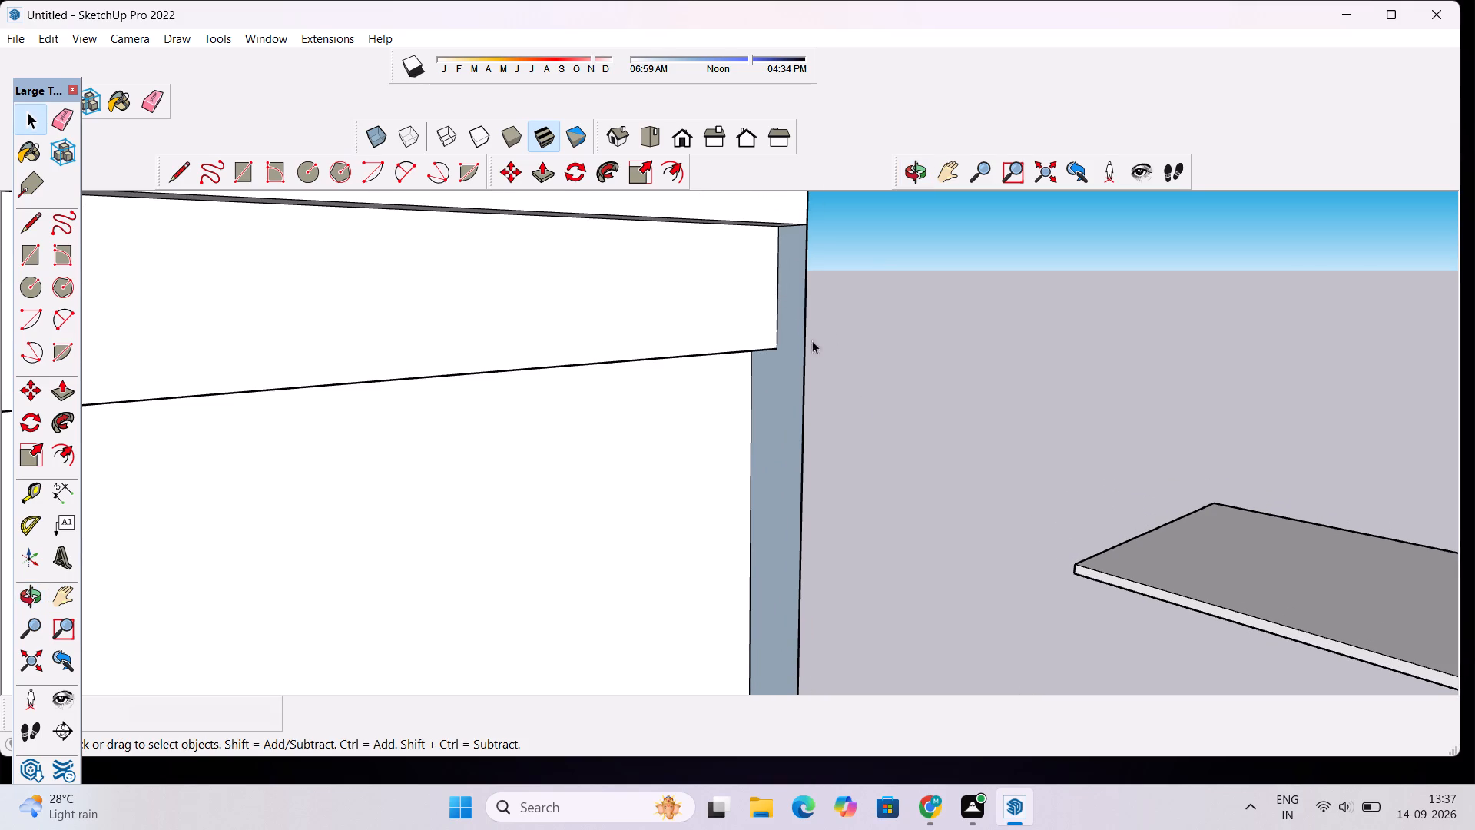
{"action": "left_click", "coordinate": [774, 403]}
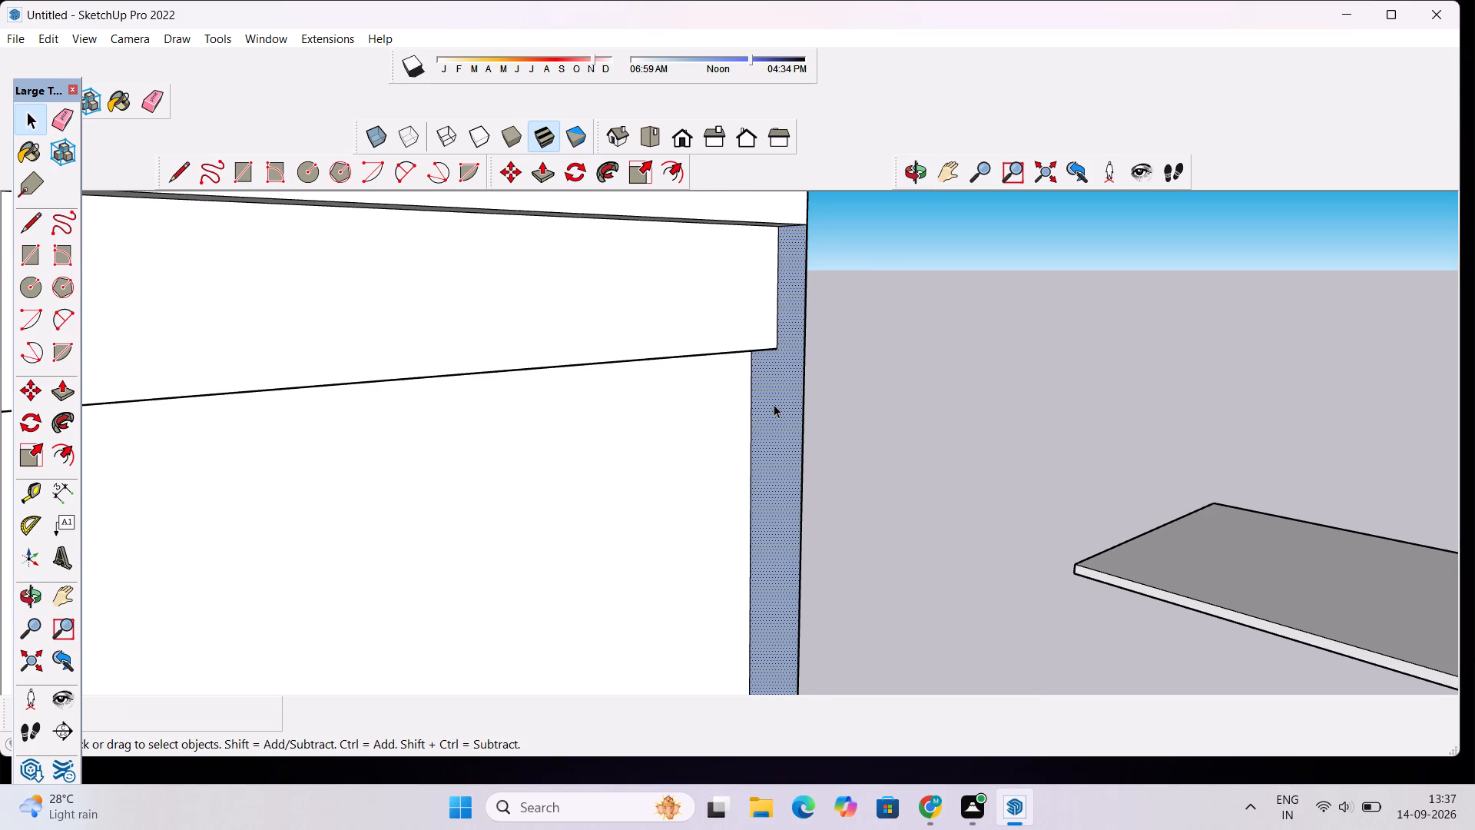
{"action": "key", "text": "p"}
{"action": "left_click", "coordinate": [774, 404]}
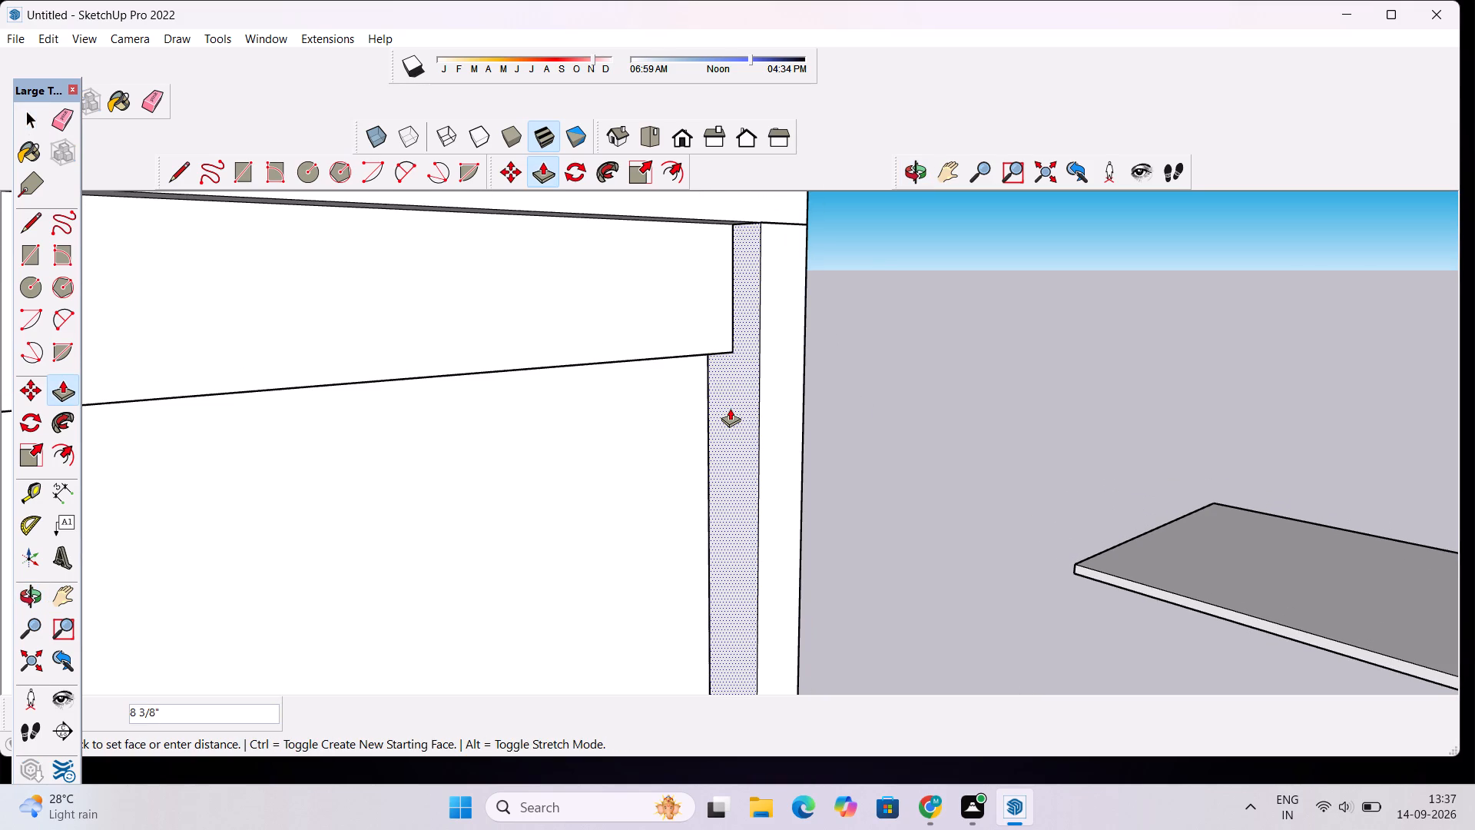
{"action": "type", "text": "1'"}
{"action": "key", "text": "Return"}
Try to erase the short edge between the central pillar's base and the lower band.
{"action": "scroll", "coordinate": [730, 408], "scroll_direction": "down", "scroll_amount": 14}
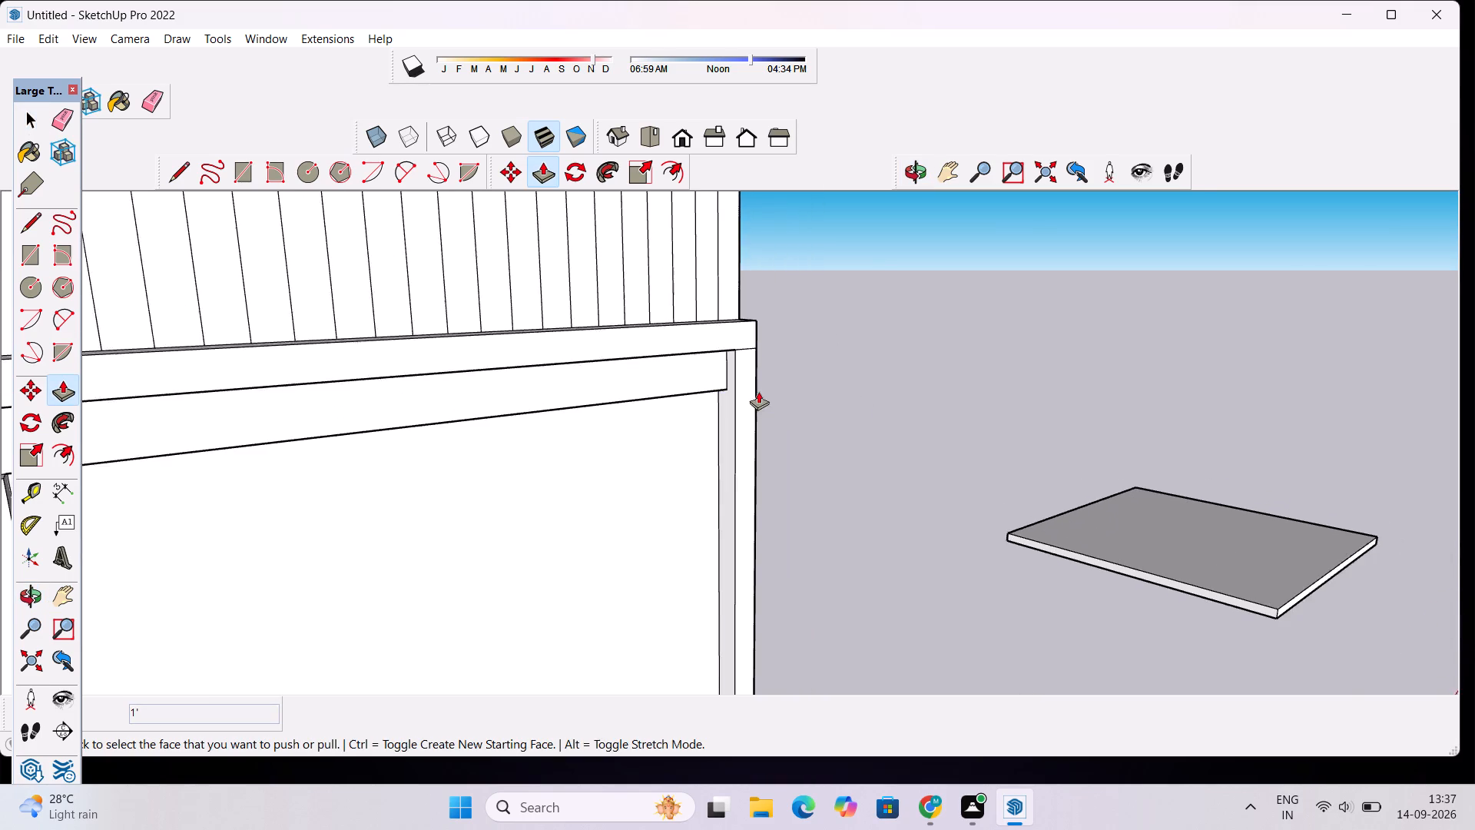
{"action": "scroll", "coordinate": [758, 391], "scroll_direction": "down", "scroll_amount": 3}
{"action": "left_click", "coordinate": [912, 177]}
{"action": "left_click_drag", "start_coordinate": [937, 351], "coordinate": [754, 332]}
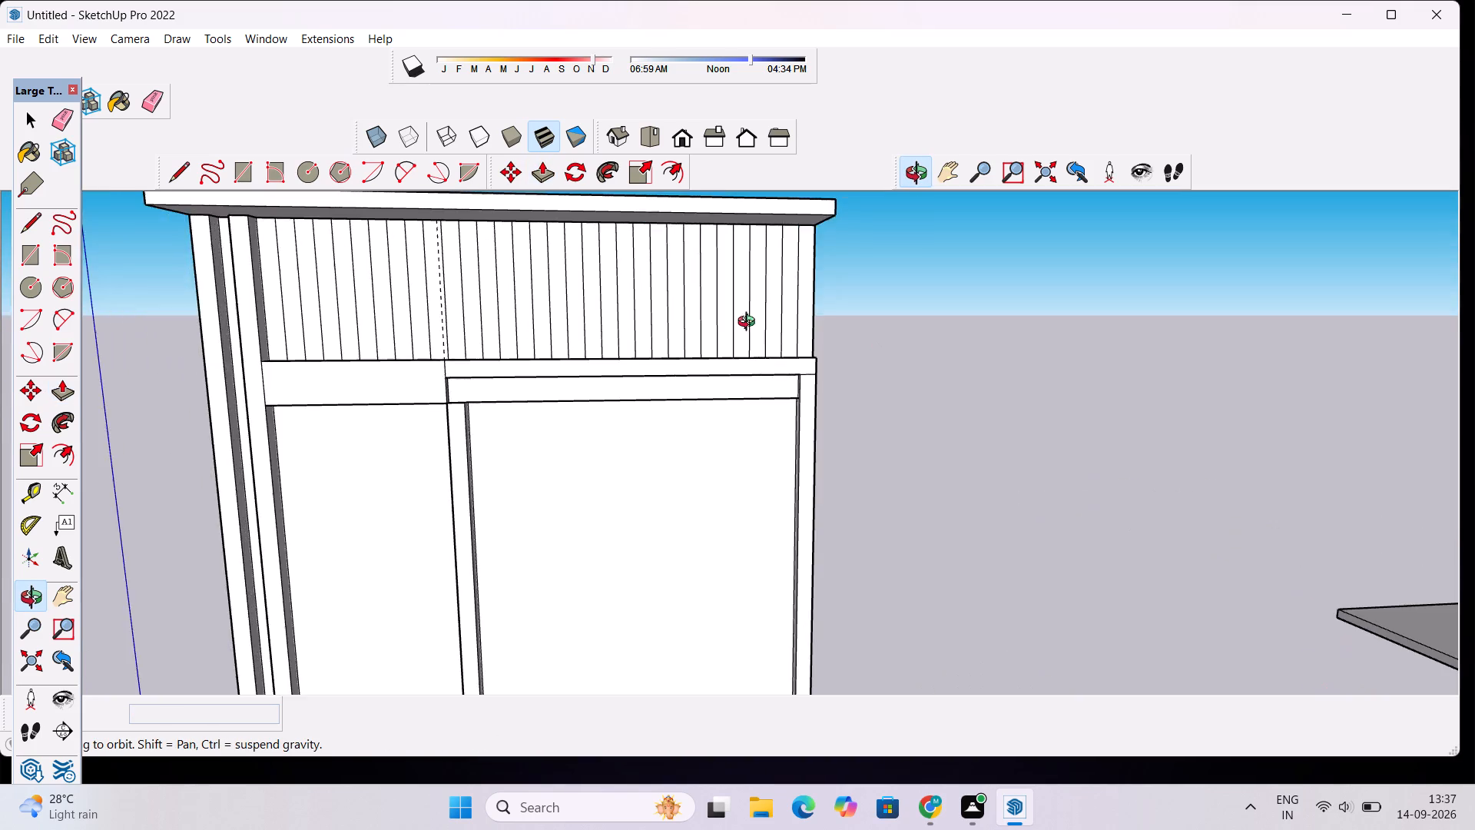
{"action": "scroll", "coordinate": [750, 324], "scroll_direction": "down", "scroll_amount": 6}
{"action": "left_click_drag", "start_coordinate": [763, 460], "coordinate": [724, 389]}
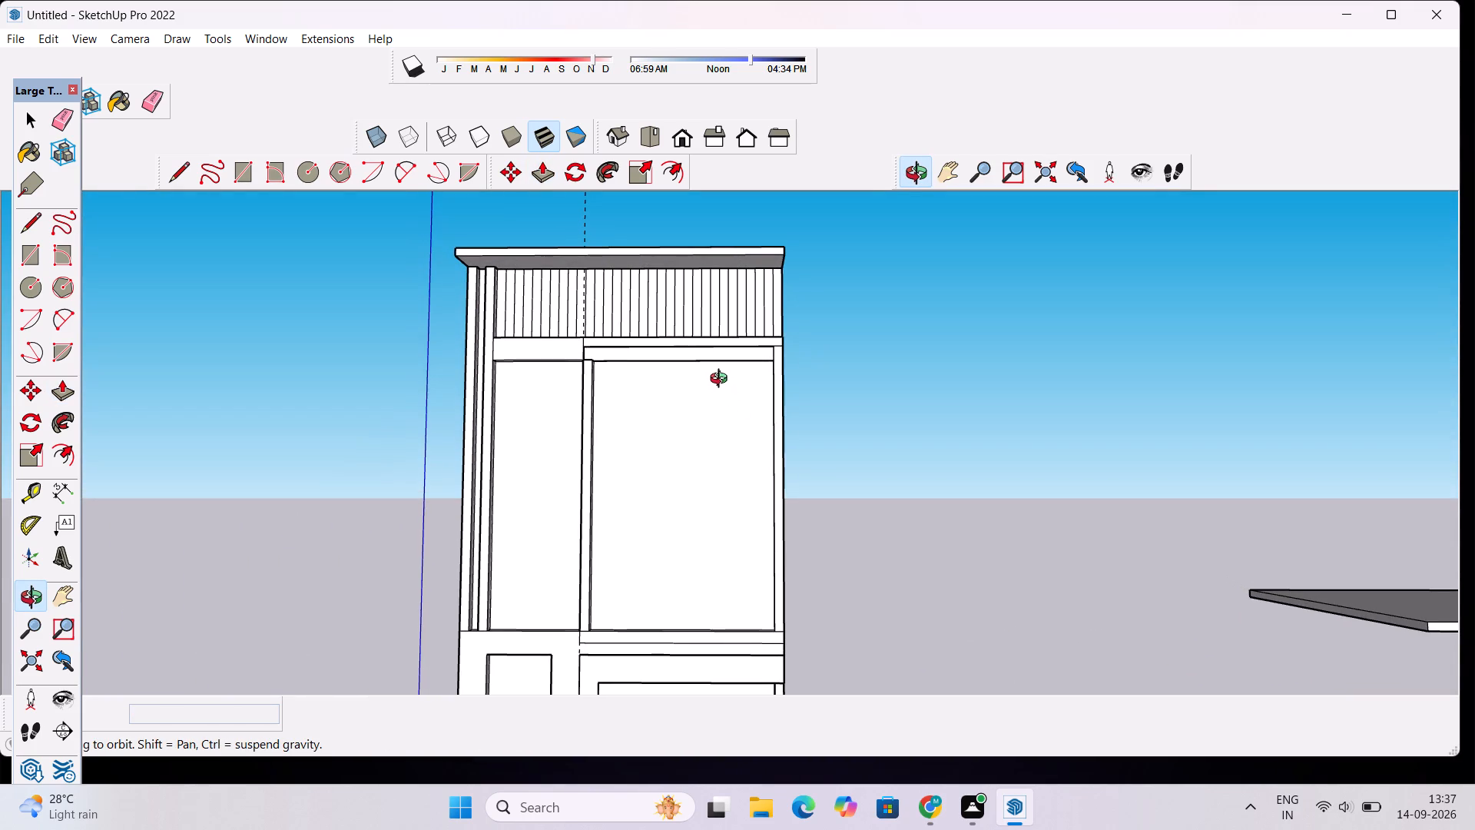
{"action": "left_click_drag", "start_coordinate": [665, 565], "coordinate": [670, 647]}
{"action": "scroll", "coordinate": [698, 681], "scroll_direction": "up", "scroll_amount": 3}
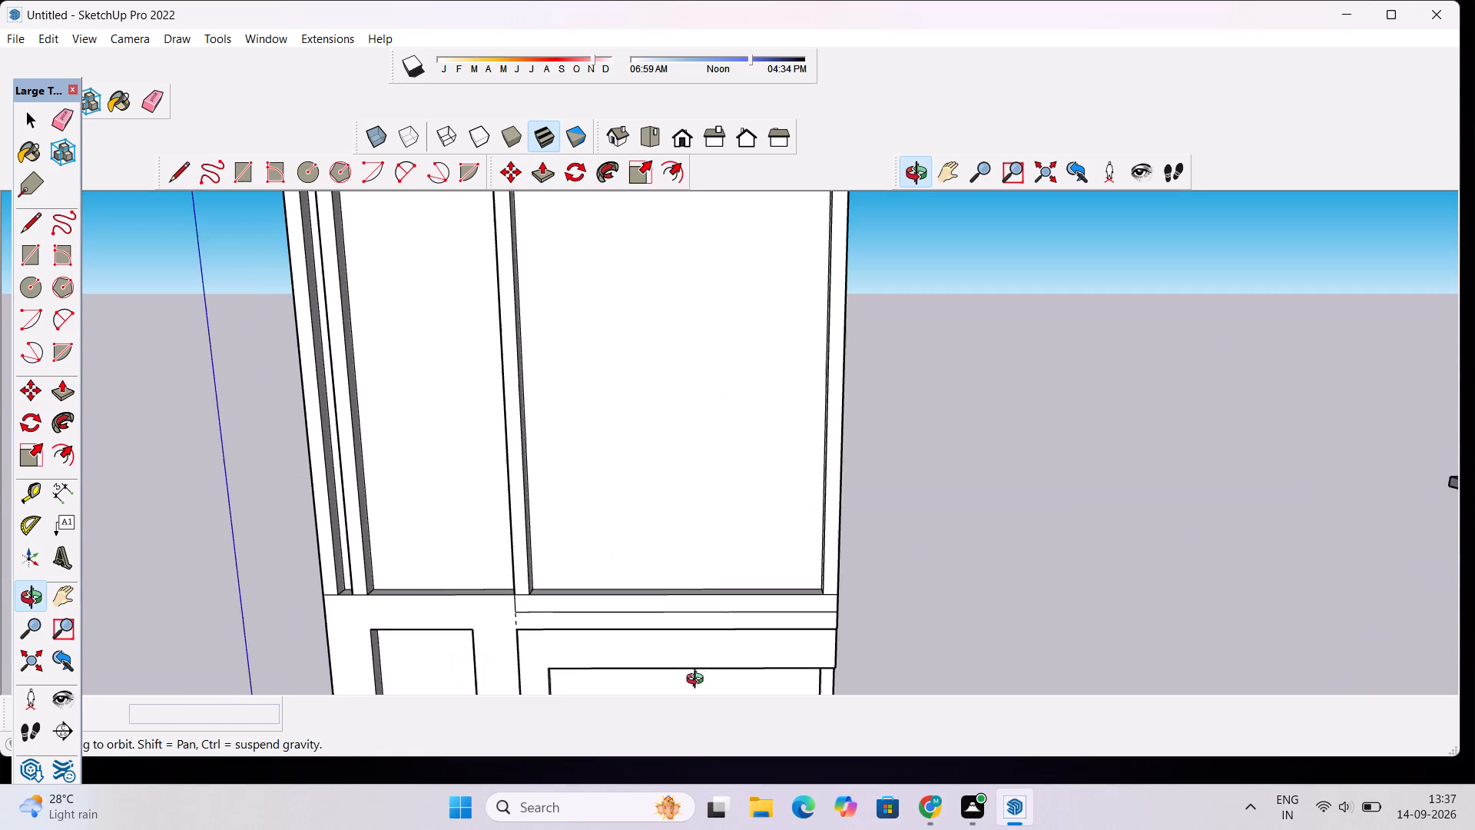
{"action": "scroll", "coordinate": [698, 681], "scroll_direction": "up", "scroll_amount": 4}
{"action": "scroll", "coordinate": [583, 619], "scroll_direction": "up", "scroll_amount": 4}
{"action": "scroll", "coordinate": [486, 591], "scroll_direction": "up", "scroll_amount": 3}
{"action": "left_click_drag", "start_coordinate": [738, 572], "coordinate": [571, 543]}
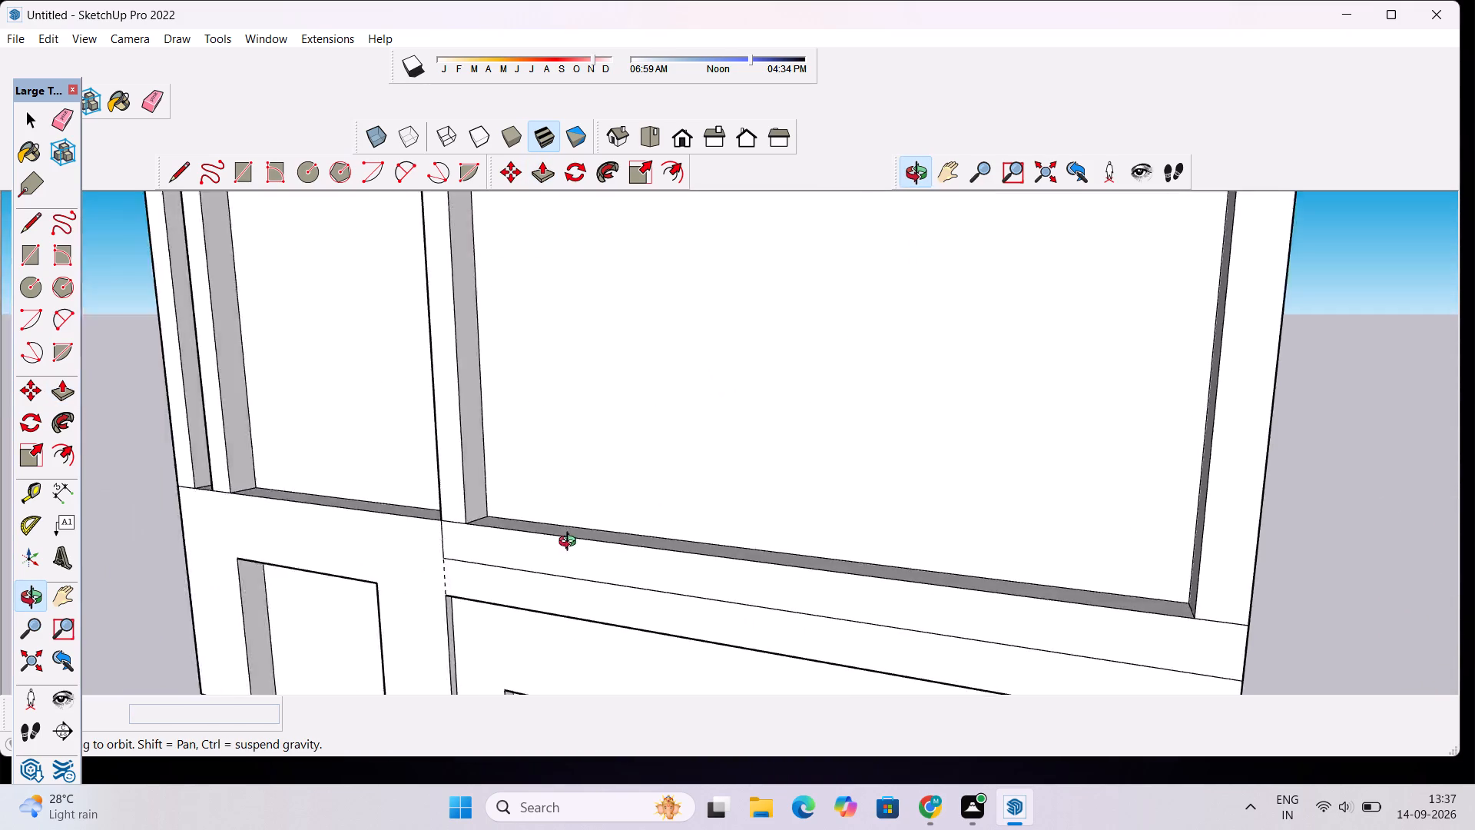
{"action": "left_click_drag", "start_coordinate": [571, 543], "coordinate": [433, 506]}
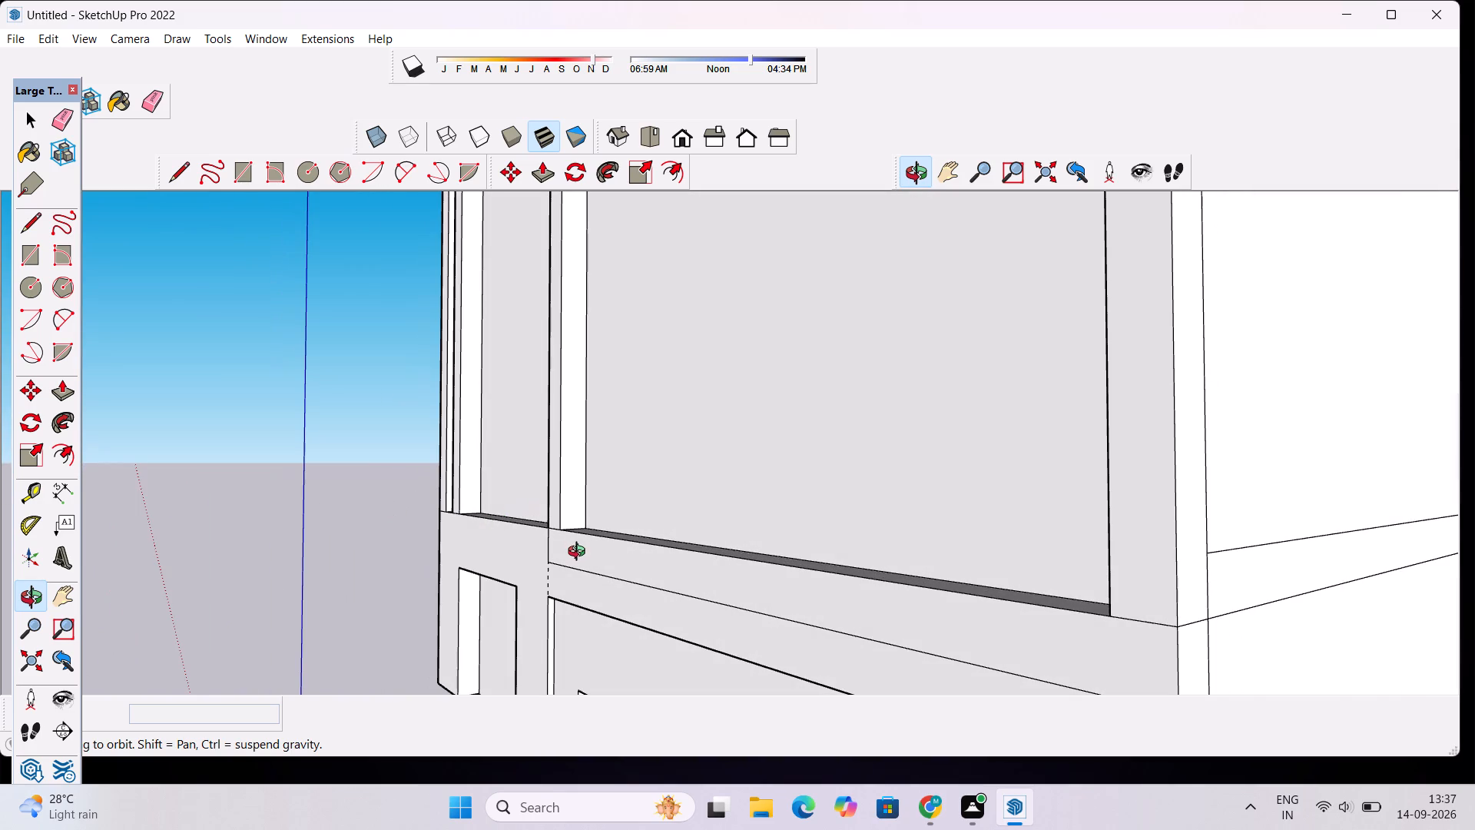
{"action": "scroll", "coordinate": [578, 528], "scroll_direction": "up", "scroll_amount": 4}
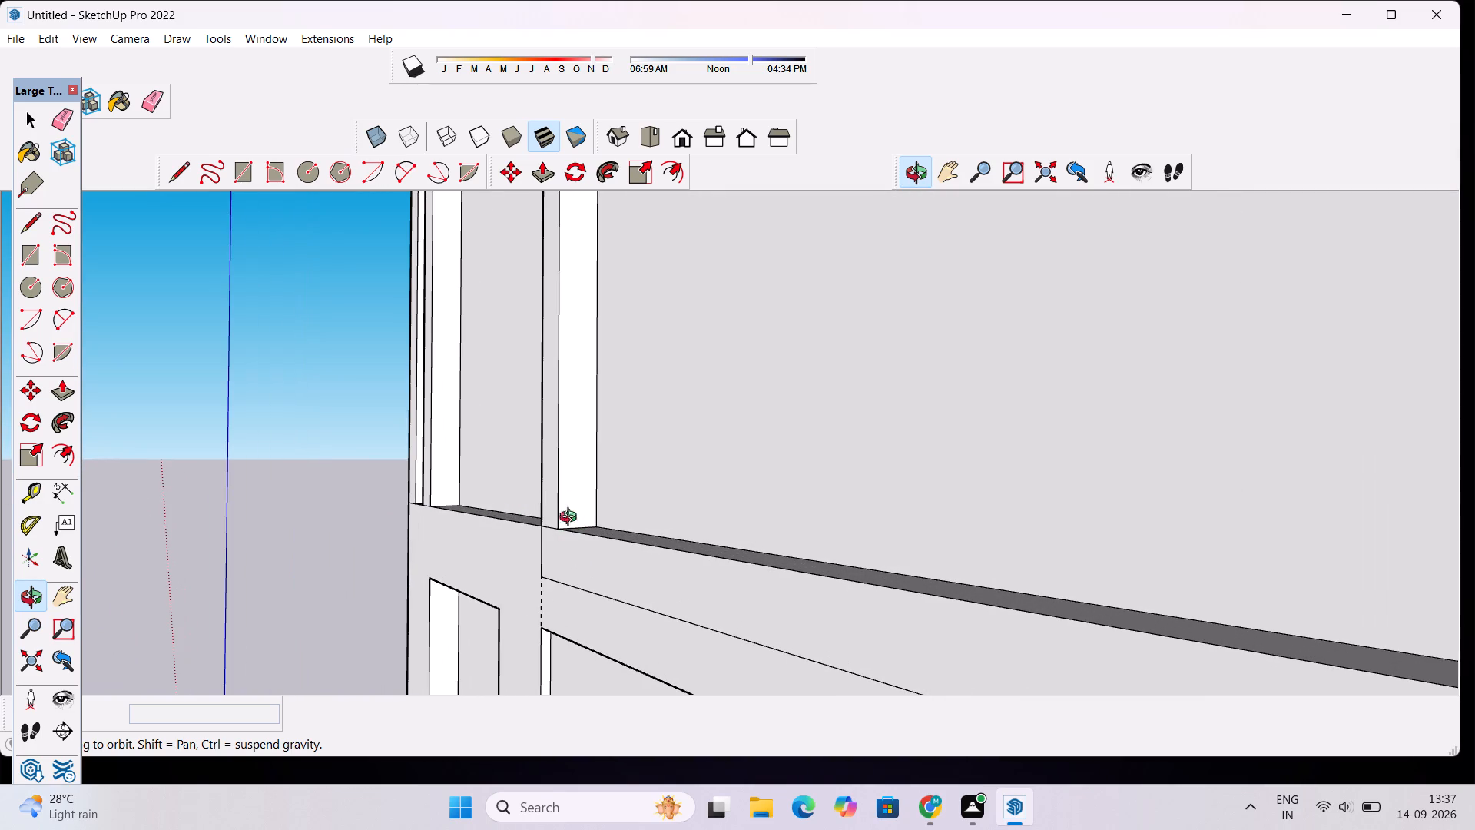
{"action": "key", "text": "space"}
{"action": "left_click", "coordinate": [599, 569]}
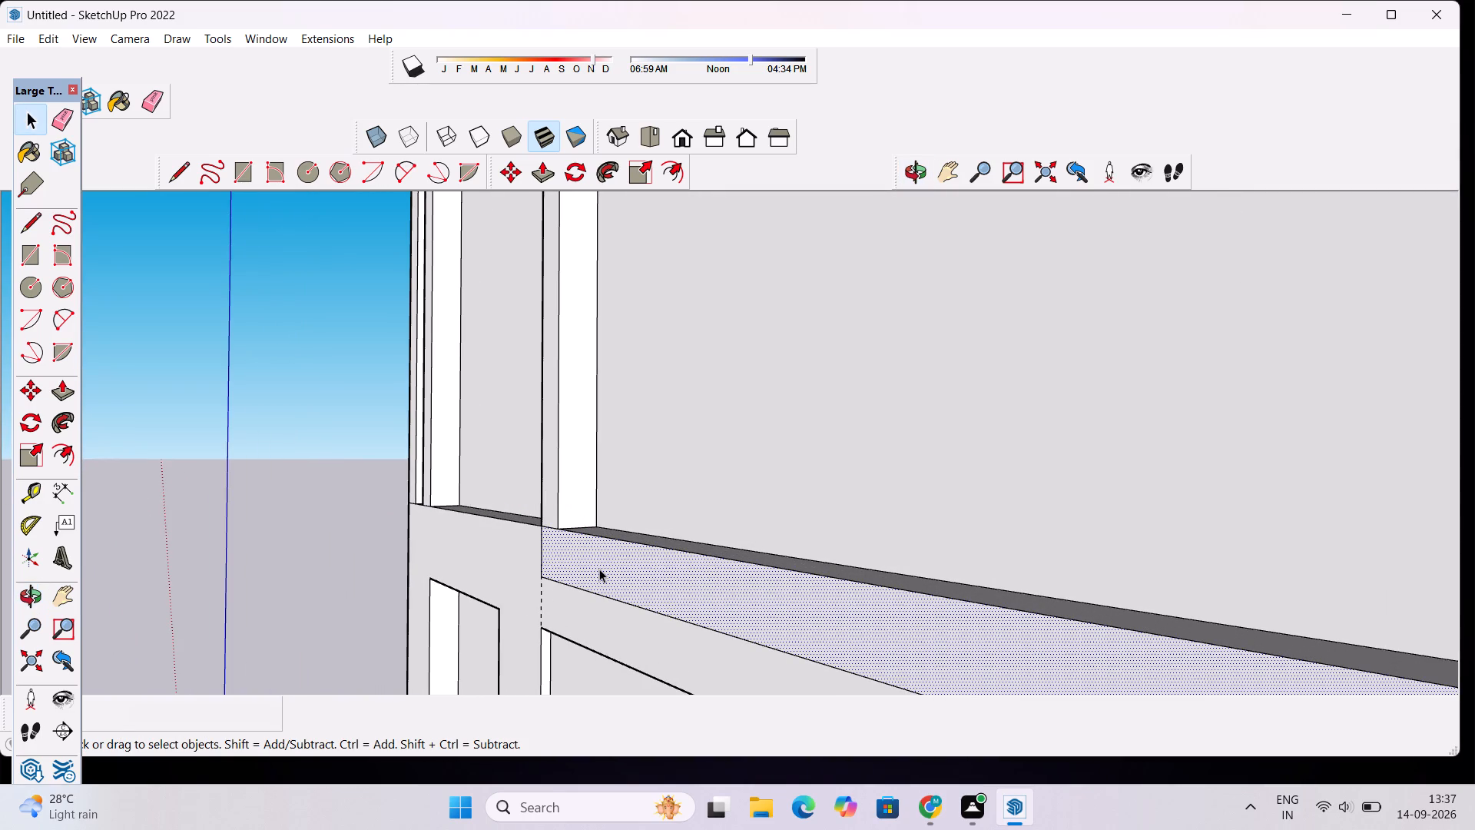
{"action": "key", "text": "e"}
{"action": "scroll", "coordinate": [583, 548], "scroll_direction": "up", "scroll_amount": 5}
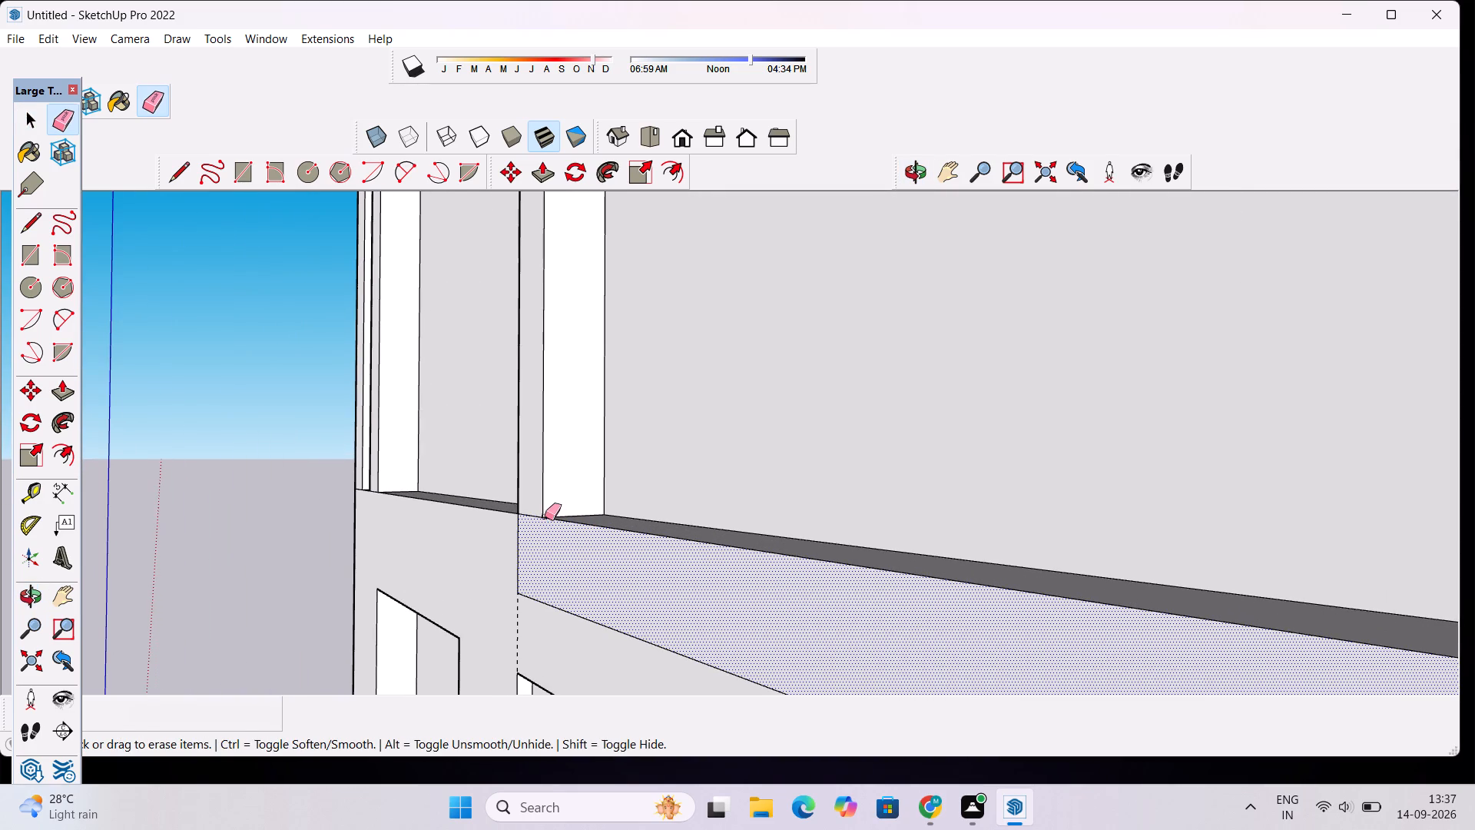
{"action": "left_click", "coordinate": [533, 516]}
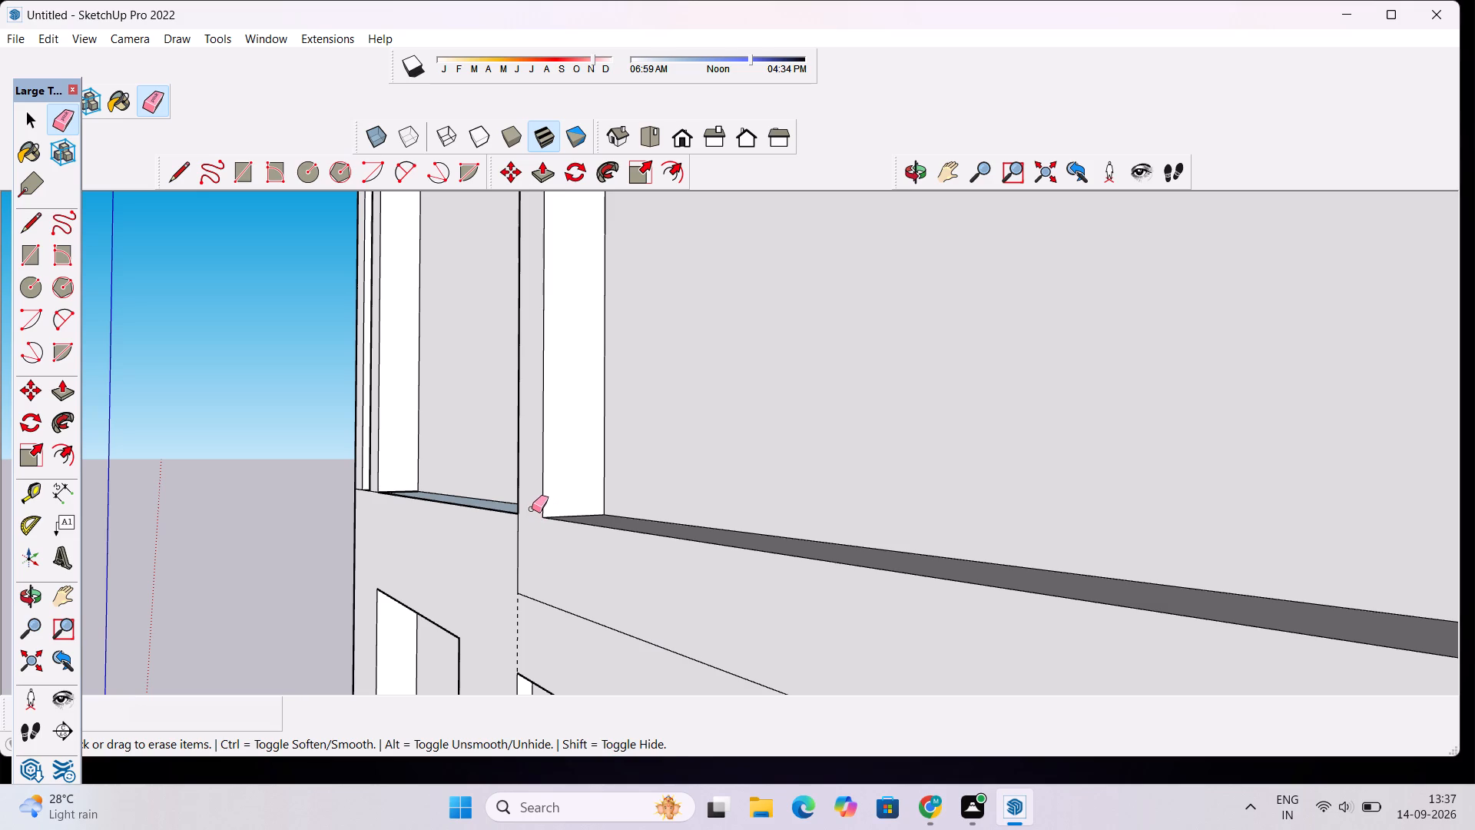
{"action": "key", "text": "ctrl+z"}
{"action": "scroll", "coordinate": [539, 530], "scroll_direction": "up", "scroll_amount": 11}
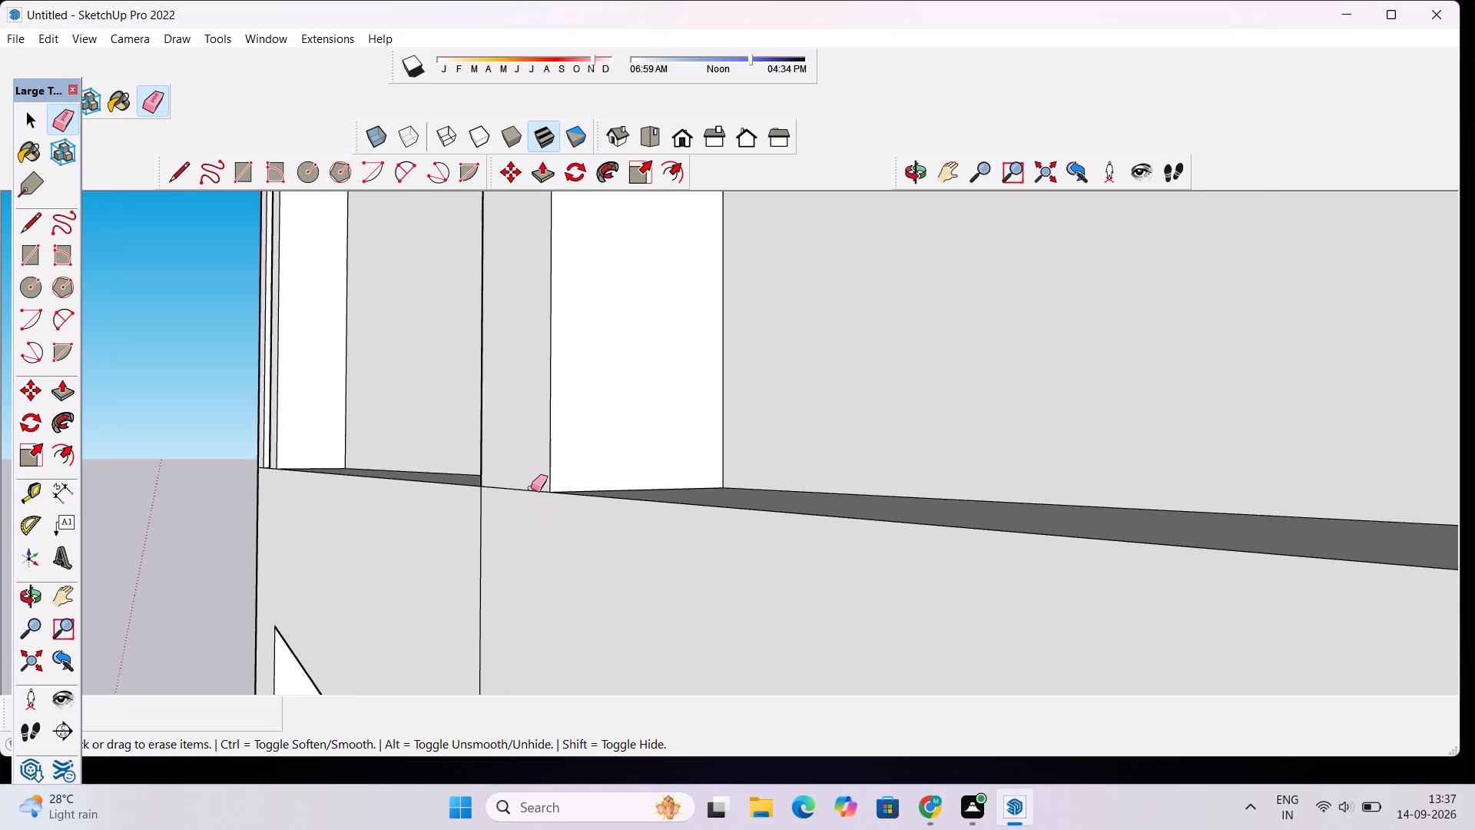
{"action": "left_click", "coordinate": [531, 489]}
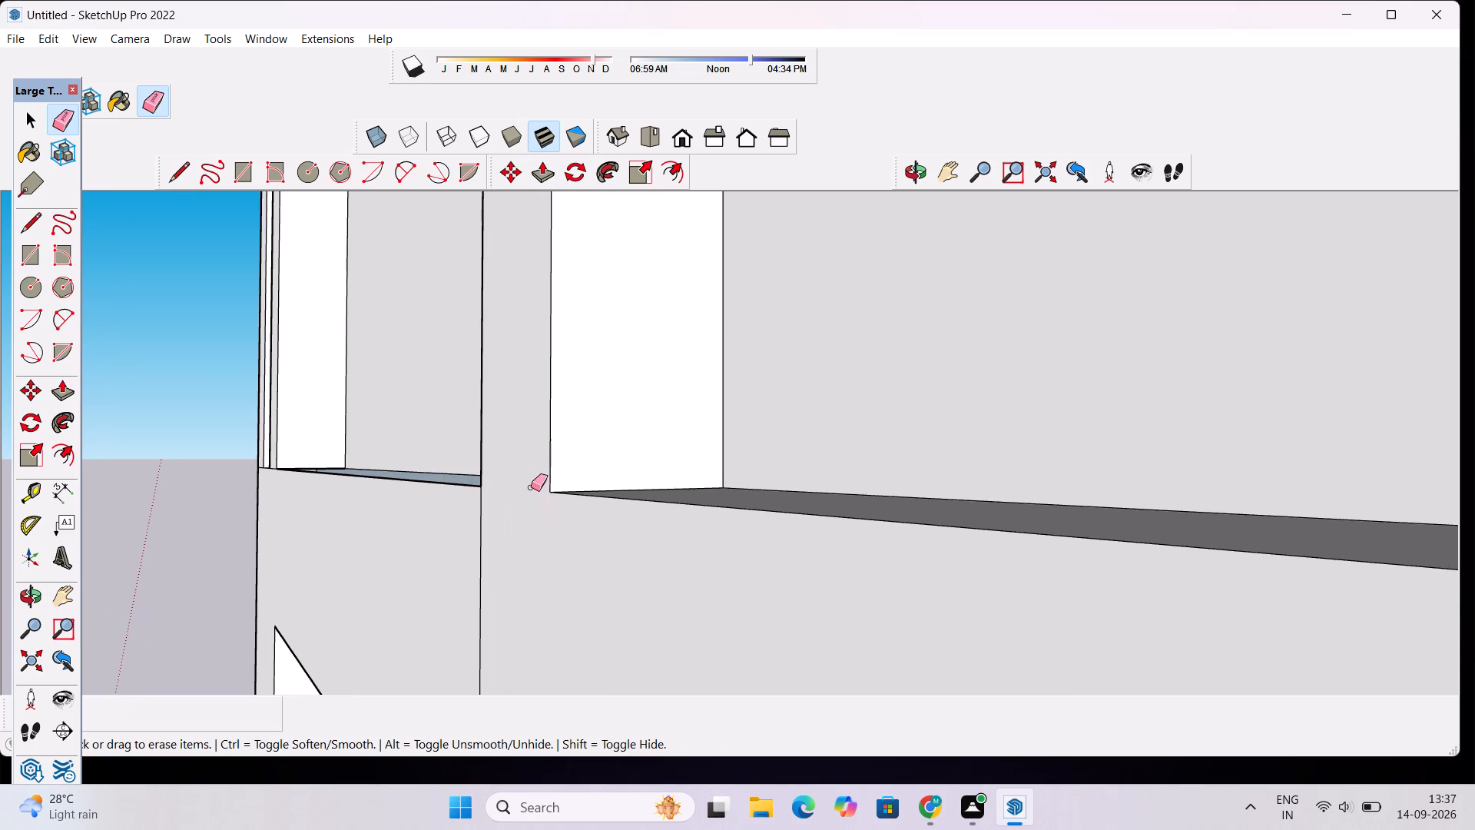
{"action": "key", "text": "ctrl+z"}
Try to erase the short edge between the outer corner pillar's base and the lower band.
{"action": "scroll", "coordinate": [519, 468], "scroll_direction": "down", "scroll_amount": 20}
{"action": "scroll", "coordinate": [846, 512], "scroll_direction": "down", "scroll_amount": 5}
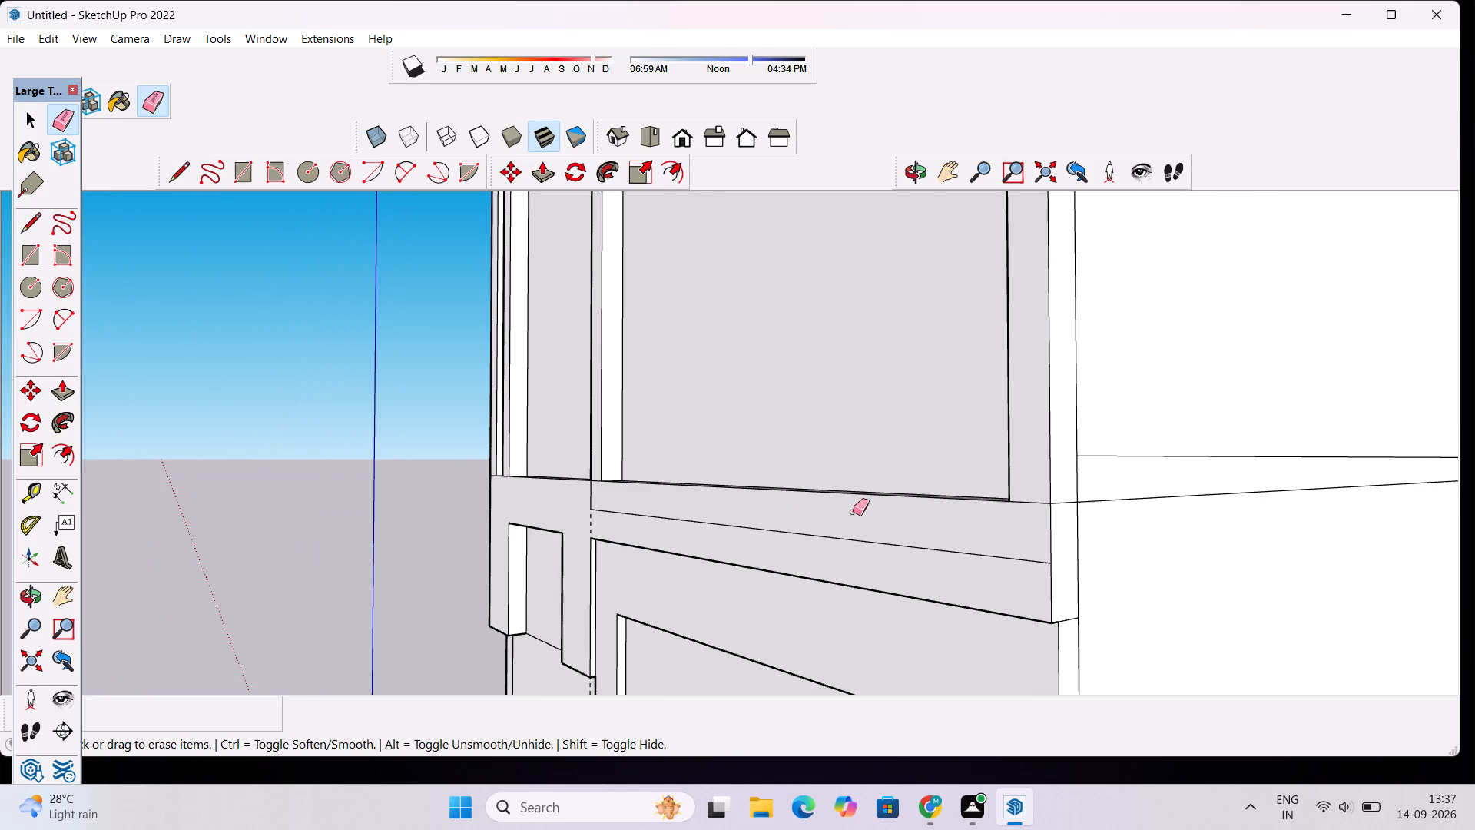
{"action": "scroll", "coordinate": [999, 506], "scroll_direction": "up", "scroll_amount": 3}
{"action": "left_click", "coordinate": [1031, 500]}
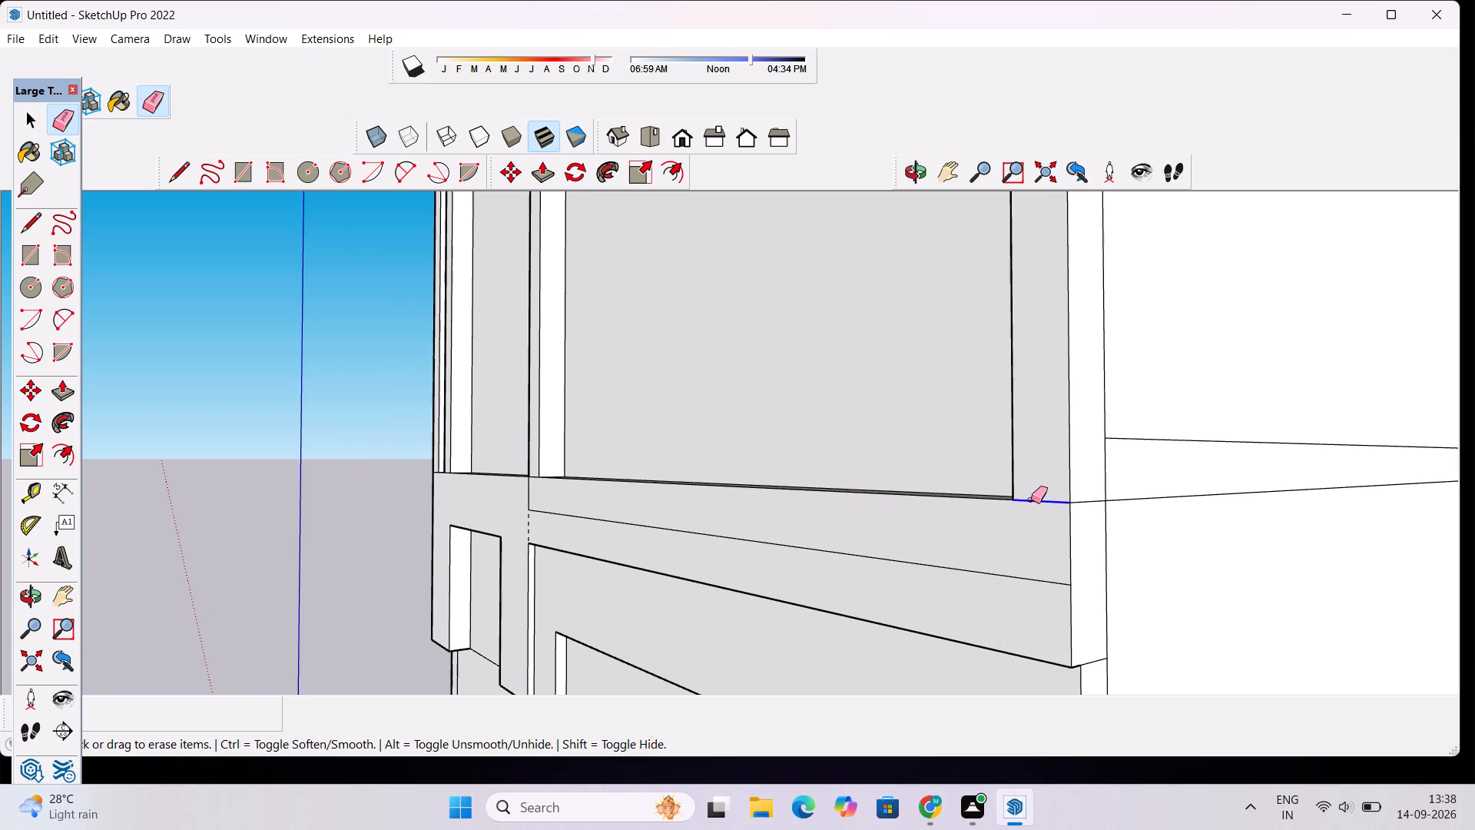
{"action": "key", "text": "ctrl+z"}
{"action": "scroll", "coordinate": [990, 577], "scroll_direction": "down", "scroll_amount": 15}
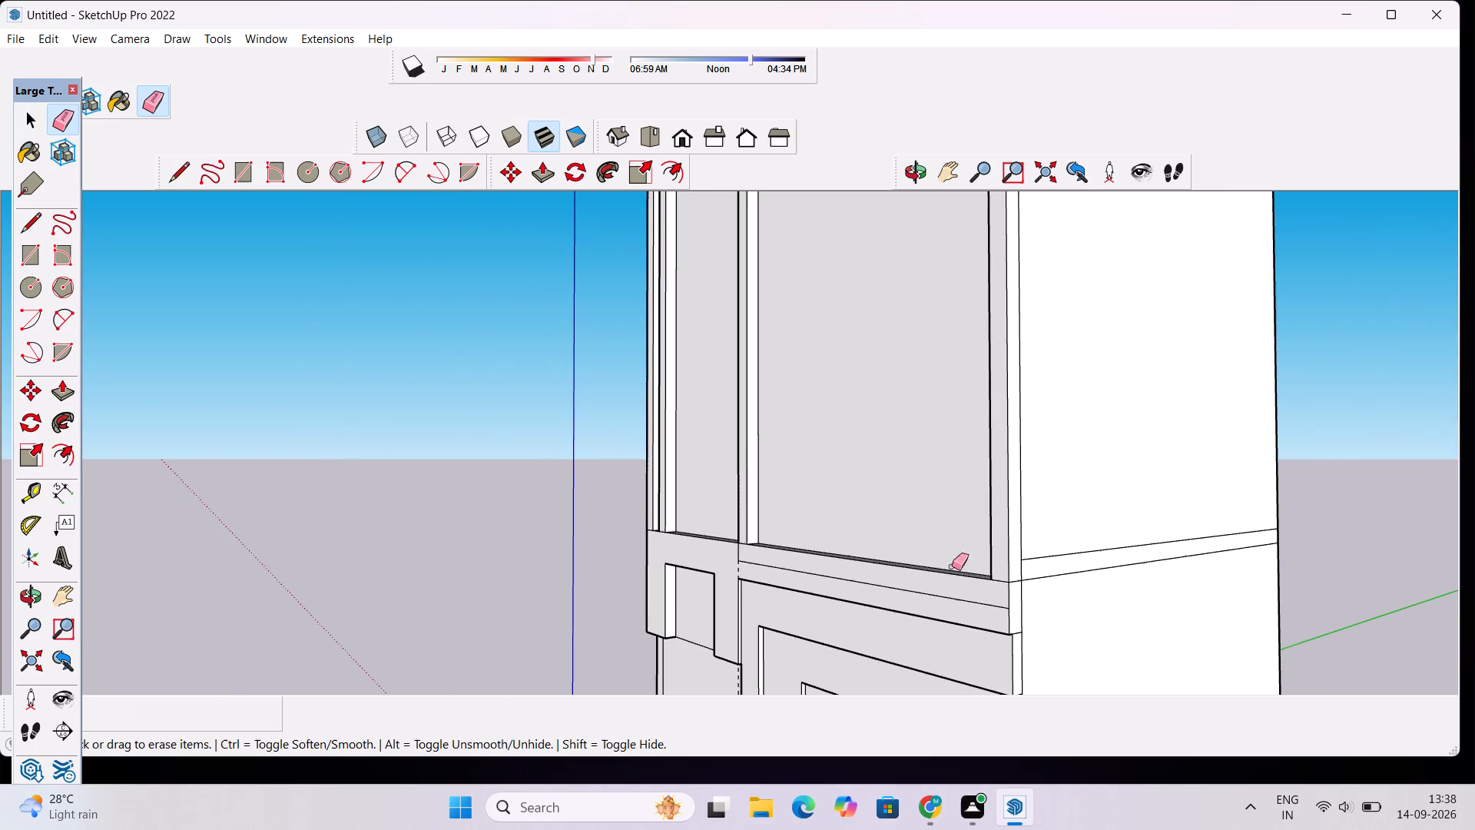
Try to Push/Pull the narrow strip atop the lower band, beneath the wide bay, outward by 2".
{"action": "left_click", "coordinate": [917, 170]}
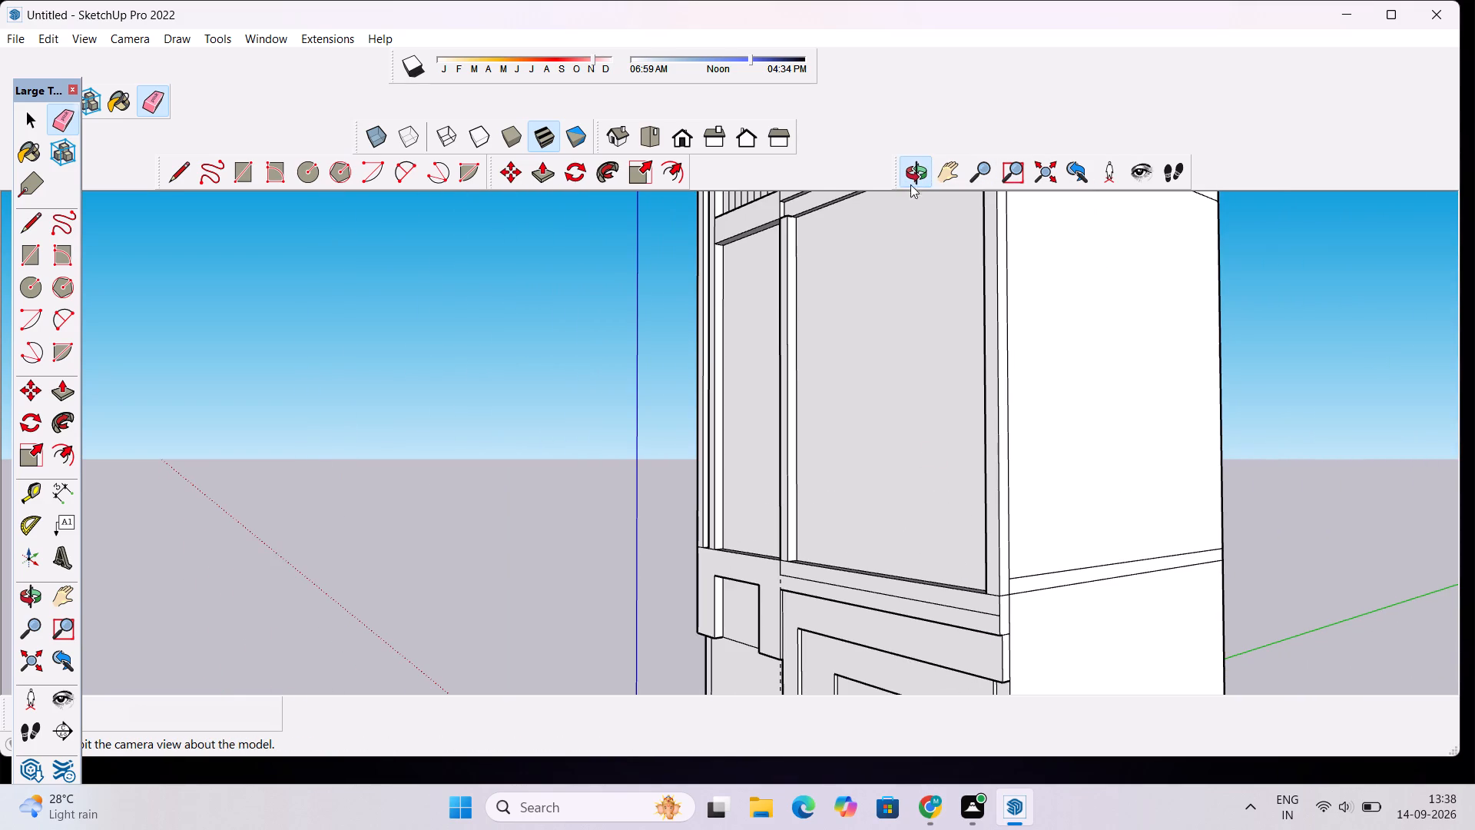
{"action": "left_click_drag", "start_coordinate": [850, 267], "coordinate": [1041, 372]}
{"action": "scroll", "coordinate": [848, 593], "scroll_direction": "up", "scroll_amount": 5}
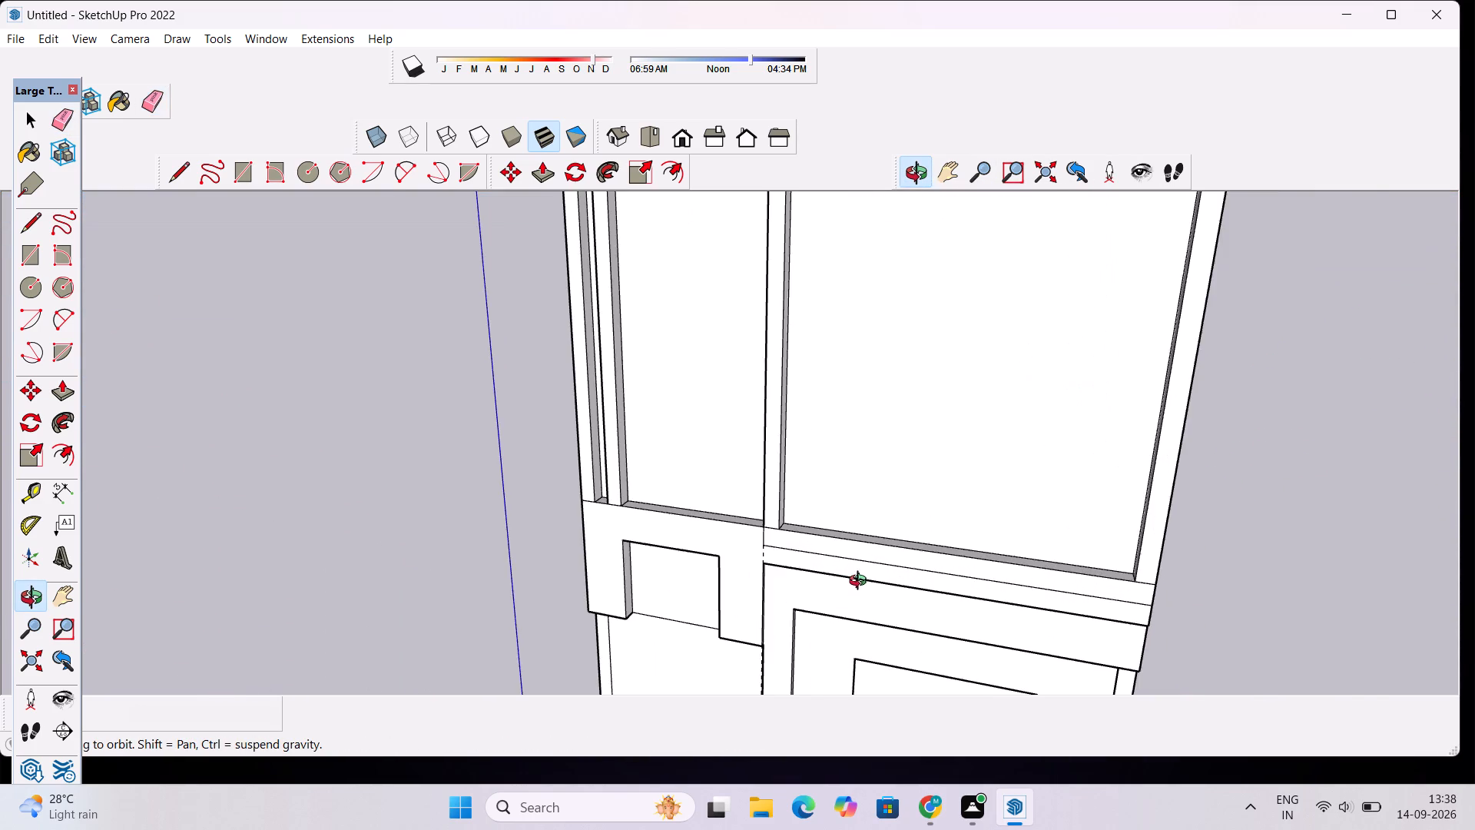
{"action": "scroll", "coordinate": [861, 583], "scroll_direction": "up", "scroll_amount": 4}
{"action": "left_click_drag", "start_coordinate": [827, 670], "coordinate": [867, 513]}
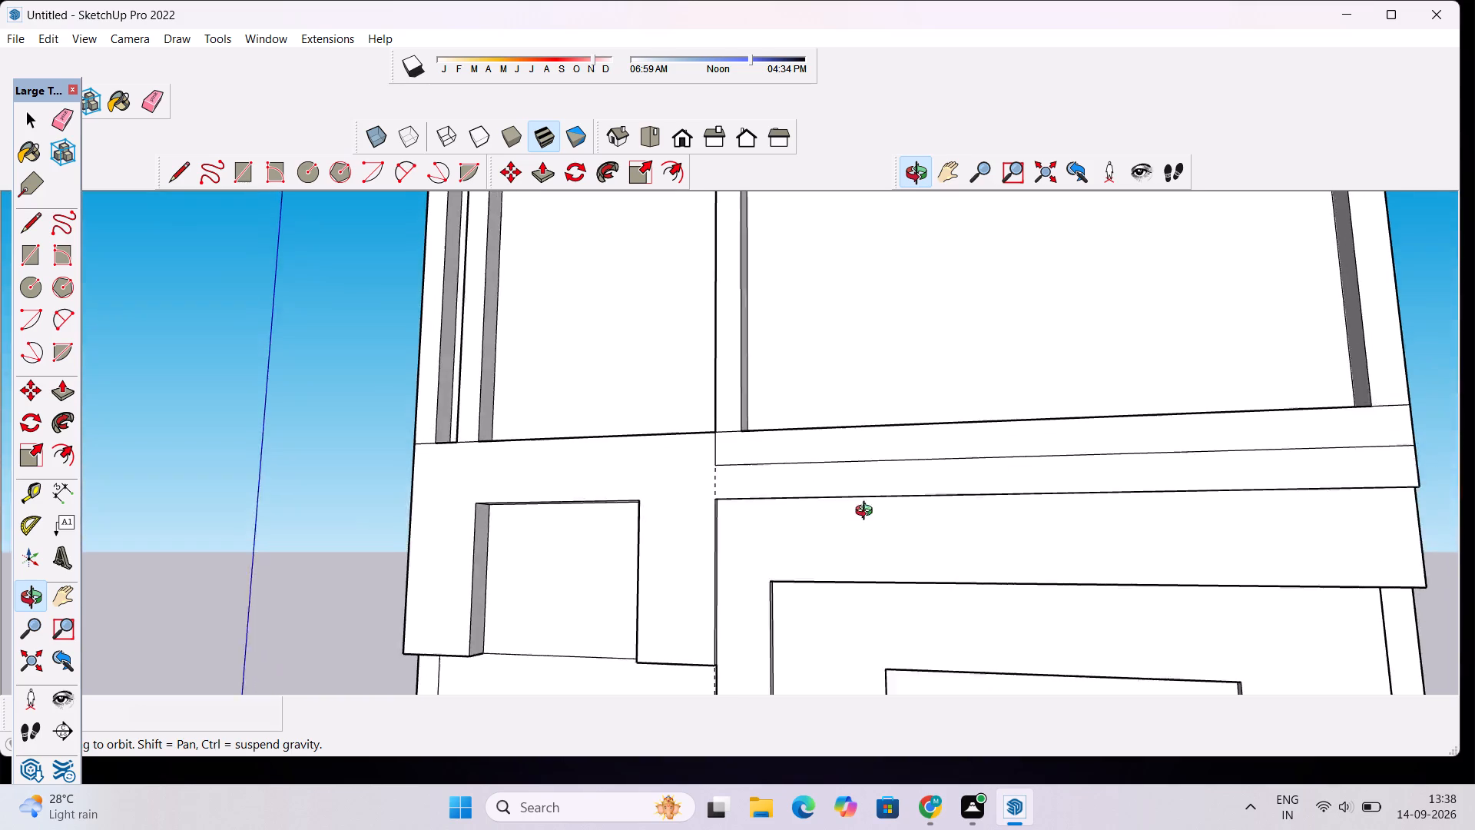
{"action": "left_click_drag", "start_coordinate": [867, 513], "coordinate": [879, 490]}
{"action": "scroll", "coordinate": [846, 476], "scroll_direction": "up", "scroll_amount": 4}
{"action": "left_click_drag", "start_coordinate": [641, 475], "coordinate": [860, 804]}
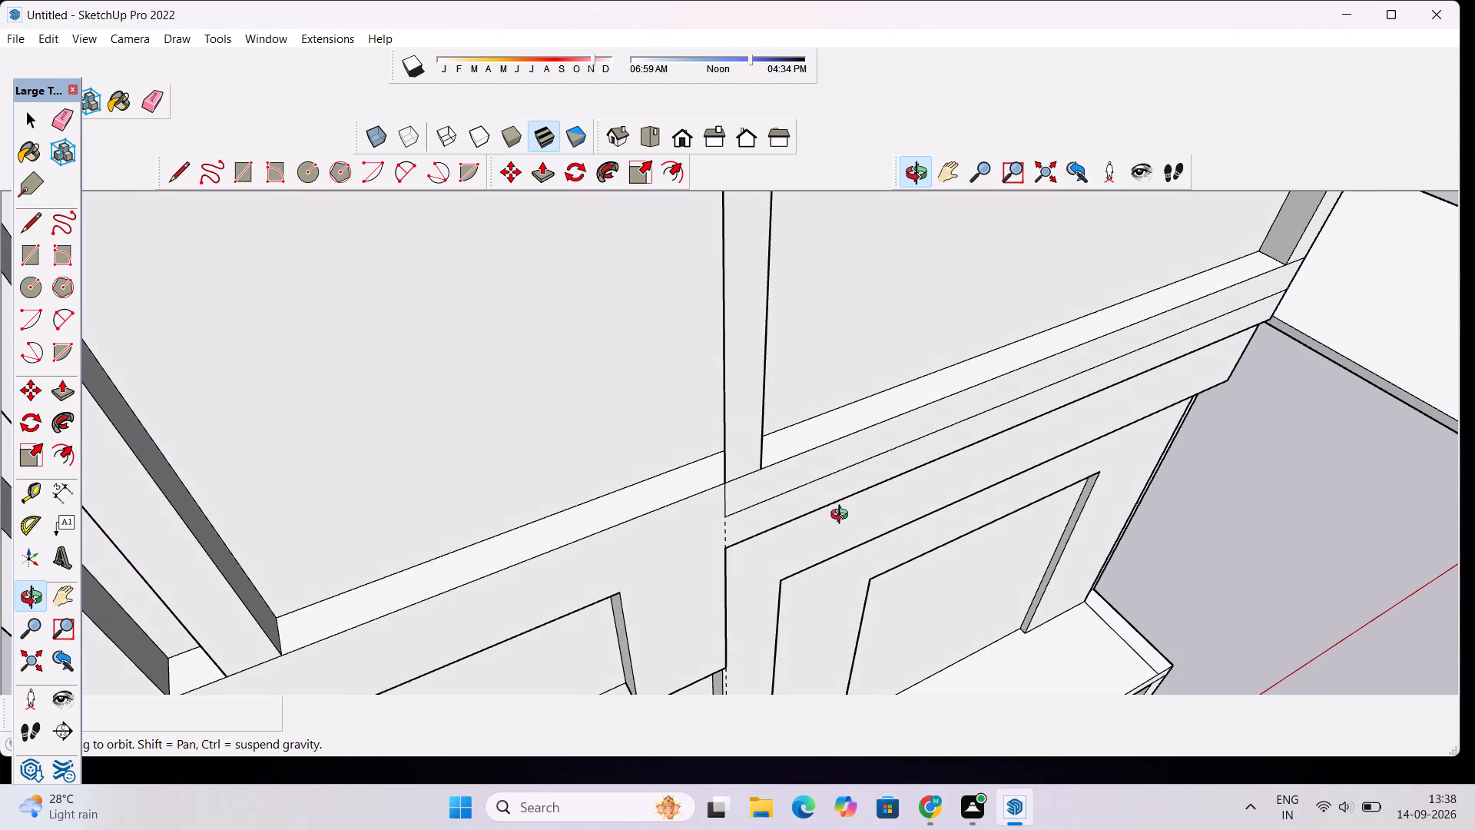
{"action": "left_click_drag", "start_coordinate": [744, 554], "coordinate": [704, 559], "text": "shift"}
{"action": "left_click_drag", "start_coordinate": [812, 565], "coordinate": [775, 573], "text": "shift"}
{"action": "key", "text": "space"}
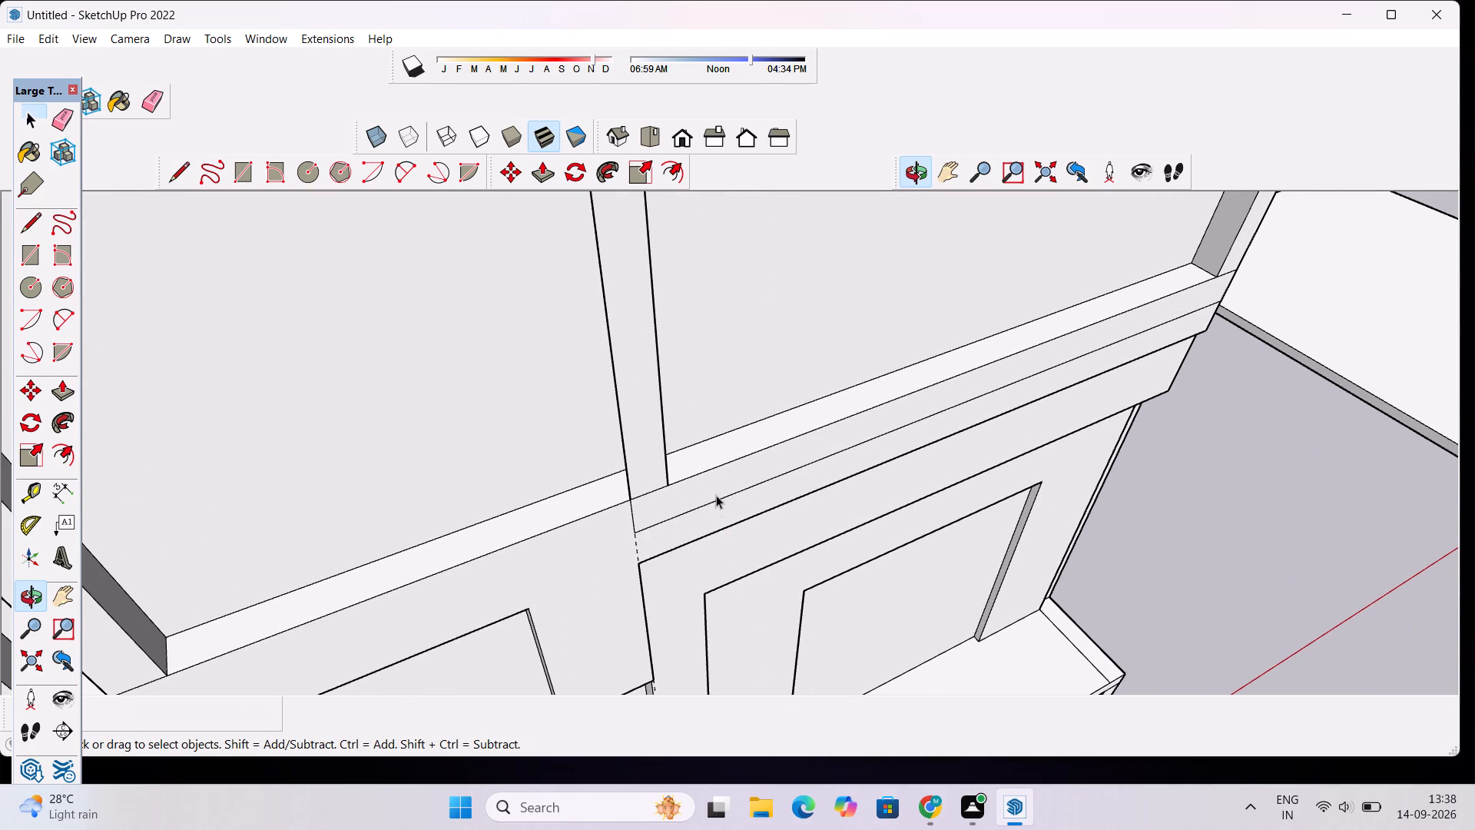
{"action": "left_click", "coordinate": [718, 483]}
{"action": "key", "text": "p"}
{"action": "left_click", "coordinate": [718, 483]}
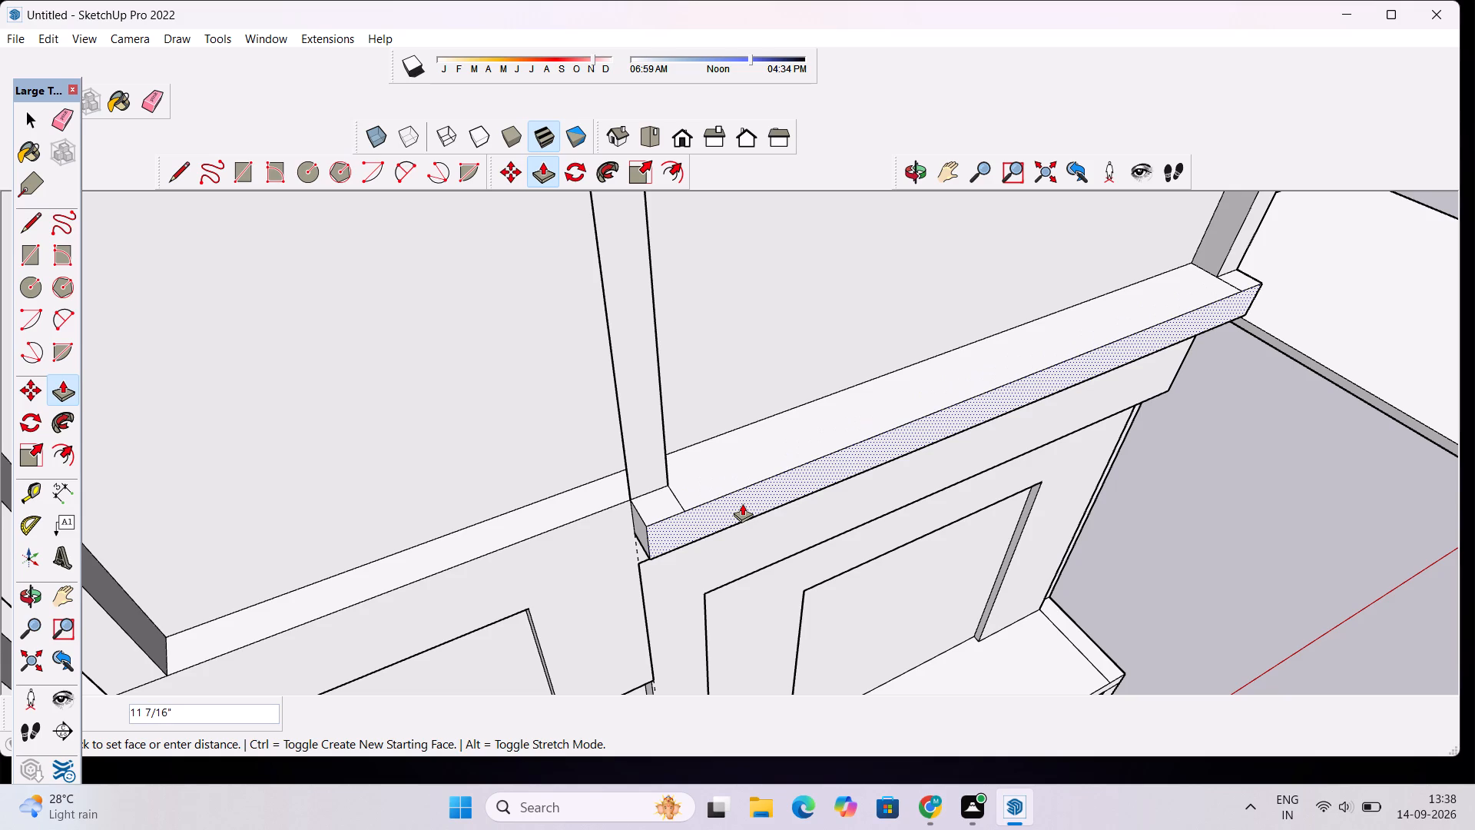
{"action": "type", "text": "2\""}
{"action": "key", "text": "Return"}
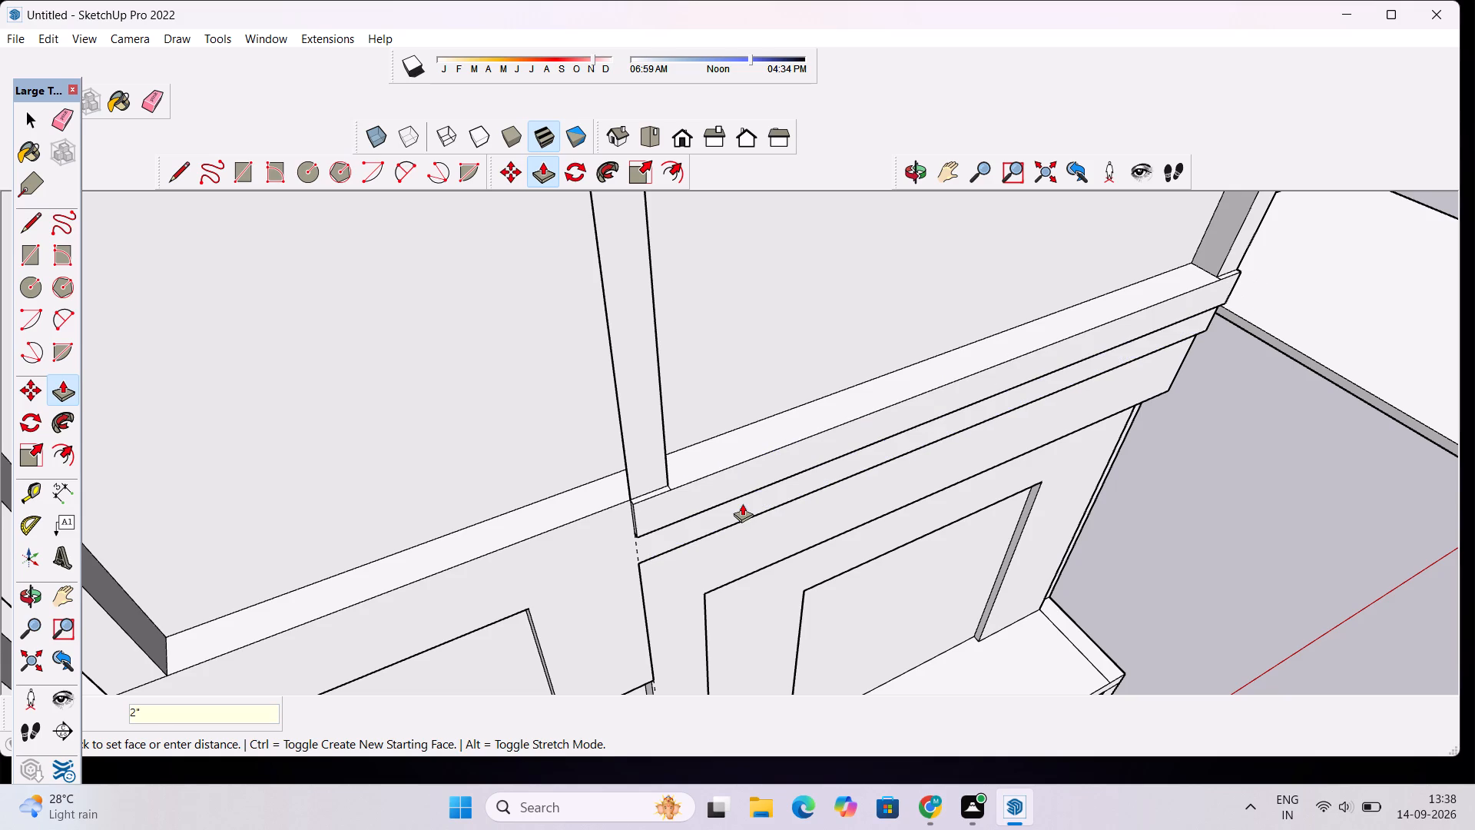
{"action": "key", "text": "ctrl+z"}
Push/Pull the narrow strip atop the lower band, beneath the wide bay, outward by 4".
{"action": "left_click", "coordinate": [728, 476]}
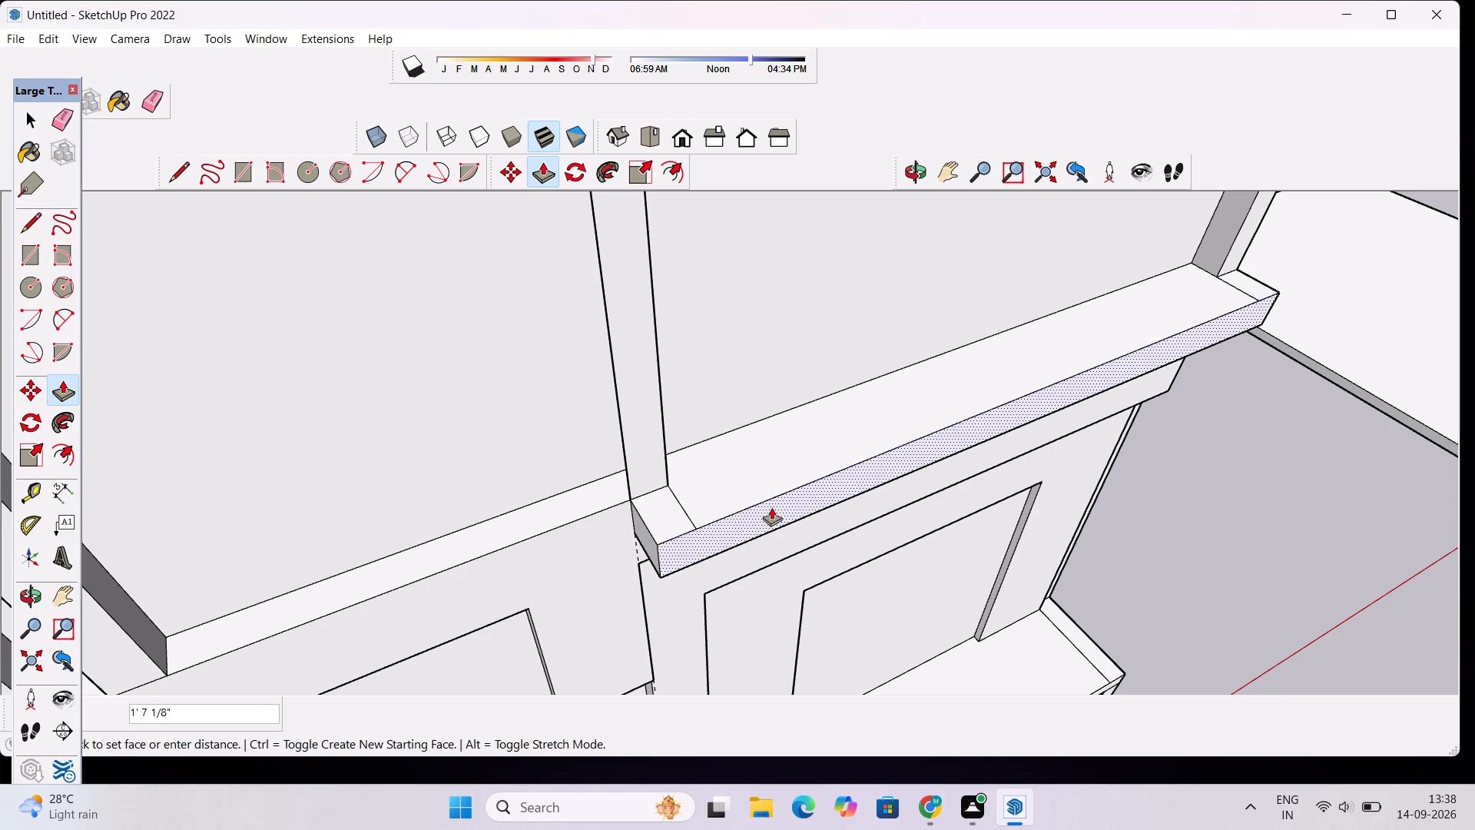
{"action": "type", "text": "4\""}
{"action": "key", "text": "Return"}
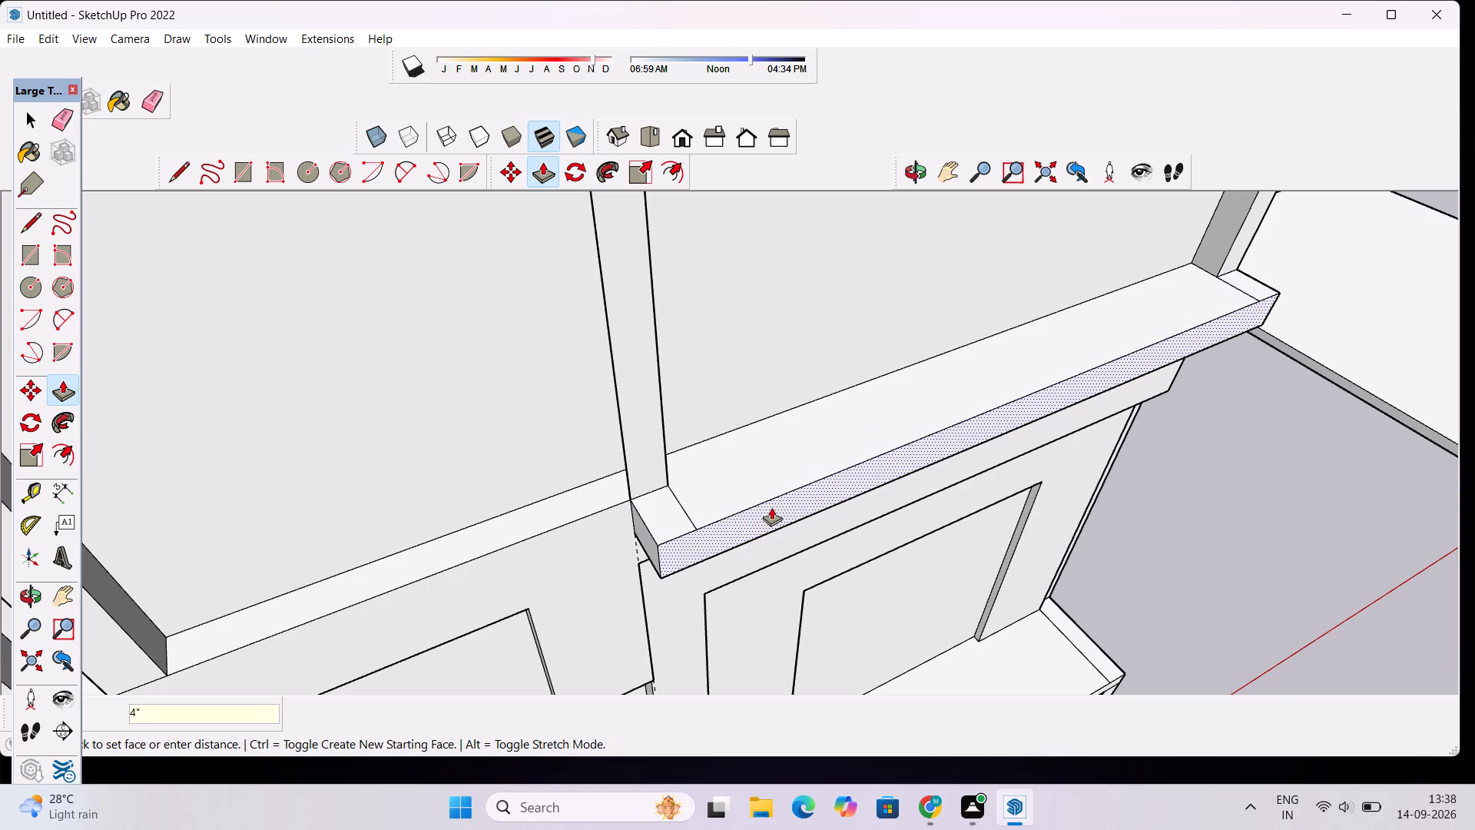
Push/Pull the central pillar's front face outward 4", flush with the projecting strip at its base.
{"action": "left_click", "coordinate": [640, 420]}
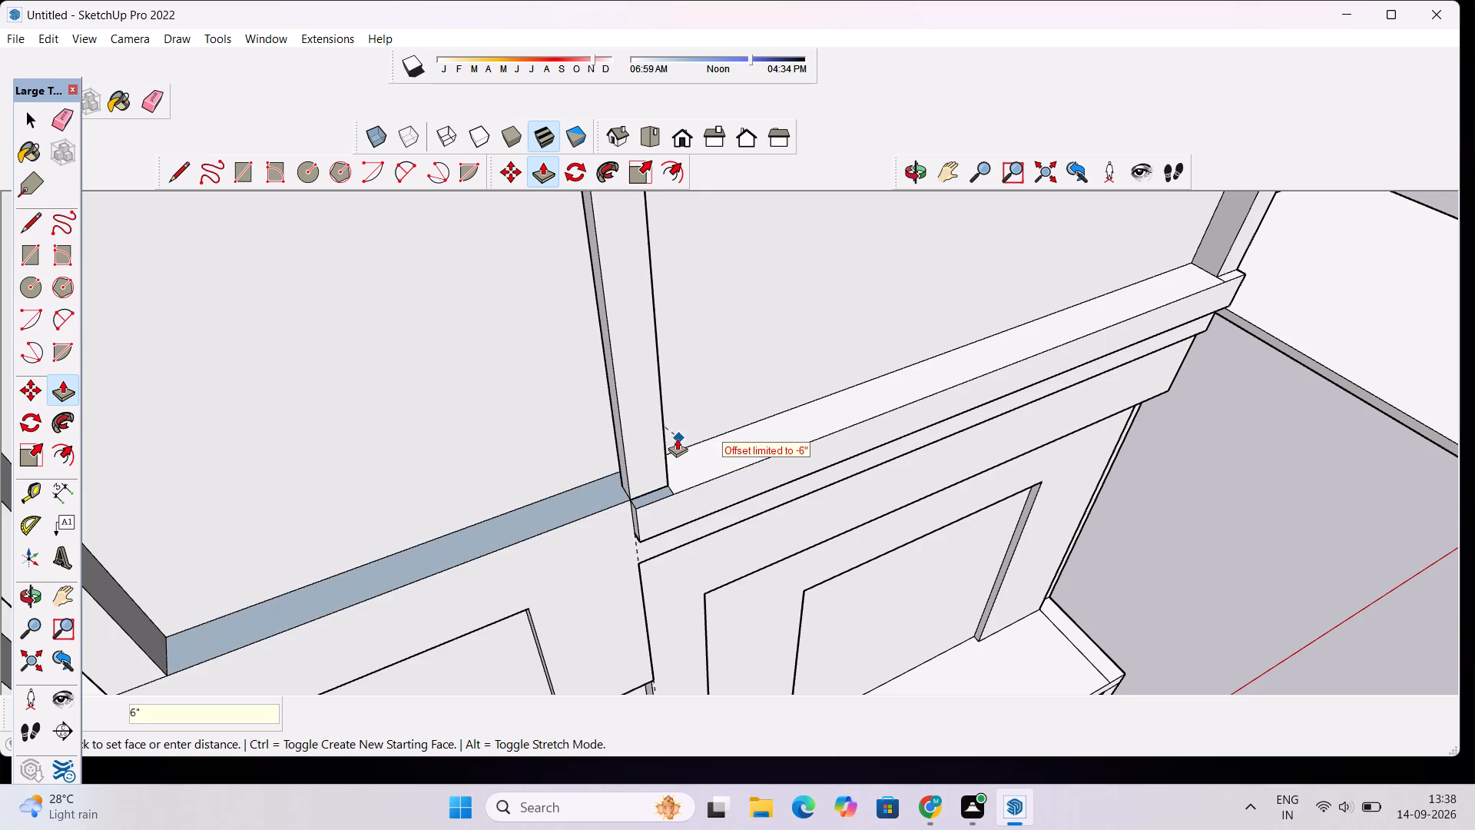
{"action": "left_click", "coordinate": [669, 488]}
Push/Pull the outer corner pillar's front face outward 4", flush with the projecting strip's front.
{"action": "scroll", "coordinate": [669, 488], "scroll_direction": "down", "scroll_amount": 10}
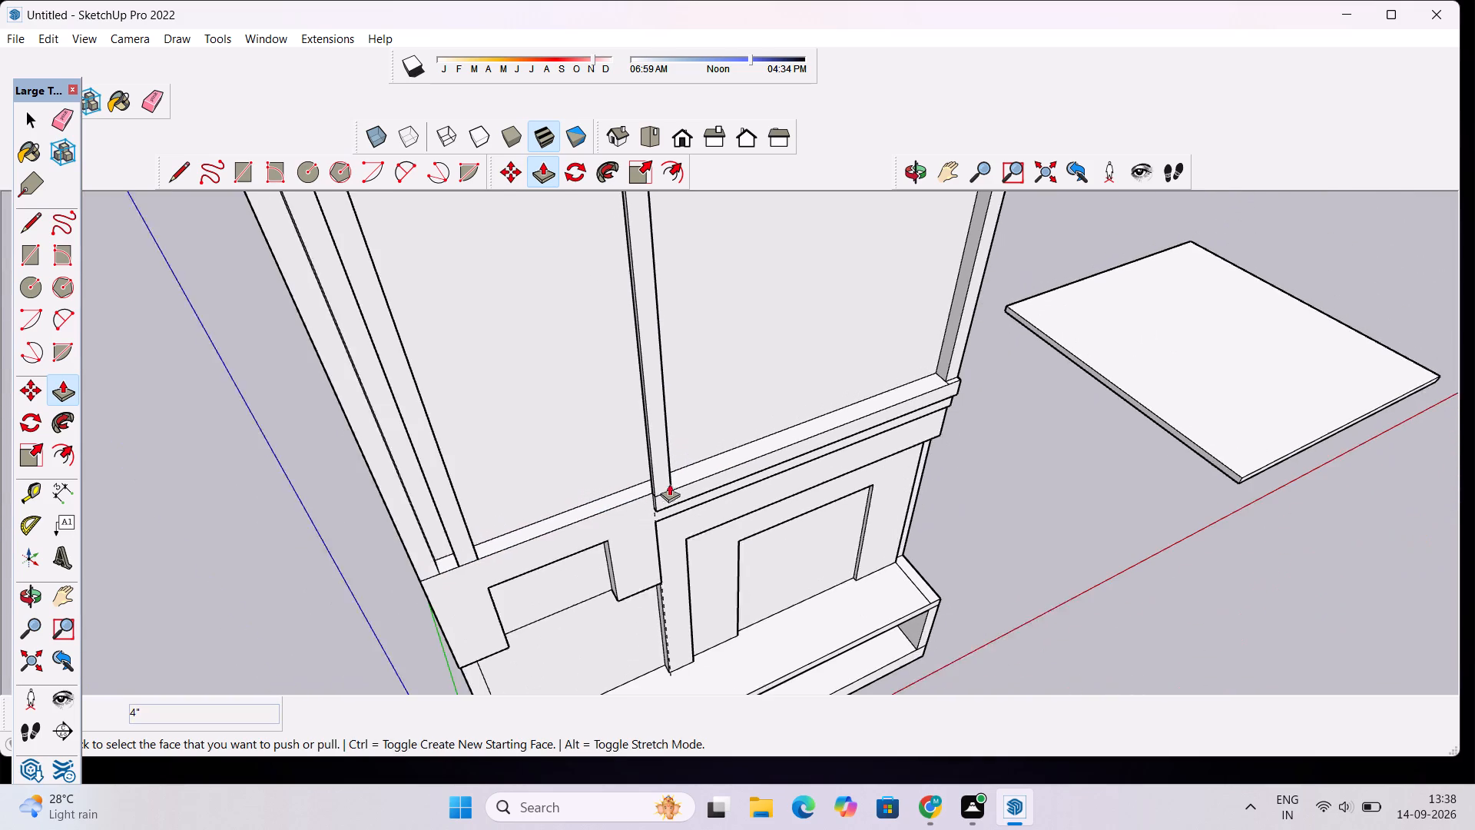
{"action": "scroll", "coordinate": [1040, 410], "scroll_direction": "up", "scroll_amount": 4}
{"action": "scroll", "coordinate": [1013, 394], "scroll_direction": "down", "scroll_amount": 3}
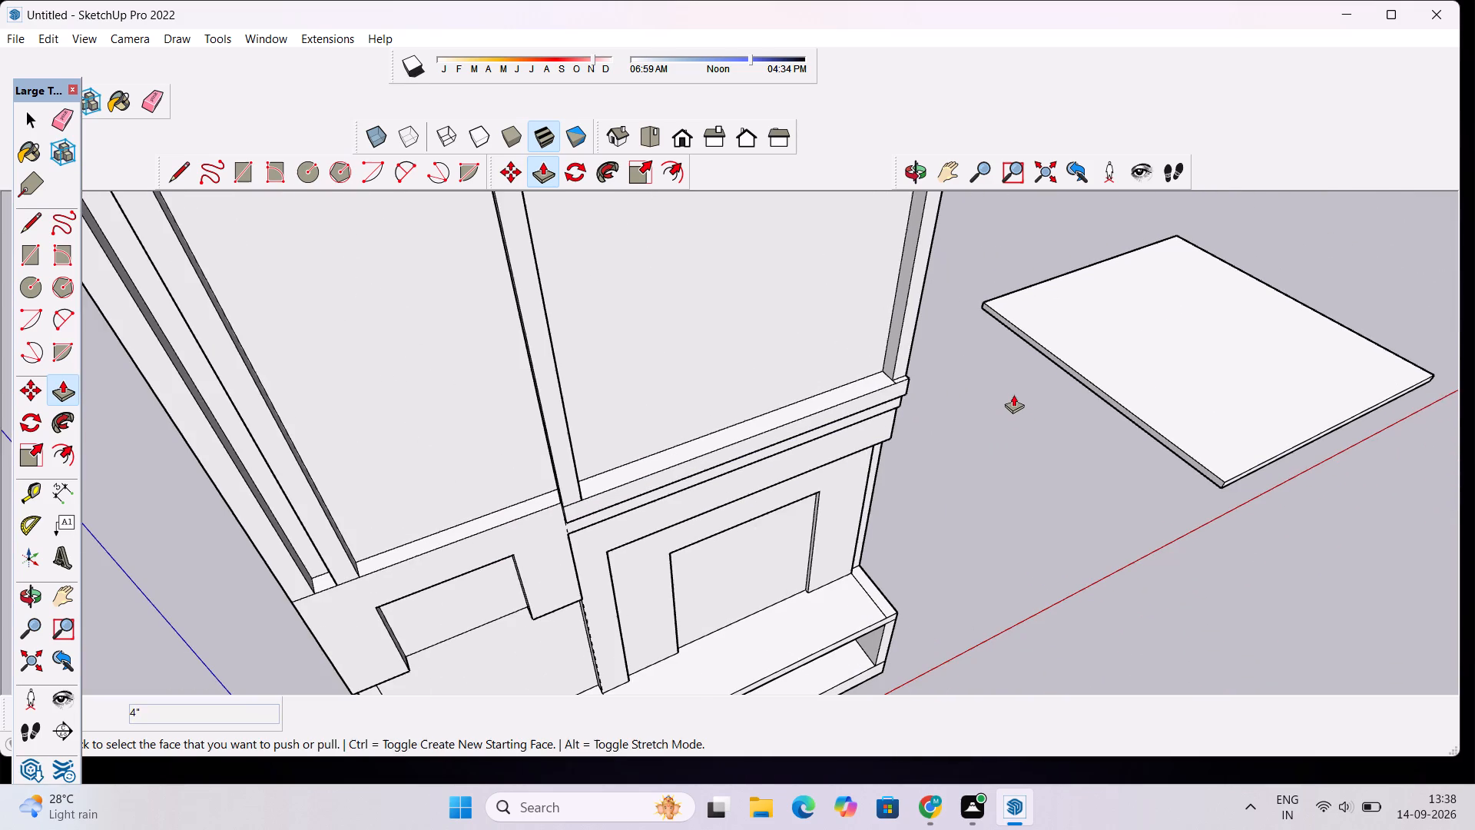
{"action": "scroll", "coordinate": [977, 415], "scroll_direction": "up", "scroll_amount": 3}
{"action": "scroll", "coordinate": [914, 417], "scroll_direction": "up", "scroll_amount": 4}
{"action": "scroll", "coordinate": [807, 321], "scroll_direction": "down", "scroll_amount": 4}
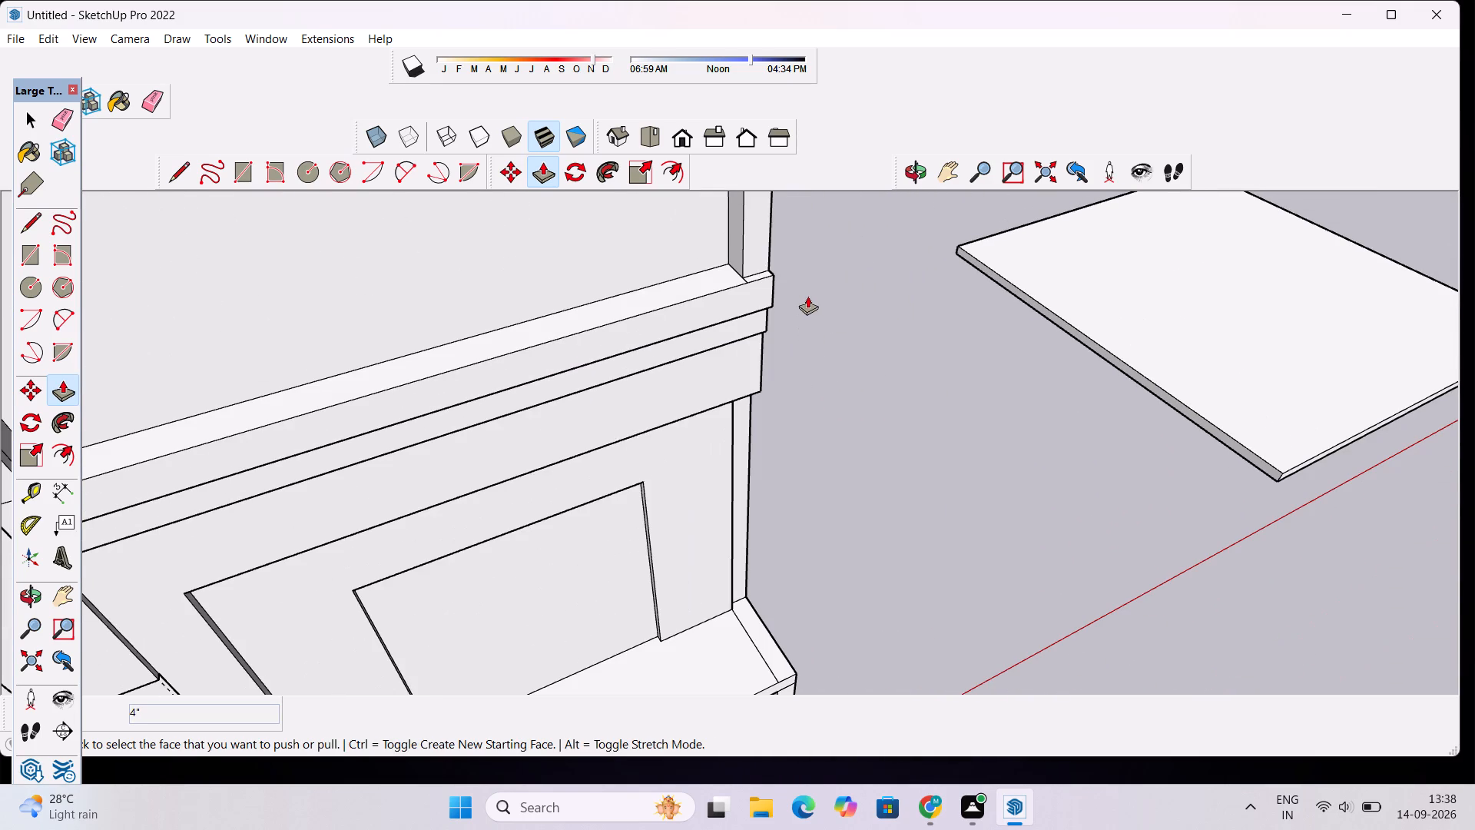
{"action": "left_click", "coordinate": [764, 237]}
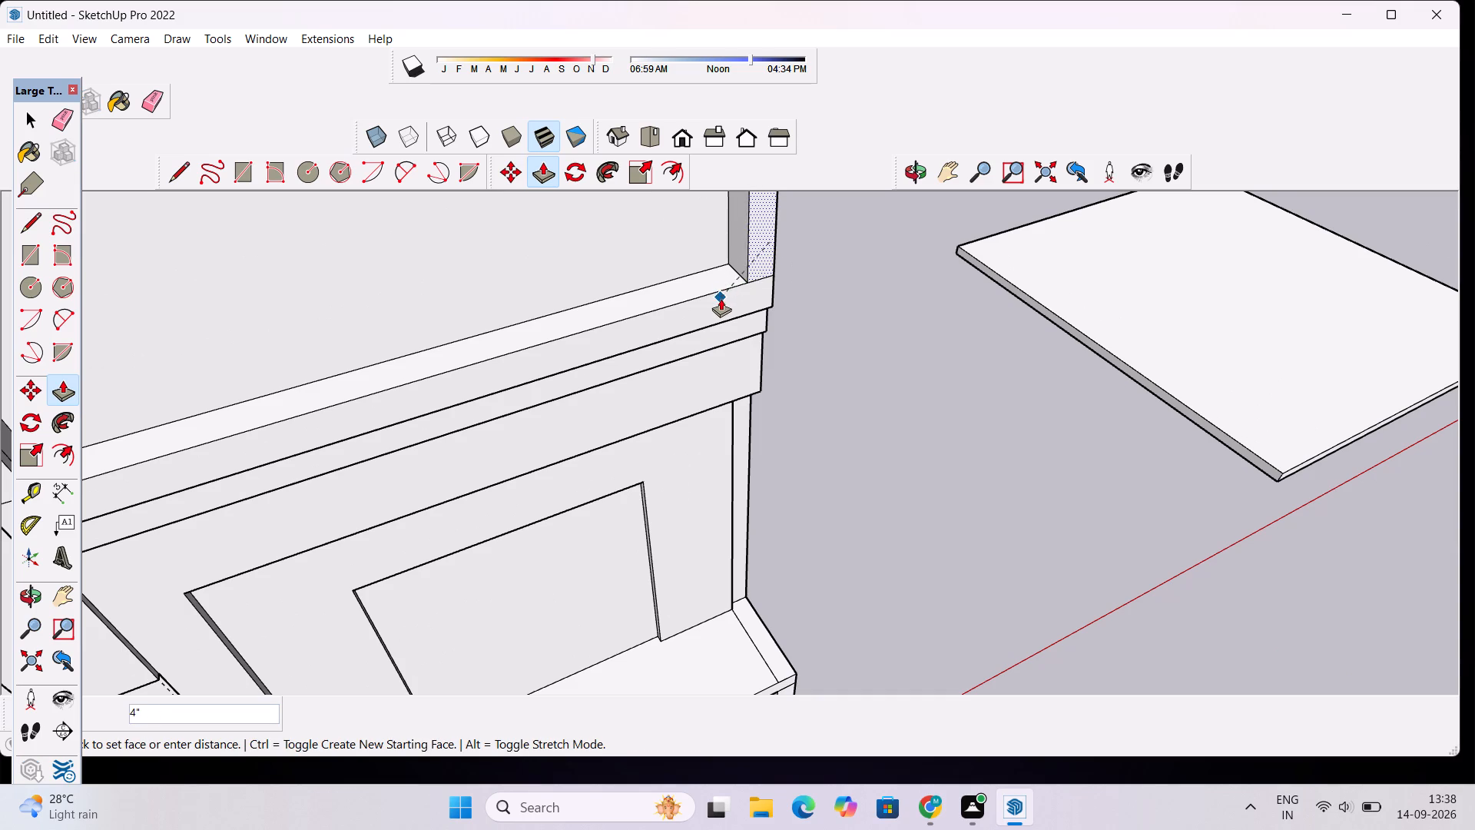
{"action": "left_click", "coordinate": [721, 298]}
Examine the structure's side and front facade, from the base and lower band up to the slatted top and overhang.
{"action": "scroll", "coordinate": [721, 300], "scroll_direction": "down", "scroll_amount": 8}
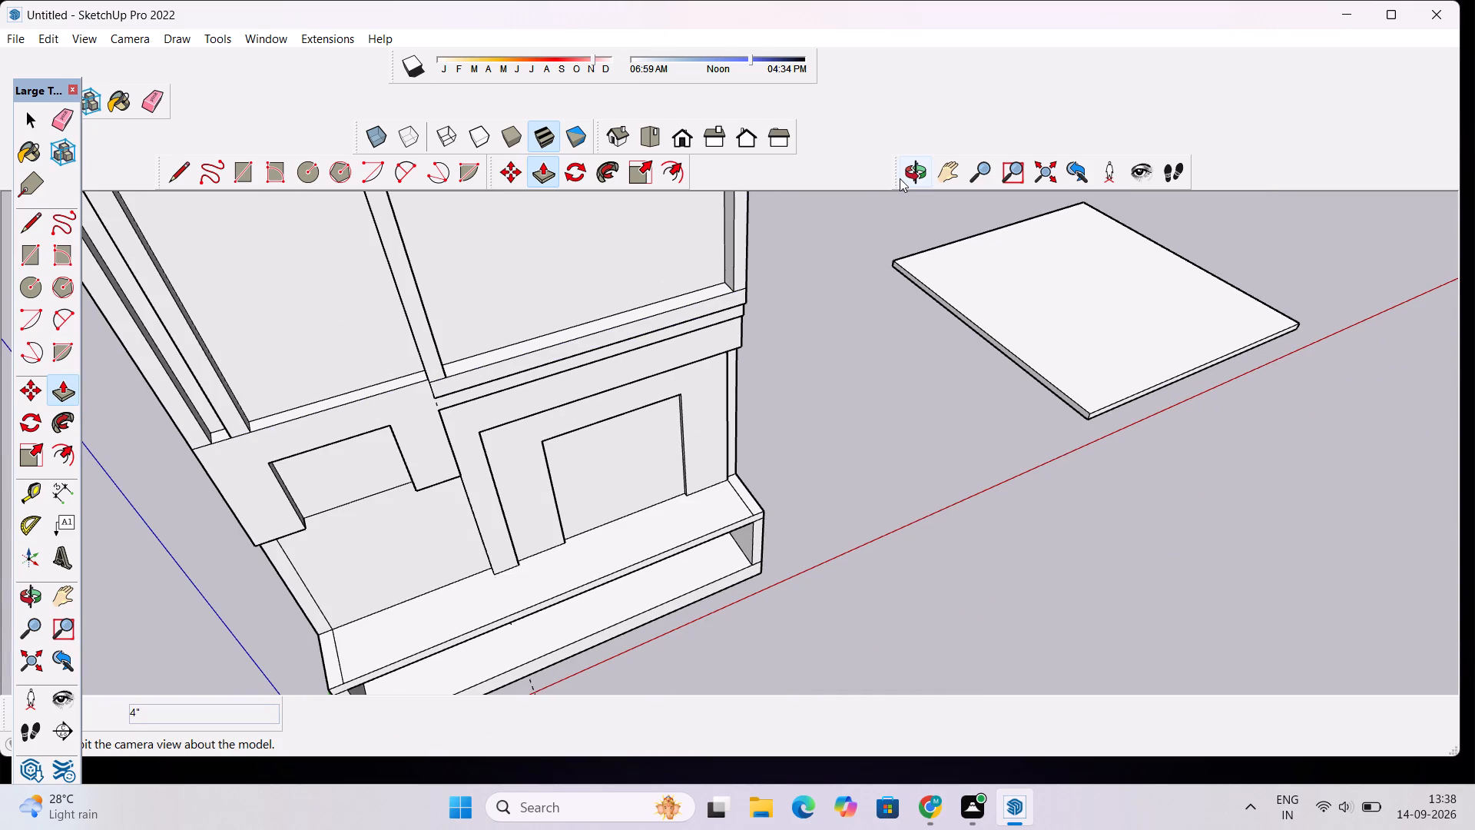
{"action": "left_click", "coordinate": [900, 178]}
{"action": "left_click_drag", "start_coordinate": [906, 350], "coordinate": [438, 284]}
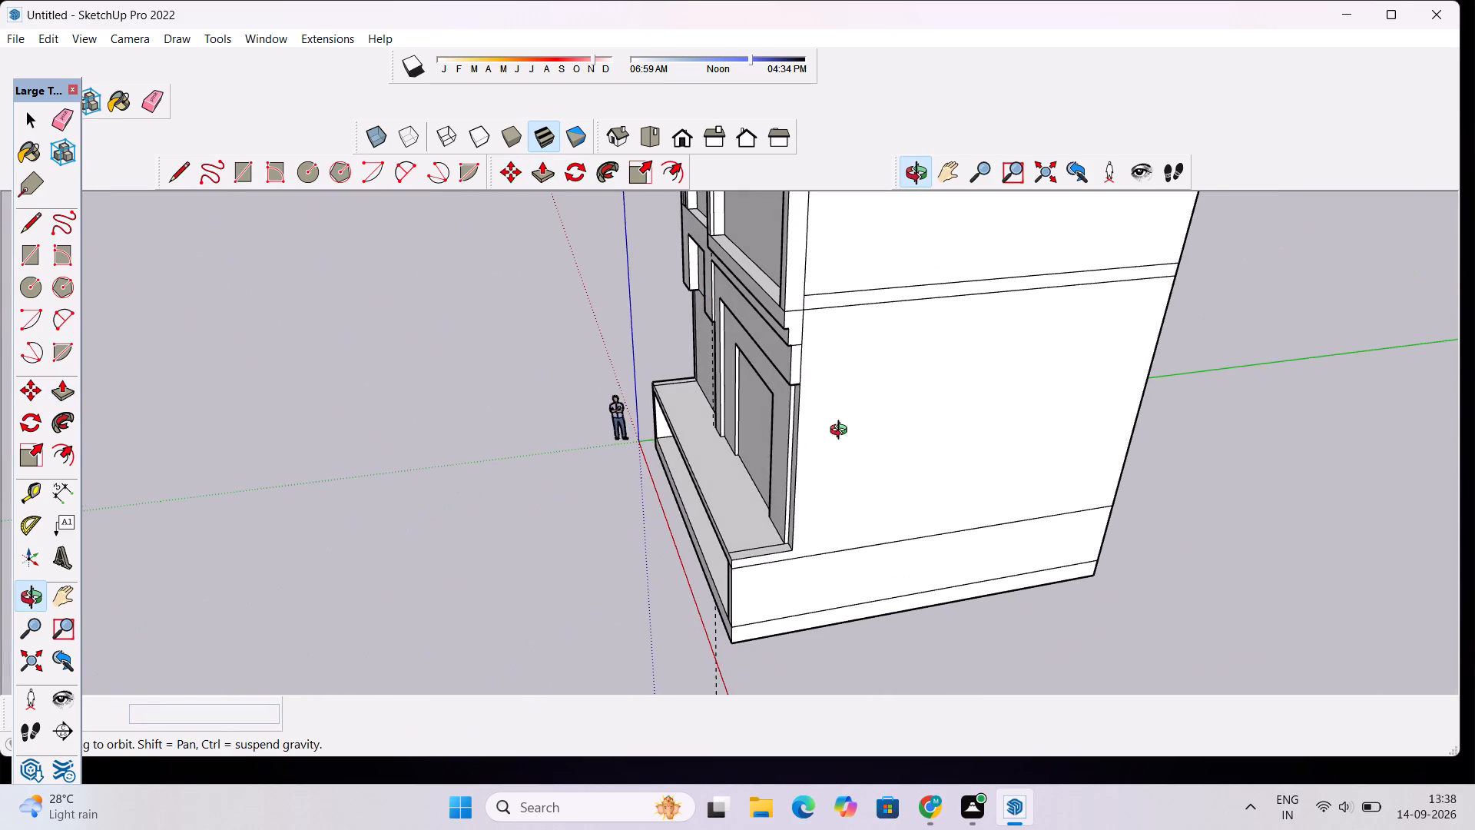
{"action": "left_click_drag", "start_coordinate": [839, 439], "coordinate": [800, 307]}
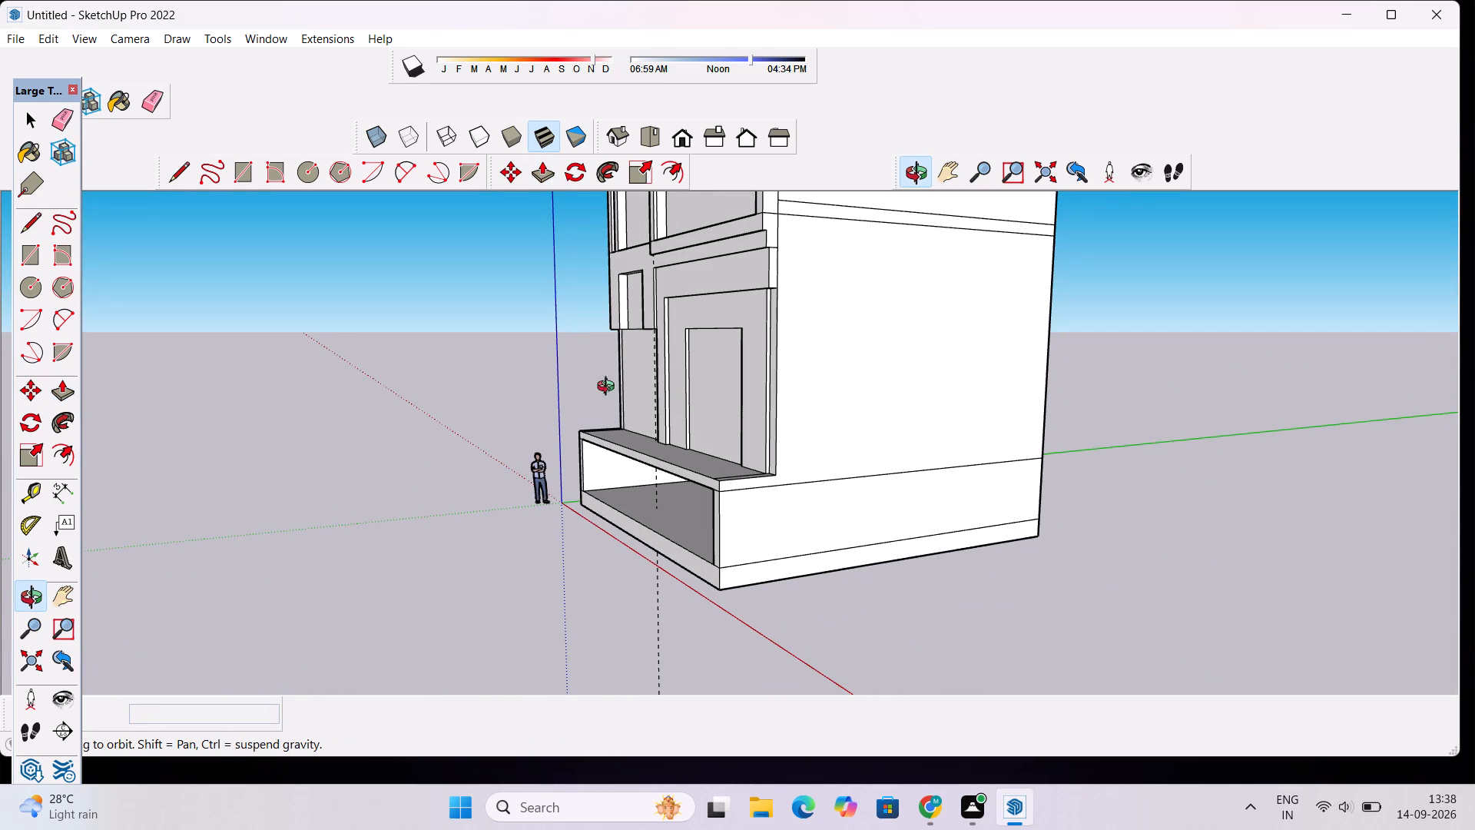
{"action": "scroll", "coordinate": [555, 394], "scroll_direction": "down", "scroll_amount": 4}
{"action": "left_click_drag", "start_coordinate": [672, 432], "coordinate": [659, 350]}
{"action": "scroll", "coordinate": [677, 259], "scroll_direction": "up", "scroll_amount": 4}
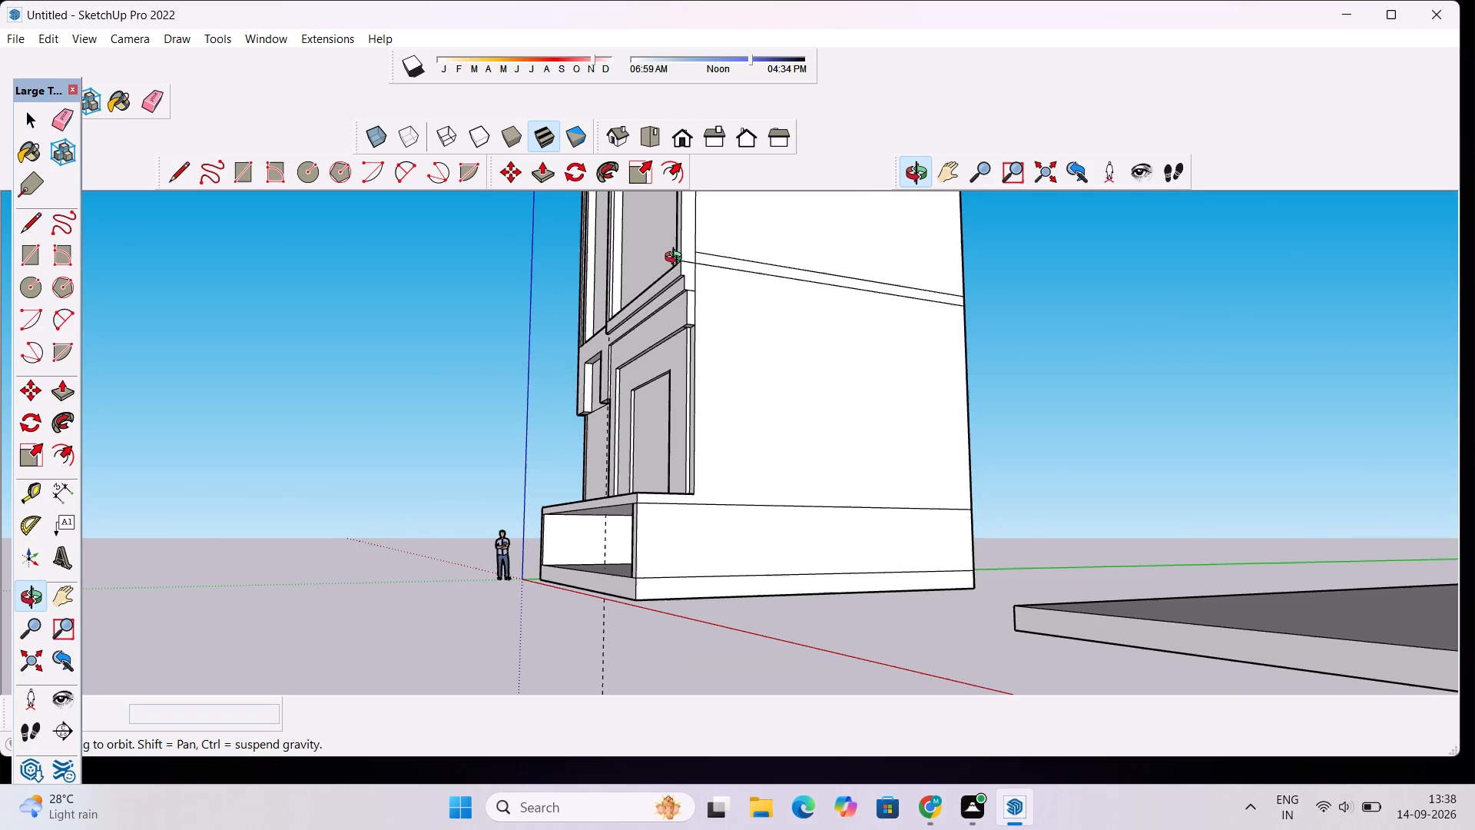
{"action": "left_click_drag", "start_coordinate": [706, 264], "coordinate": [653, 377]}
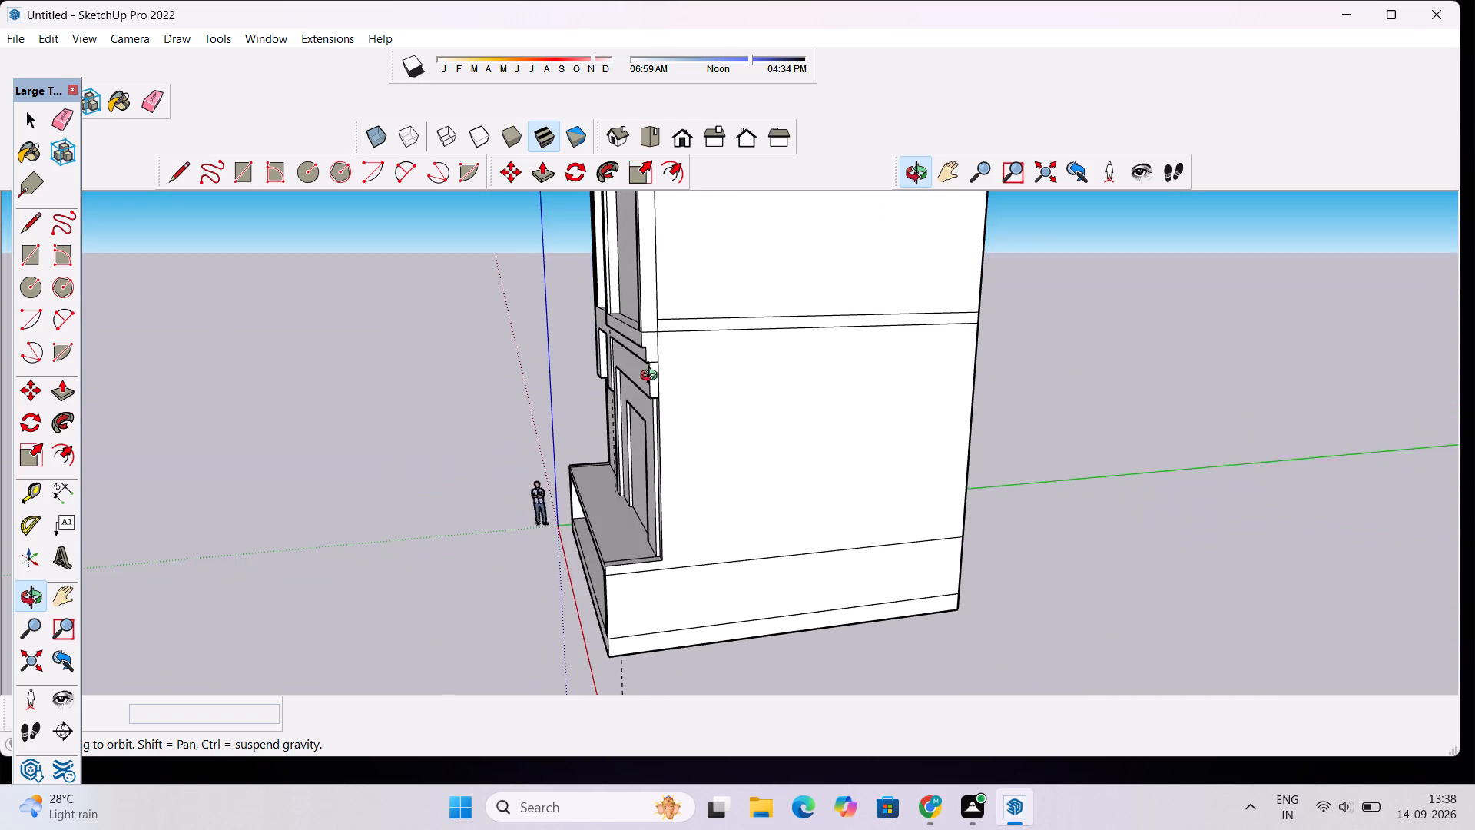
{"action": "scroll", "coordinate": [636, 368], "scroll_direction": "up", "scroll_amount": 4}
{"action": "left_click_drag", "start_coordinate": [603, 373], "coordinate": [687, 377]}
{"action": "scroll", "coordinate": [703, 371], "scroll_direction": "down", "scroll_amount": 3}
{"action": "left_click_drag", "start_coordinate": [702, 370], "coordinate": [698, 527], "text": "shift"}
{"action": "scroll", "coordinate": [641, 373], "scroll_direction": "up", "scroll_amount": 3}
{"action": "left_click_drag", "start_coordinate": [414, 435], "coordinate": [660, 455]}
{"action": "scroll", "coordinate": [741, 441], "scroll_direction": "up", "scroll_amount": 4}
{"action": "left_click_drag", "start_coordinate": [738, 444], "coordinate": [619, 456]}
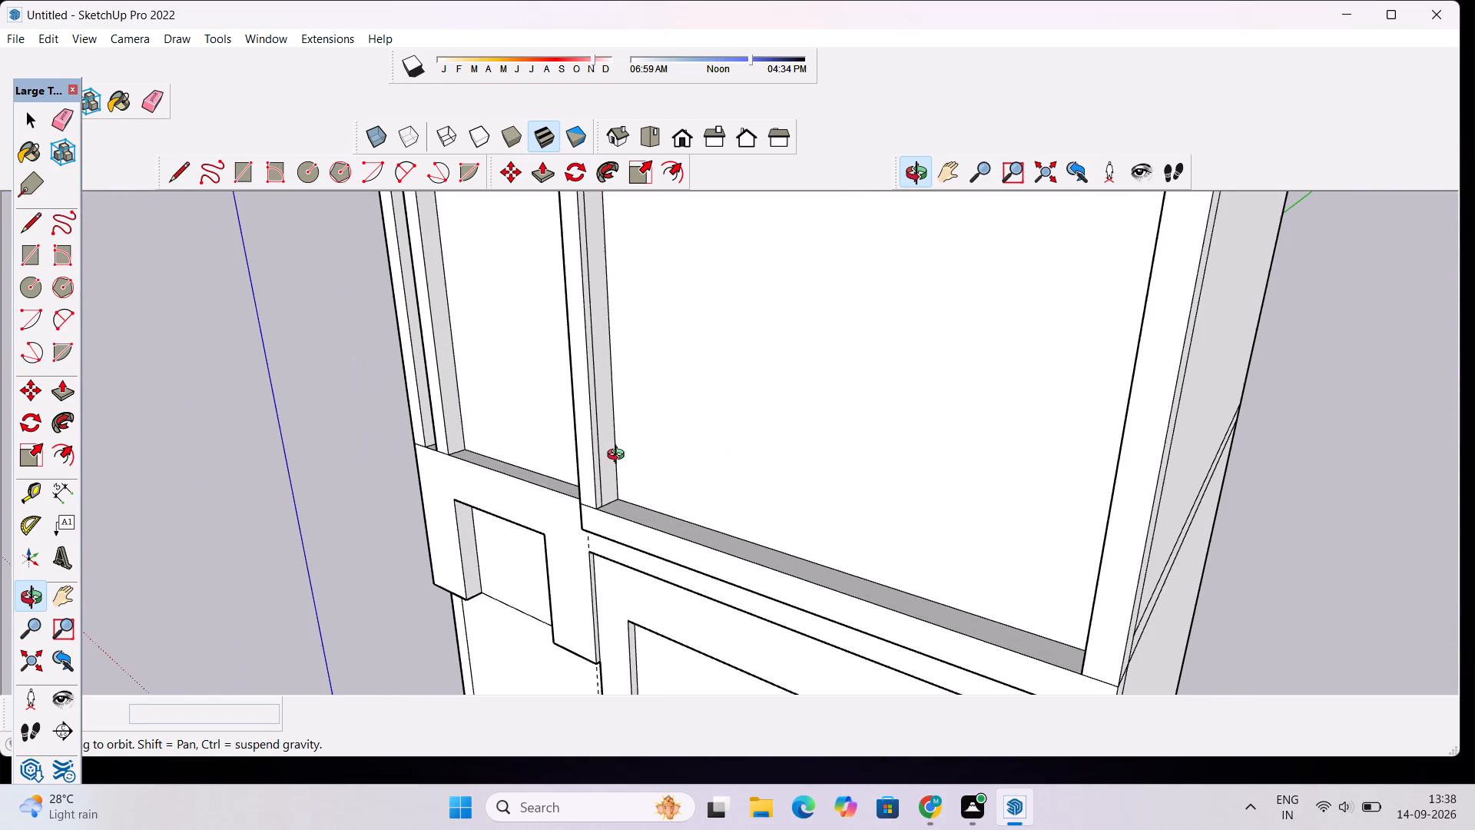
{"action": "scroll", "coordinate": [611, 455], "scroll_direction": "down", "scroll_amount": 3}
{"action": "left_click_drag", "start_coordinate": [598, 418], "coordinate": [595, 649], "text": "shift"}
{"action": "scroll", "coordinate": [581, 495], "scroll_direction": "down", "scroll_amount": 6, "text": "shift"}
{"action": "left_click_drag", "start_coordinate": [552, 496], "coordinate": [705, 480]}
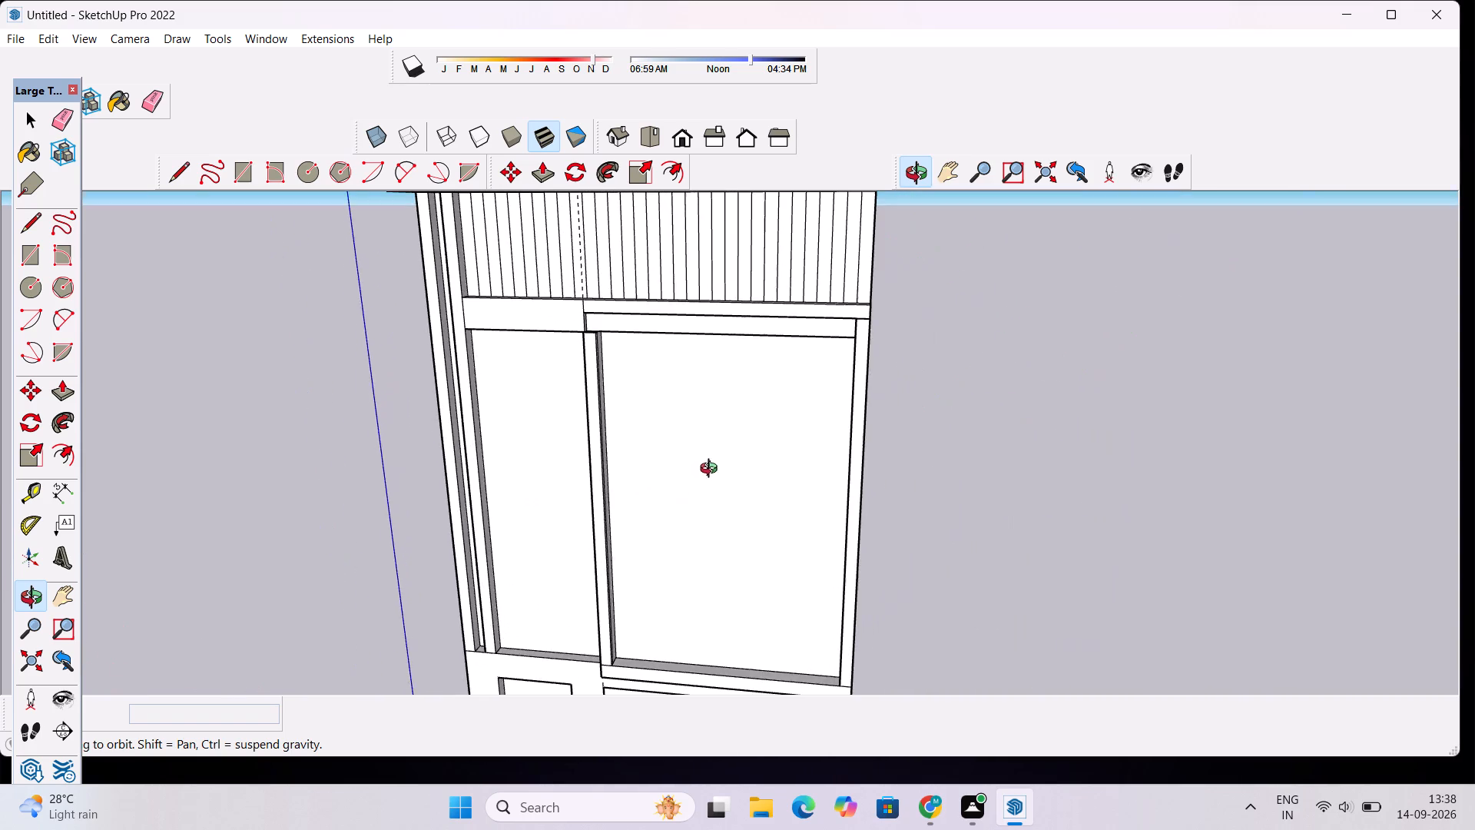
{"action": "scroll", "coordinate": [694, 317], "scroll_direction": "up", "scroll_amount": 5}
{"action": "left_click_drag", "start_coordinate": [724, 363], "coordinate": [613, 397], "text": "shift"}
{"action": "scroll", "coordinate": [584, 408], "scroll_direction": "down", "scroll_amount": 5}
{"action": "left_click_drag", "start_coordinate": [547, 494], "coordinate": [626, 441]}
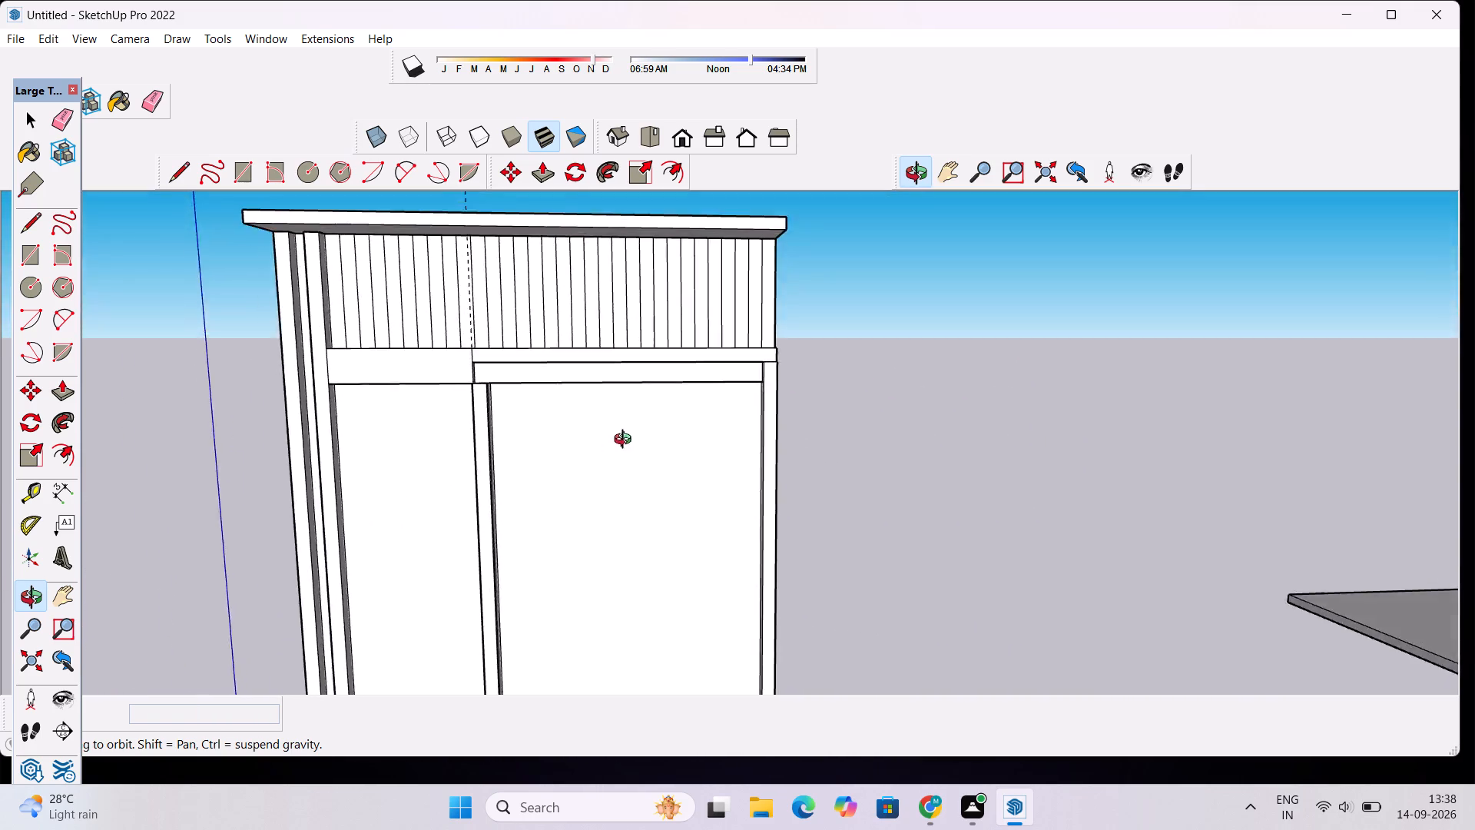
{"action": "left_click_drag", "start_coordinate": [626, 441], "coordinate": [665, 222]}
Push/Pull the beam face above the wide bay outward by 6" and another 4", flush with the pillar fronts.
{"action": "scroll", "coordinate": [693, 280], "scroll_direction": "up", "scroll_amount": 5}
{"action": "left_click_drag", "start_coordinate": [506, 364], "coordinate": [597, 533]}
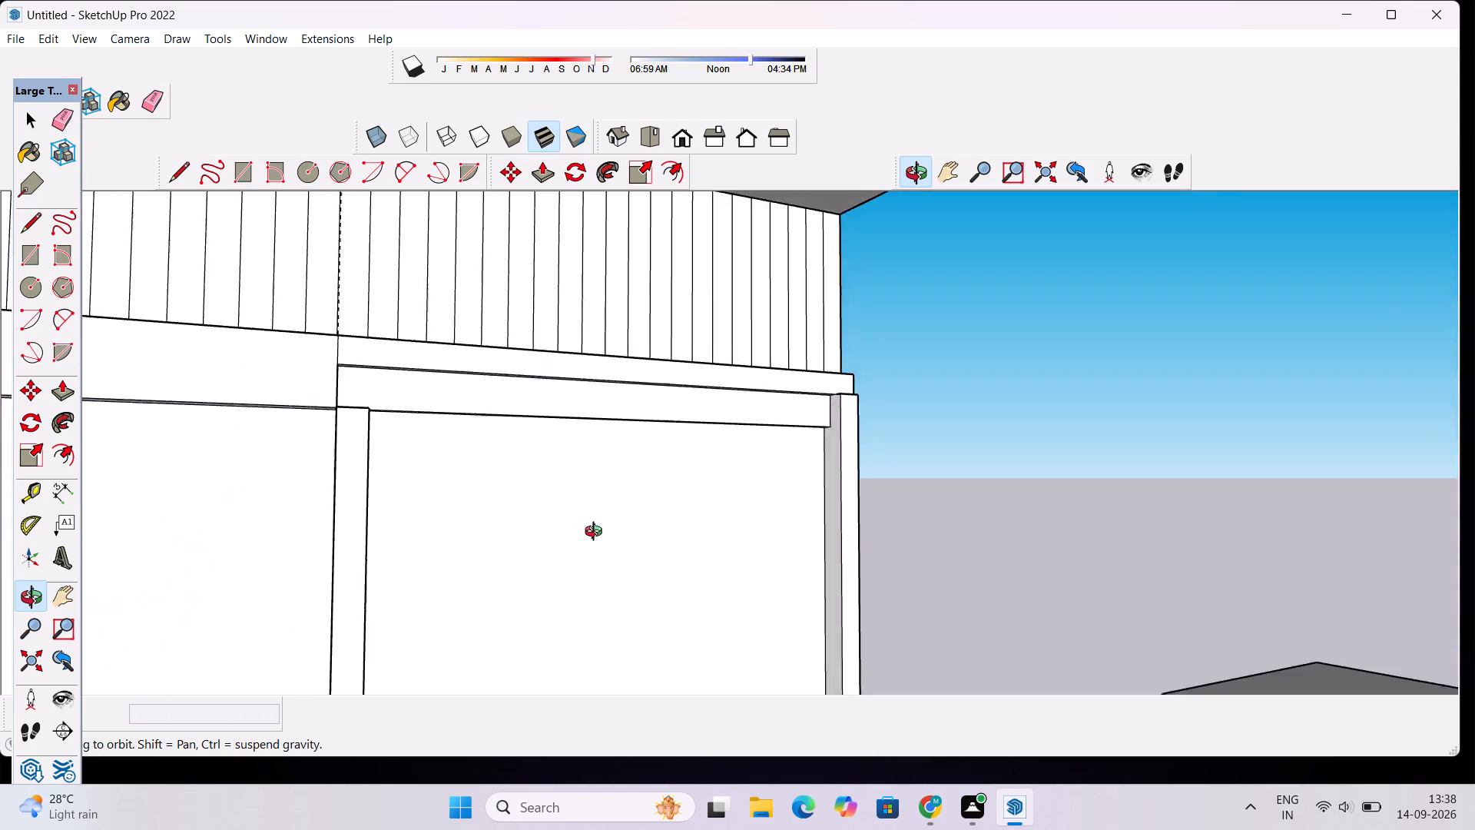
{"action": "left_click_drag", "start_coordinate": [597, 533], "coordinate": [577, 611]}
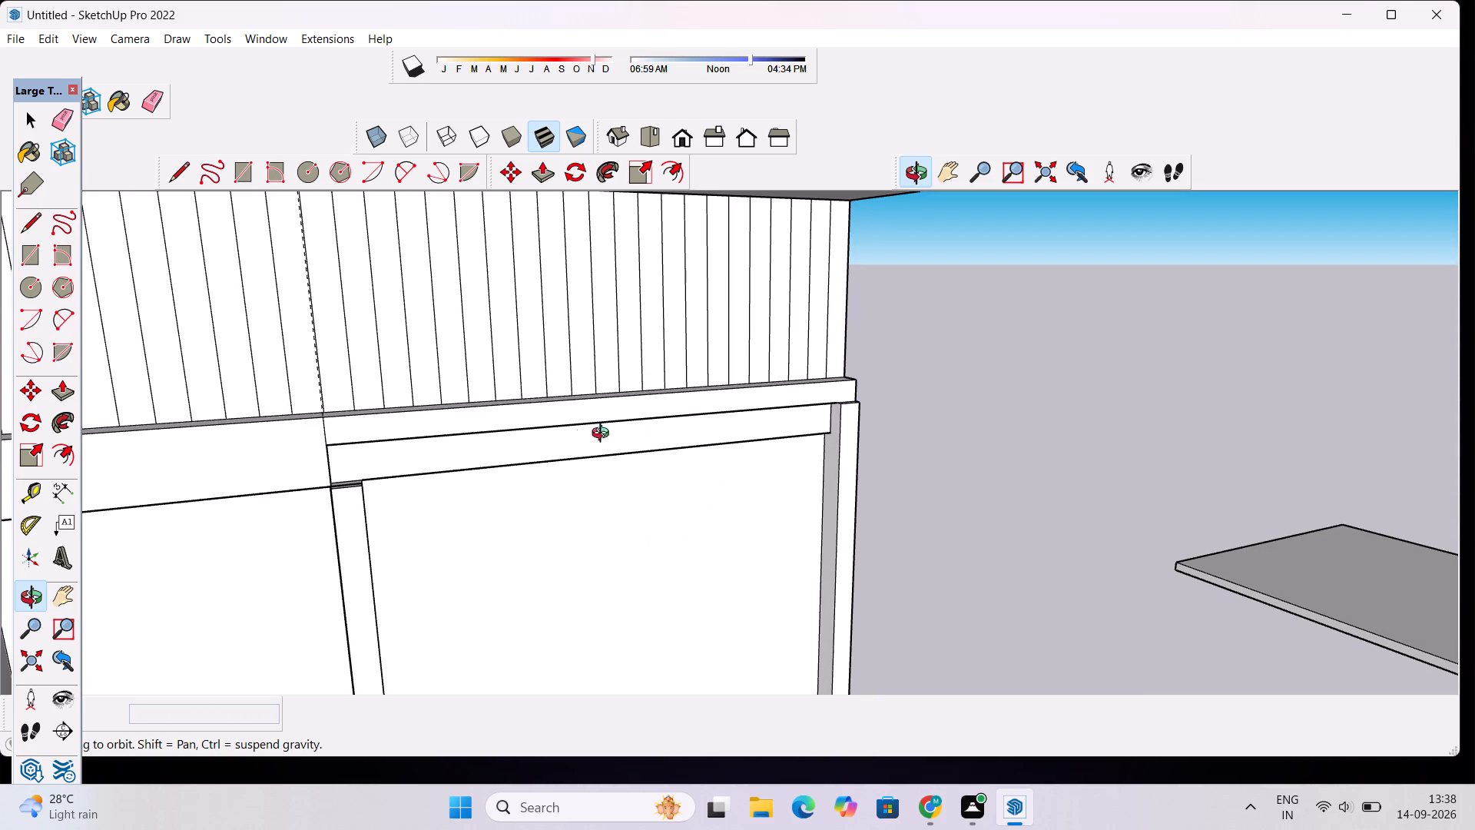
{"action": "left_click_drag", "start_coordinate": [579, 434], "coordinate": [391, 421], "text": "shift"}
{"action": "scroll", "coordinate": [391, 420], "scroll_direction": "down", "scroll_amount": 6}
{"action": "left_click_drag", "start_coordinate": [345, 443], "coordinate": [455, 519]}
{"action": "scroll", "coordinate": [456, 506], "scroll_direction": "up", "scroll_amount": 5}
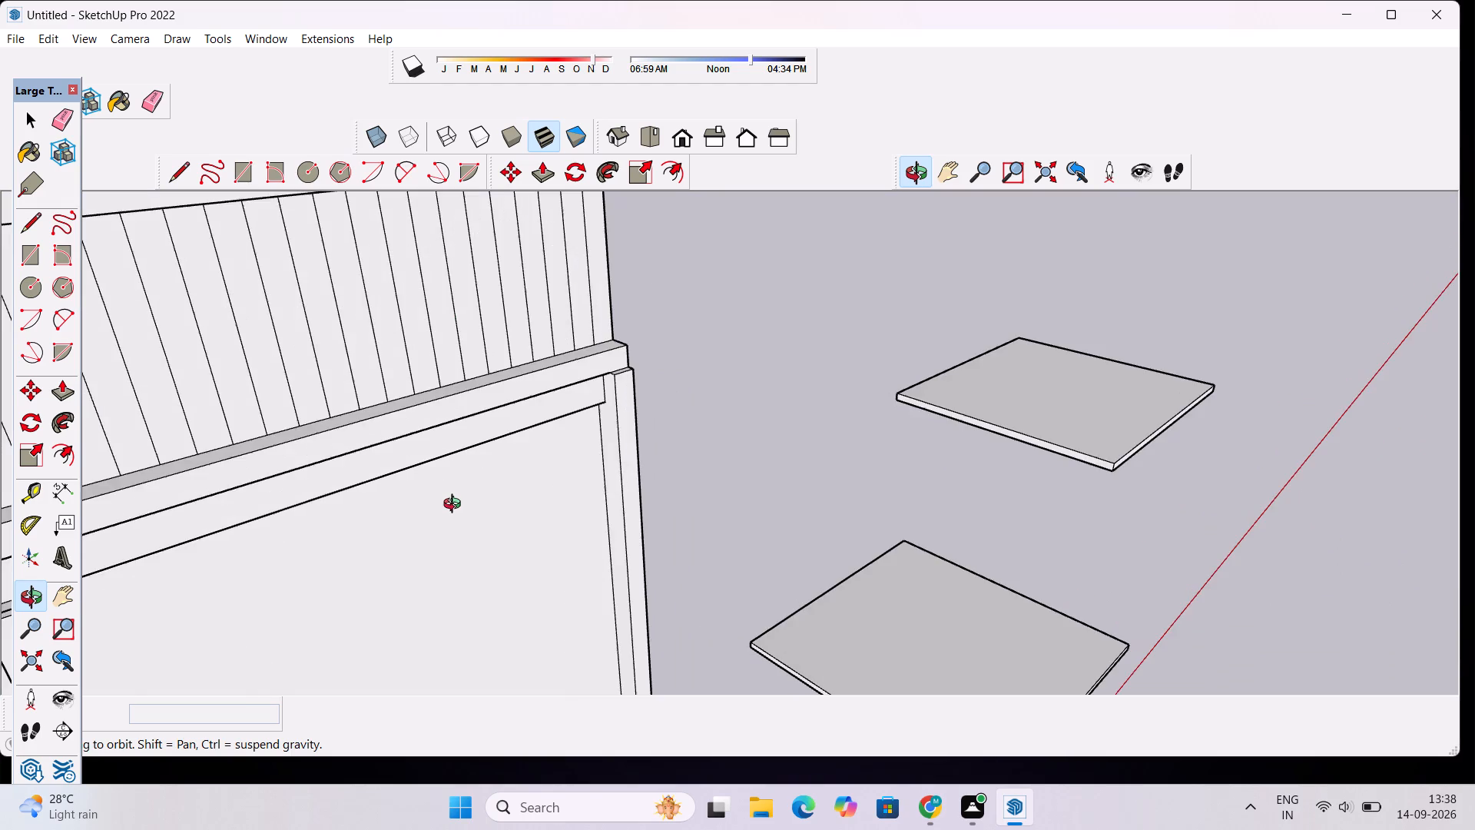
{"action": "scroll", "coordinate": [455, 505], "scroll_direction": "down", "scroll_amount": 6}
{"action": "left_click_drag", "start_coordinate": [281, 514], "coordinate": [444, 479], "text": "shift"}
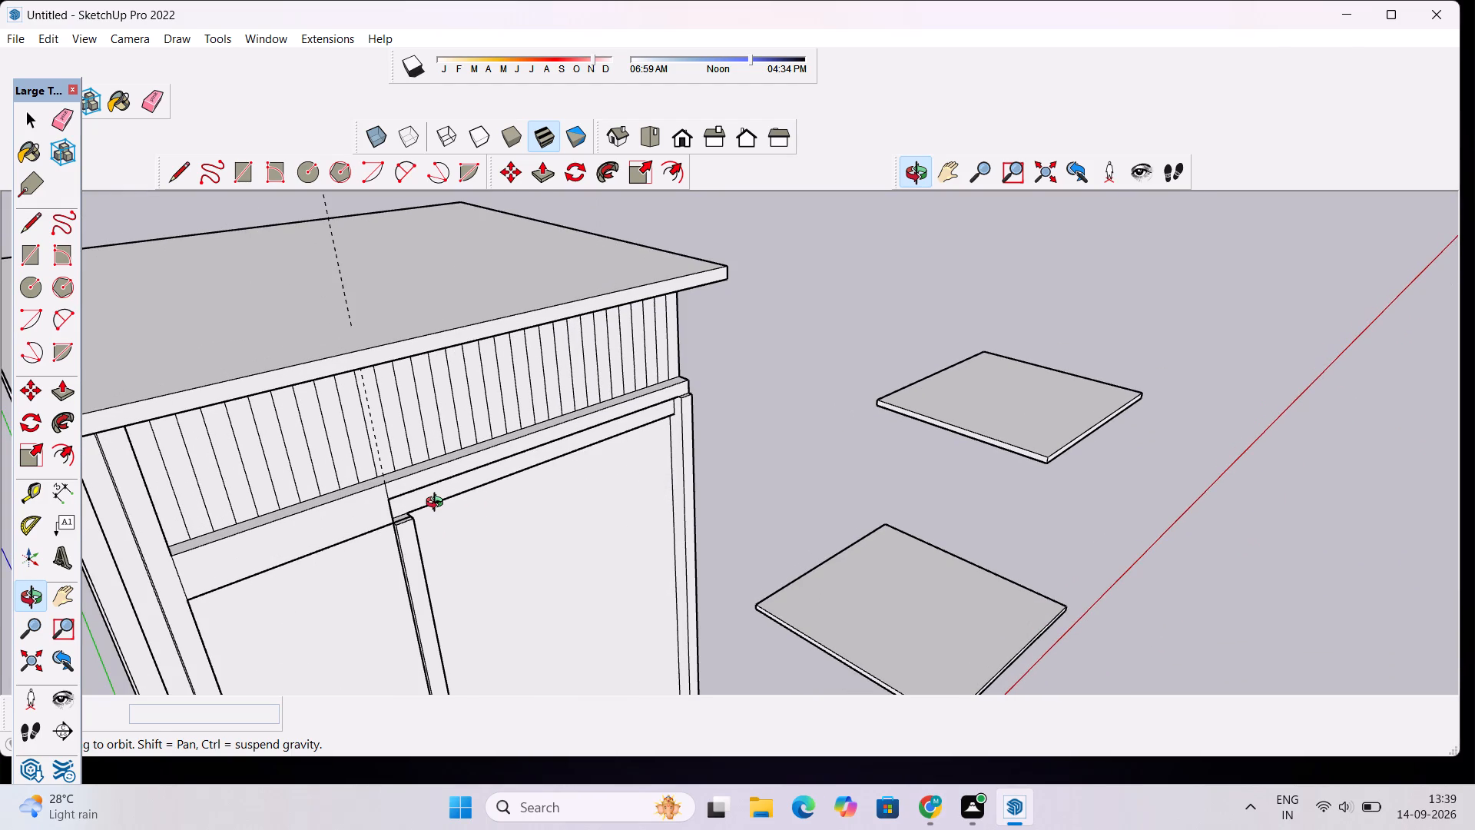
{"action": "scroll", "coordinate": [436, 504], "scroll_direction": "up", "scroll_amount": 4}
{"action": "left_click_drag", "start_coordinate": [505, 524], "coordinate": [417, 437]}
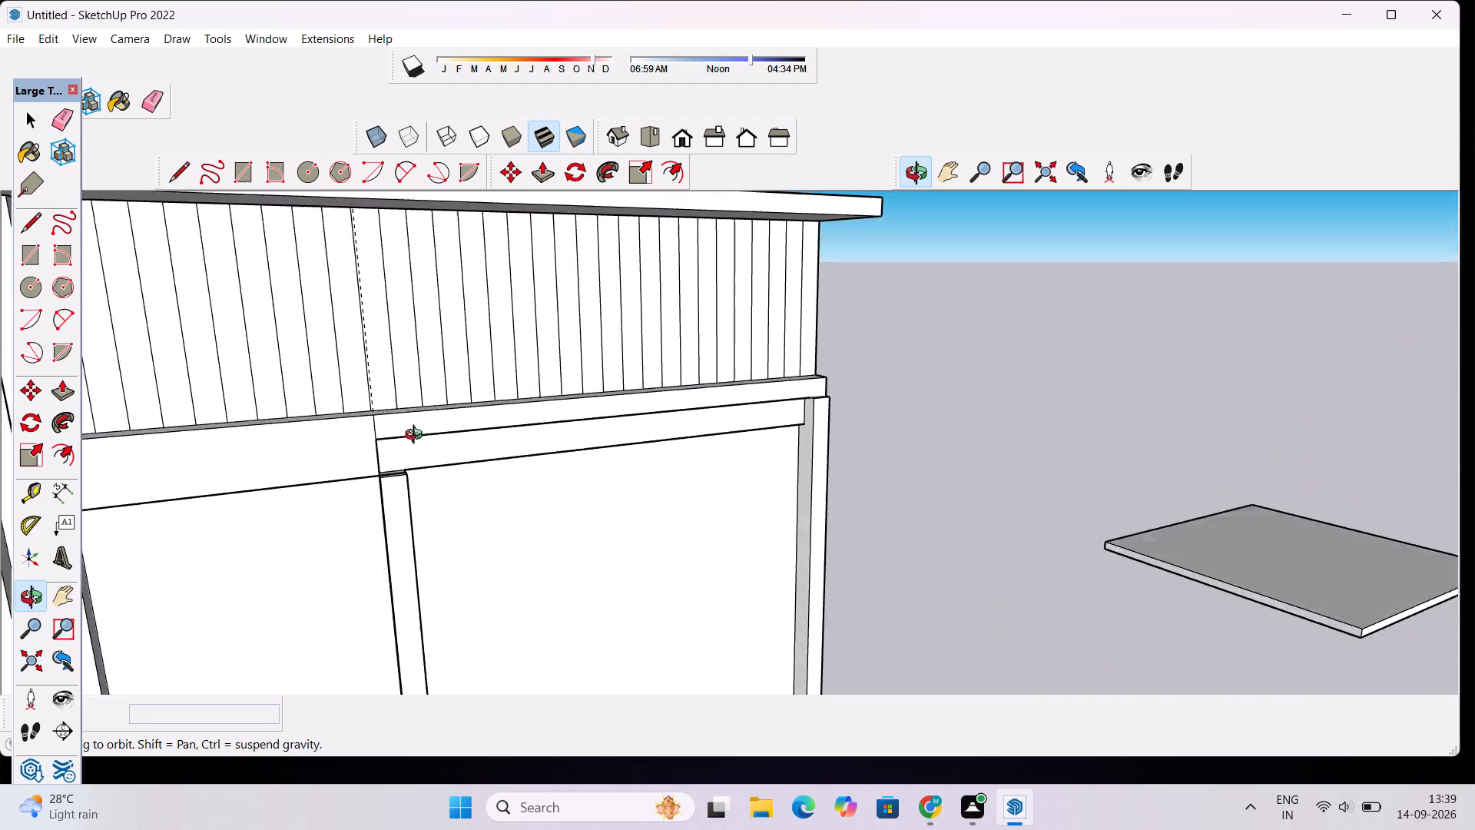
{"action": "left_click_drag", "start_coordinate": [417, 437], "coordinate": [417, 411]}
{"action": "scroll", "coordinate": [510, 466], "scroll_direction": "up", "scroll_amount": 4}
{"action": "key", "text": "space"}
{"action": "left_click", "coordinate": [655, 447]}
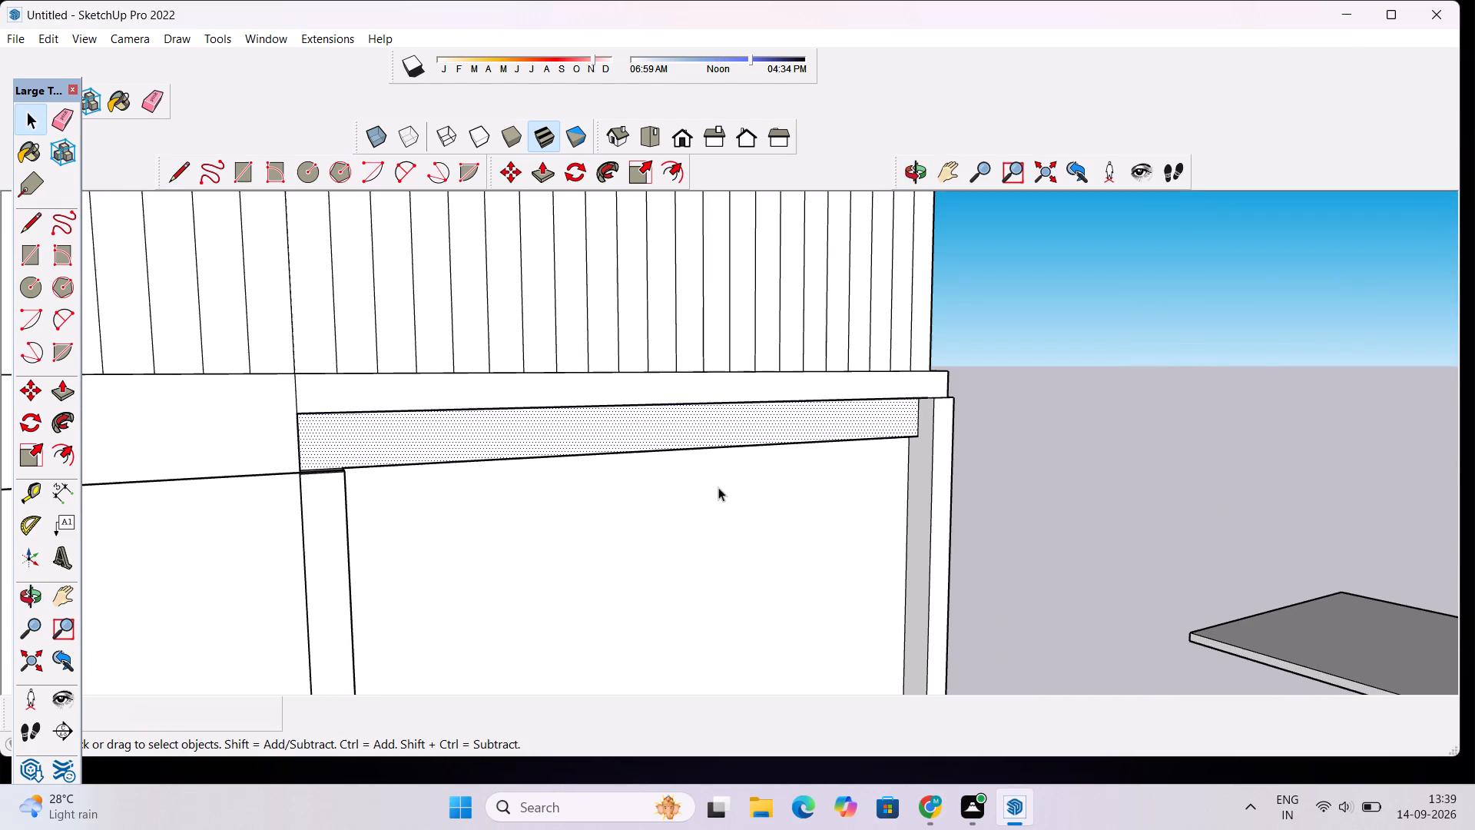
{"action": "key", "text": "p"}
{"action": "left_click", "coordinate": [712, 443]}
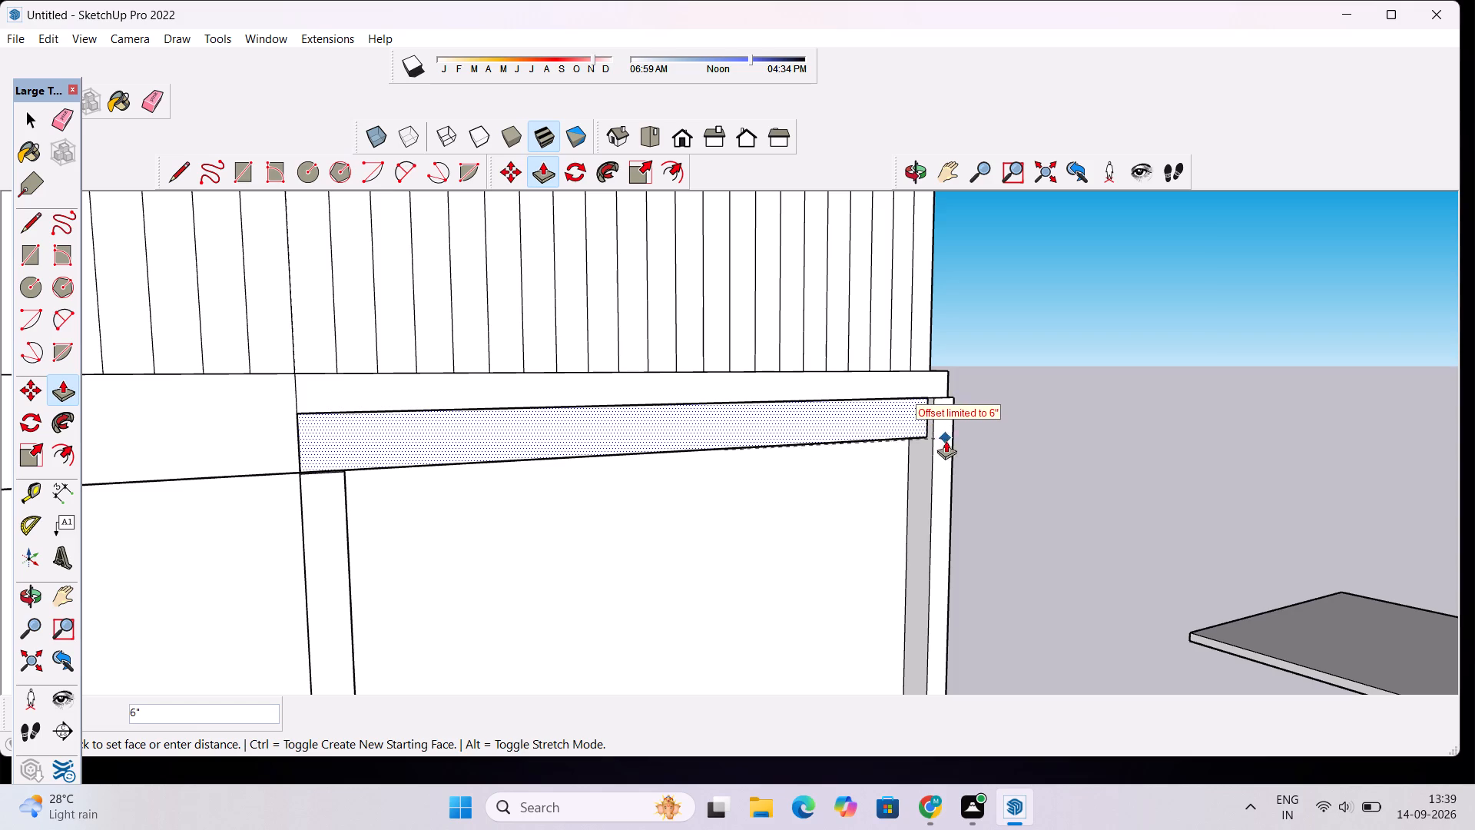
{"action": "left_click", "coordinate": [935, 458]}
{"action": "left_click", "coordinate": [845, 414]}
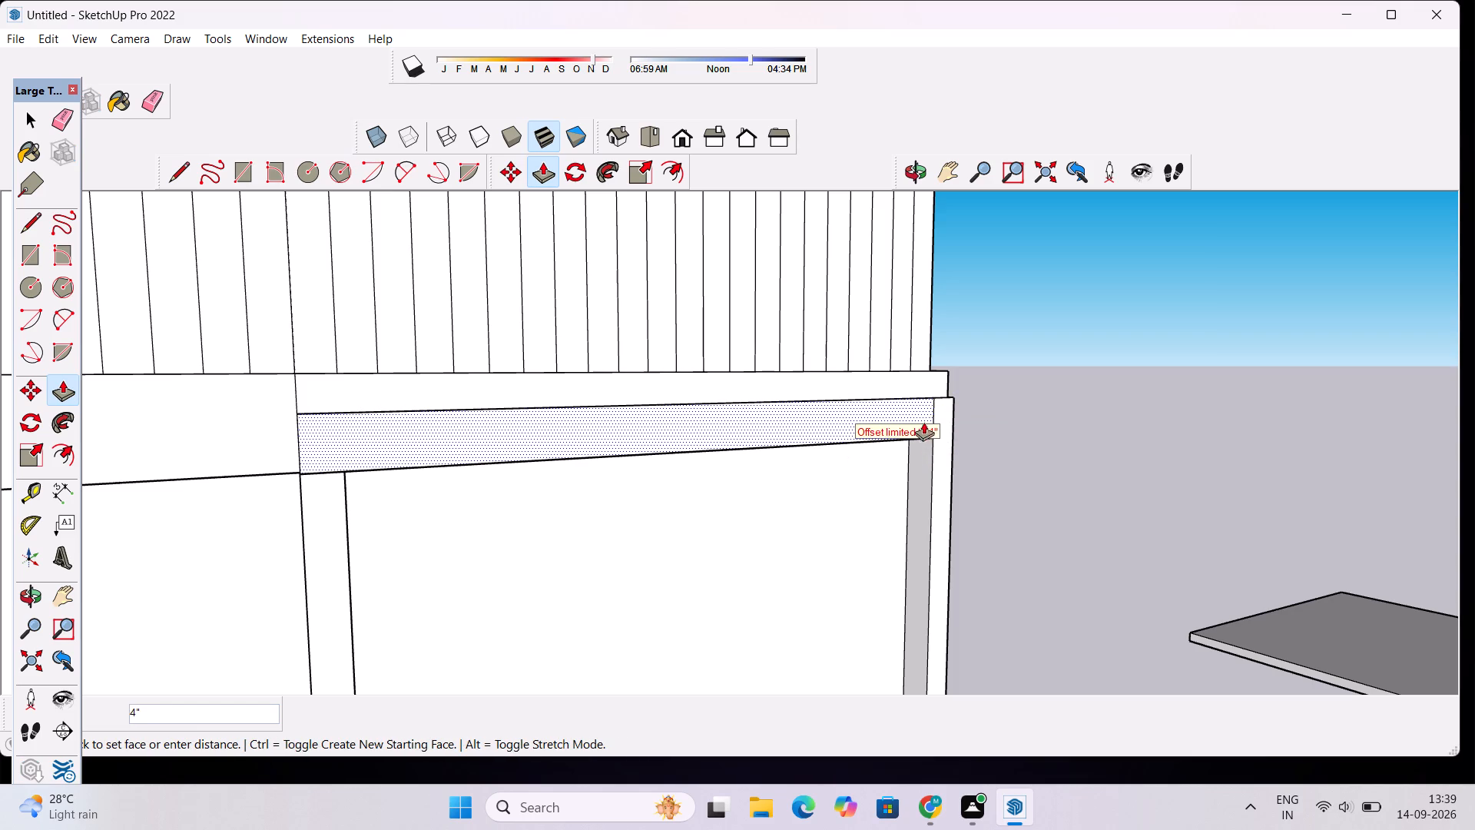
{"action": "left_click", "coordinate": [933, 405]}
Push/Pull the underside of the beam above the wide bay downward by 2.5'.
{"action": "scroll", "coordinate": [754, 447], "scroll_direction": "down", "scroll_amount": 5}
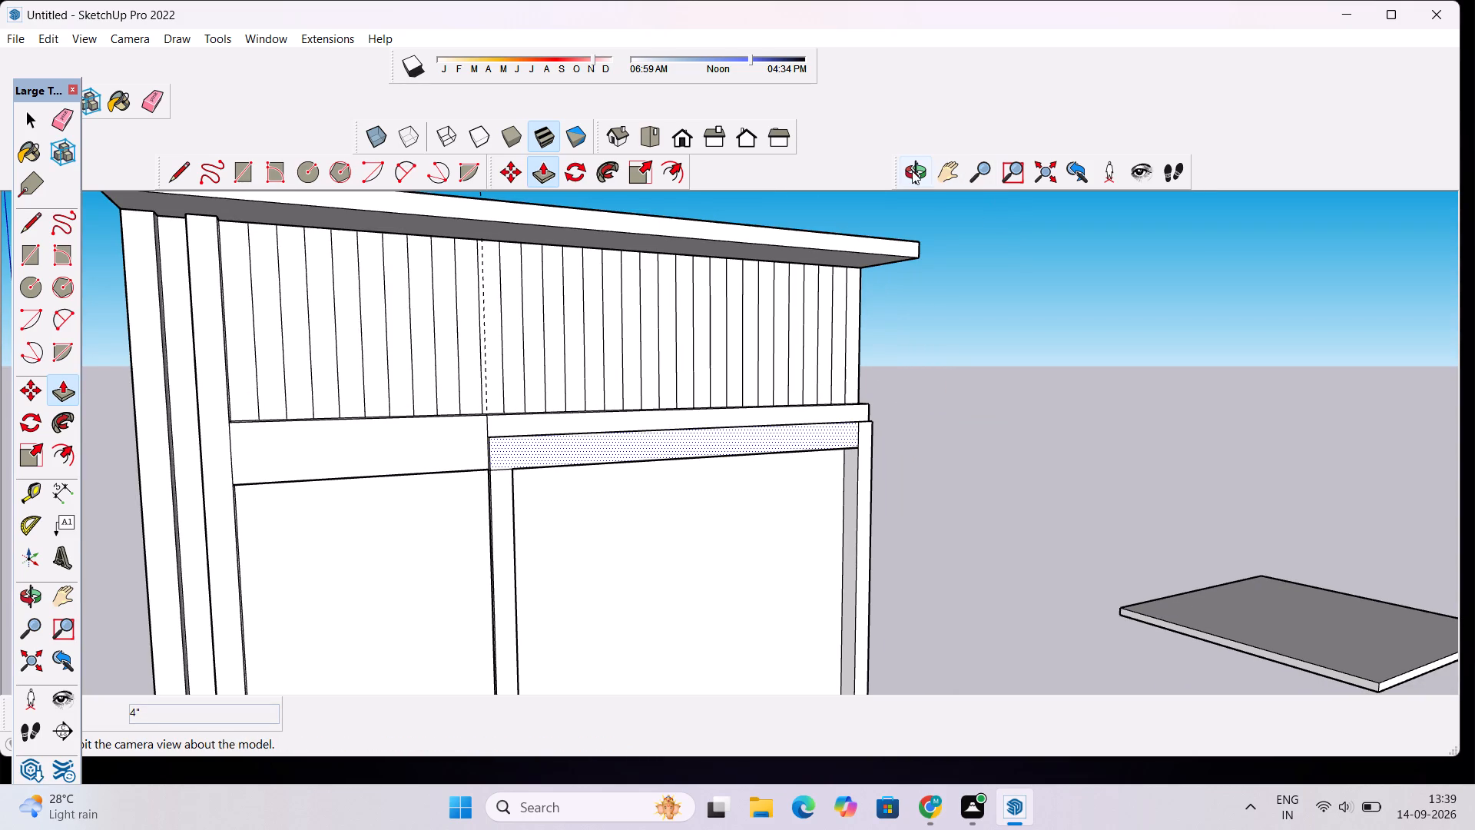
{"action": "left_click", "coordinate": [912, 171]}
{"action": "left_click_drag", "start_coordinate": [850, 539], "coordinate": [698, 755]}
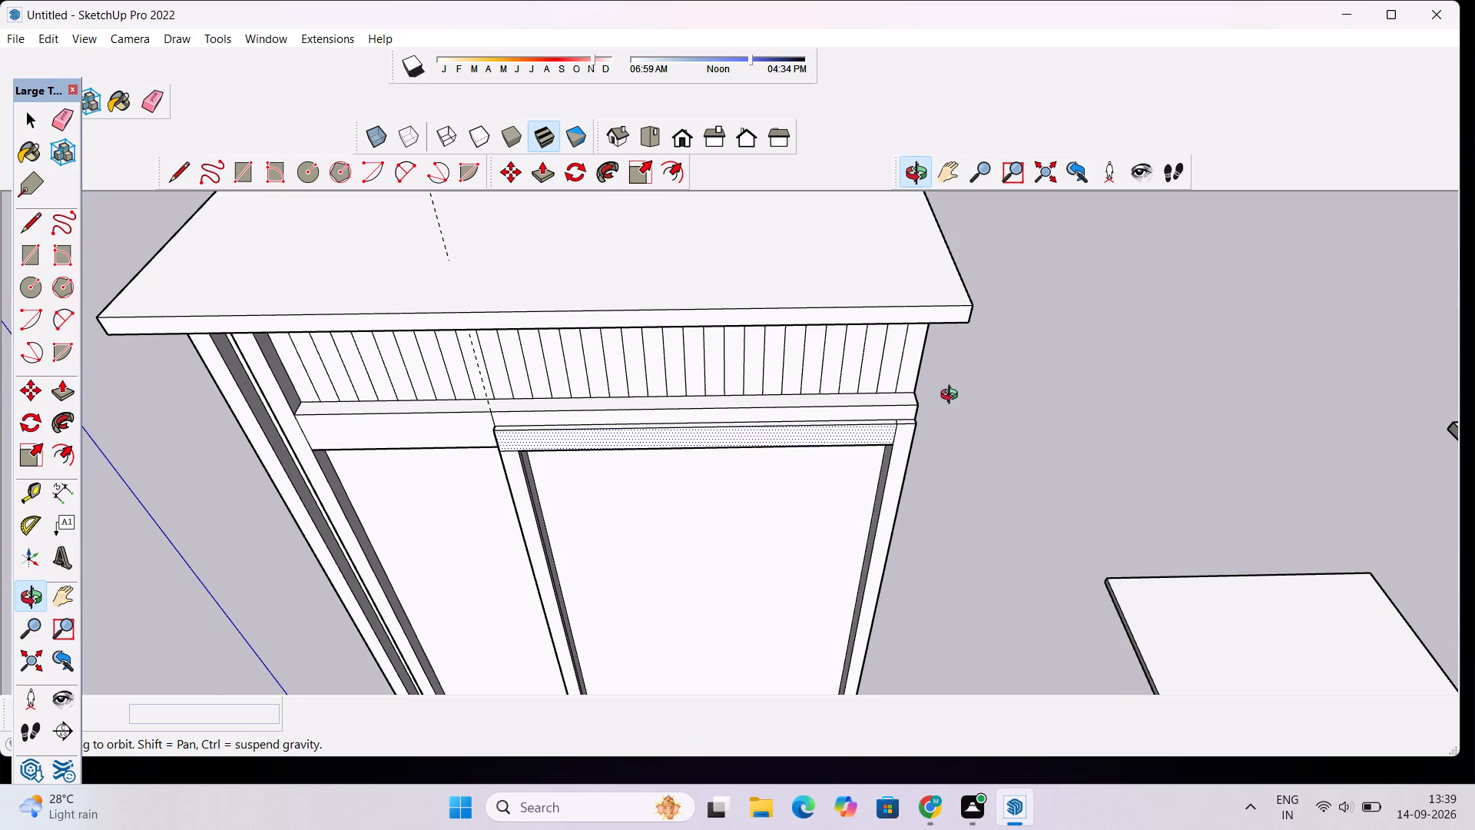
{"action": "scroll", "coordinate": [926, 413], "scroll_direction": "down", "scroll_amount": 6}
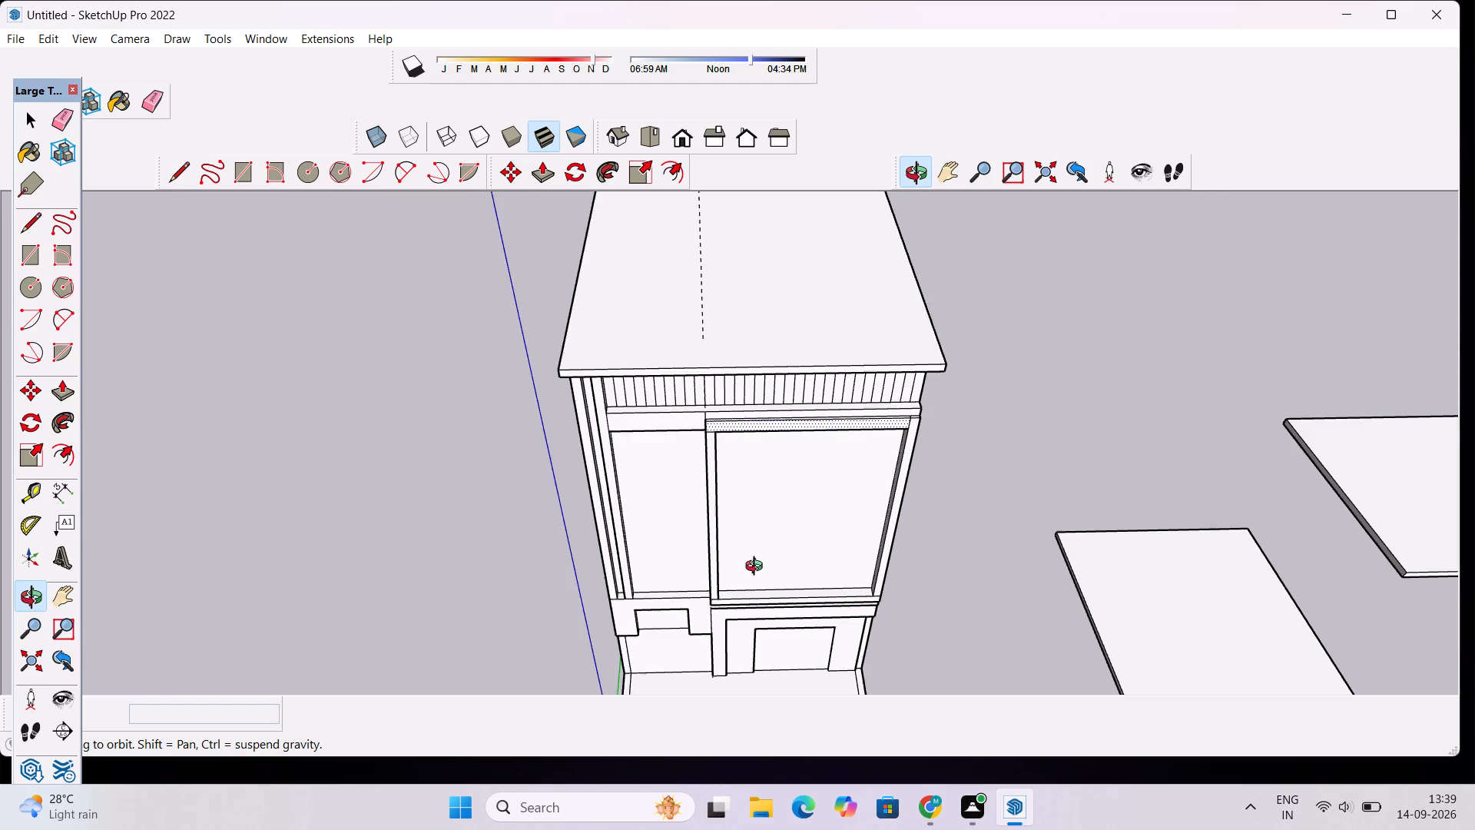
{"action": "left_click_drag", "start_coordinate": [754, 556], "coordinate": [766, 385]}
{"action": "scroll", "coordinate": [794, 346], "scroll_direction": "down", "scroll_amount": 4}
{"action": "left_click_drag", "start_coordinate": [889, 429], "coordinate": [851, 244]}
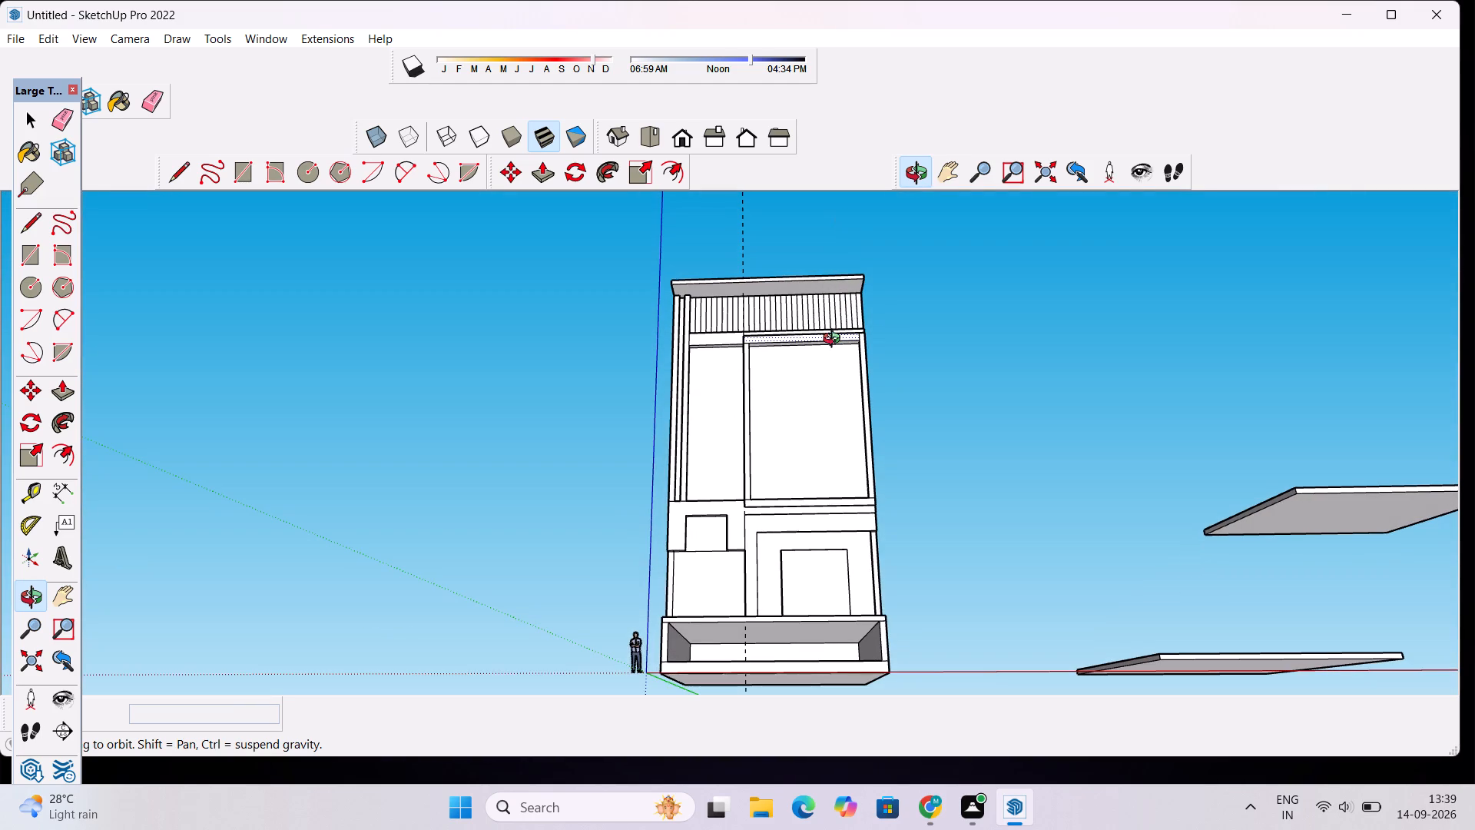
{"action": "scroll", "coordinate": [830, 392], "scroll_direction": "up", "scroll_amount": 7}
{"action": "left_click_drag", "start_coordinate": [763, 365], "coordinate": [734, 296]}
{"action": "scroll", "coordinate": [734, 296], "scroll_direction": "up", "scroll_amount": 8}
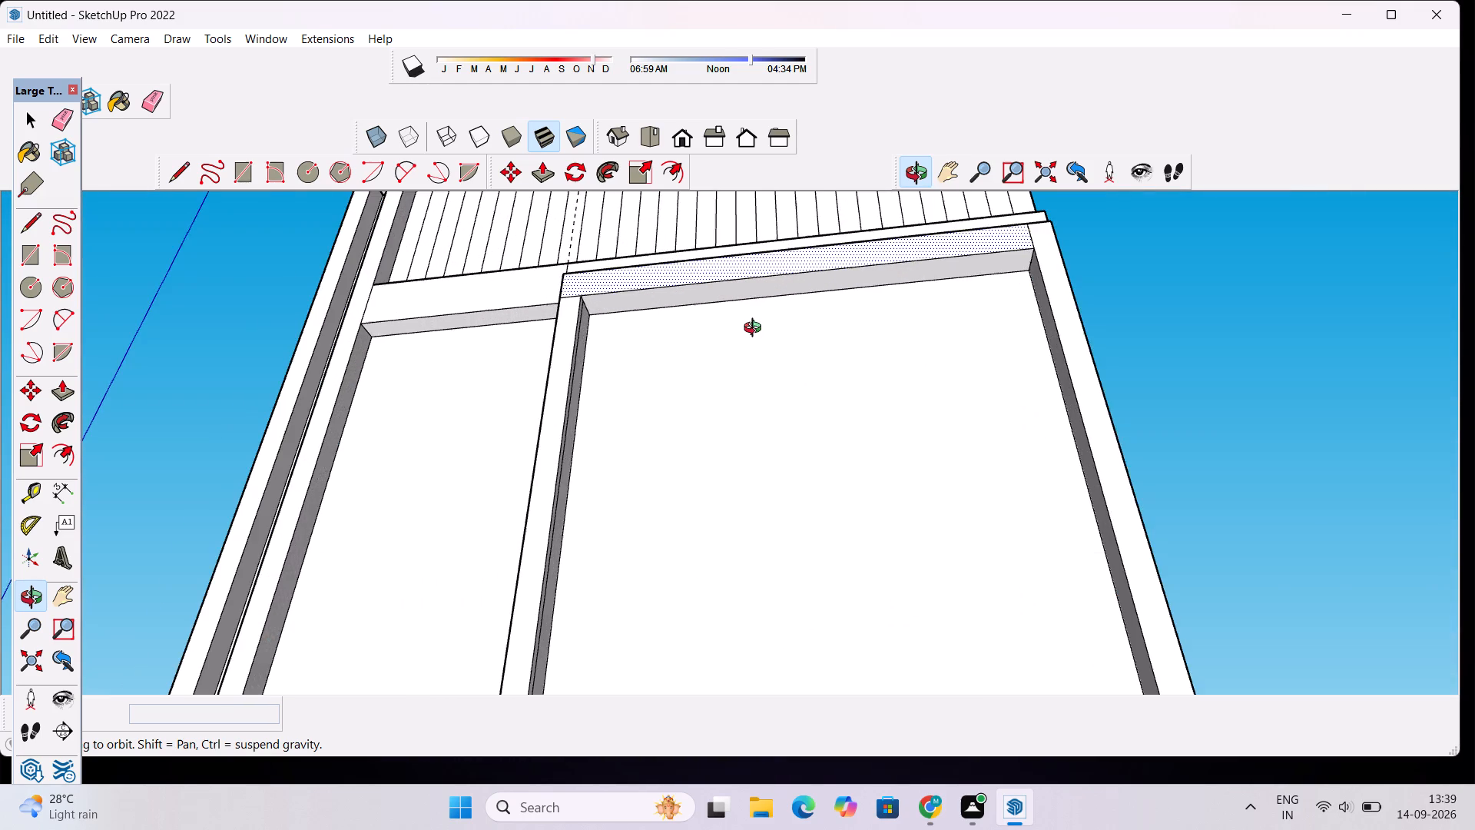
{"action": "scroll", "coordinate": [756, 330], "scroll_direction": "up", "scroll_amount": 4}
{"action": "key", "text": "p"}
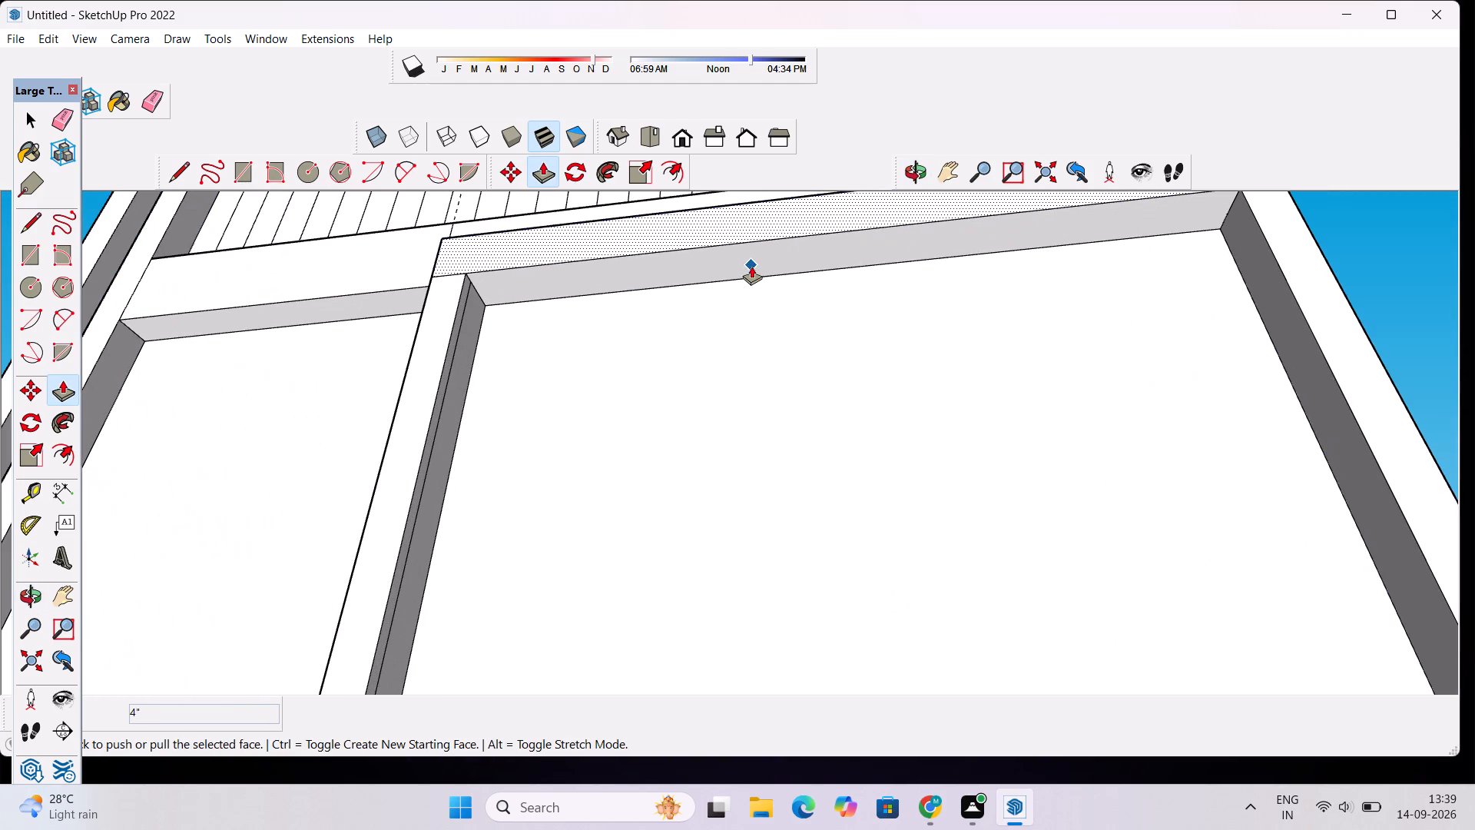
{"action": "key", "text": "space"}
{"action": "left_click", "coordinate": [754, 284]}
{"action": "left_click", "coordinate": [754, 262]}
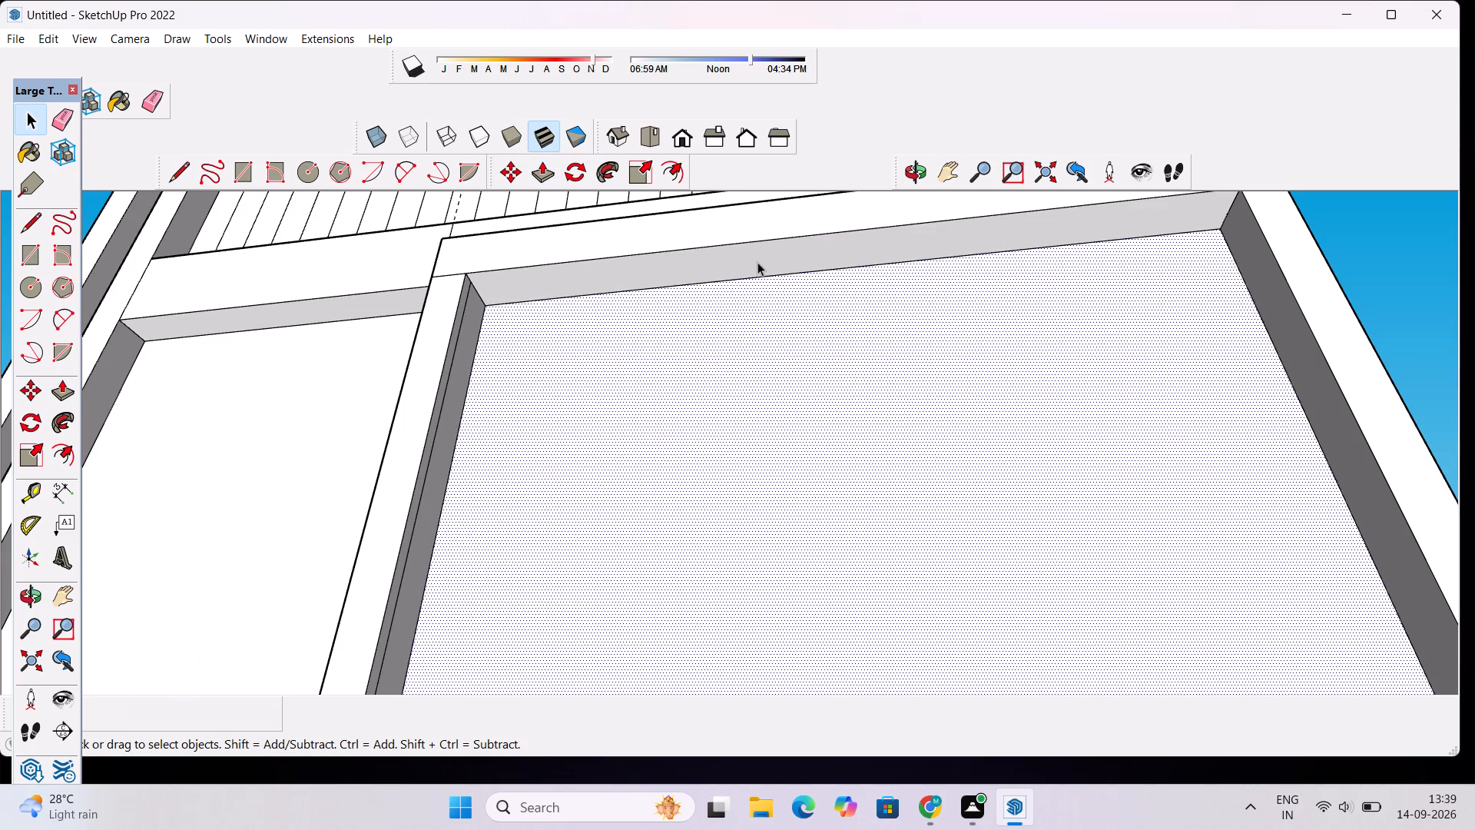
{"action": "key", "text": "p"}
{"action": "left_click", "coordinate": [760, 262]}
{"action": "scroll", "coordinate": [763, 298], "scroll_direction": "down", "scroll_amount": 4}
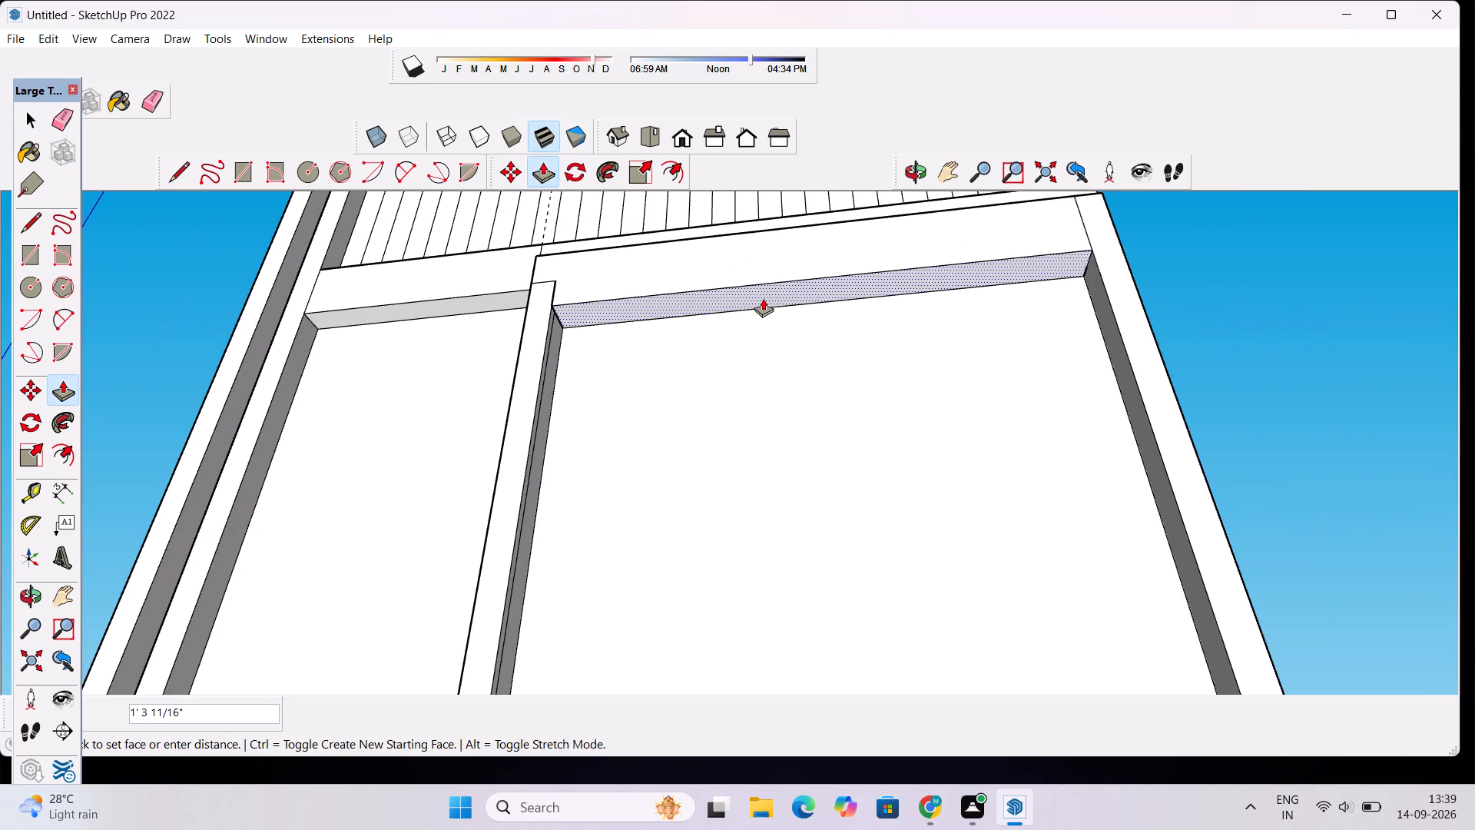
{"action": "scroll", "coordinate": [763, 298], "scroll_direction": "down", "scroll_amount": 1}
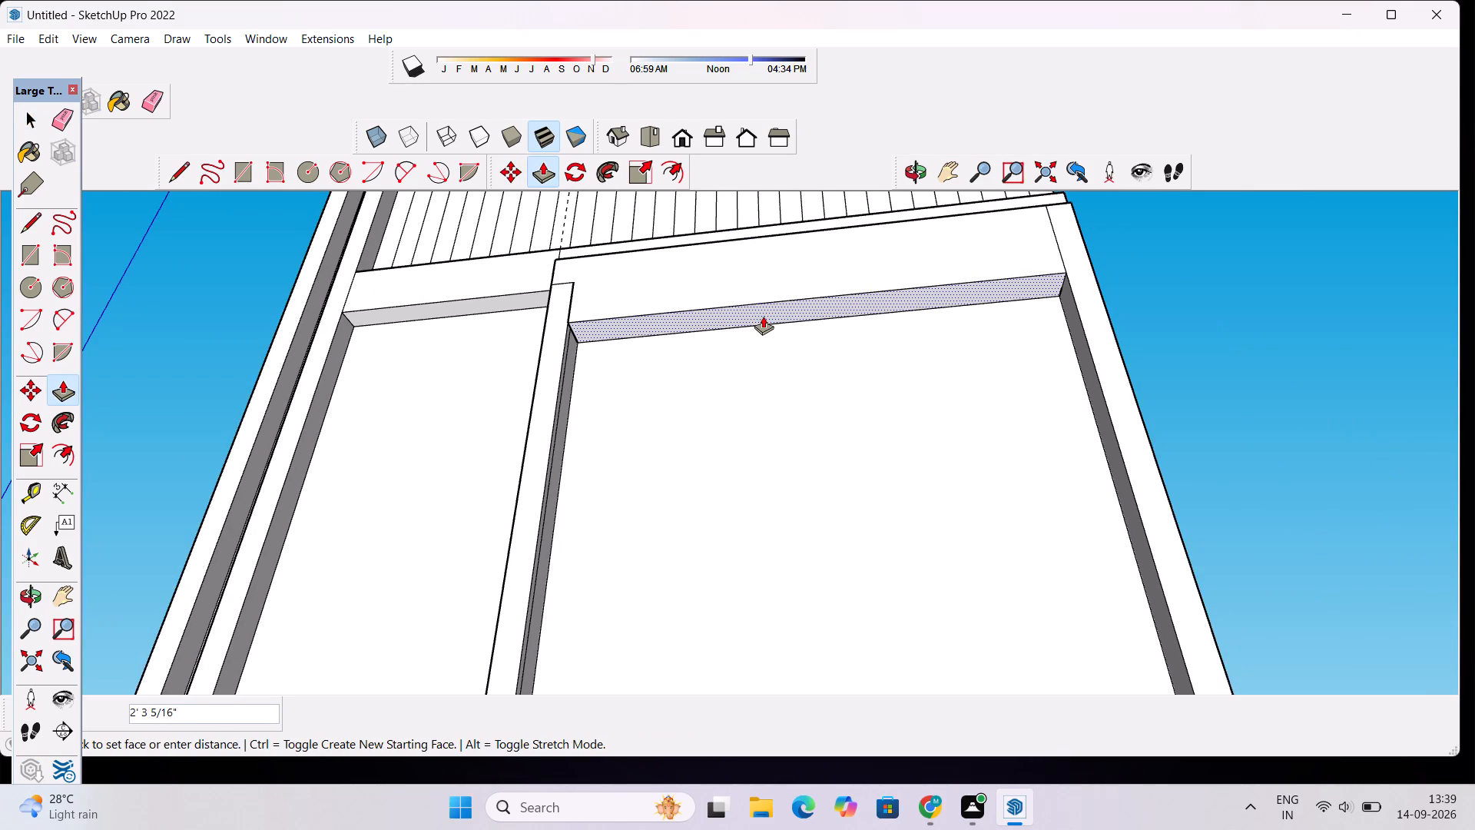
{"action": "type", "text": "2.5'"}
{"action": "key", "text": "Return"}
Erase the leftover edges where the top of the central pillar meets the deepened beam above the wide bay.
{"action": "left_click", "coordinate": [910, 173]}
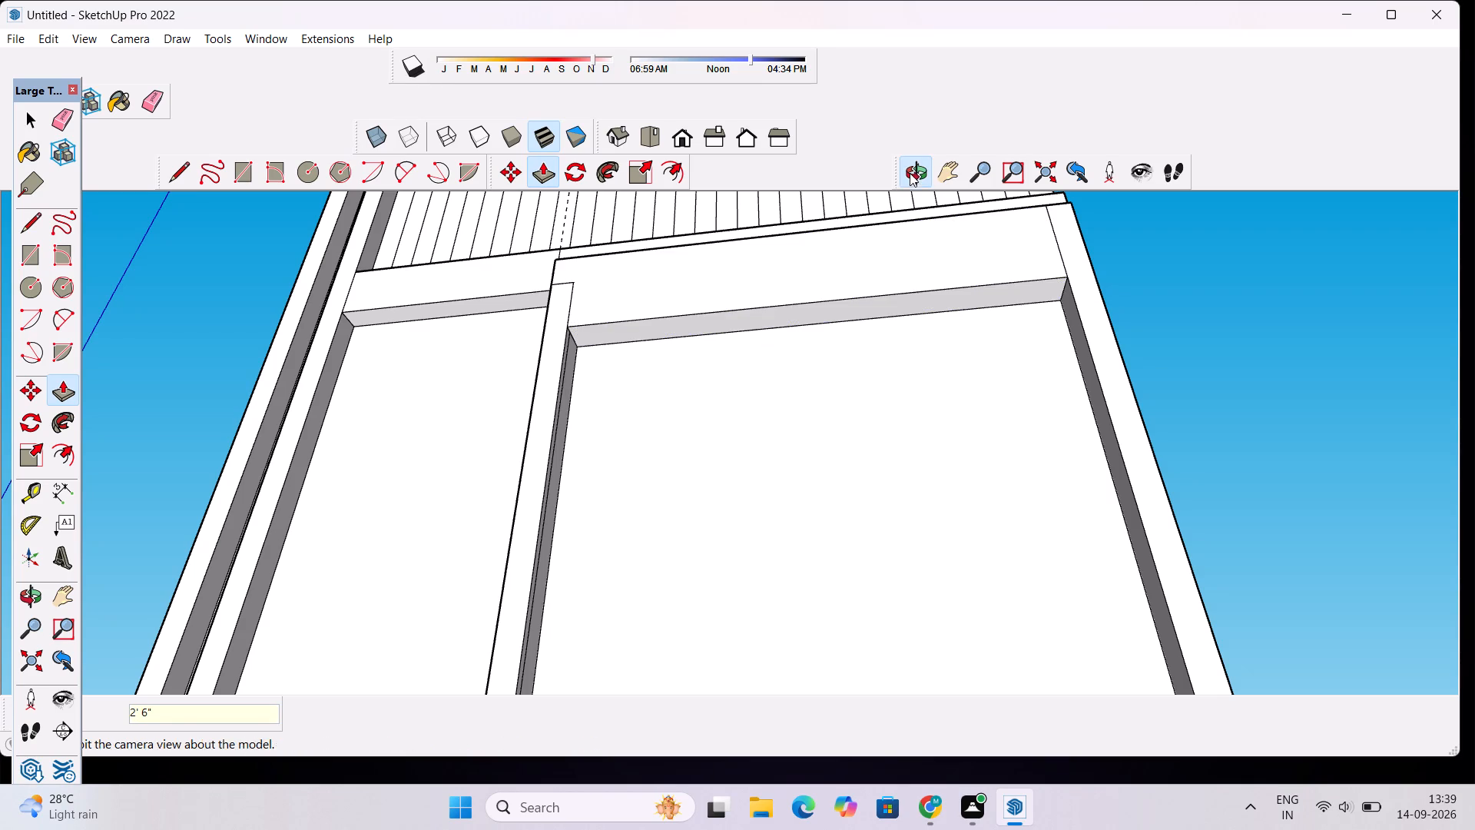
{"action": "left_click_drag", "start_coordinate": [885, 253], "coordinate": [903, 422]}
{"action": "scroll", "coordinate": [901, 412], "scroll_direction": "down", "scroll_amount": 7}
{"action": "left_click_drag", "start_coordinate": [693, 429], "coordinate": [729, 445]}
{"action": "scroll", "coordinate": [771, 424], "scroll_direction": "up", "scroll_amount": 6}
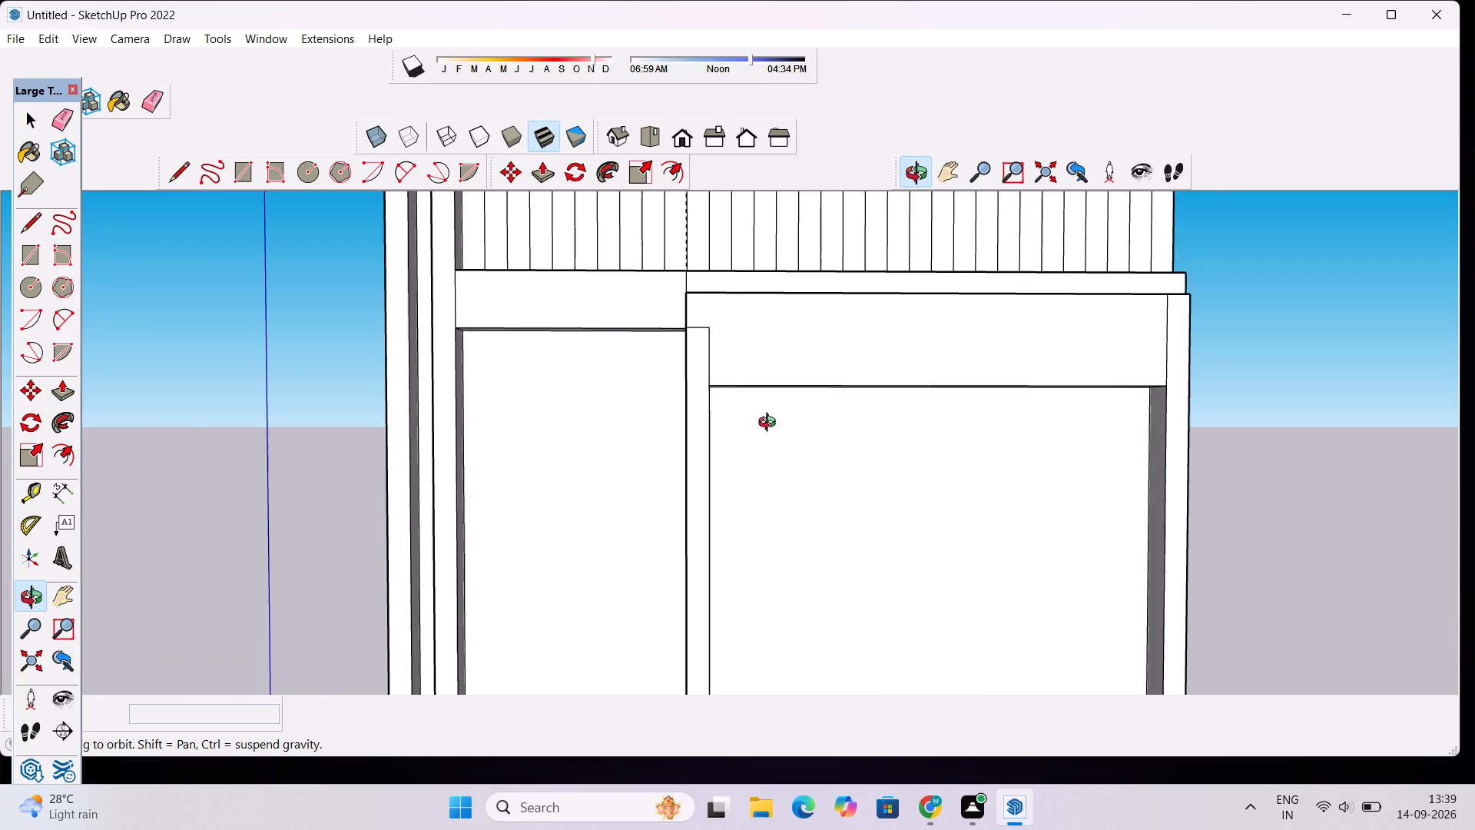
{"action": "key", "text": "e"}
{"action": "left_click_drag", "start_coordinate": [718, 313], "coordinate": [695, 346]}
{"action": "left_click_drag", "start_coordinate": [686, 309], "coordinate": [693, 319]}
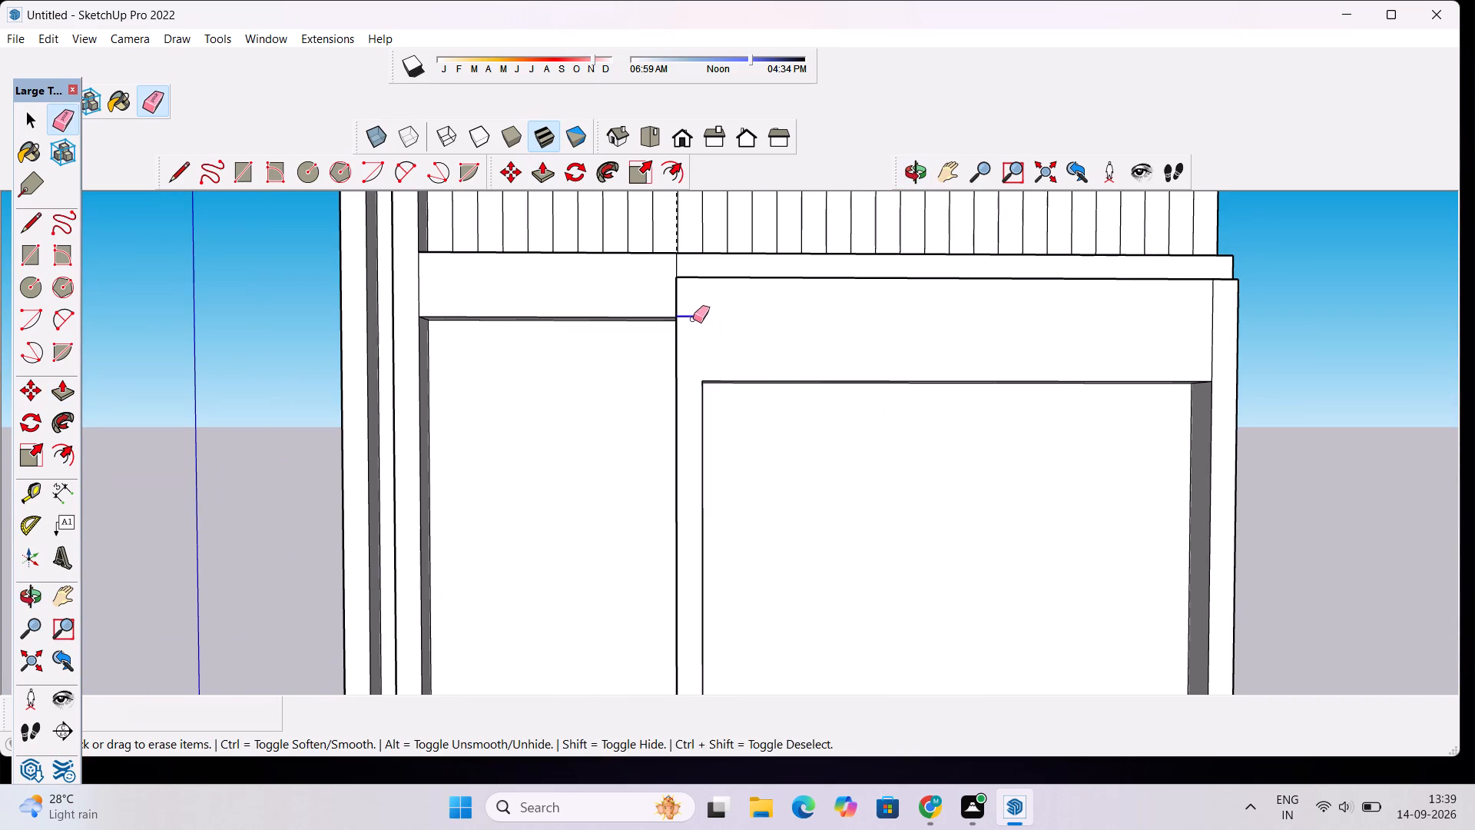
Erase the leftover edges where the deepened beam above the wide bay meets the central and outer pillars.
{"action": "left_click_drag", "start_coordinate": [693, 319], "coordinate": [694, 320]}
{"action": "left_click_drag", "start_coordinate": [1221, 328], "coordinate": [1211, 334]}
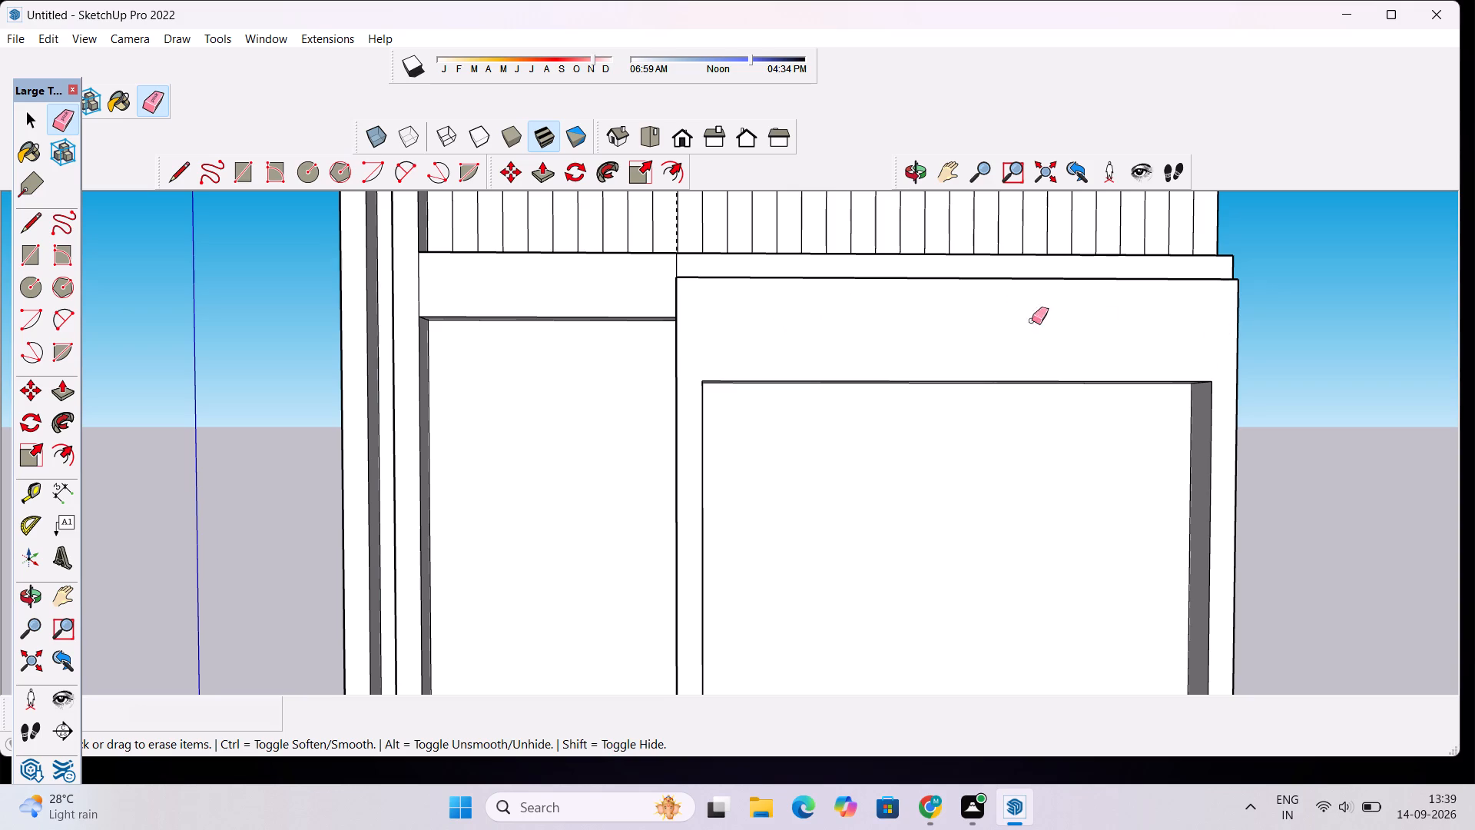
{"action": "left_click", "coordinate": [916, 181]}
{"action": "left_click_drag", "start_coordinate": [1032, 485], "coordinate": [636, 313]}
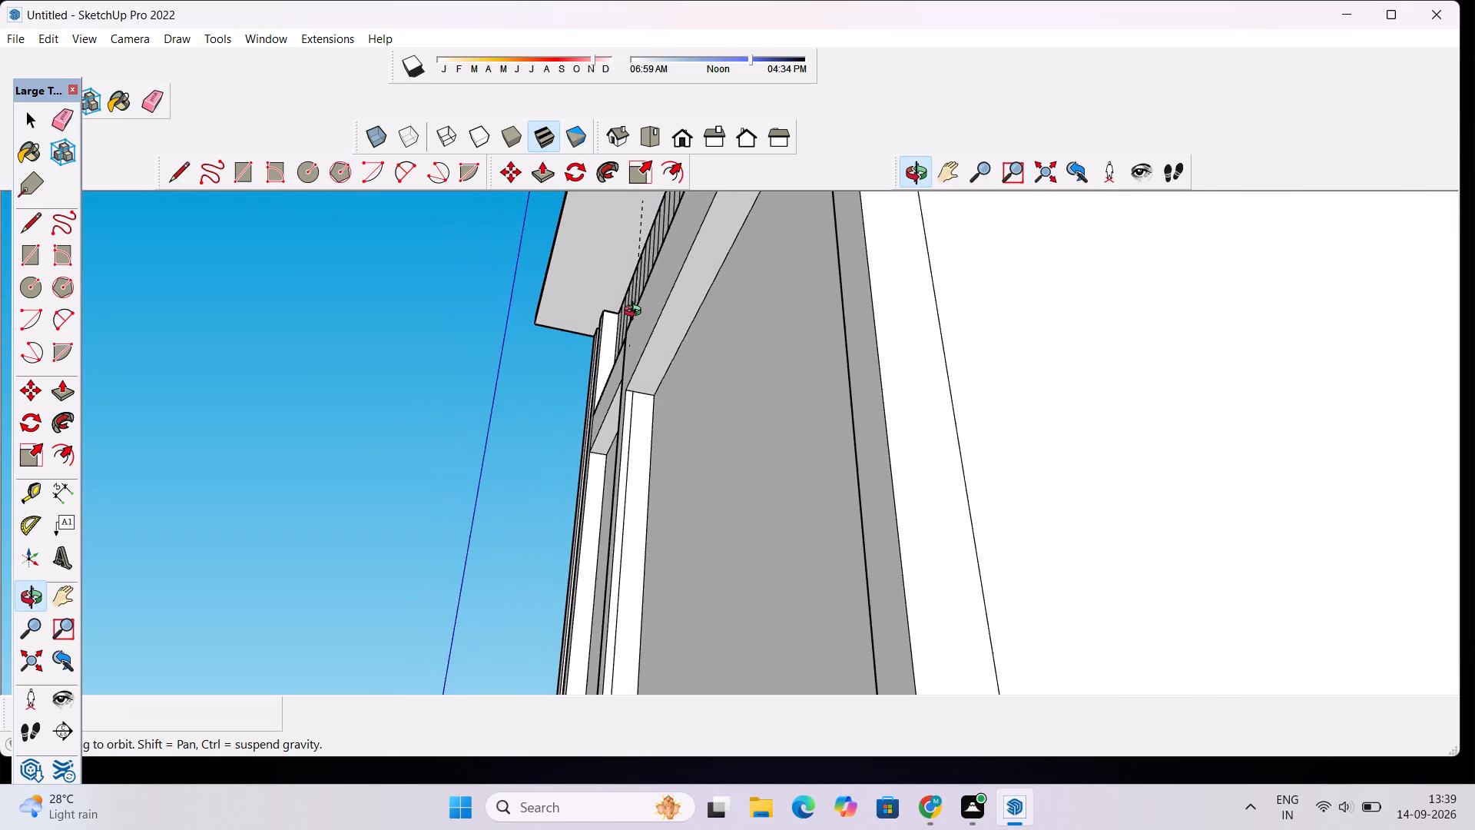
{"action": "left_click_drag", "start_coordinate": [636, 313], "coordinate": [640, 327]}
{"action": "key", "text": "e"}
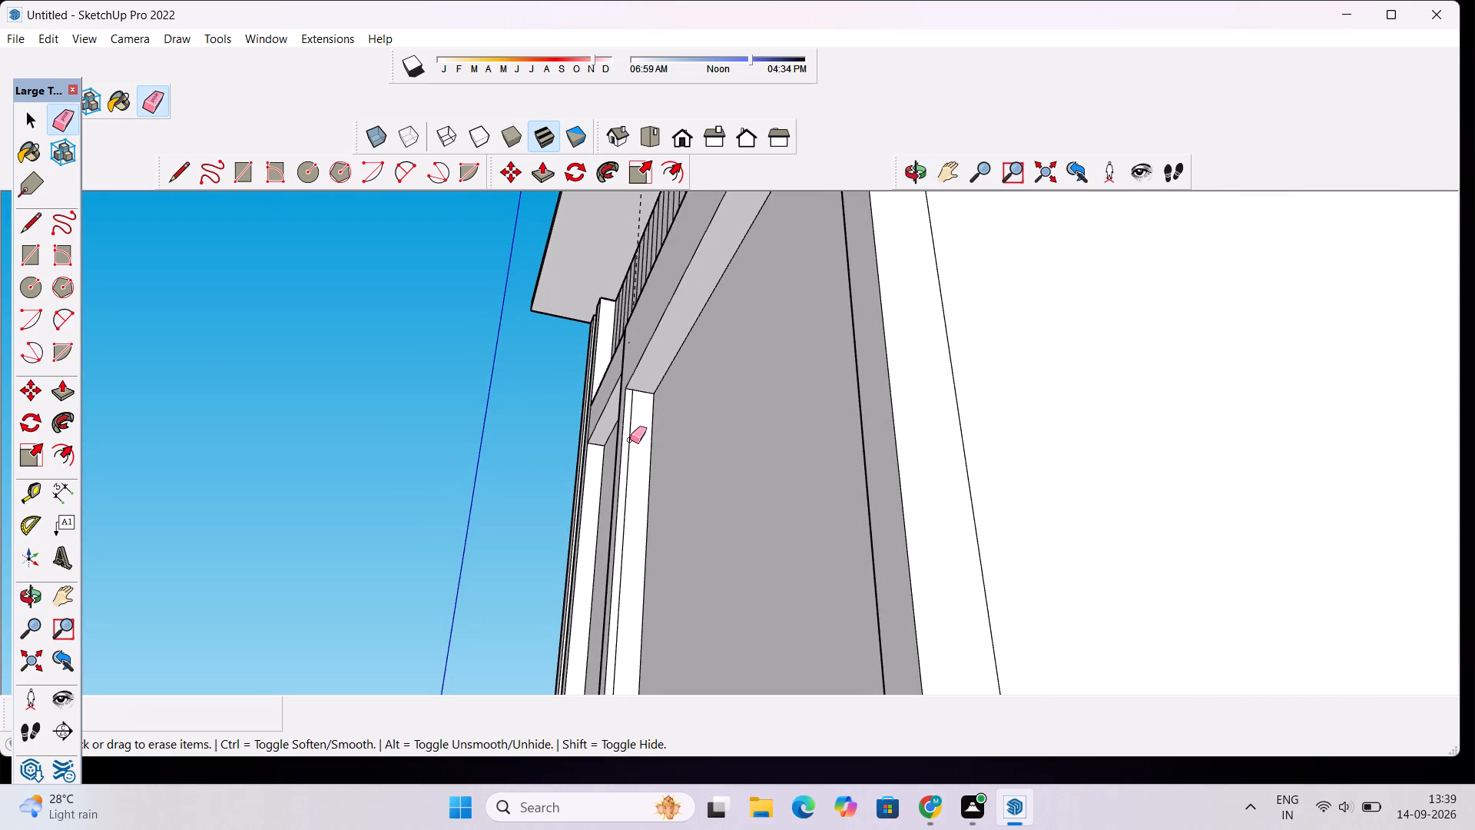
{"action": "left_click", "coordinate": [630, 440]}
Erase the leftover beam-end outline at the top of the outer pillar's side face.
{"action": "left_click", "coordinate": [920, 172]}
{"action": "left_click_drag", "start_coordinate": [847, 243], "coordinate": [1337, 313]}
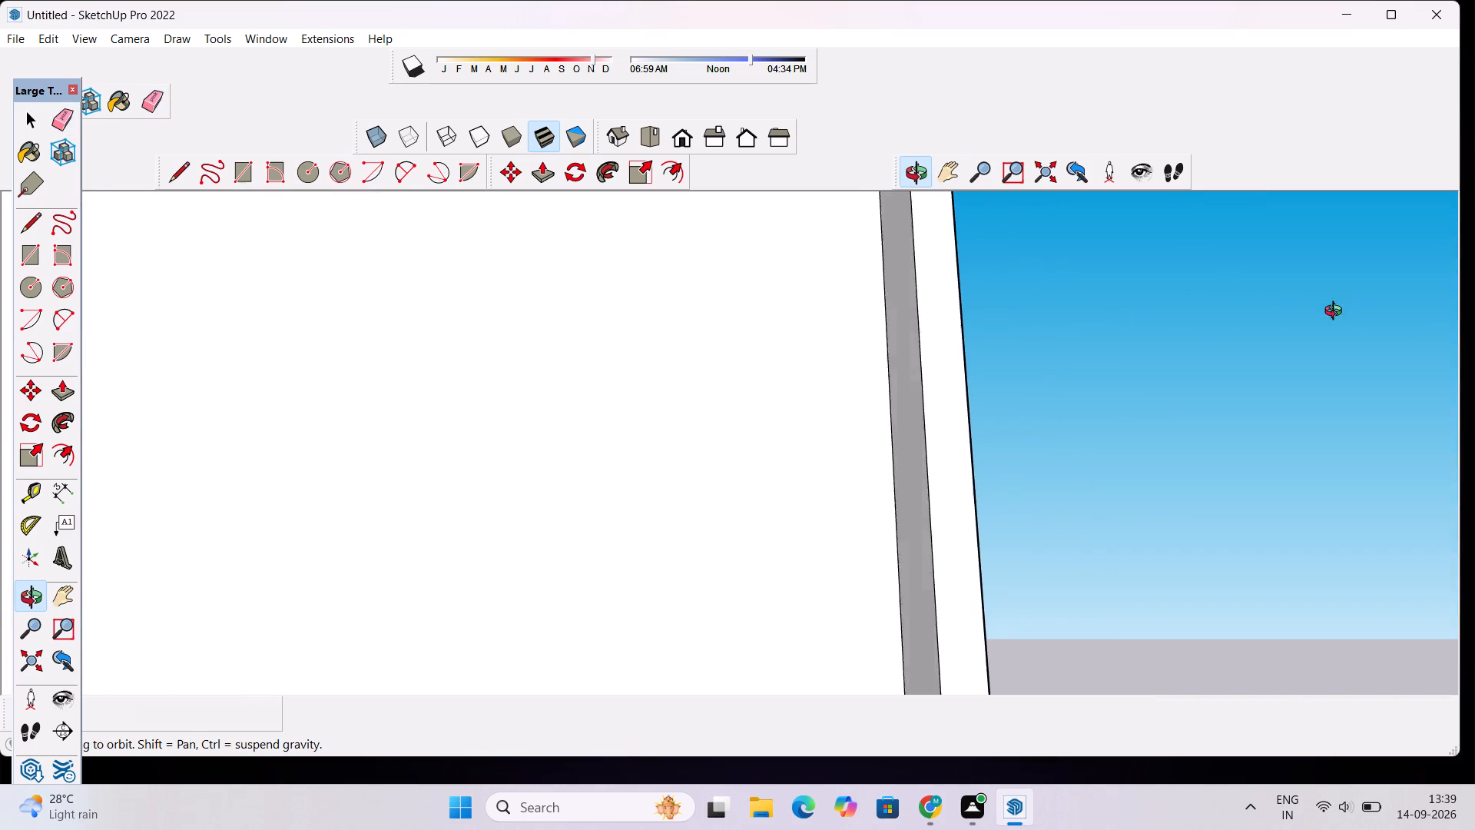
{"action": "left_click_drag", "start_coordinate": [1337, 313], "coordinate": [993, 334]}
{"action": "scroll", "coordinate": [950, 334], "scroll_direction": "down", "scroll_amount": 6}
{"action": "scroll", "coordinate": [773, 446], "scroll_direction": "down", "scroll_amount": 6}
{"action": "left_click_drag", "start_coordinate": [999, 405], "coordinate": [929, 417]}
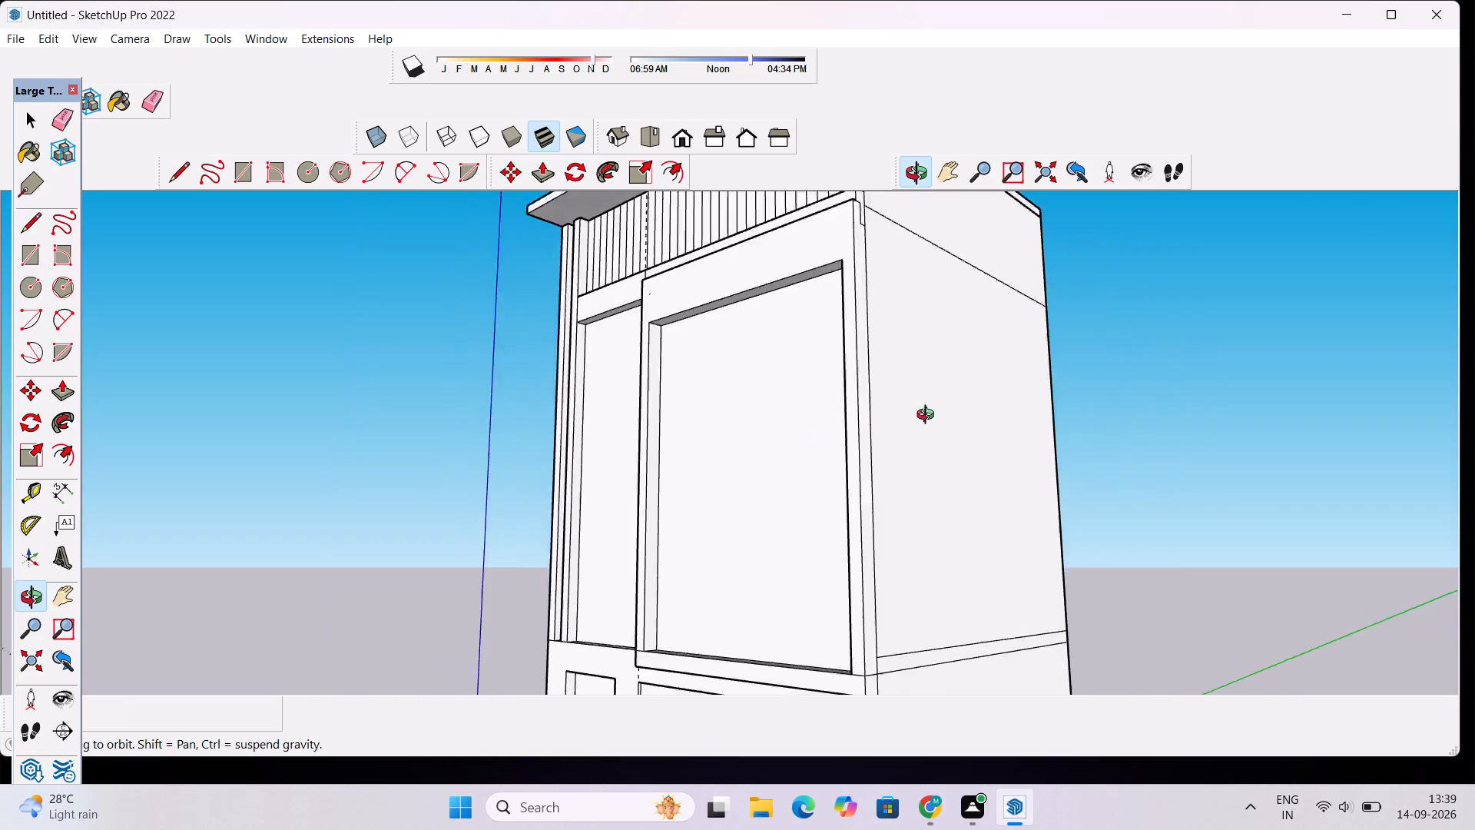
{"action": "left_click_drag", "start_coordinate": [929, 417], "coordinate": [823, 510]}
{"action": "scroll", "coordinate": [677, 262], "scroll_direction": "up", "scroll_amount": 8}
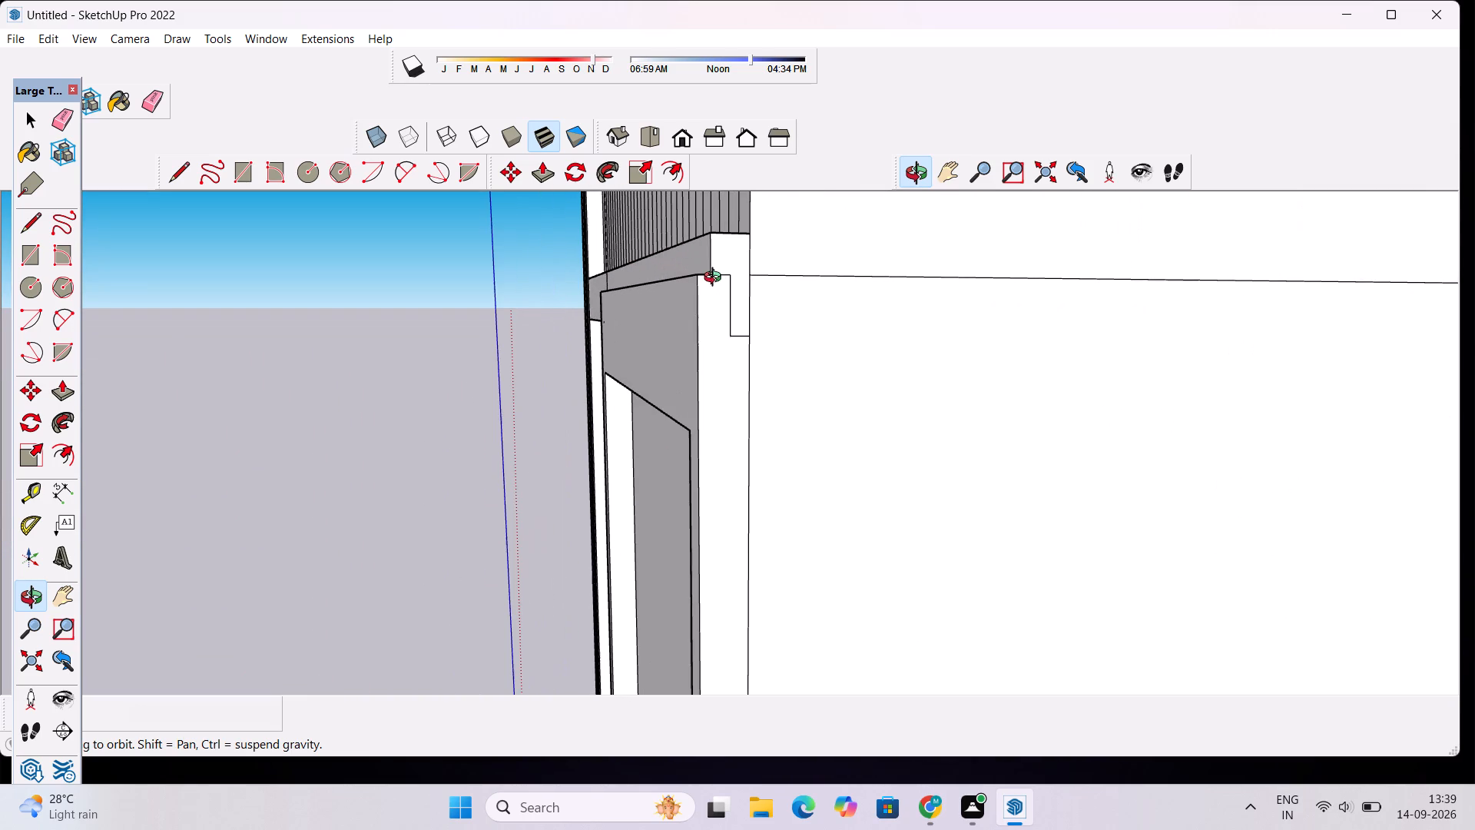
{"action": "key", "text": "e"}
{"action": "left_click_drag", "start_coordinate": [735, 273], "coordinate": [744, 339]}
{"action": "left_click_drag", "start_coordinate": [721, 261], "coordinate": [723, 280]}
Push/Pull the narrow back-coloured side face of the central pillar, facing the narrow bay, outward by 0.5".
{"action": "left_click", "coordinate": [921, 168]}
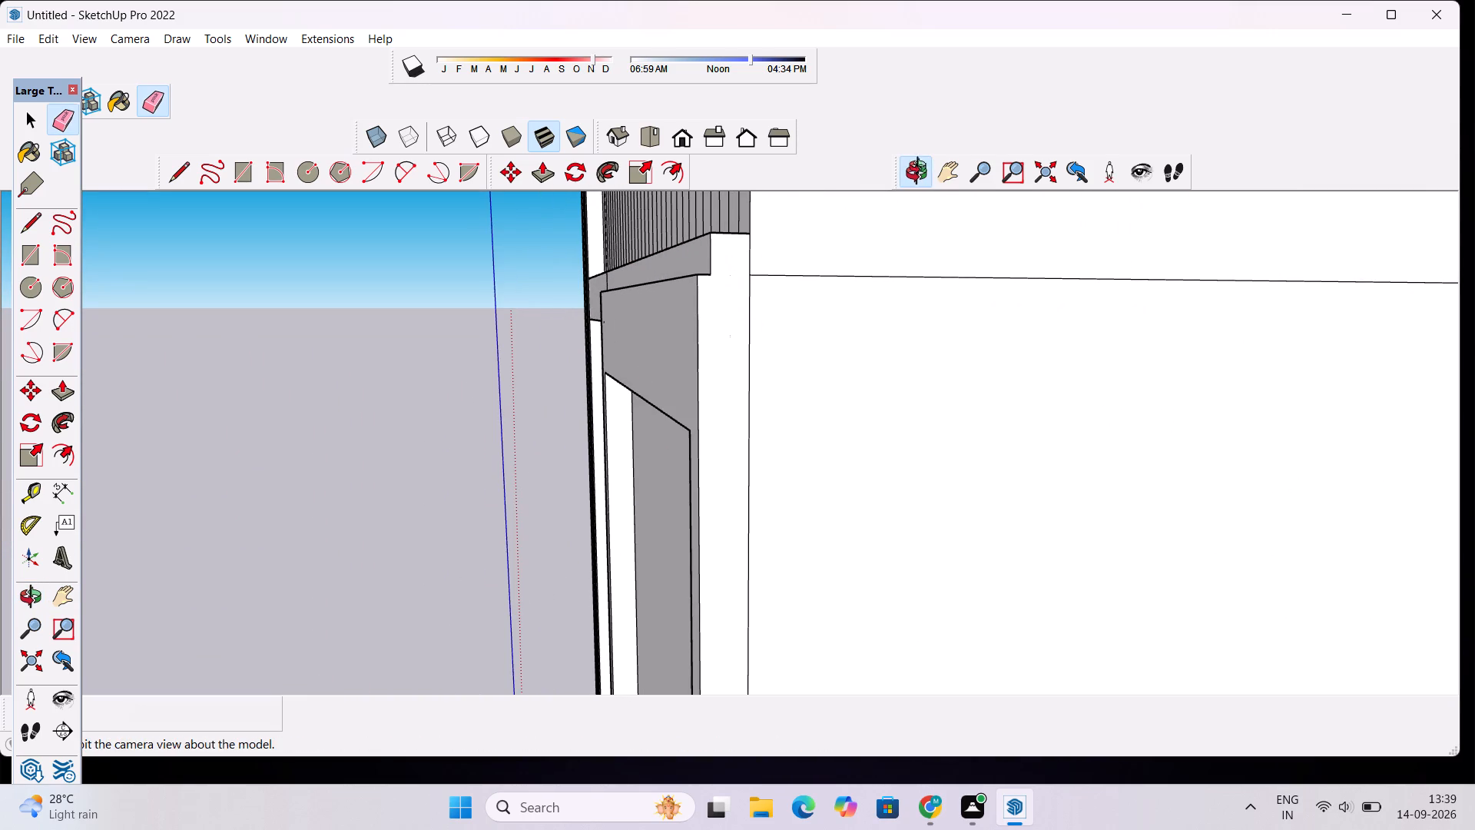
{"action": "left_click_drag", "start_coordinate": [525, 464], "coordinate": [1004, 581]}
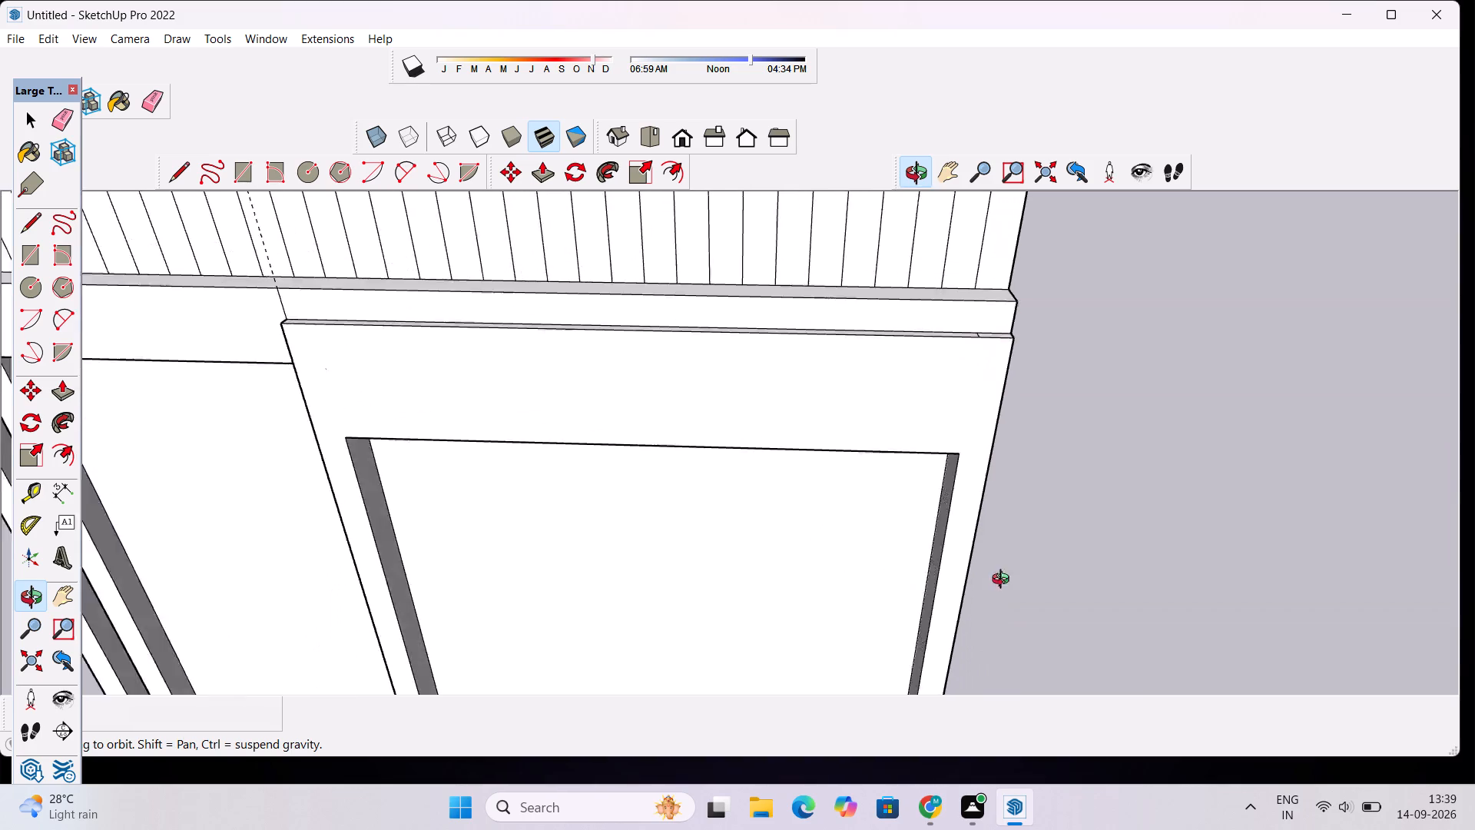
{"action": "left_click_drag", "start_coordinate": [1004, 581], "coordinate": [1358, 408]}
{"action": "scroll", "coordinate": [784, 426], "scroll_direction": "down", "scroll_amount": 5}
{"action": "scroll", "coordinate": [771, 406], "scroll_direction": "up", "scroll_amount": 1}
{"action": "scroll", "coordinate": [763, 389], "scroll_direction": "down", "scroll_amount": 6}
{"action": "scroll", "coordinate": [656, 426], "scroll_direction": "down", "scroll_amount": 4}
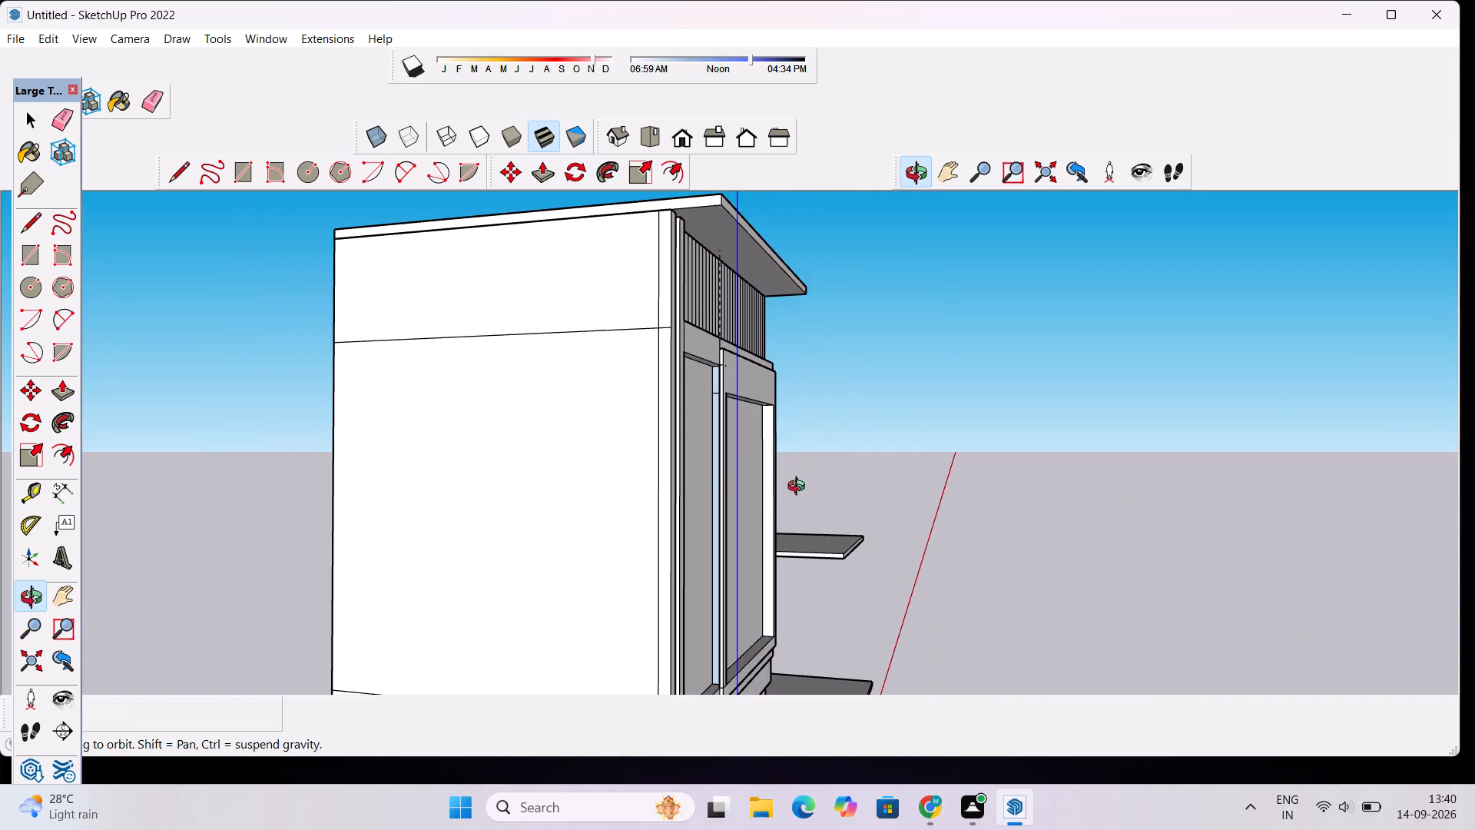
{"action": "scroll", "coordinate": [786, 460], "scroll_direction": "down", "scroll_amount": 4}
{"action": "left_click_drag", "start_coordinate": [797, 568], "coordinate": [694, 414], "text": "shift"}
{"action": "scroll", "coordinate": [641, 403], "scroll_direction": "up", "scroll_amount": 11}
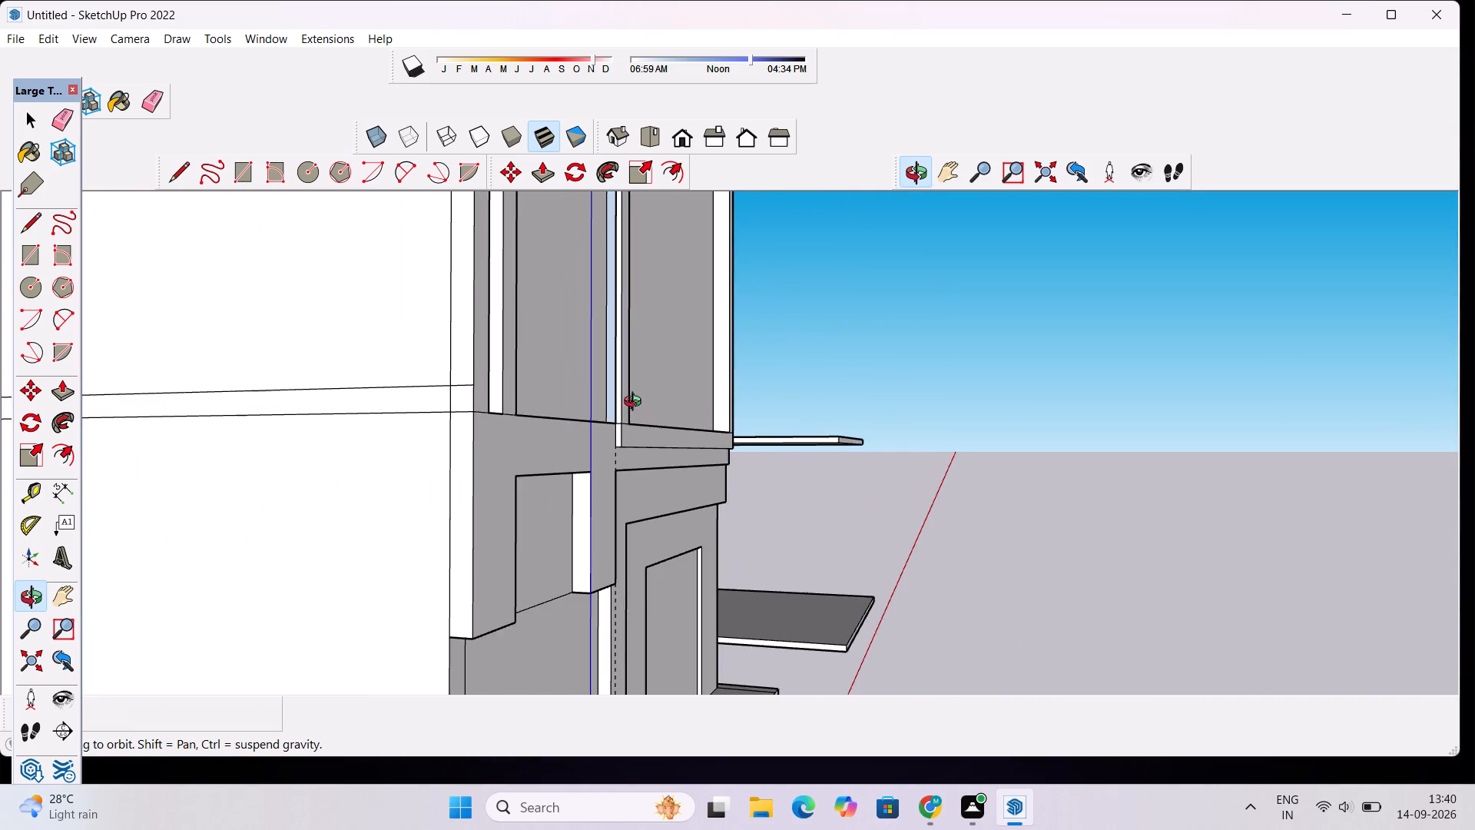
{"action": "left_click_drag", "start_coordinate": [584, 449], "coordinate": [594, 546]}
{"action": "scroll", "coordinate": [613, 485], "scroll_direction": "up", "scroll_amount": 5}
{"action": "scroll", "coordinate": [594, 423], "scroll_direction": "up", "scroll_amount": 4}
{"action": "left_click_drag", "start_coordinate": [602, 425], "coordinate": [646, 427]}
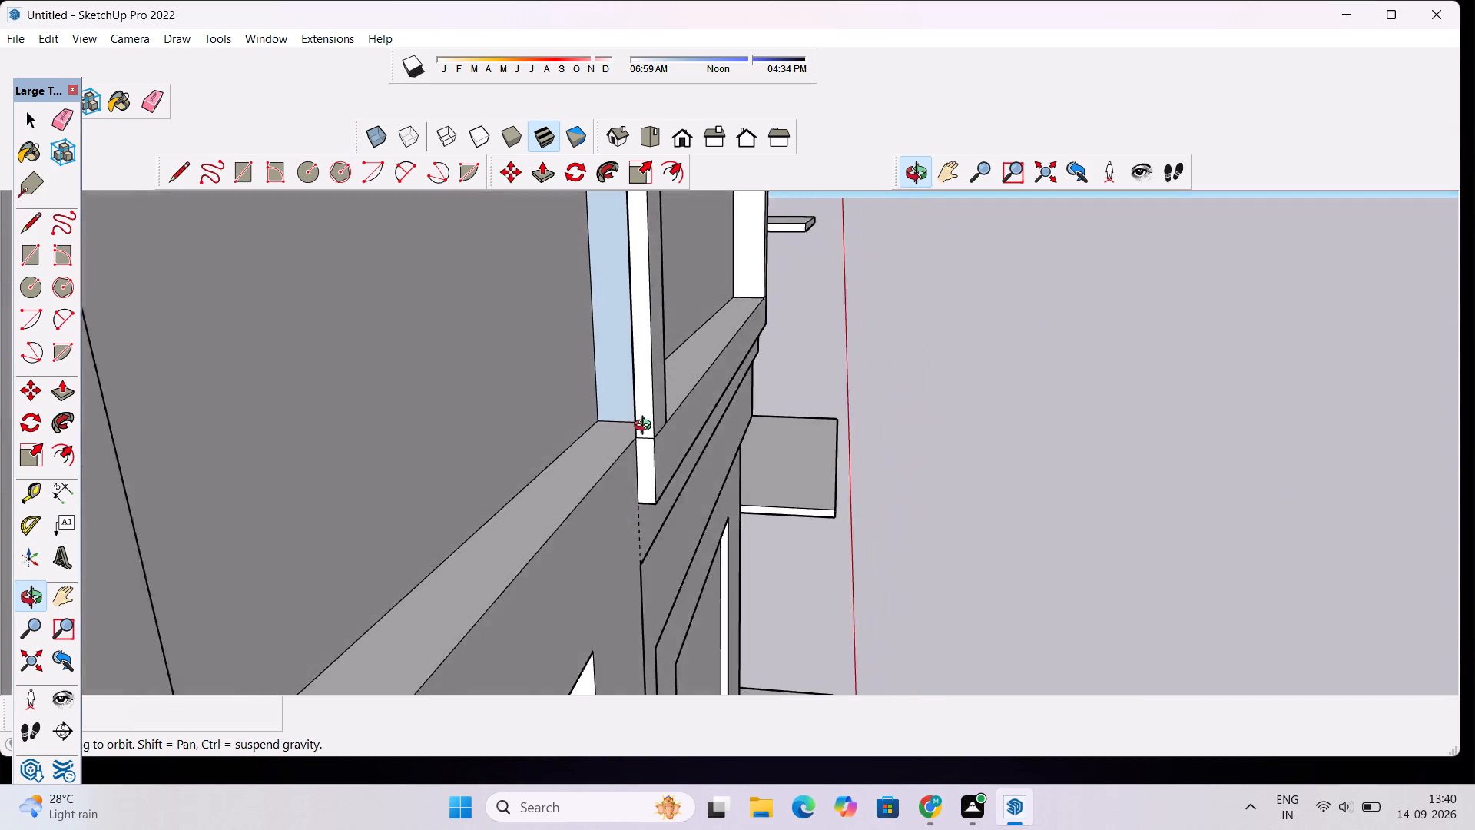
{"action": "left_click_drag", "start_coordinate": [646, 427], "coordinate": [672, 437]}
{"action": "left_click_drag", "start_coordinate": [621, 434], "coordinate": [648, 432]}
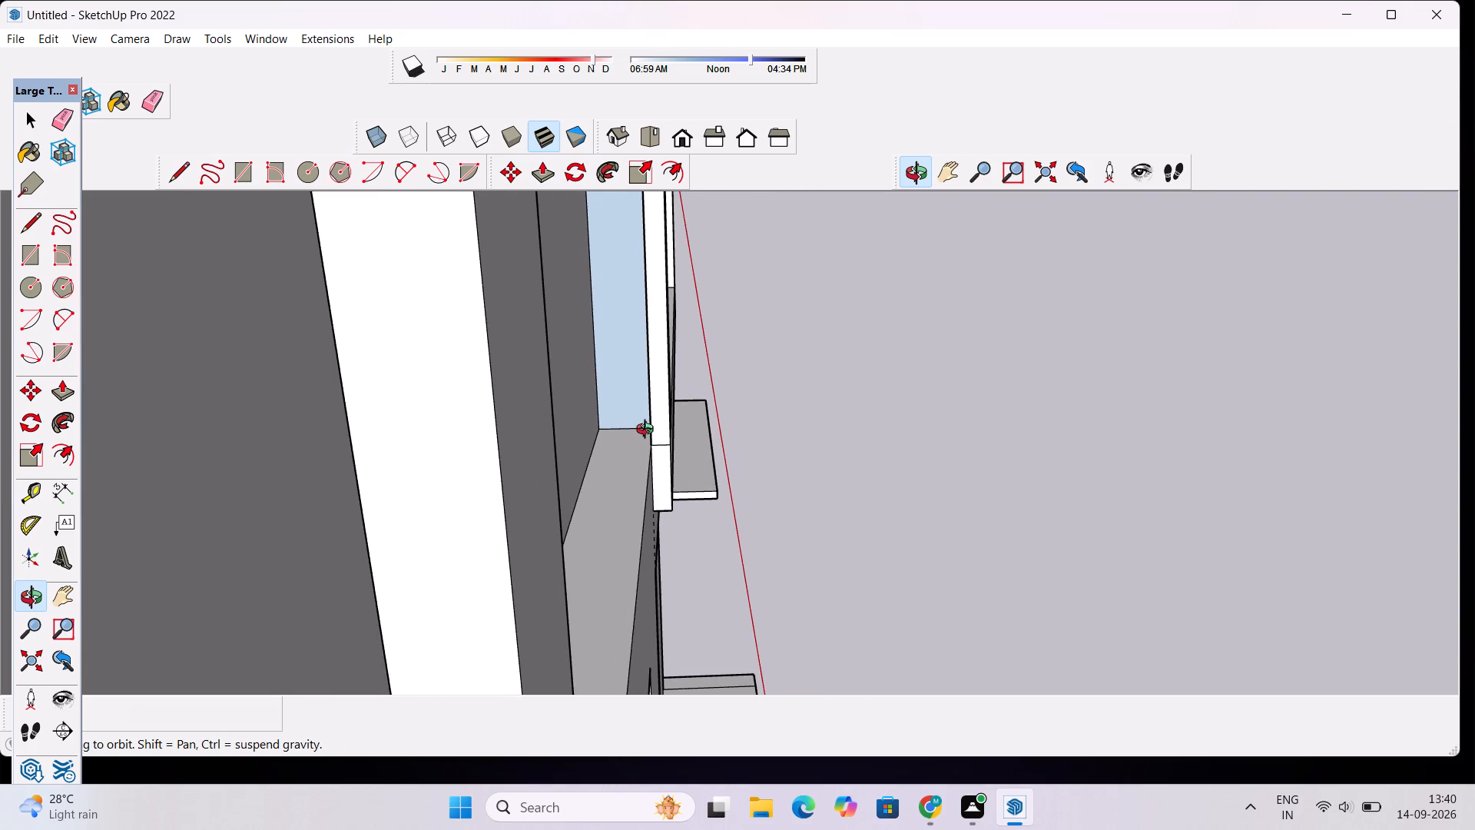
{"action": "scroll", "coordinate": [648, 431], "scroll_direction": "up", "scroll_amount": 3}
{"action": "scroll", "coordinate": [626, 457], "scroll_direction": "down", "scroll_amount": 4}
{"action": "left_click_drag", "start_coordinate": [925, 426], "coordinate": [697, 417]}
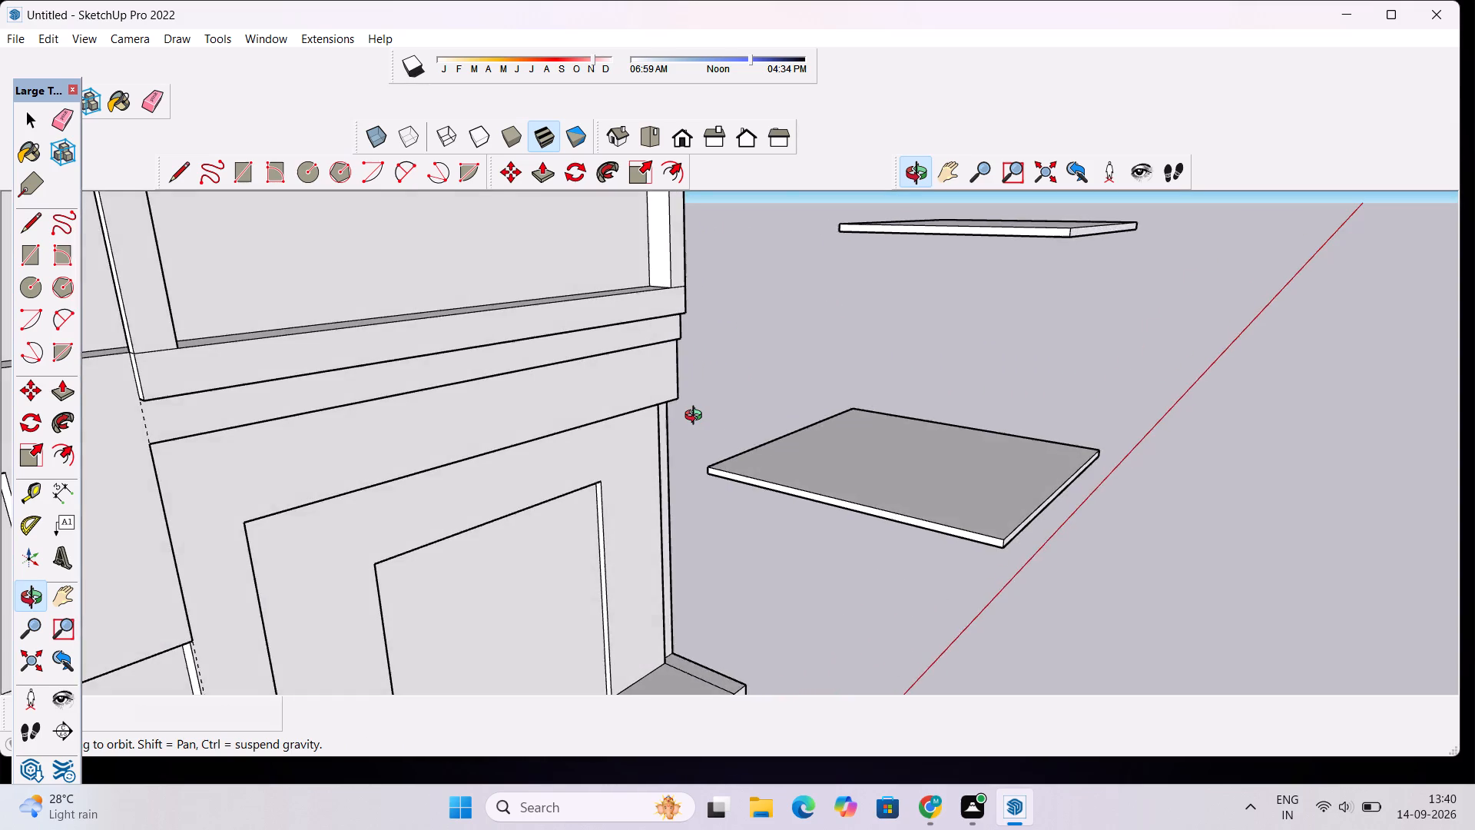
{"action": "scroll", "coordinate": [697, 417], "scroll_direction": "down", "scroll_amount": 12}
{"action": "scroll", "coordinate": [607, 327], "scroll_direction": "up", "scroll_amount": 12}
{"action": "left_click_drag", "start_coordinate": [635, 310], "coordinate": [647, 323]}
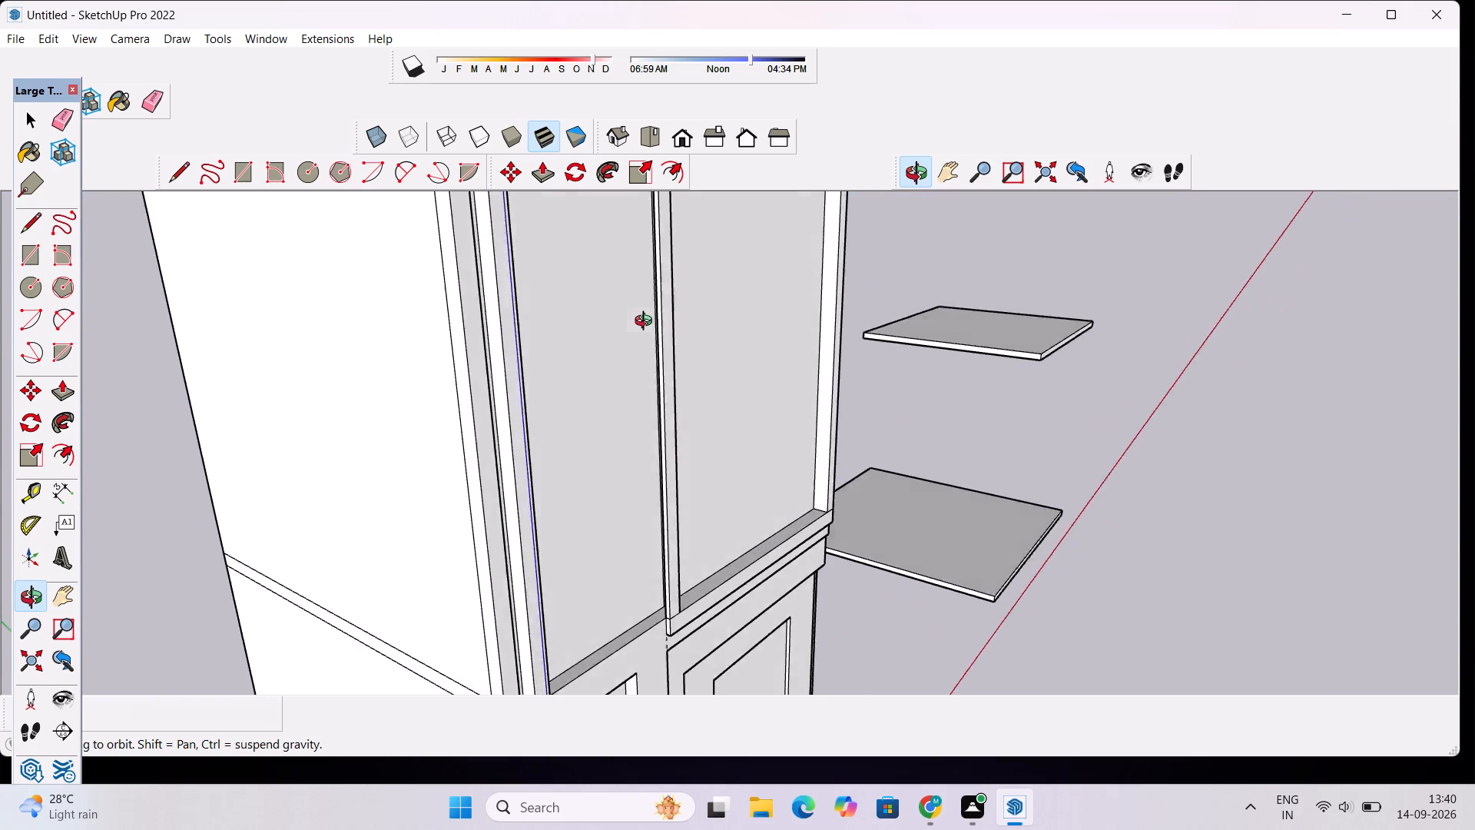
{"action": "left_click_drag", "start_coordinate": [647, 323], "coordinate": [689, 335]}
{"action": "left_click_drag", "start_coordinate": [689, 334], "coordinate": [695, 398], "text": "shift"}
{"action": "scroll", "coordinate": [695, 399], "scroll_direction": "up", "scroll_amount": 10, "text": "shift"}
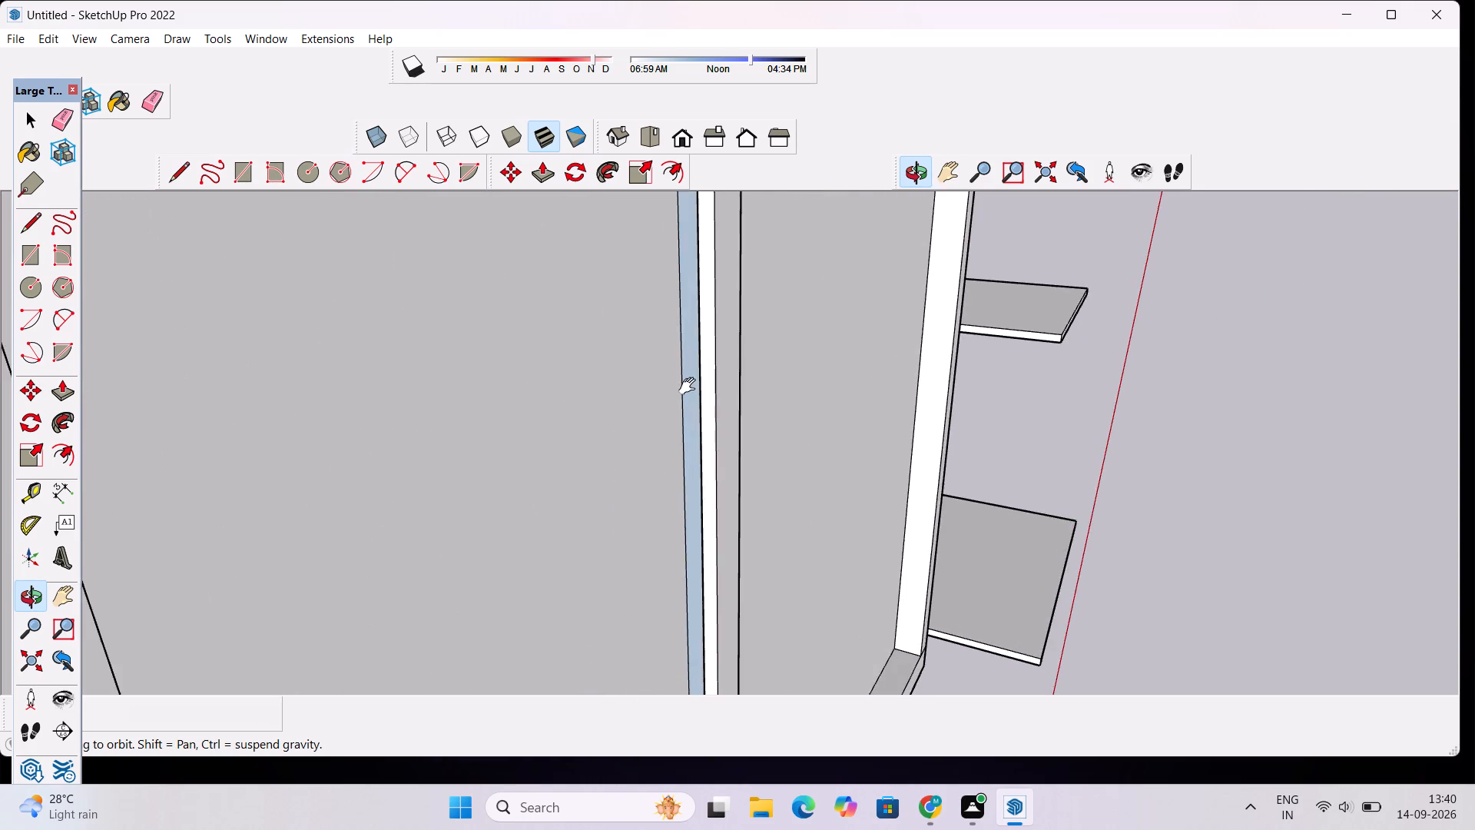
{"action": "left_click_drag", "start_coordinate": [691, 387], "coordinate": [718, 539], "text": "shift"}
{"action": "key", "text": "space"}
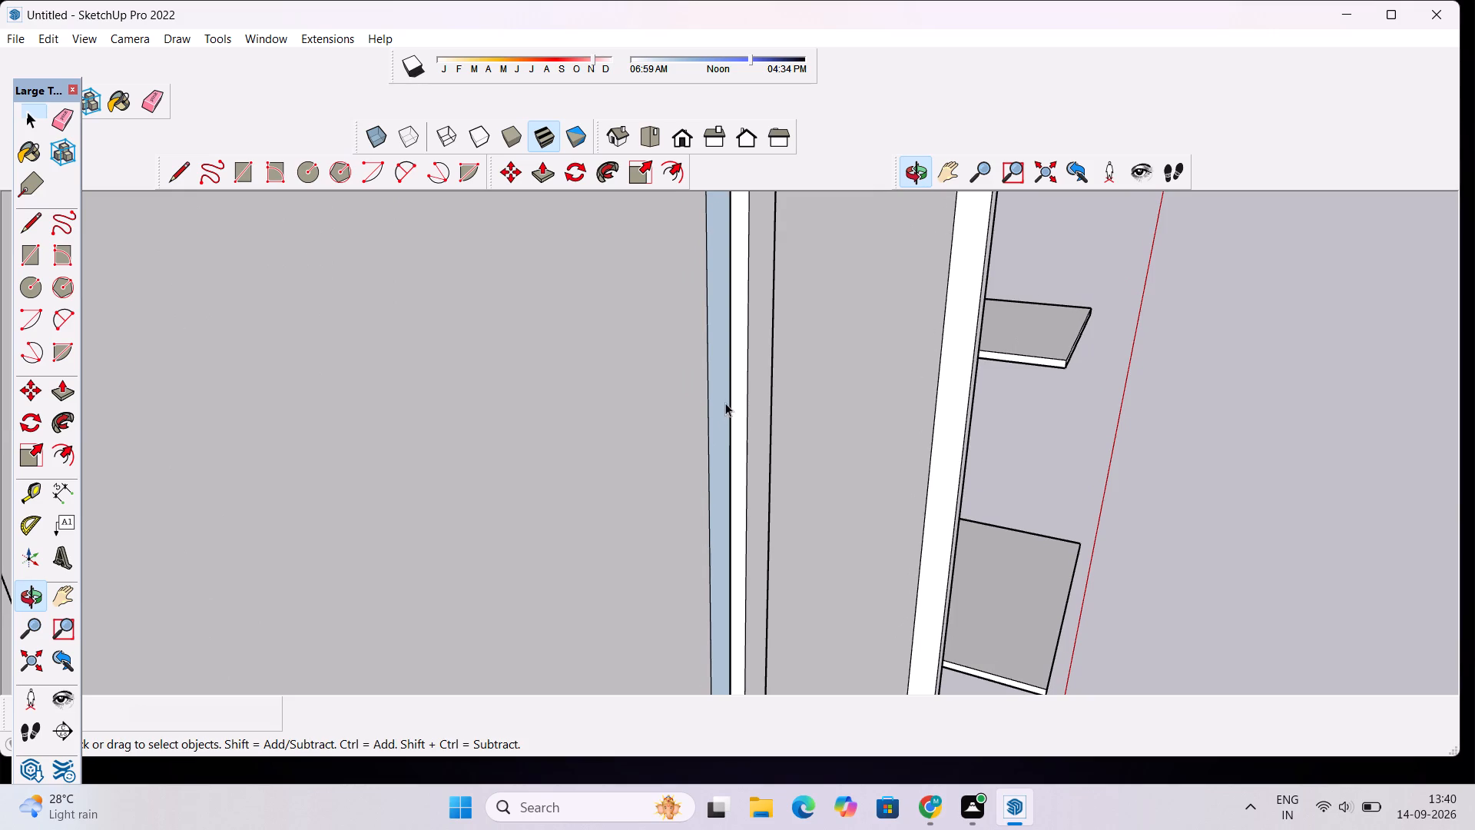
{"action": "left_click", "coordinate": [723, 401]}
{"action": "key", "text": "p"}
{"action": "left_click", "coordinate": [723, 401]}
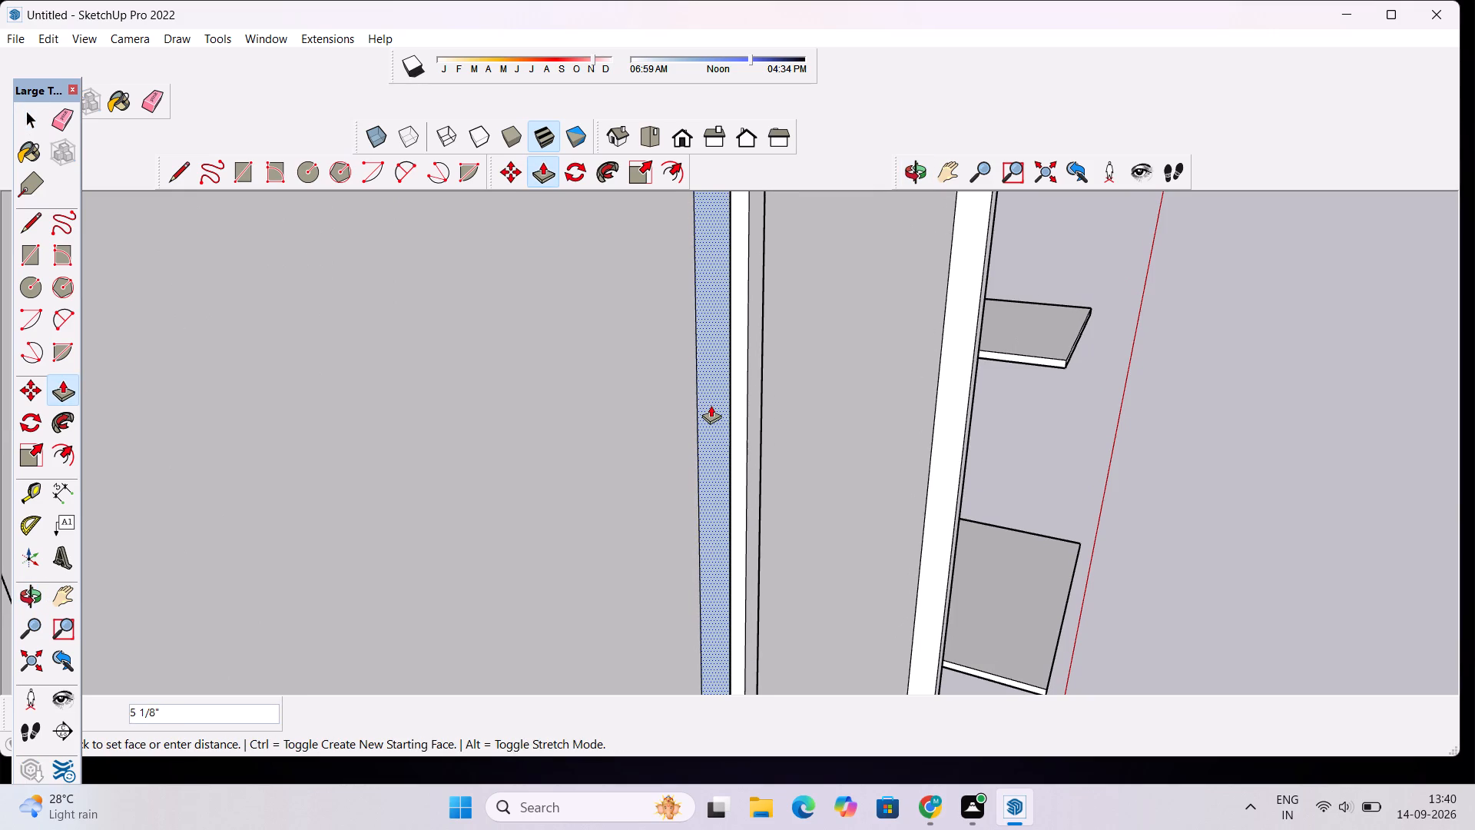
{"action": "type", "text": "0.5\""}
{"action": "key", "text": "Return"}
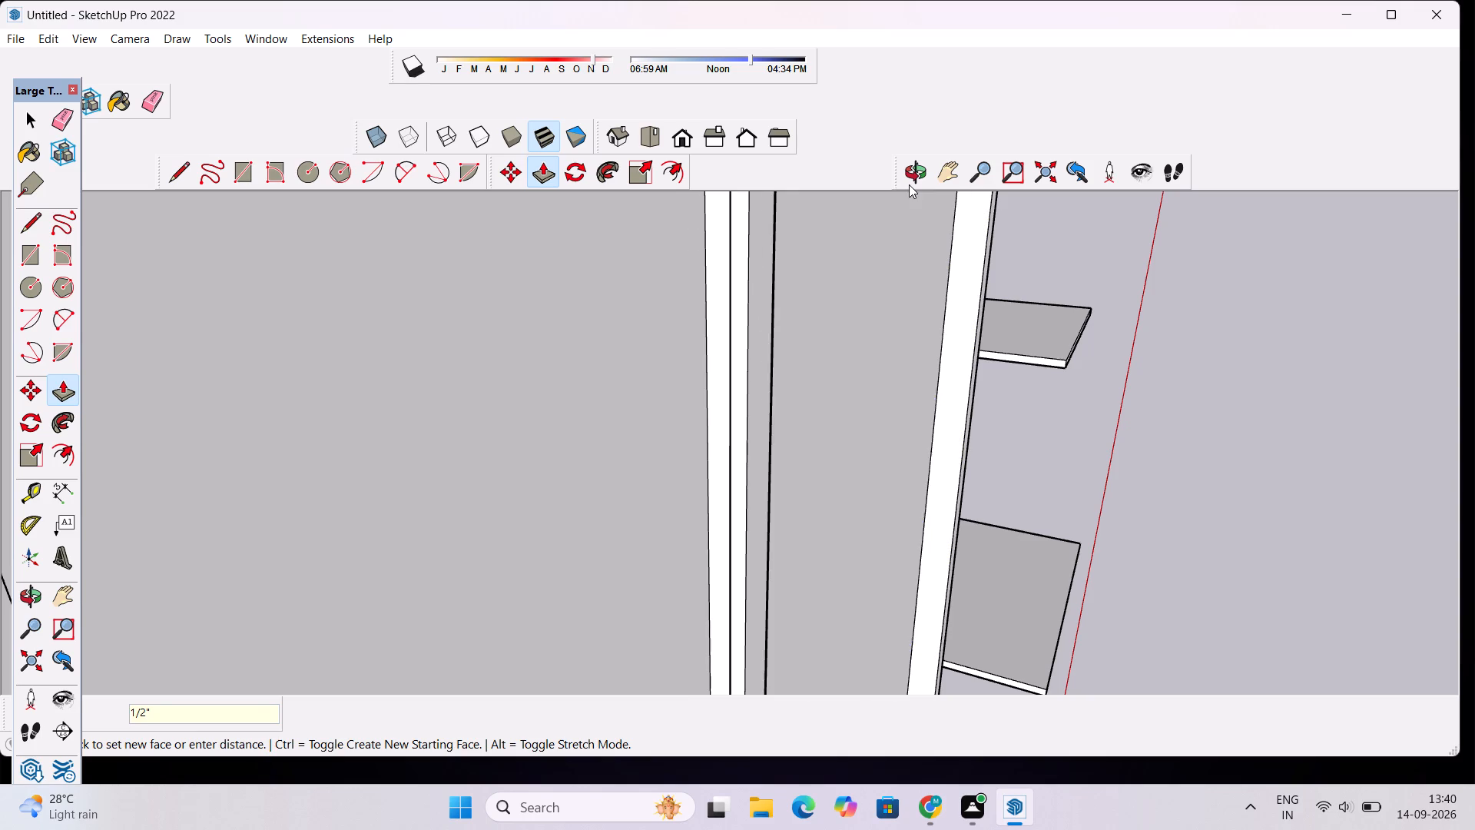
Examine the front bays and the back-coloured strip at the top of the central pillar's side, behind the beam end.
{"action": "left_click", "coordinate": [909, 184]}
{"action": "left_click_drag", "start_coordinate": [984, 427], "coordinate": [715, 381]}
{"action": "scroll", "coordinate": [654, 341], "scroll_direction": "down", "scroll_amount": 15}
{"action": "left_click_drag", "start_coordinate": [897, 473], "coordinate": [788, 468]}
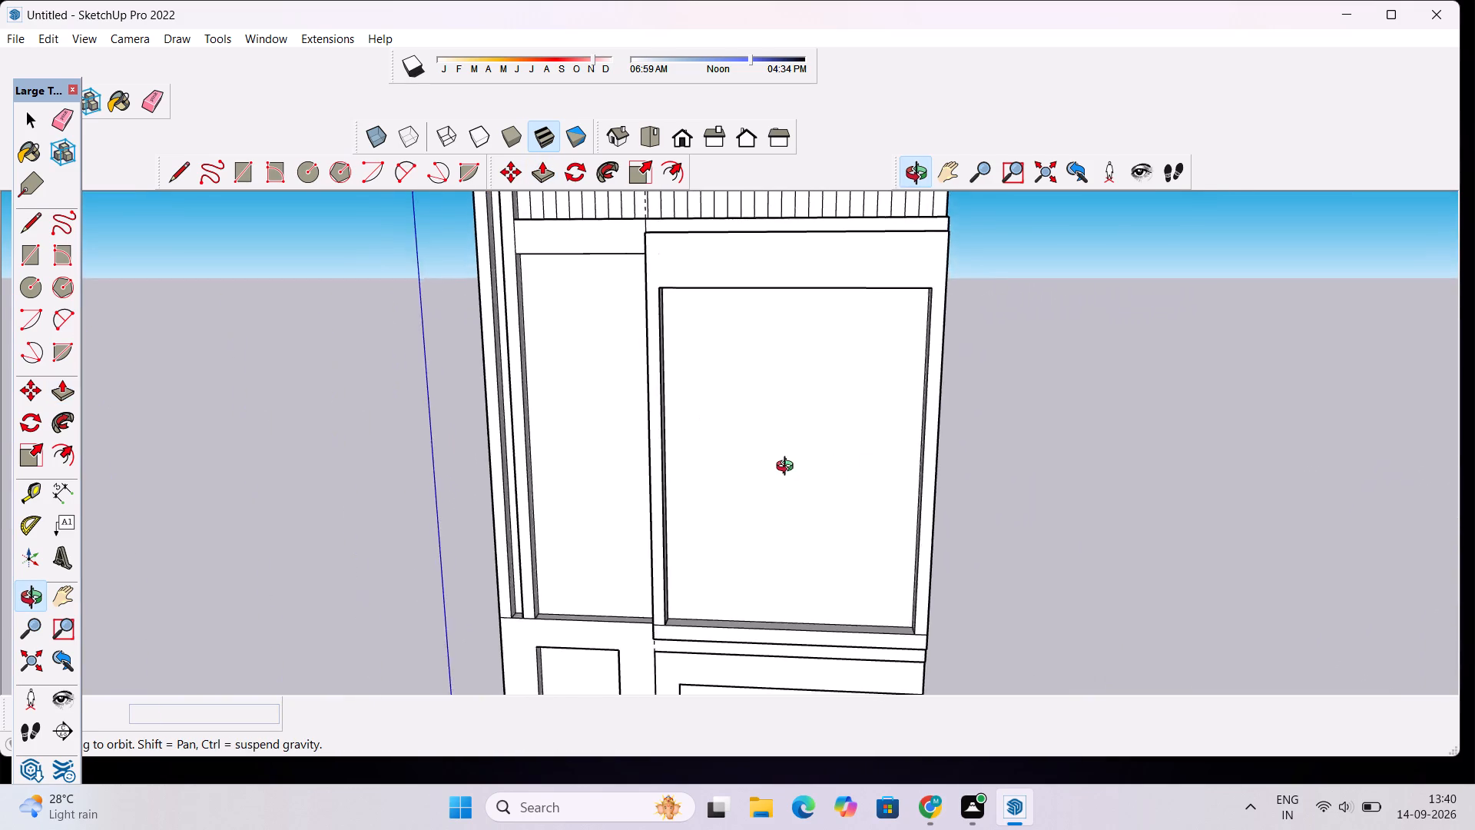
{"action": "left_click_drag", "start_coordinate": [788, 468], "coordinate": [582, 463]}
{"action": "left_click_drag", "start_coordinate": [582, 463], "coordinate": [1213, 441]}
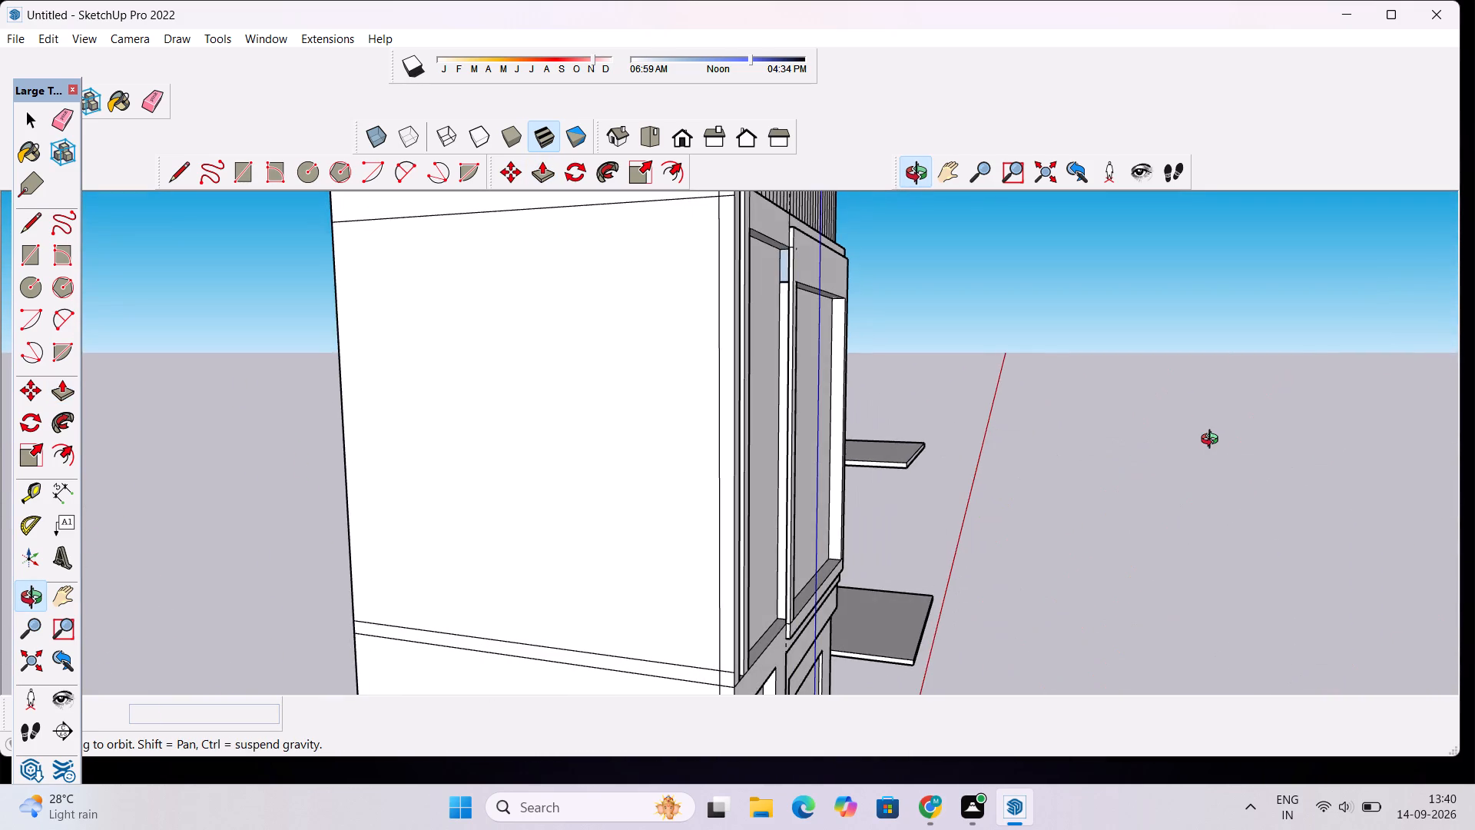
{"action": "left_click_drag", "start_coordinate": [1213, 441], "coordinate": [1188, 462]}
{"action": "scroll", "coordinate": [767, 273], "scroll_direction": "up", "scroll_amount": 12}
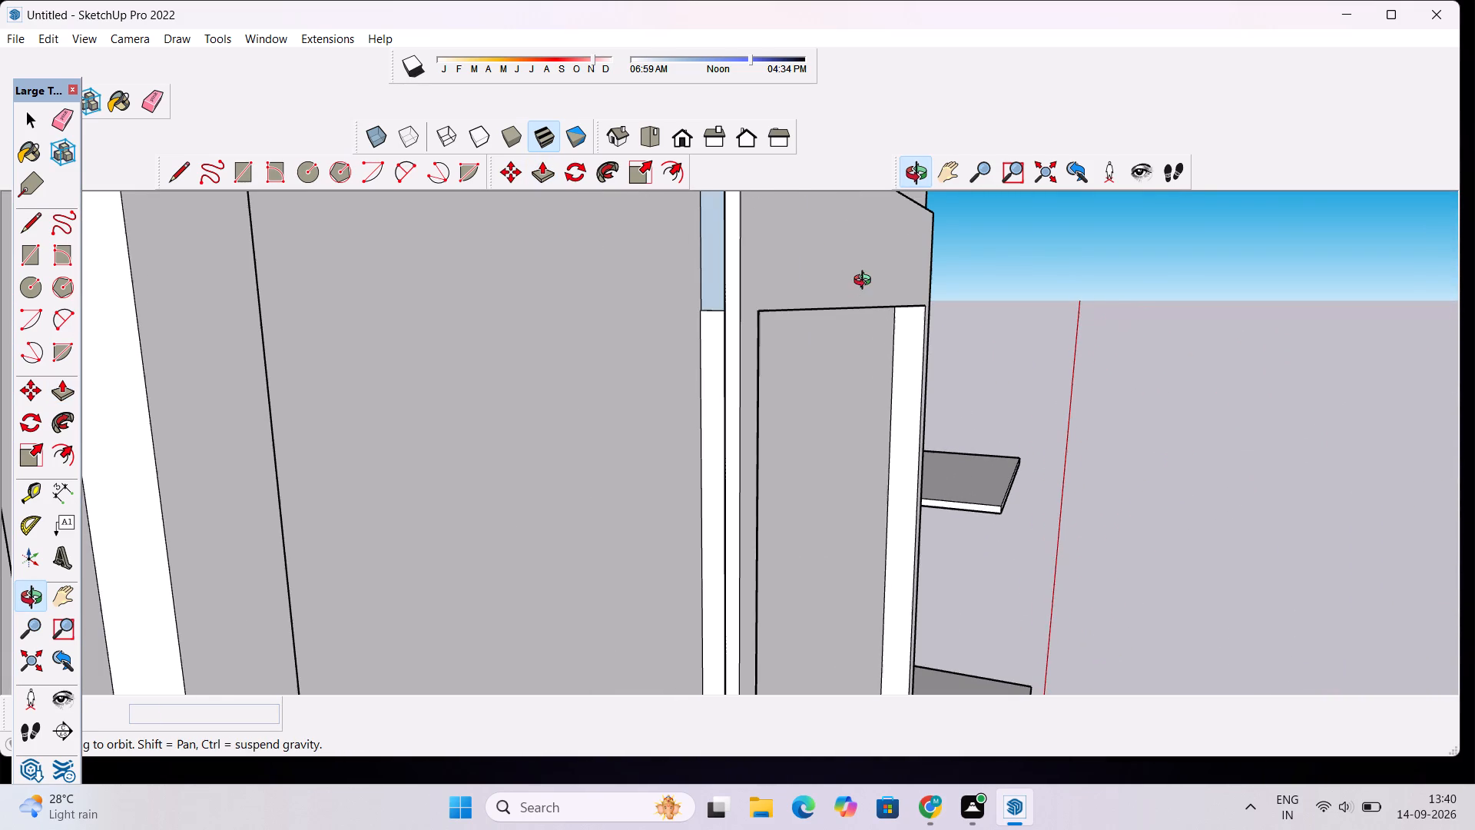
{"action": "scroll", "coordinate": [713, 292], "scroll_direction": "down", "scroll_amount": 4}
{"action": "left_click_drag", "start_coordinate": [712, 294], "coordinate": [729, 425], "text": "shift"}
{"action": "scroll", "coordinate": [625, 400], "scroll_direction": "up", "scroll_amount": 4}
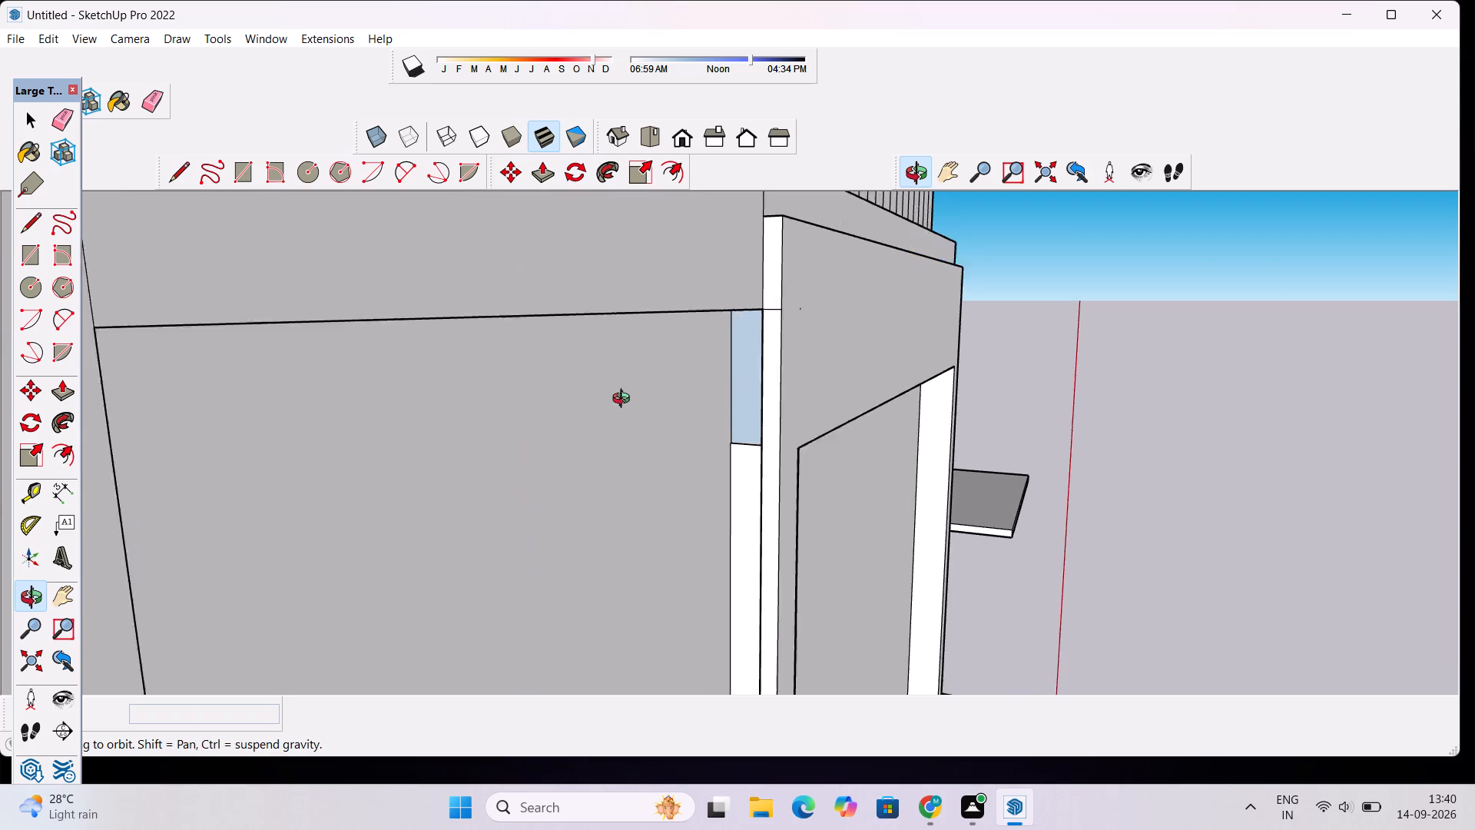
{"action": "scroll", "coordinate": [625, 400], "scroll_direction": "up", "scroll_amount": 1}
{"action": "left_click_drag", "start_coordinate": [702, 360], "coordinate": [720, 320]}
{"action": "left_click_drag", "start_coordinate": [751, 340], "coordinate": [800, 346]}
{"action": "scroll", "coordinate": [792, 350], "scroll_direction": "up", "scroll_amount": 10}
{"action": "left_click_drag", "start_coordinate": [792, 350], "coordinate": [845, 360]}
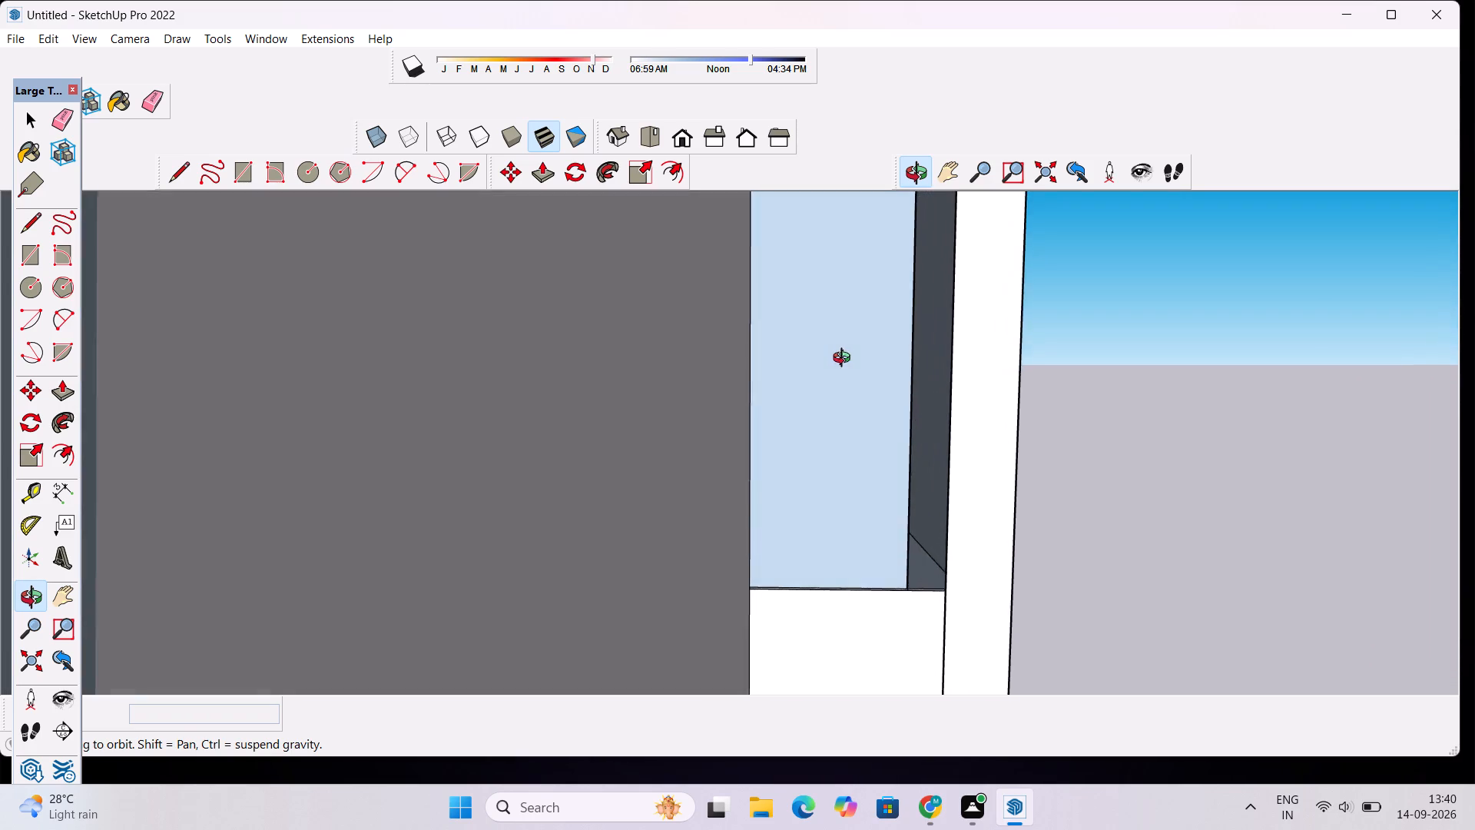
{"action": "left_click_drag", "start_coordinate": [845, 360], "coordinate": [807, 360]}
{"action": "scroll", "coordinate": [813, 374], "scroll_direction": "up", "scroll_amount": 6}
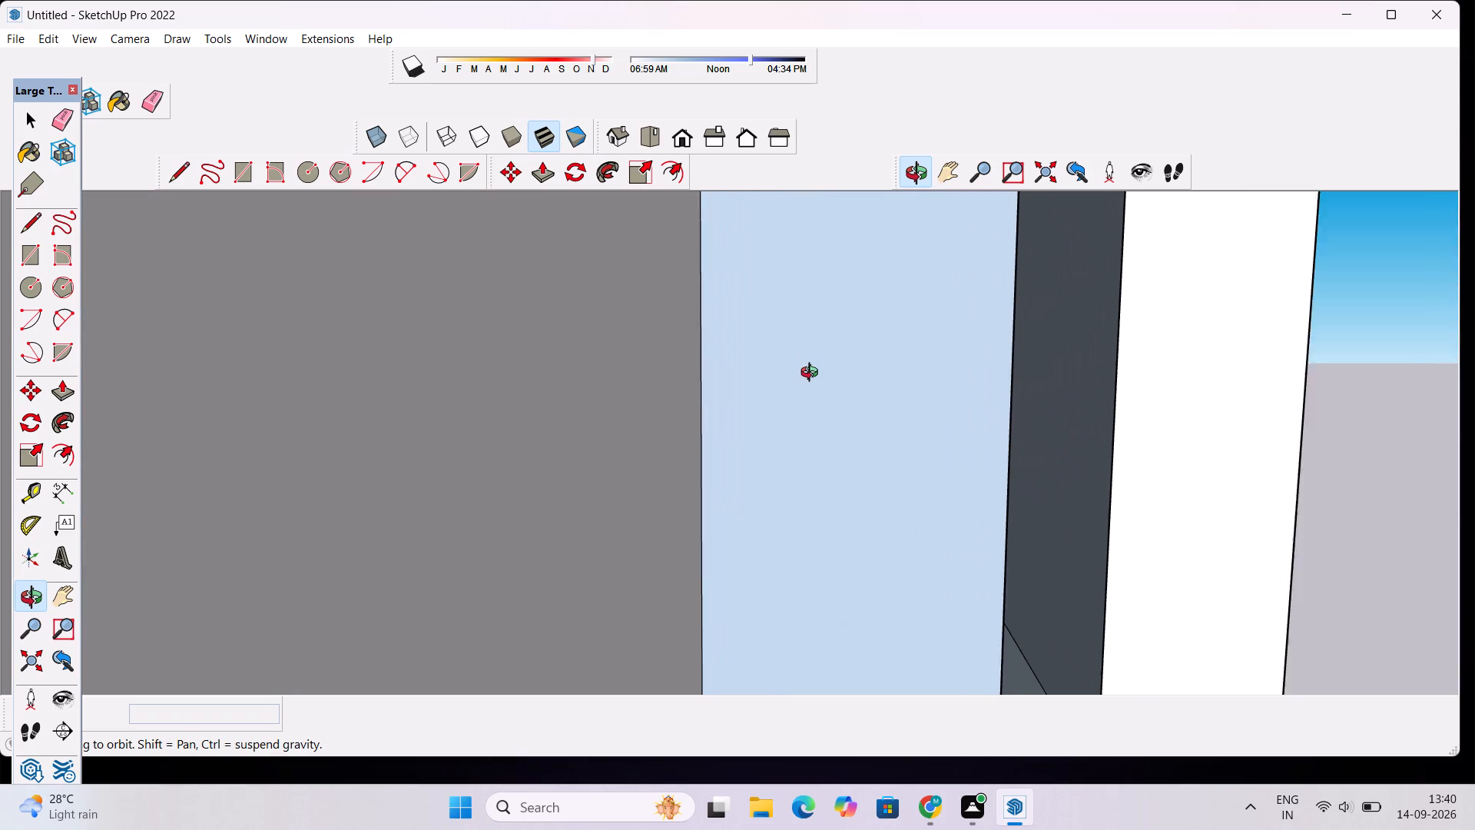
{"action": "scroll", "coordinate": [813, 374], "scroll_direction": "up", "scroll_amount": 1}
{"action": "left_click", "coordinate": [814, 374]}
{"action": "scroll", "coordinate": [819, 370], "scroll_direction": "down", "scroll_amount": 14}
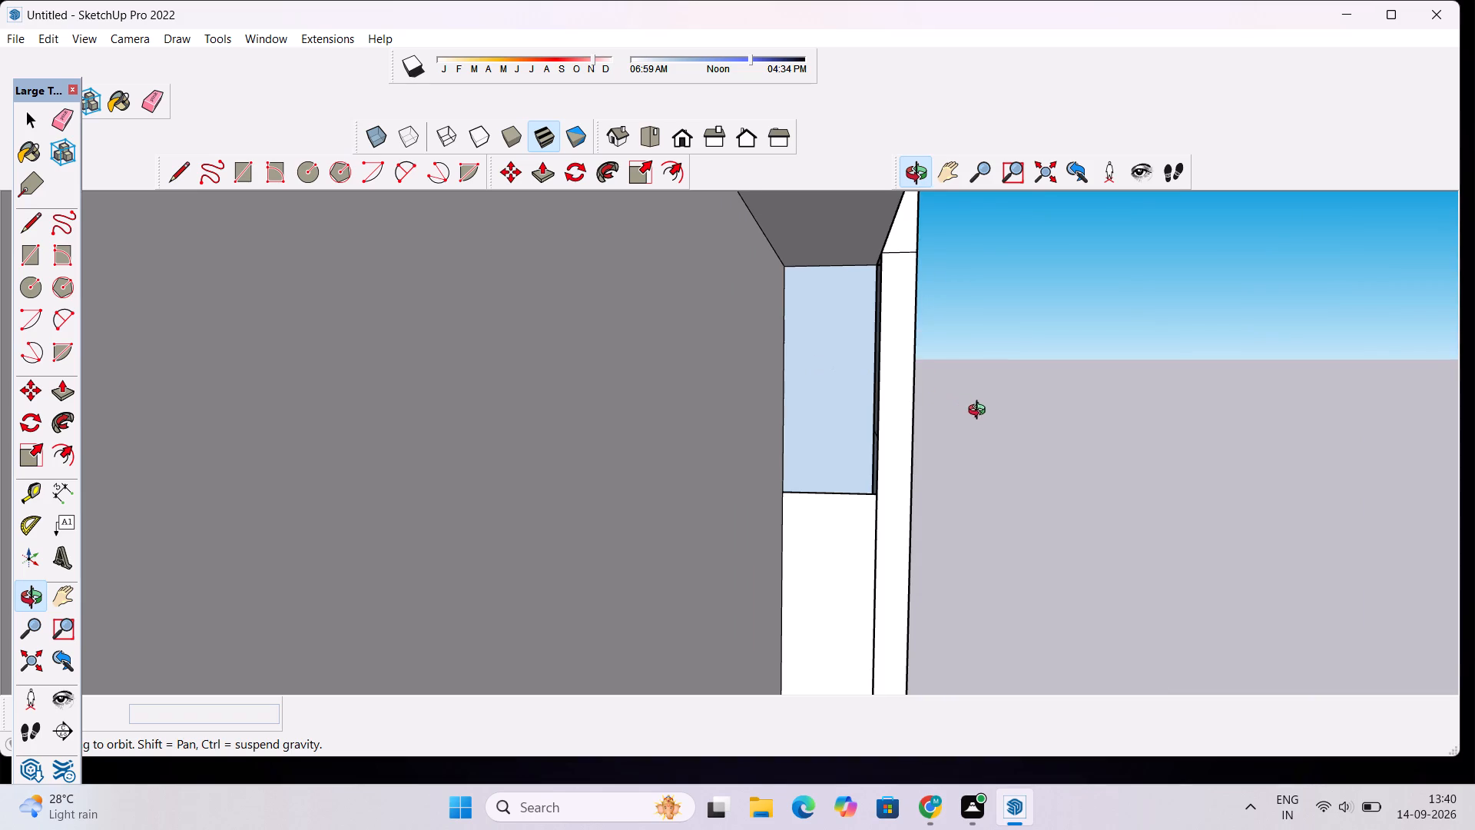
{"action": "scroll", "coordinate": [890, 330], "scroll_direction": "up", "scroll_amount": 9}
{"action": "left_click_drag", "start_coordinate": [803, 329], "coordinate": [865, 334]}
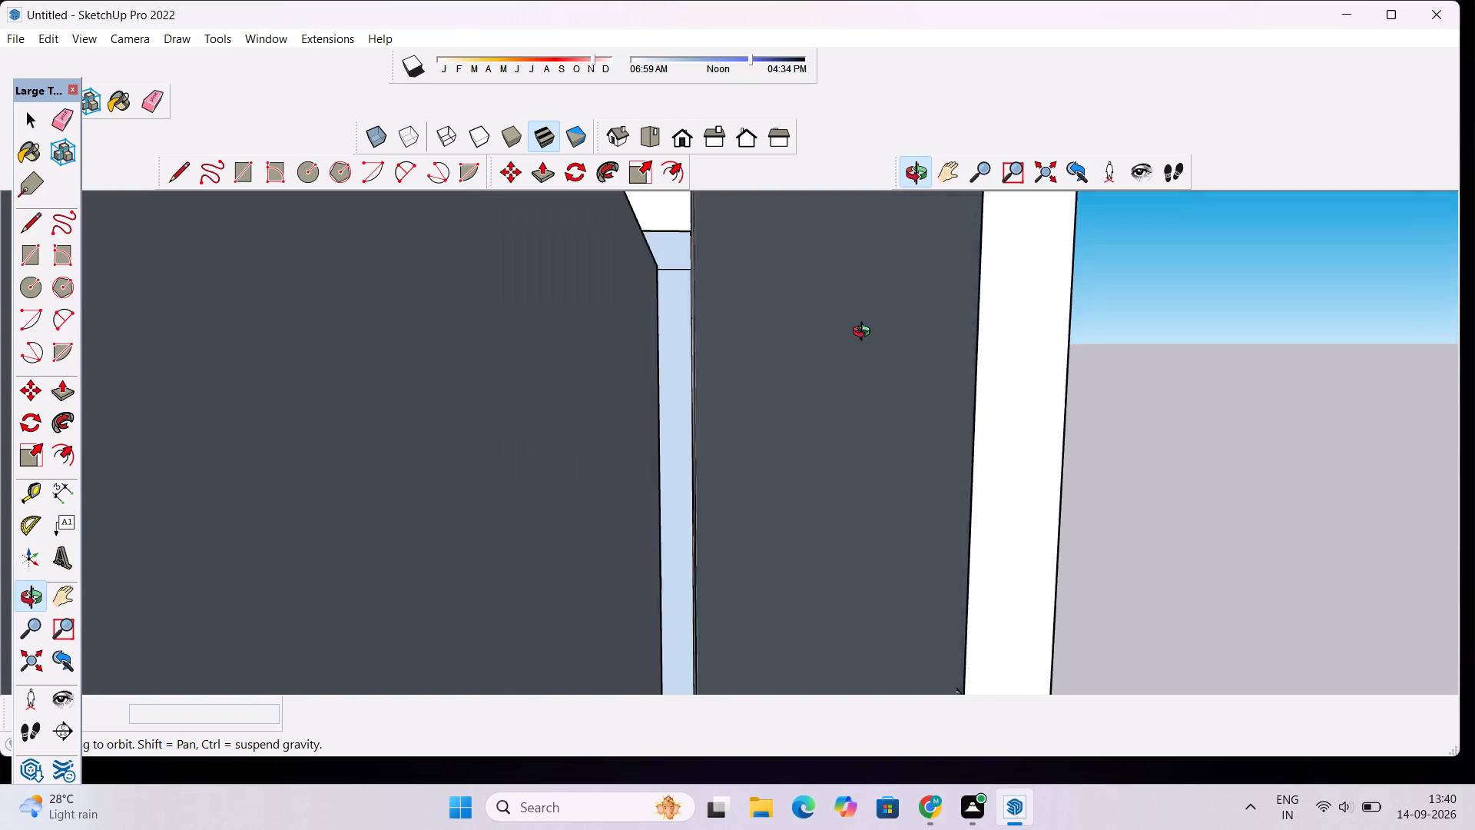
{"action": "left_click_drag", "start_coordinate": [865, 334], "coordinate": [866, 333]}
{"action": "left_click_drag", "start_coordinate": [866, 333], "coordinate": [808, 336]}
{"action": "scroll", "coordinate": [760, 286], "scroll_direction": "down", "scroll_amount": 20}
{"action": "scroll", "coordinate": [760, 286], "scroll_direction": "down", "scroll_amount": 7}
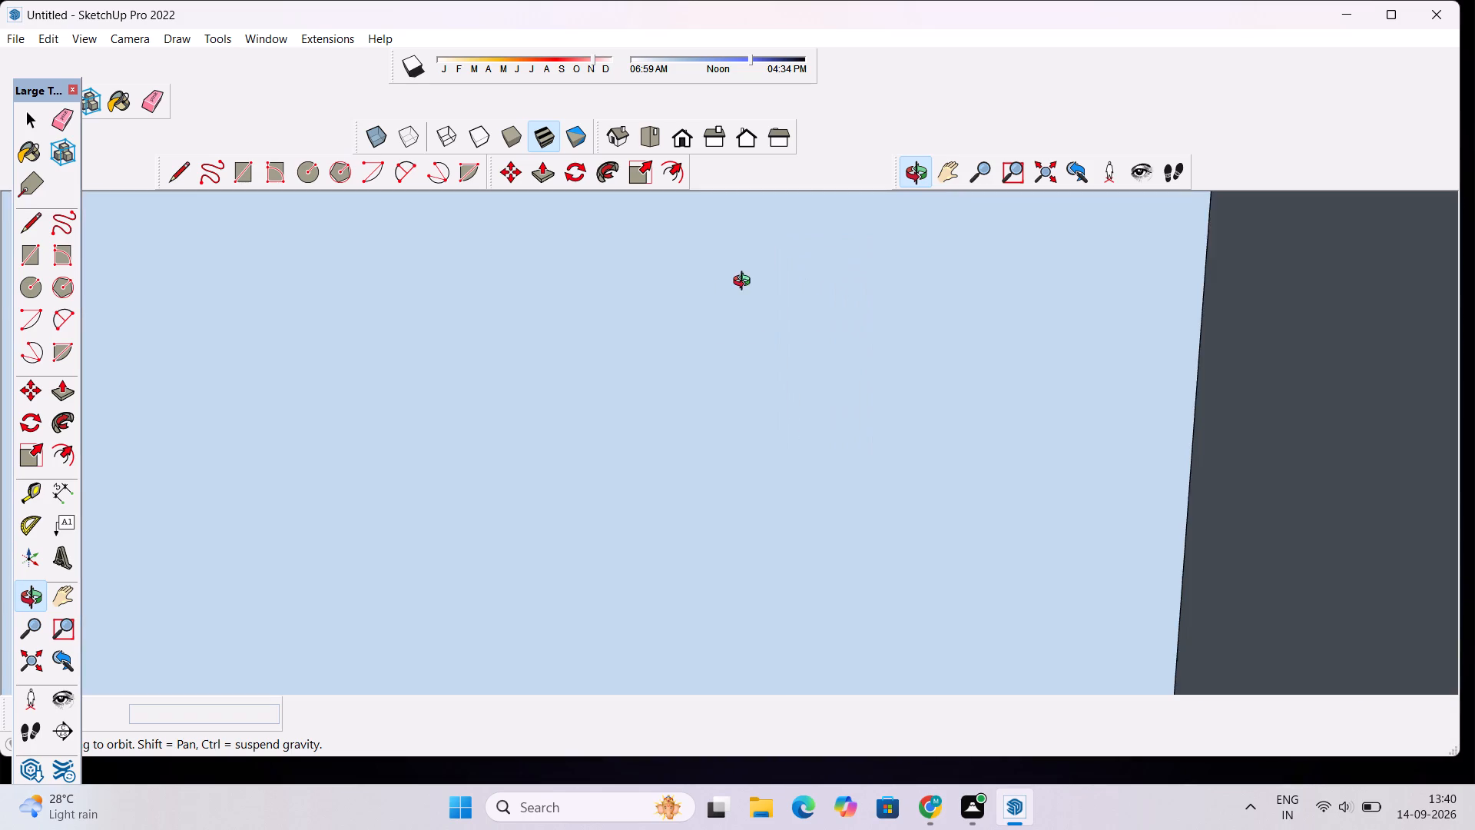
{"action": "scroll", "coordinate": [745, 283], "scroll_direction": "down", "scroll_amount": 5}
Examine the facade from the front view, checking both recessed bays, the central pillar, the beams and the slatted top.
{"action": "left_click", "coordinate": [684, 142]}
{"action": "scroll", "coordinate": [662, 302], "scroll_direction": "down", "scroll_amount": 5}
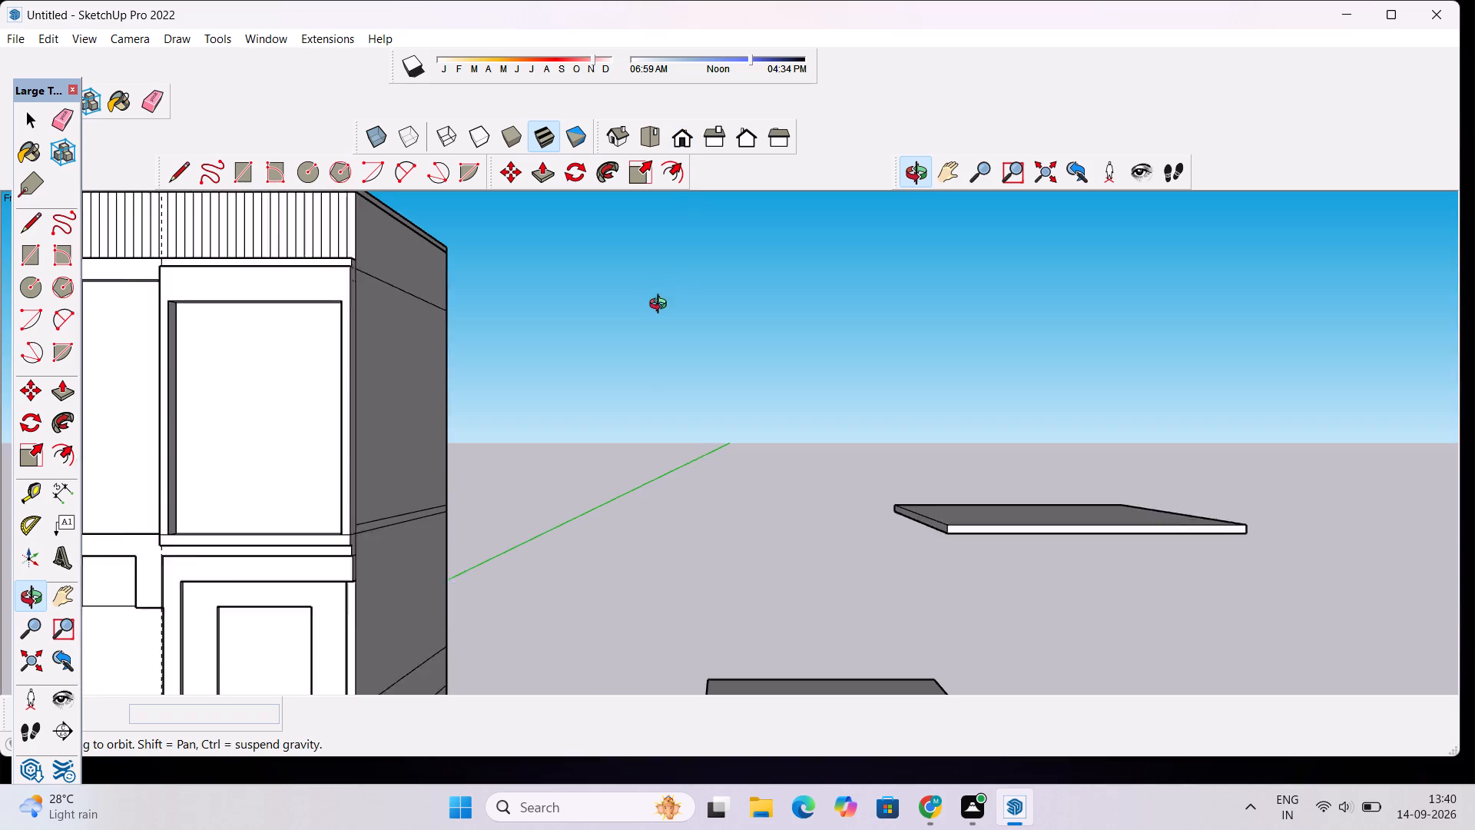
{"action": "left_click_drag", "start_coordinate": [314, 417], "coordinate": [679, 476], "text": "shift"}
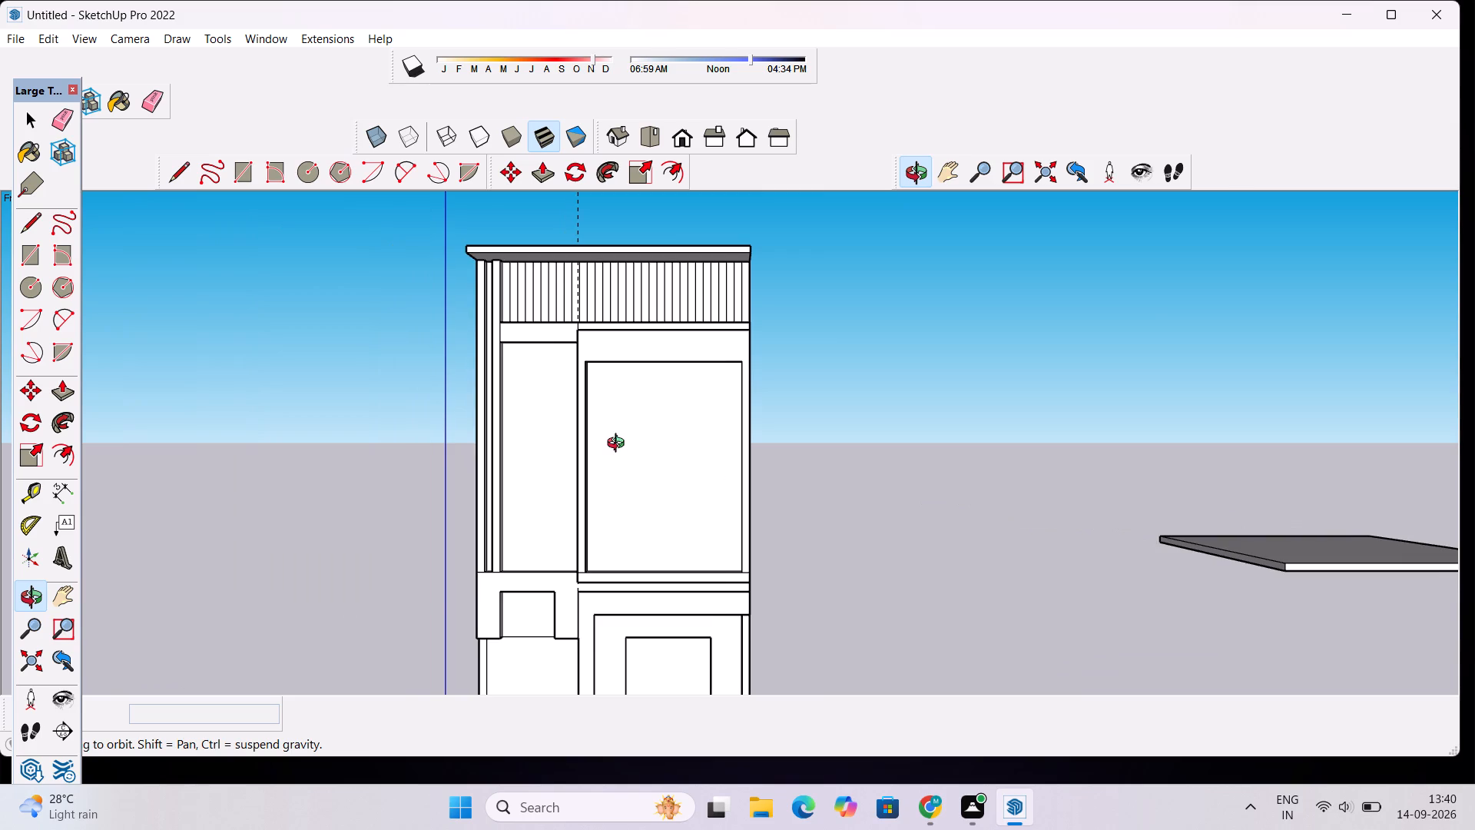
{"action": "scroll", "coordinate": [609, 430], "scroll_direction": "up", "scroll_amount": 5}
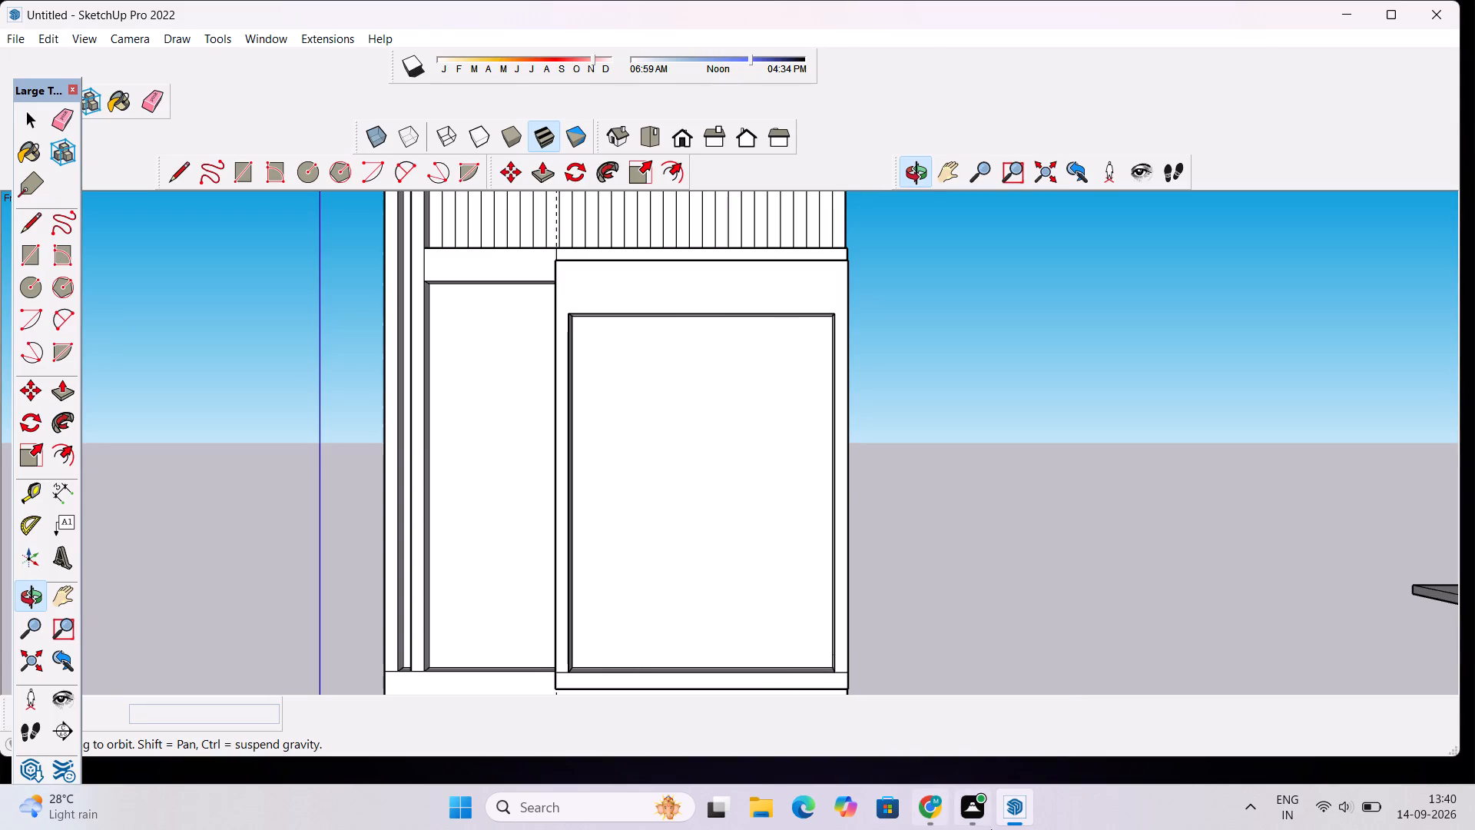
{"action": "left_click_drag", "start_coordinate": [469, 431], "coordinate": [555, 502]}
{"action": "scroll", "coordinate": [585, 471], "scroll_direction": "up", "scroll_amount": 7}
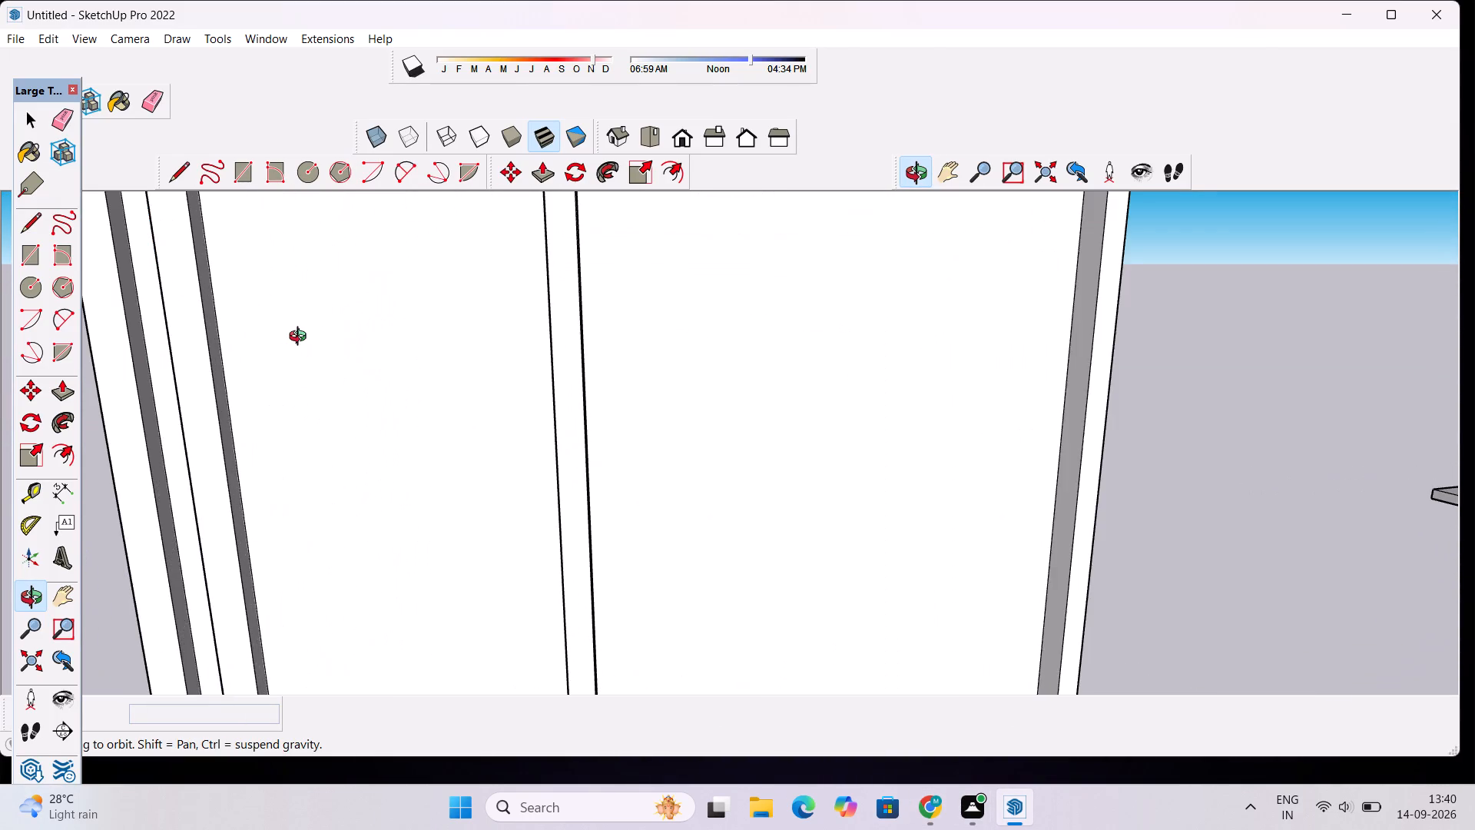
{"action": "scroll", "coordinate": [292, 338], "scroll_direction": "down", "scroll_amount": 6}
{"action": "left_click_drag", "start_coordinate": [244, 357], "coordinate": [366, 376]}
{"action": "scroll", "coordinate": [368, 376], "scroll_direction": "down", "scroll_amount": 6}
{"action": "left_click_drag", "start_coordinate": [733, 430], "coordinate": [491, 379]}
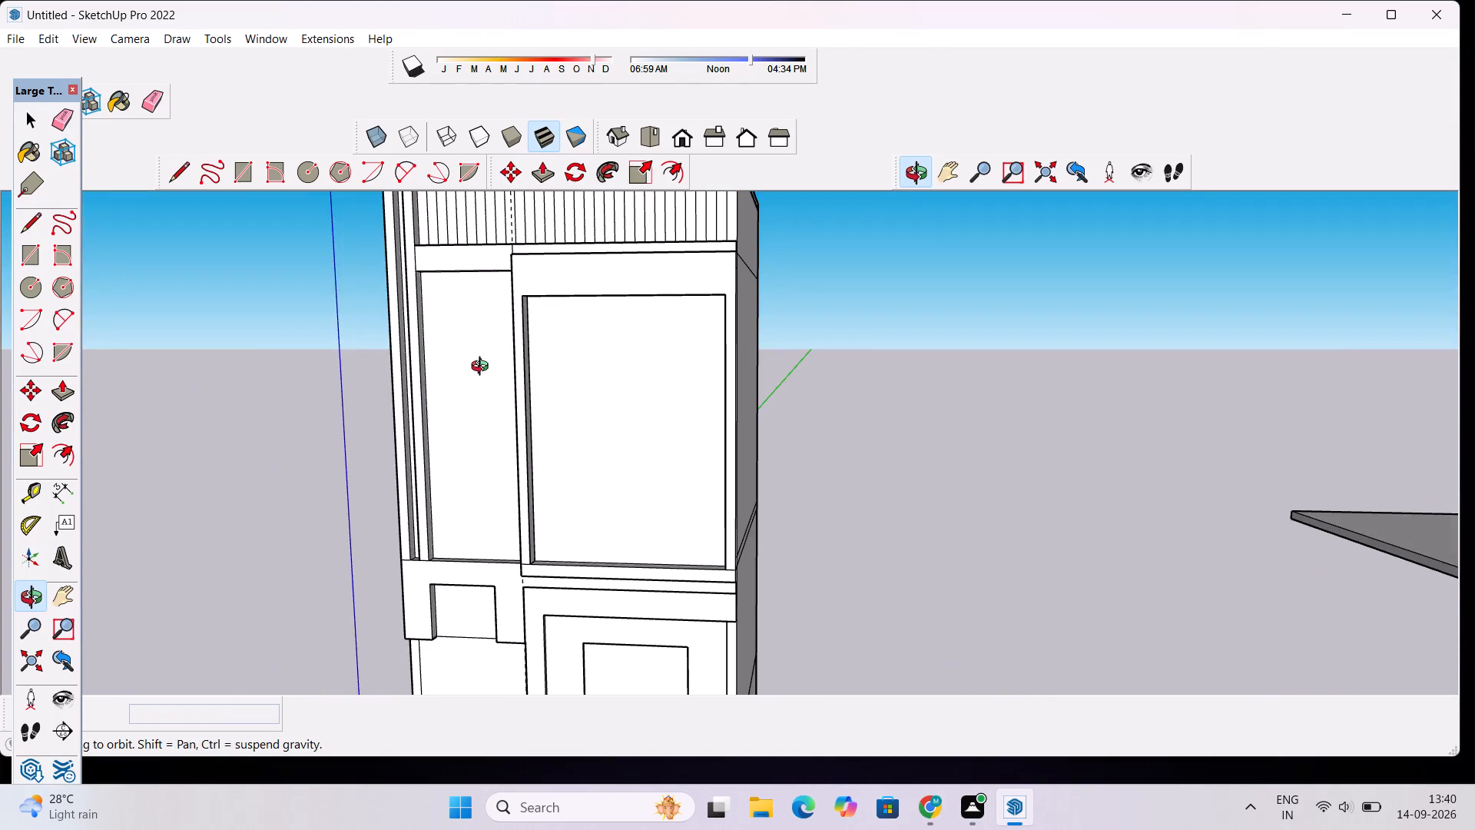
{"action": "scroll", "coordinate": [492, 340], "scroll_direction": "up", "scroll_amount": 4}
{"action": "left_click_drag", "start_coordinate": [504, 350], "coordinate": [510, 457], "text": "shift"}
{"action": "scroll", "coordinate": [508, 429], "scroll_direction": "up", "scroll_amount": 4}
{"action": "left_click_drag", "start_coordinate": [508, 393], "coordinate": [502, 446], "text": "shift"}
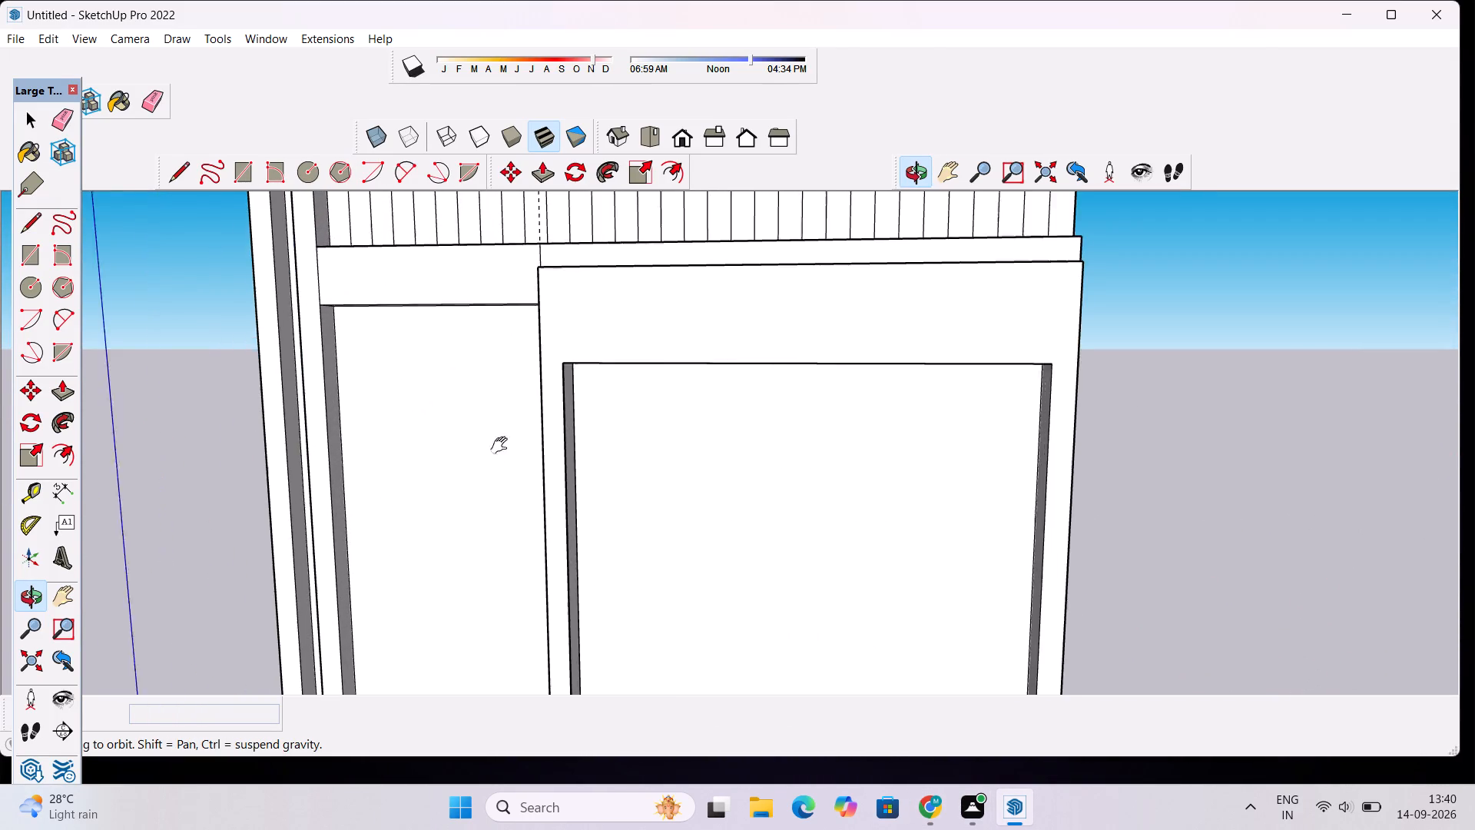
{"action": "left_click_drag", "start_coordinate": [502, 446], "coordinate": [497, 462], "text": "shift"}
{"action": "scroll", "coordinate": [492, 373], "scroll_direction": "down", "scroll_amount": 9}
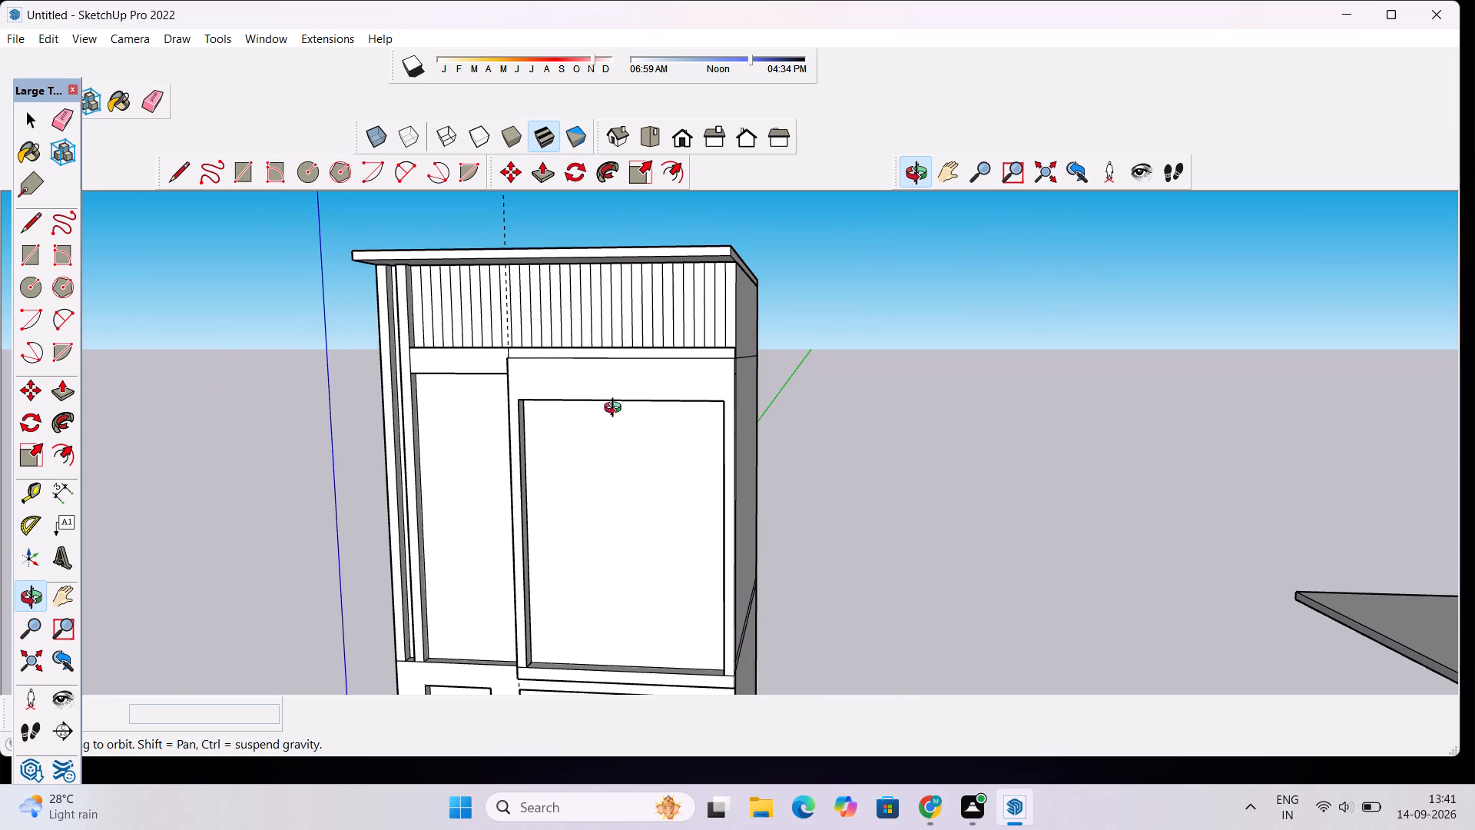
{"action": "scroll", "coordinate": [585, 435], "scroll_direction": "down", "scroll_amount": 4}
{"action": "left_click_drag", "start_coordinate": [531, 294], "coordinate": [529, 364], "text": "shift"}
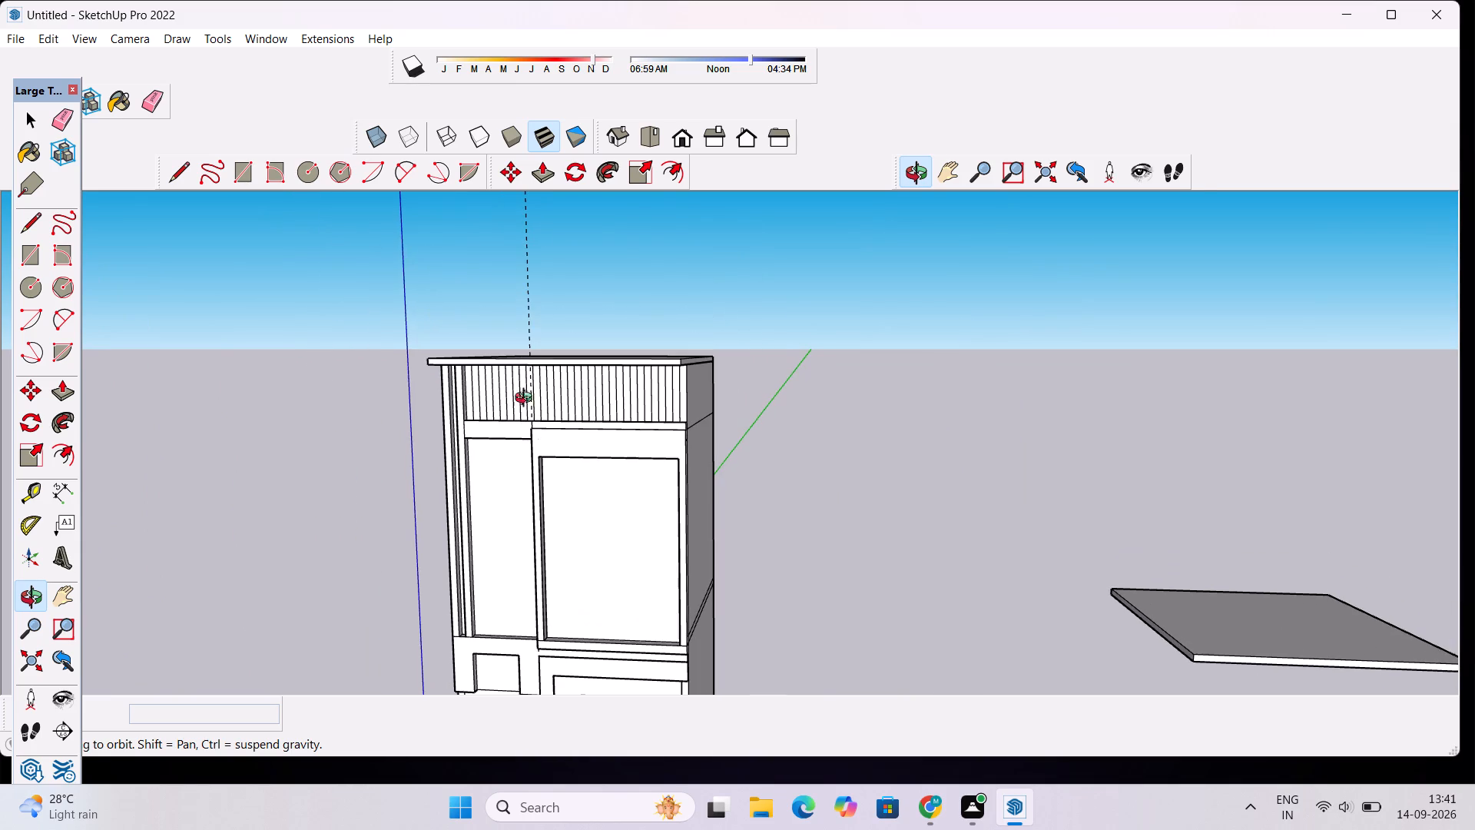
Examine the whole structure from several angles, checking the base, both front bays, the beams and the slatted top.
{"action": "scroll", "coordinate": [532, 427], "scroll_direction": "down", "scroll_amount": 6}
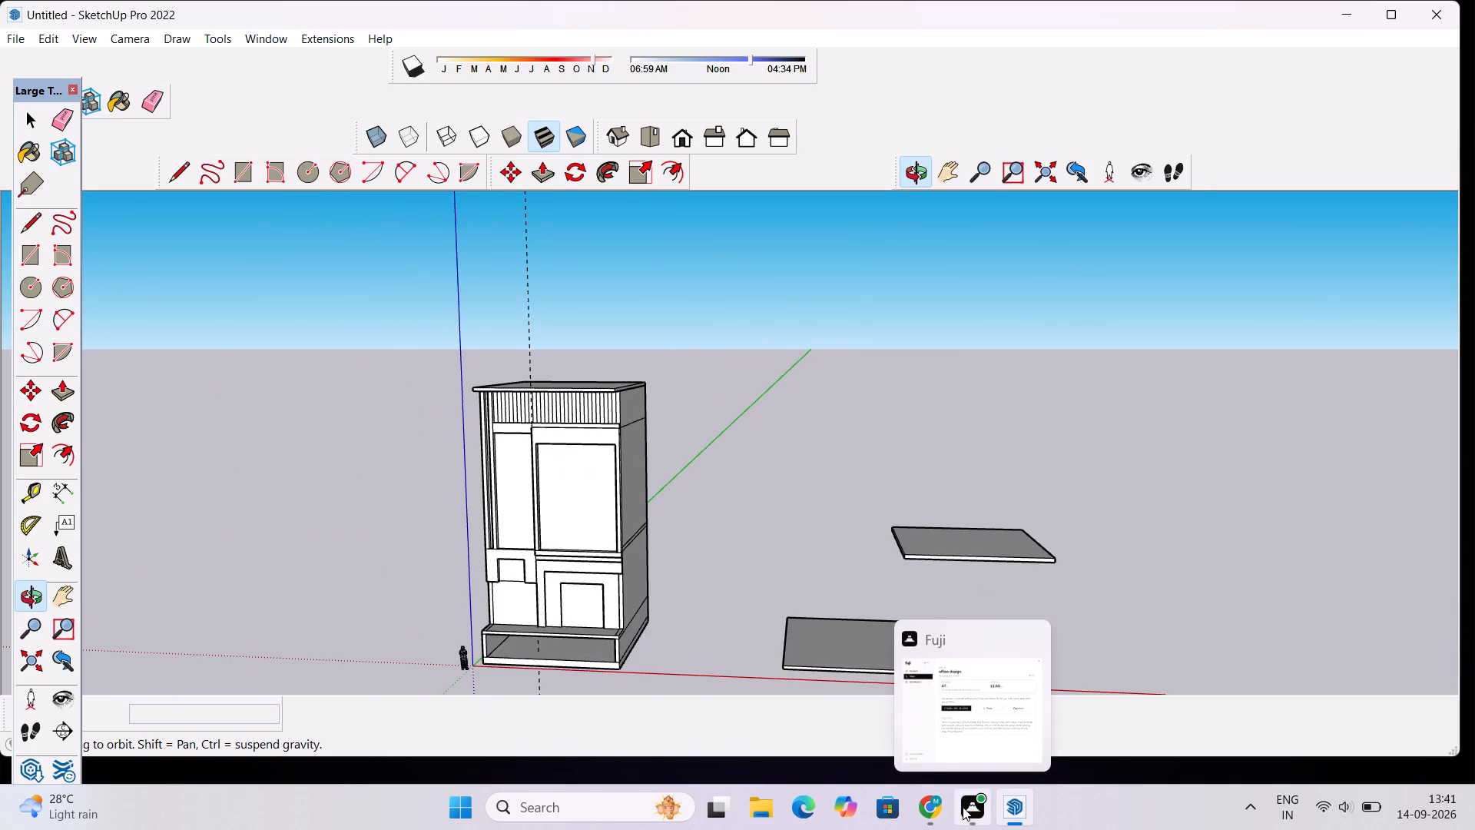
{"action": "scroll", "coordinate": [520, 447], "scroll_direction": "down", "scroll_amount": 5}
{"action": "left_click_drag", "start_coordinate": [553, 509], "coordinate": [551, 441]}
{"action": "left_click_drag", "start_coordinate": [551, 441], "coordinate": [575, 580]}
{"action": "scroll", "coordinate": [545, 561], "scroll_direction": "up", "scroll_amount": 4}
{"action": "left_click_drag", "start_coordinate": [542, 556], "coordinate": [559, 485], "text": "shift"}
{"action": "scroll", "coordinate": [545, 404], "scroll_direction": "up", "scroll_amount": 5, "text": "shift"}
{"action": "left_click_drag", "start_coordinate": [531, 469], "coordinate": [674, 444]}
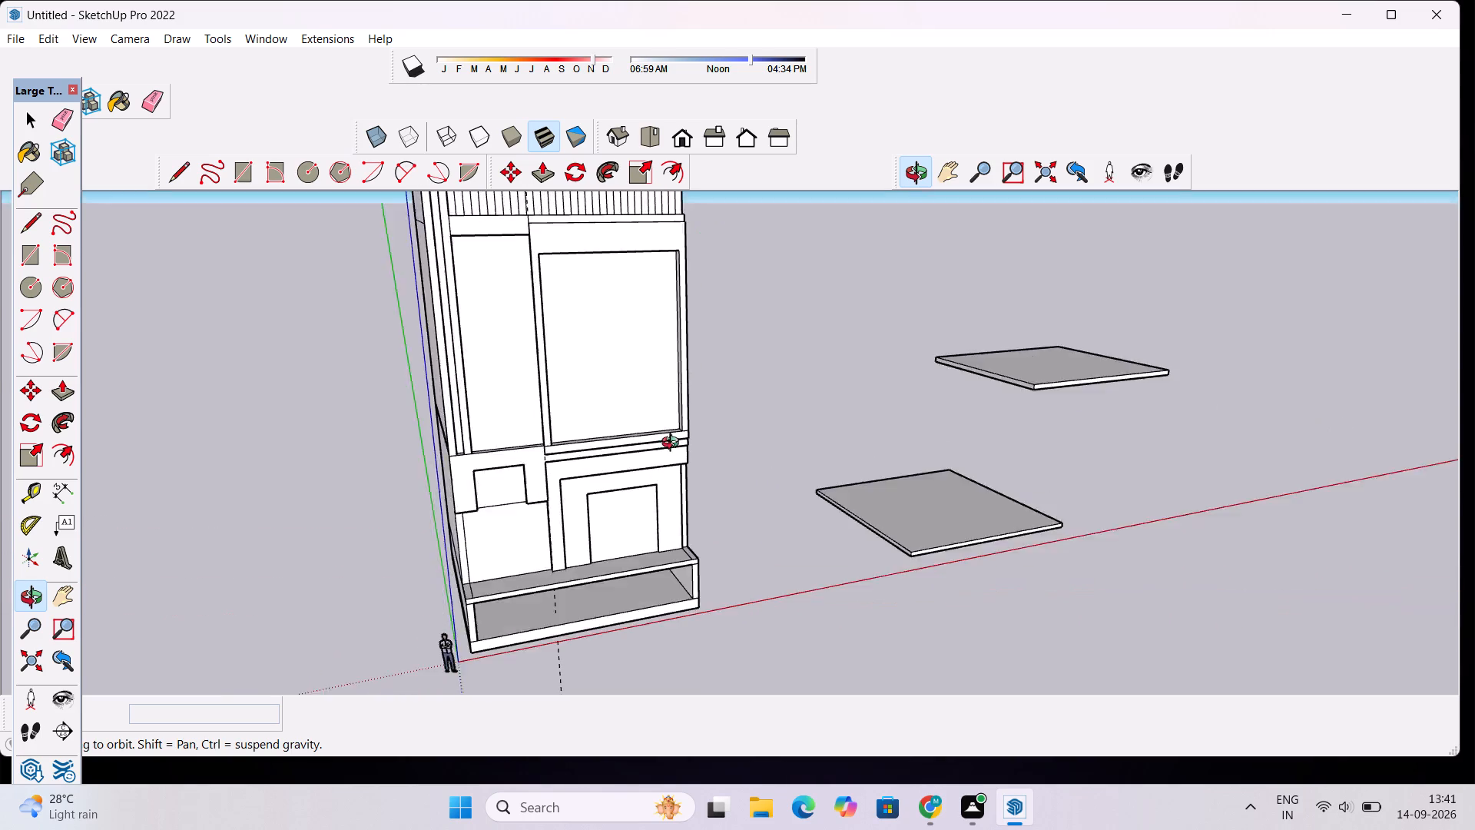
{"action": "left_click_drag", "start_coordinate": [674, 444], "coordinate": [710, 386]}
{"action": "scroll", "coordinate": [649, 346], "scroll_direction": "down", "scroll_amount": 5}
{"action": "left_click_drag", "start_coordinate": [649, 346], "coordinate": [680, 464], "text": "shift"}
{"action": "scroll", "coordinate": [654, 453], "scroll_direction": "up", "scroll_amount": 5}
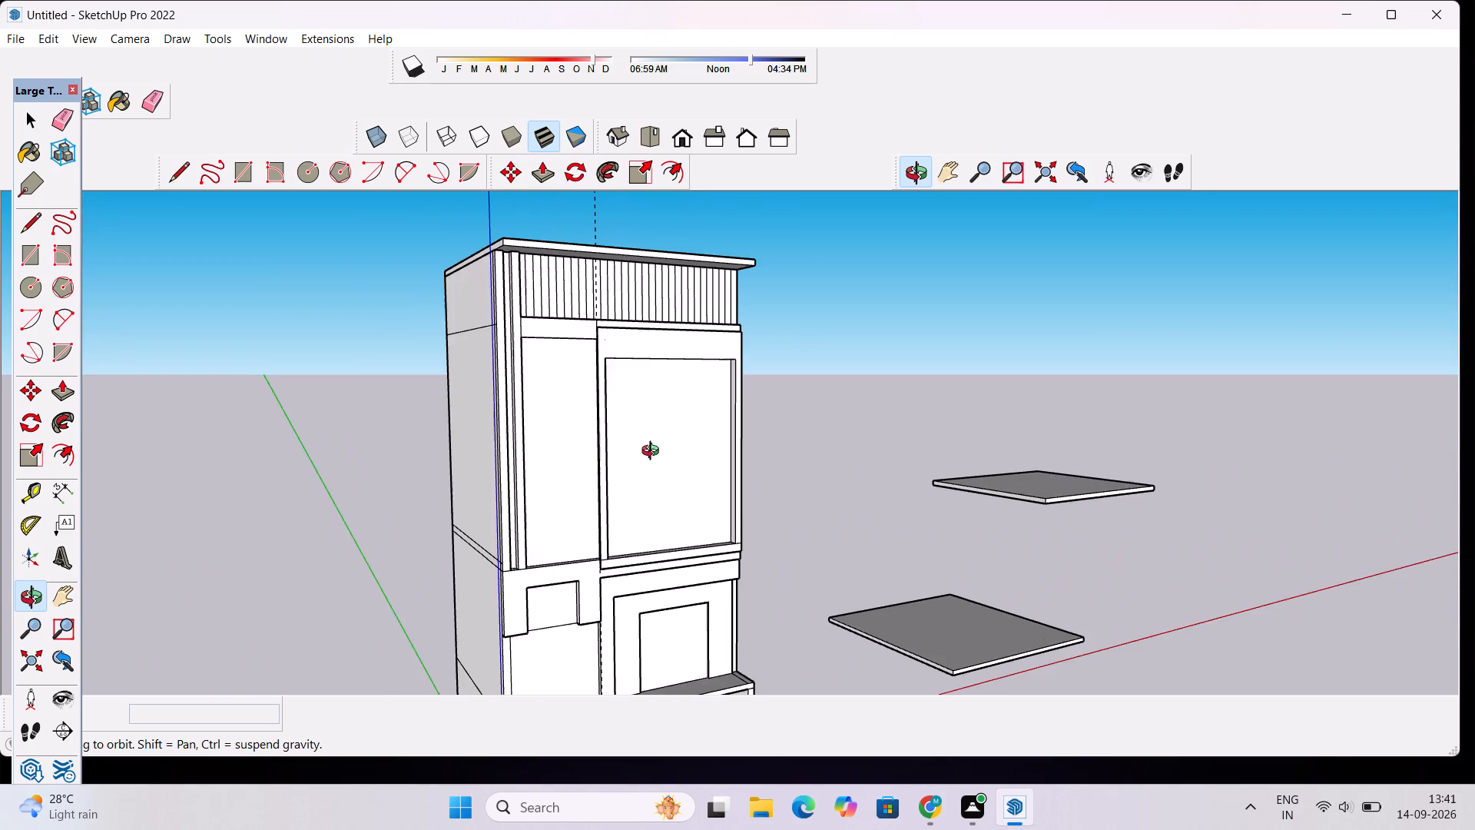
{"action": "scroll", "coordinate": [655, 417], "scroll_direction": "up", "scroll_amount": 2}
{"action": "left_click_drag", "start_coordinate": [633, 401], "coordinate": [651, 544], "text": "shift"}
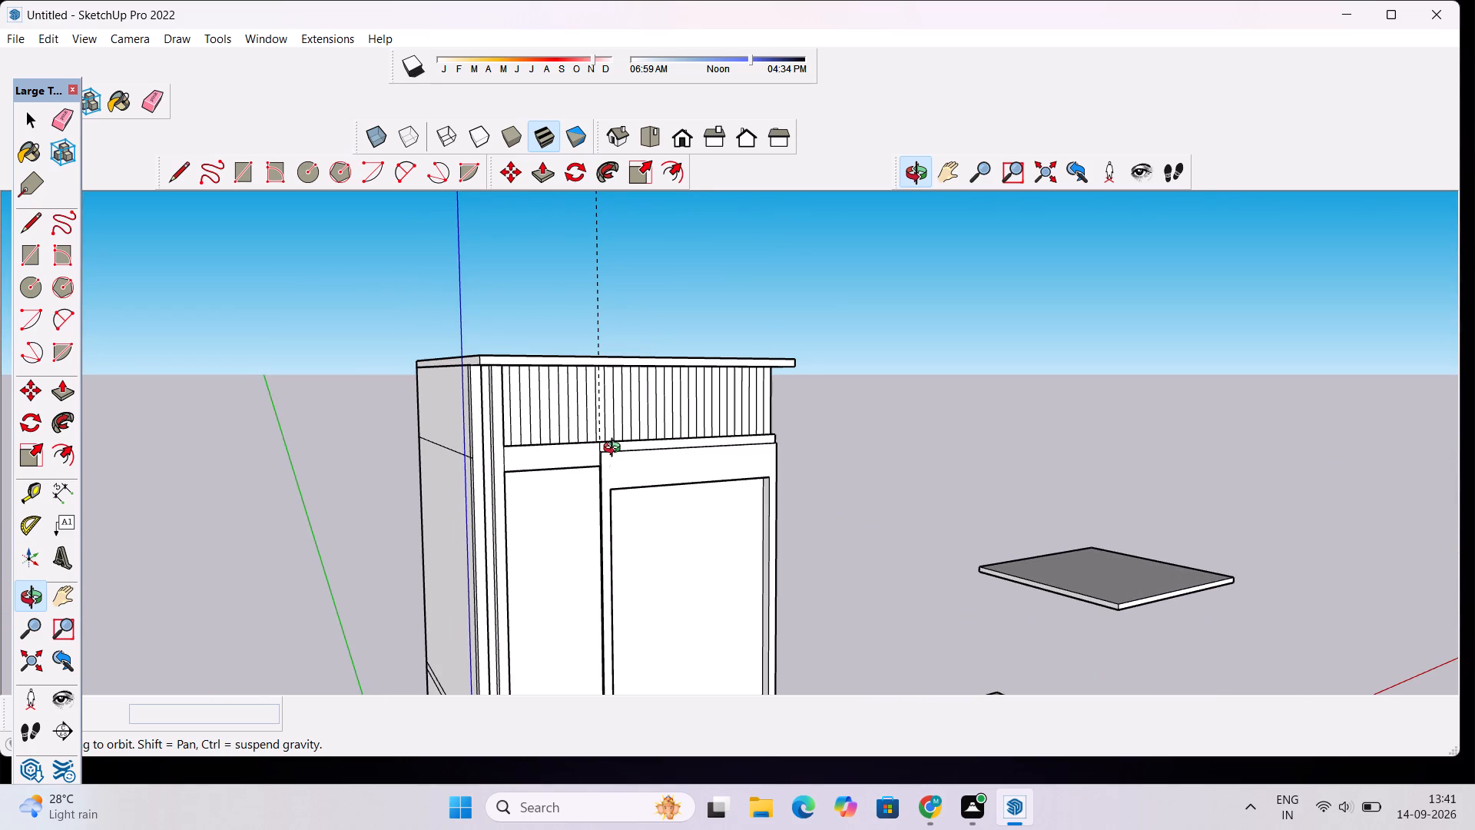
Examine up close the back-coloured strip at the top of the central pillar's side and the corner at its lower end.
{"action": "scroll", "coordinate": [607, 454], "scroll_direction": "up", "scroll_amount": 3}
{"action": "left_click_drag", "start_coordinate": [592, 470], "coordinate": [790, 437]}
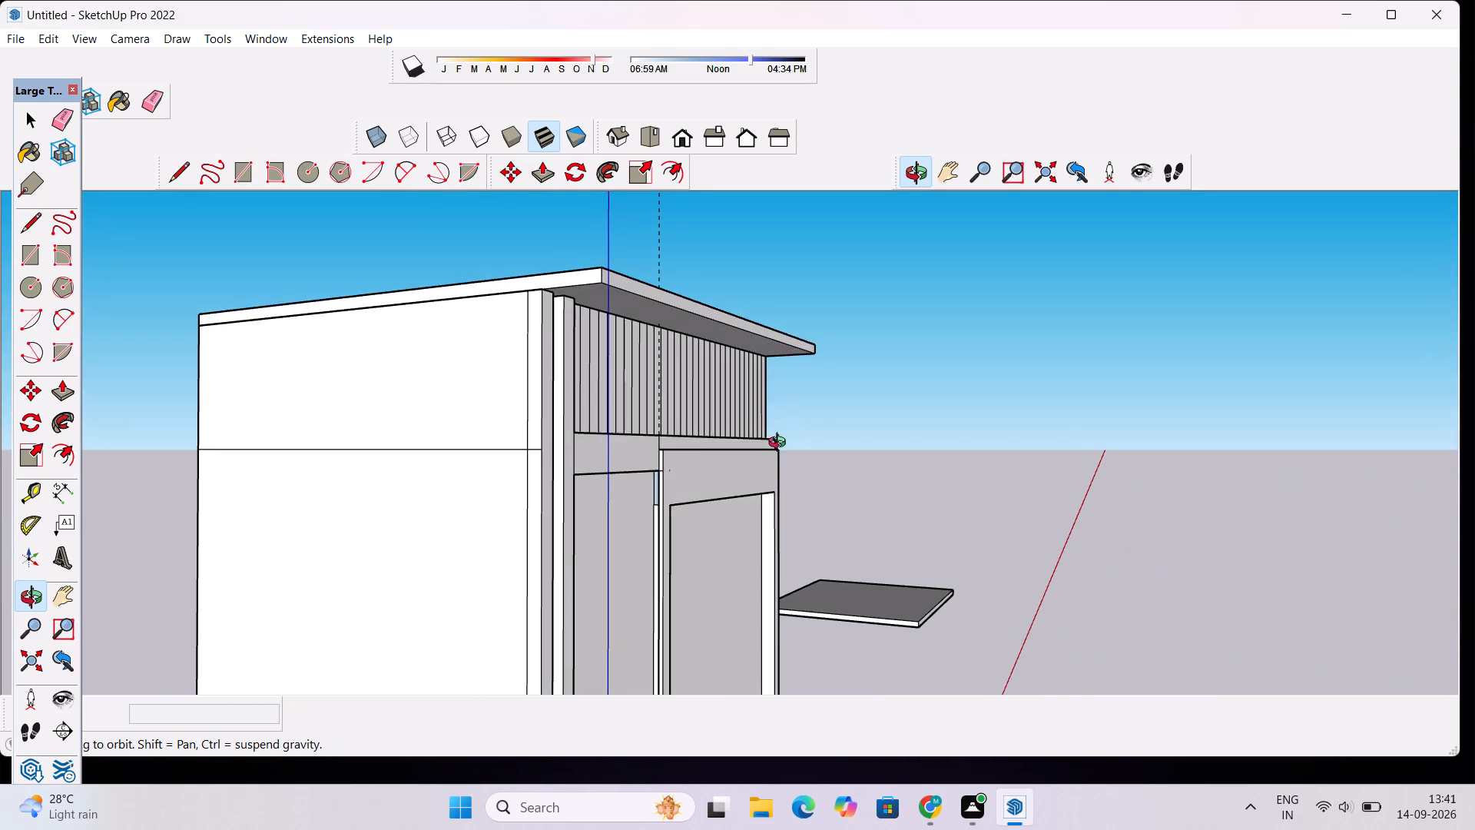
{"action": "scroll", "coordinate": [678, 514], "scroll_direction": "up", "scroll_amount": 15}
{"action": "left_click_drag", "start_coordinate": [565, 459], "coordinate": [655, 429]}
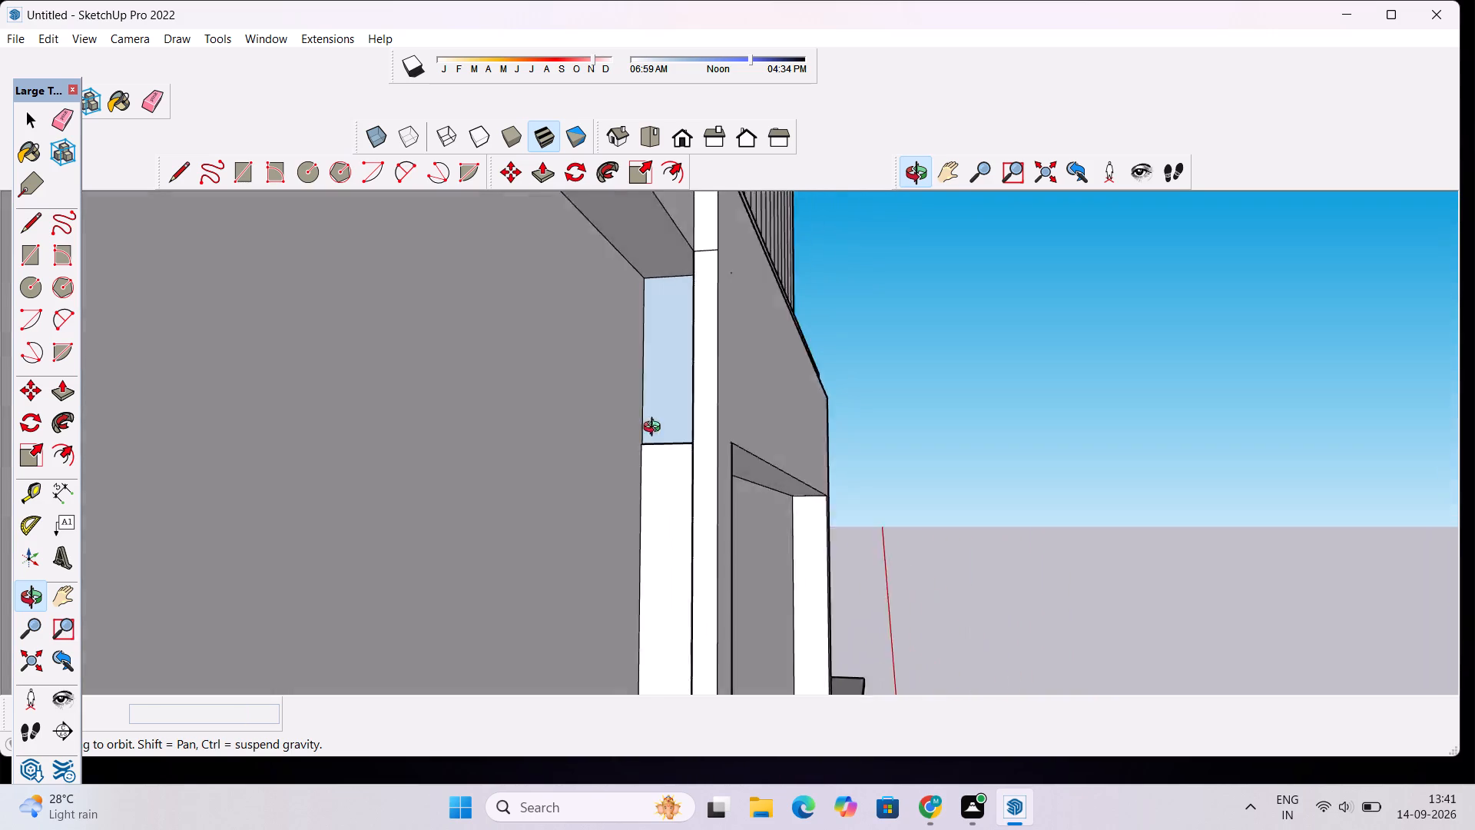
{"action": "left_click_drag", "start_coordinate": [655, 429], "coordinate": [659, 427]}
{"action": "left_click_drag", "start_coordinate": [663, 430], "coordinate": [705, 442]}
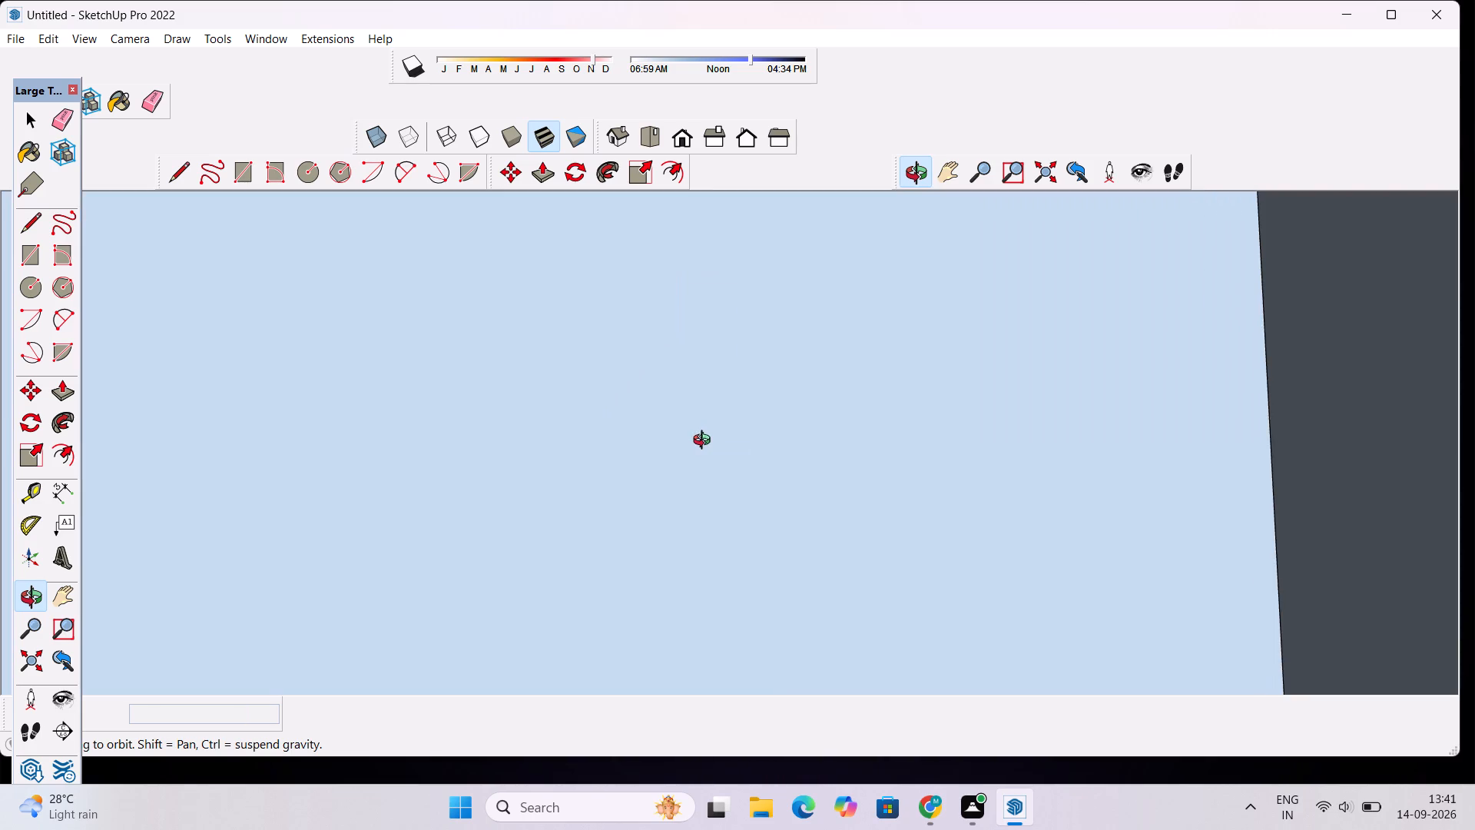
{"action": "left_click_drag", "start_coordinate": [705, 442], "coordinate": [684, 443]}
{"action": "scroll", "coordinate": [684, 398], "scroll_direction": "up", "scroll_amount": 15}
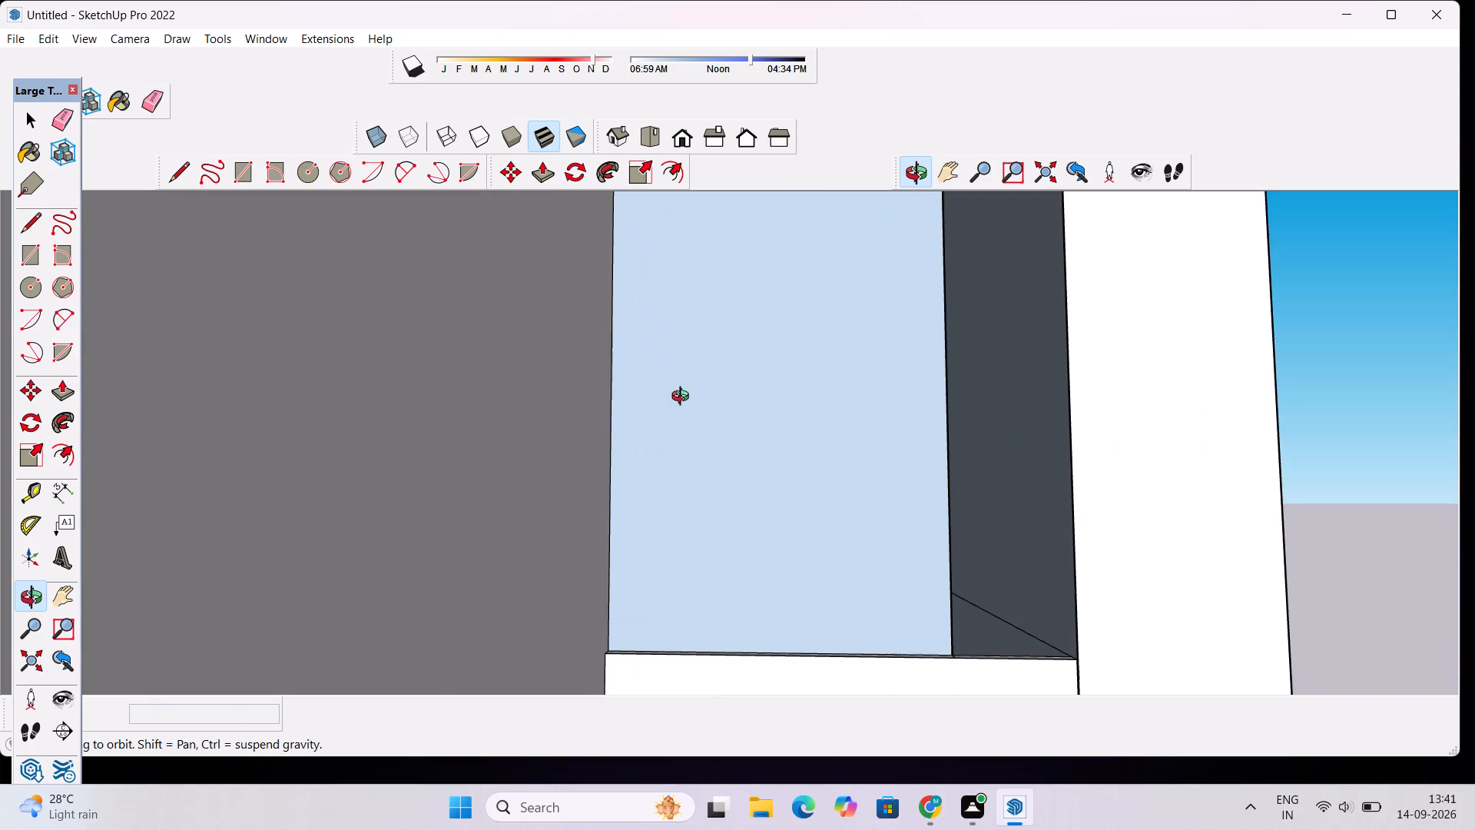
{"action": "left_click_drag", "start_coordinate": [666, 407], "coordinate": [675, 426]}
{"action": "left_click_drag", "start_coordinate": [764, 447], "coordinate": [772, 451]}
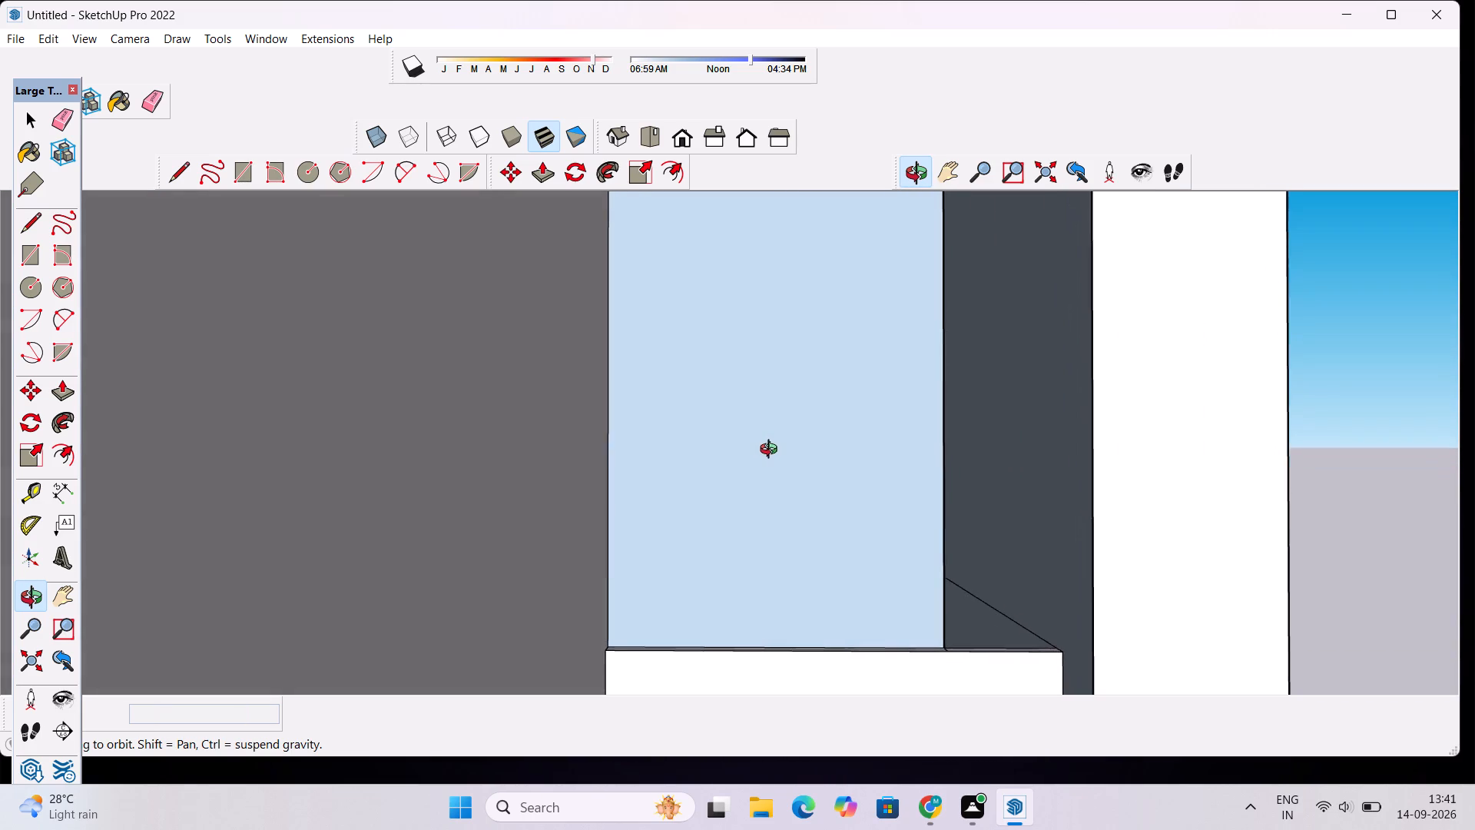
{"action": "left_click_drag", "start_coordinate": [772, 451], "coordinate": [789, 496]}
{"action": "scroll", "coordinate": [816, 509], "scroll_direction": "down", "scroll_amount": 1}
{"action": "scroll", "coordinate": [916, 585], "scroll_direction": "down", "scroll_amount": 2}
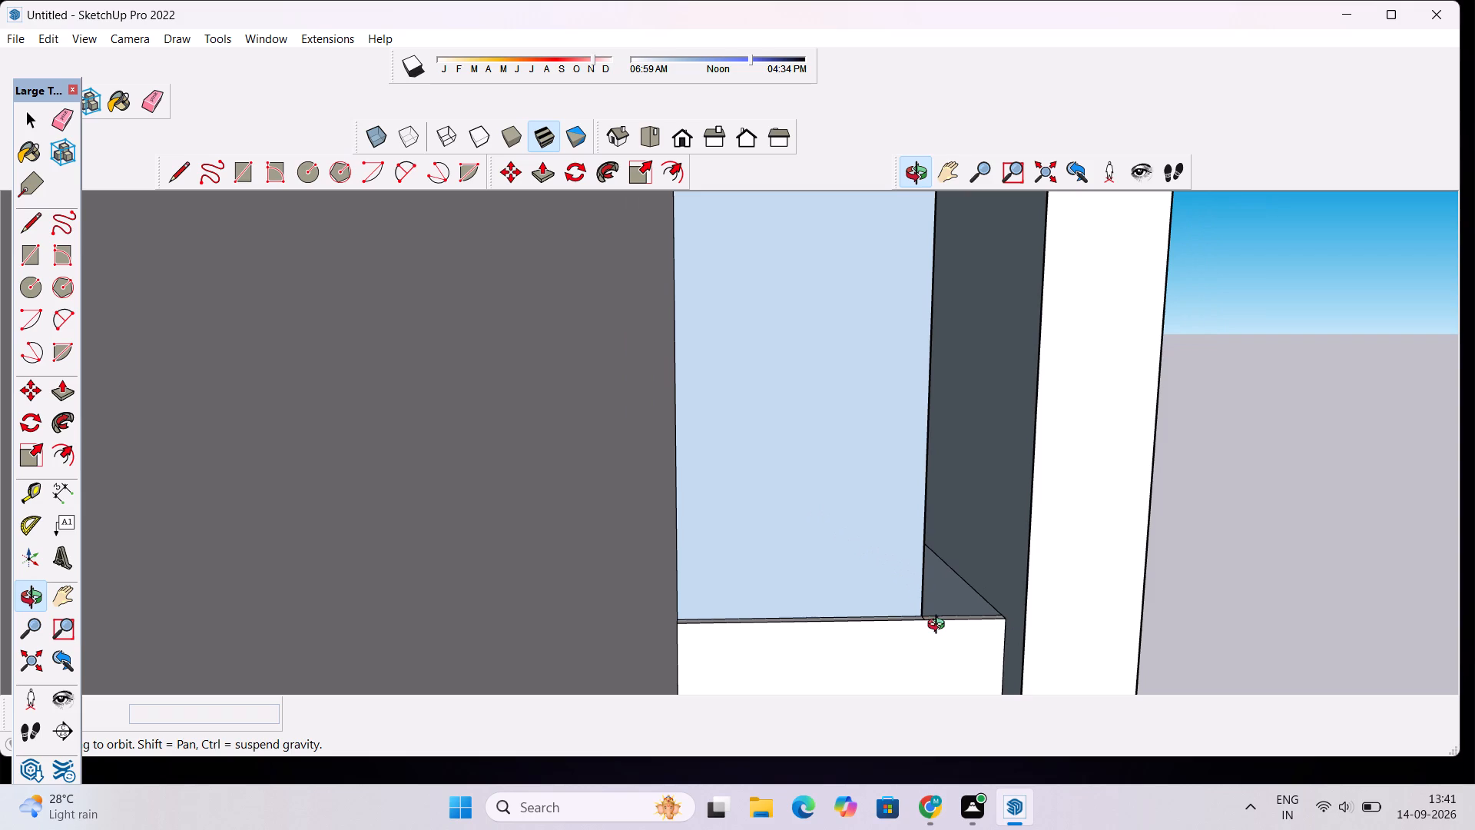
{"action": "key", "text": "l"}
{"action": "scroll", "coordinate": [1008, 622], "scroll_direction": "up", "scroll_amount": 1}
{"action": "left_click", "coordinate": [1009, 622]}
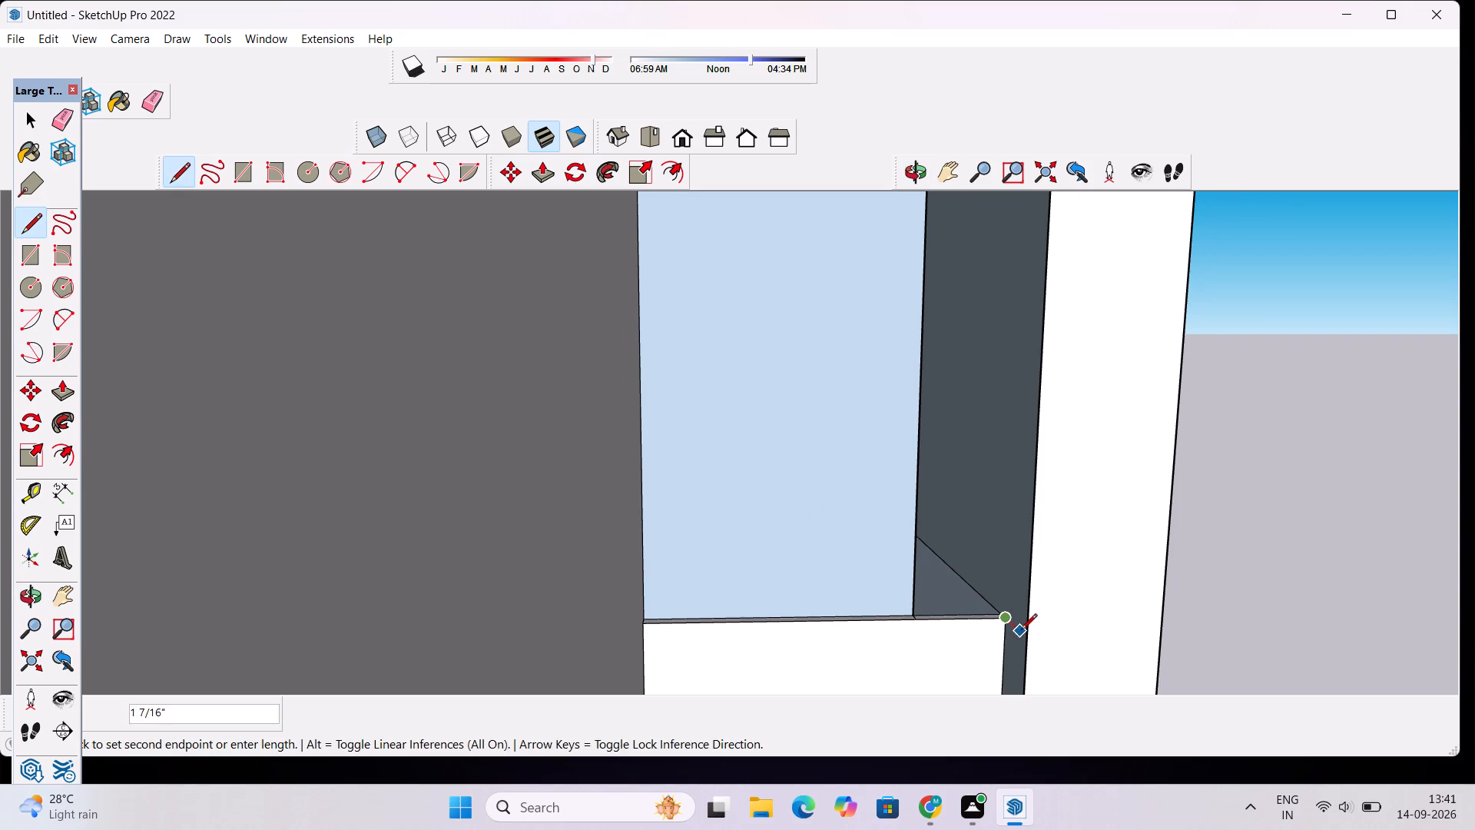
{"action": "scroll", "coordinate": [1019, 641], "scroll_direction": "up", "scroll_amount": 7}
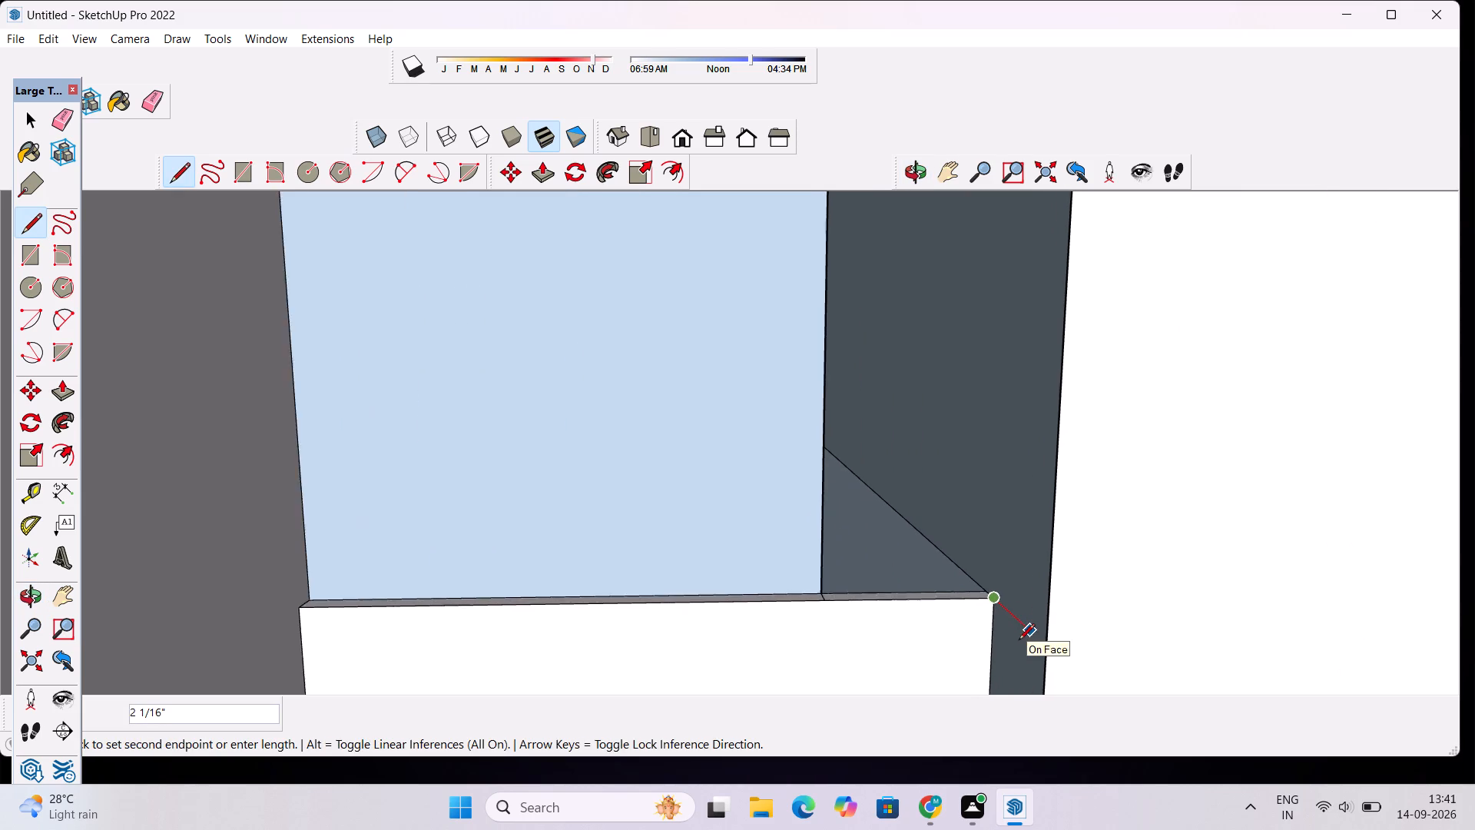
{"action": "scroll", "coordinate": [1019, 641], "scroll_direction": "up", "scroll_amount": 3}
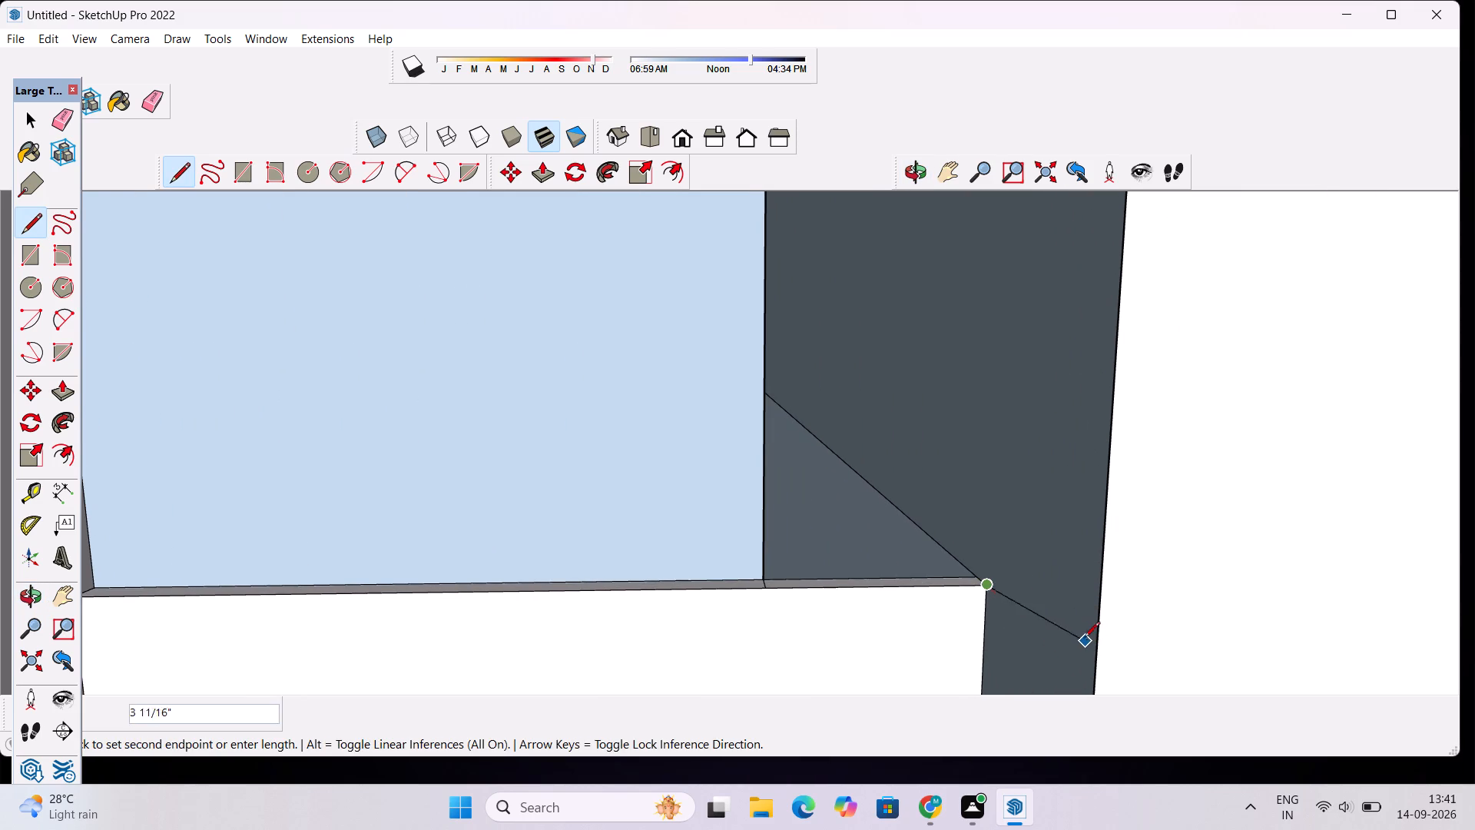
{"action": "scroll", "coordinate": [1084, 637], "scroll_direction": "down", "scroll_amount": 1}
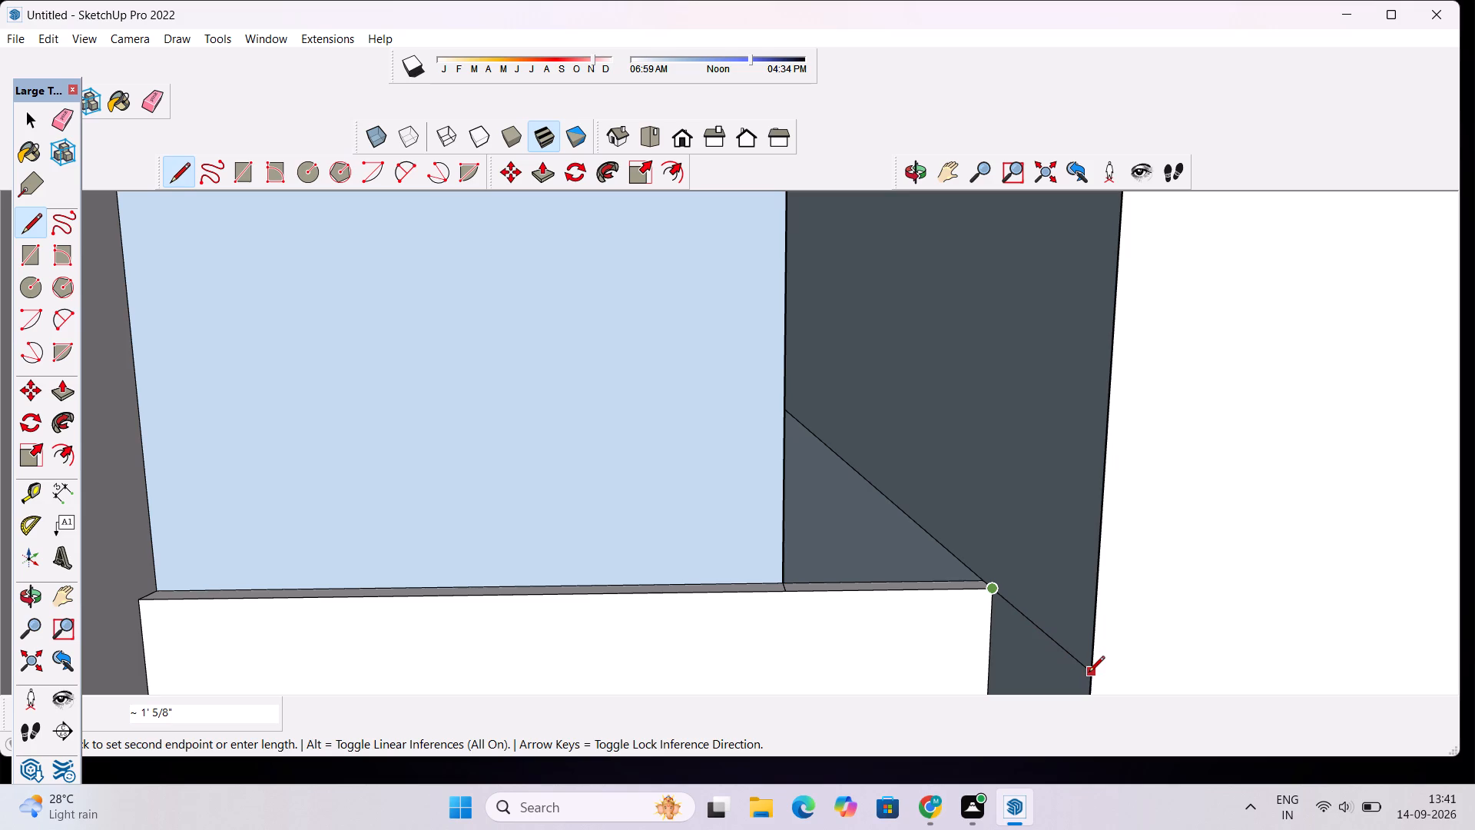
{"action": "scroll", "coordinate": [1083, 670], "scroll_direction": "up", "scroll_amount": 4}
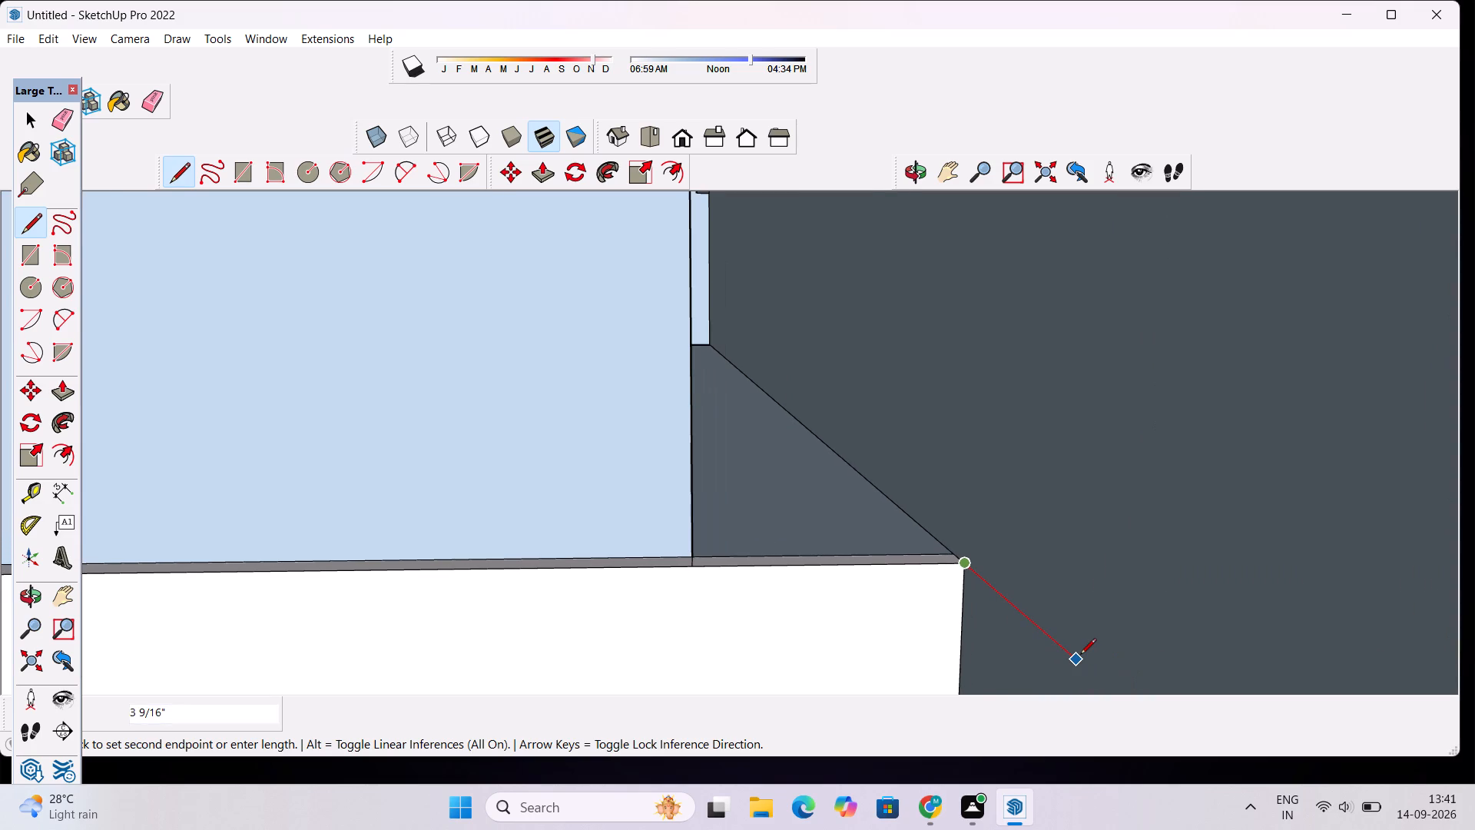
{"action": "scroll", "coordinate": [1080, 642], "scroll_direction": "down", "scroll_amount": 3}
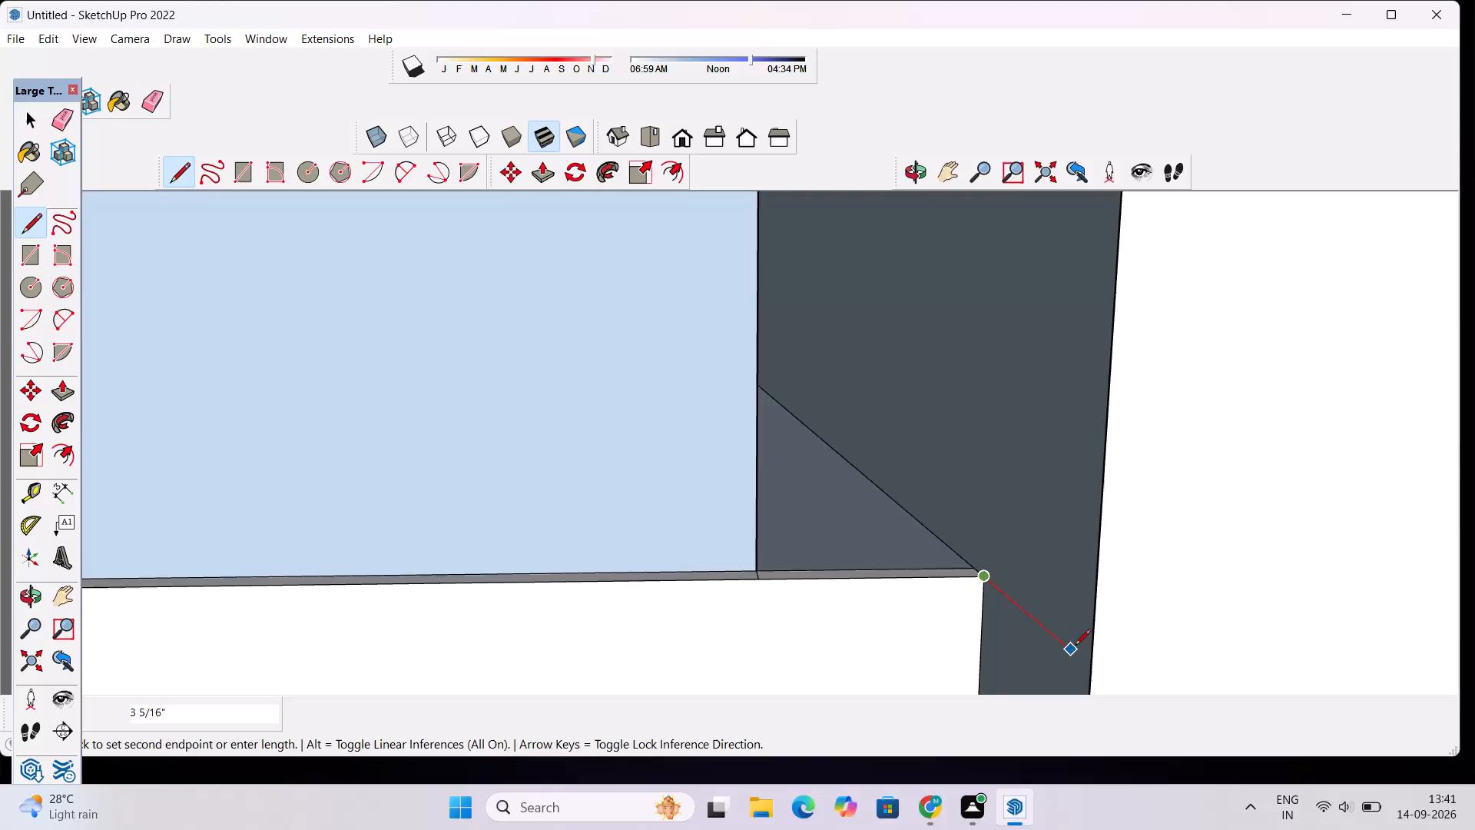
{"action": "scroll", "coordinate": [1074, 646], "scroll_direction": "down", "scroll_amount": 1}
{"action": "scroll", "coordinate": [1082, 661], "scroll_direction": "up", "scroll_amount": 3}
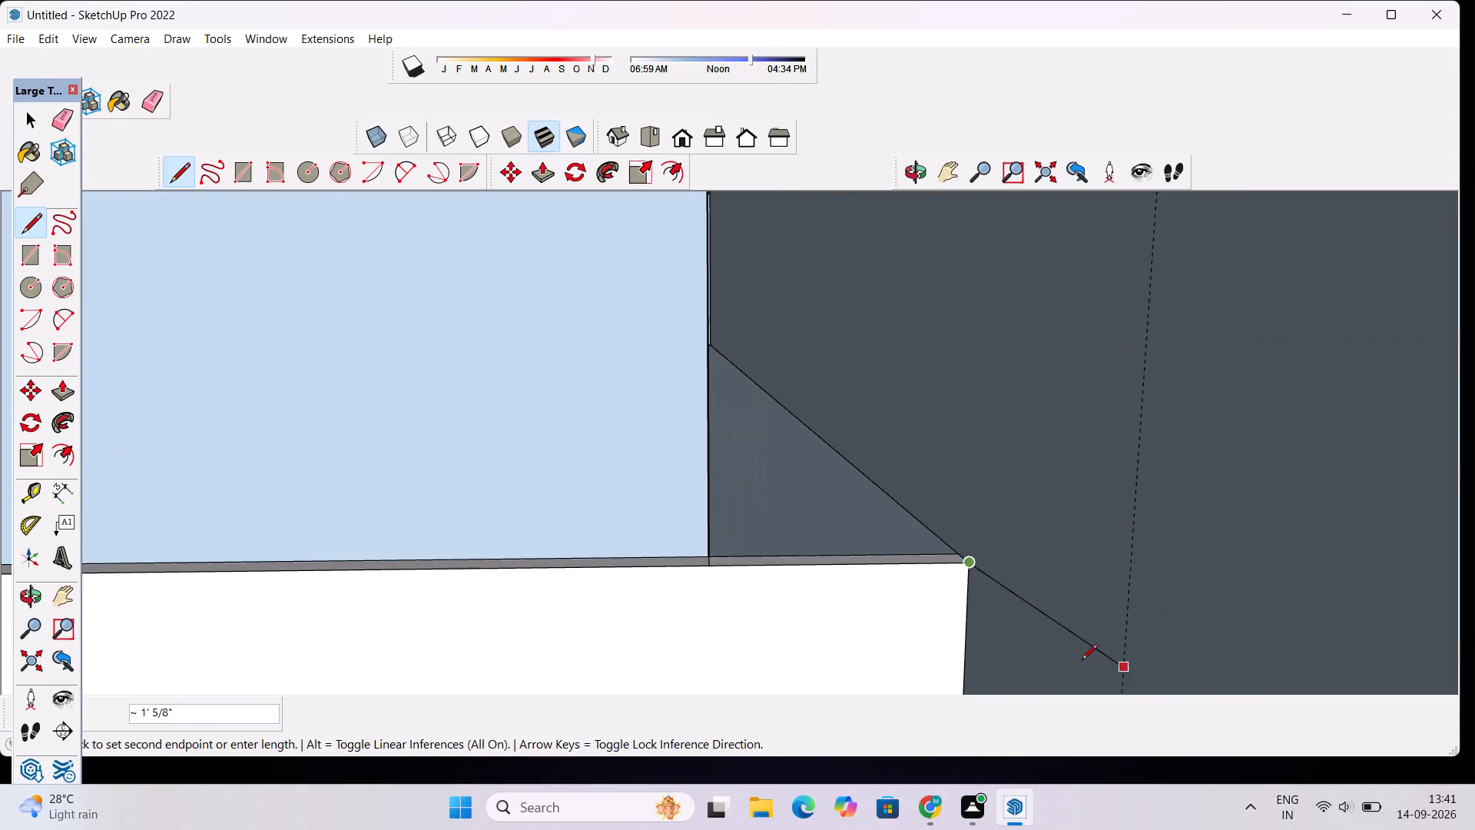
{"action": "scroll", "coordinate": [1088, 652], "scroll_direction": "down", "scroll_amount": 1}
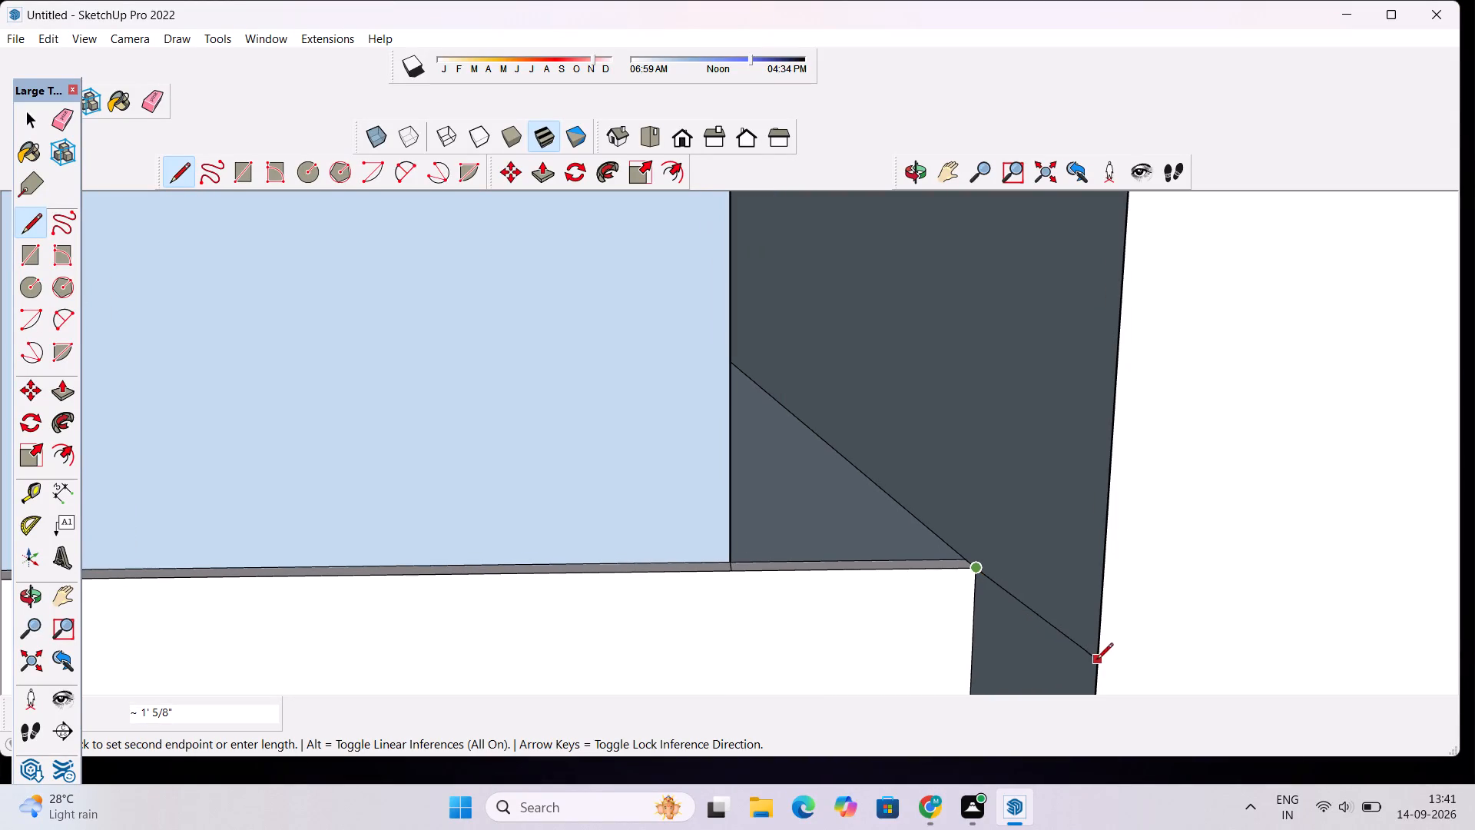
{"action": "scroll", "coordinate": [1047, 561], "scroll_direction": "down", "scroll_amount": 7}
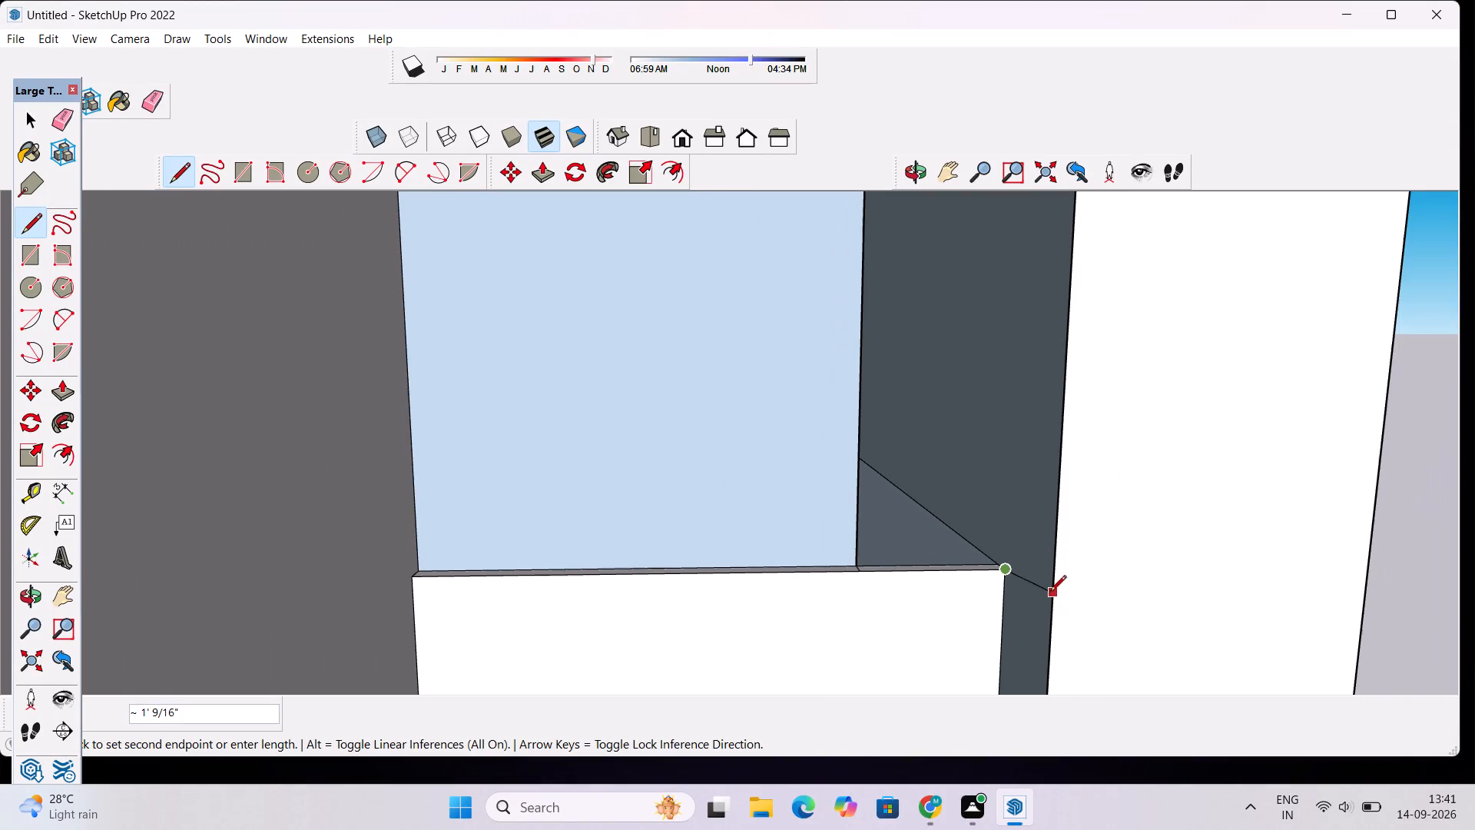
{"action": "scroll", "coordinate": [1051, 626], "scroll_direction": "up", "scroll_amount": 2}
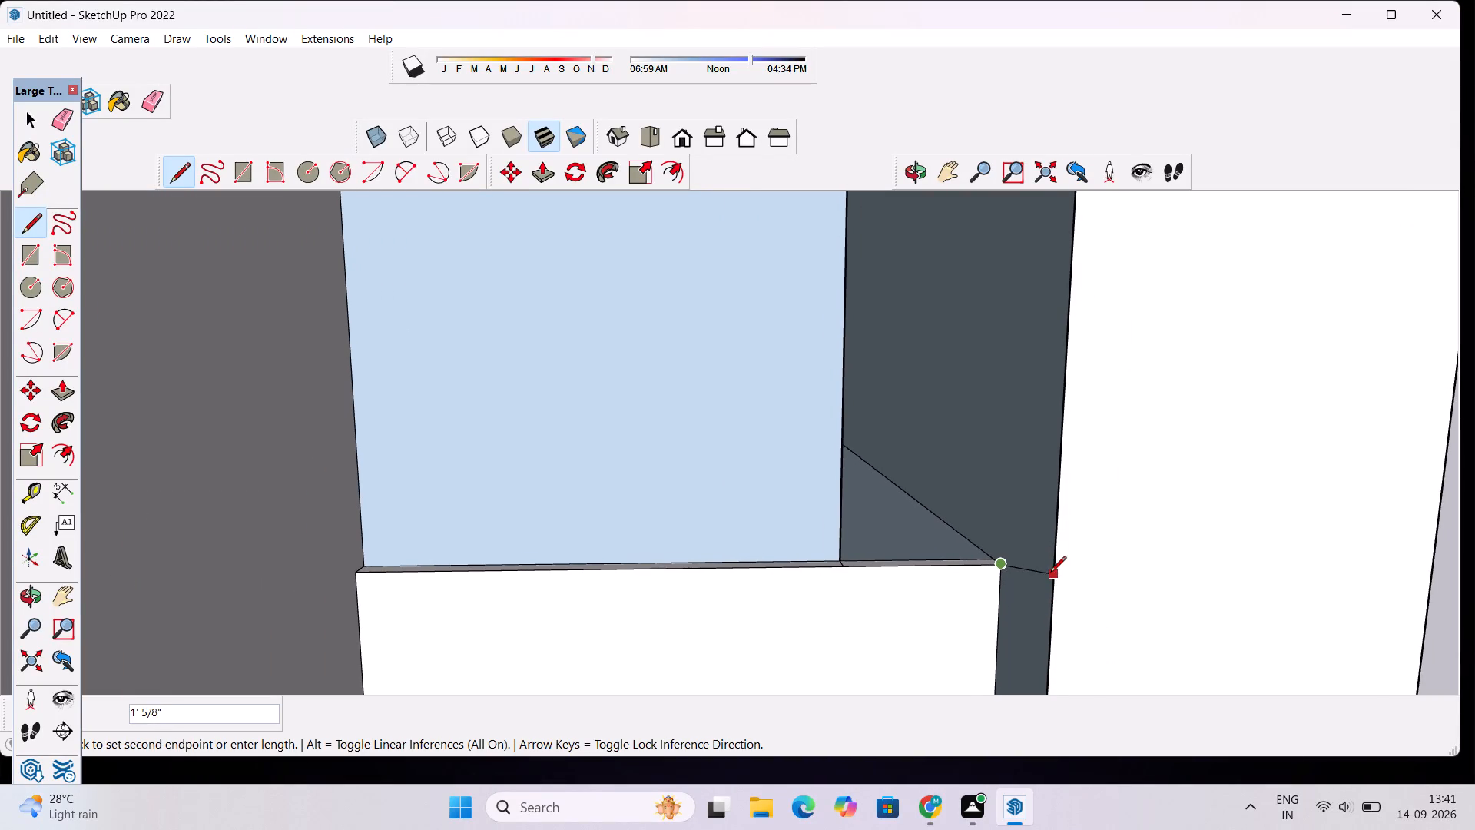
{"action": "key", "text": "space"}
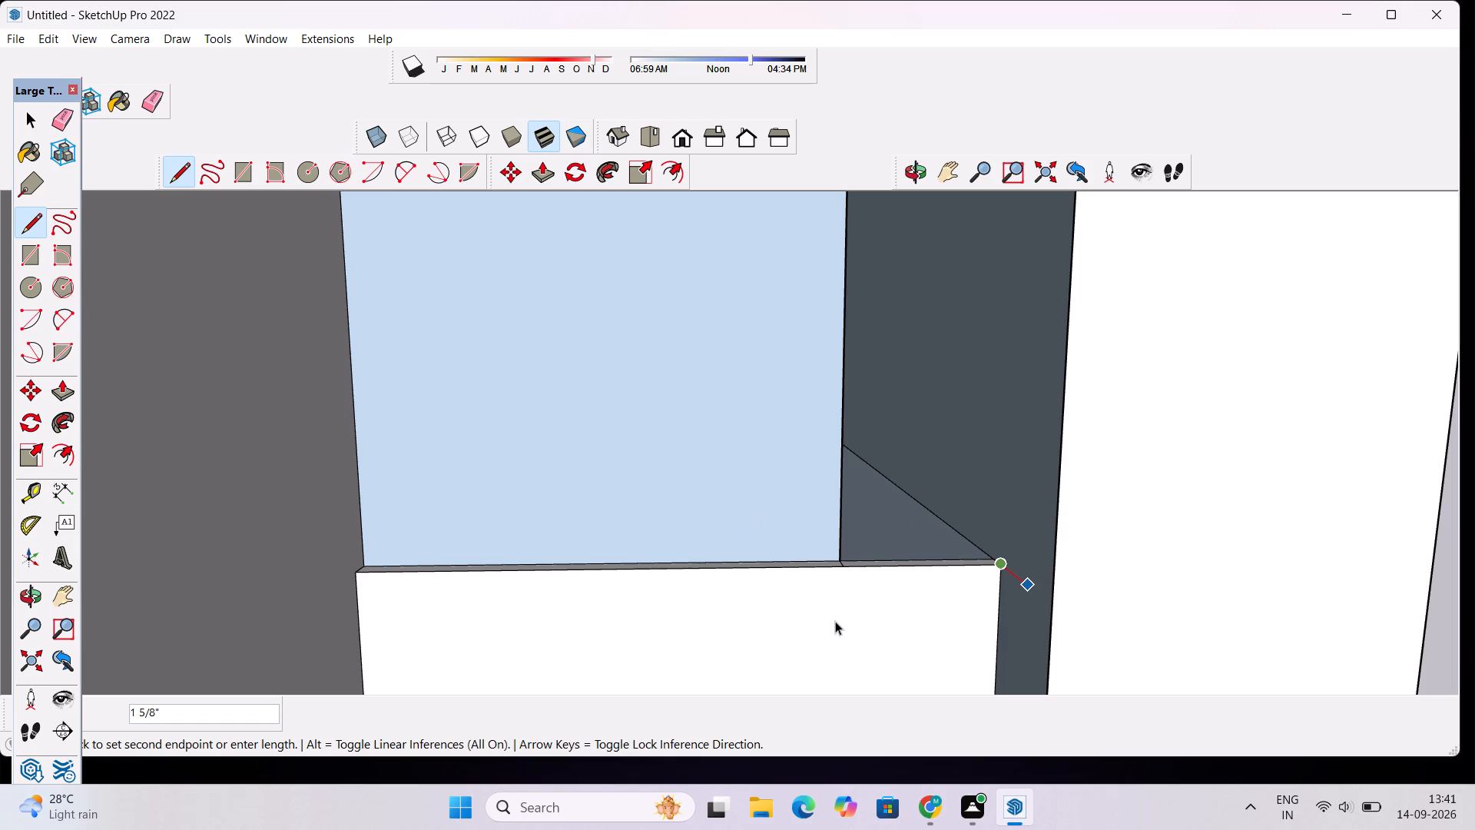
Draw a line from the central pillar's front edge to the corner below the back-coloured strip, continuing 1' 4" along the strip's lower edge.
{"action": "key", "text": "l"}
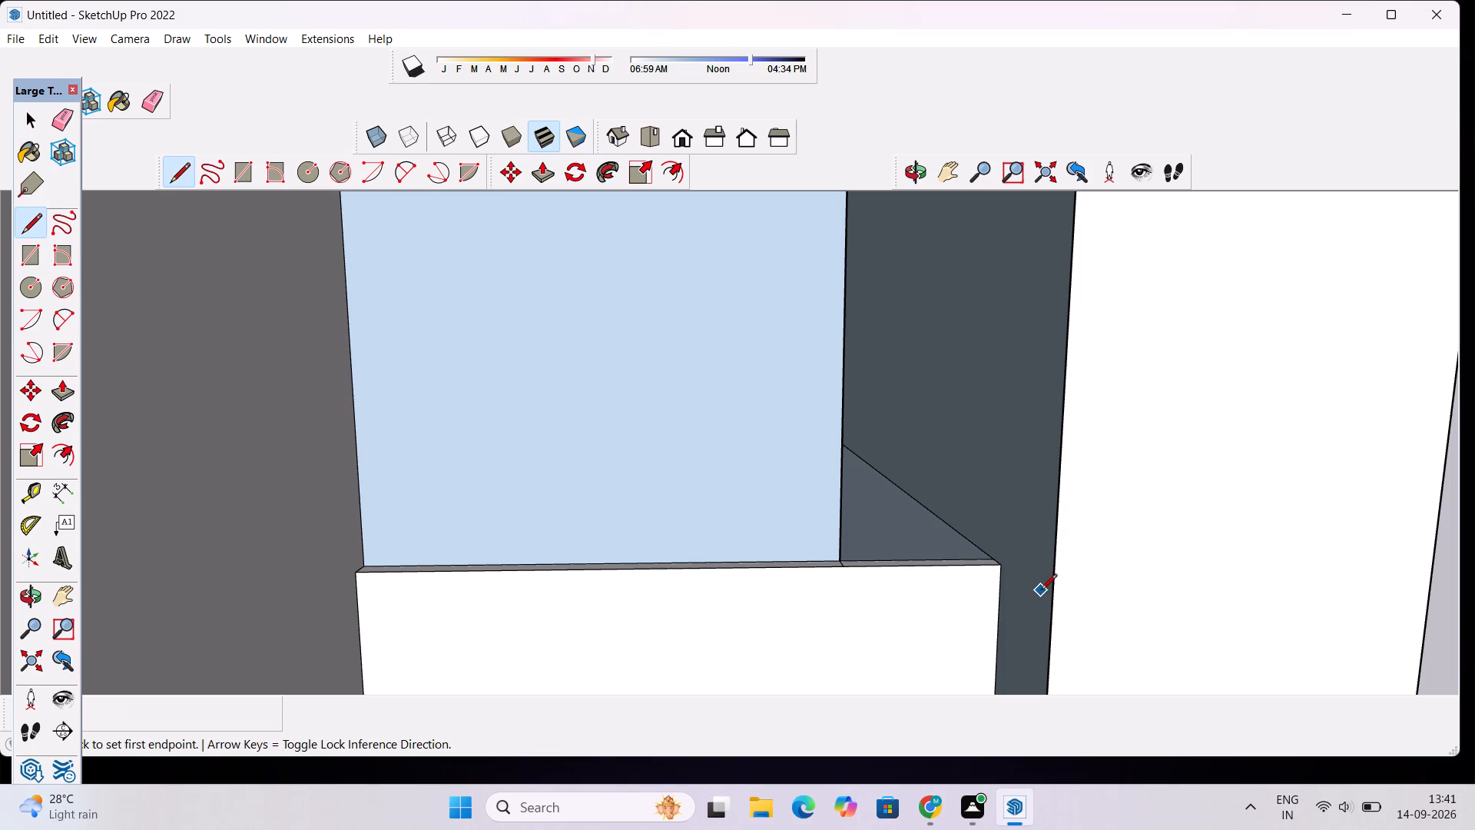
{"action": "left_click", "coordinate": [1050, 606]}
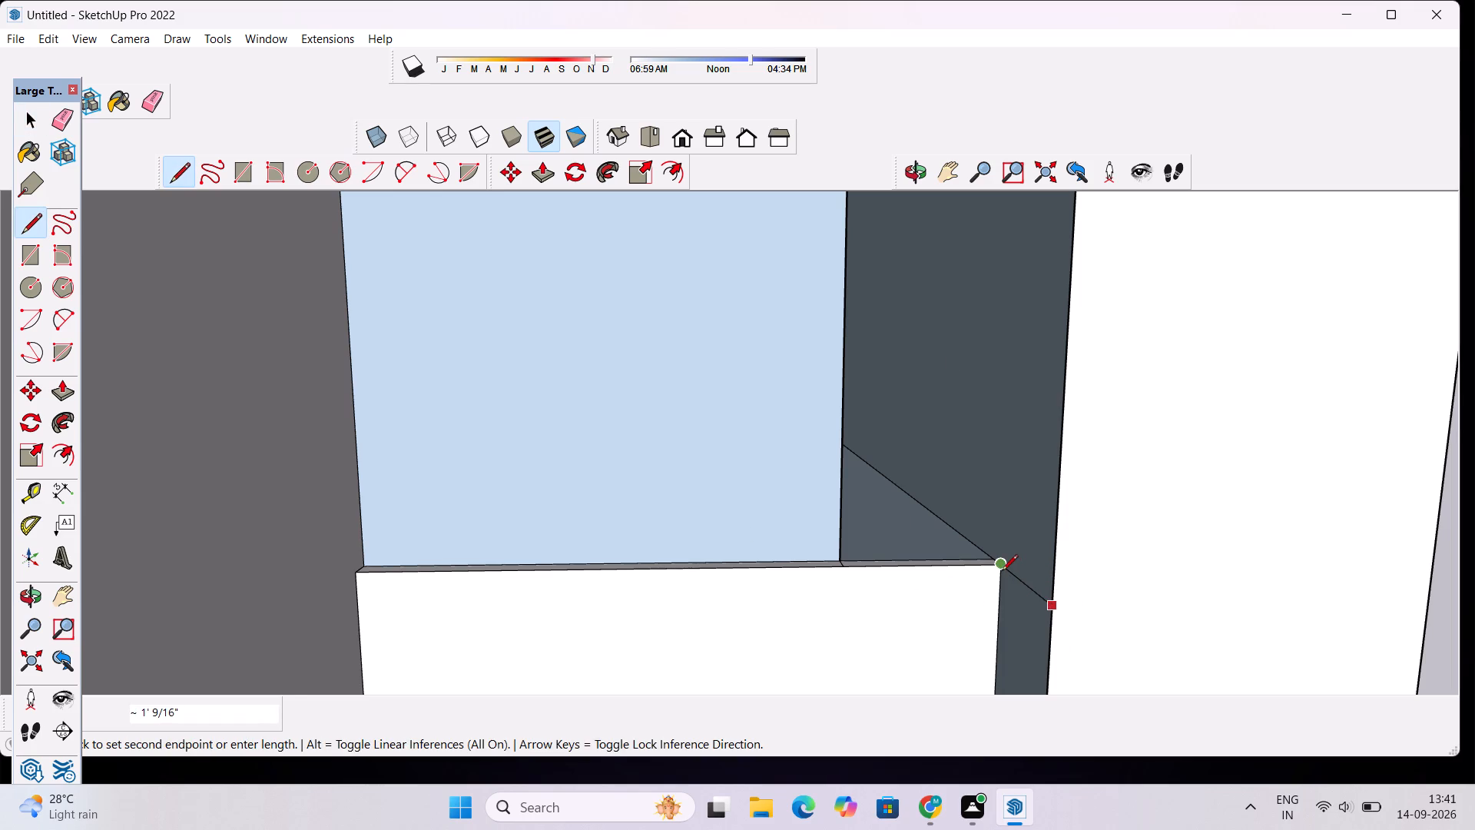
{"action": "left_click", "coordinate": [1001, 569]}
{"action": "scroll", "coordinate": [972, 559], "scroll_direction": "down", "scroll_amount": 5}
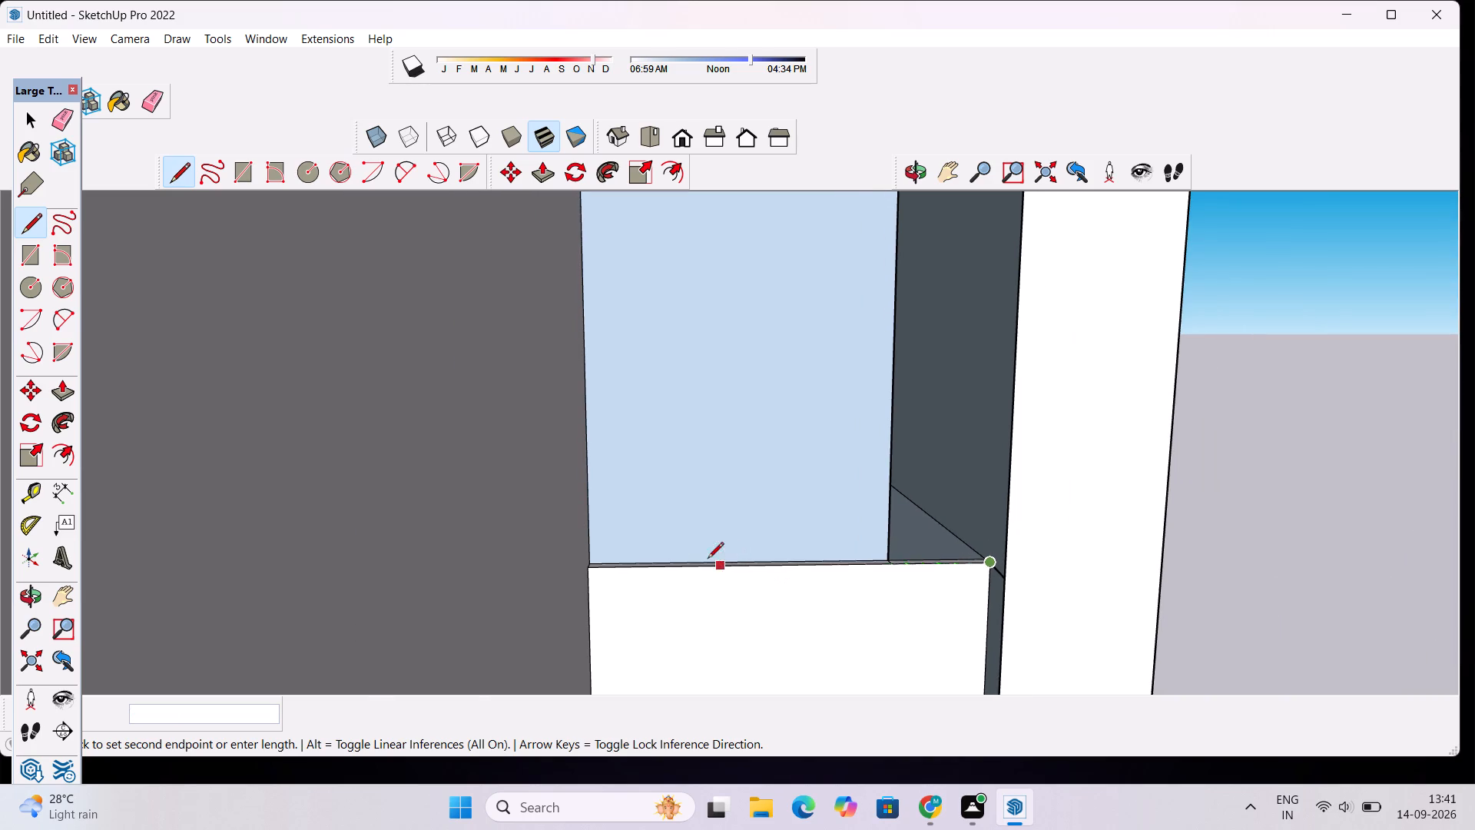
{"action": "left_click", "coordinate": [588, 566]}
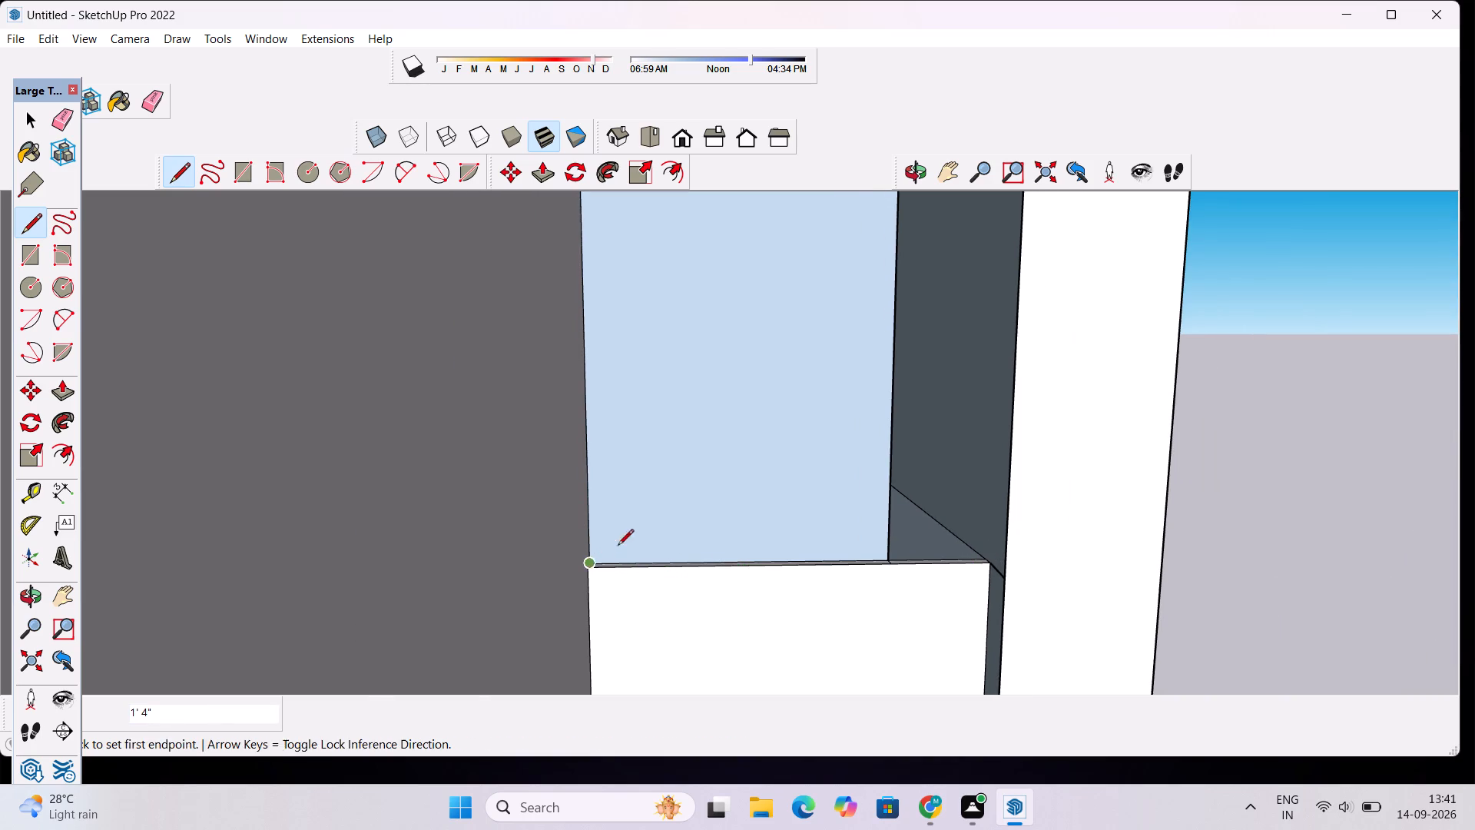
{"action": "key", "text": "space"}
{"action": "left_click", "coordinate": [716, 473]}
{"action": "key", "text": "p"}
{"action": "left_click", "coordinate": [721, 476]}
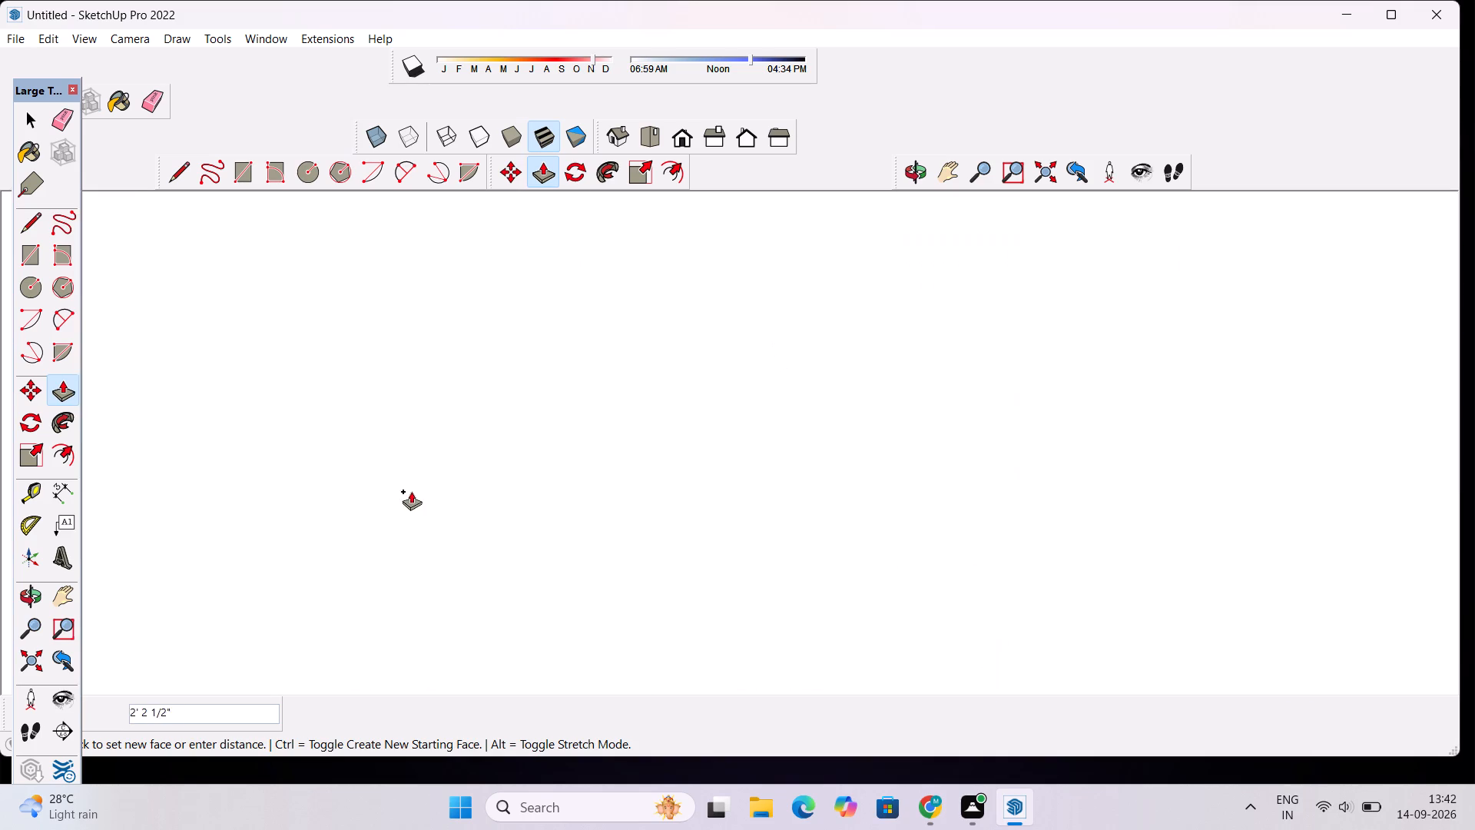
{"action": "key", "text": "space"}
Push/Pull the back-coloured strip at the top of the central pillar's side outward by 1'.
{"action": "left_click", "coordinate": [734, 480]}
{"action": "key", "text": "p"}
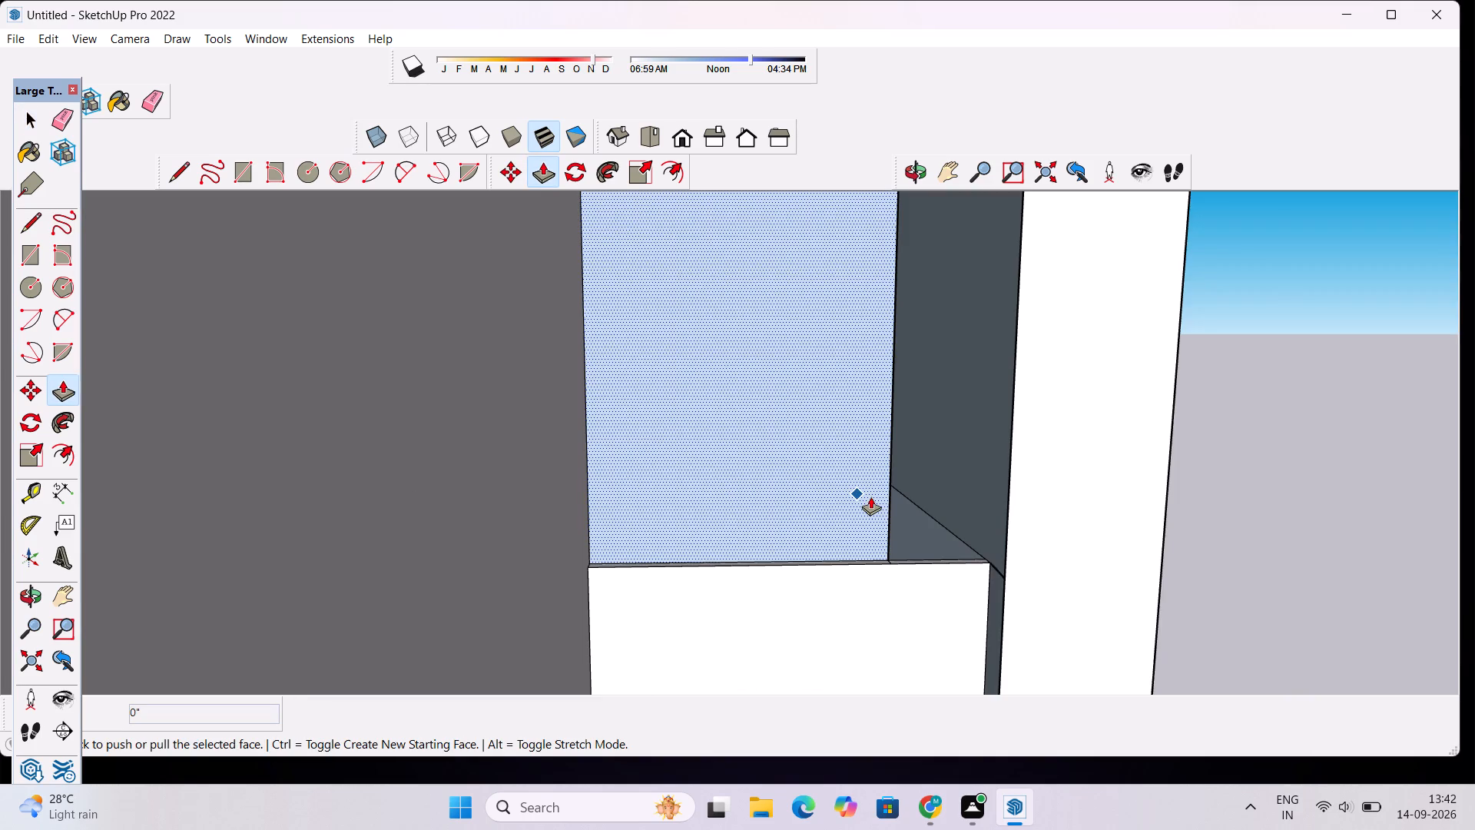
{"action": "left_click", "coordinate": [870, 499]}
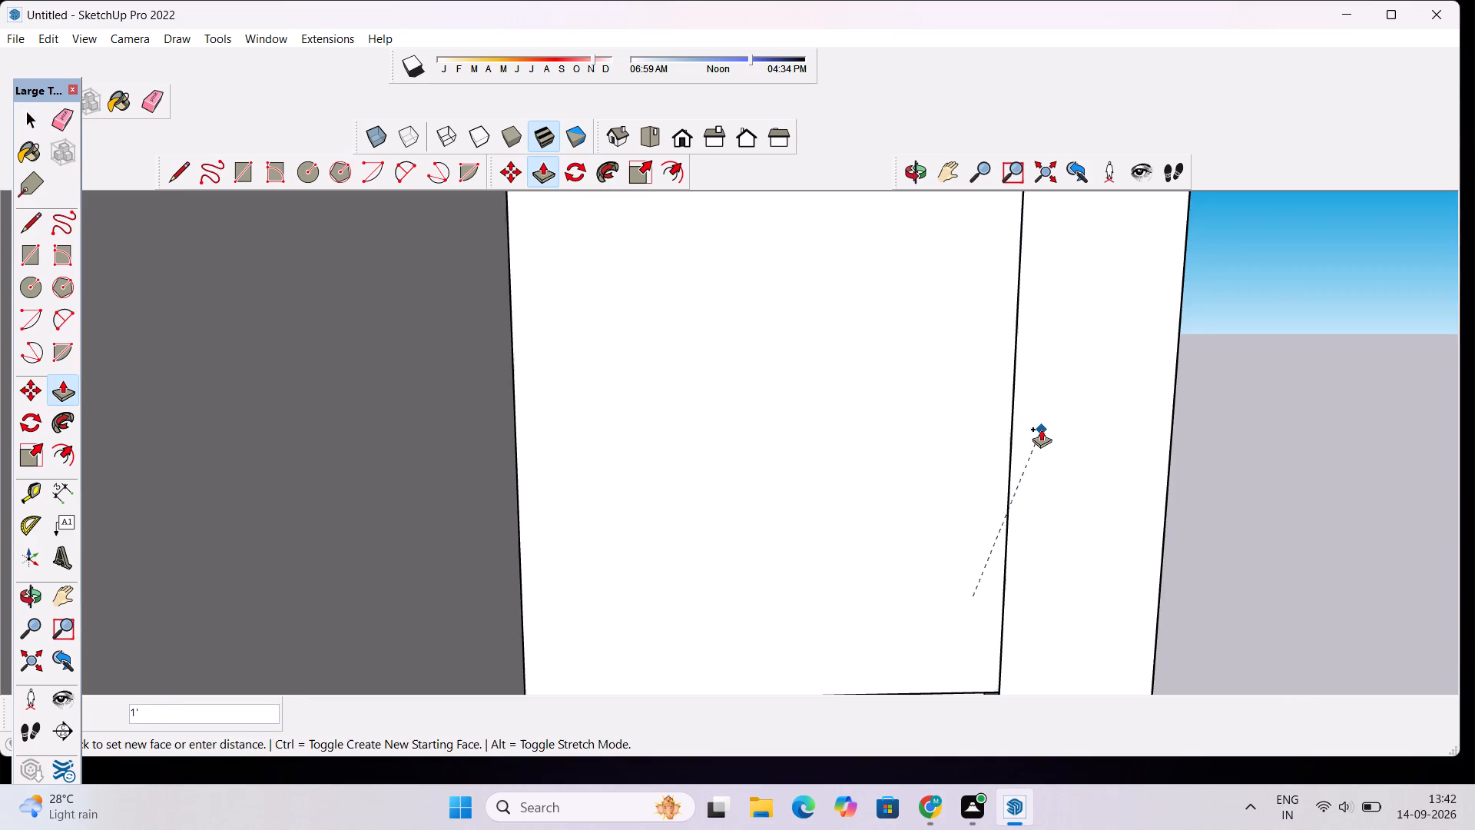
{"action": "left_click", "coordinate": [1041, 426]}
Examine the extruded block at the top of the central pillar's side and the surrounding bays from several angles.
{"action": "scroll", "coordinate": [664, 475], "scroll_direction": "down", "scroll_amount": 15}
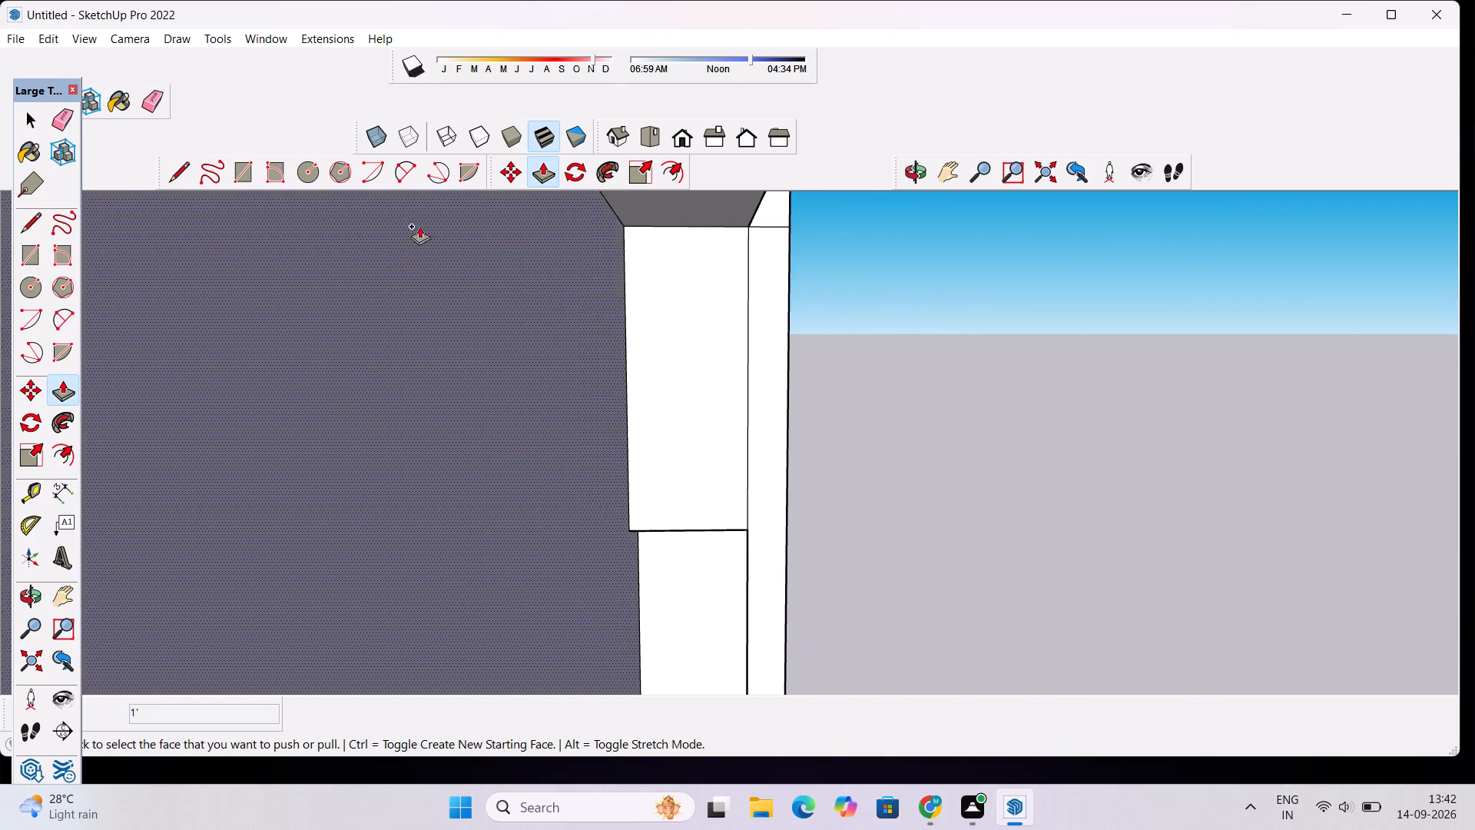
{"action": "left_click", "coordinate": [923, 168]}
{"action": "left_click_drag", "start_coordinate": [917, 340], "coordinate": [442, 397]}
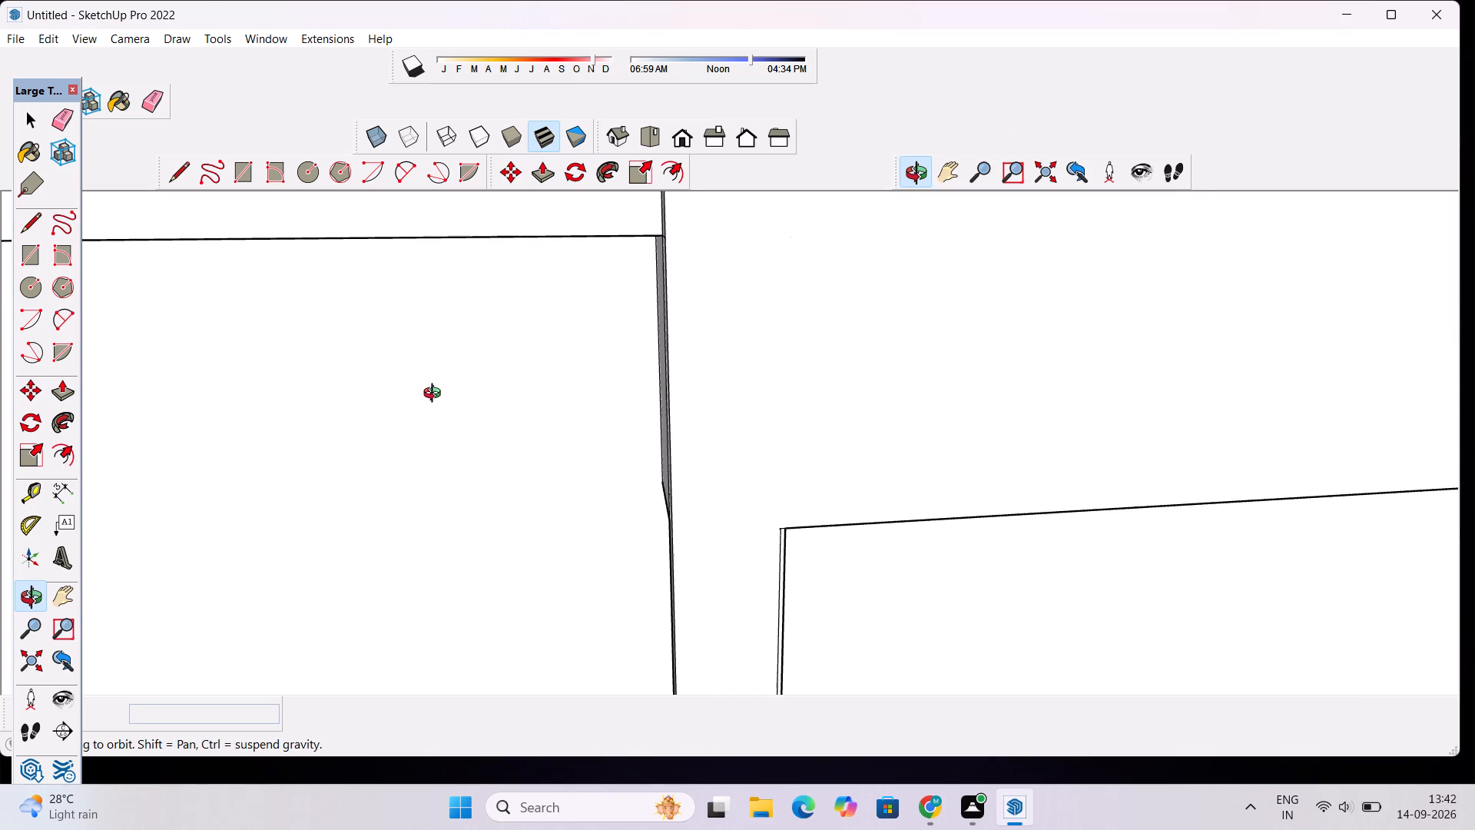
{"action": "scroll", "coordinate": [435, 393], "scroll_direction": "down", "scroll_amount": 6}
{"action": "left_click_drag", "start_coordinate": [830, 515], "coordinate": [518, 508]}
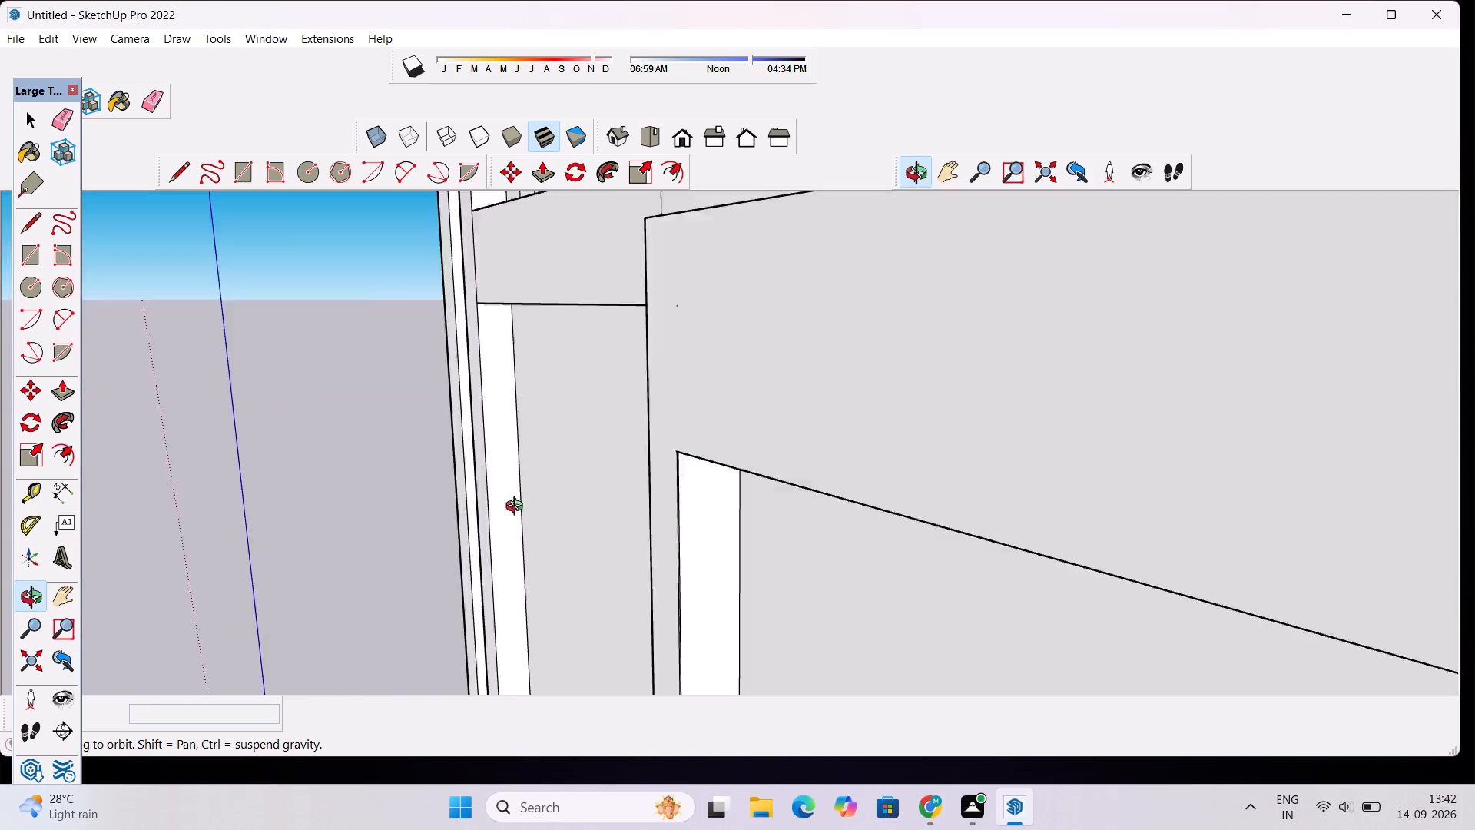
{"action": "left_click_drag", "start_coordinate": [518, 508], "coordinate": [1354, 412]}
{"action": "scroll", "coordinate": [1115, 416], "scroll_direction": "down", "scroll_amount": 4}
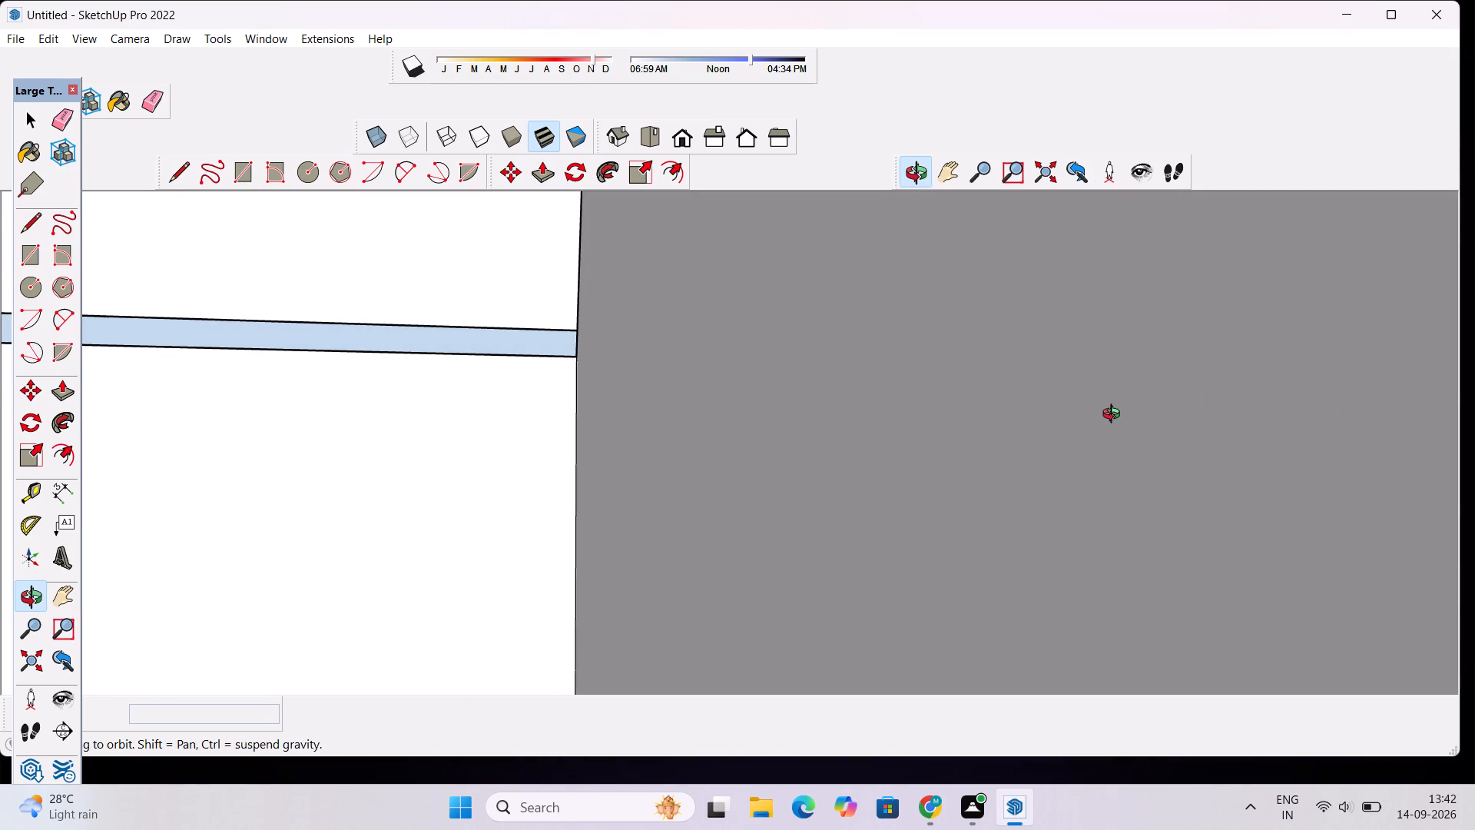
{"action": "scroll", "coordinate": [1115, 416], "scroll_direction": "down", "scroll_amount": 16}
{"action": "scroll", "coordinate": [477, 473], "scroll_direction": "up", "scroll_amount": 1}
{"action": "scroll", "coordinate": [477, 473], "scroll_direction": "down", "scroll_amount": 20}
{"action": "scroll", "coordinate": [477, 473], "scroll_direction": "down", "scroll_amount": 4}
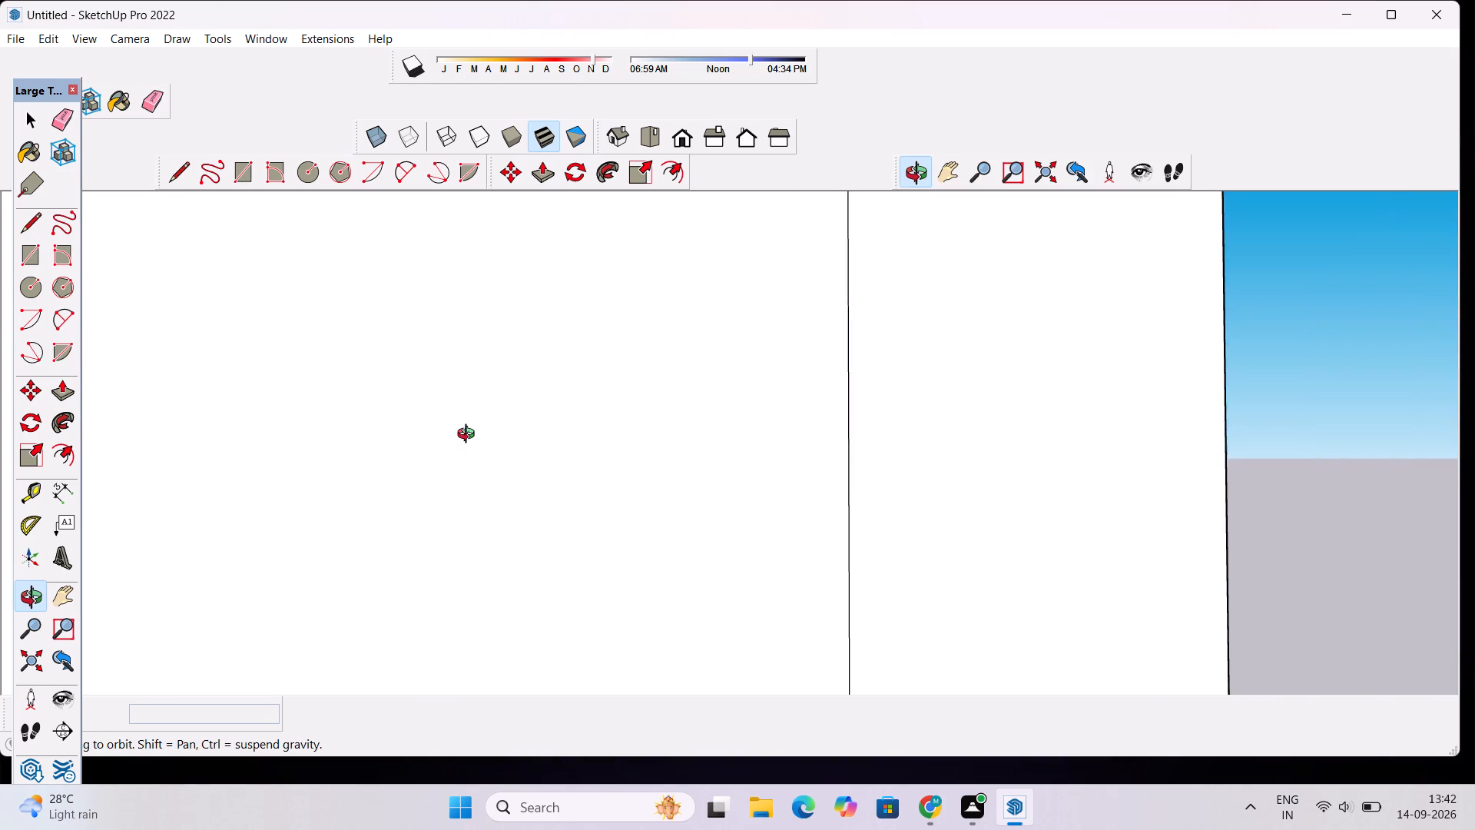
{"action": "scroll", "coordinate": [469, 436], "scroll_direction": "down", "scroll_amount": 20}
{"action": "scroll", "coordinate": [469, 436], "scroll_direction": "down", "scroll_amount": 15}
{"action": "left_click_drag", "start_coordinate": [525, 450], "coordinate": [377, 490]}
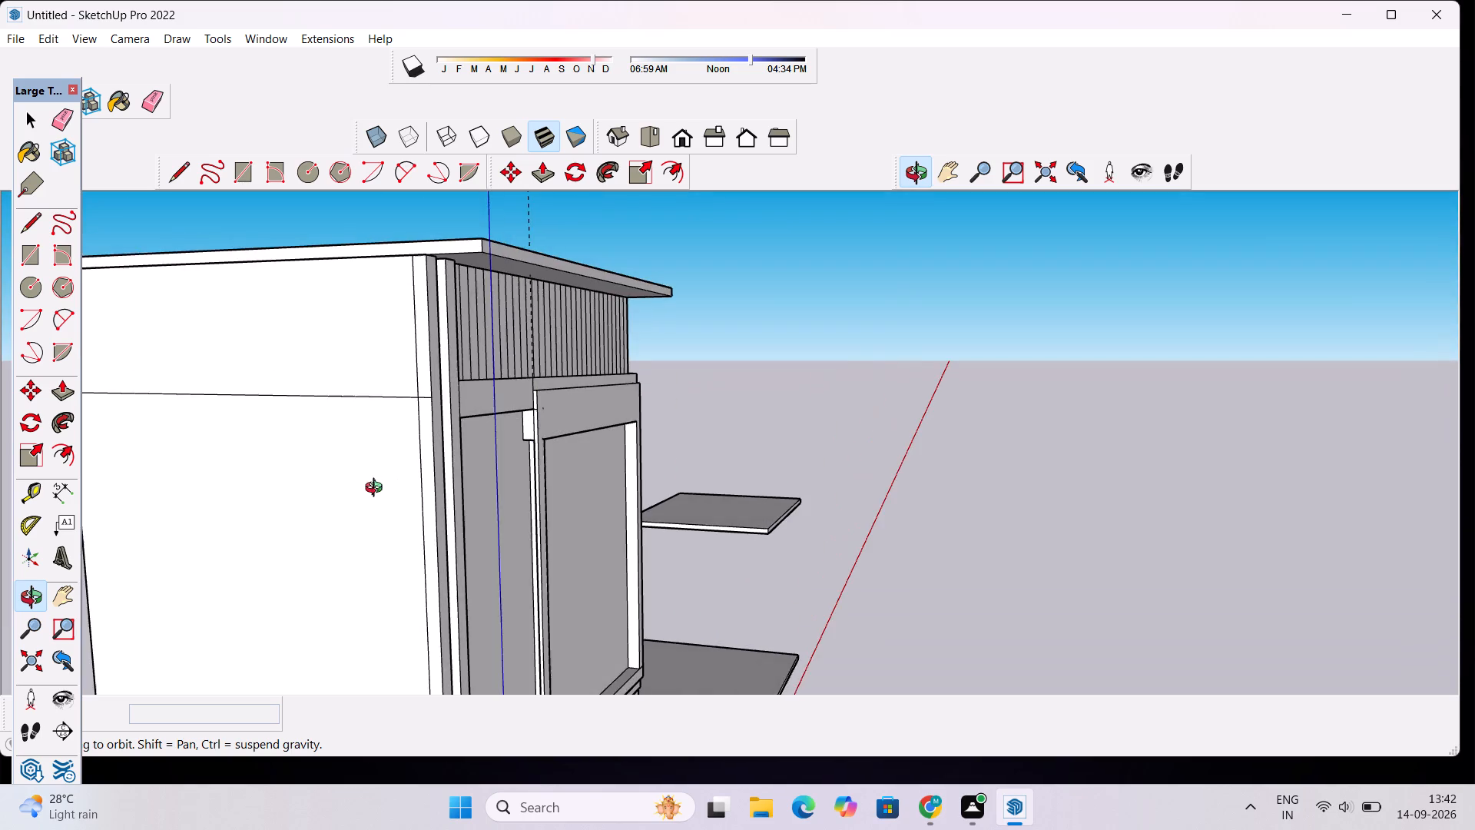
{"action": "left_click_drag", "start_coordinate": [377, 490], "coordinate": [625, 423]}
{"action": "scroll", "coordinate": [546, 432], "scroll_direction": "up", "scroll_amount": 19}
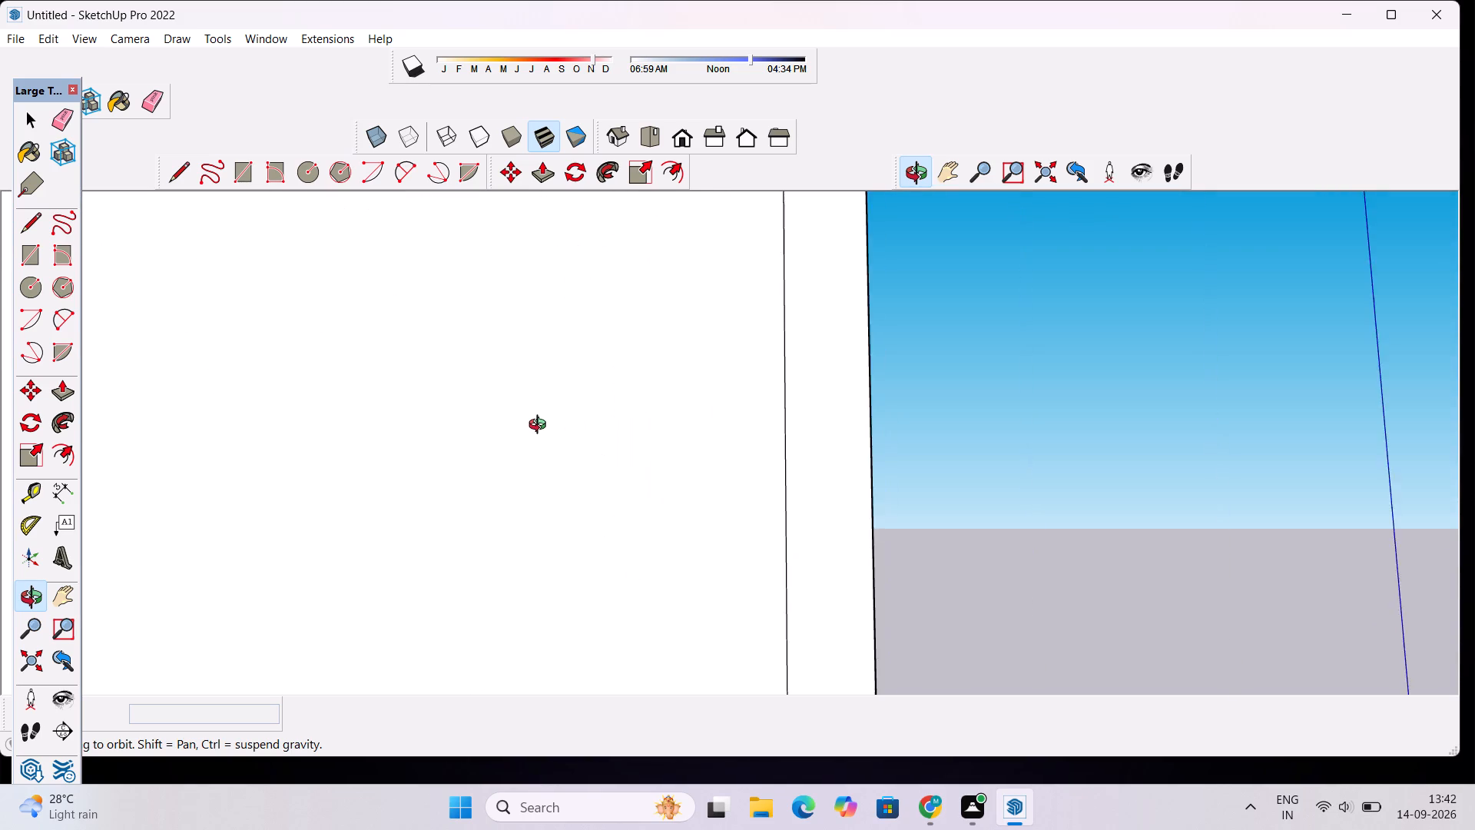
Examine up close the corner where the back-coloured strip meets the grey ledge below the slatted band.
{"action": "scroll", "coordinate": [541, 427], "scroll_direction": "up", "scroll_amount": 20}
{"action": "scroll", "coordinate": [541, 427], "scroll_direction": "up", "scroll_amount": 20}
{"action": "scroll", "coordinate": [541, 427], "scroll_direction": "up", "scroll_amount": 7}
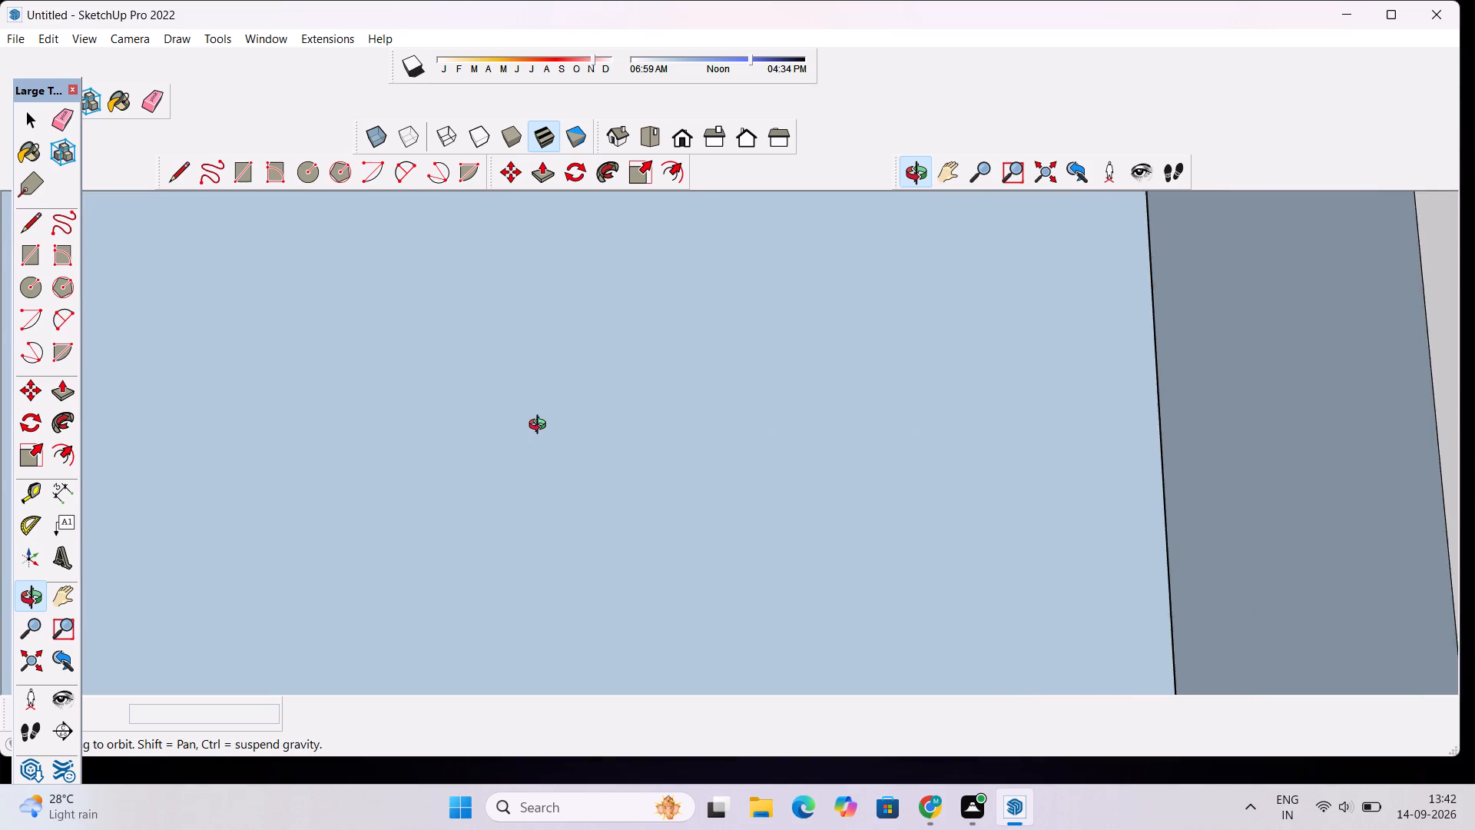
{"action": "scroll", "coordinate": [541, 427], "scroll_direction": "up", "scroll_amount": 20}
{"action": "scroll", "coordinate": [541, 427], "scroll_direction": "up", "scroll_amount": 15}
{"action": "scroll", "coordinate": [541, 427], "scroll_direction": "down", "scroll_amount": 2}
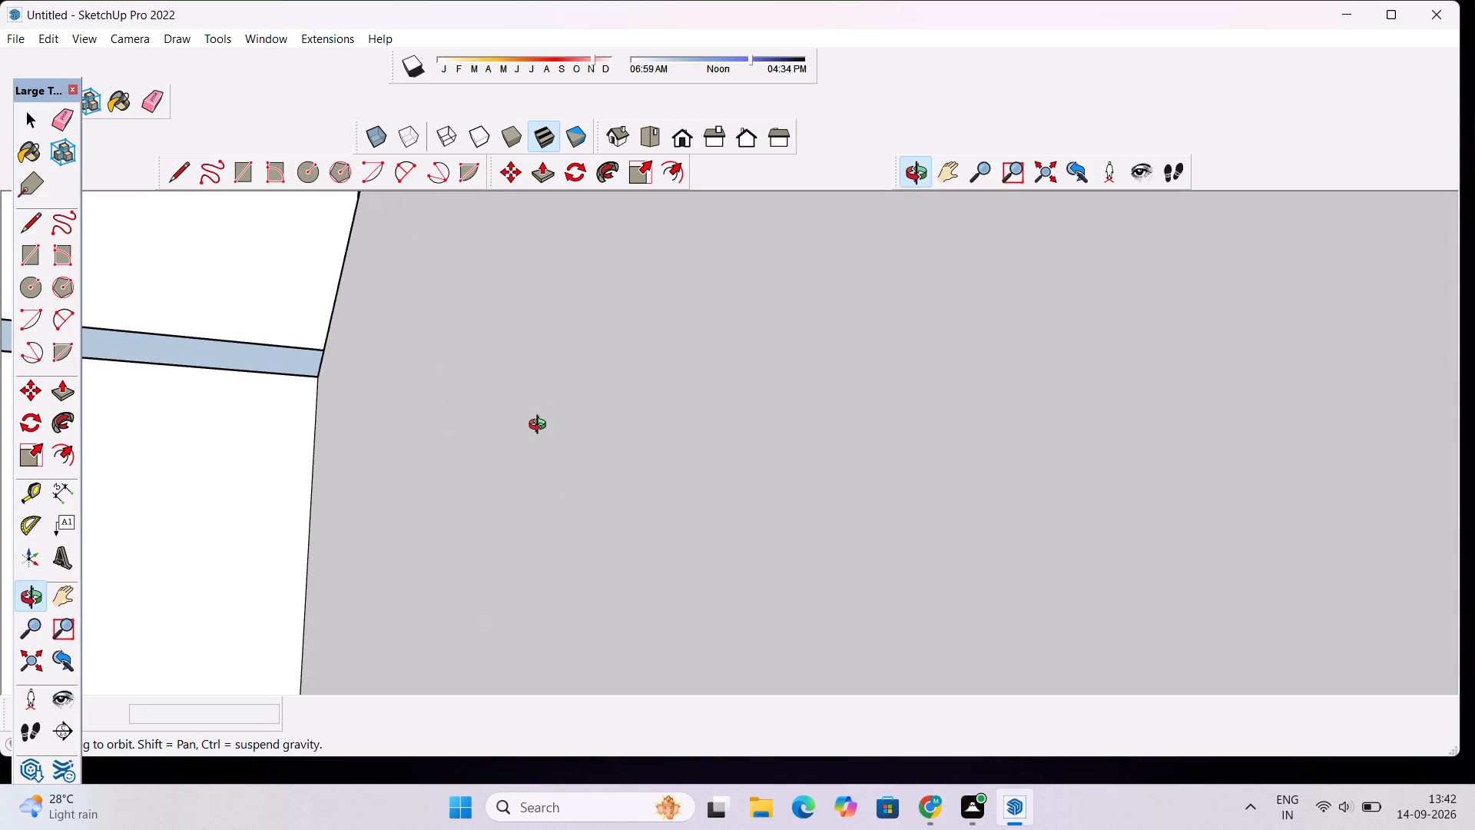
{"action": "scroll", "coordinate": [541, 427], "scroll_direction": "down", "scroll_amount": 3}
{"action": "scroll", "coordinate": [462, 430], "scroll_direction": "up", "scroll_amount": 18}
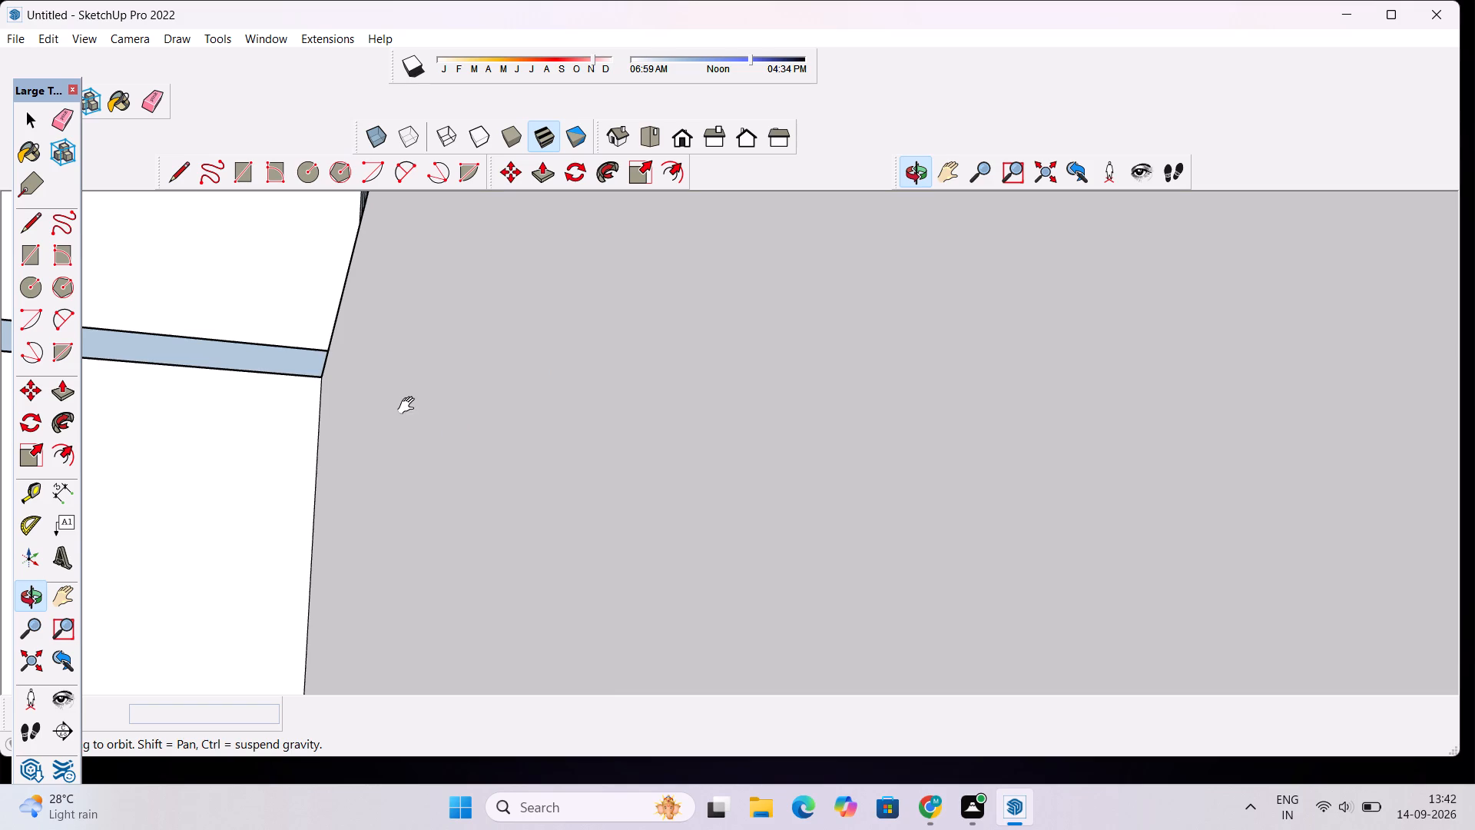
{"action": "left_click_drag", "start_coordinate": [409, 406], "coordinate": [560, 385], "text": "shift"}
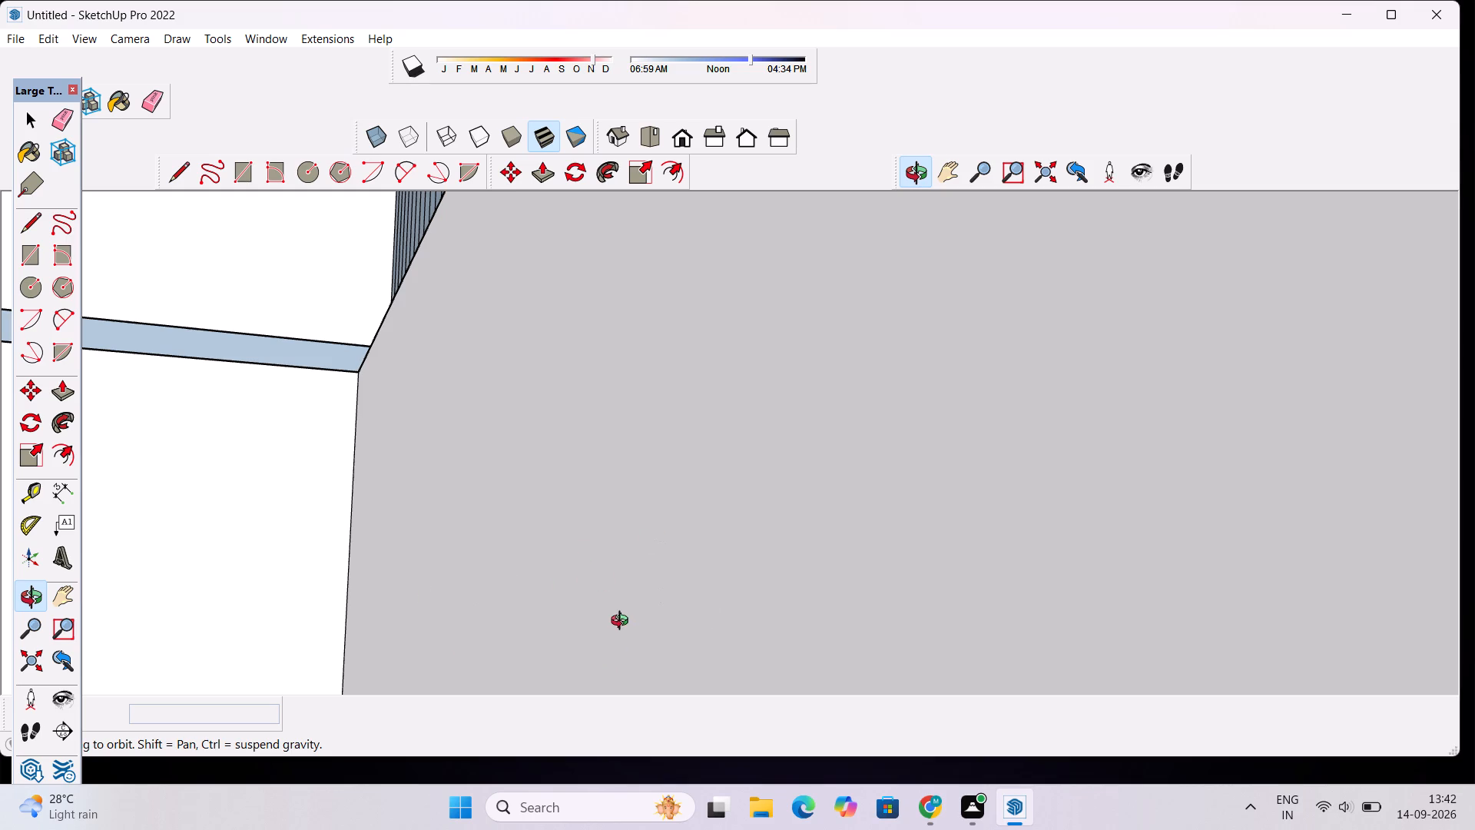
{"action": "scroll", "coordinate": [658, 573], "scroll_direction": "down", "scroll_amount": 1}
{"action": "scroll", "coordinate": [622, 515], "scroll_direction": "down", "scroll_amount": 2}
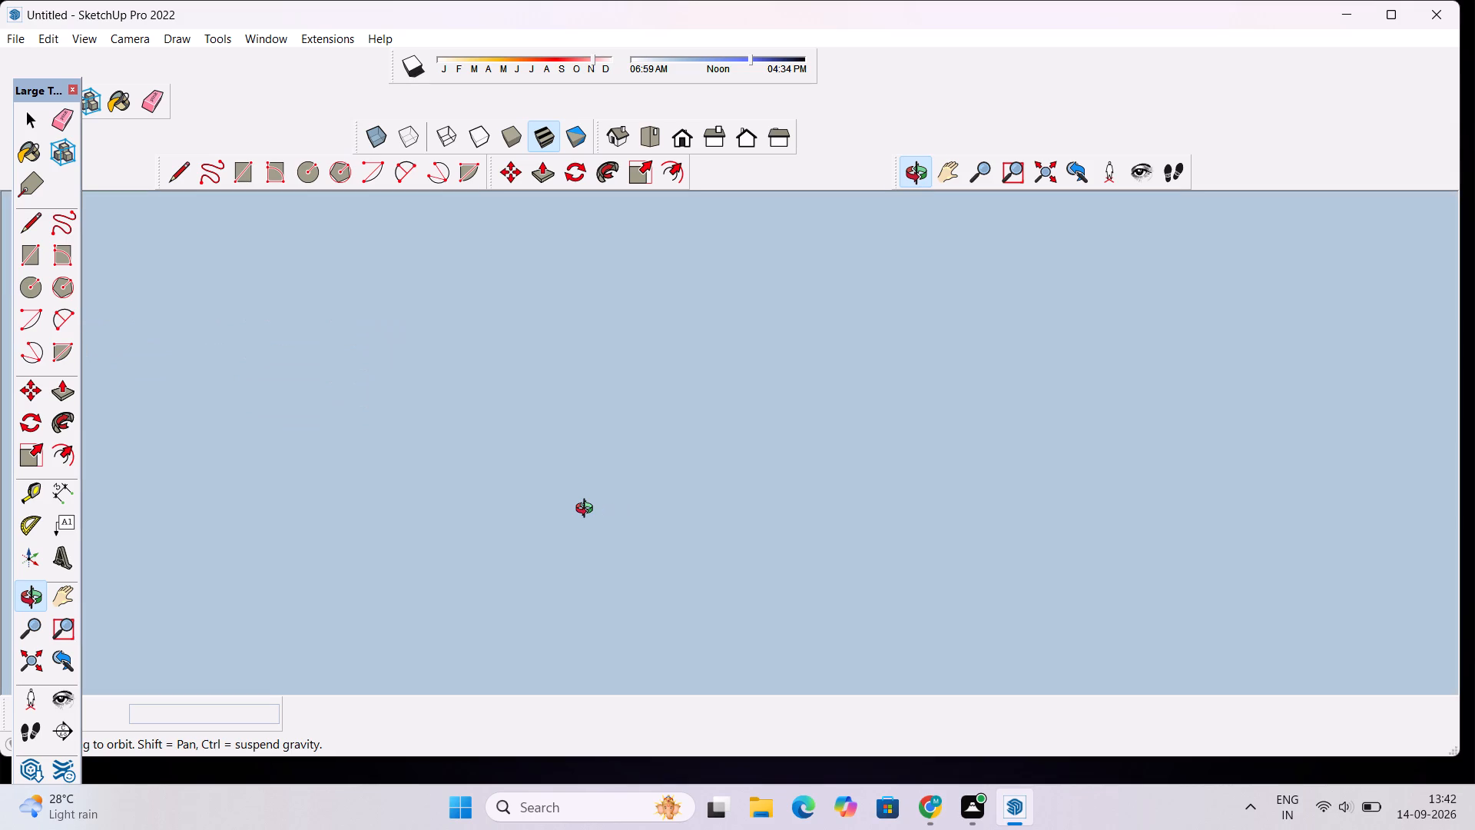
{"action": "scroll", "coordinate": [586, 510], "scroll_direction": "up", "scroll_amount": 20}
{"action": "scroll", "coordinate": [586, 510], "scroll_direction": "up", "scroll_amount": 7}
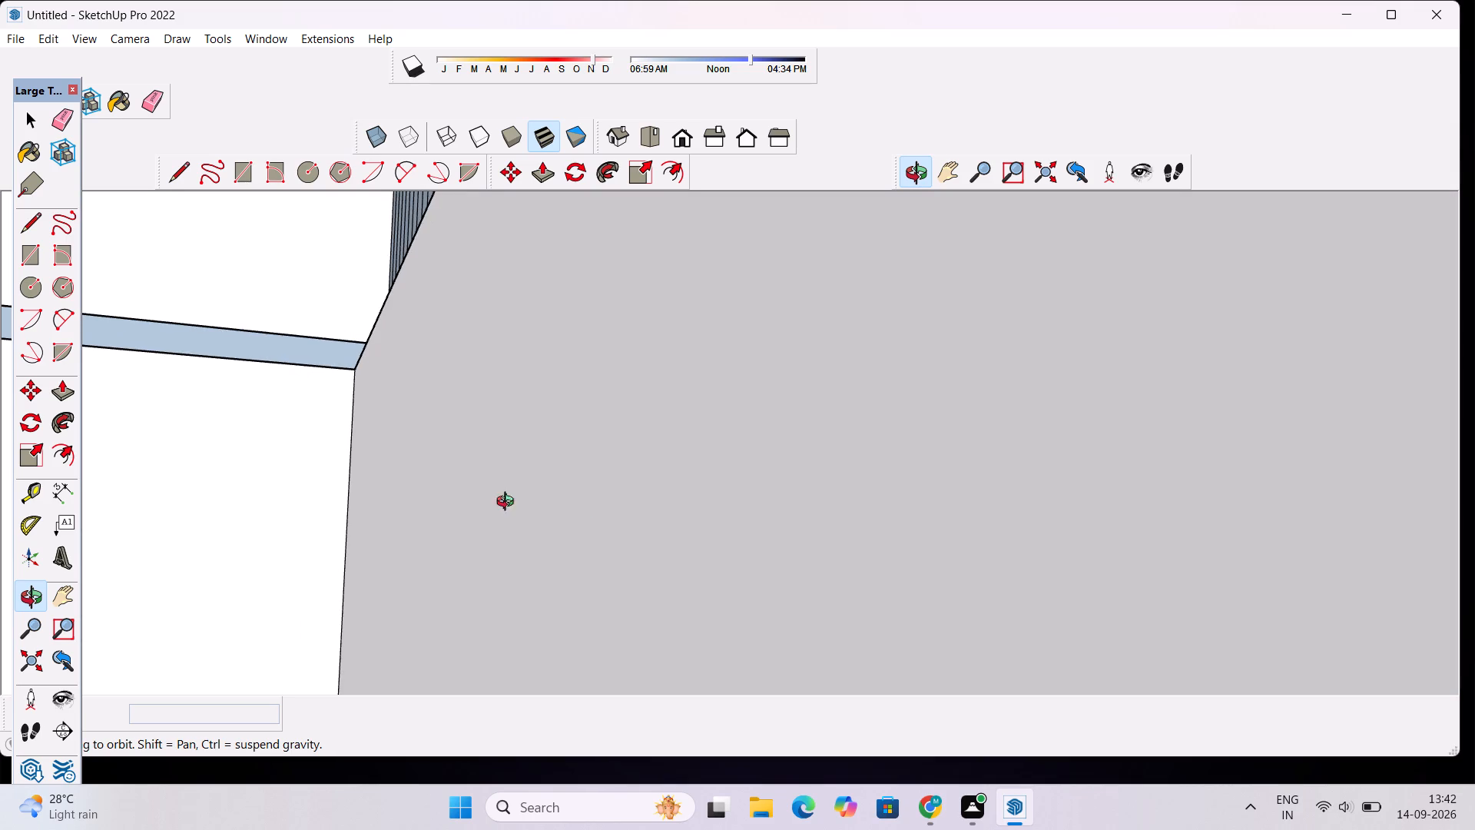
Push/Pull the underside of the roof overhang above the slatted band by 0.5".
{"action": "left_click_drag", "start_coordinate": [489, 499], "coordinate": [1444, 745], "text": "shift"}
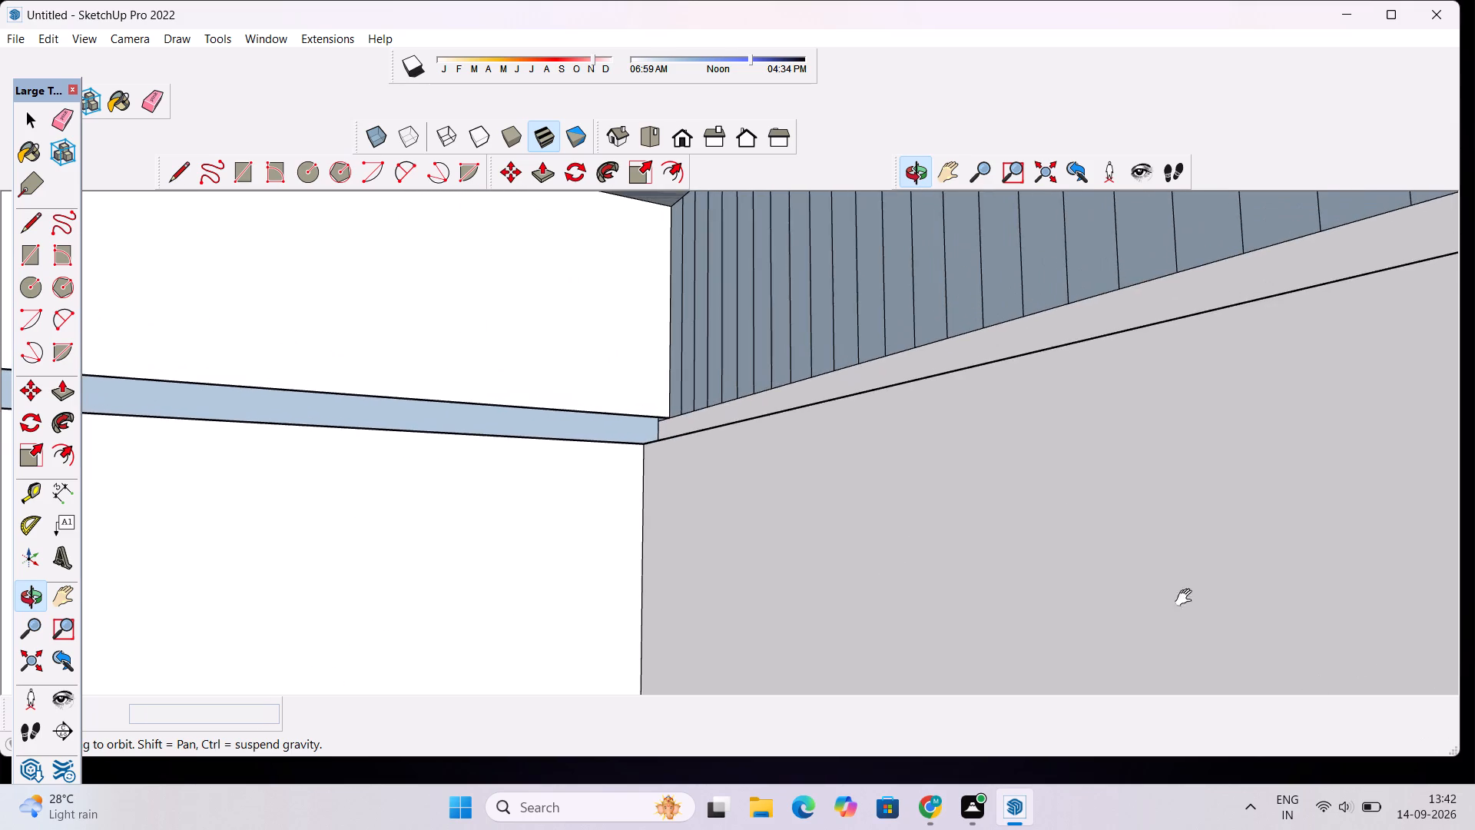
{"action": "left_click_drag", "start_coordinate": [836, 388], "coordinate": [866, 453], "text": "shift"}
{"action": "left_click_drag", "start_coordinate": [556, 461], "coordinate": [868, 517], "text": "shift"}
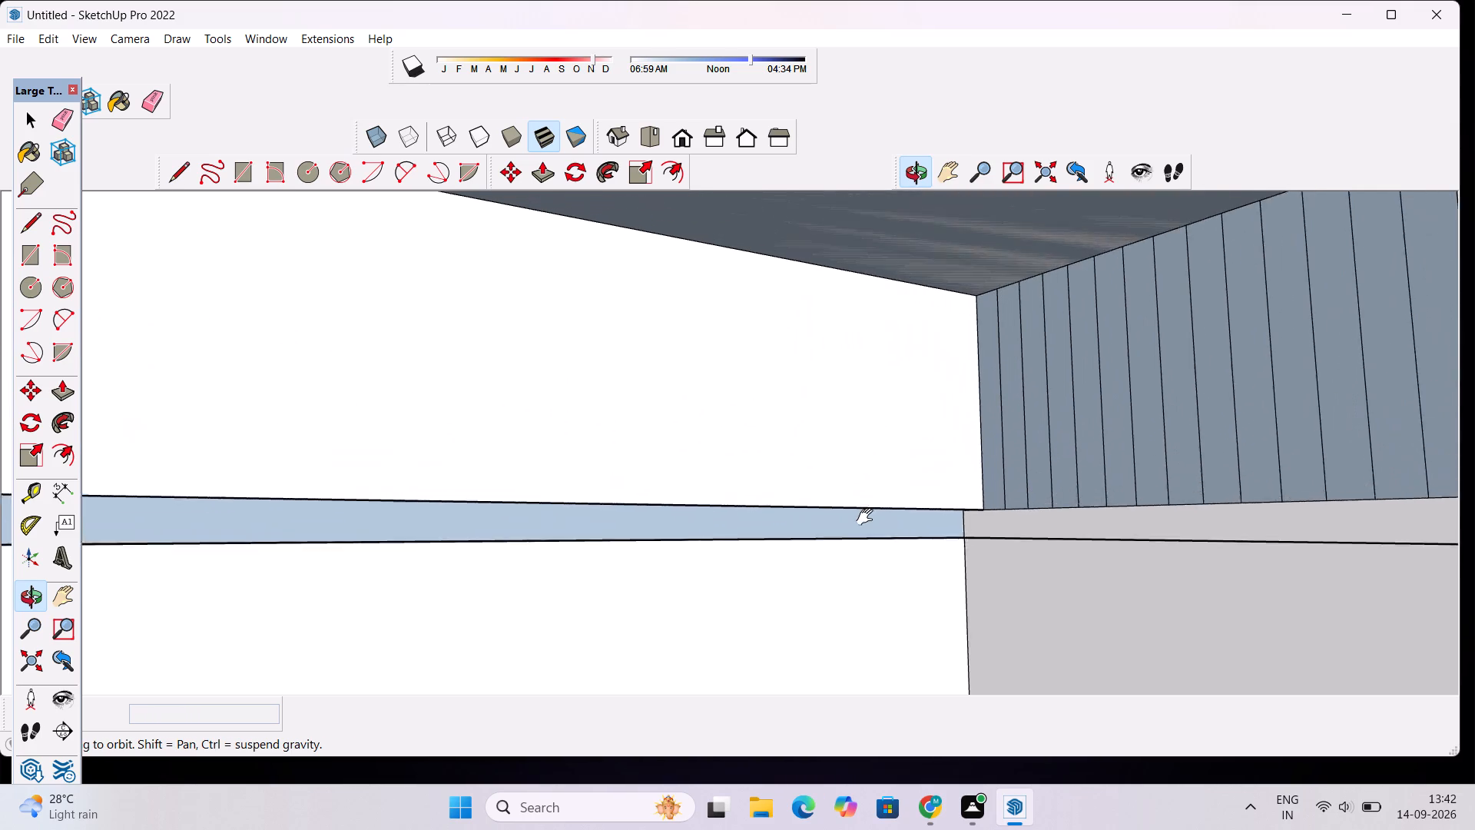
{"action": "left_click_drag", "start_coordinate": [868, 517], "coordinate": [871, 523], "text": "shift"}
{"action": "left_click_drag", "start_coordinate": [890, 400], "coordinate": [833, 625], "text": "shift"}
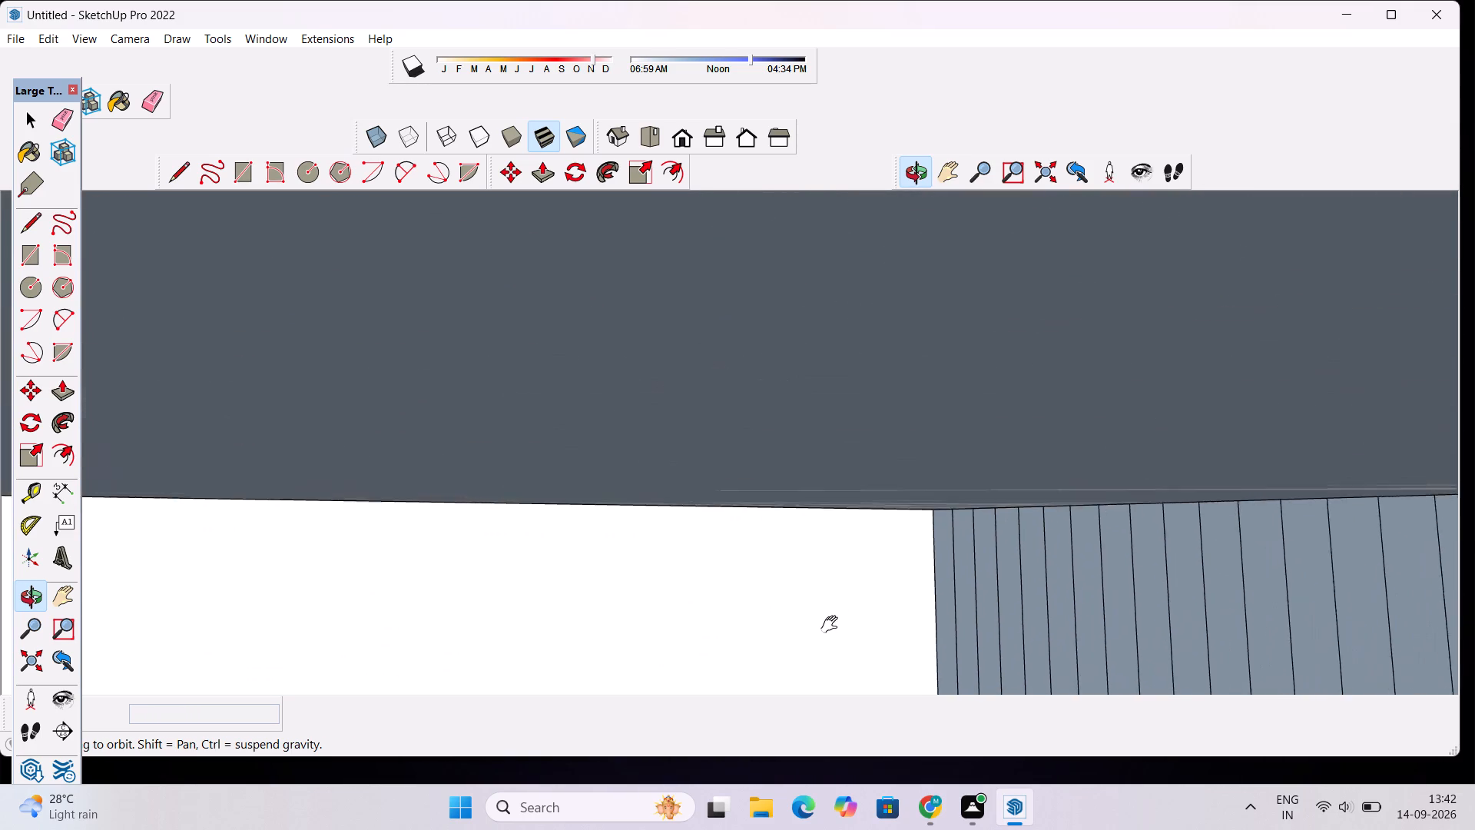
{"action": "left_click_drag", "start_coordinate": [833, 625], "coordinate": [848, 513], "text": "shift"}
{"action": "key", "text": "space"}
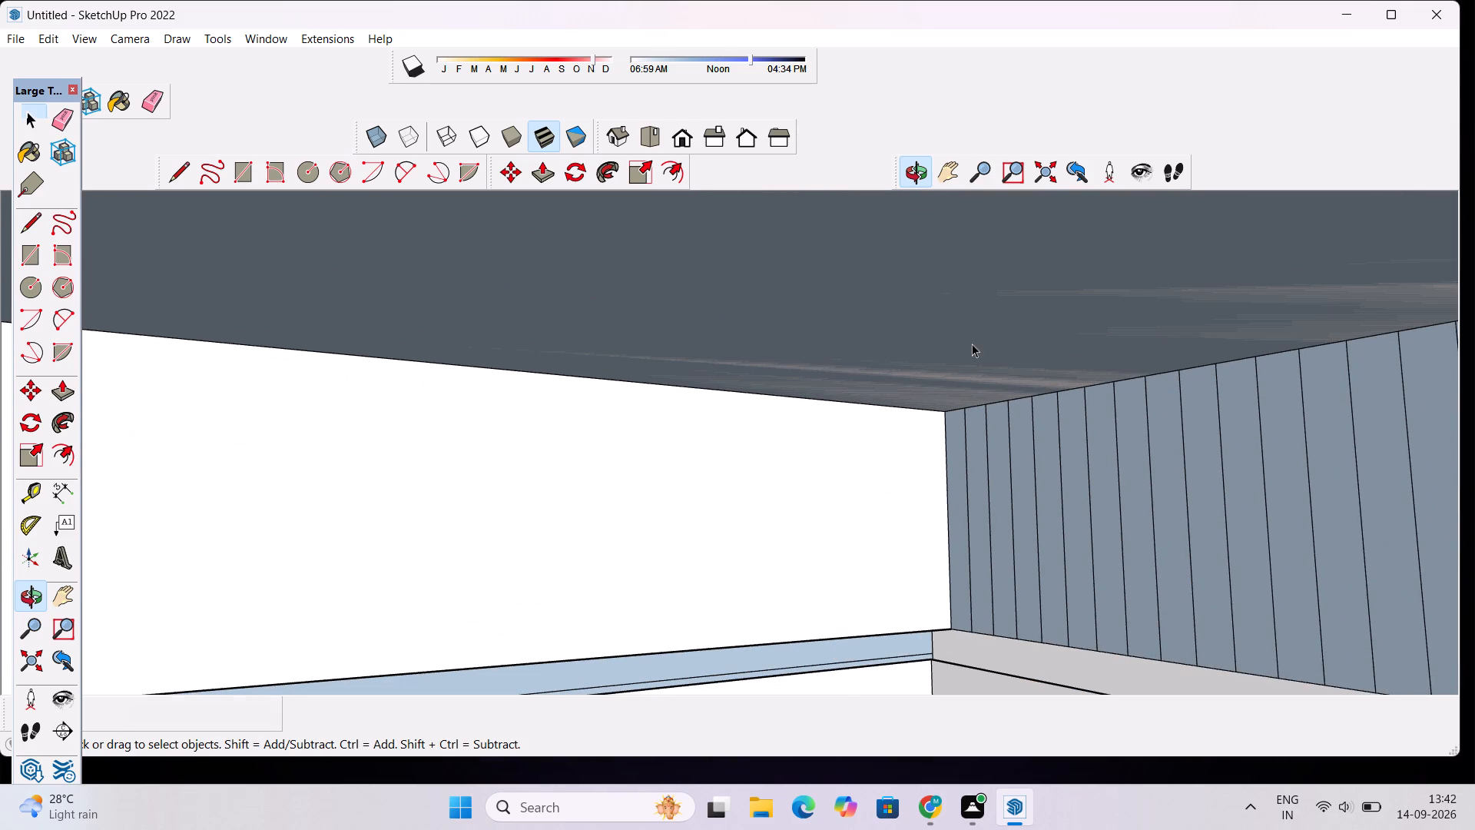
{"action": "left_click", "coordinate": [975, 317]}
{"action": "key", "text": "p"}
{"action": "left_click", "coordinate": [975, 317]}
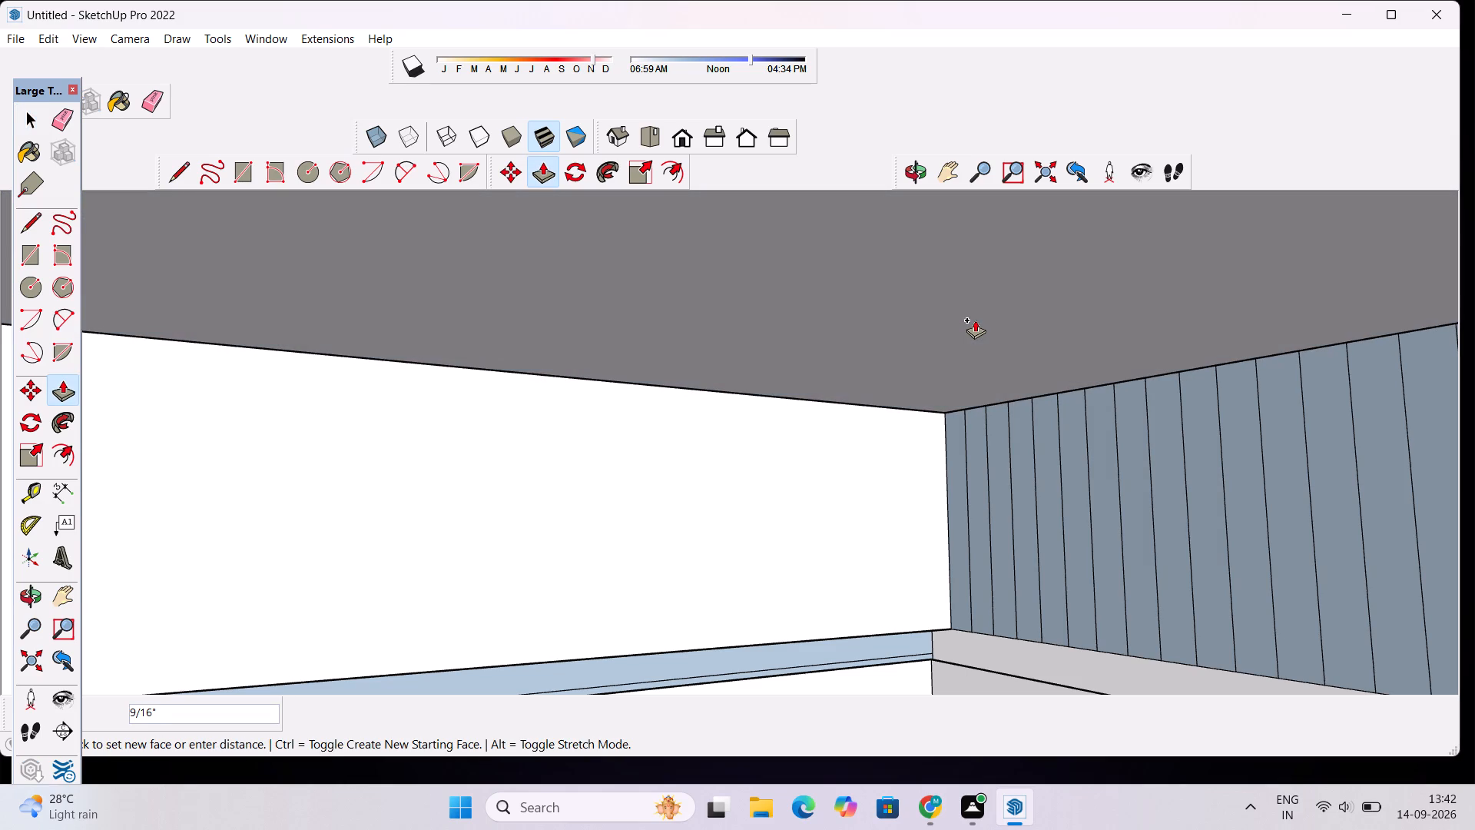
{"action": "type", "text": "0.5\""}
{"action": "key", "text": "Return"}
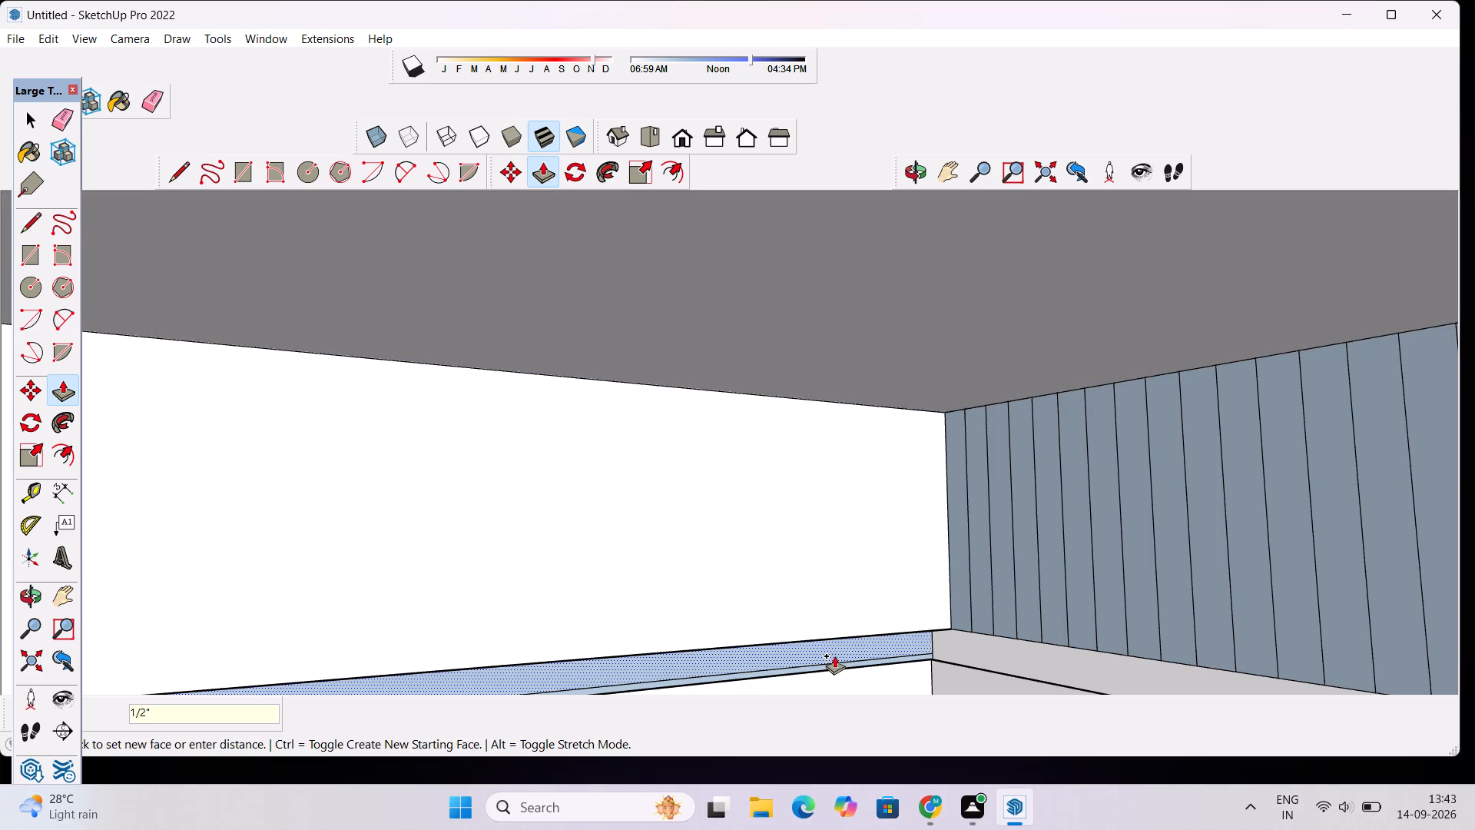
{"action": "key", "text": "space"}
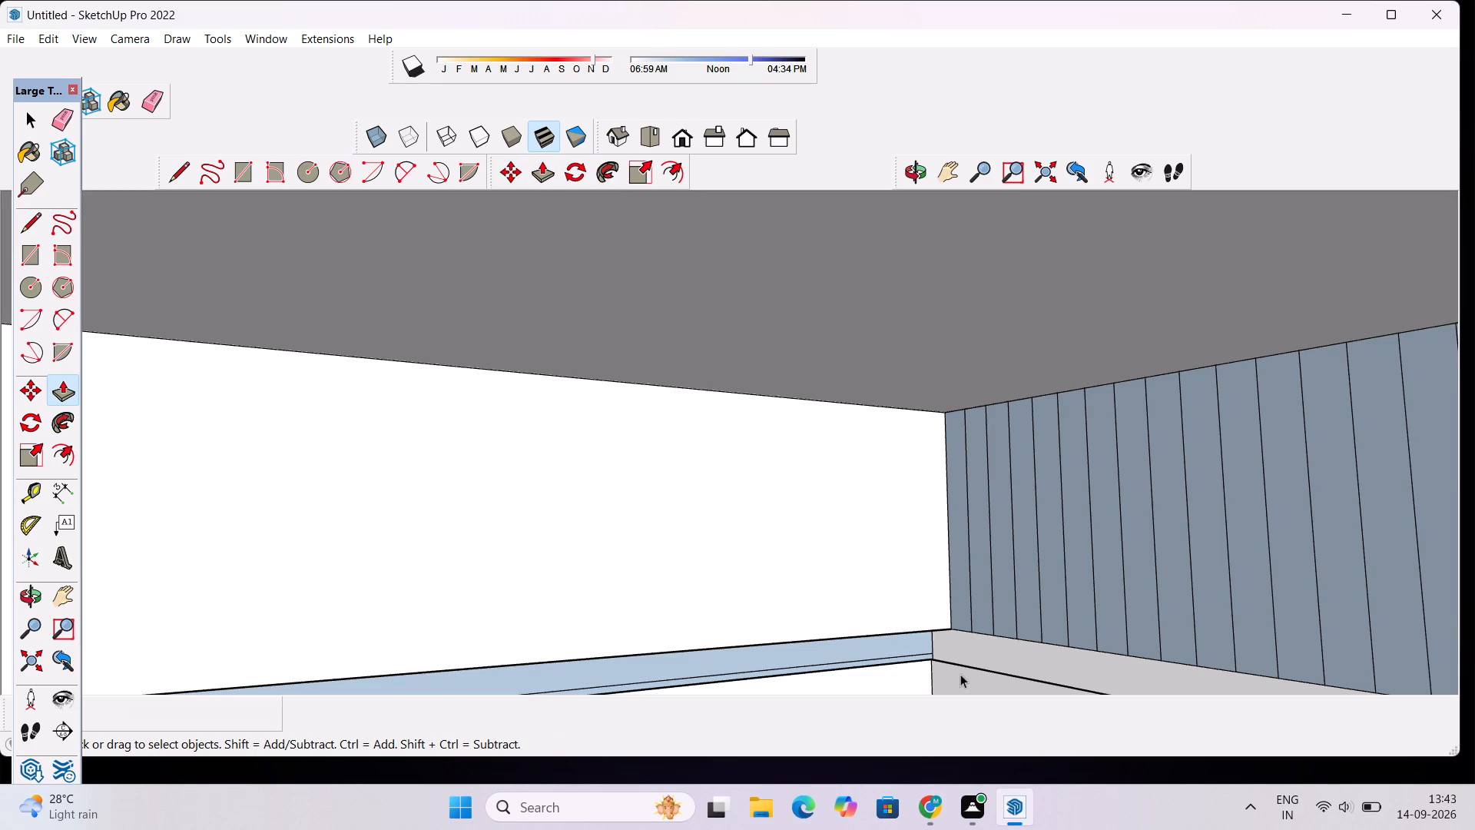
Draw a 1' vertical line across the back-coloured strip, from its top edge to its bottom edge, close to the corner with the ledge.
{"action": "key", "text": "l"}
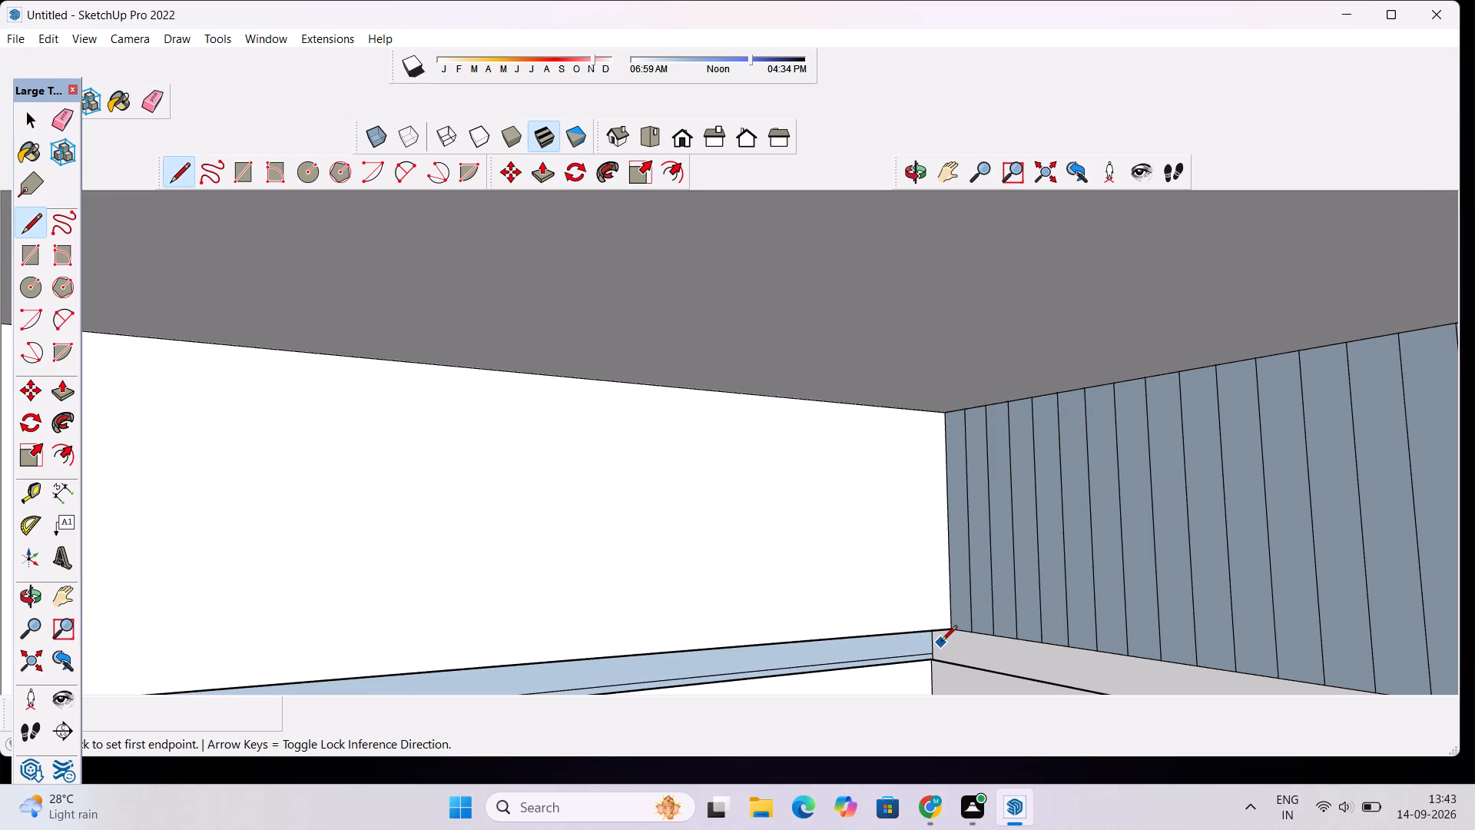
{"action": "scroll", "coordinate": [941, 642], "scroll_direction": "up", "scroll_amount": 3}
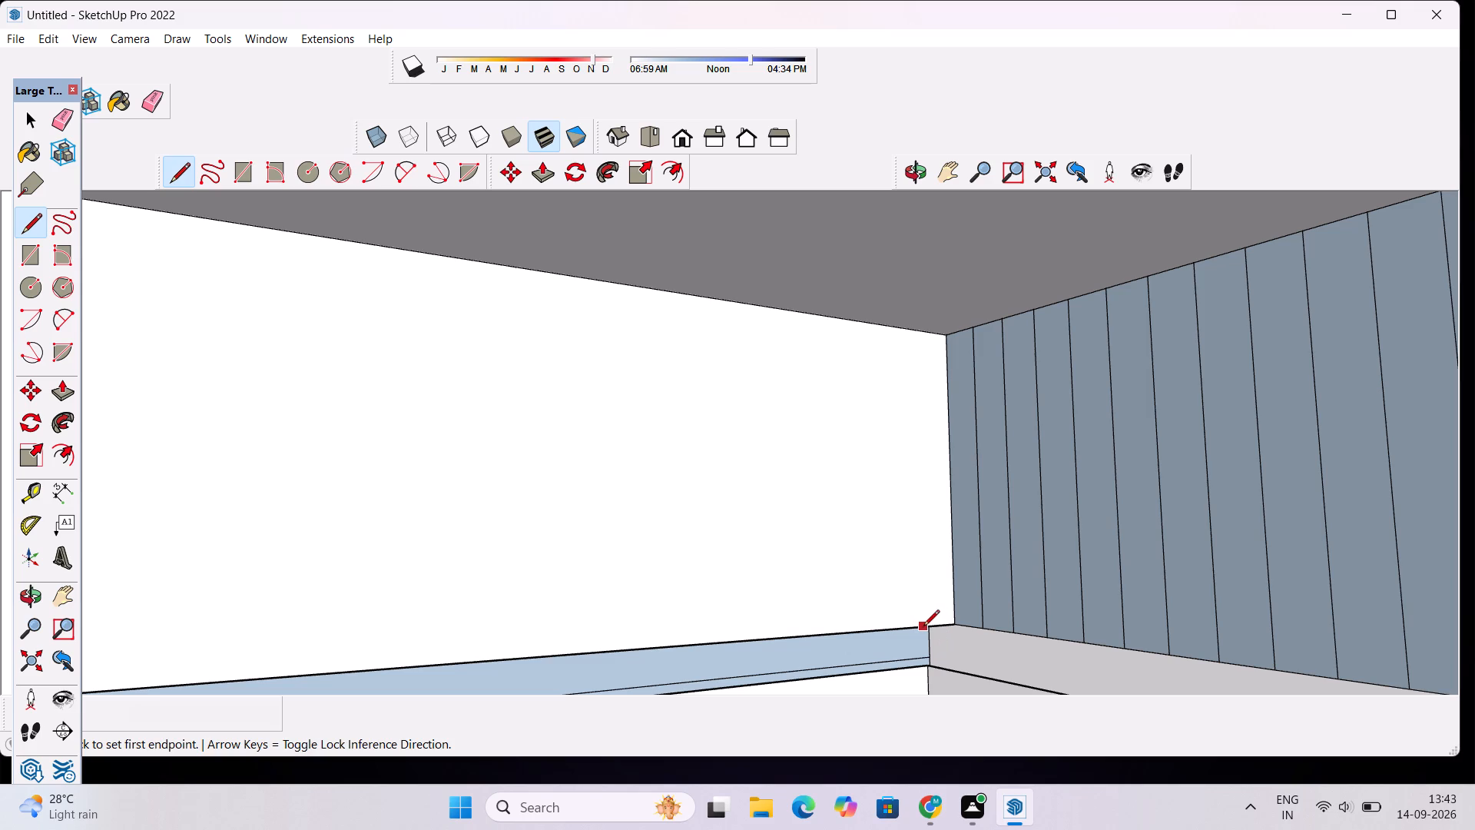
{"action": "left_click", "coordinate": [926, 628]}
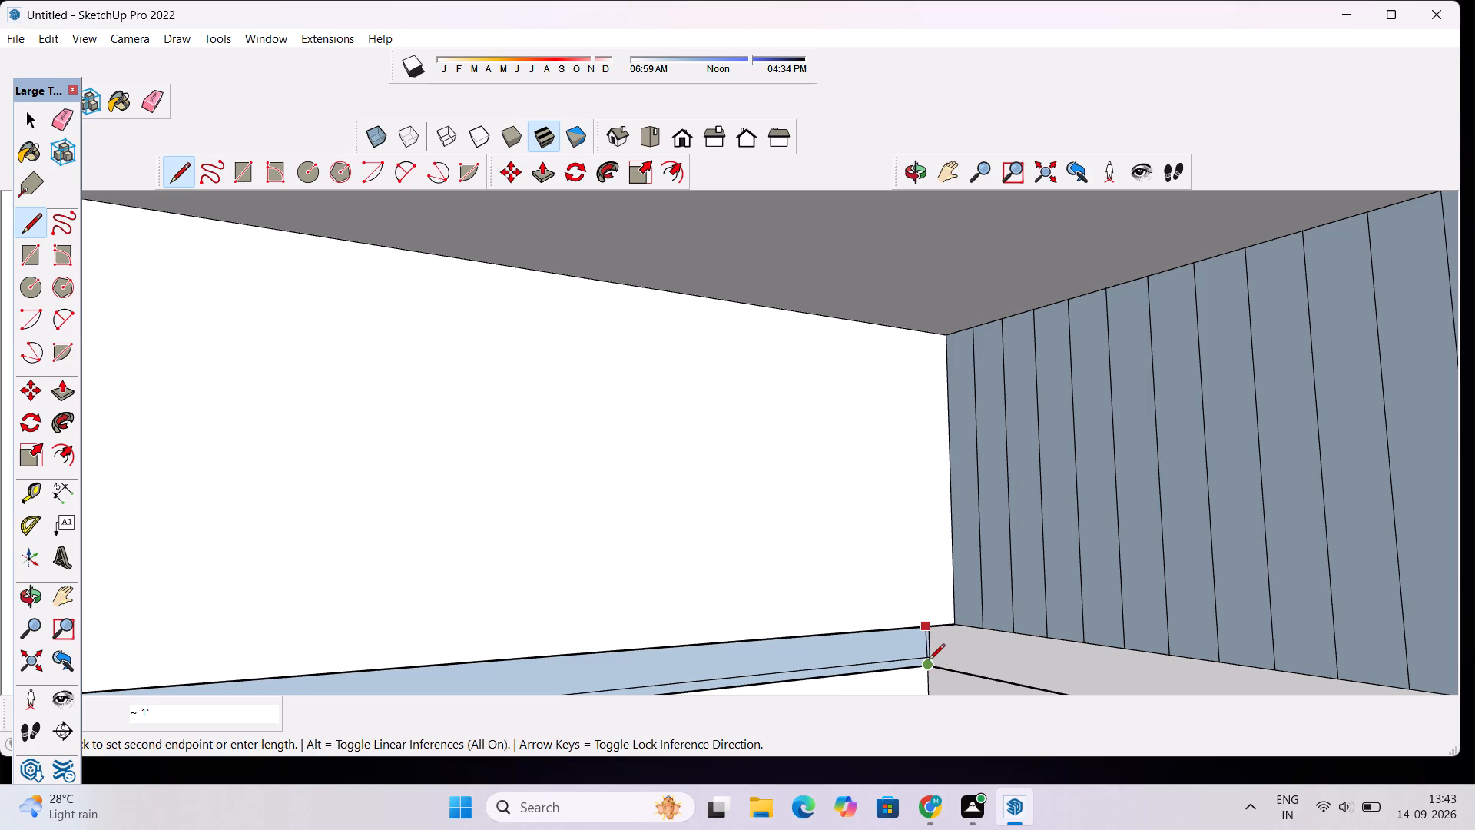
{"action": "scroll", "coordinate": [927, 669], "scroll_direction": "up", "scroll_amount": 16}
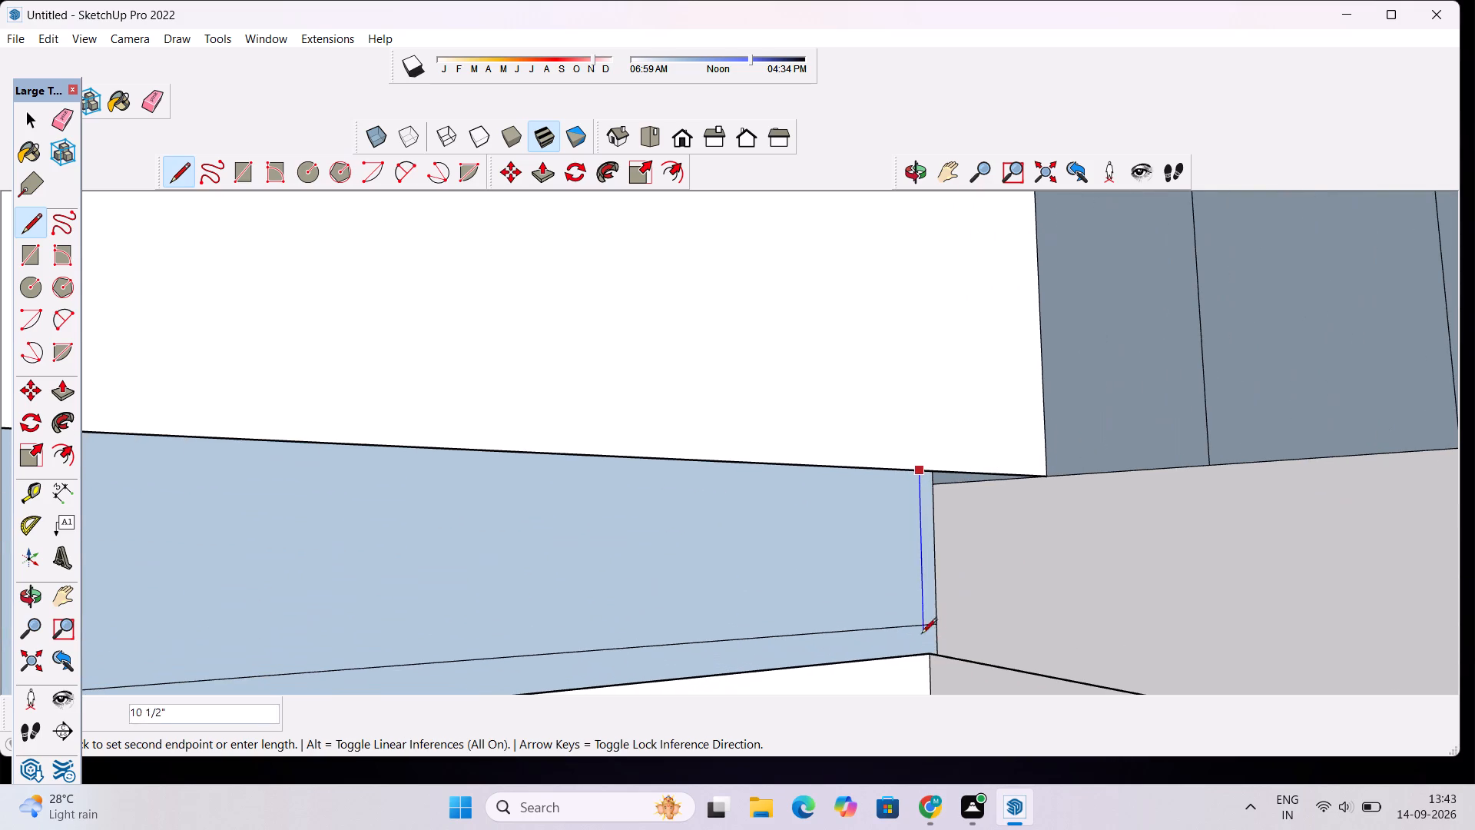
{"action": "left_click", "coordinate": [918, 656]}
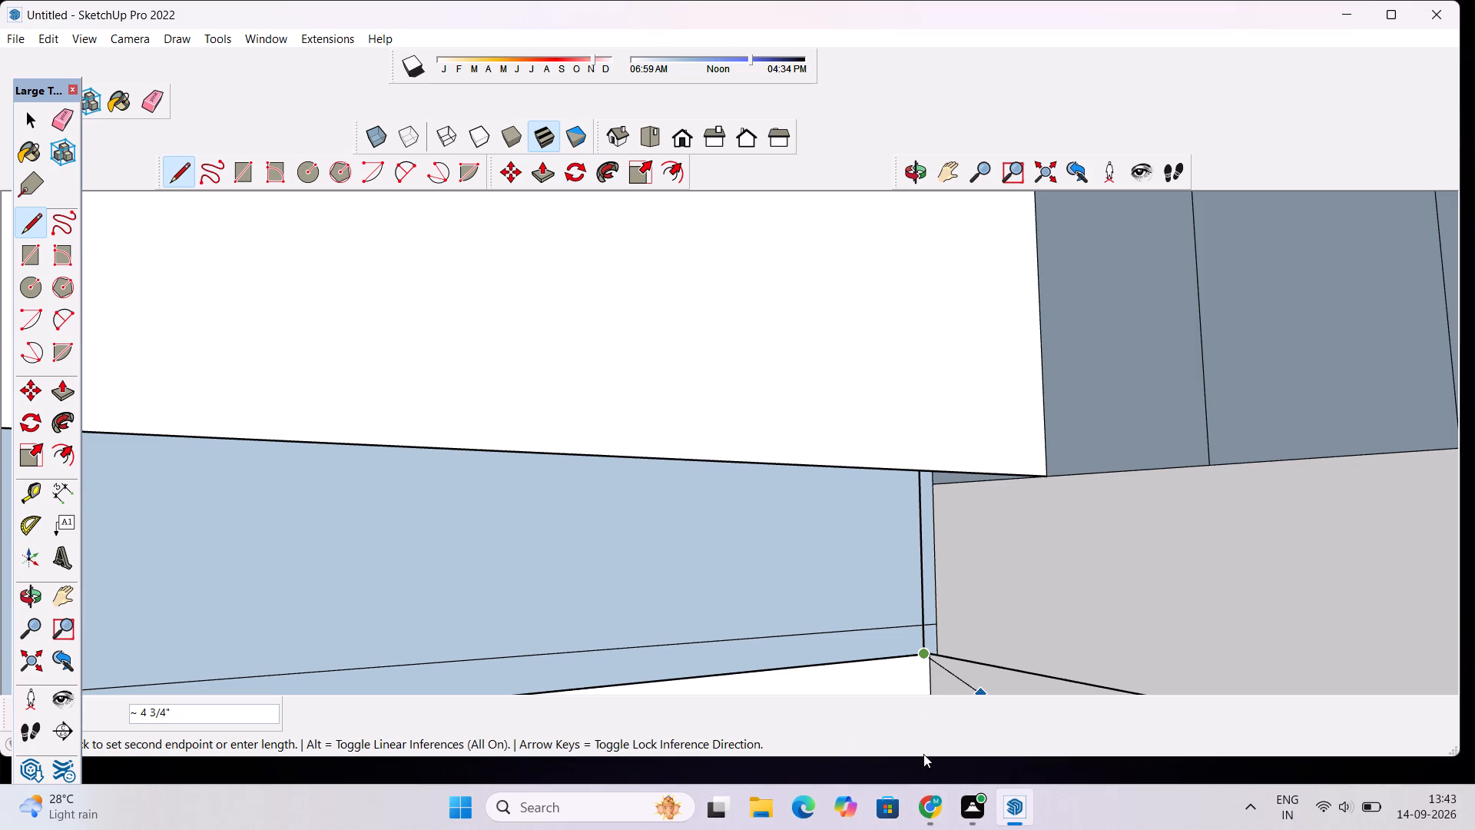
{"action": "scroll", "coordinate": [1003, 761], "scroll_direction": "down", "scroll_amount": 6}
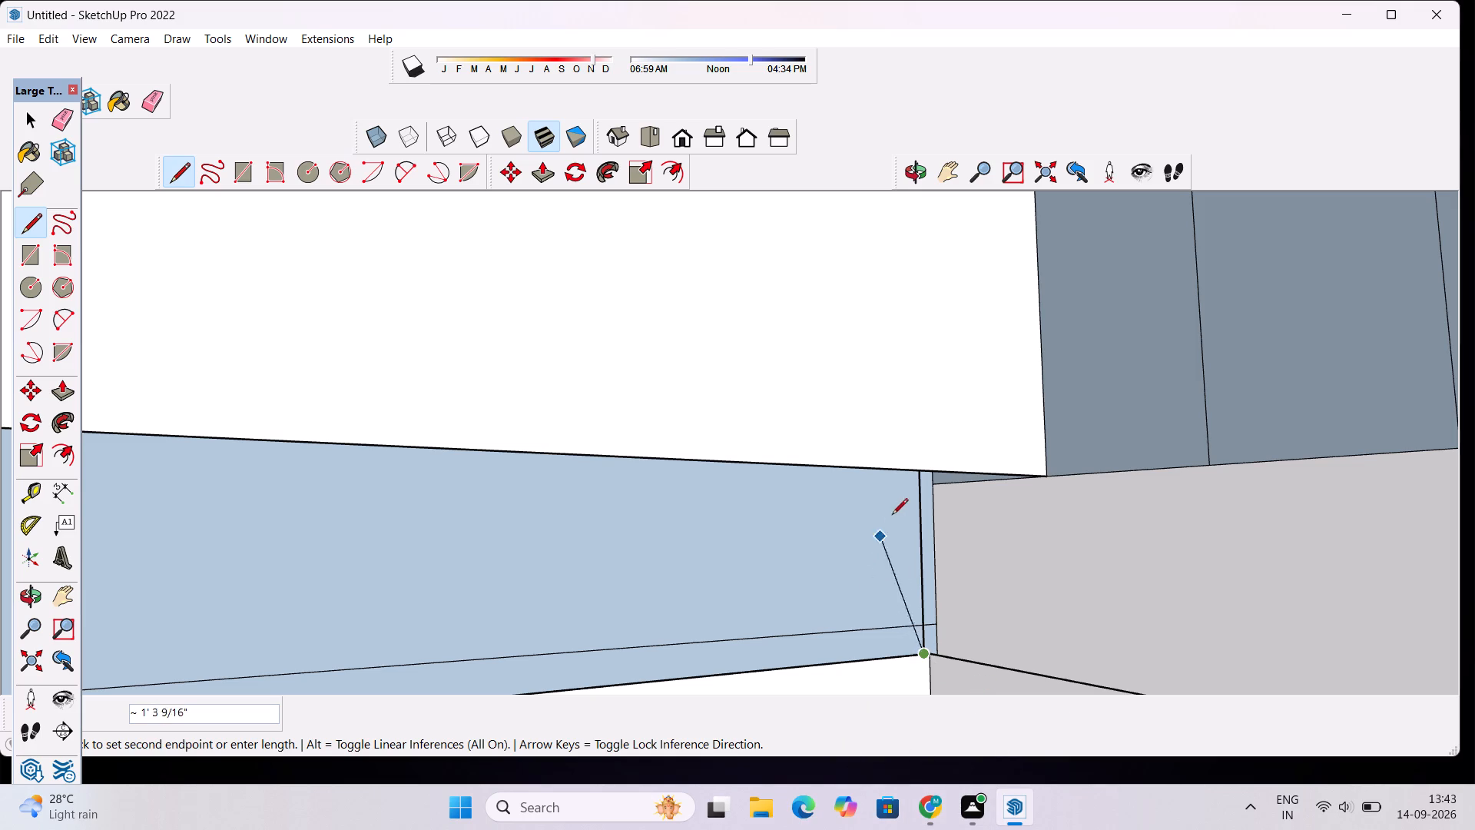
{"action": "scroll", "coordinate": [929, 474], "scroll_direction": "up", "scroll_amount": 6}
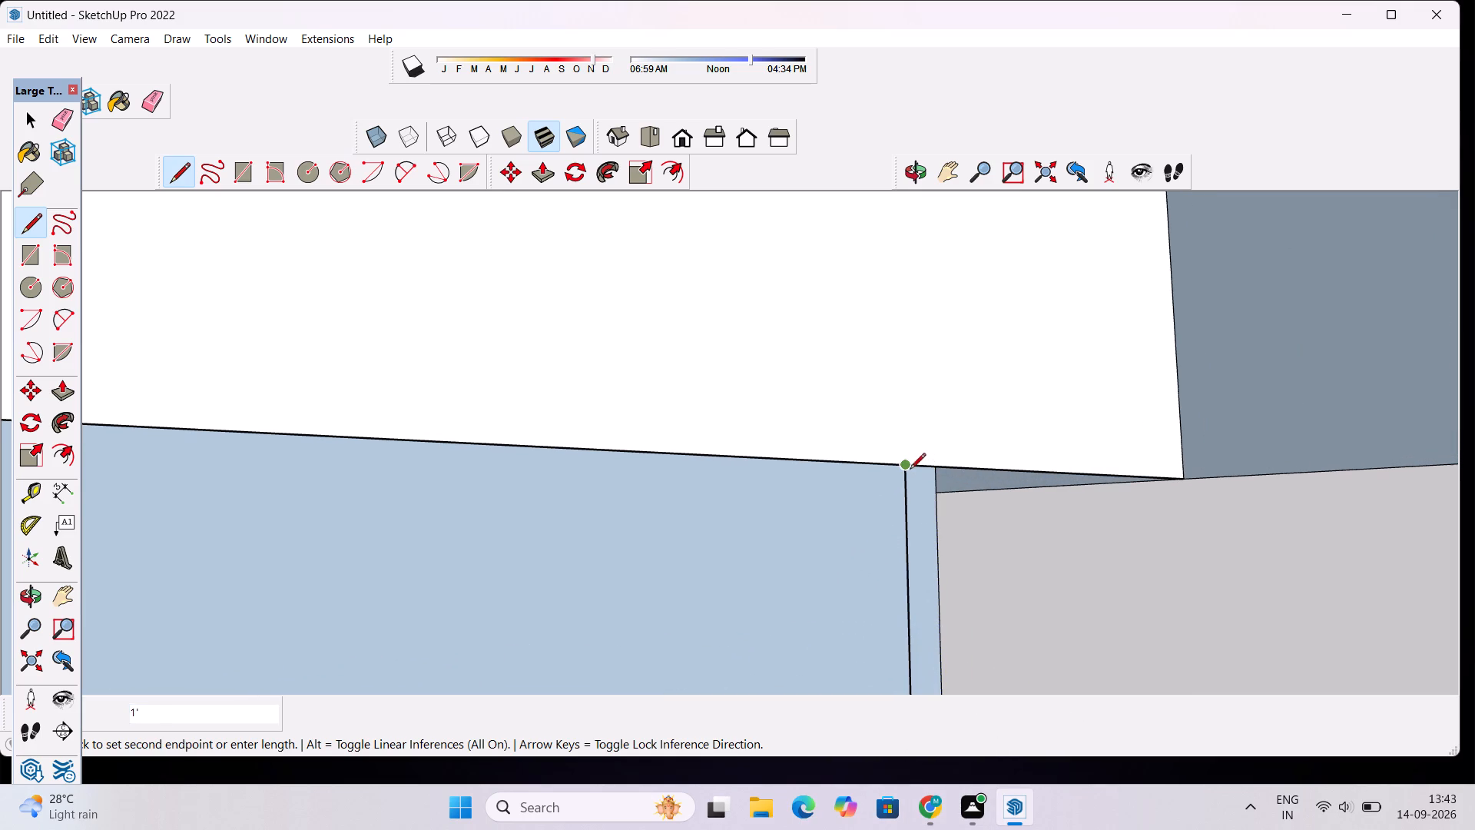
{"action": "key", "text": "space"}
Examine the facade's slatted band, beams and recessed bays in the front view and from several angles on both sides.
{"action": "scroll", "coordinate": [933, 472], "scroll_direction": "down", "scroll_amount": 4}
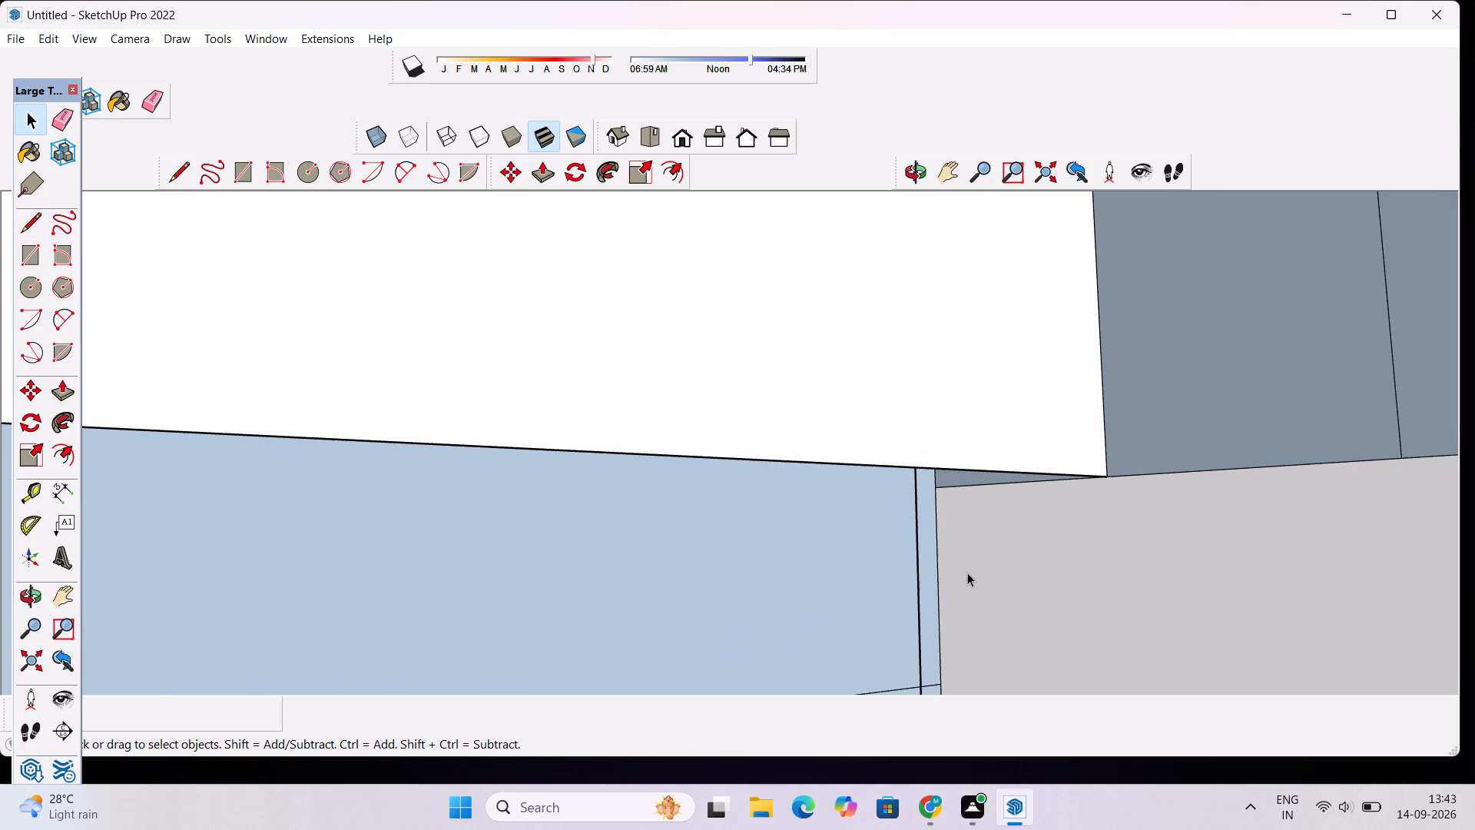
{"action": "scroll", "coordinate": [967, 570], "scroll_direction": "down", "scroll_amount": 10}
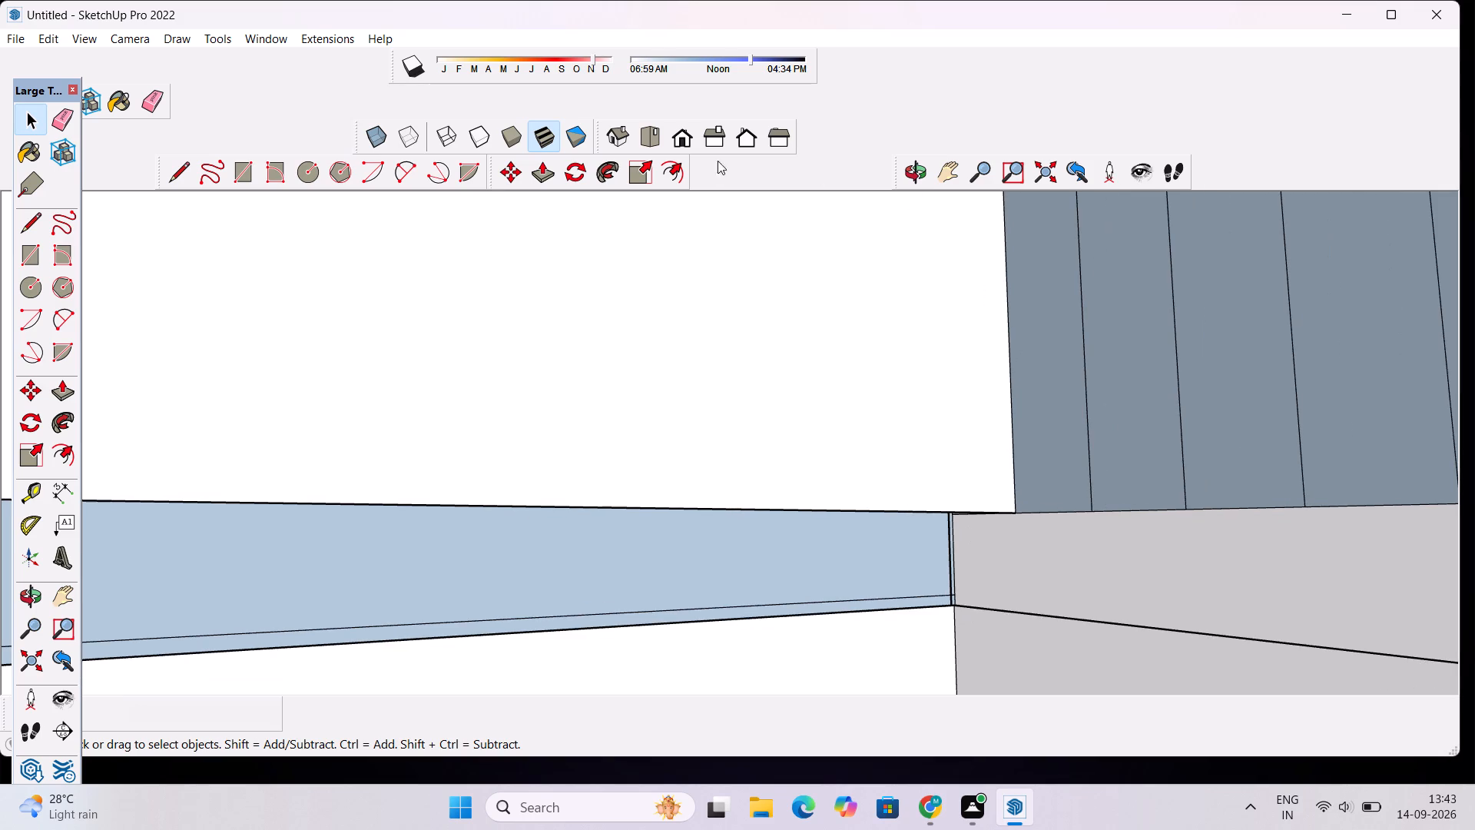
{"action": "left_click", "coordinate": [681, 144]}
{"action": "scroll", "coordinate": [684, 422], "scroll_direction": "down", "scroll_amount": 17}
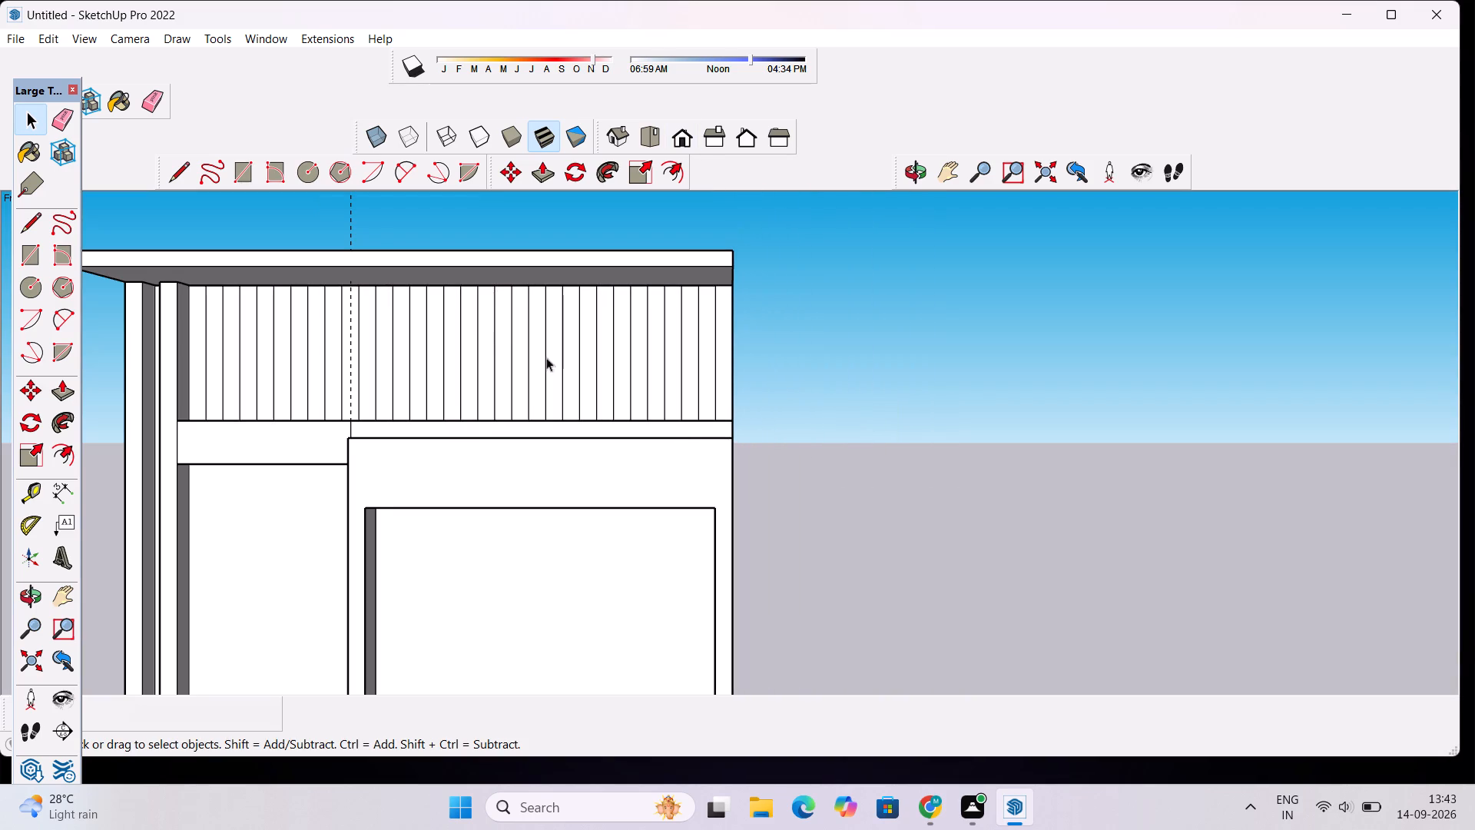
{"action": "left_click", "coordinate": [916, 172]}
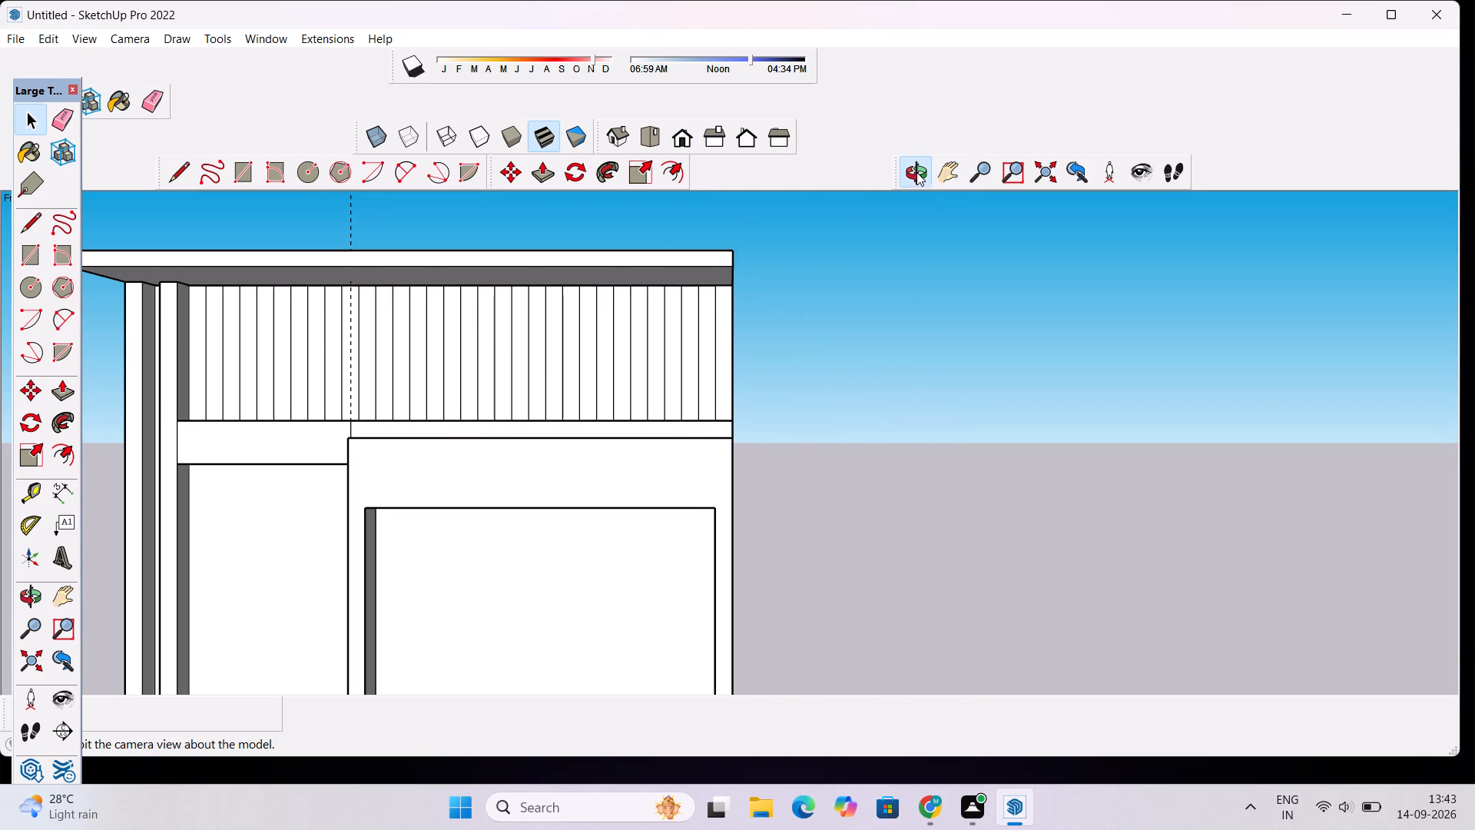
{"action": "left_click_drag", "start_coordinate": [654, 333], "coordinate": [898, 363], "text": "shift"}
{"action": "scroll", "coordinate": [925, 361], "scroll_direction": "down", "scroll_amount": 5}
{"action": "left_click_drag", "start_coordinate": [1235, 417], "coordinate": [781, 463]}
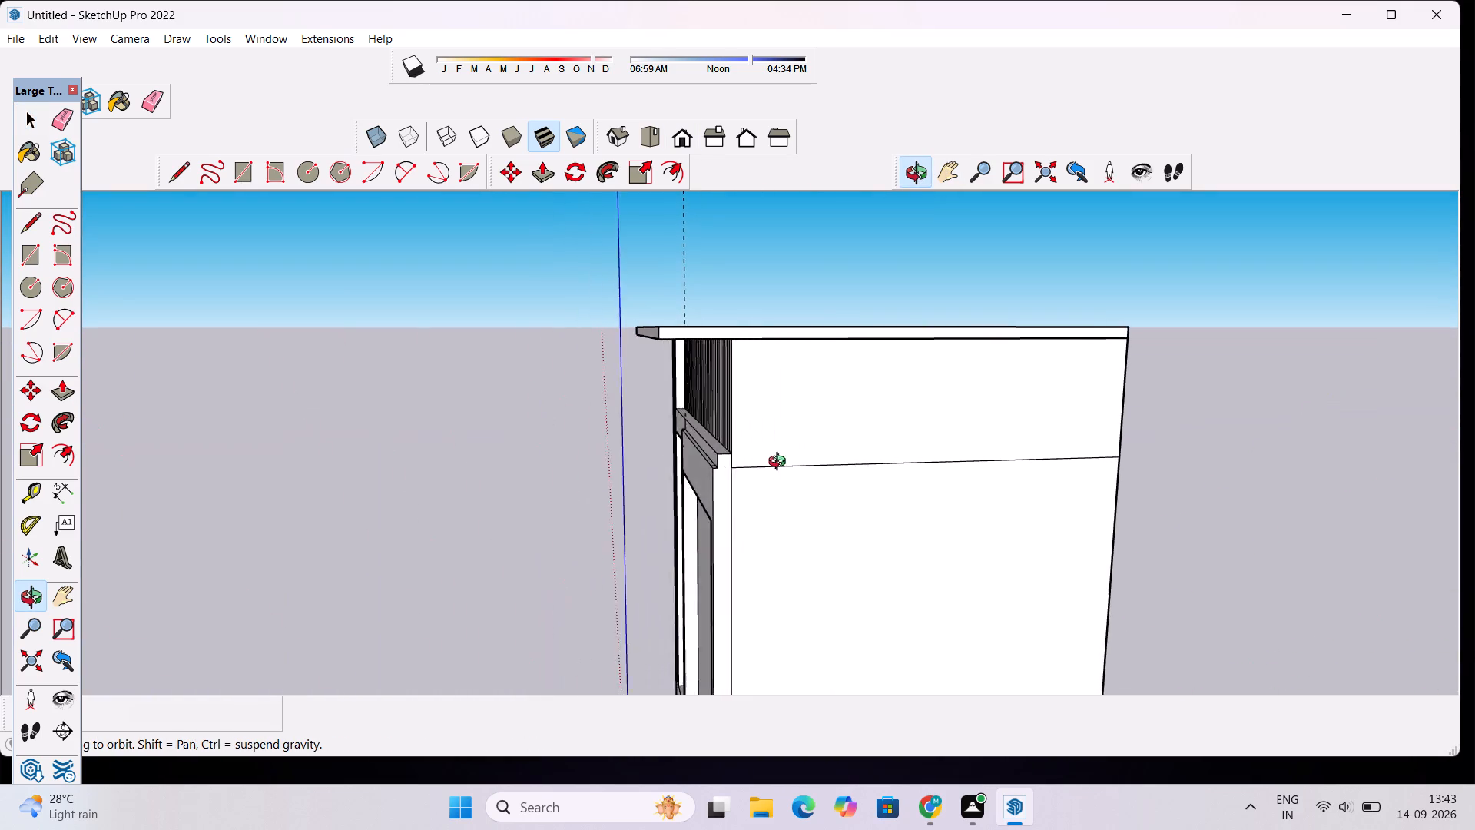
{"action": "left_click_drag", "start_coordinate": [781, 463], "coordinate": [1119, 457]}
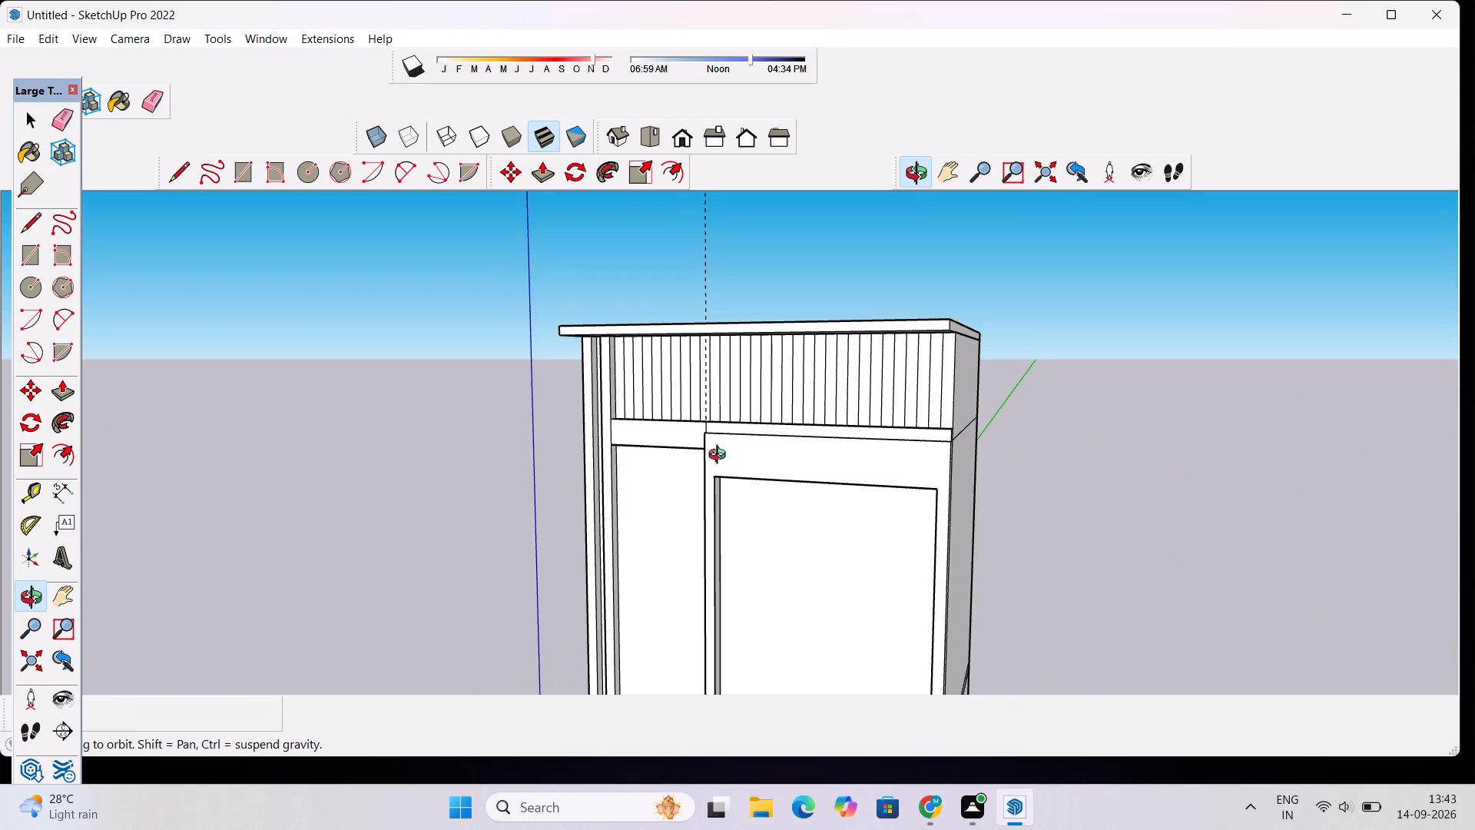
{"action": "scroll", "coordinate": [641, 456], "scroll_direction": "up", "scroll_amount": 3}
{"action": "left_click_drag", "start_coordinate": [585, 456], "coordinate": [761, 483]}
{"action": "scroll", "coordinate": [753, 480], "scroll_direction": "down", "scroll_amount": 6}
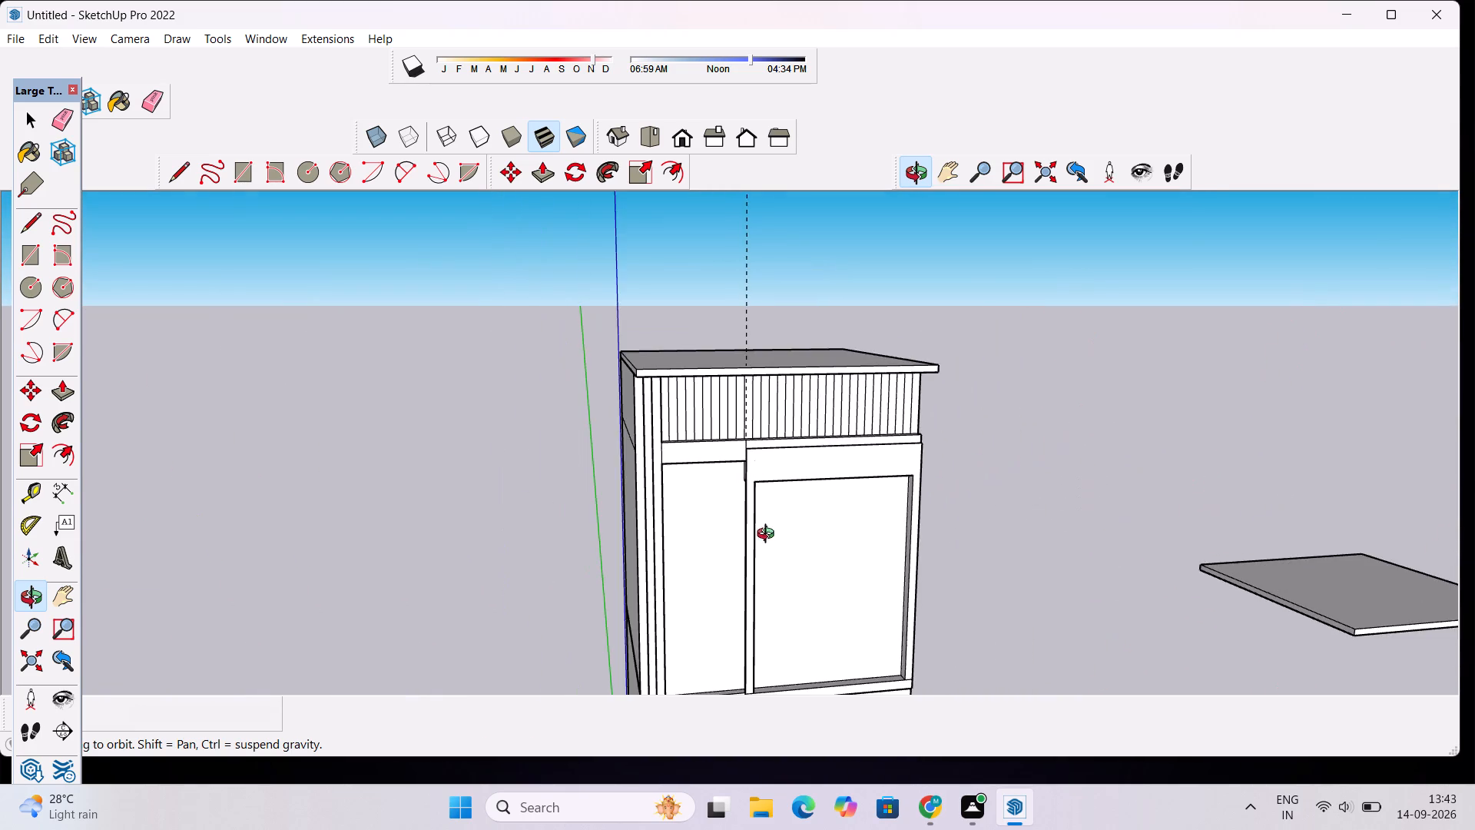
{"action": "left_click_drag", "start_coordinate": [769, 536], "coordinate": [781, 447]}
{"action": "scroll", "coordinate": [777, 441], "scroll_direction": "up", "scroll_amount": 11}
{"action": "left_click_drag", "start_coordinate": [750, 384], "coordinate": [872, 367]}
{"action": "scroll", "coordinate": [872, 366], "scroll_direction": "down", "scroll_amount": 5}
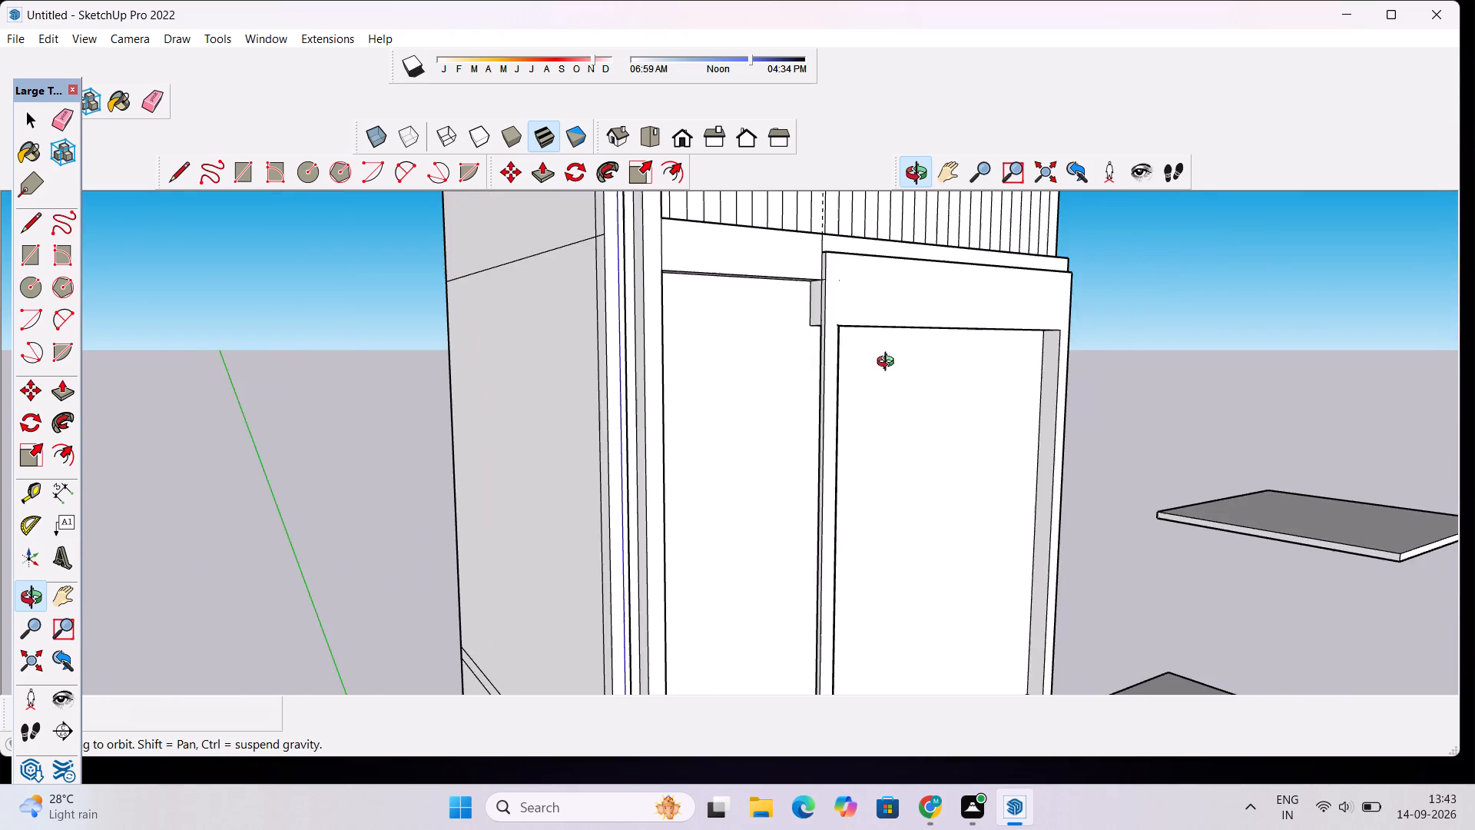
{"action": "left_click_drag", "start_coordinate": [957, 368], "coordinate": [767, 364]}
{"action": "scroll", "coordinate": [757, 364], "scroll_direction": "down", "scroll_amount": 3}
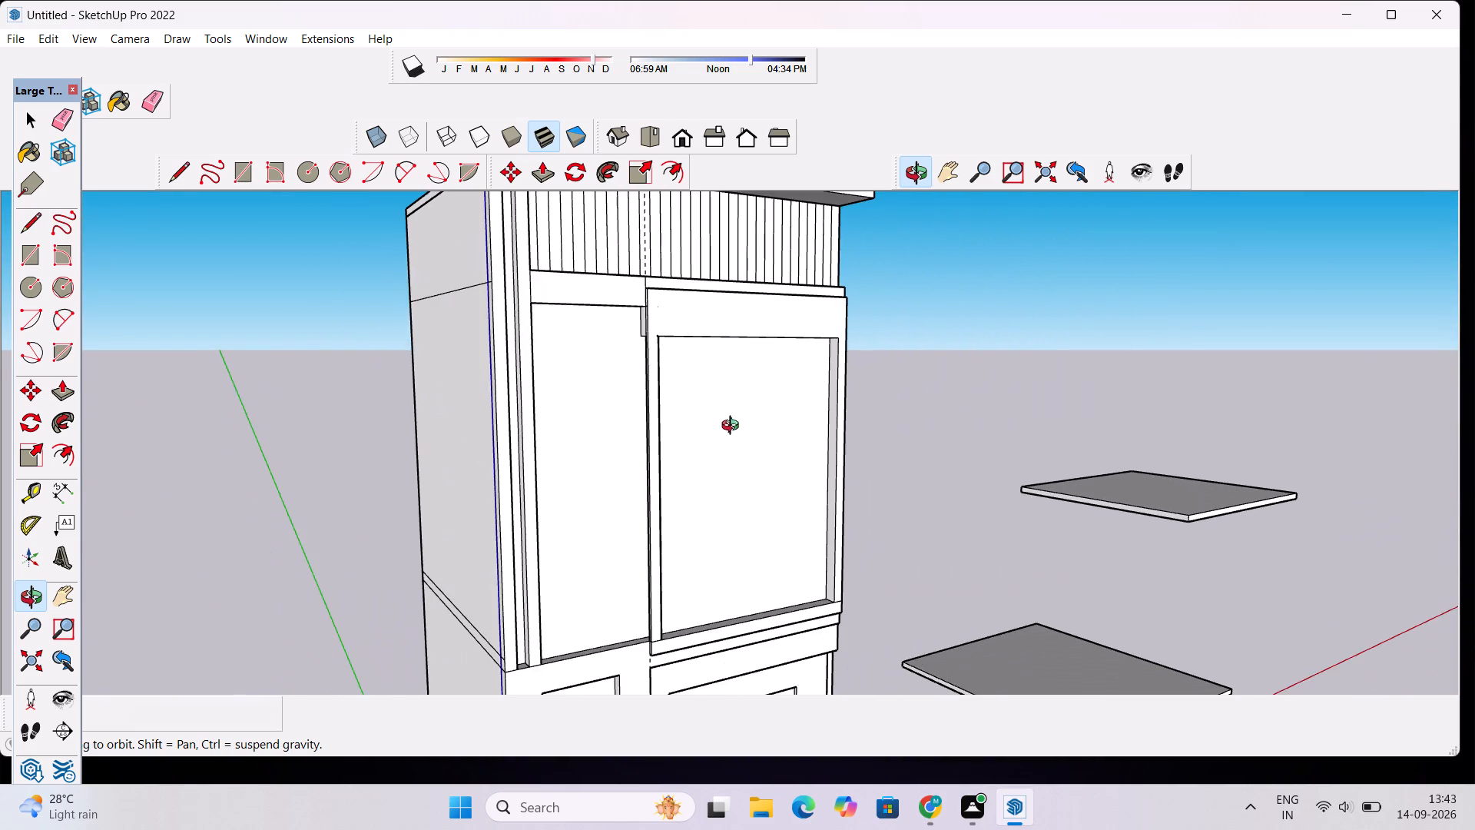
{"action": "left_click_drag", "start_coordinate": [734, 439], "coordinate": [598, 432]}
{"action": "scroll", "coordinate": [559, 417], "scroll_direction": "up", "scroll_amount": 2}
{"action": "left_click_drag", "start_coordinate": [678, 470], "coordinate": [632, 463]}
{"action": "scroll", "coordinate": [623, 461], "scroll_direction": "down", "scroll_amount": 1}
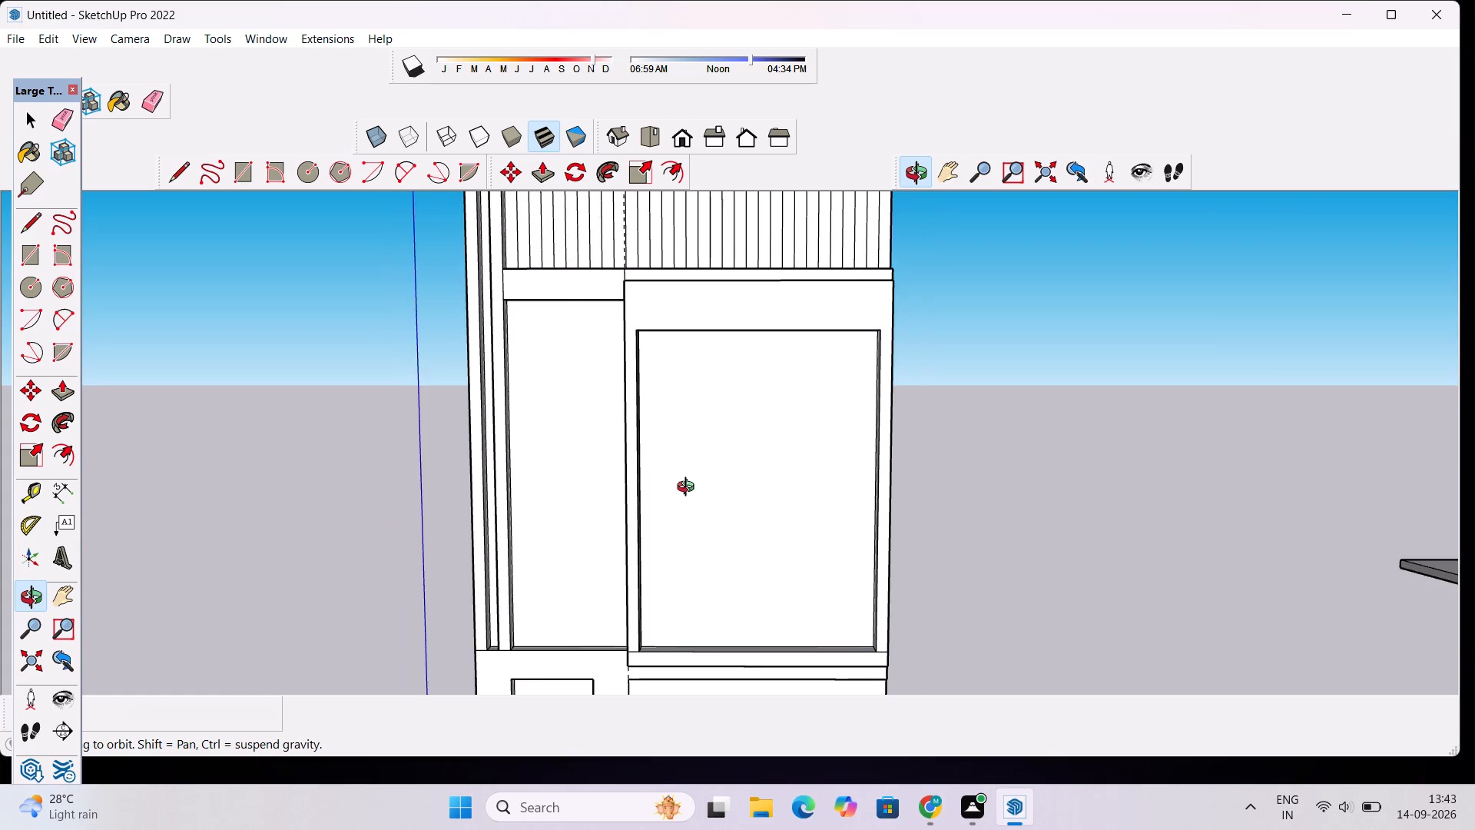
{"action": "left_click_drag", "start_coordinate": [664, 490], "coordinate": [600, 484]}
{"action": "scroll", "coordinate": [568, 467], "scroll_direction": "up", "scroll_amount": 4}
{"action": "left_click_drag", "start_coordinate": [566, 467], "coordinate": [635, 483], "text": "shift"}
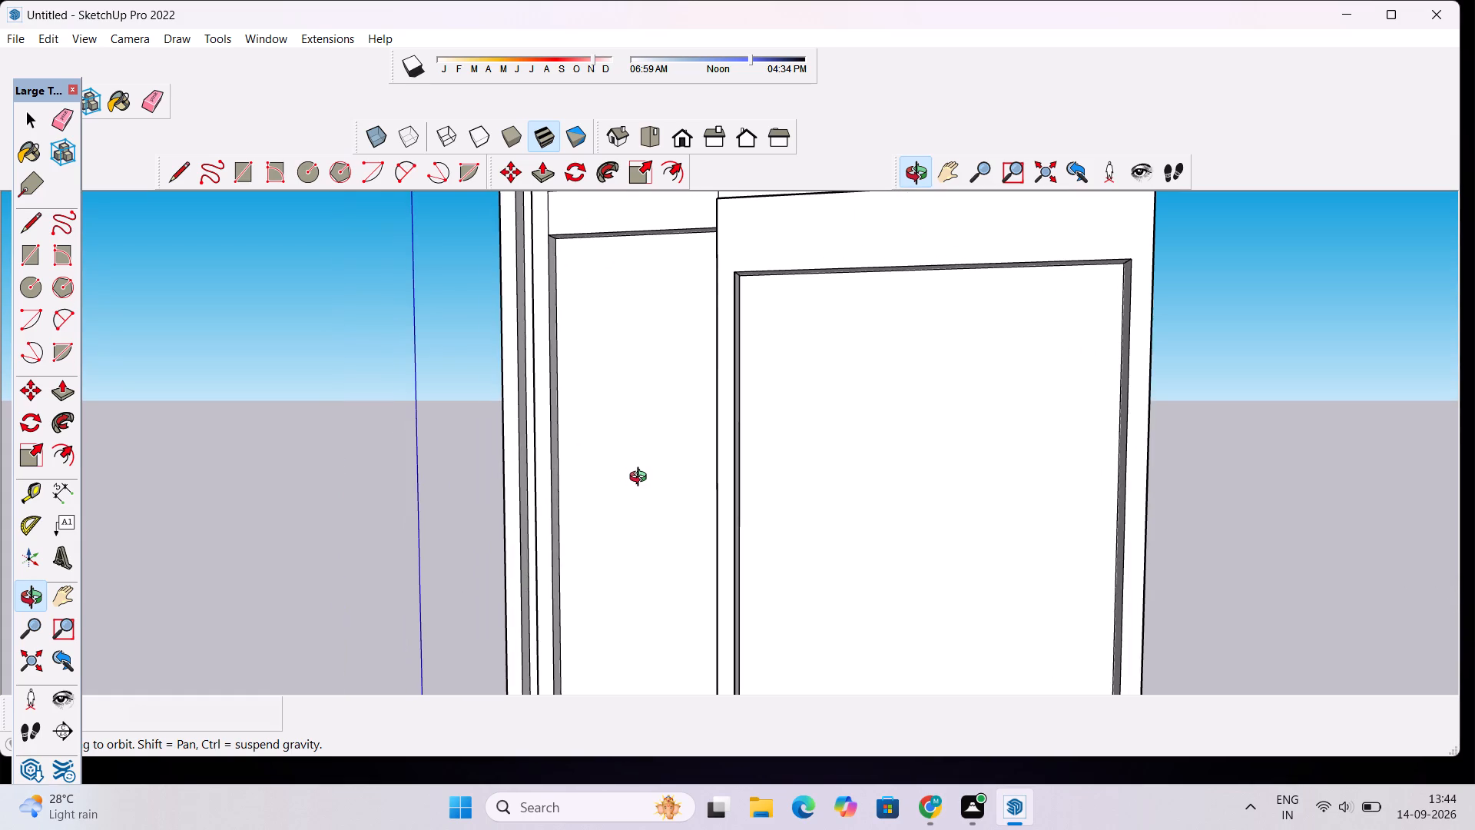
{"action": "scroll", "coordinate": [639, 479], "scroll_direction": "down", "scroll_amount": 4}
{"action": "left_click_drag", "start_coordinate": [637, 486], "coordinate": [706, 491]}
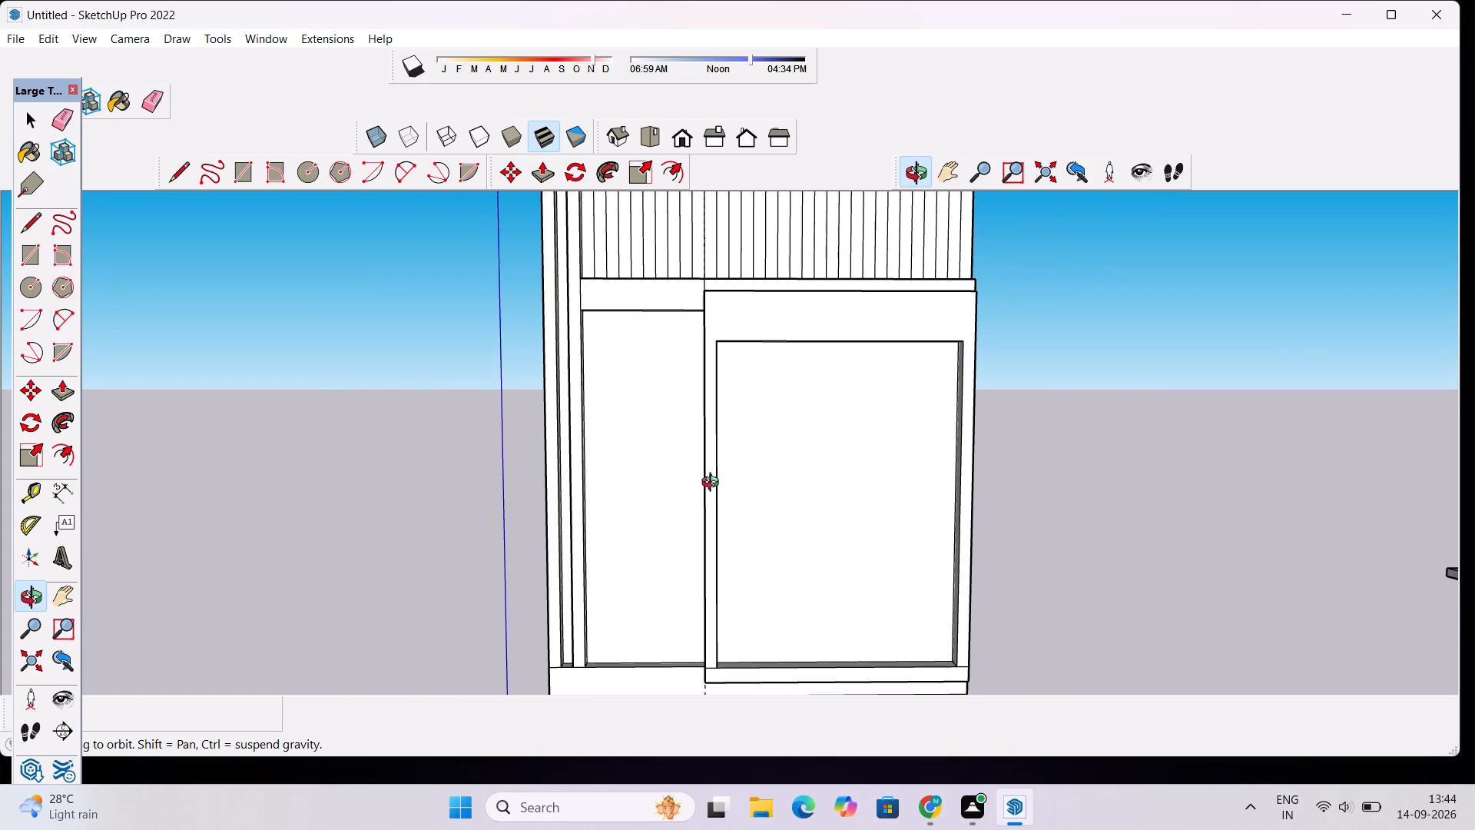
{"action": "left_click_drag", "start_coordinate": [863, 539], "coordinate": [701, 539]}
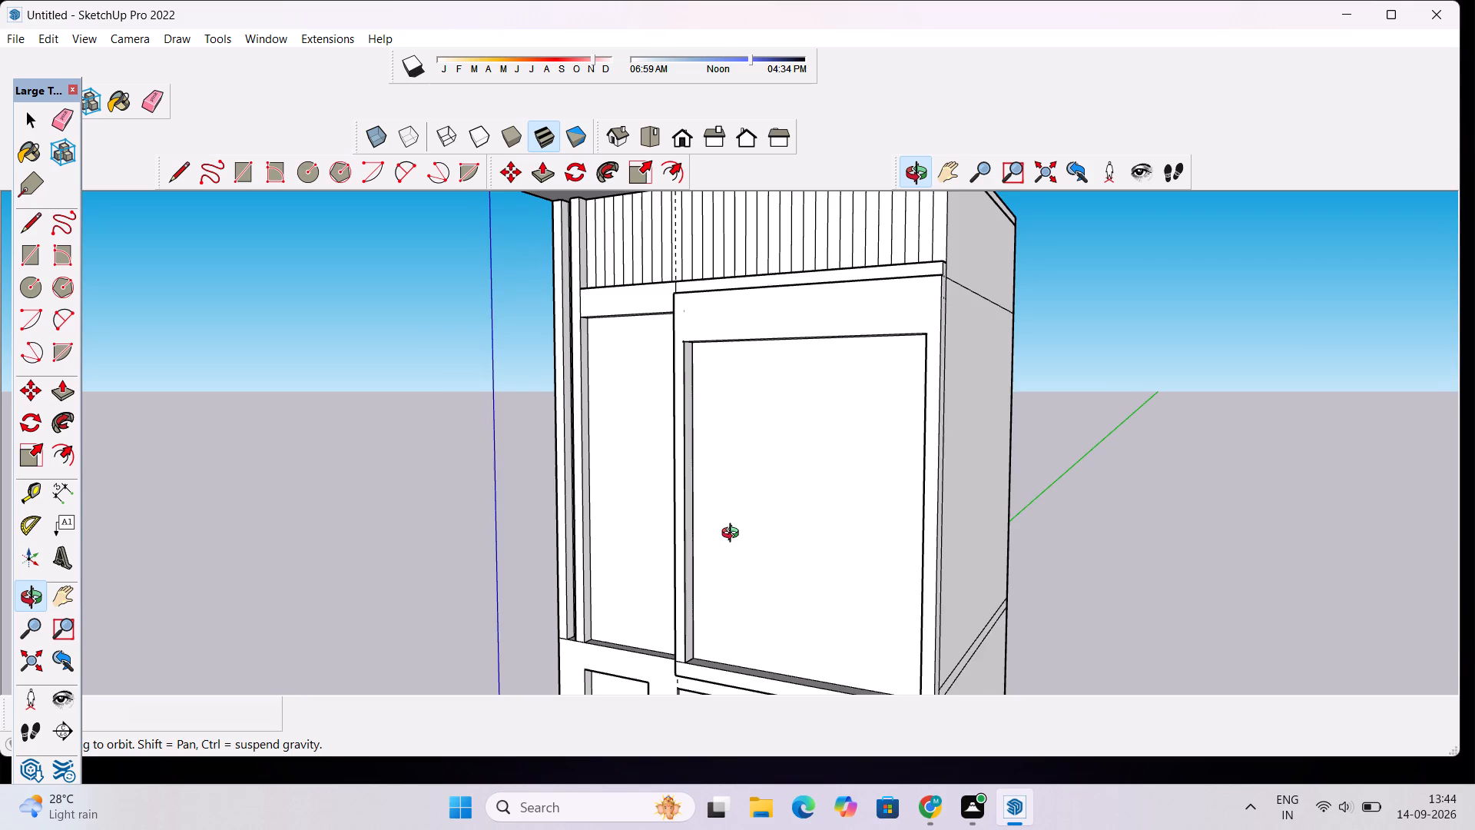
{"action": "scroll", "coordinate": [734, 535], "scroll_direction": "up", "scroll_amount": 5}
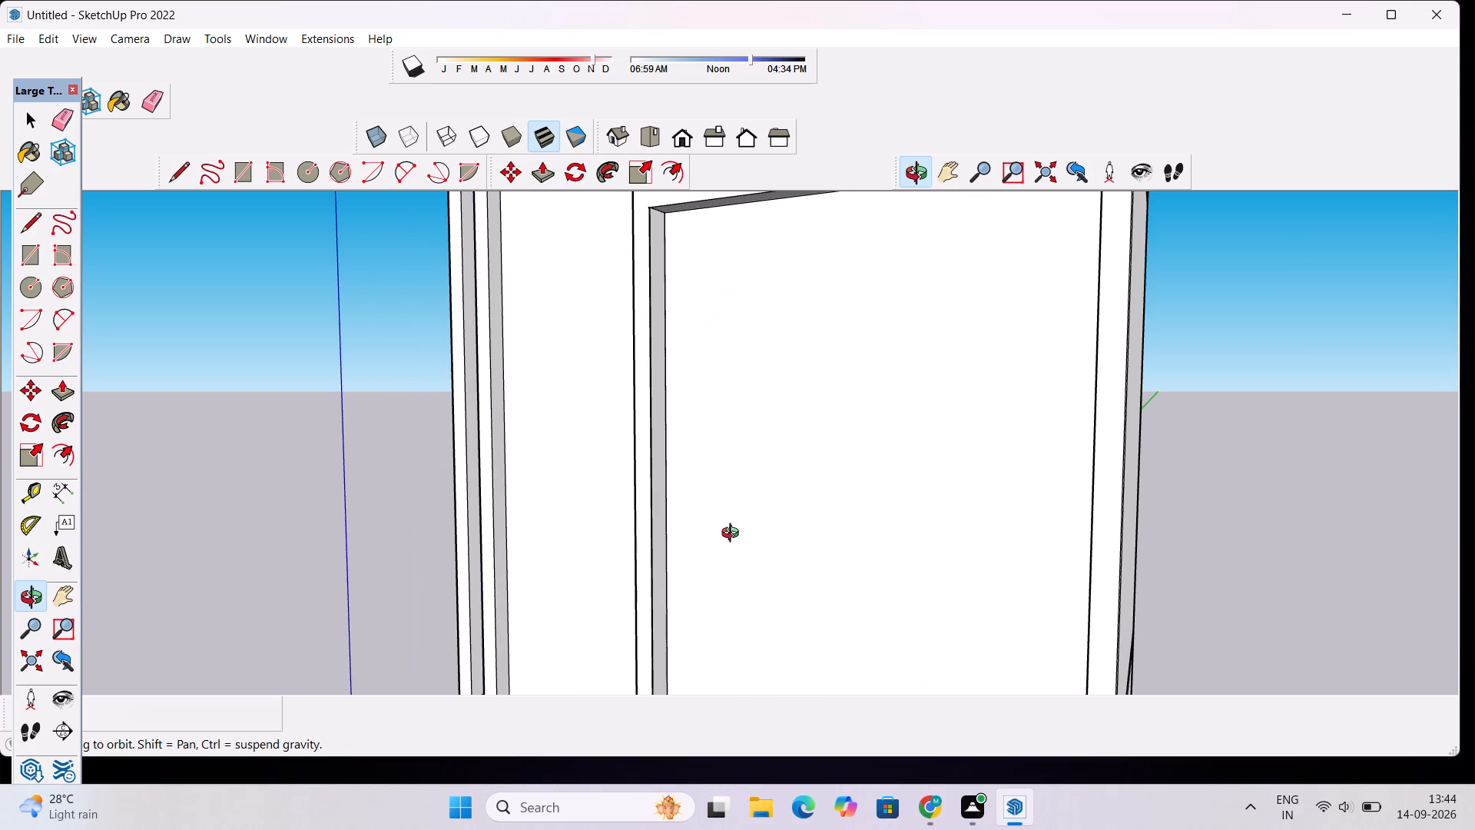
Draw a rectangle about 4' 4 5/8" high and 20' wide across the back face of the wide upper recessed bay.
{"action": "key", "text": "r"}
{"action": "scroll", "coordinate": [673, 473], "scroll_direction": "down", "scroll_amount": 9}
{"action": "scroll", "coordinate": [681, 464], "scroll_direction": "up", "scroll_amount": 5}
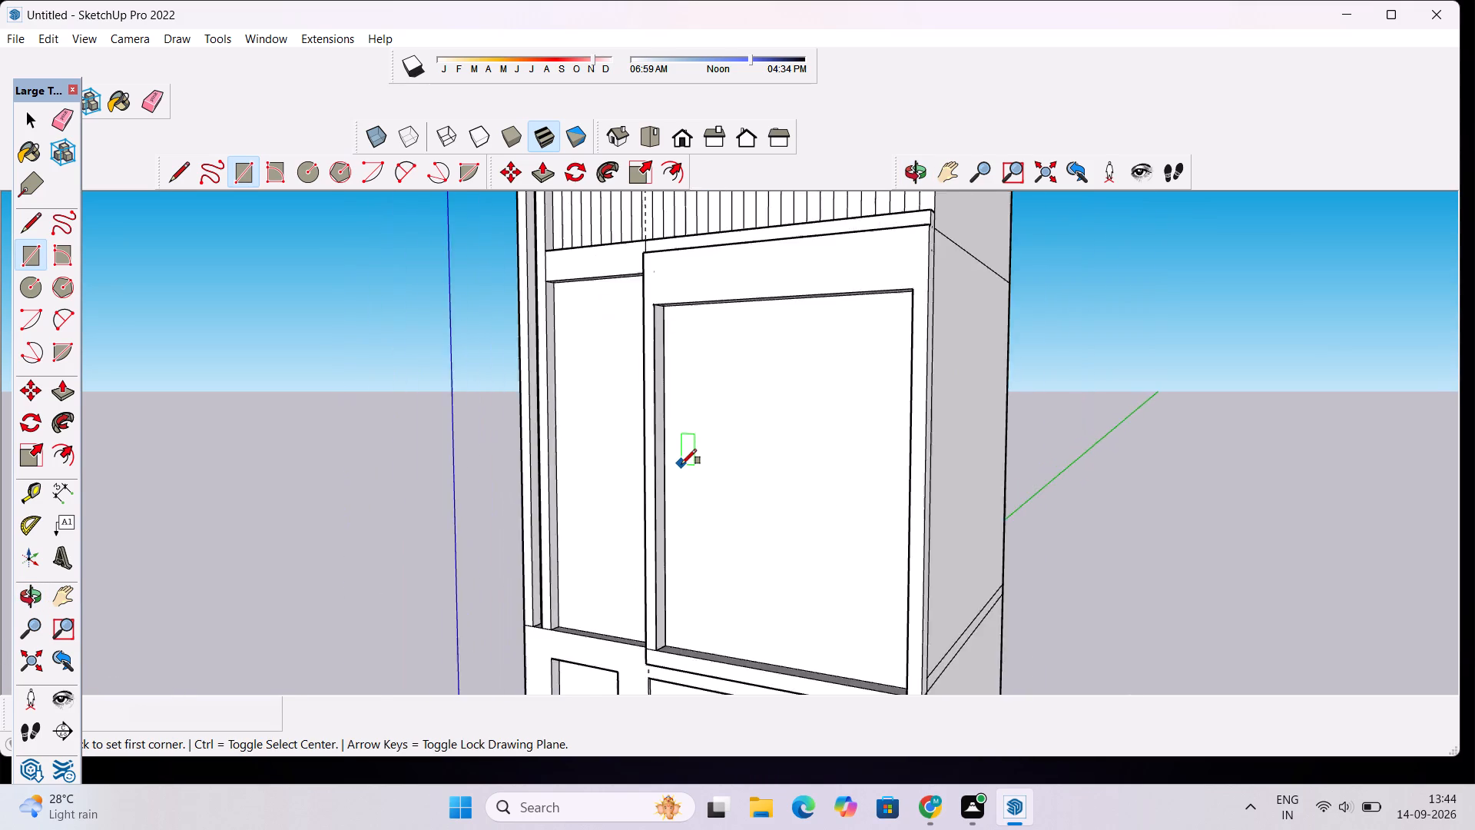
{"action": "scroll", "coordinate": [681, 464], "scroll_direction": "up", "scroll_amount": 2}
{"action": "left_click", "coordinate": [661, 445]}
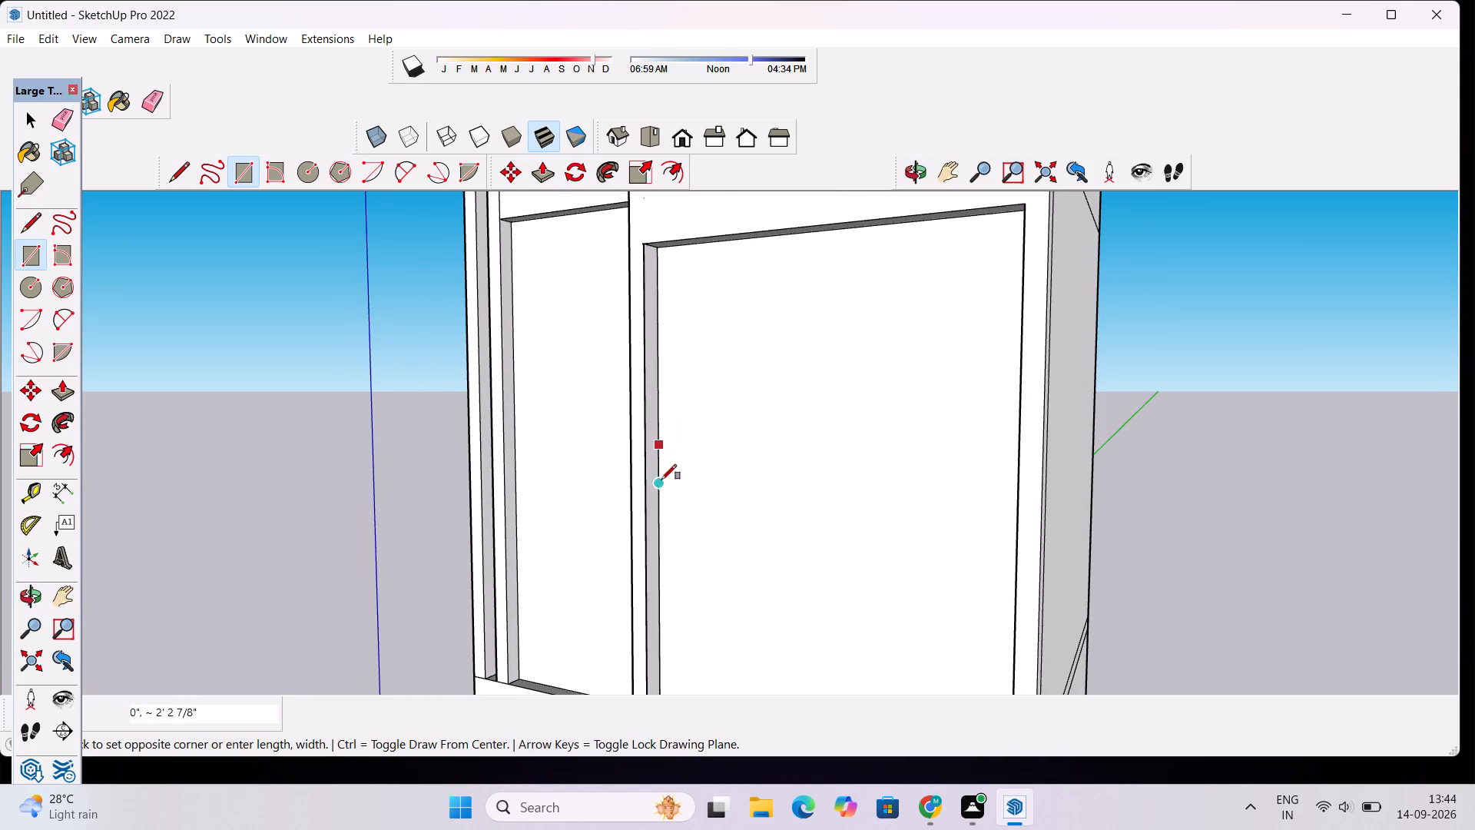
{"action": "scroll", "coordinate": [799, 528], "scroll_direction": "up", "scroll_amount": 6}
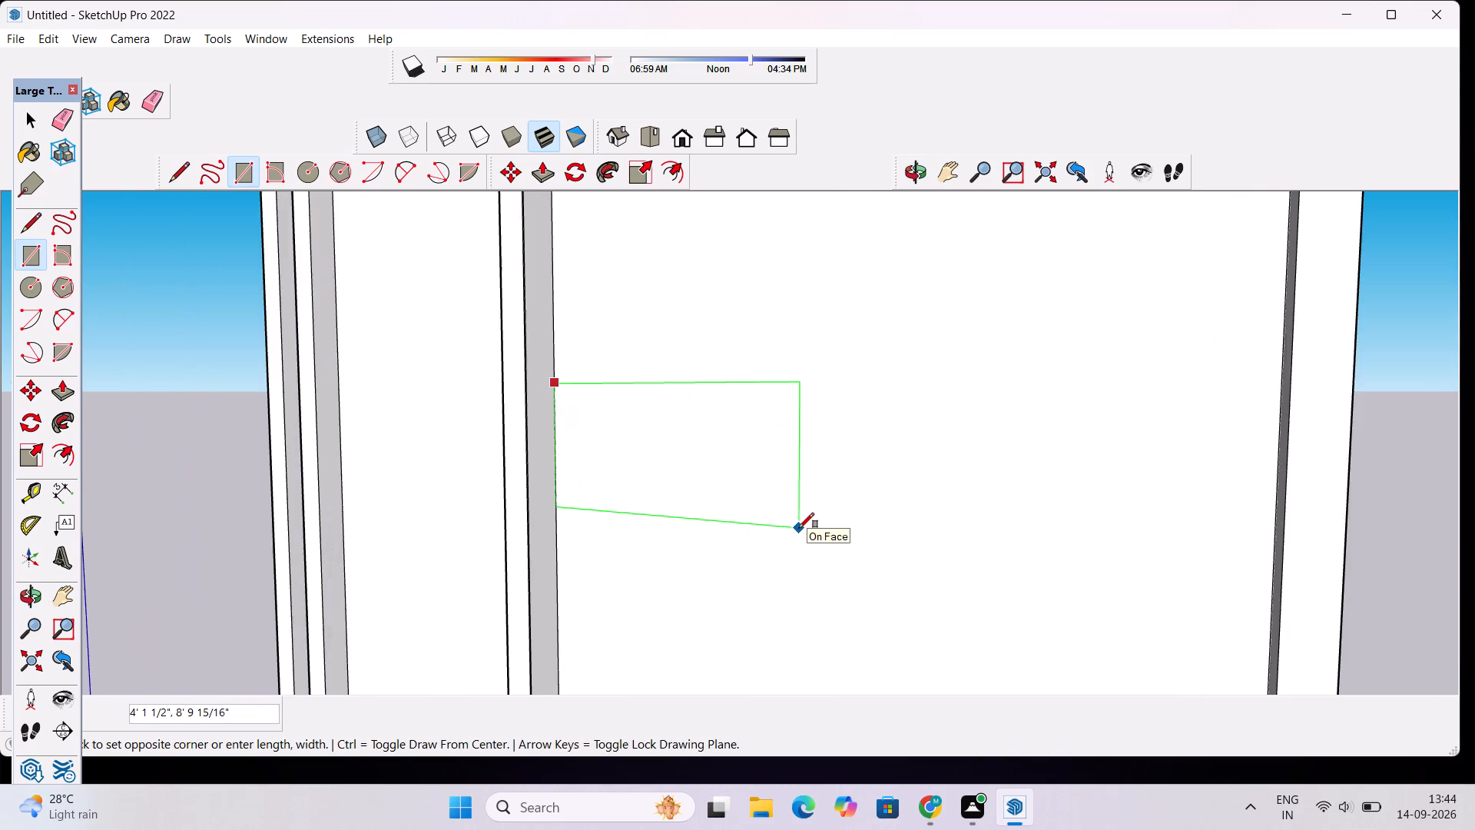
{"action": "scroll", "coordinate": [799, 528], "scroll_direction": "up", "scroll_amount": 2}
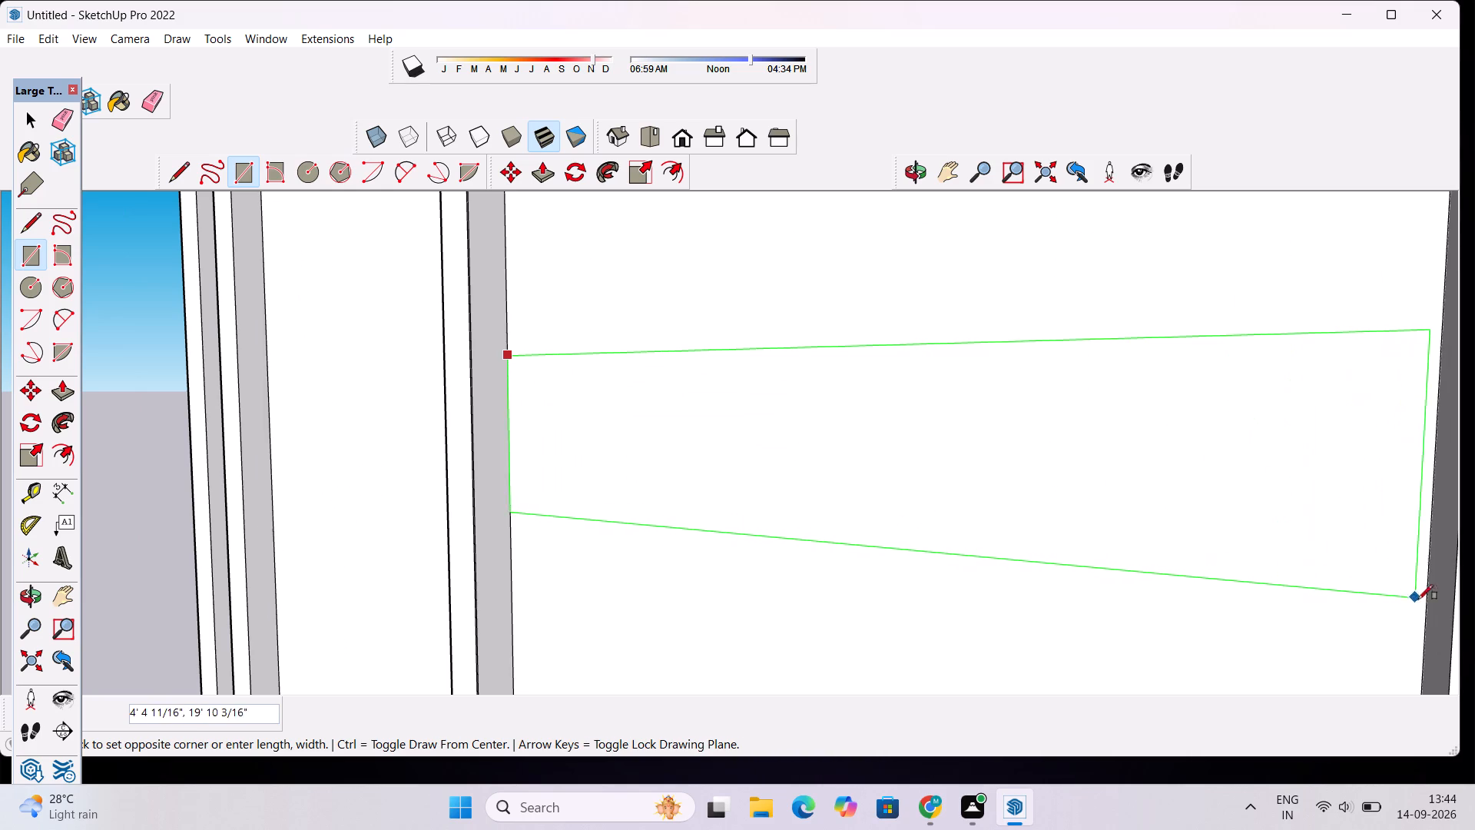
{"action": "left_click", "coordinate": [1427, 599]}
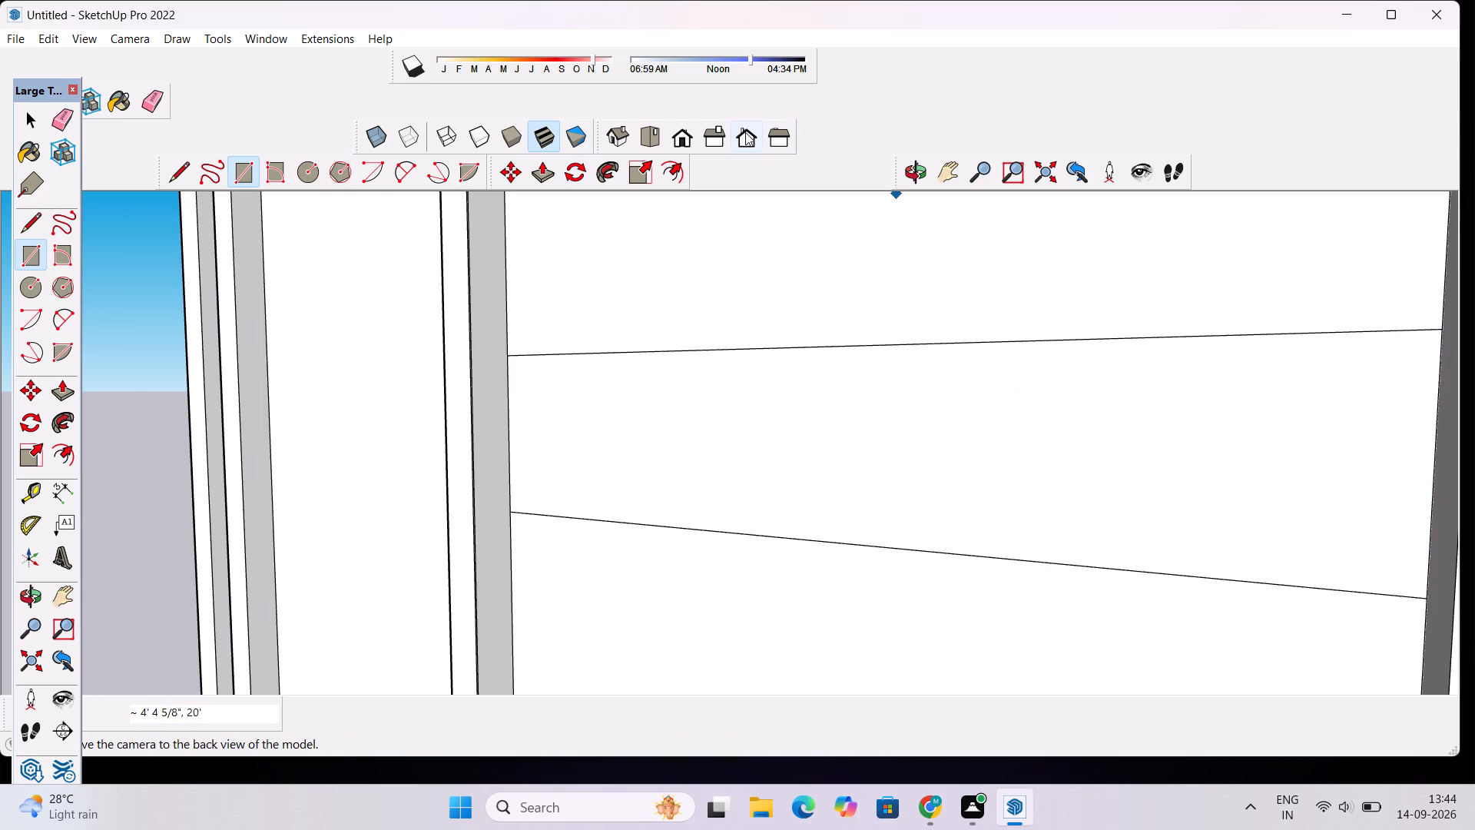
{"action": "left_click", "coordinate": [683, 138]}
{"action": "scroll", "coordinate": [711, 307], "scroll_direction": "down", "scroll_amount": 14}
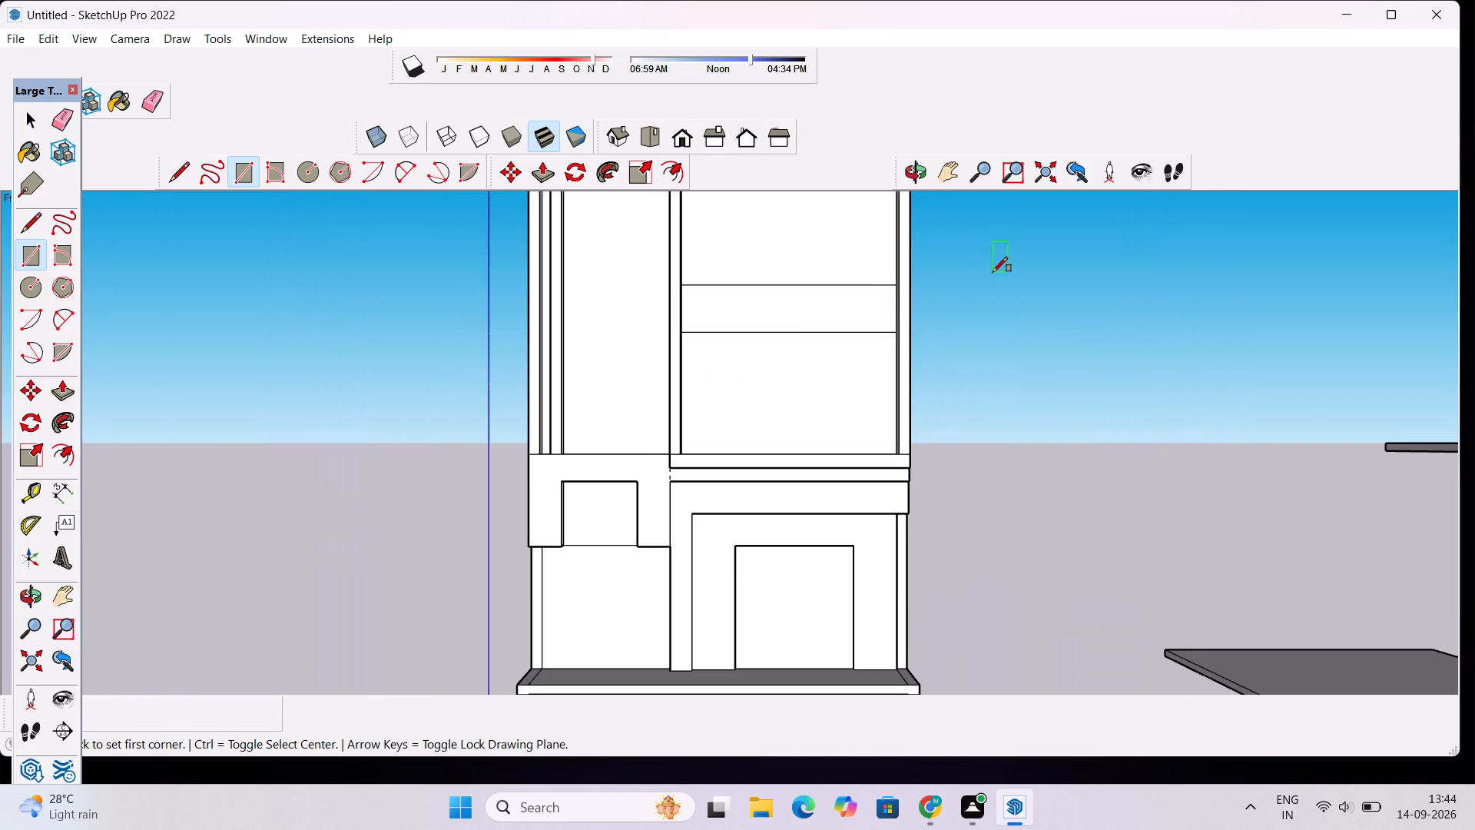
{"action": "scroll", "coordinate": [970, 327], "scroll_direction": "down", "scroll_amount": 4}
{"action": "key", "text": "space"}
{"action": "scroll", "coordinate": [986, 271], "scroll_direction": "up", "scroll_amount": 4}
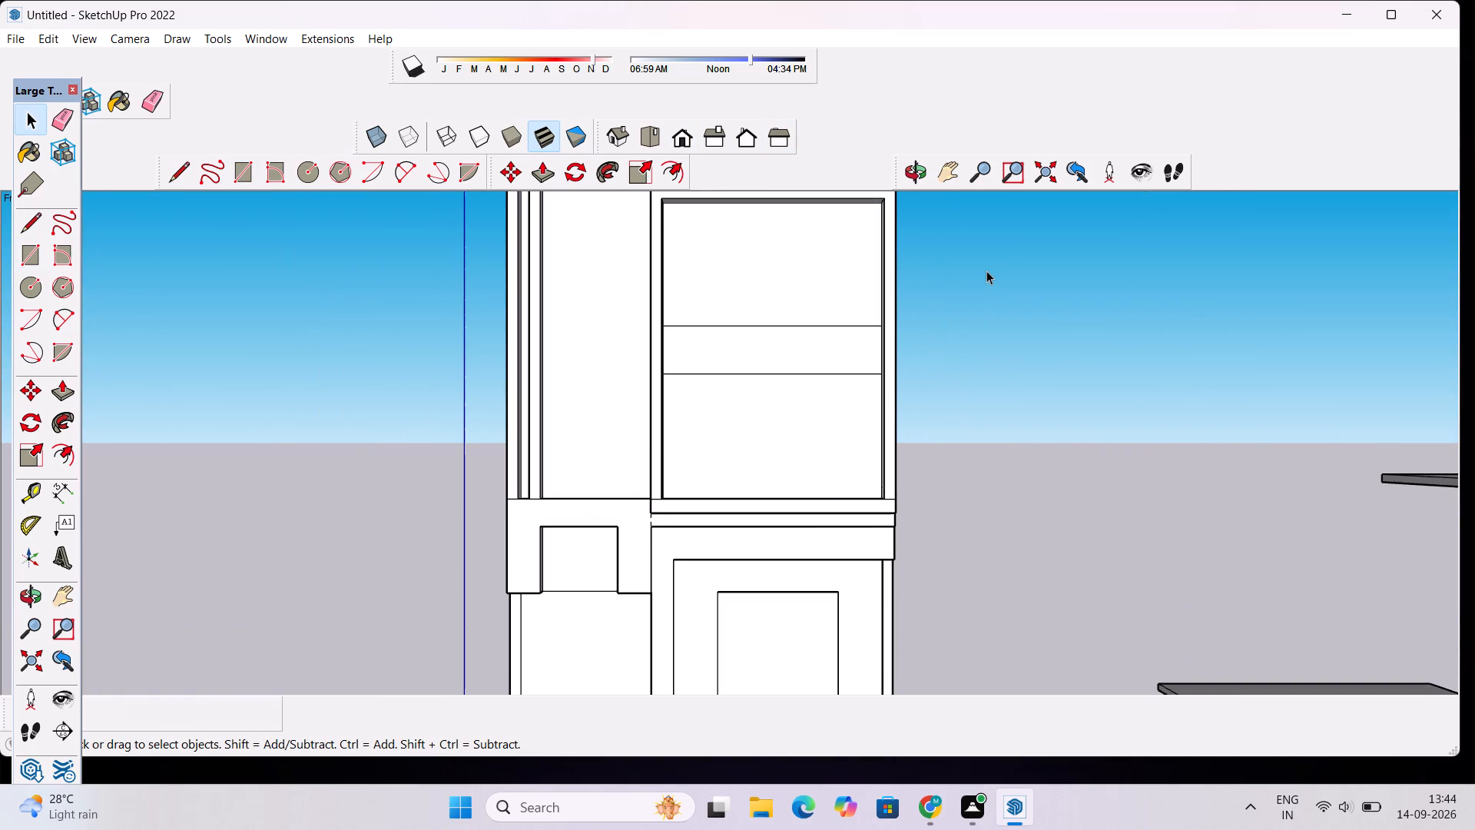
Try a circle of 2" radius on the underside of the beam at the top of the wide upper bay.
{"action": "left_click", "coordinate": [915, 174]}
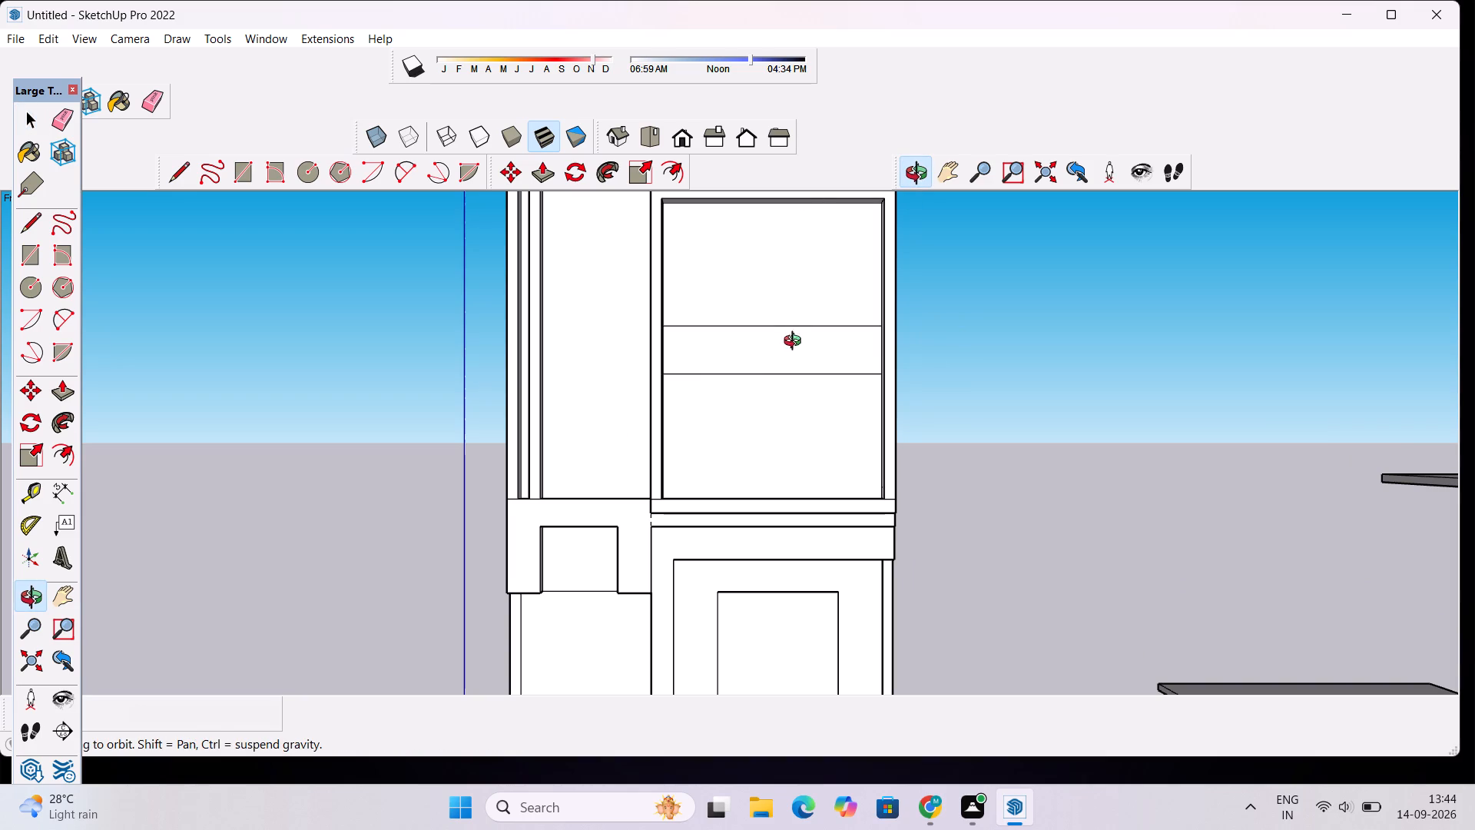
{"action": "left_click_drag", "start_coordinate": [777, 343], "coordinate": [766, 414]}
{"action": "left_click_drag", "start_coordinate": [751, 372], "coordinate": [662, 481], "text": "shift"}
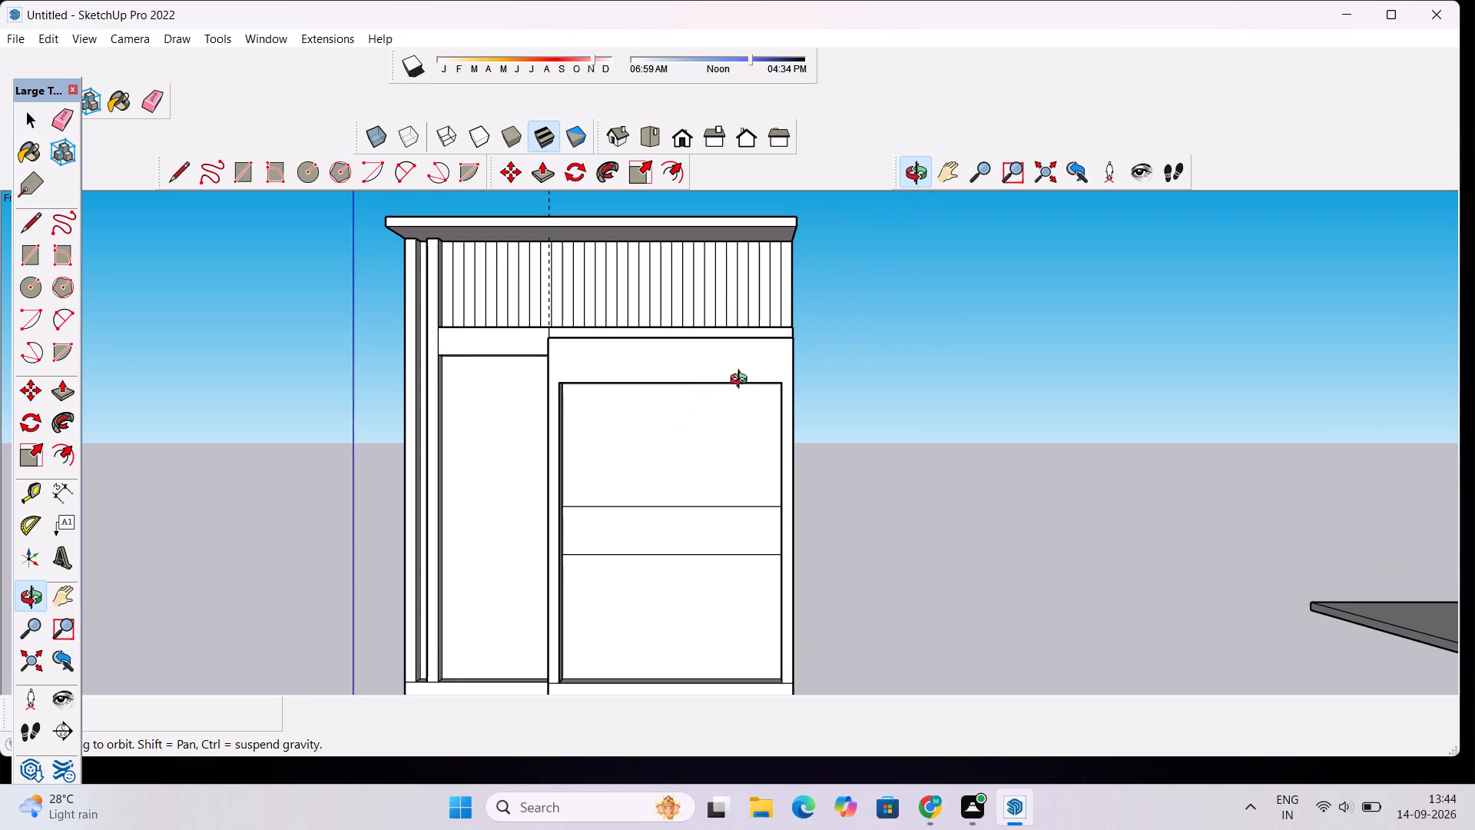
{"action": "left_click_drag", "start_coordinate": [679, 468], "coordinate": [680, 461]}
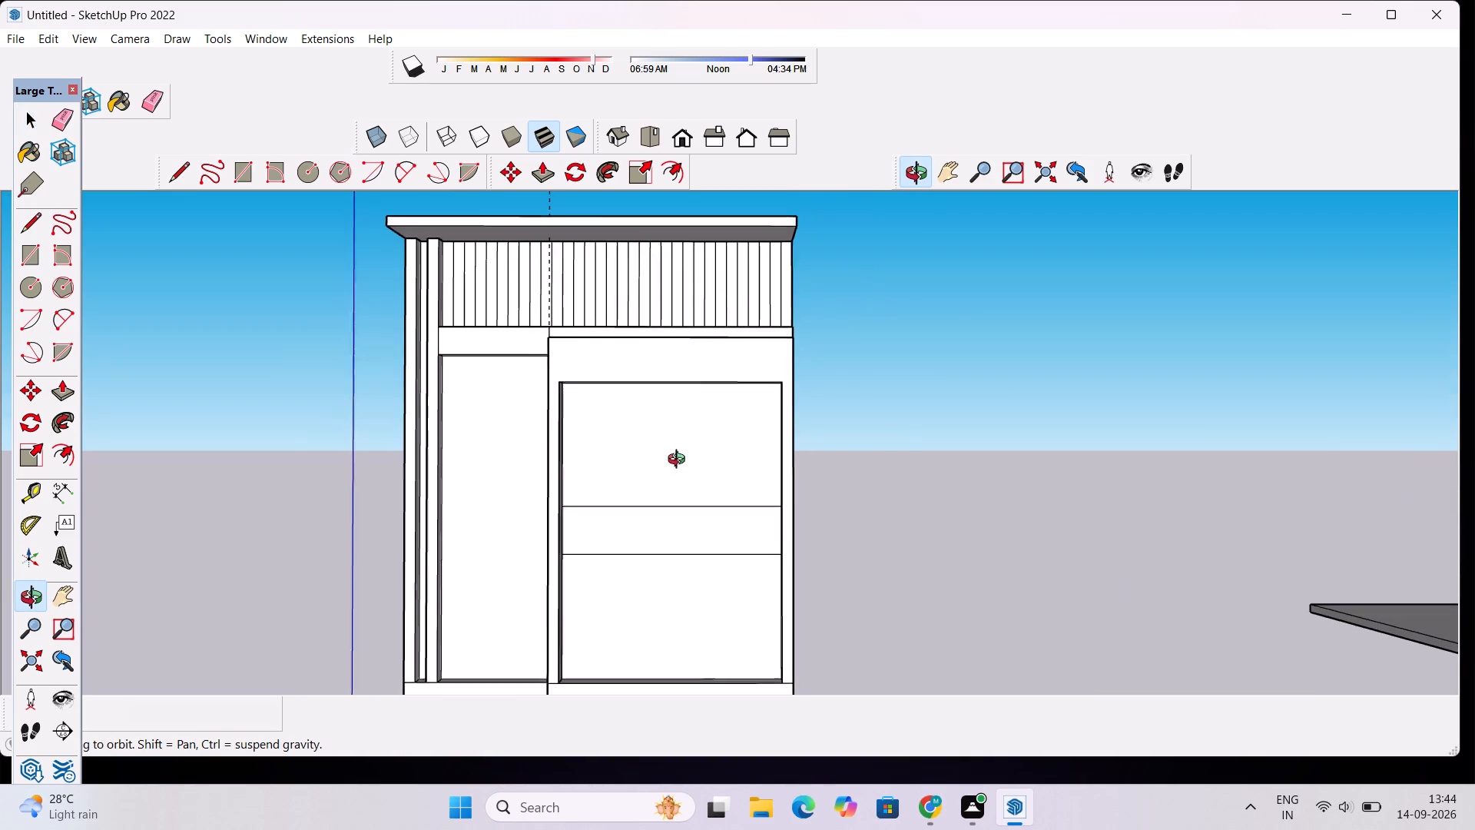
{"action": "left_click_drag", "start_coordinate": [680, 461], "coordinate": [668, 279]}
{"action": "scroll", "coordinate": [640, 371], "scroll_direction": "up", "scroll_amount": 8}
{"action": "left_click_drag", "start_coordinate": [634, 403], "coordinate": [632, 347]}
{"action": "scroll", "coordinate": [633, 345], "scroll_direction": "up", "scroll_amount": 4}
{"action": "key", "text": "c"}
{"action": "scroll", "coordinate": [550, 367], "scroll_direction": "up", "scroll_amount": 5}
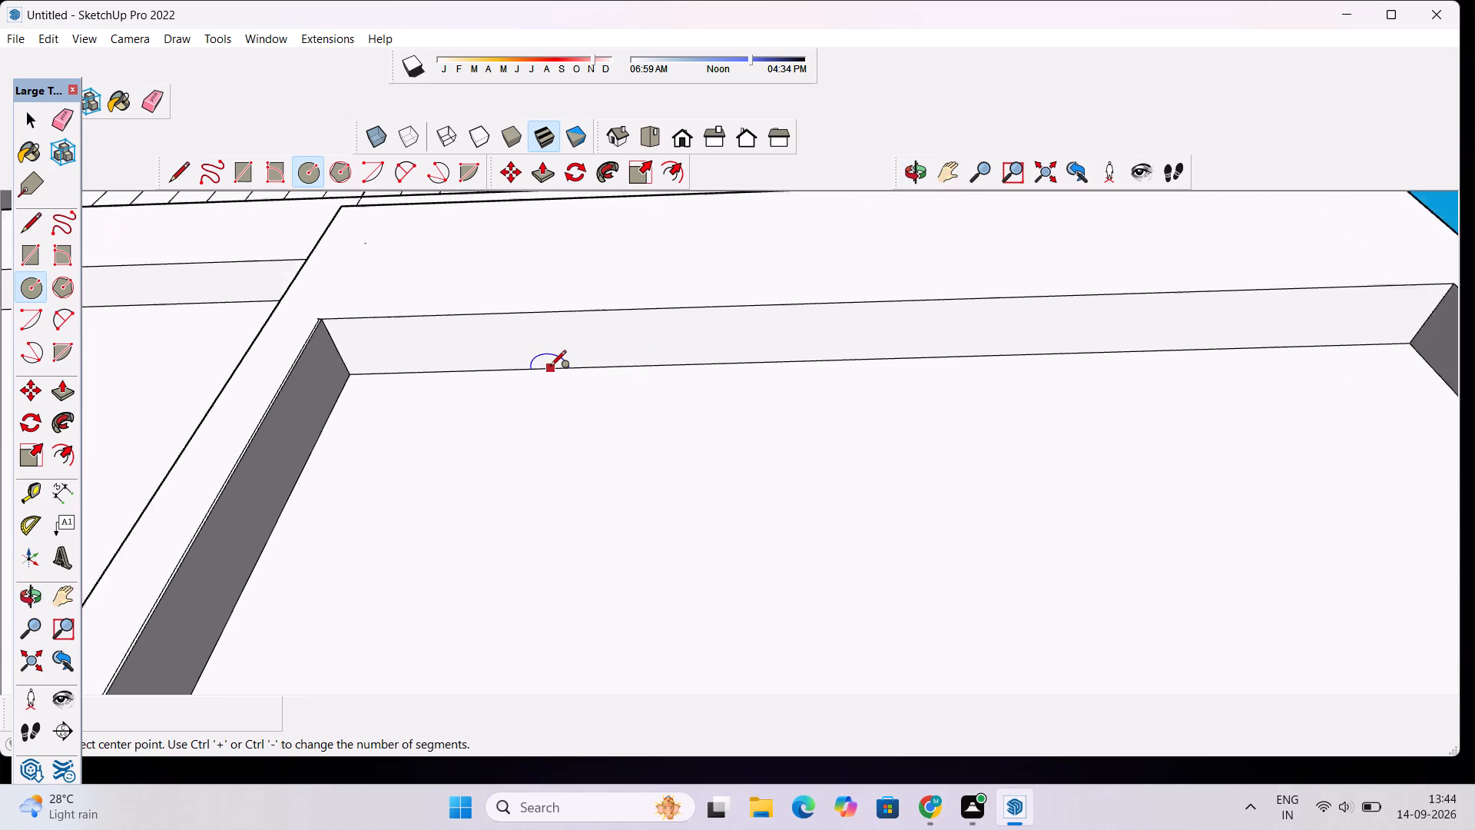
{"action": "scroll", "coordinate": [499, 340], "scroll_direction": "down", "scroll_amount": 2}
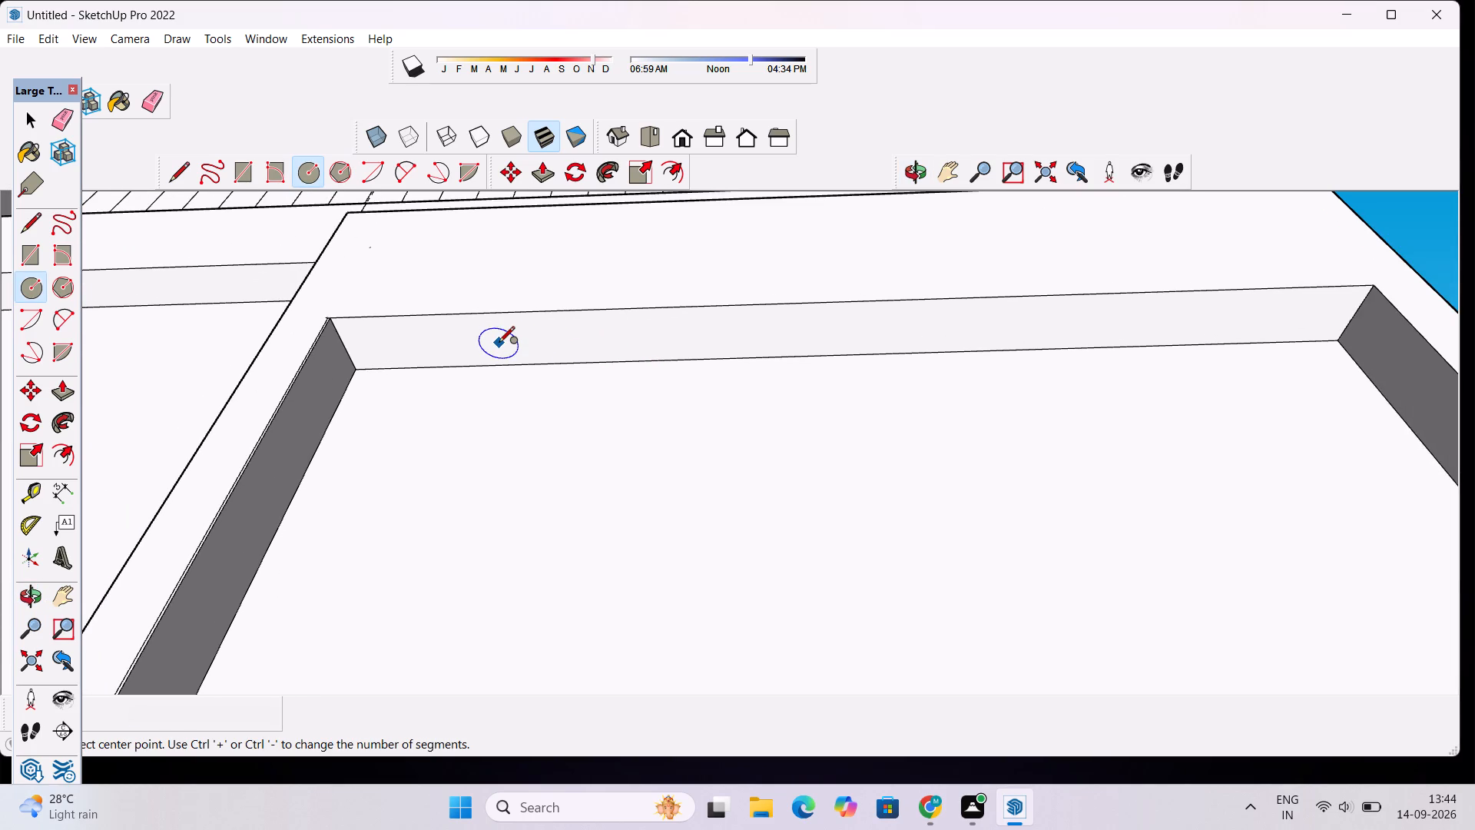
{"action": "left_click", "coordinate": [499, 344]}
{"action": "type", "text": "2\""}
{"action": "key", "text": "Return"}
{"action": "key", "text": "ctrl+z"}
Draw a circle of 3" radius on the underside of the wide bay's top beam, near one end.
{"action": "left_click", "coordinate": [481, 345]}
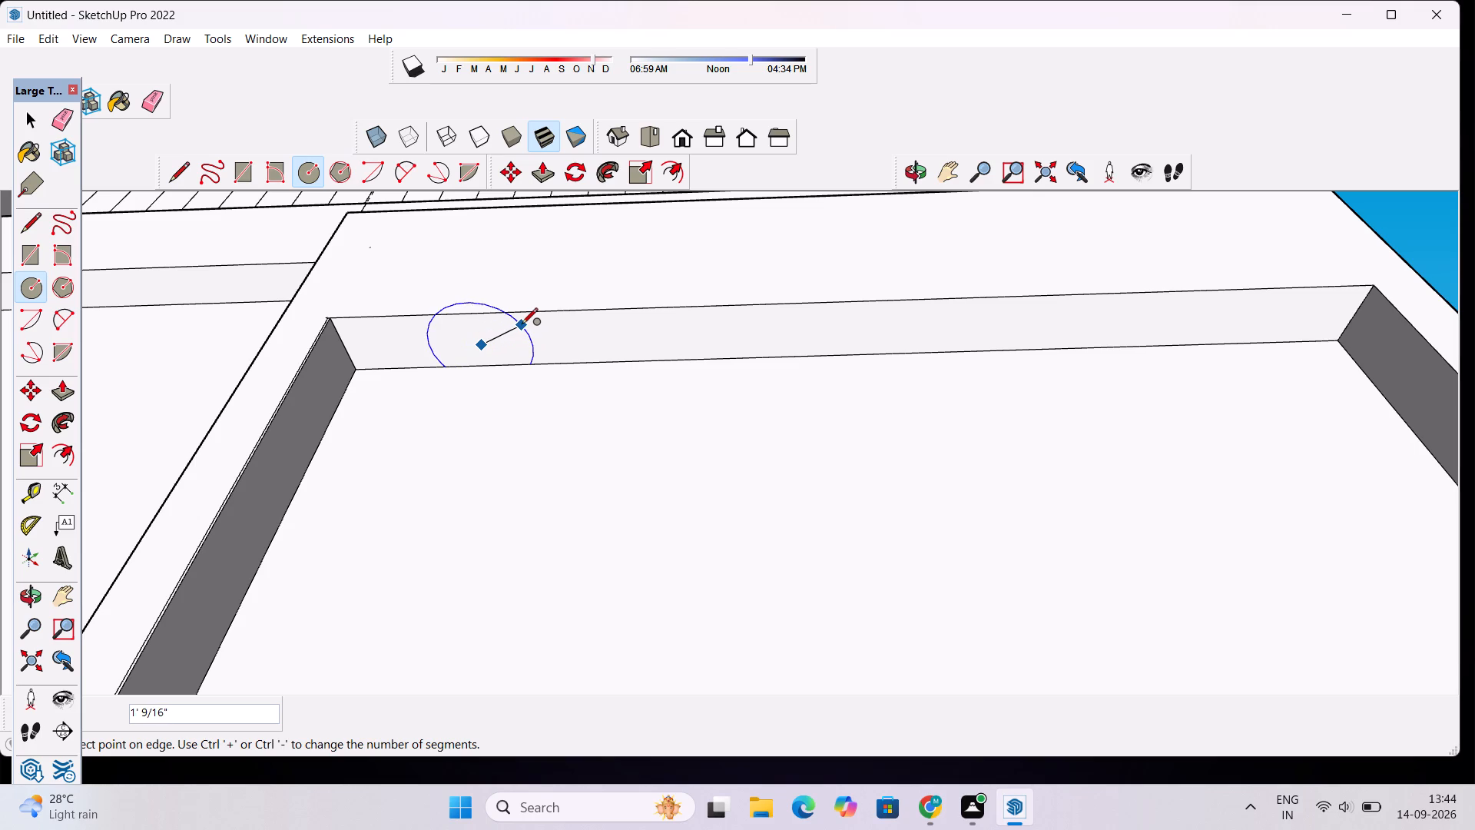
{"action": "type", "text": "3\""}
{"action": "key", "text": "Return"}
{"action": "key", "text": "space"}
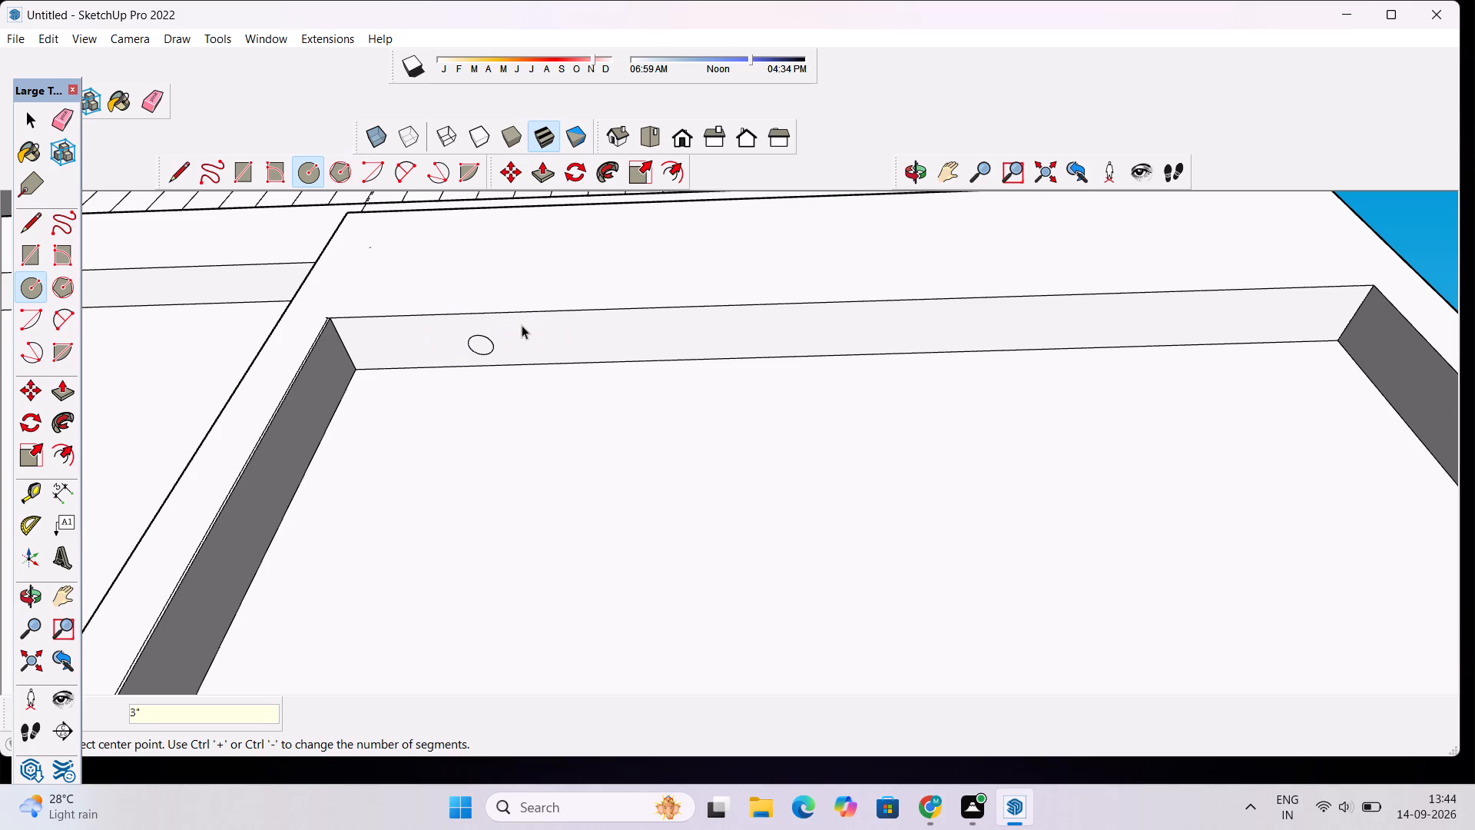
Copy the circle three times in a row along the underside of the bay's top beam, spaced about 5' apart.
{"action": "scroll", "coordinate": [523, 359], "scroll_direction": "up", "scroll_amount": 3}
{"action": "double_click", "coordinate": [471, 341]}
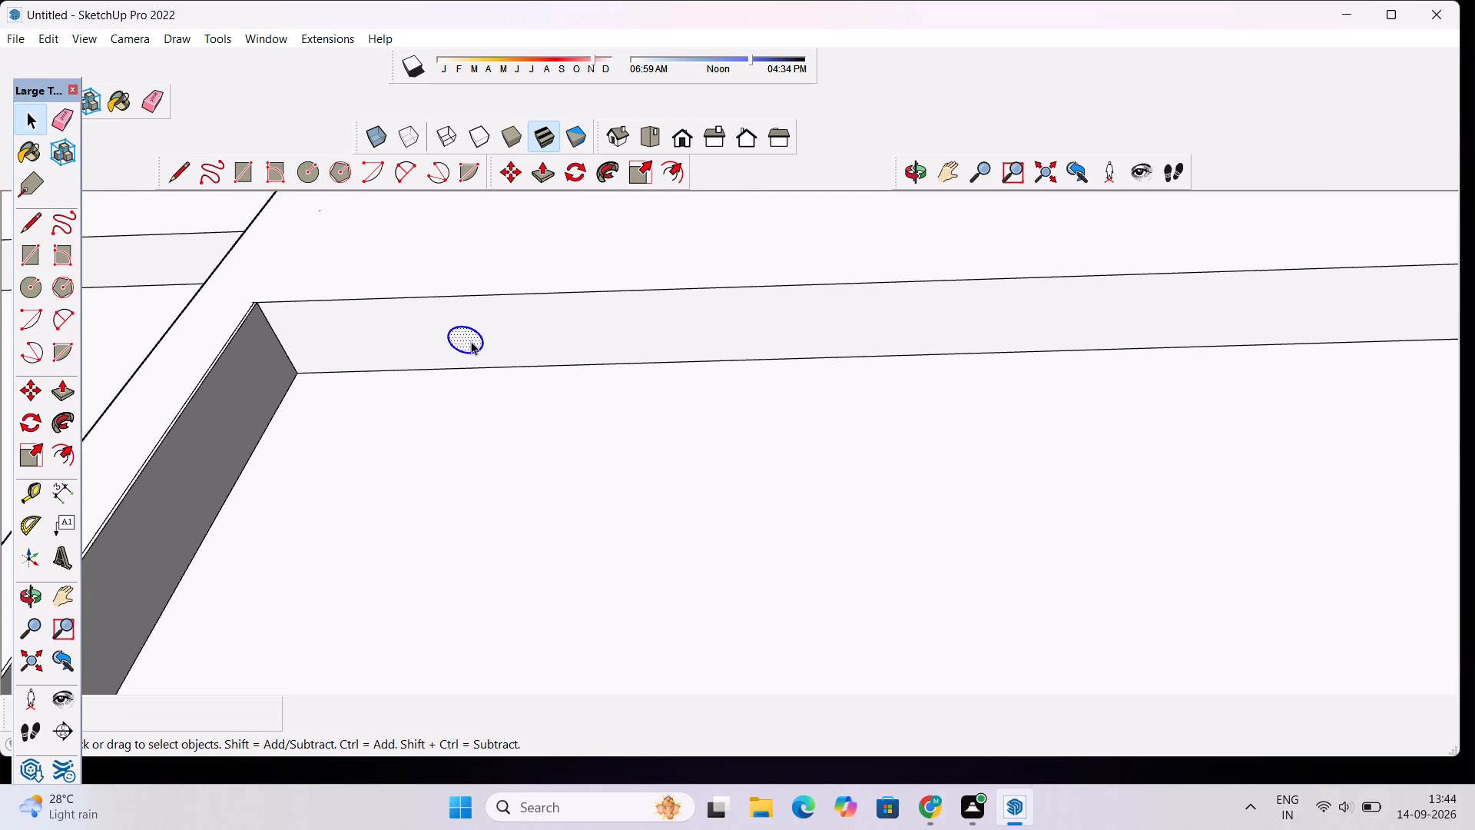
{"action": "key", "text": "m"}
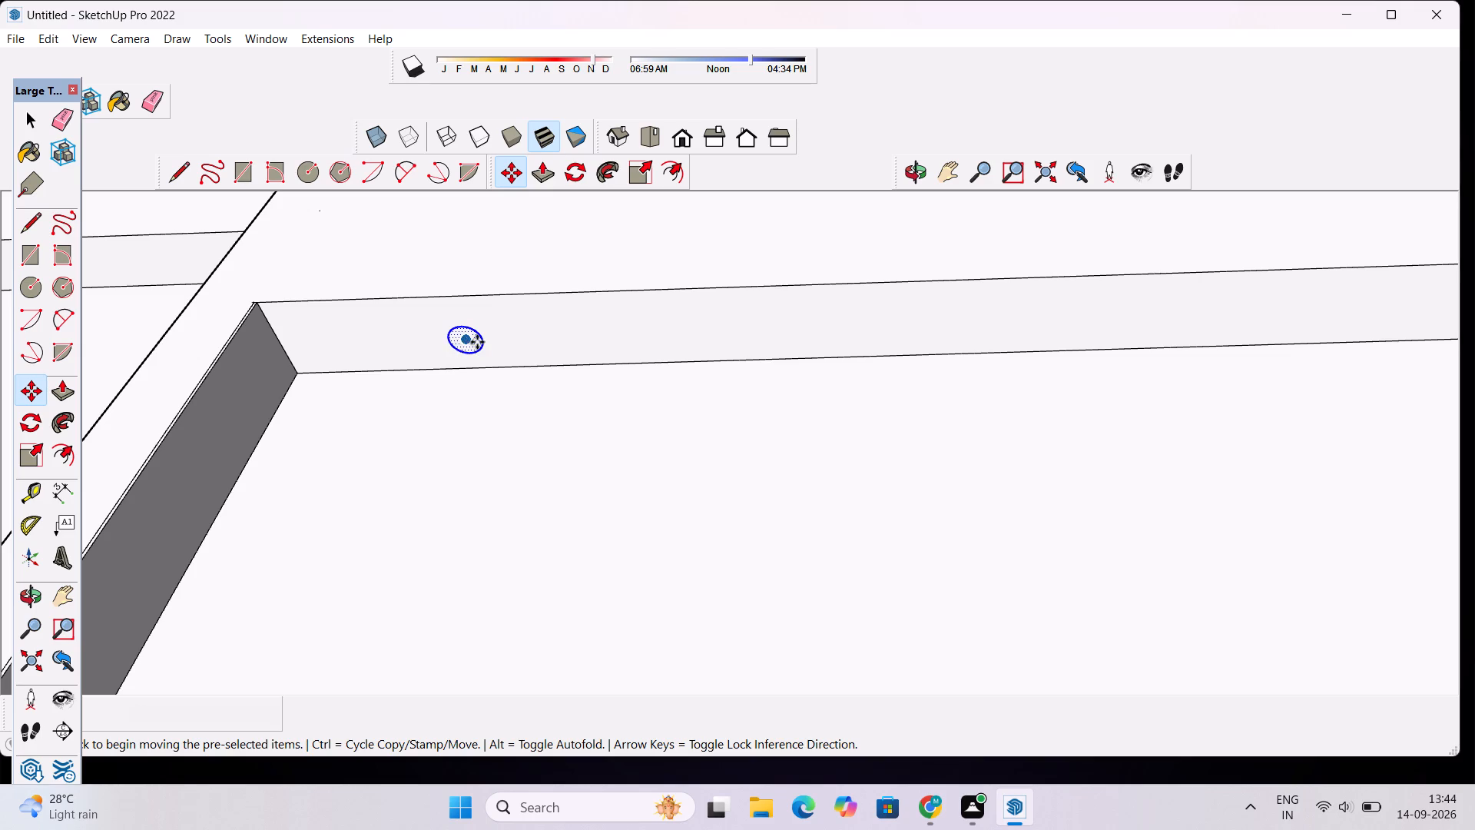
{"action": "left_click", "coordinate": [466, 346]}
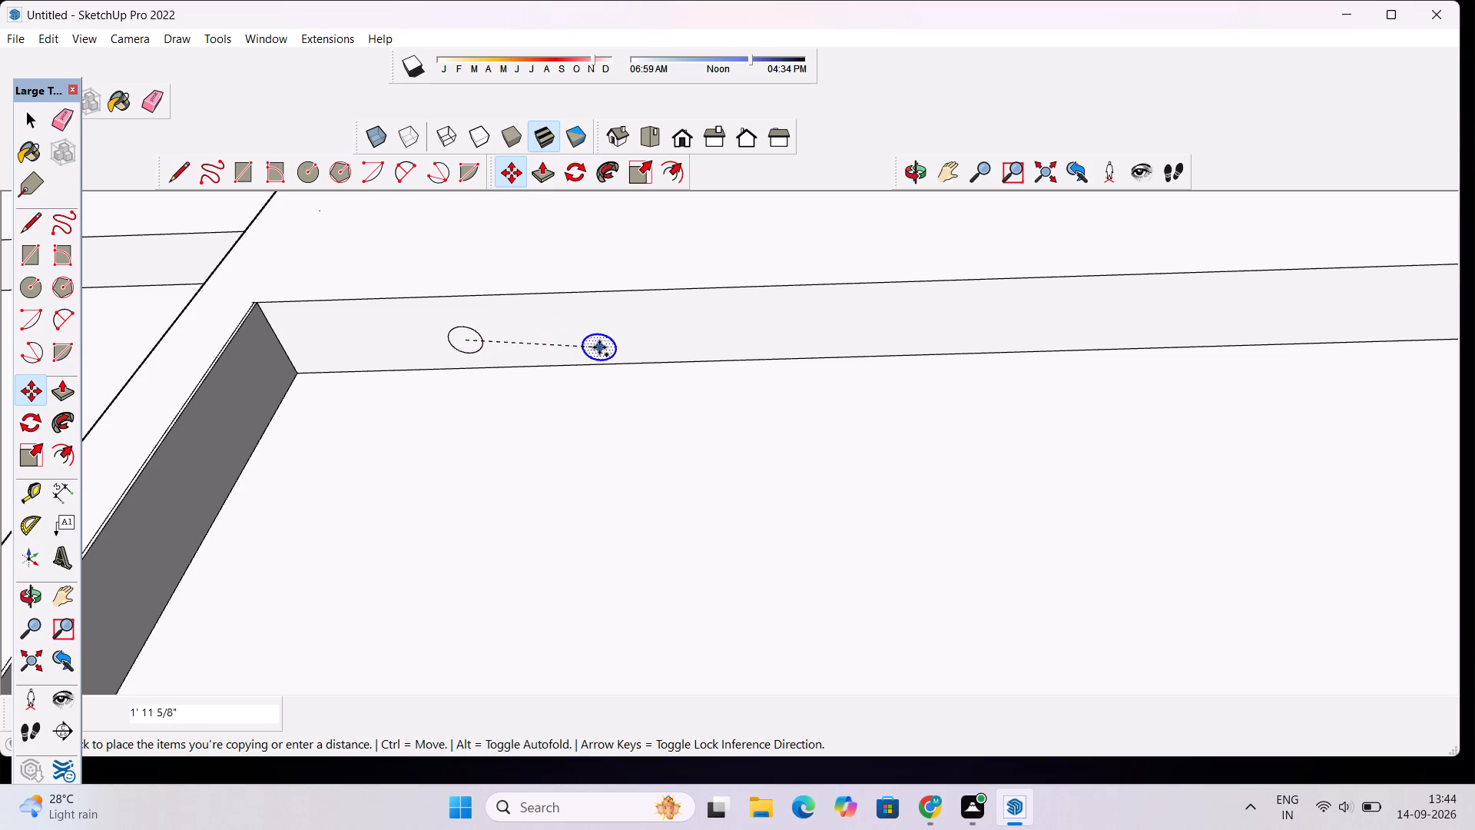
{"action": "scroll", "coordinate": [599, 347], "scroll_direction": "down", "scroll_amount": 6}
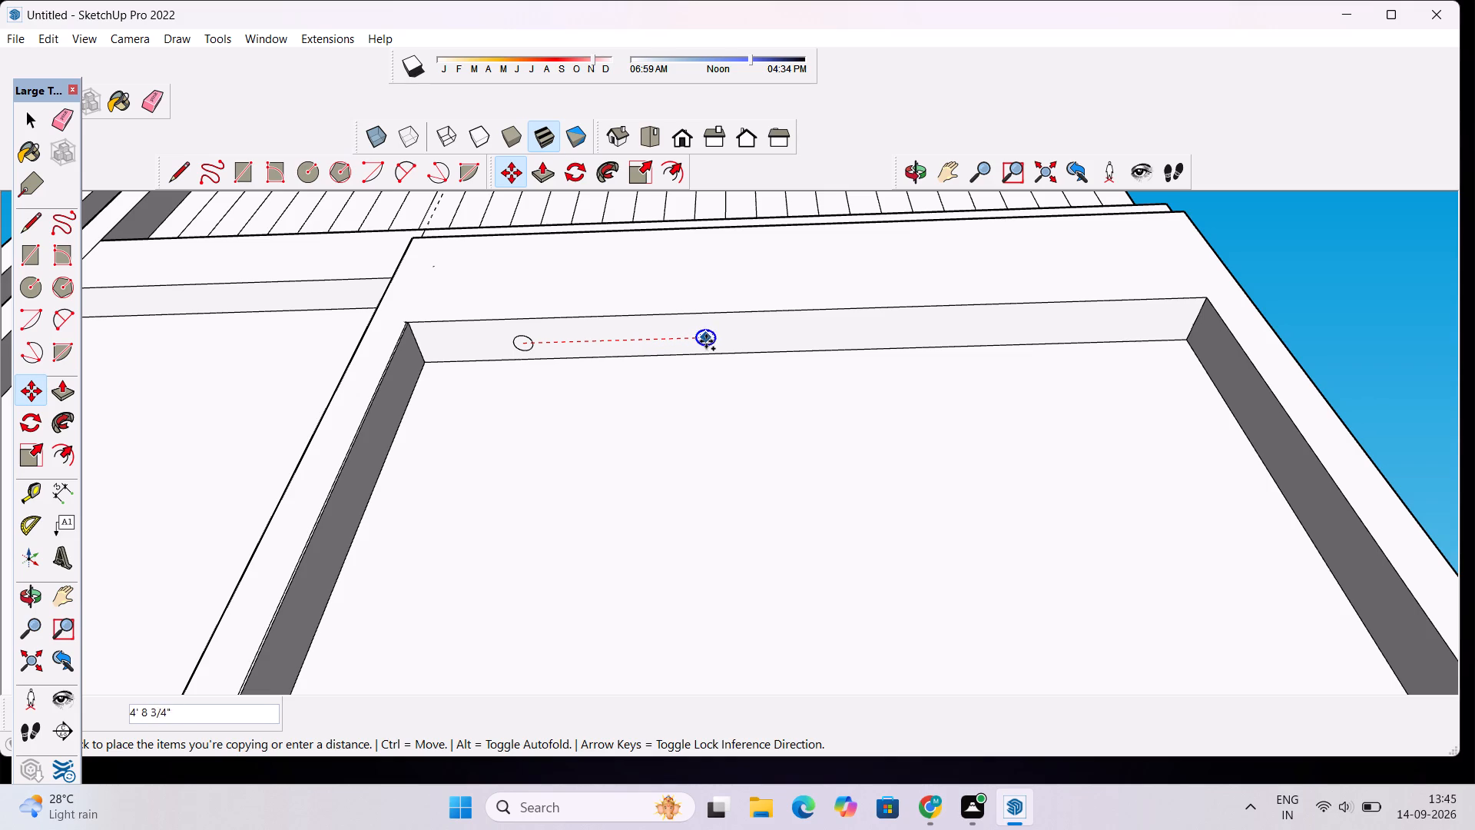
{"action": "left_click", "coordinate": [715, 341]}
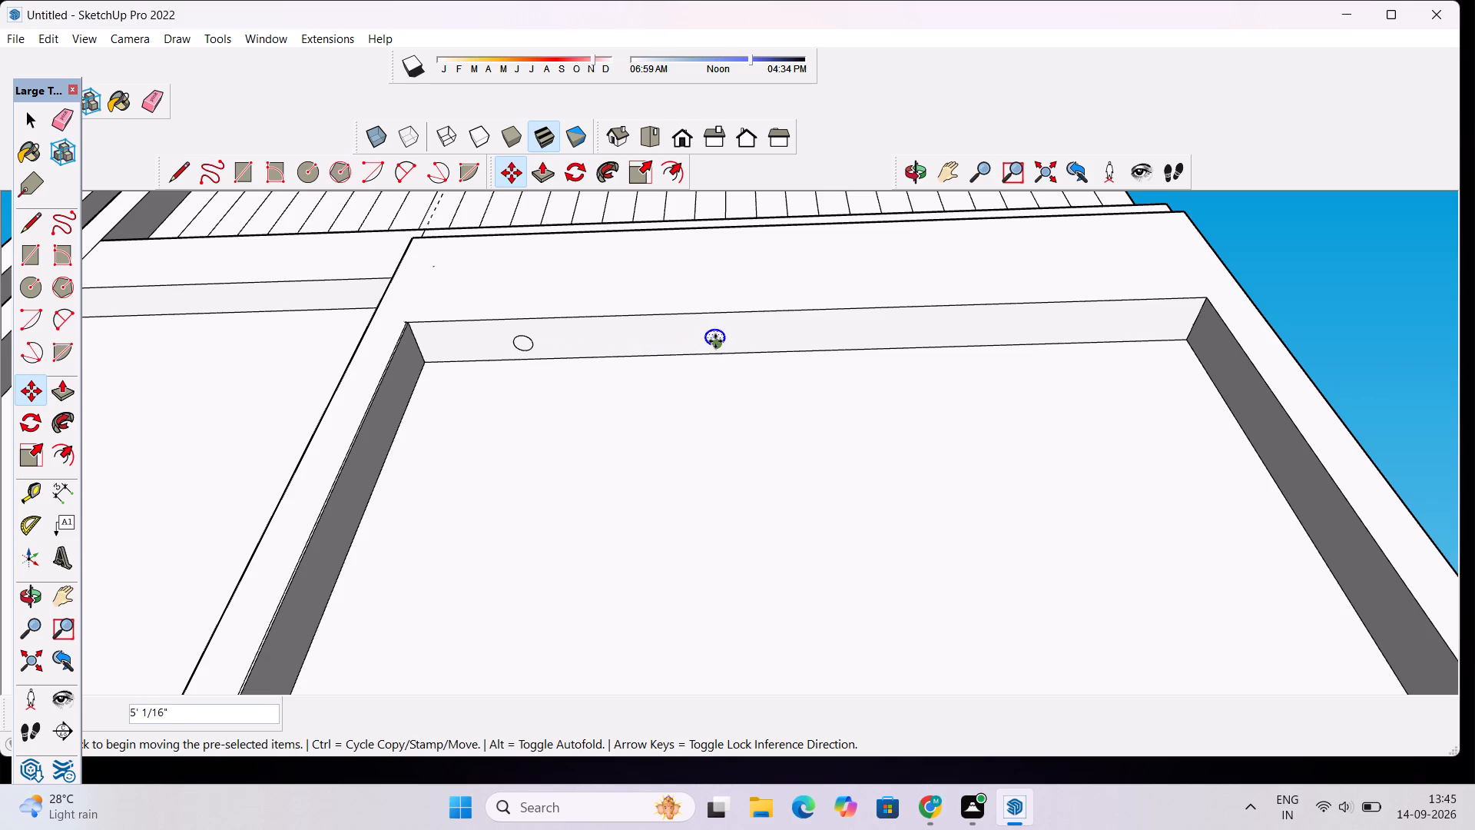
{"action": "scroll", "coordinate": [715, 341], "scroll_direction": "up", "scroll_amount": 5}
{"action": "left_click", "coordinate": [715, 337]}
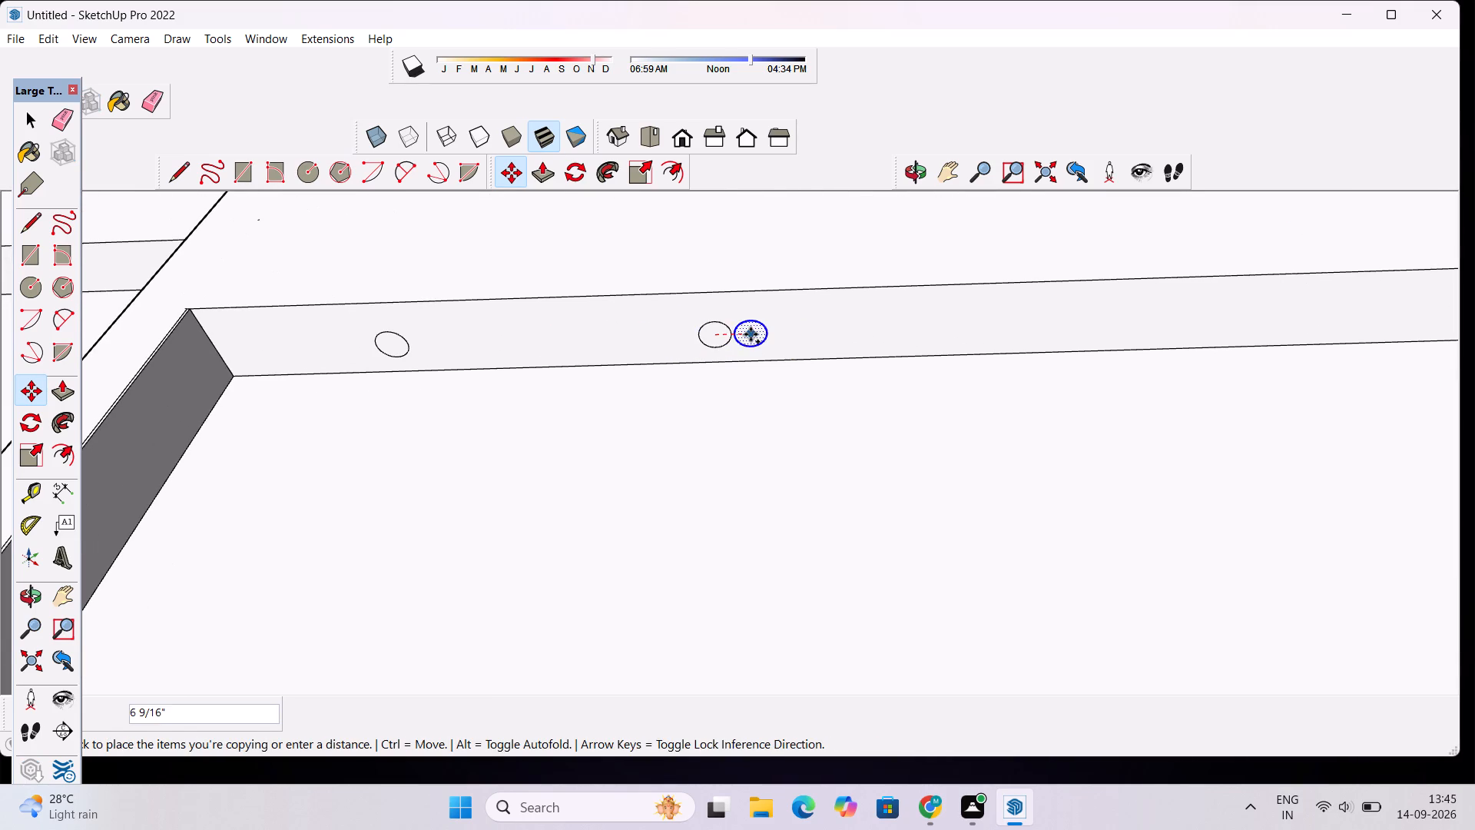
{"action": "scroll", "coordinate": [751, 334], "scroll_direction": "down", "scroll_amount": 8}
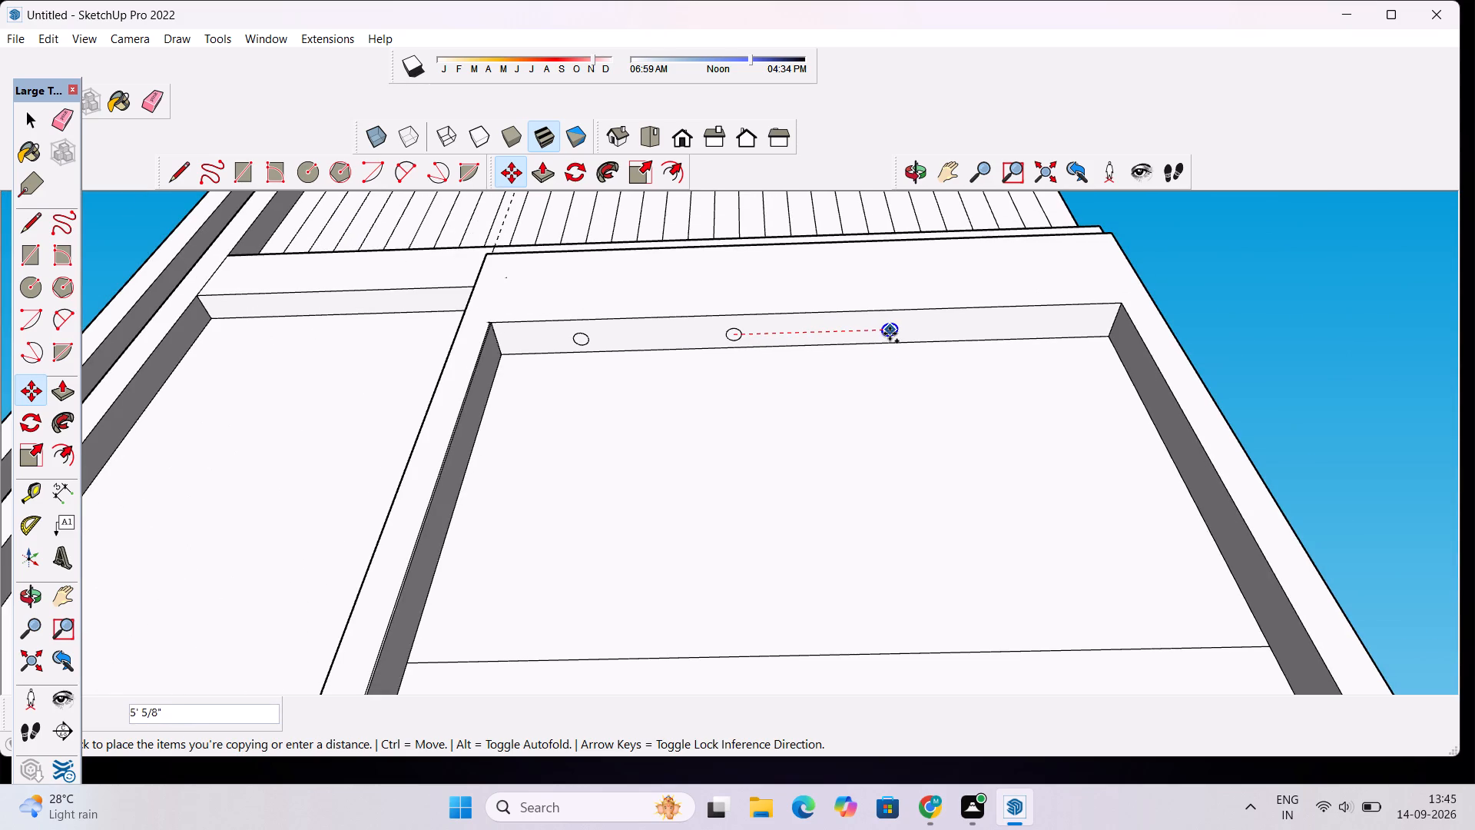
{"action": "left_click", "coordinate": [893, 331]}
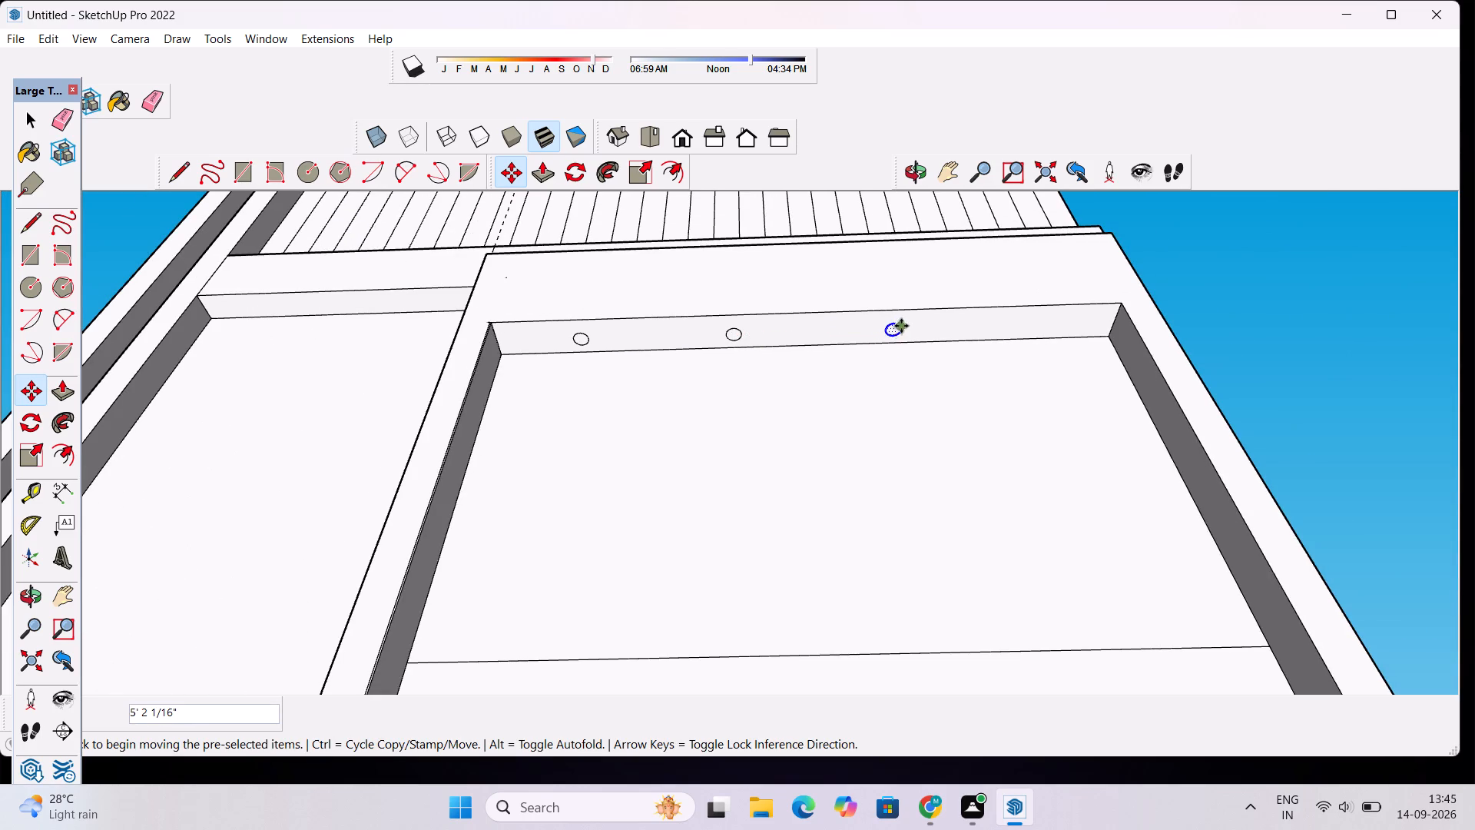
{"action": "scroll", "coordinate": [896, 331], "scroll_direction": "up", "scroll_amount": 11}
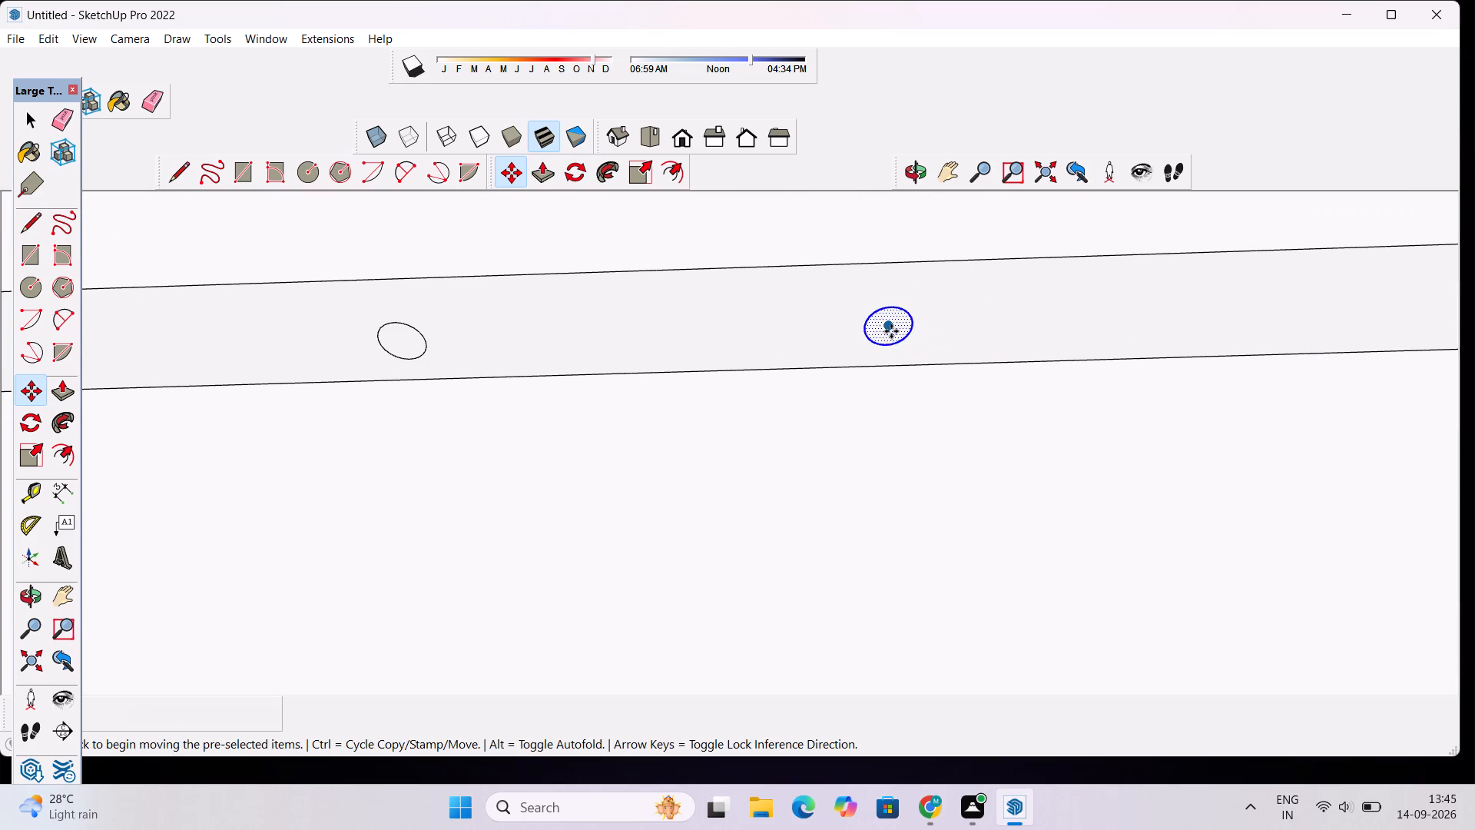
{"action": "left_click", "coordinate": [890, 329]}
{"action": "scroll", "coordinate": [958, 329], "scroll_direction": "down", "scroll_amount": 8}
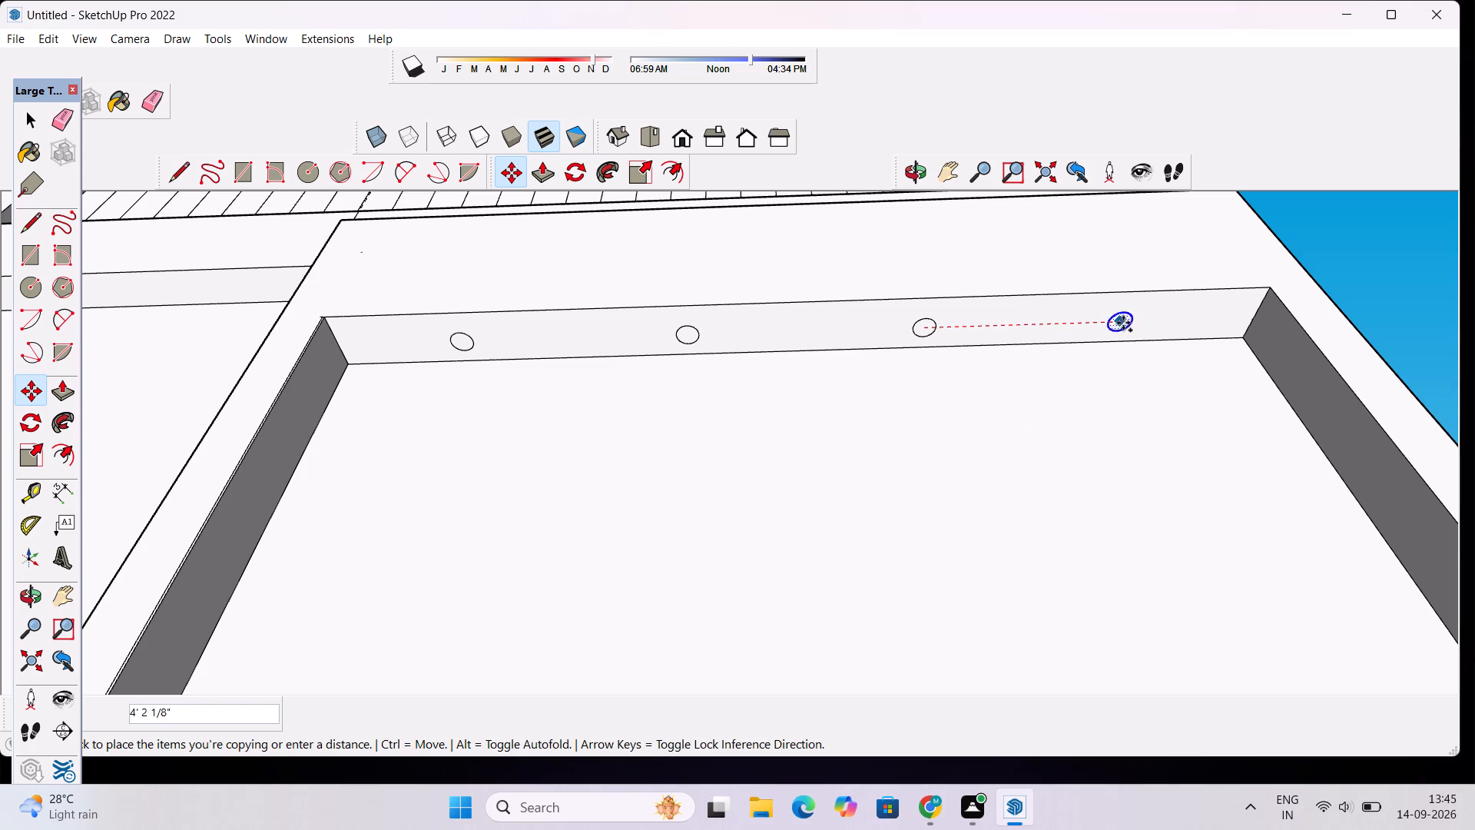
{"action": "left_click", "coordinate": [1144, 318]}
{"action": "scroll", "coordinate": [857, 350], "scroll_direction": "down", "scroll_amount": 4}
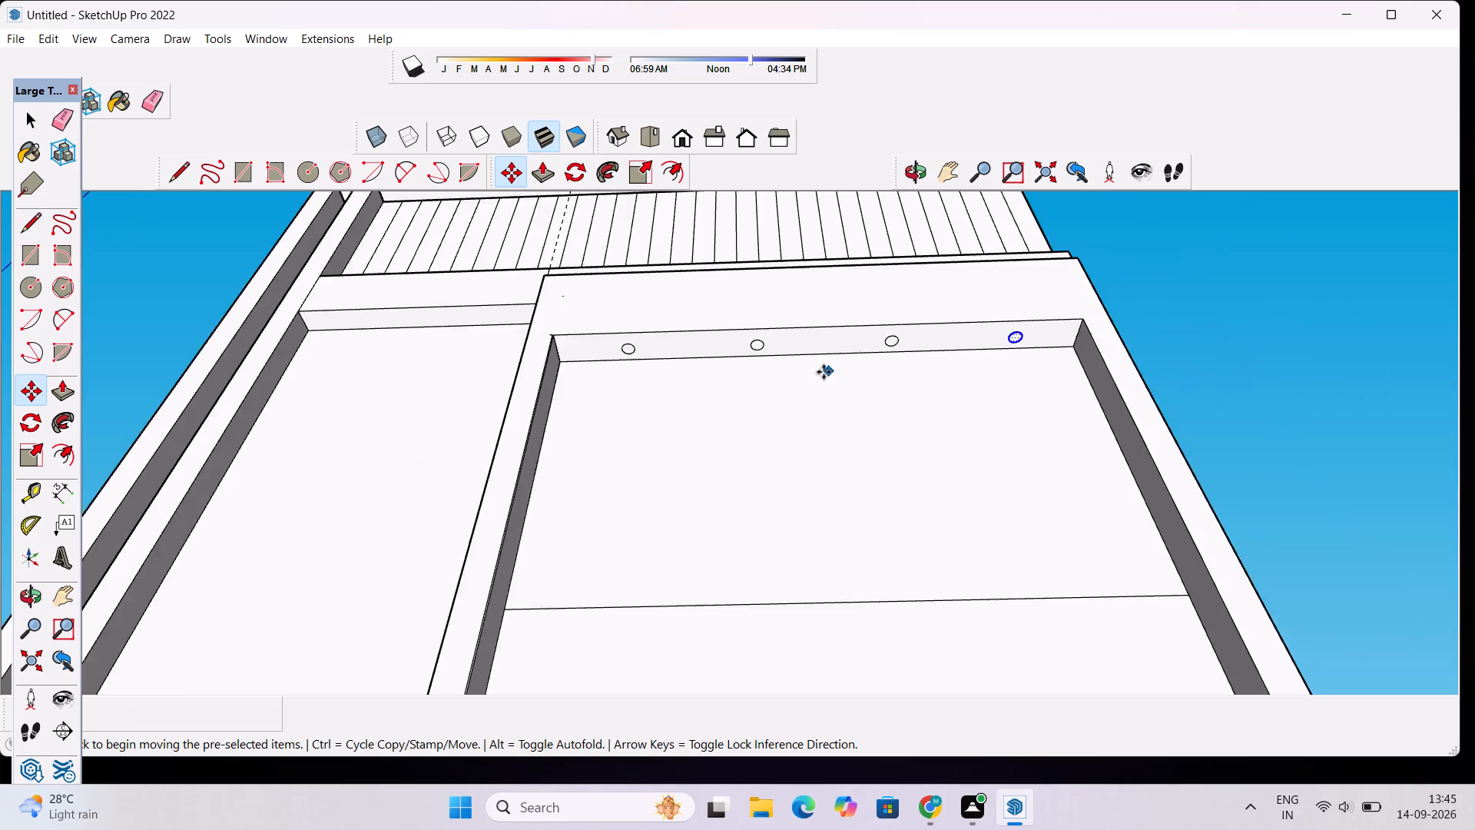
{"action": "scroll", "coordinate": [824, 372], "scroll_direction": "down", "scroll_amount": 8}
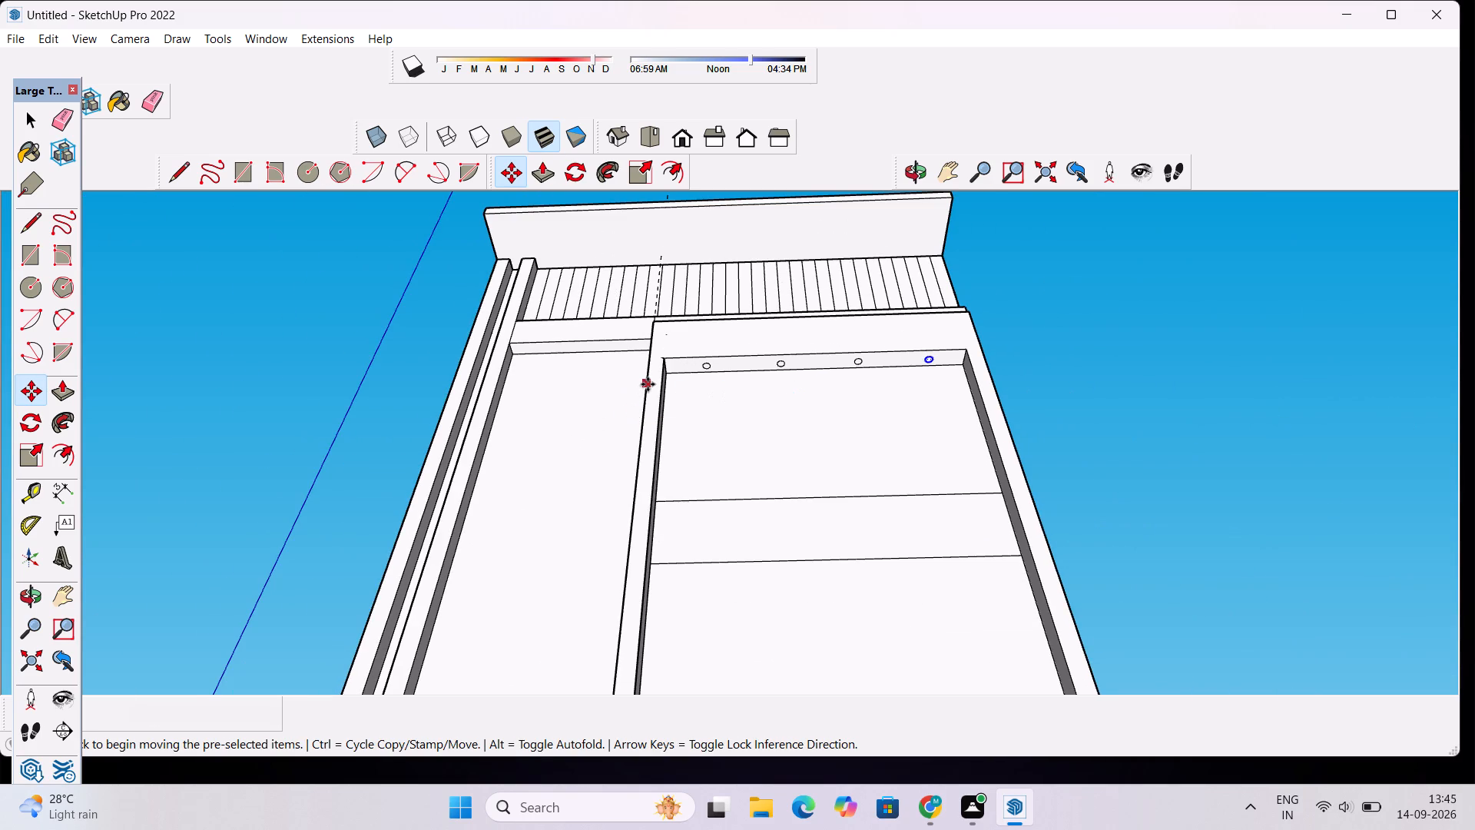
{"action": "key", "text": "space"}
Draw a circle of 4" radius on the underside of the roof overhang, near the end with the twin pillars.
{"action": "scroll", "coordinate": [625, 232], "scroll_direction": "up", "scroll_amount": 4}
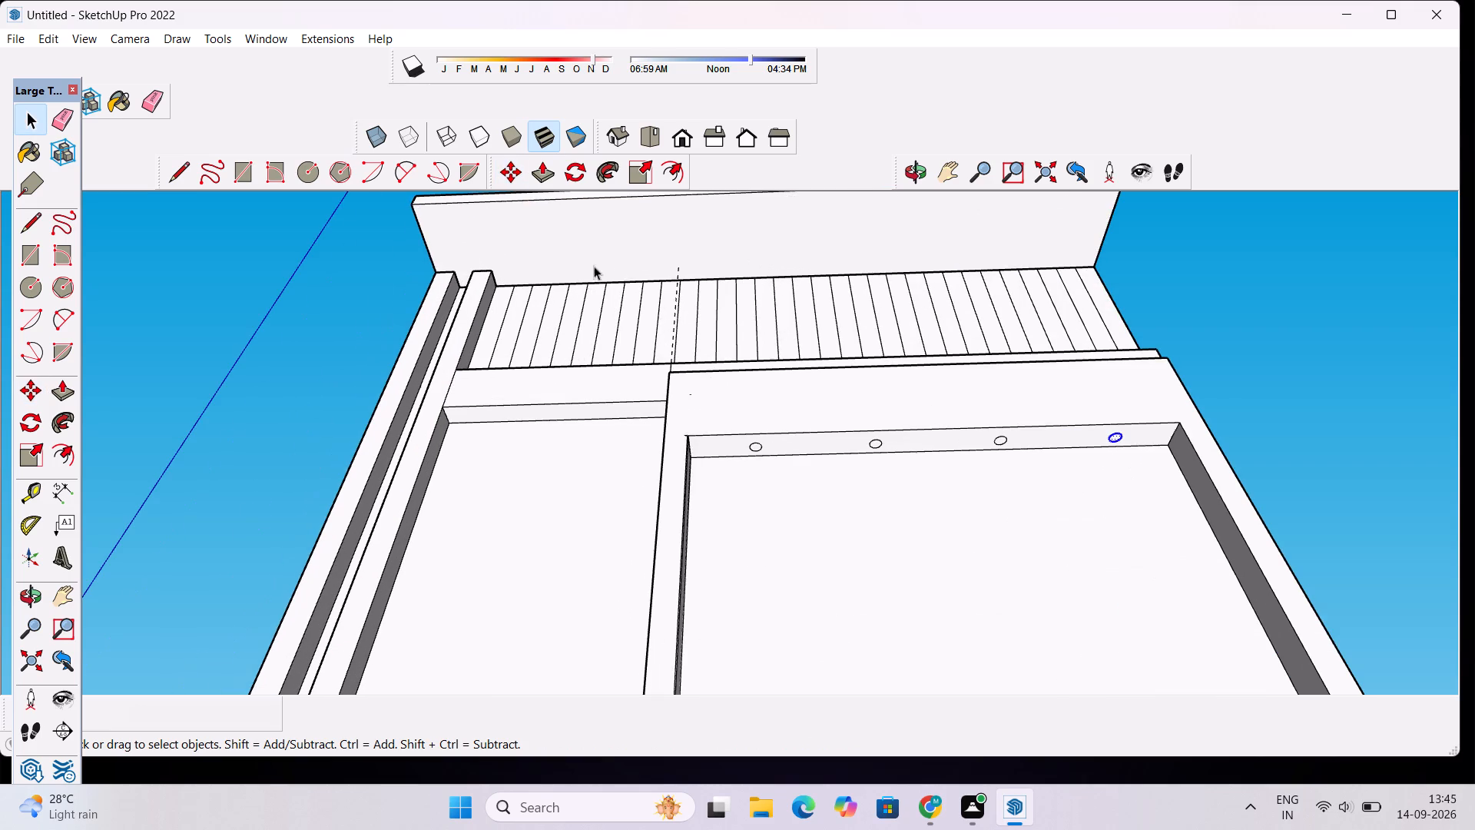
{"action": "key", "text": "c"}
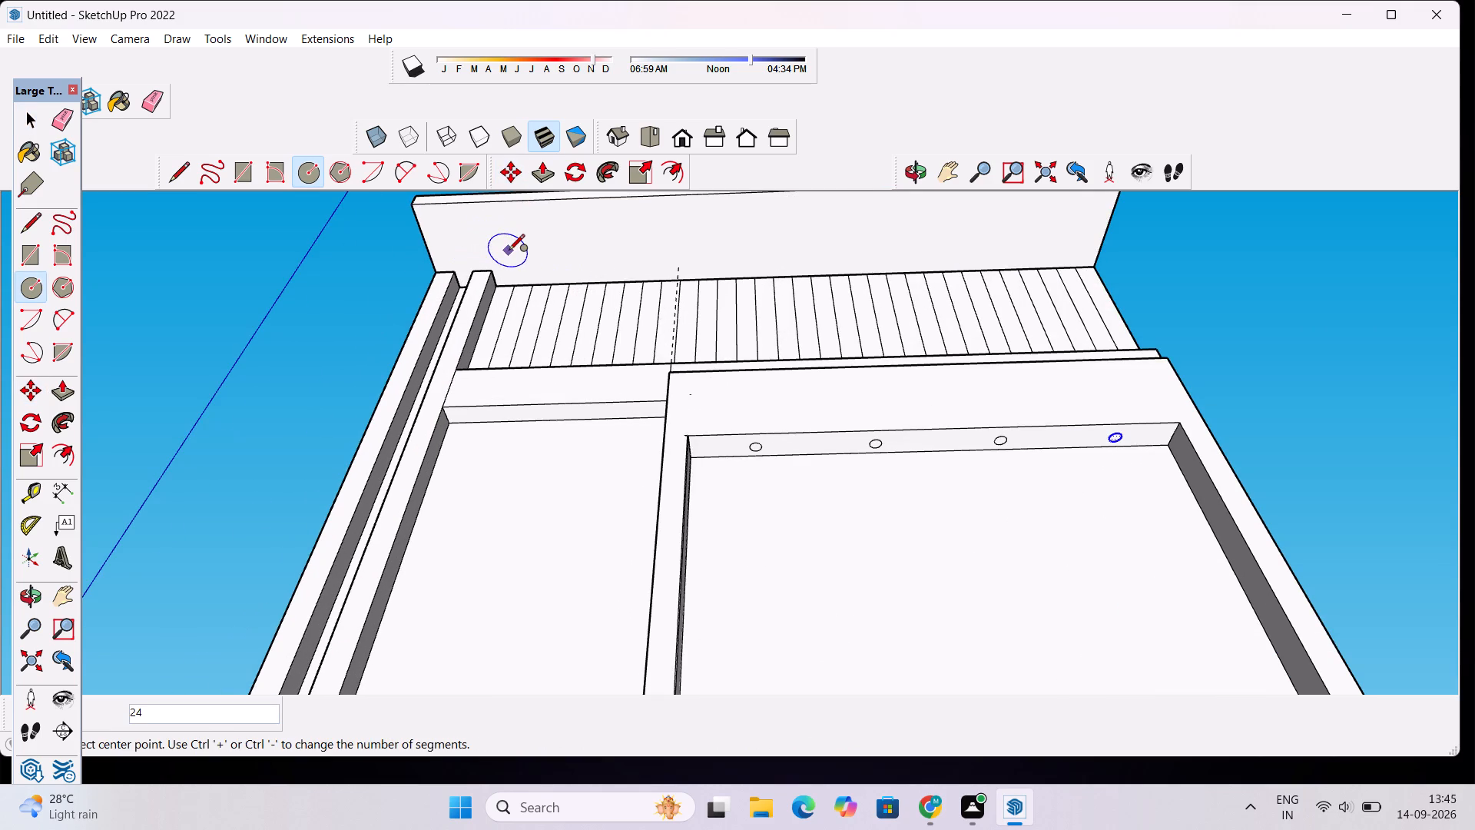
{"action": "scroll", "coordinate": [512, 253], "scroll_direction": "down", "scroll_amount": 2}
{"action": "scroll", "coordinate": [525, 232], "scroll_direction": "up", "scroll_amount": 6}
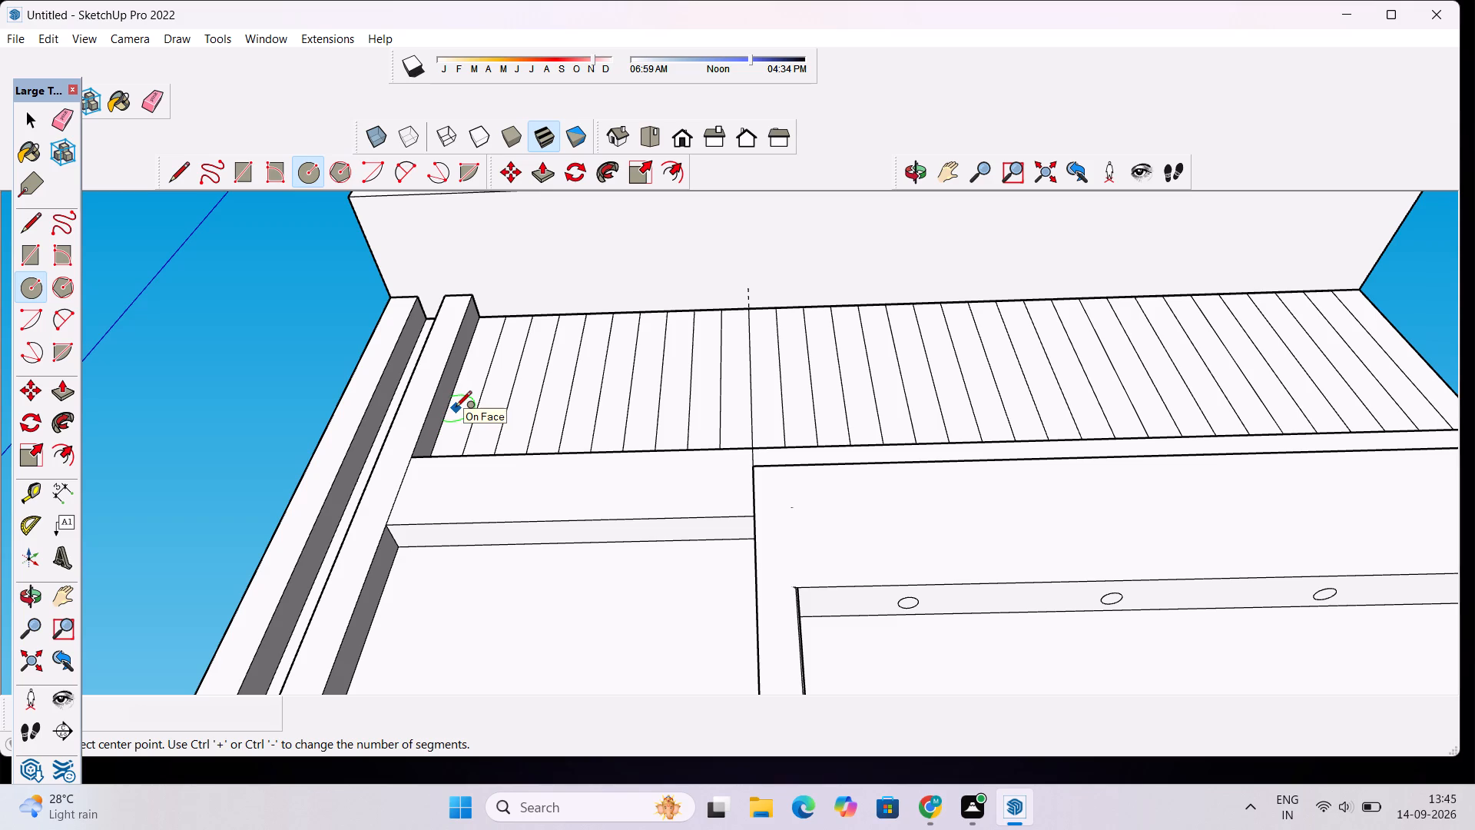
{"action": "scroll", "coordinate": [523, 317], "scroll_direction": "down", "scroll_amount": 3}
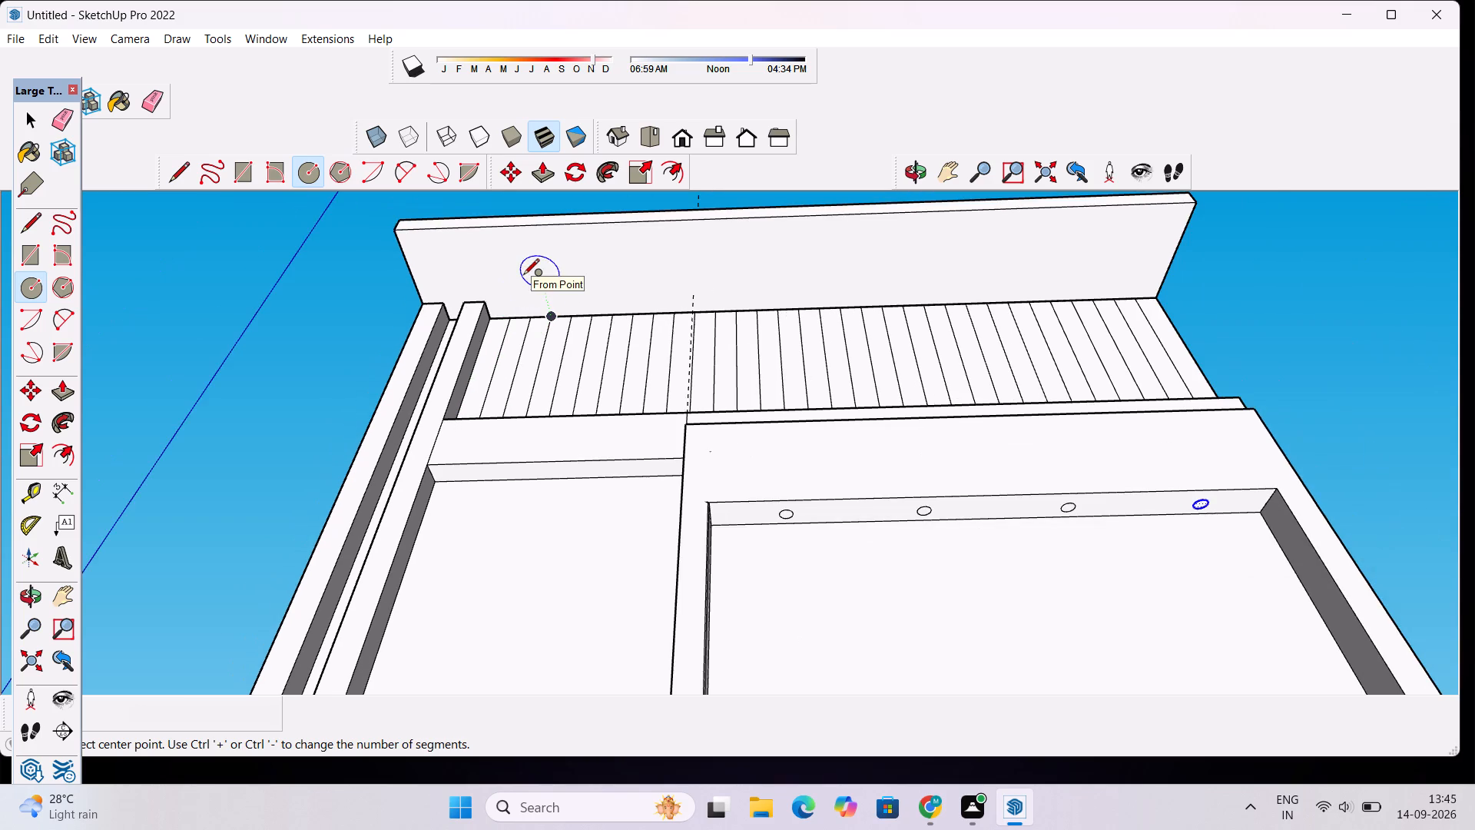
{"action": "scroll", "coordinate": [523, 276], "scroll_direction": "up", "scroll_amount": 6}
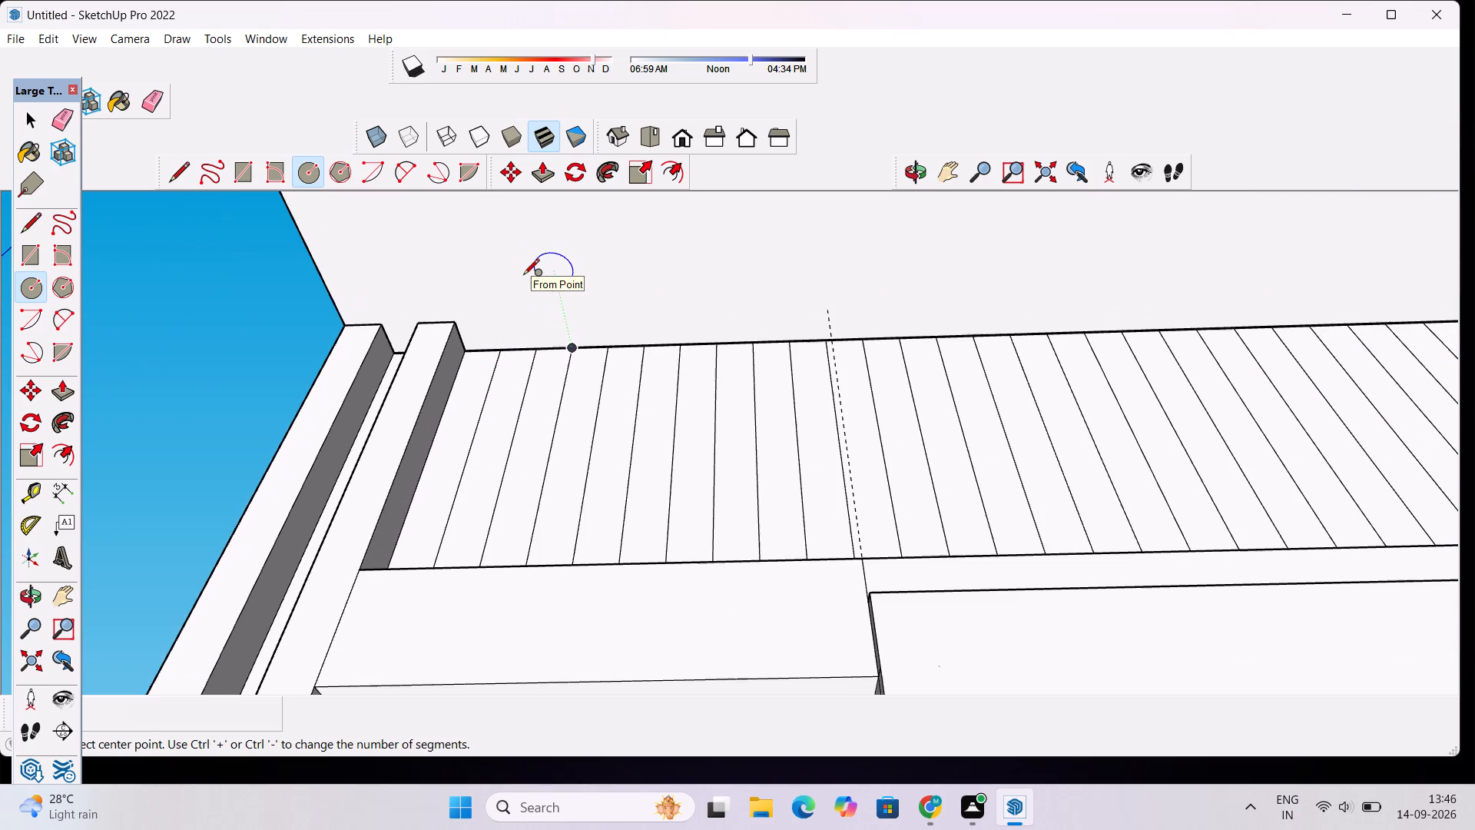
{"action": "scroll", "coordinate": [523, 276], "scroll_direction": "down", "scroll_amount": 4}
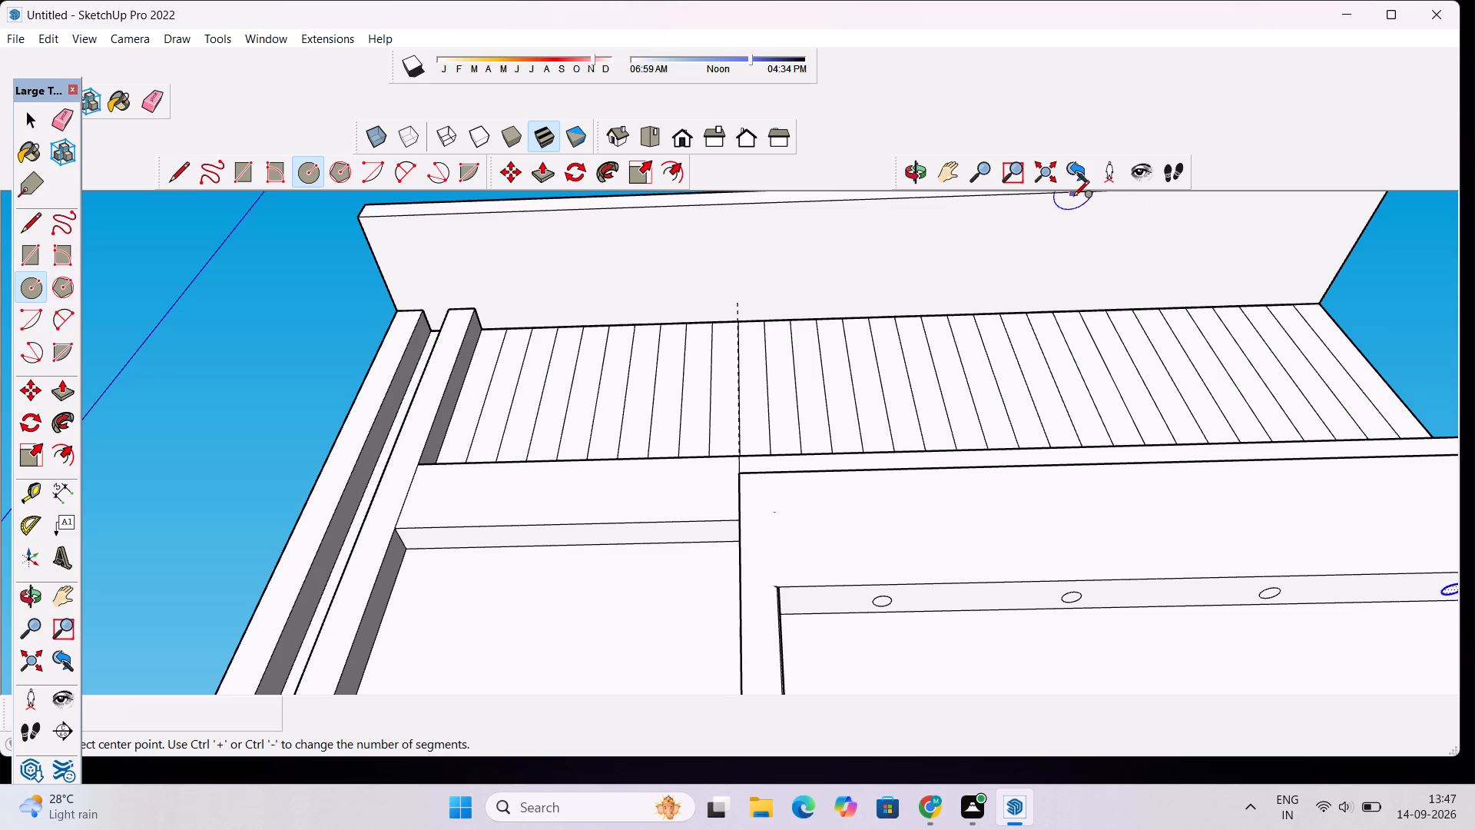
{"action": "scroll", "coordinate": [539, 279], "scroll_direction": "down", "scroll_amount": 1}
{"action": "left_click", "coordinate": [539, 279]}
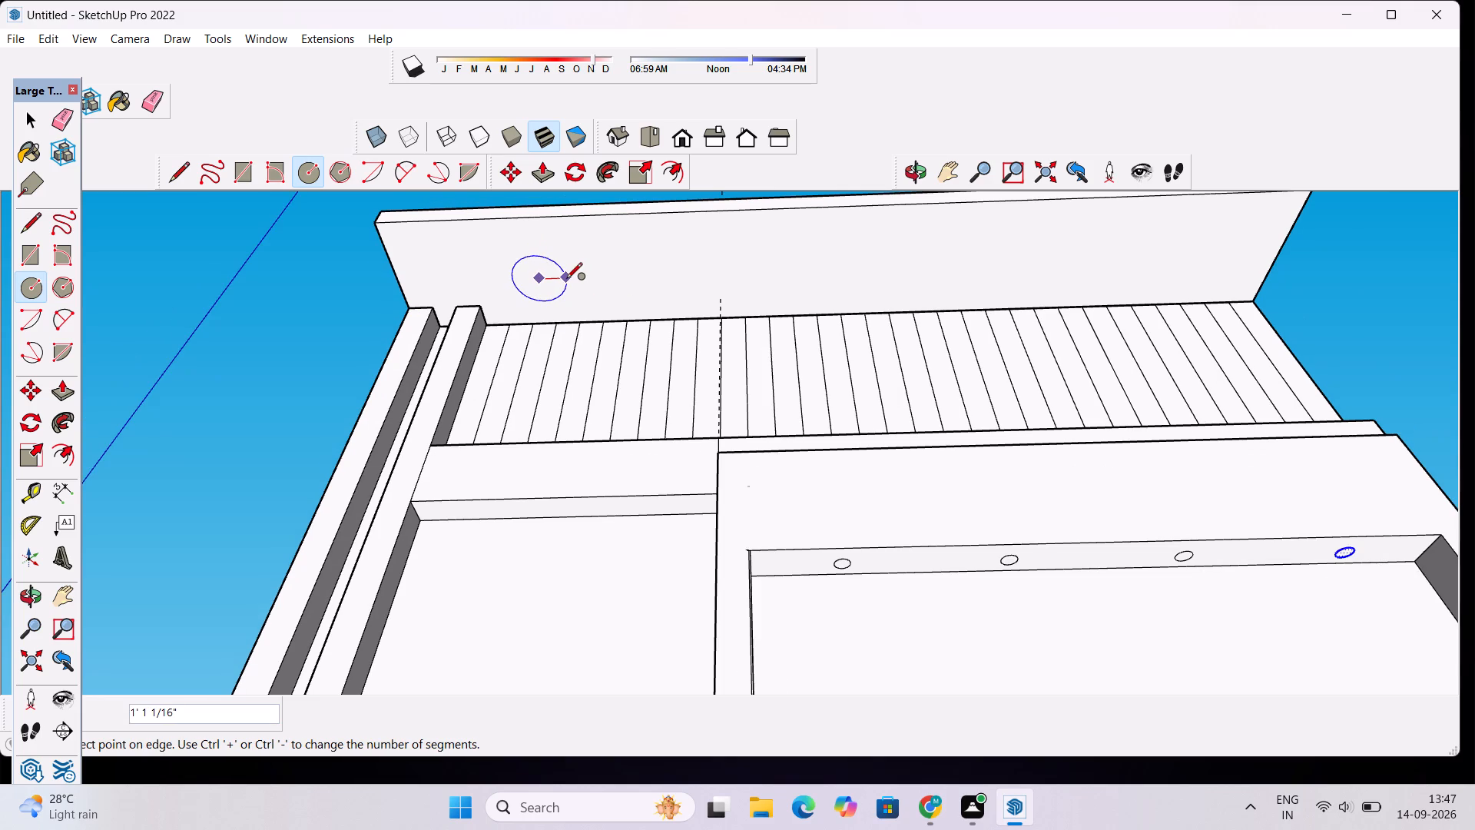
{"action": "type", "text": "4\""}
{"action": "key", "text": "Return"}
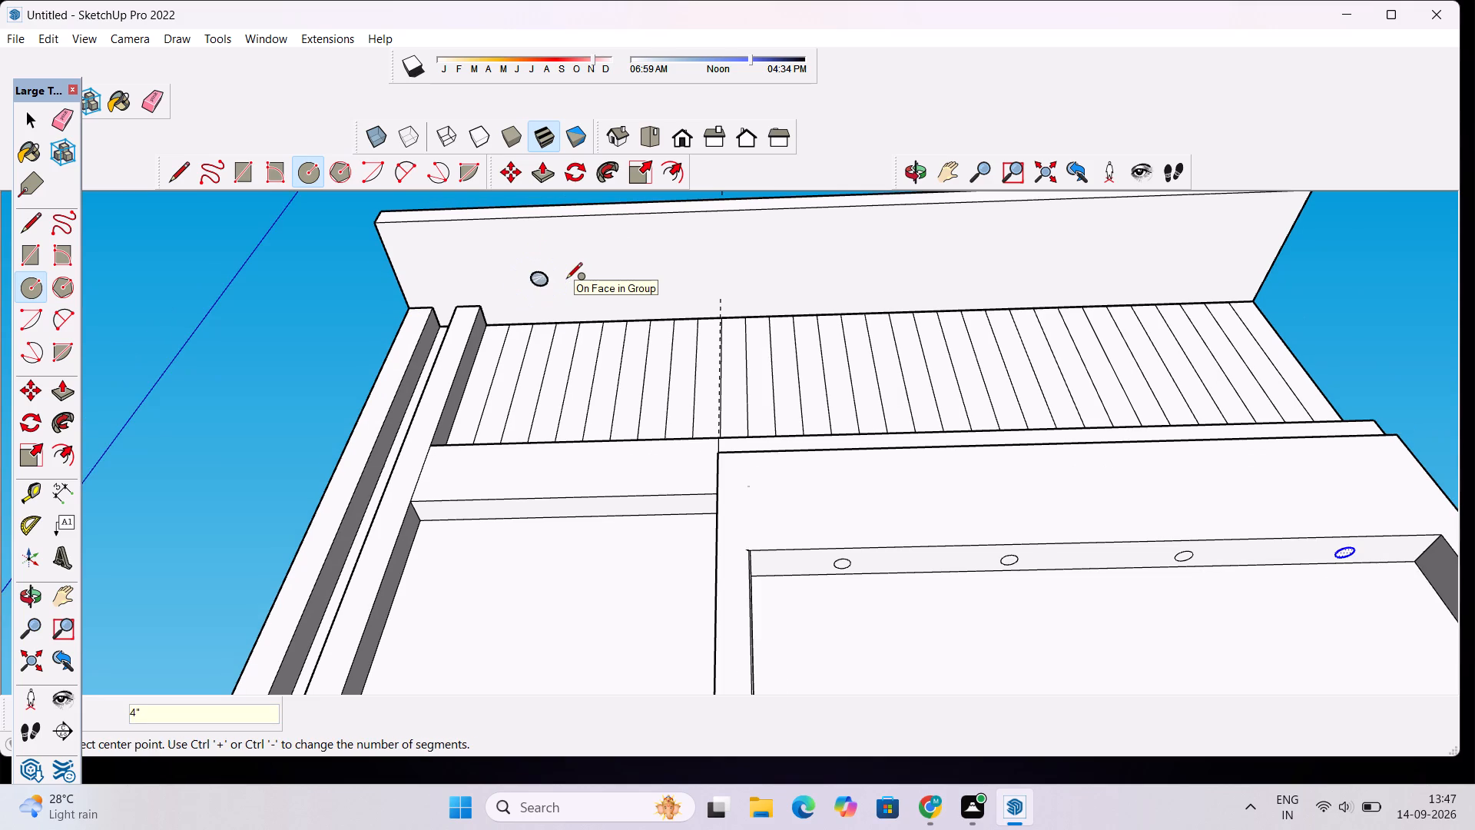
Examine the circle on the underside of the roof overhang from several angles.
{"action": "scroll", "coordinate": [549, 281], "scroll_direction": "up", "scroll_amount": 10}
{"action": "key", "text": "space"}
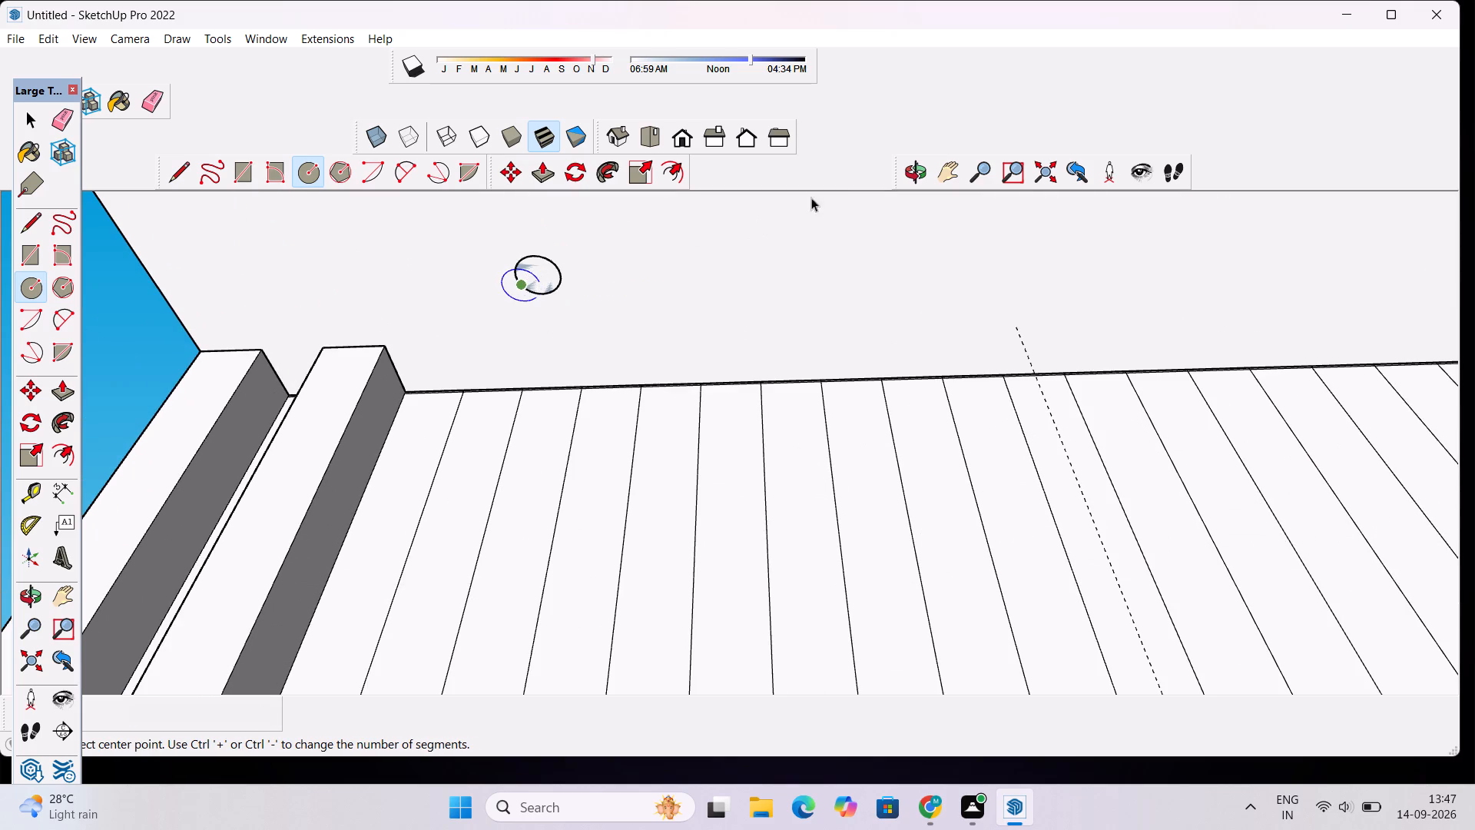
{"action": "left_click", "coordinate": [913, 174]}
{"action": "left_click_drag", "start_coordinate": [729, 331], "coordinate": [713, 437]}
{"action": "scroll", "coordinate": [679, 437], "scroll_direction": "down", "scroll_amount": 10}
{"action": "left_click_drag", "start_coordinate": [674, 433], "coordinate": [647, 589]}
{"action": "left_click_drag", "start_coordinate": [731, 379], "coordinate": [717, 517]}
{"action": "scroll", "coordinate": [730, 407], "scroll_direction": "up", "scroll_amount": 3}
{"action": "left_click_drag", "start_coordinate": [602, 440], "coordinate": [746, 236]}
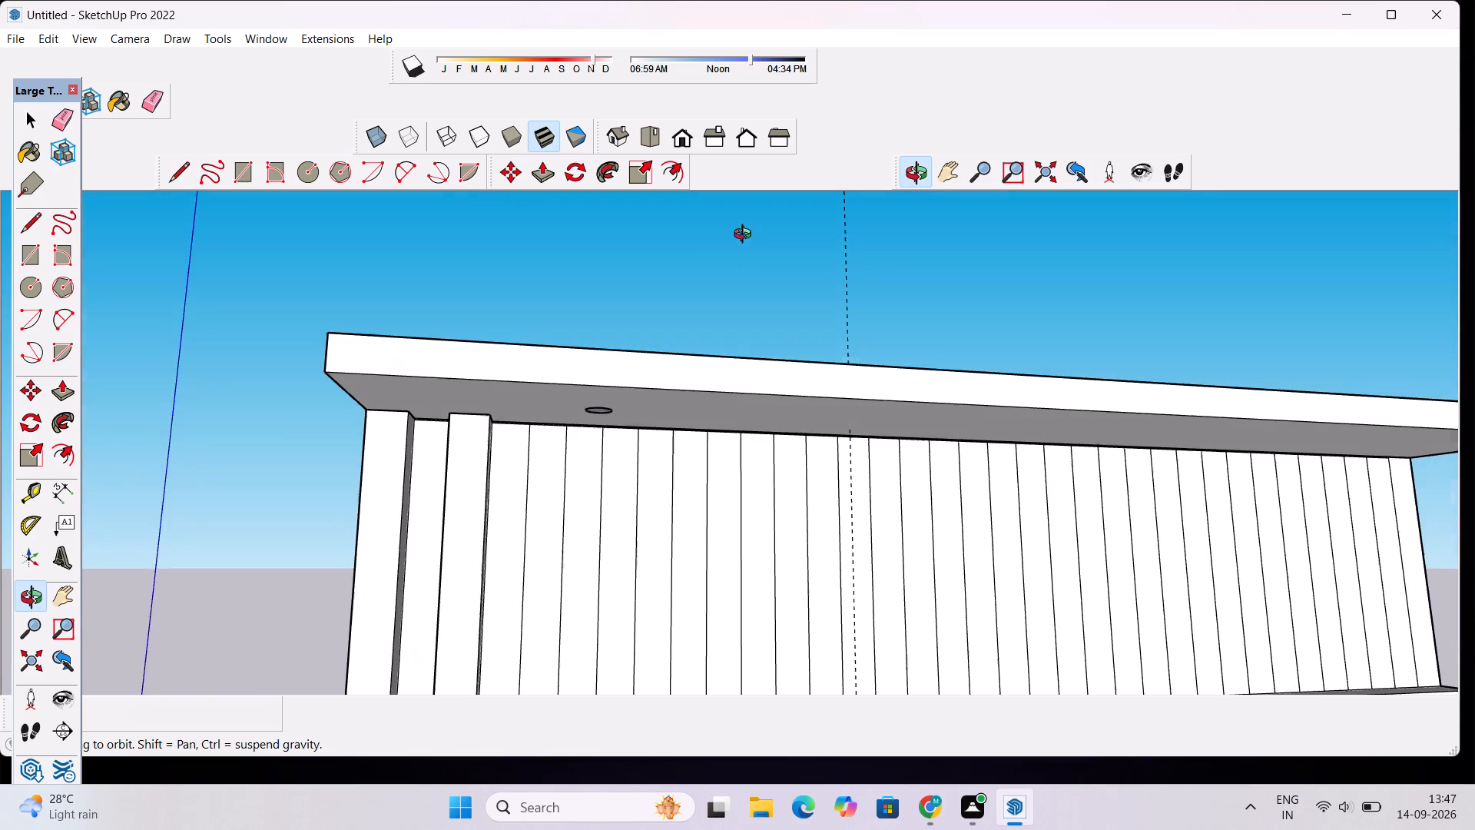
{"action": "left_click_drag", "start_coordinate": [746, 236], "coordinate": [747, 234]}
{"action": "scroll", "coordinate": [734, 391], "scroll_direction": "up", "scroll_amount": 4}
{"action": "left_click_drag", "start_coordinate": [718, 438], "coordinate": [682, 357]}
{"action": "scroll", "coordinate": [666, 380], "scroll_direction": "up", "scroll_amount": 4}
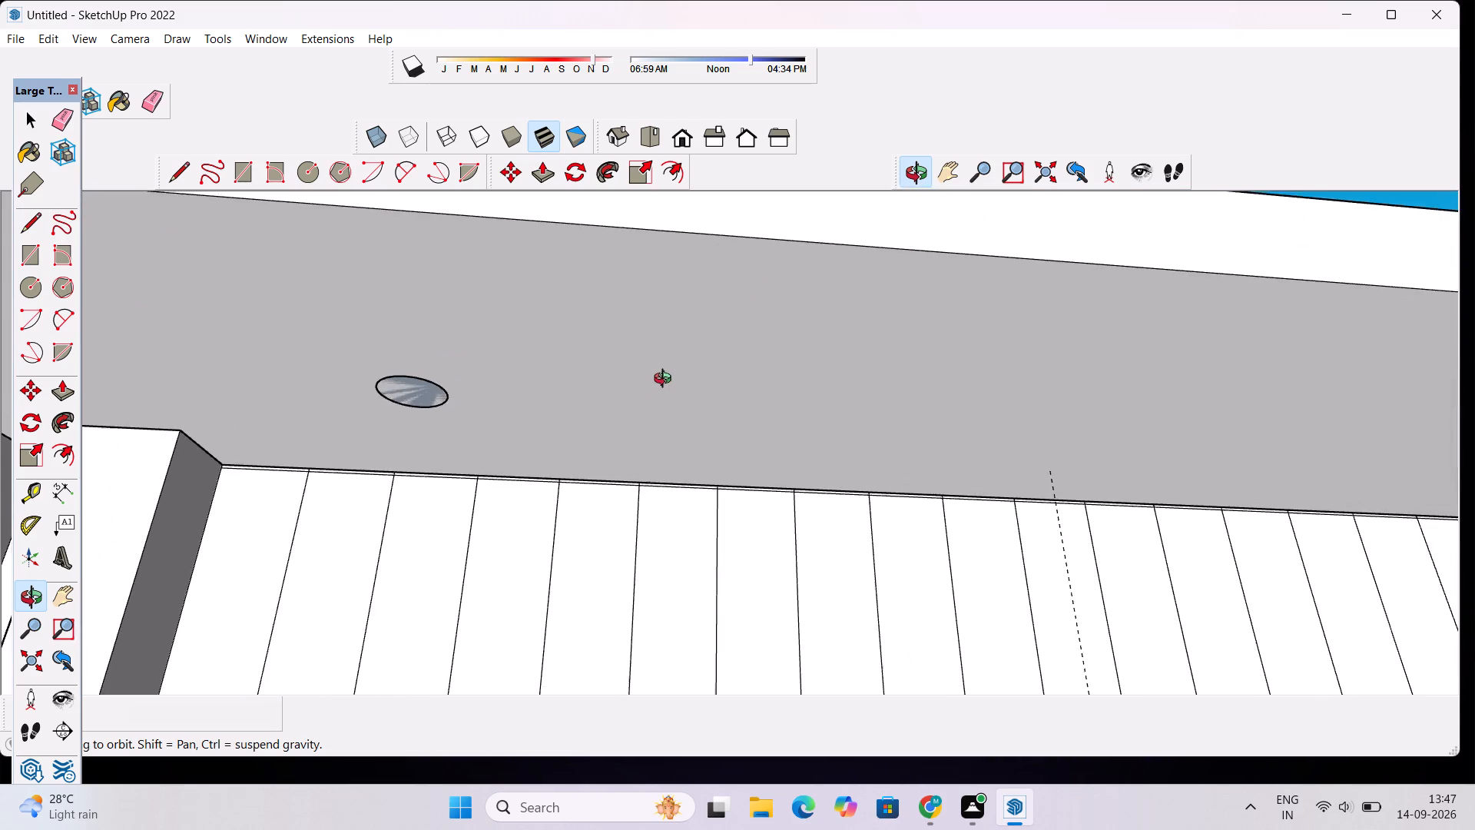
{"action": "scroll", "coordinate": [666, 380], "scroll_direction": "up", "scroll_amount": 5}
{"action": "scroll", "coordinate": [603, 409], "scroll_direction": "down", "scroll_amount": 1}
{"action": "left_click_drag", "start_coordinate": [577, 416], "coordinate": [731, 394], "text": "shift"}
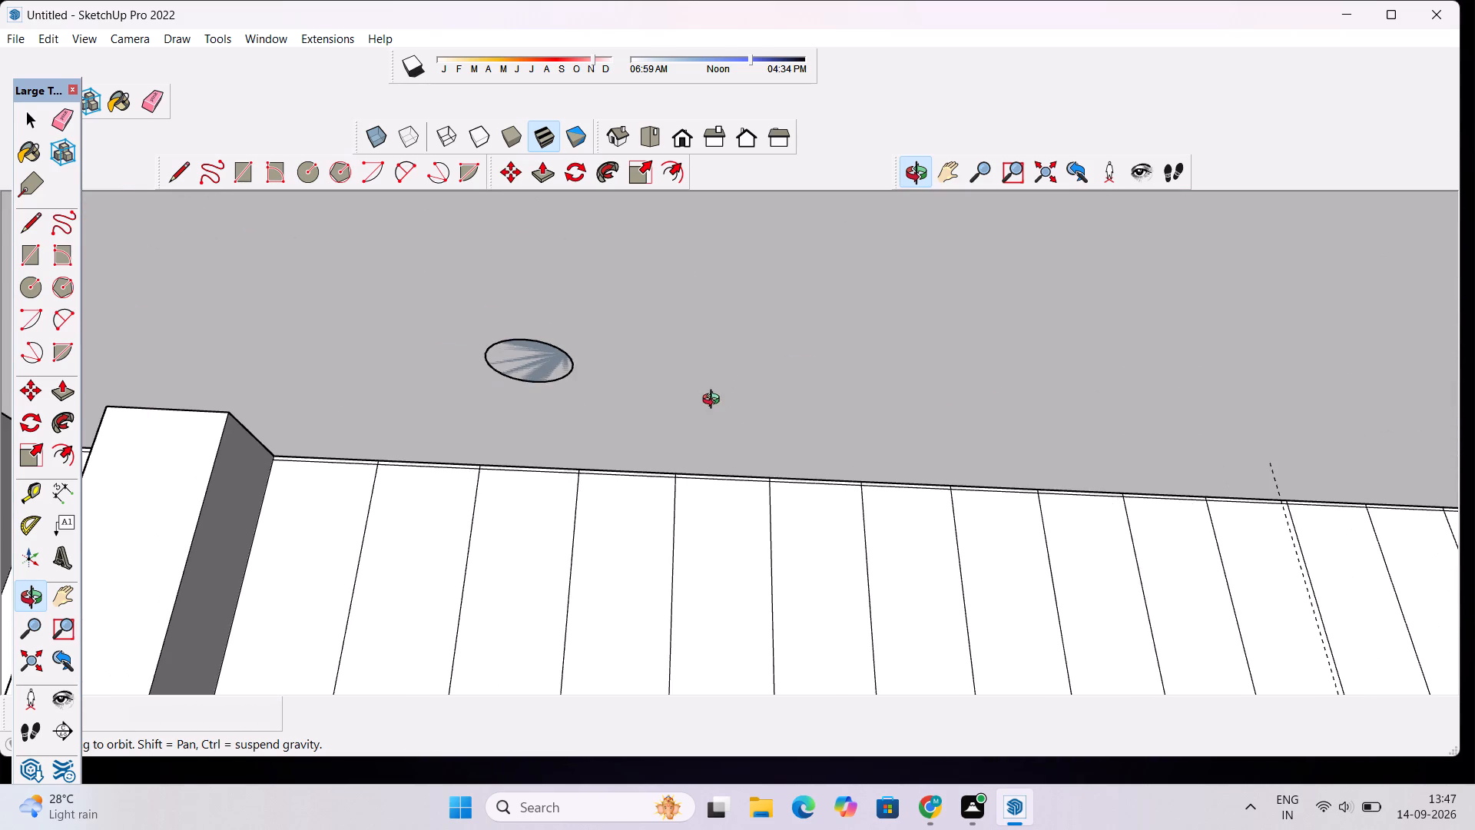
Explode the roof slab group so its faces and edges become directly editable.
{"action": "key", "text": "space"}
{"action": "left_click", "coordinate": [688, 383]}
{"action": "key", "text": "space"}
{"action": "left_click", "coordinate": [718, 377]}
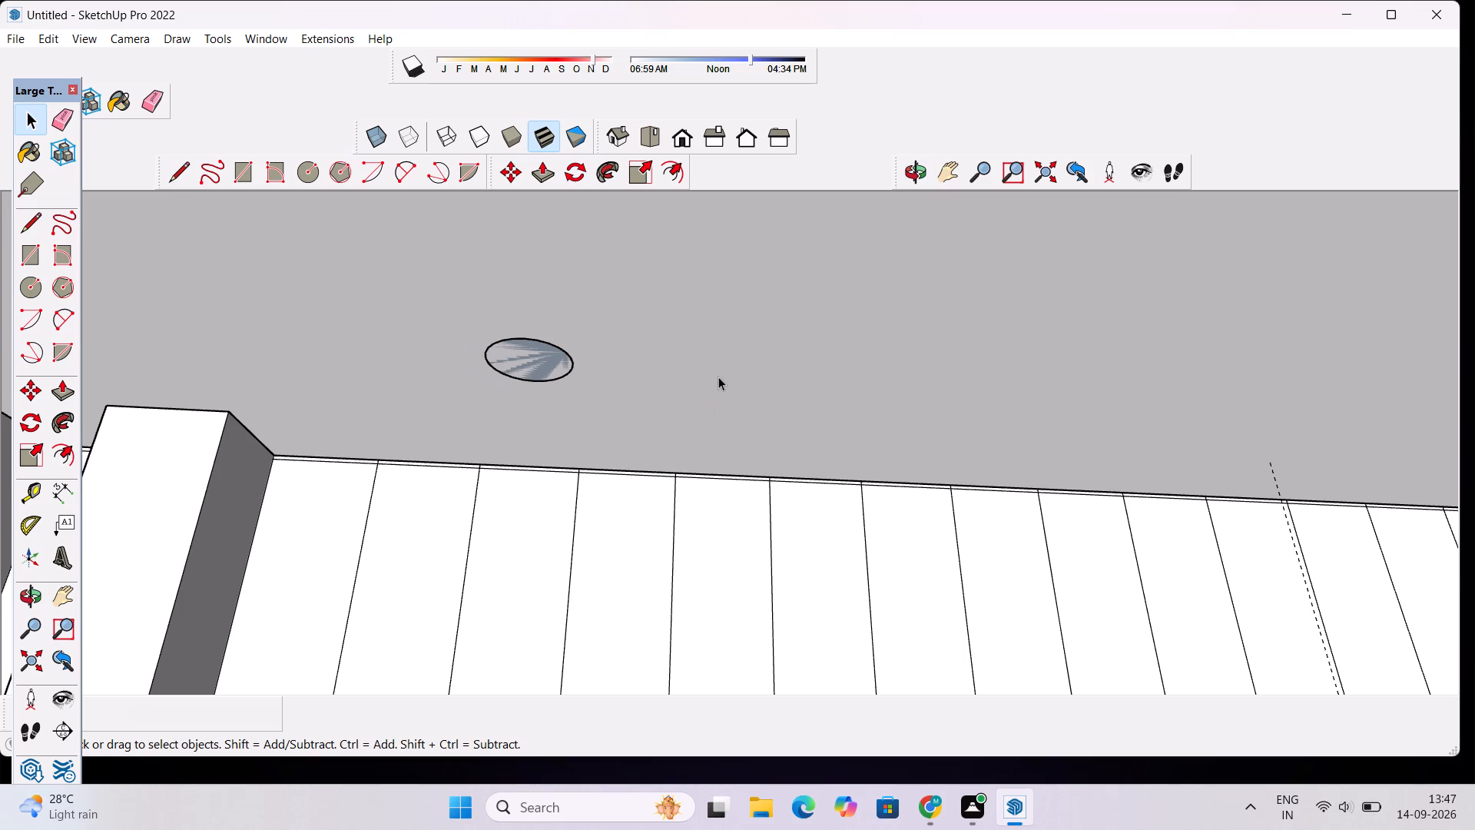
{"action": "scroll", "coordinate": [688, 341], "scroll_direction": "down", "scroll_amount": 9}
{"action": "left_click", "coordinate": [711, 345]}
{"action": "scroll", "coordinate": [633, 350], "scroll_direction": "up", "scroll_amount": 3}
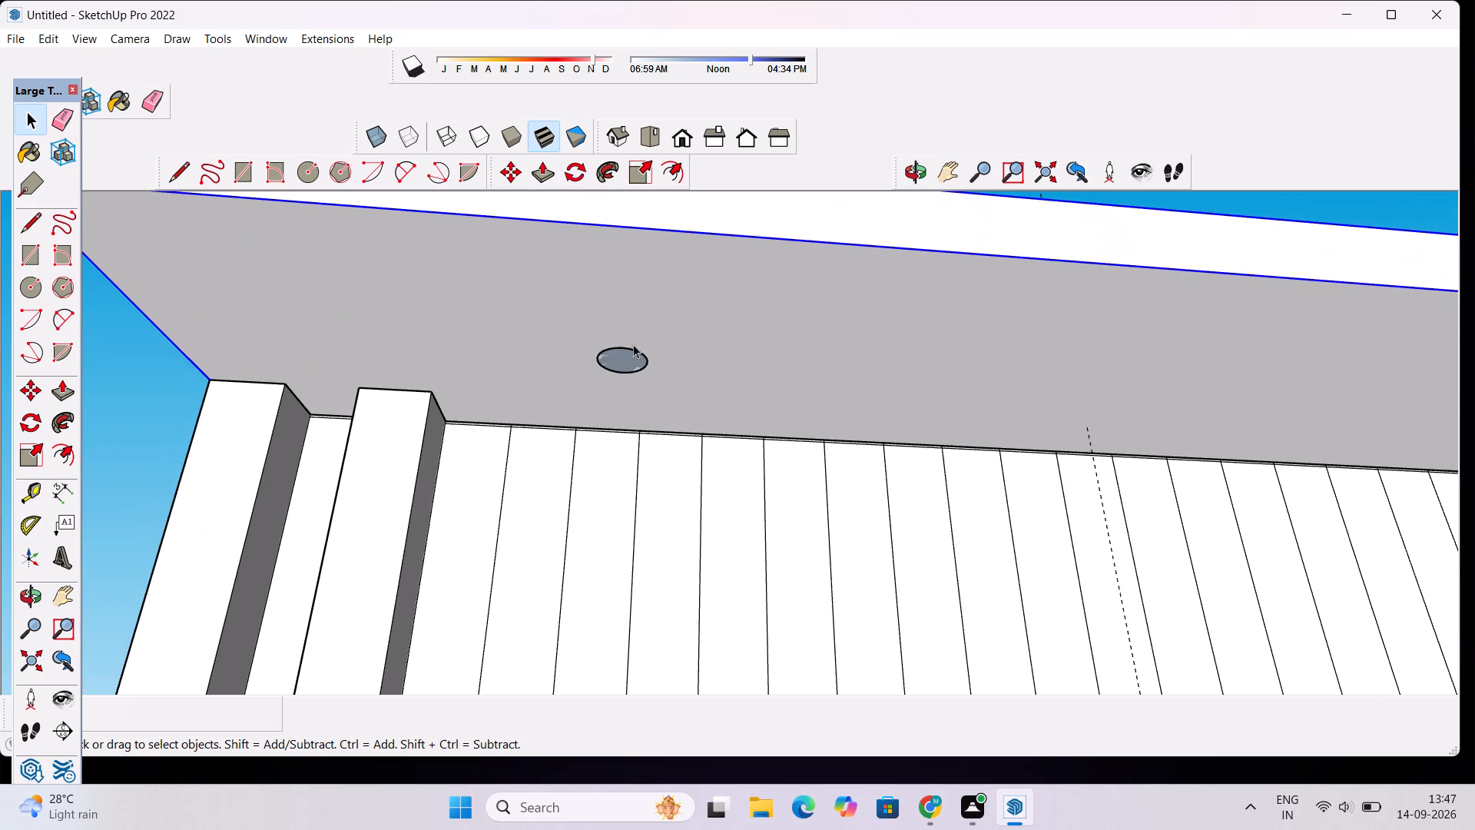
{"action": "key", "text": "space"}
{"action": "scroll", "coordinate": [565, 343], "scroll_direction": "down", "scroll_amount": 5}
{"action": "left_click", "coordinate": [905, 181]}
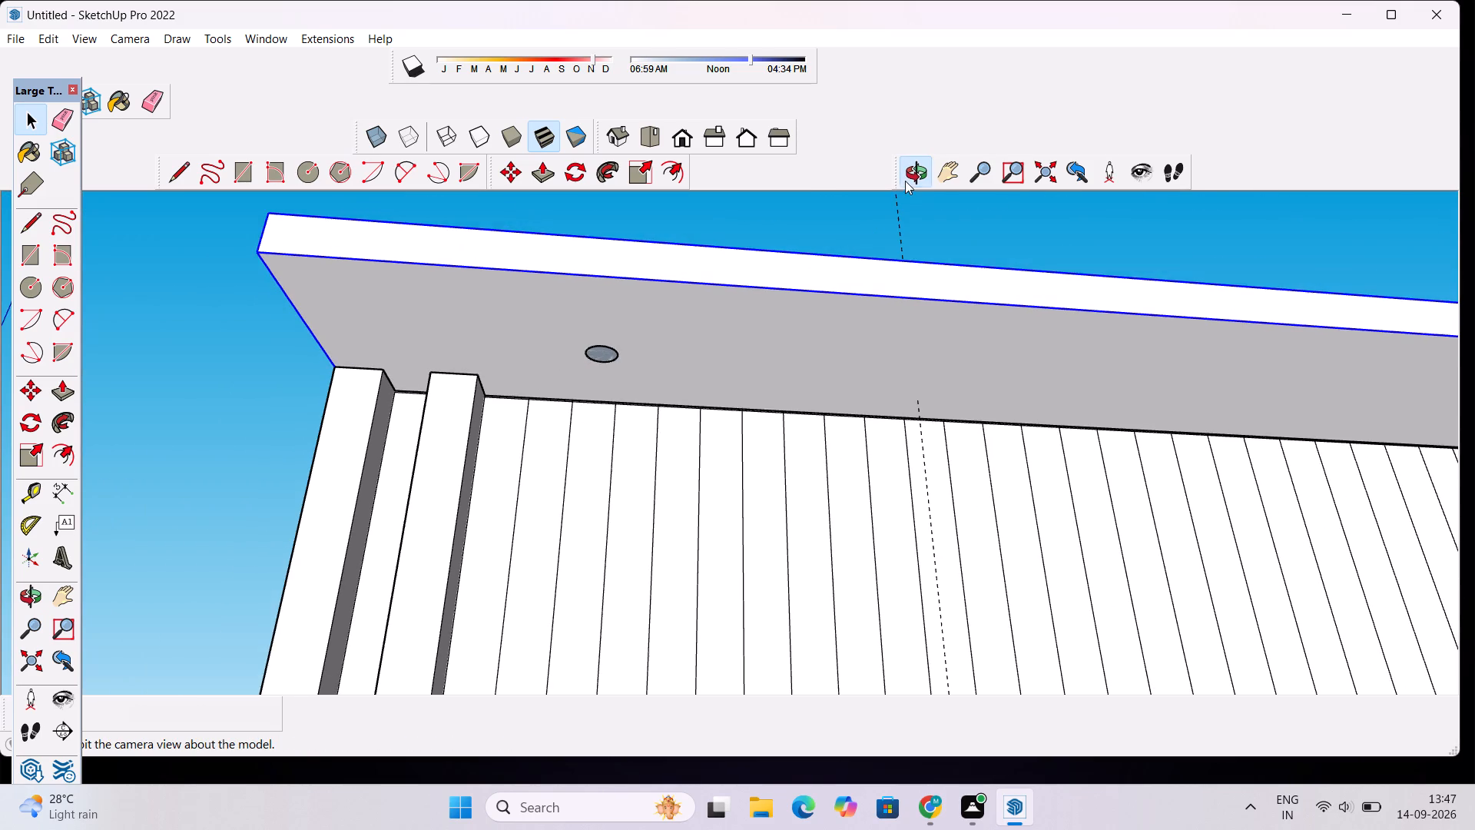
{"action": "left_click_drag", "start_coordinate": [876, 265], "coordinate": [831, 504]}
{"action": "right_click", "coordinate": [845, 417]}
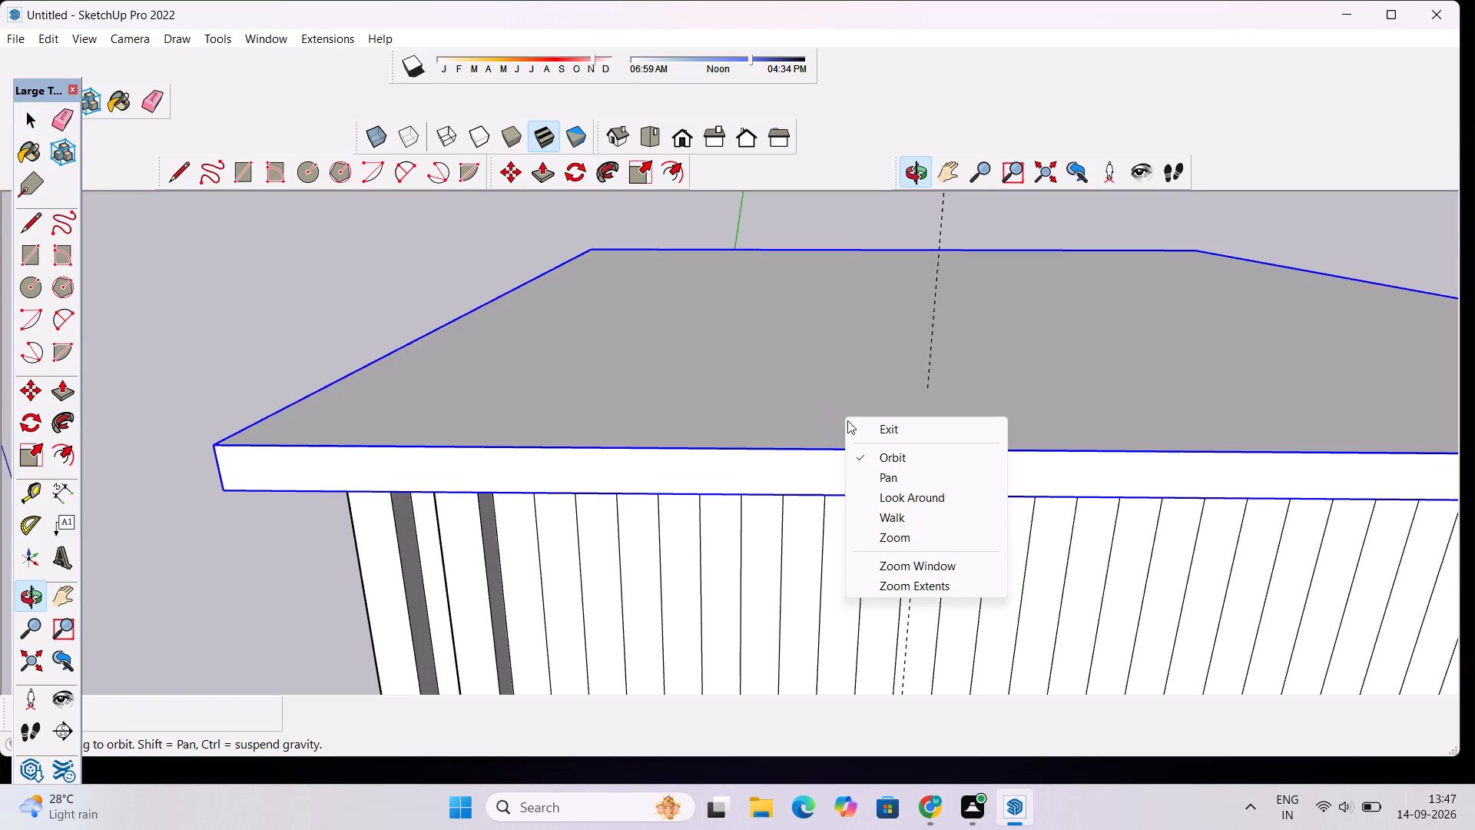
{"action": "left_click", "coordinate": [771, 383]}
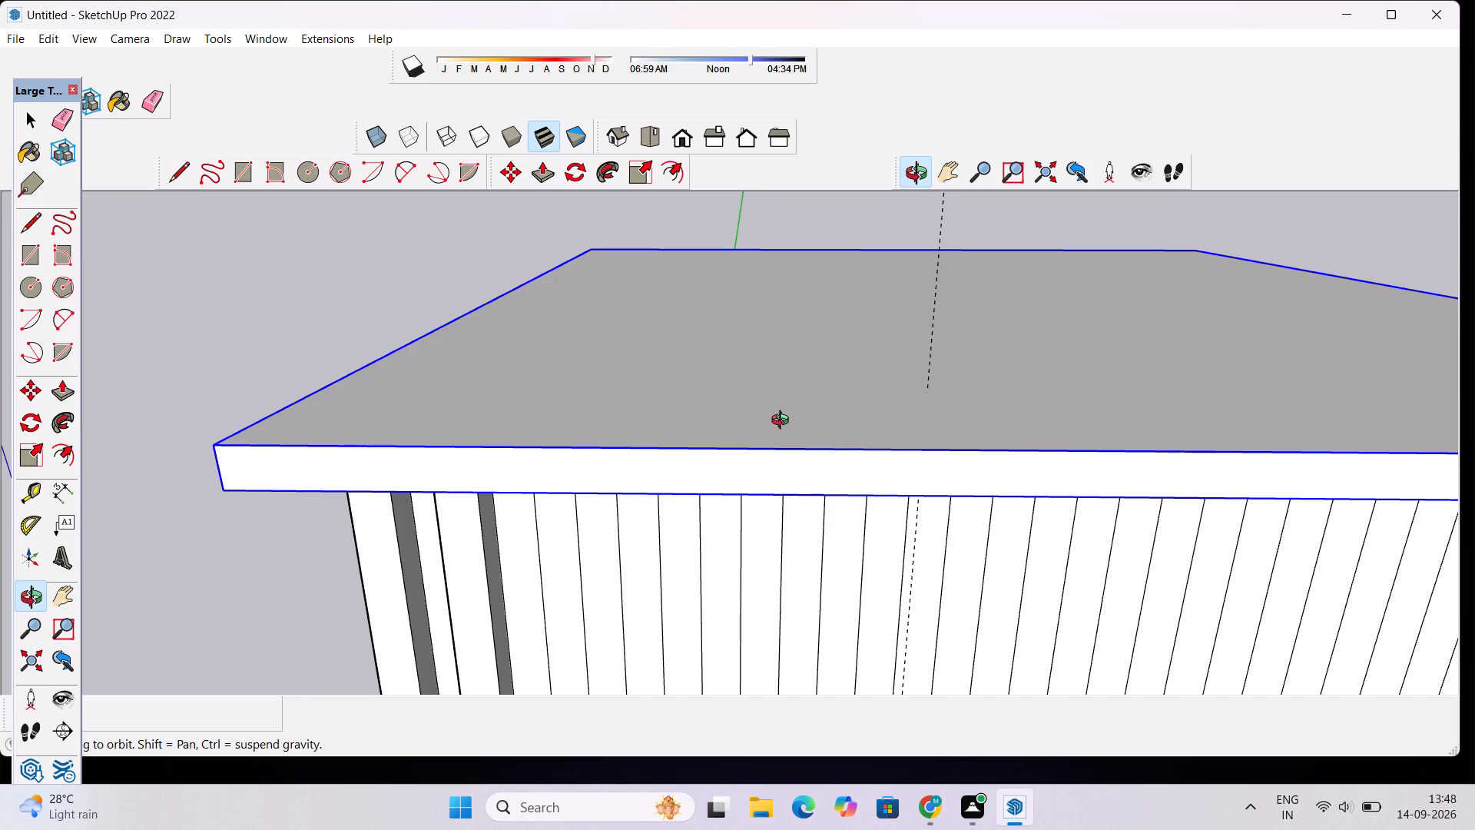
{"action": "key", "text": "space"}
{"action": "key", "text": "space"}
{"action": "right_click", "coordinate": [668, 392]}
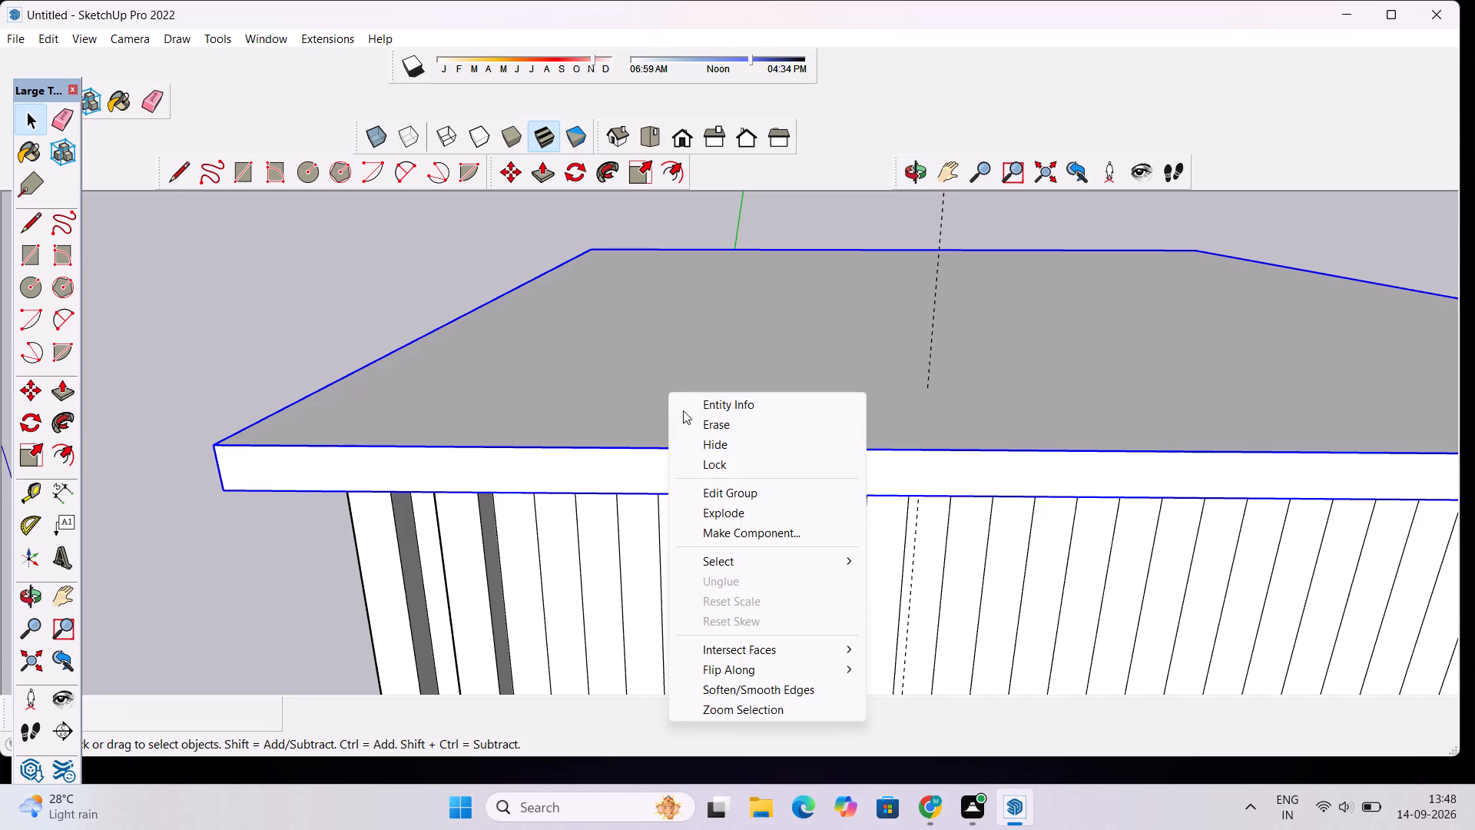
{"action": "left_click", "coordinate": [722, 506]}
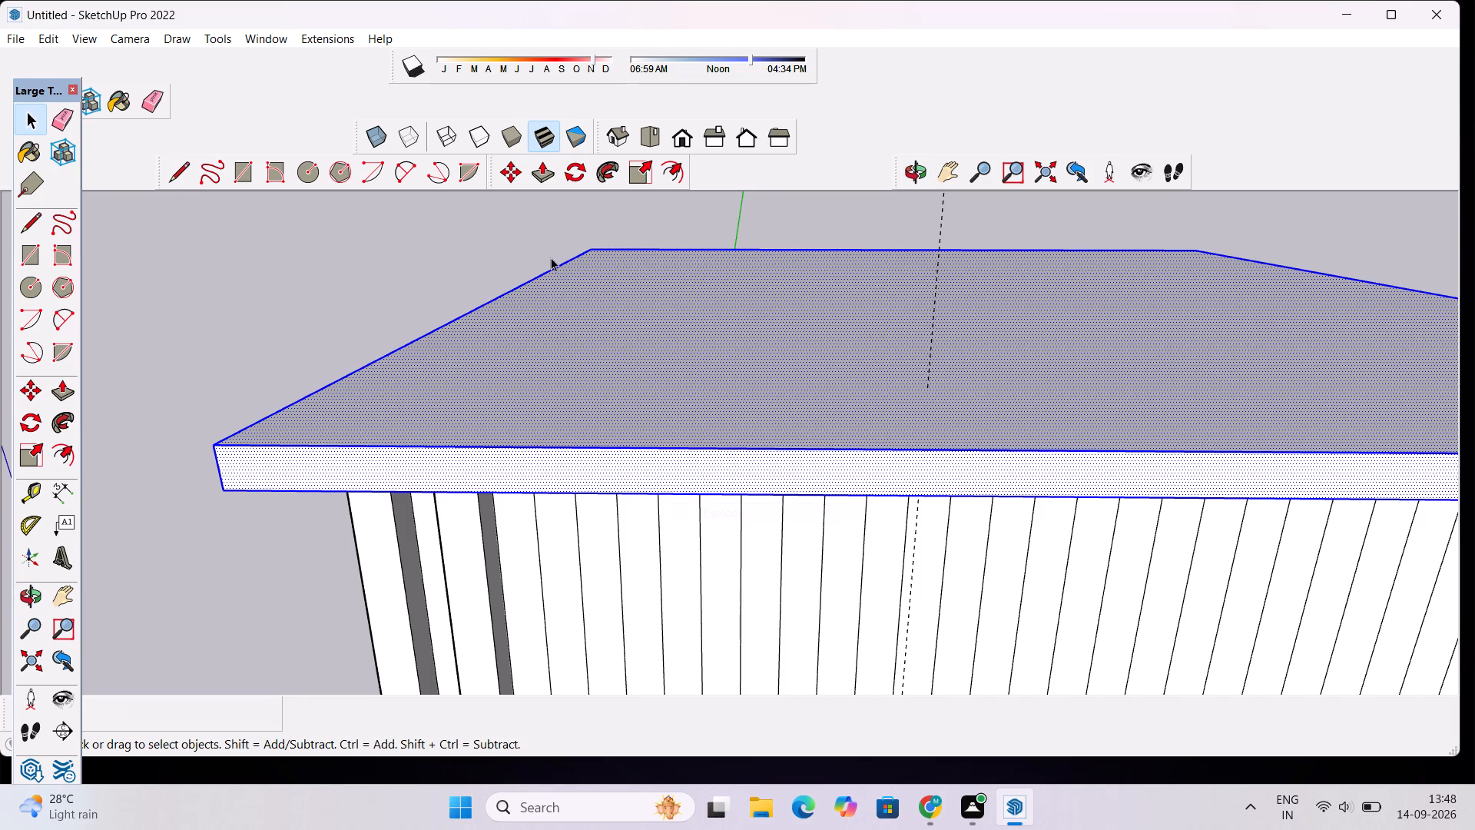
Delete the 4" radius circle from the underside of the roof overhang.
{"action": "left_click", "coordinate": [522, 262]}
{"action": "left_click", "coordinate": [922, 168]}
{"action": "left_click_drag", "start_coordinate": [797, 275], "coordinate": [844, 95]}
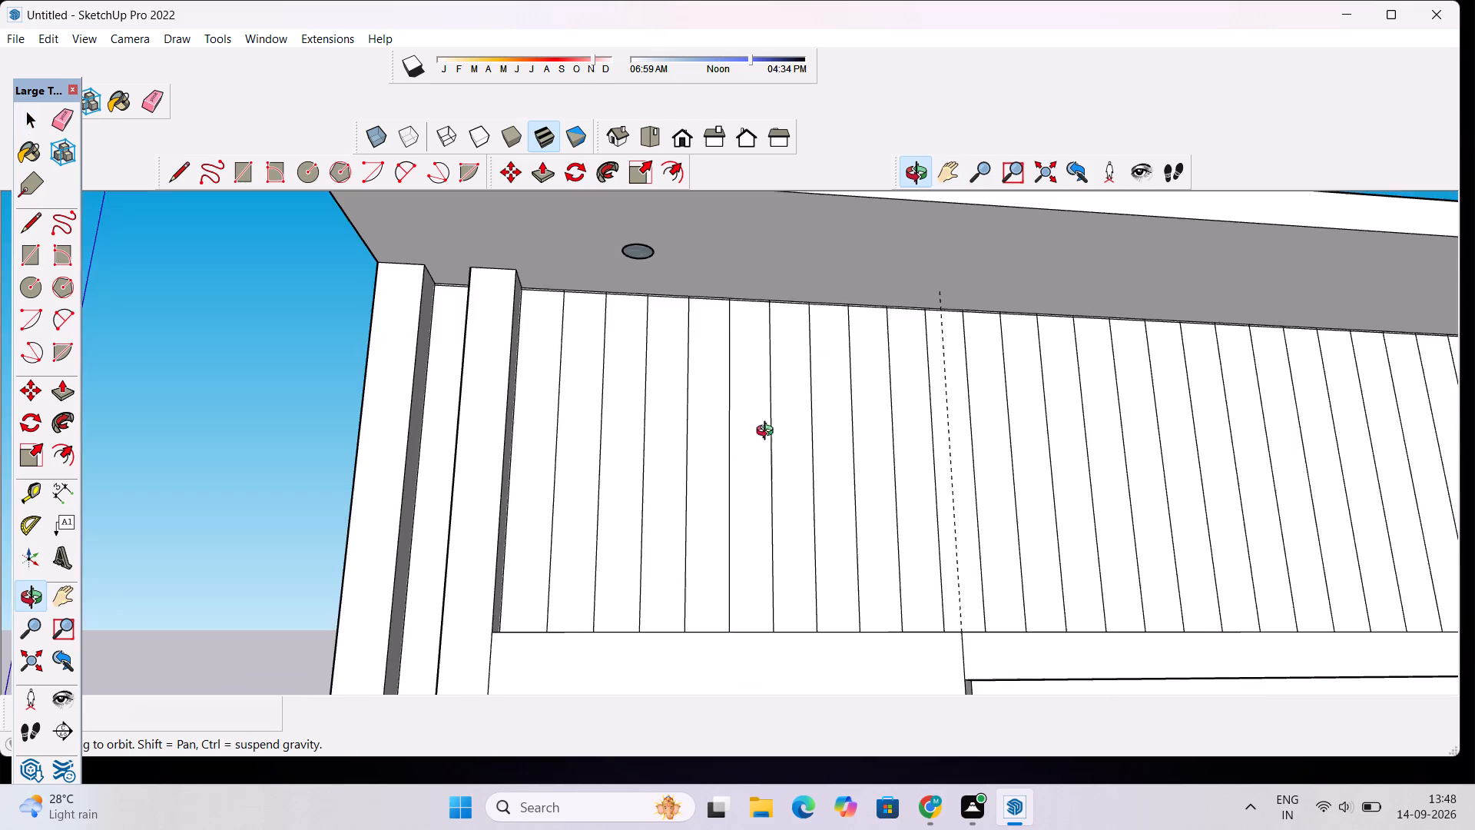
{"action": "left_click_drag", "start_coordinate": [751, 447], "coordinate": [728, 340]}
{"action": "scroll", "coordinate": [705, 335], "scroll_direction": "down", "scroll_amount": 3}
{"action": "left_click_drag", "start_coordinate": [694, 334], "coordinate": [678, 465]}
{"action": "scroll", "coordinate": [644, 421], "scroll_direction": "up", "scroll_amount": 8}
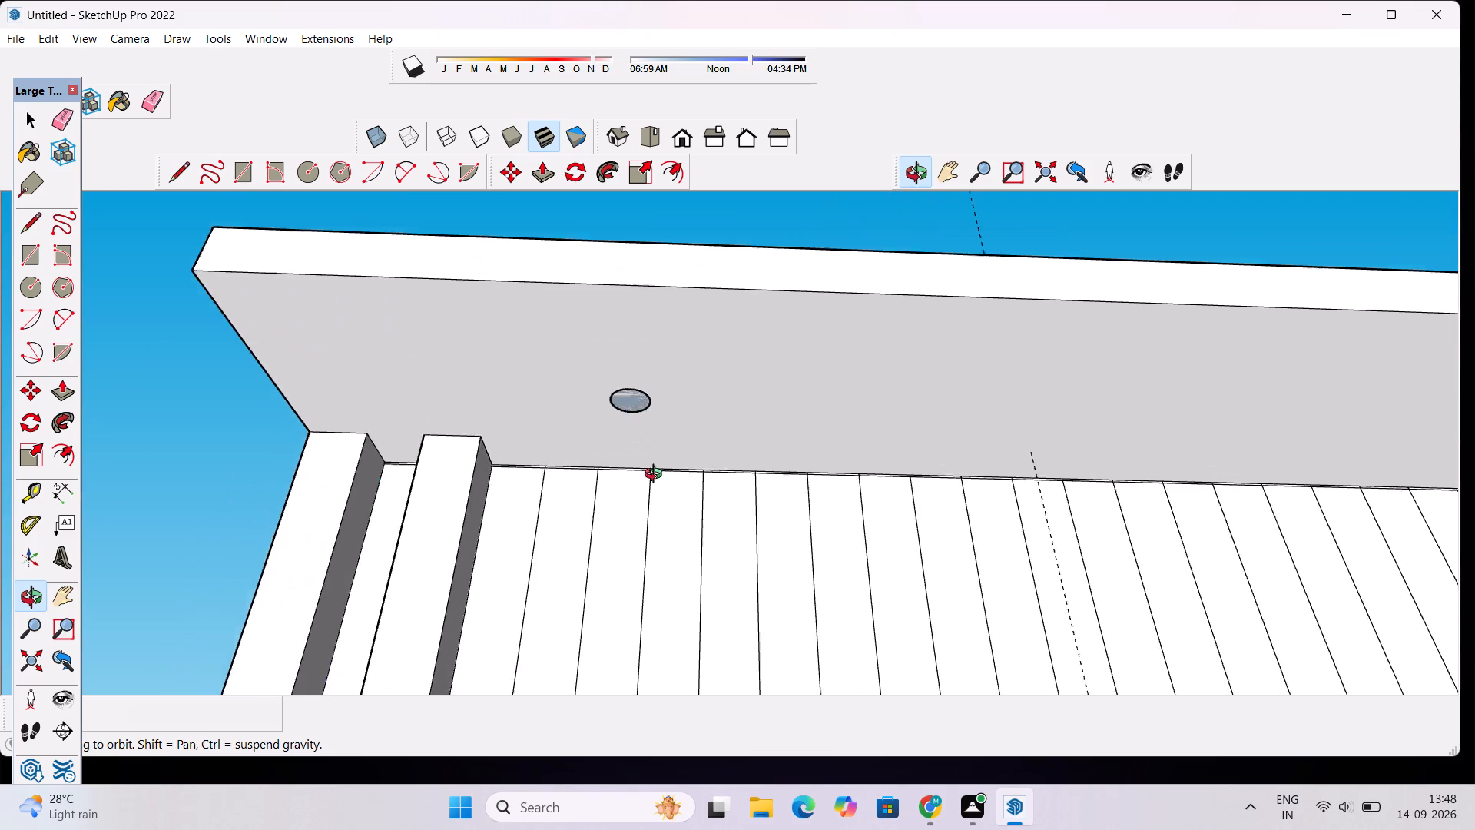
{"action": "scroll", "coordinate": [657, 476], "scroll_direction": "up", "scroll_amount": 3}
{"action": "key", "text": "space"}
{"action": "left_click", "coordinate": [624, 349]}
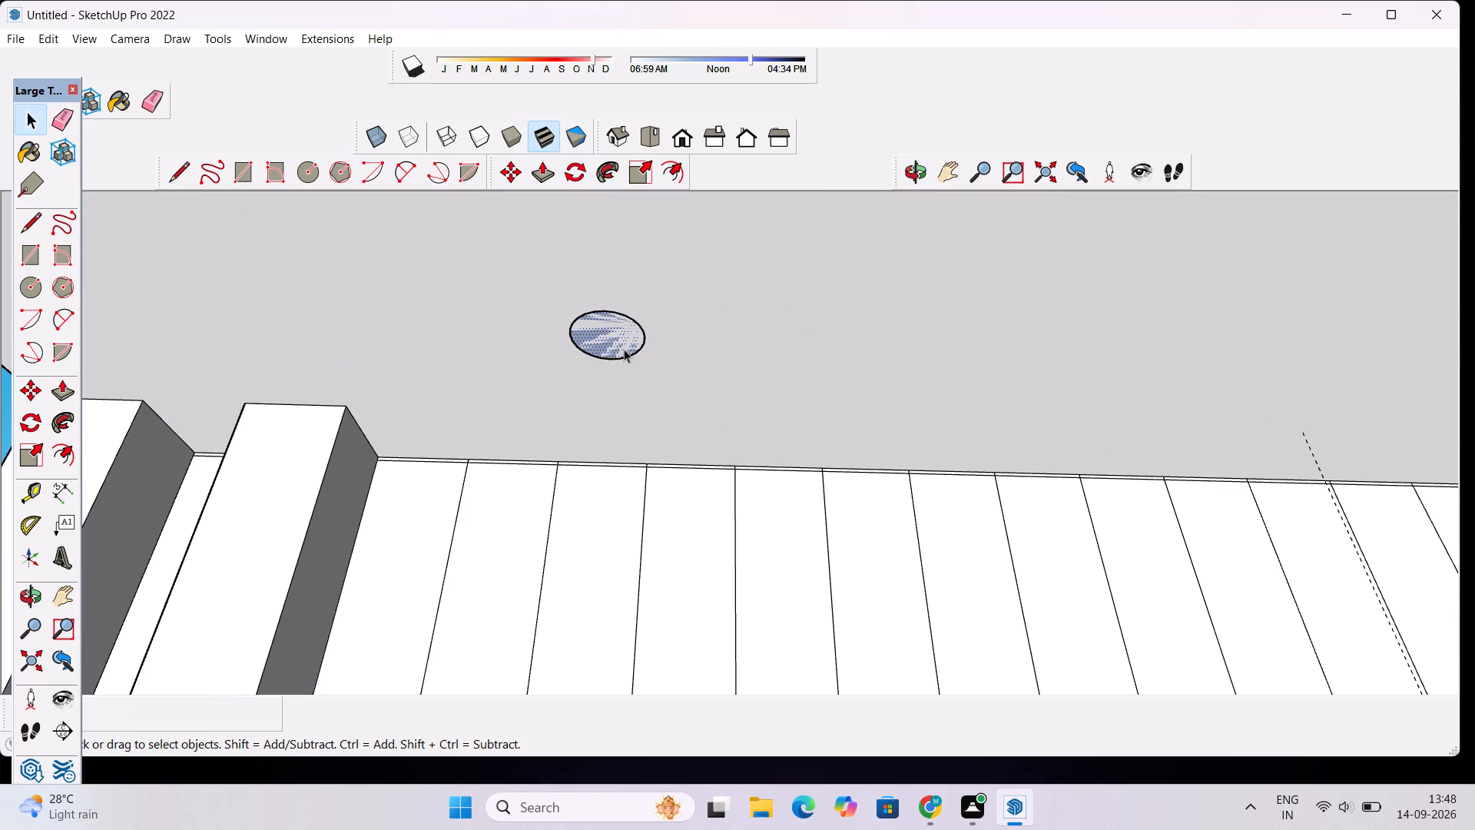
{"action": "left_click", "coordinate": [630, 353]}
{"action": "key", "text": "Delete"}
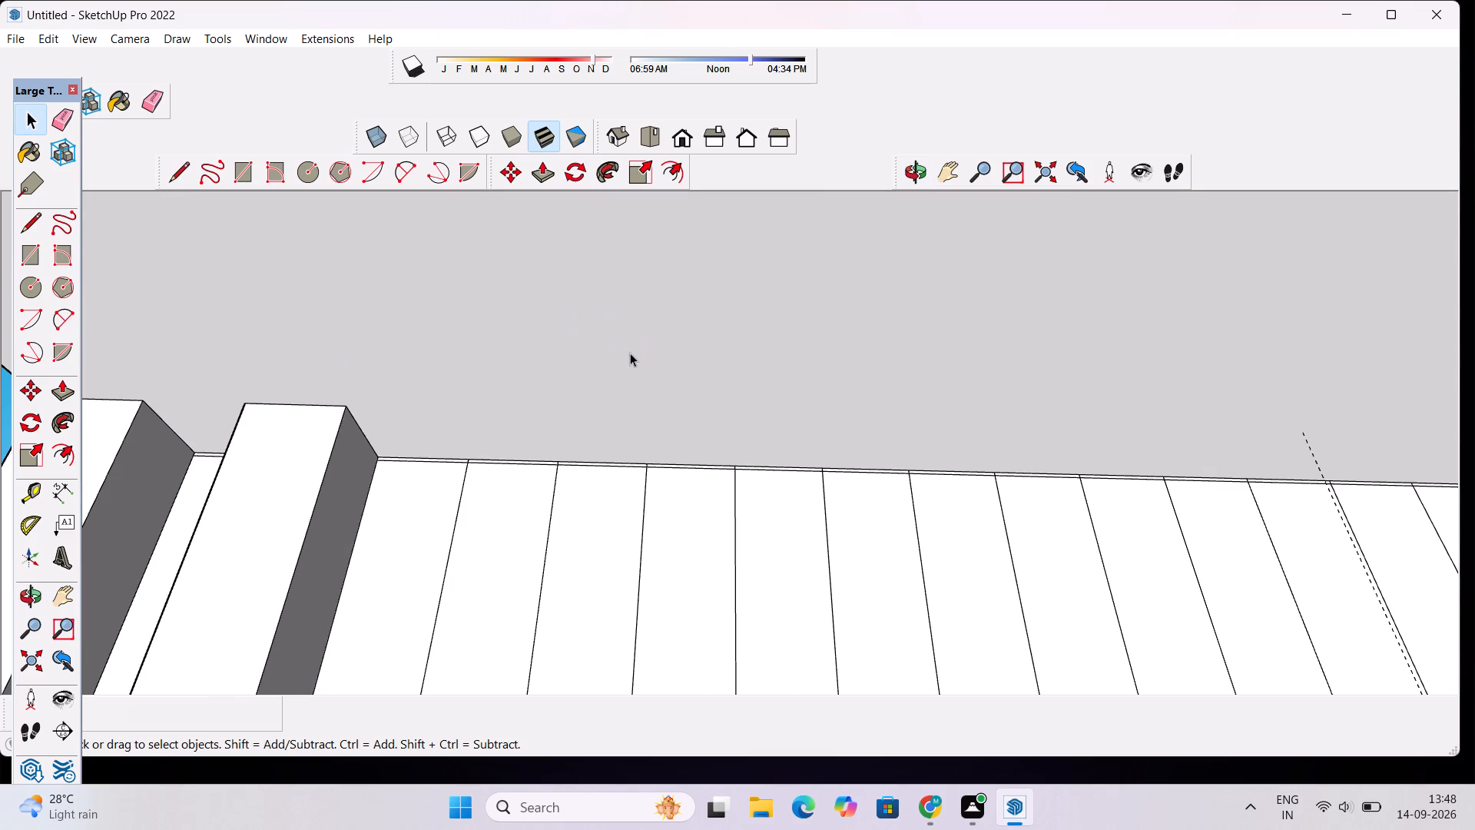
Push/Pull the underside face of the roof overhang by about 5/16".
{"action": "left_click", "coordinate": [599, 407]}
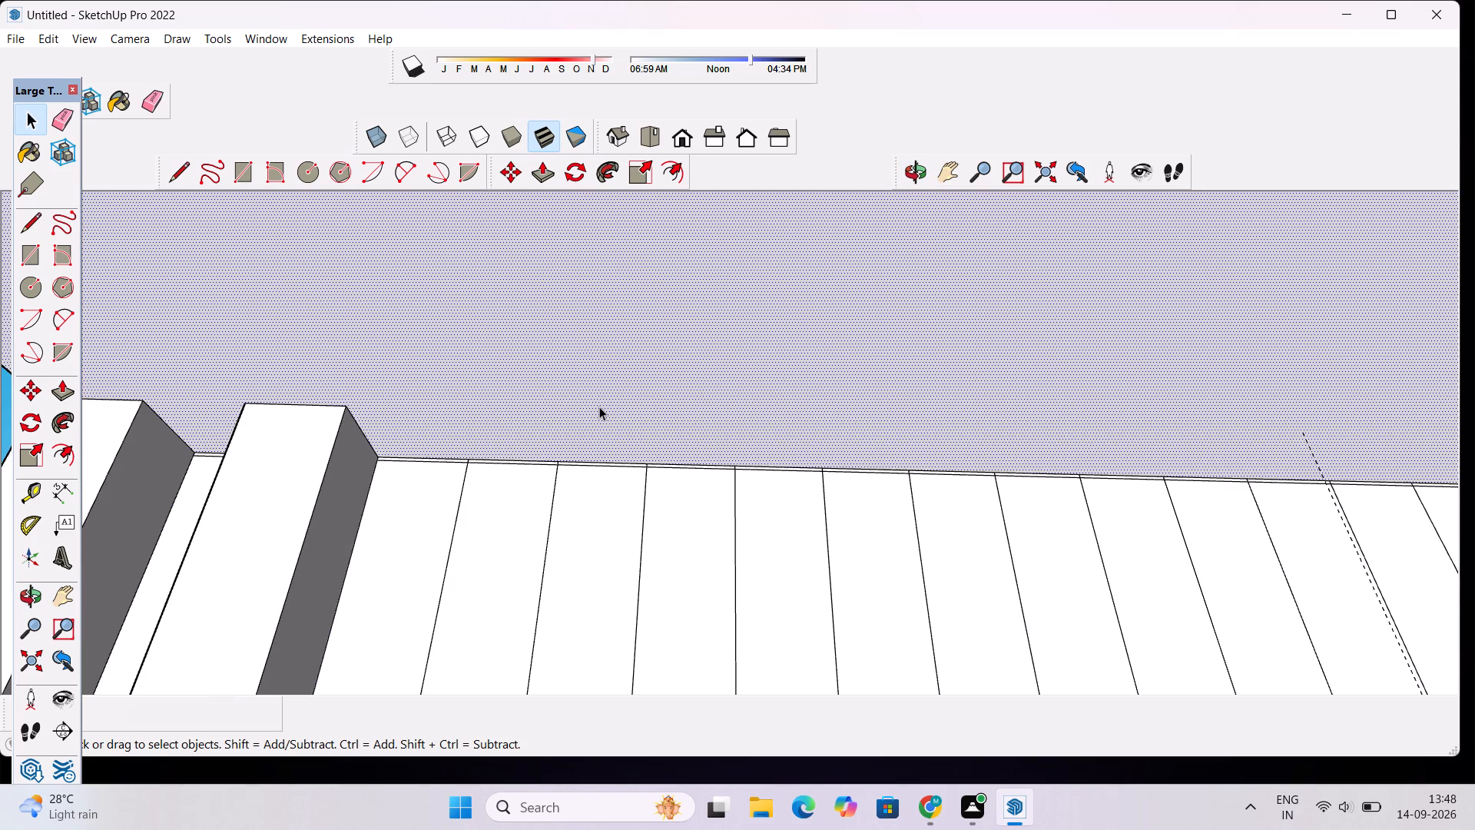
{"action": "key", "text": "p"}
{"action": "left_click", "coordinate": [599, 407]}
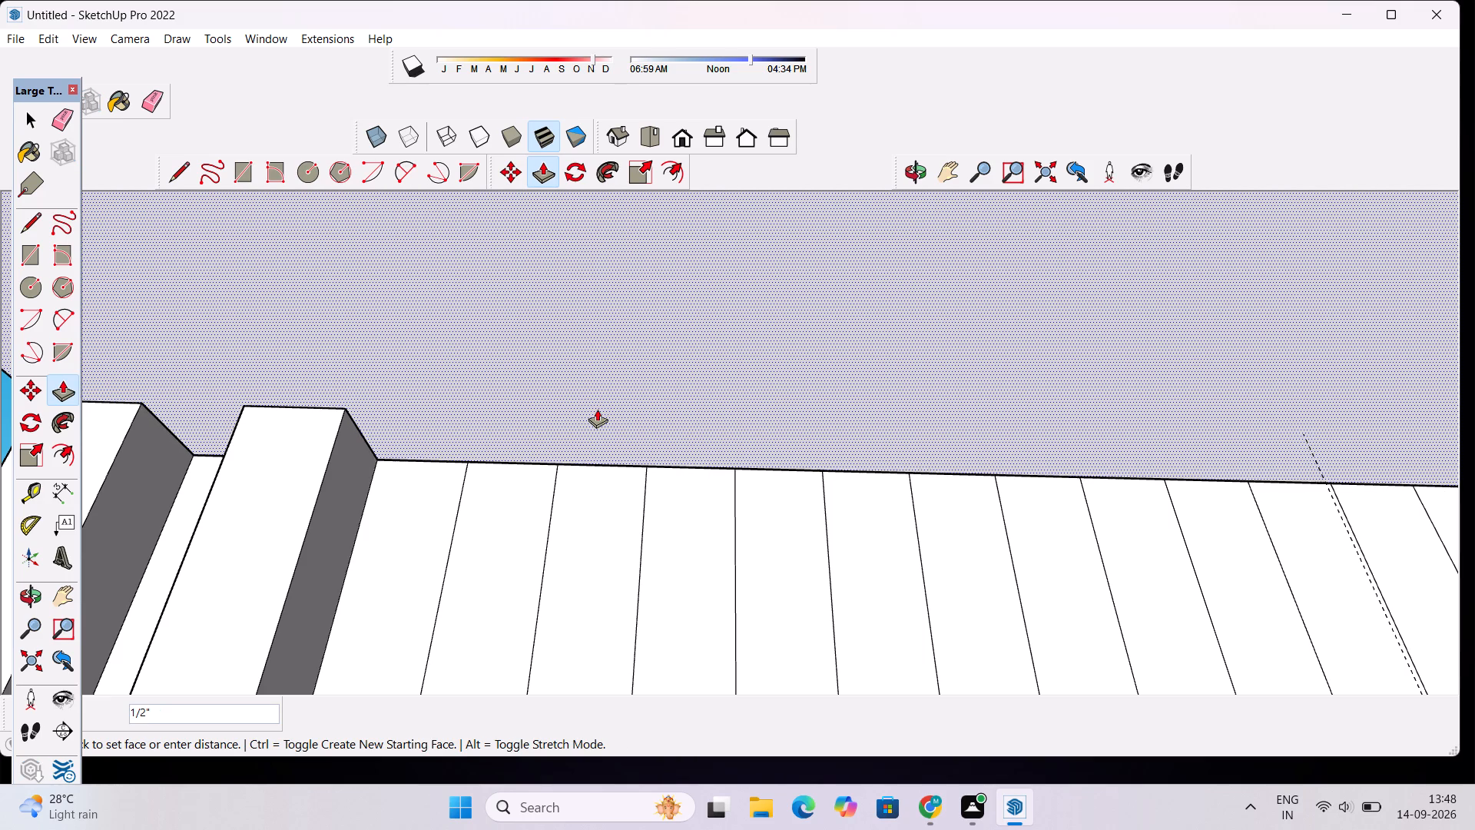
{"action": "left_click", "coordinate": [595, 408]}
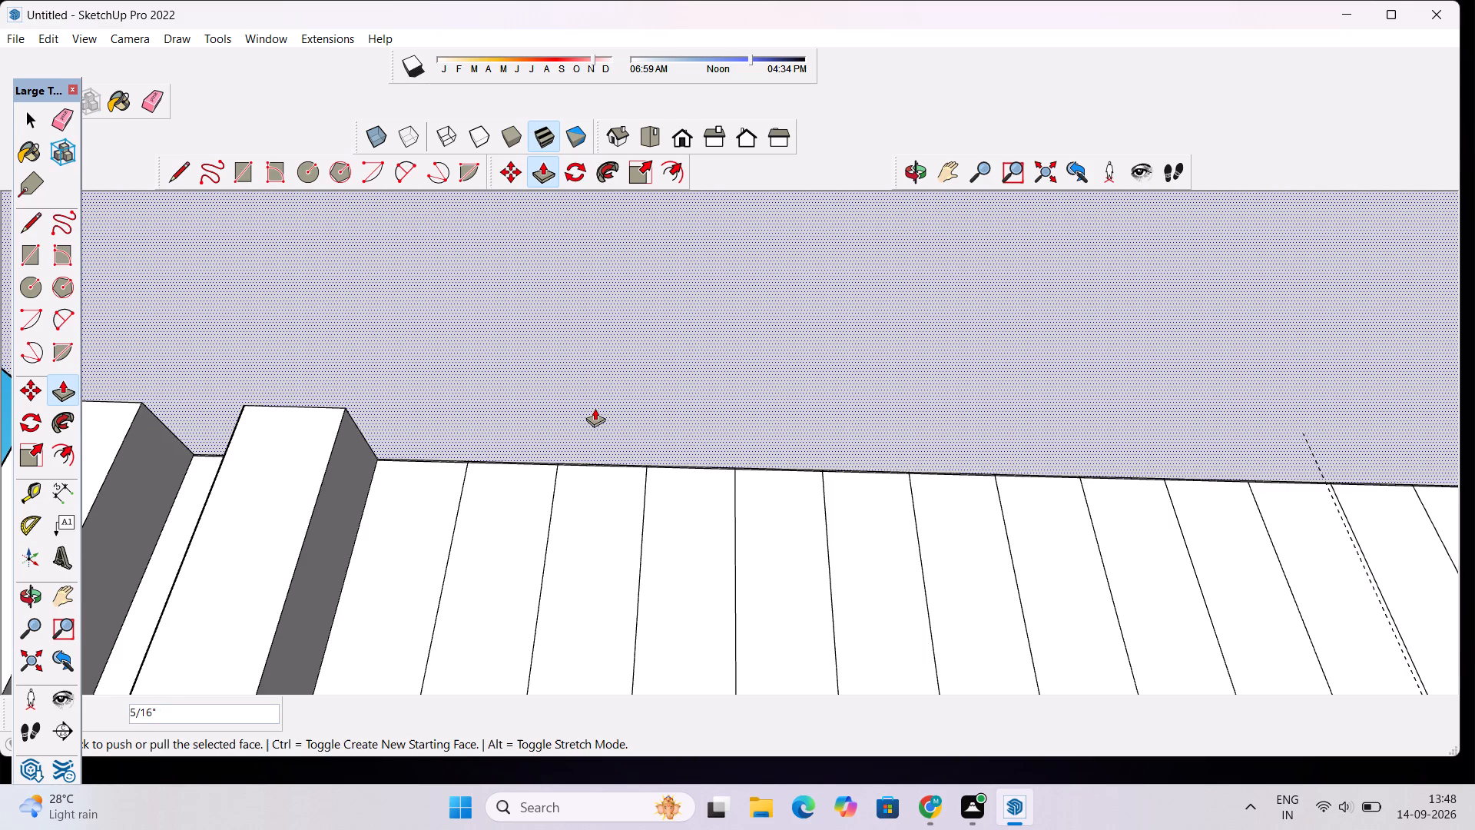
{"action": "scroll", "coordinate": [624, 364], "scroll_direction": "down", "scroll_amount": 6}
{"action": "scroll", "coordinate": [563, 350], "scroll_direction": "down", "scroll_amount": 7}
{"action": "key", "text": "space"}
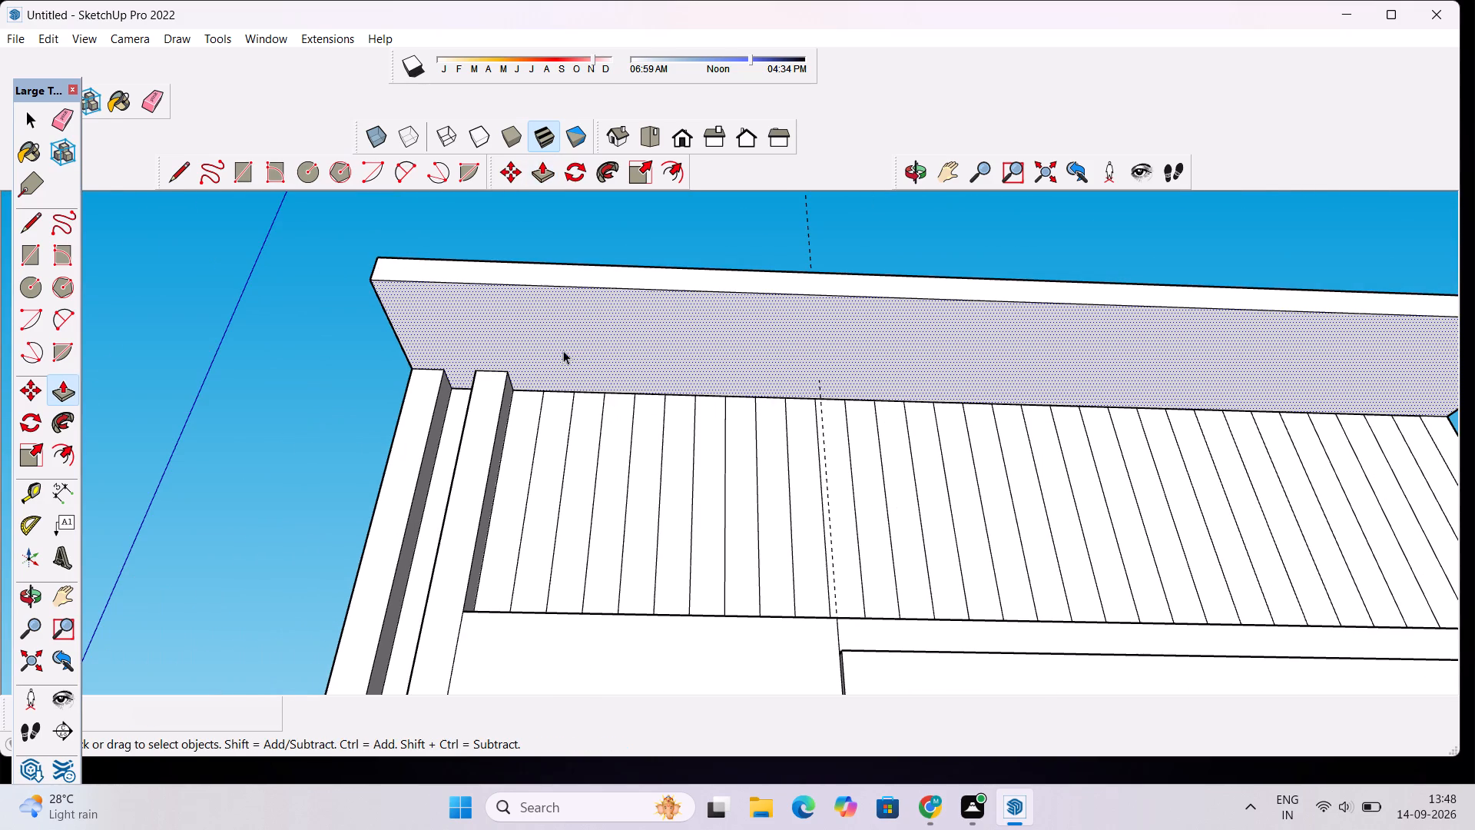
Draw a circle of 5" radius on the underside of the roof overhang, near the end with the twin pillars.
{"action": "scroll", "coordinate": [603, 378], "scroll_direction": "up", "scroll_amount": 2}
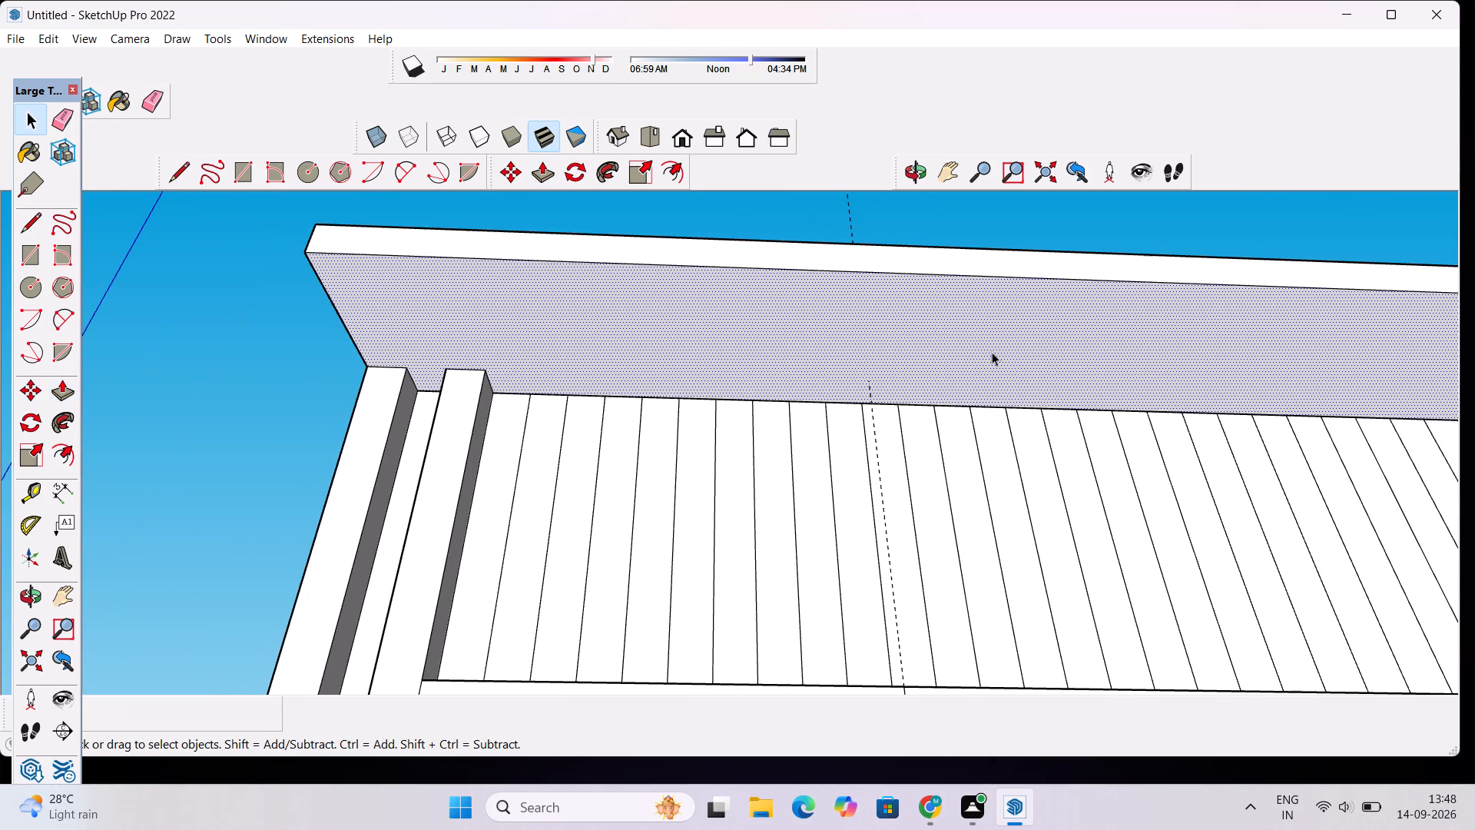
{"action": "left_click", "coordinate": [914, 181]}
{"action": "left_click_drag", "start_coordinate": [975, 429], "coordinate": [891, 375]}
{"action": "scroll", "coordinate": [890, 375], "scroll_direction": "down", "scroll_amount": 4}
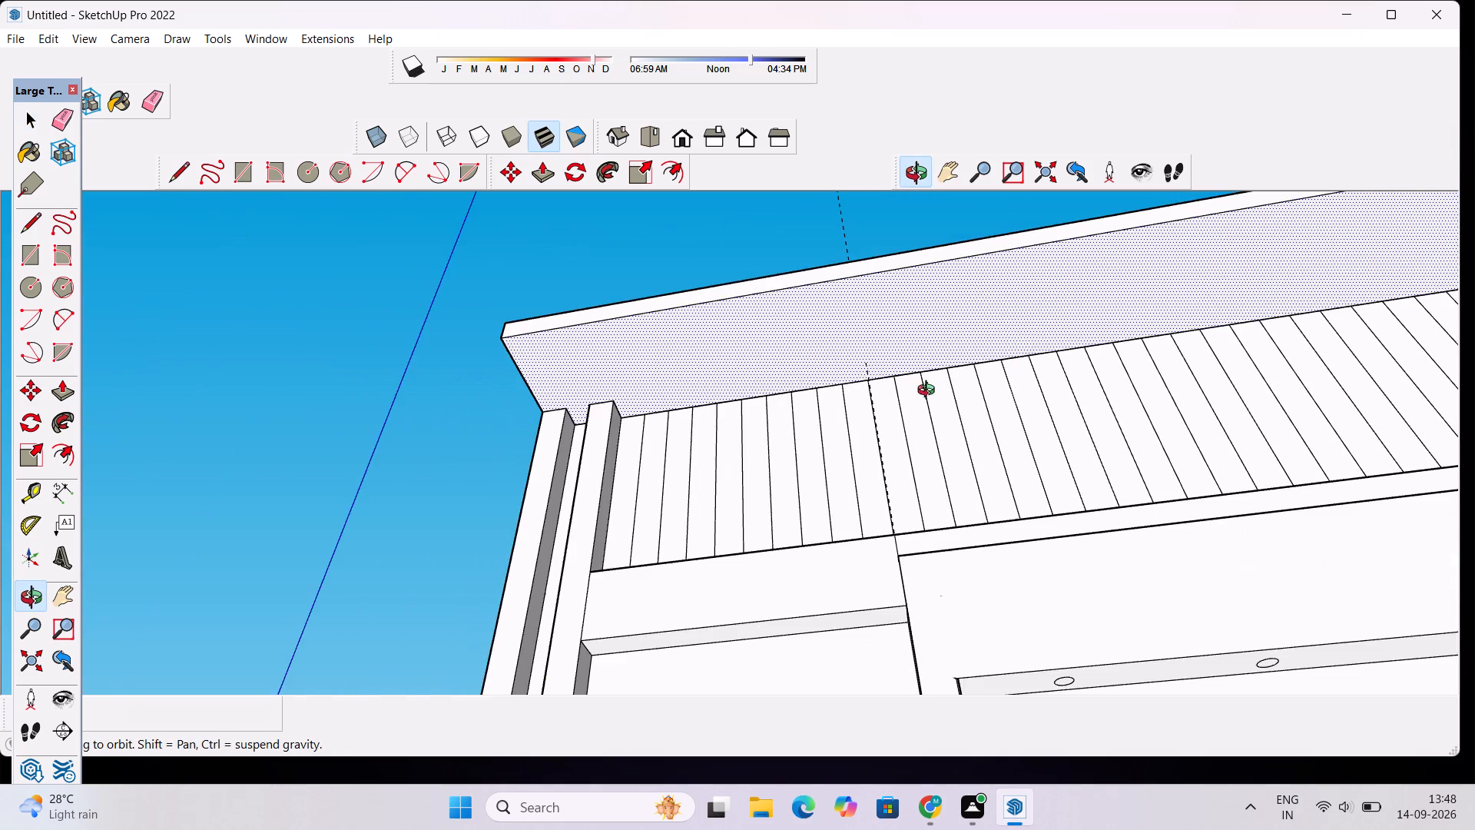
{"action": "left_click_drag", "start_coordinate": [933, 392], "coordinate": [781, 393]}
{"action": "scroll", "coordinate": [762, 395], "scroll_direction": "down", "scroll_amount": 3}
{"action": "left_click_drag", "start_coordinate": [742, 354], "coordinate": [761, 325]}
{"action": "scroll", "coordinate": [746, 340], "scroll_direction": "up", "scroll_amount": 3}
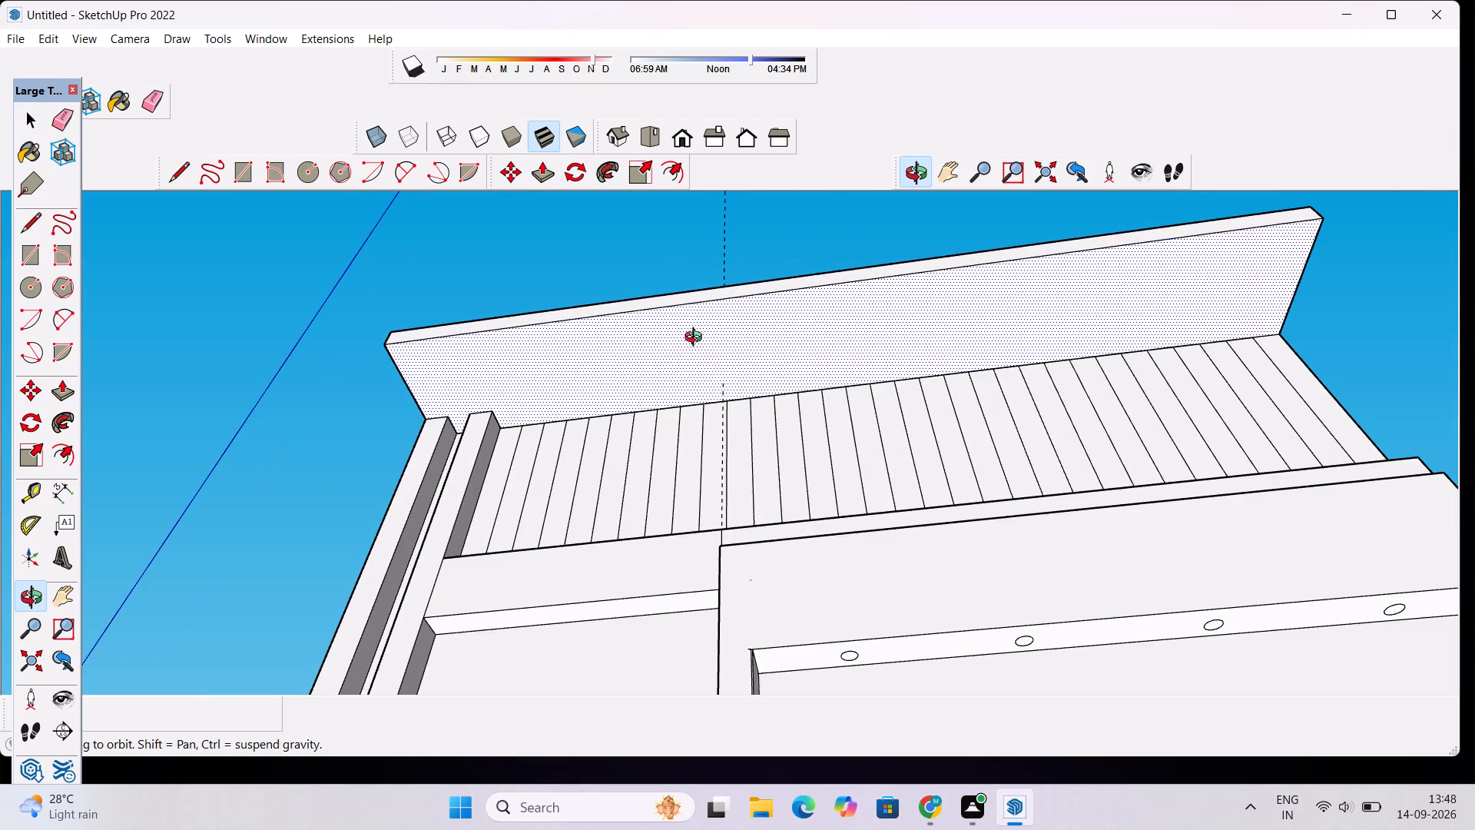
{"action": "left_click_drag", "start_coordinate": [784, 334], "coordinate": [856, 349]}
{"action": "scroll", "coordinate": [728, 362], "scroll_direction": "up", "scroll_amount": 2}
{"action": "key", "text": "space"}
{"action": "type", "text": "c"}
{"action": "left_click", "coordinate": [510, 343]}
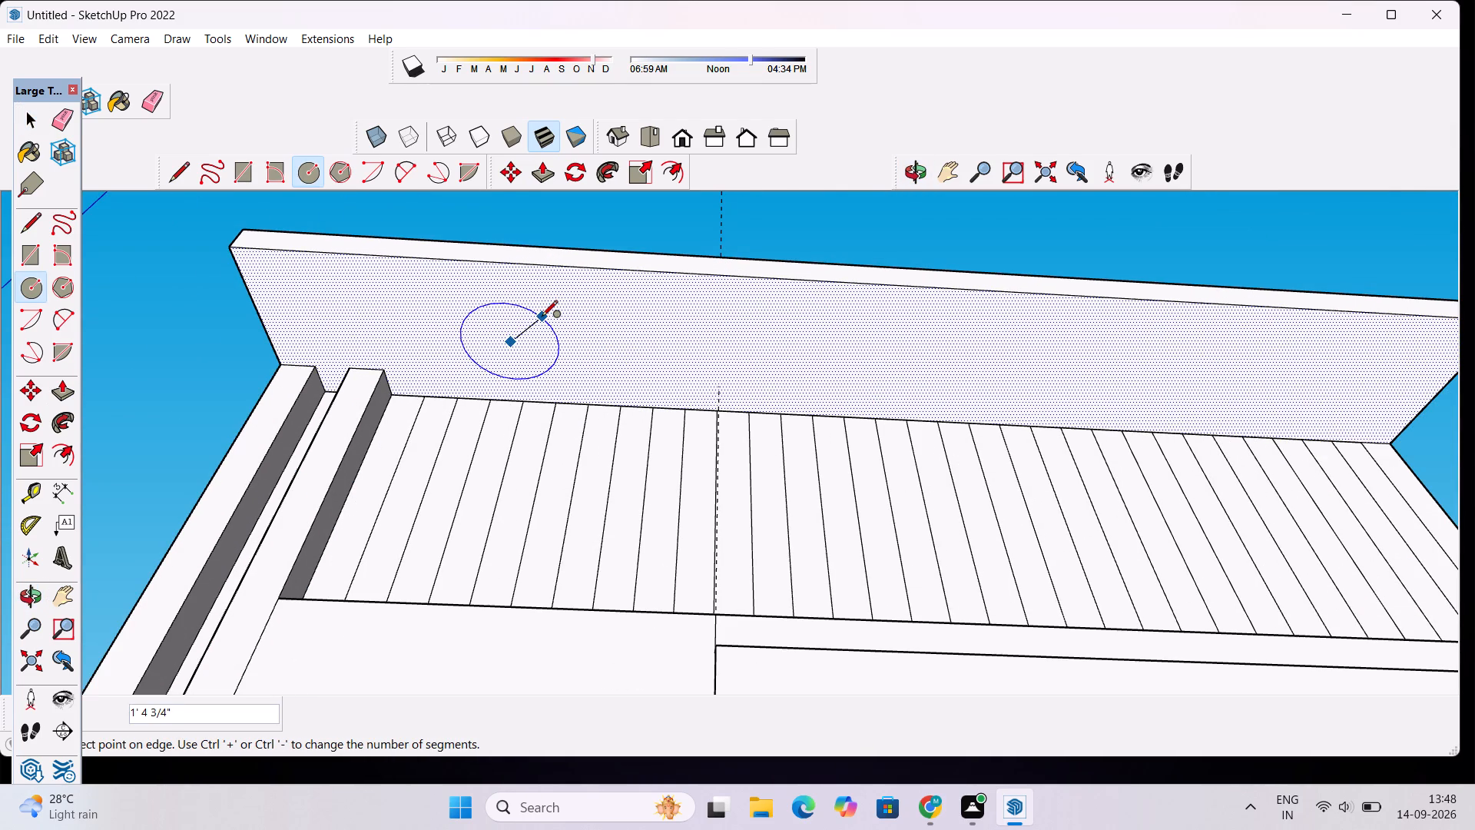
{"action": "type", "text": "5\""}
{"action": "key", "text": "Return"}
{"action": "key", "text": "space"}
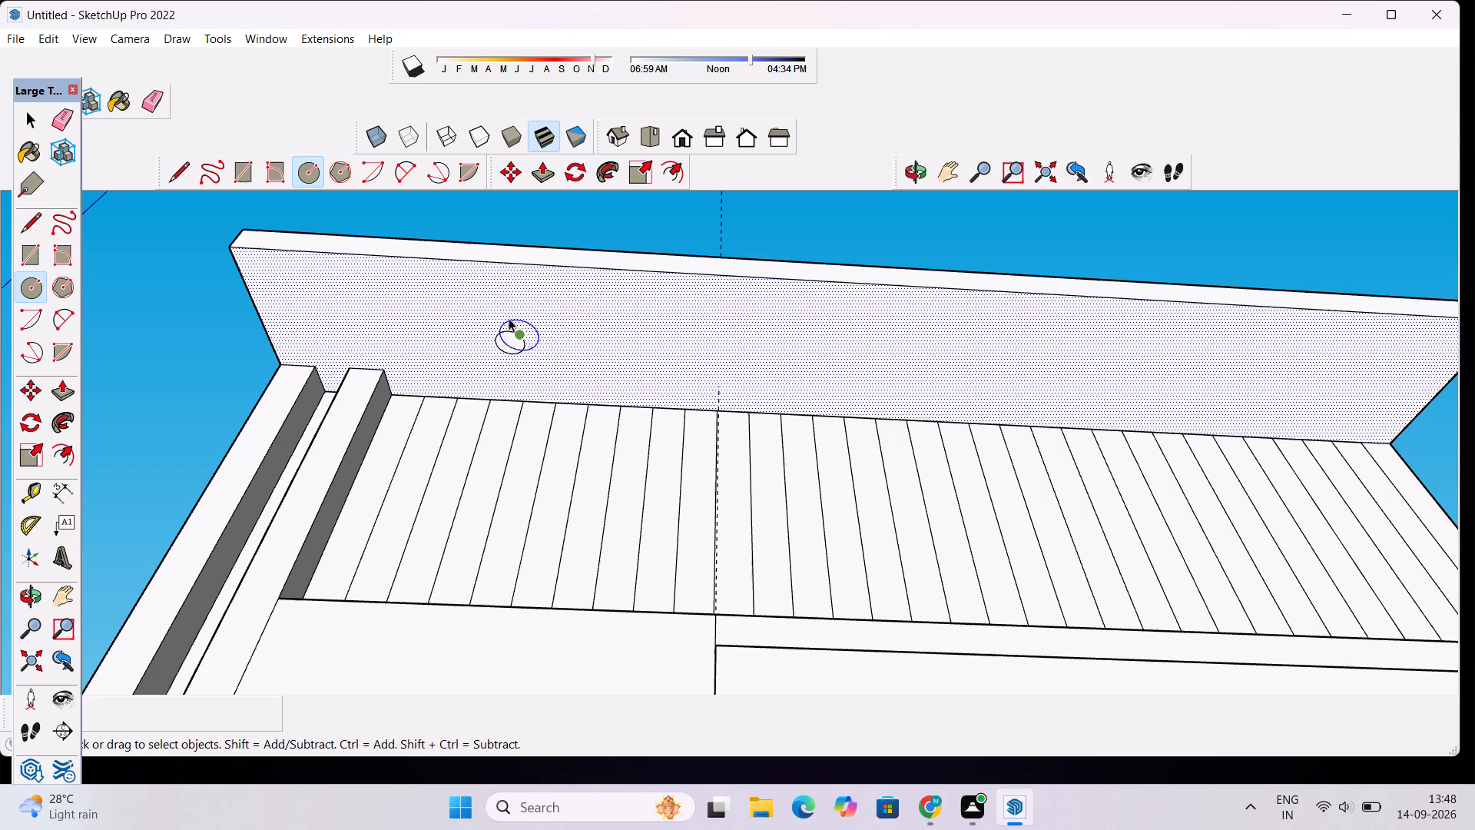
Copy the 5" radius circle three times in a row along the roof overhang's underside, spaced about 5' 7" to 6' 9" apart.
{"action": "double_click", "coordinate": [502, 342]}
{"action": "key", "text": "m"}
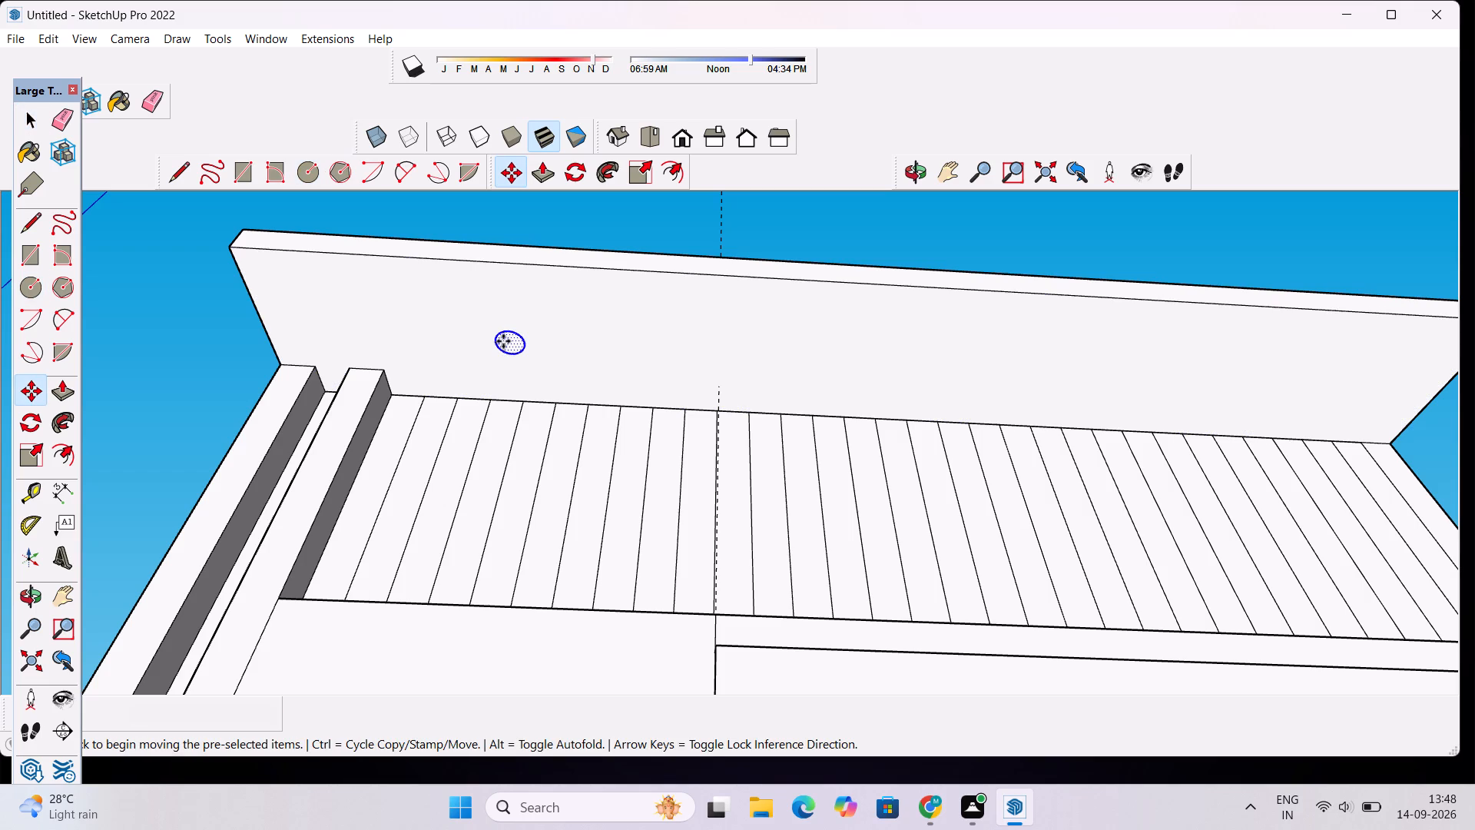
{"action": "left_click", "coordinate": [511, 341]}
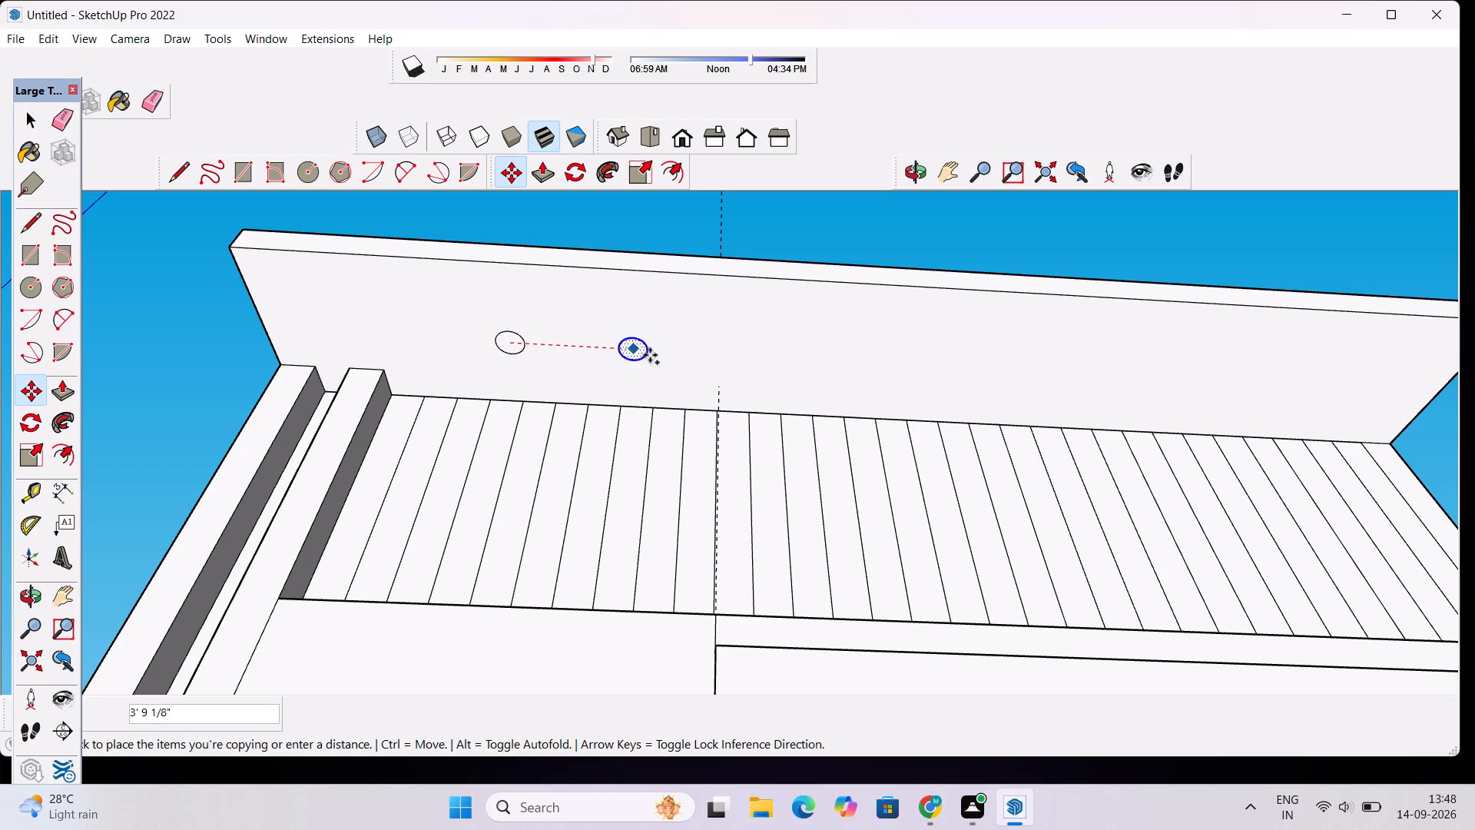
{"action": "left_click", "coordinate": [702, 362]}
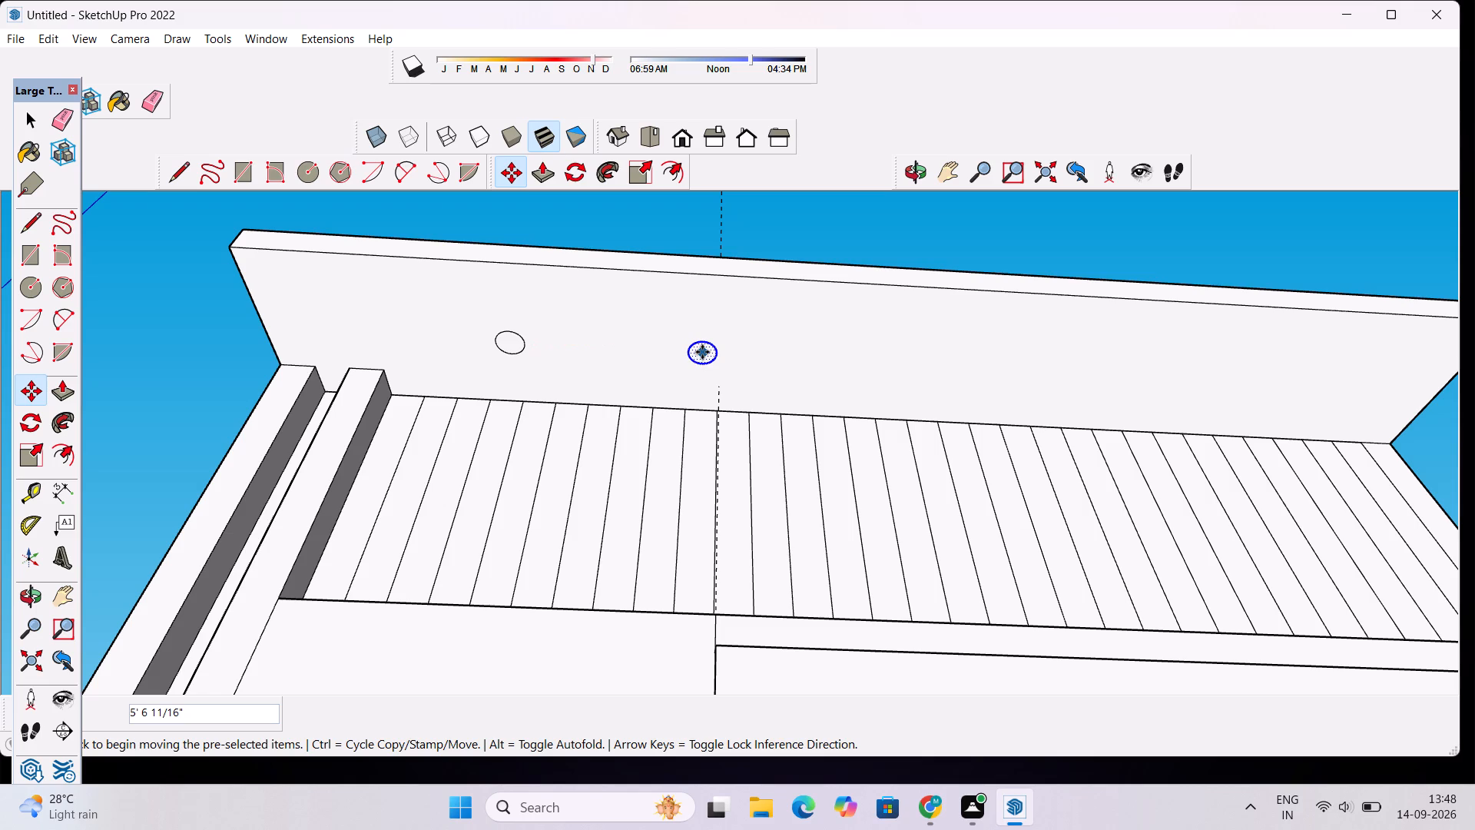
{"action": "left_click", "coordinate": [702, 352]}
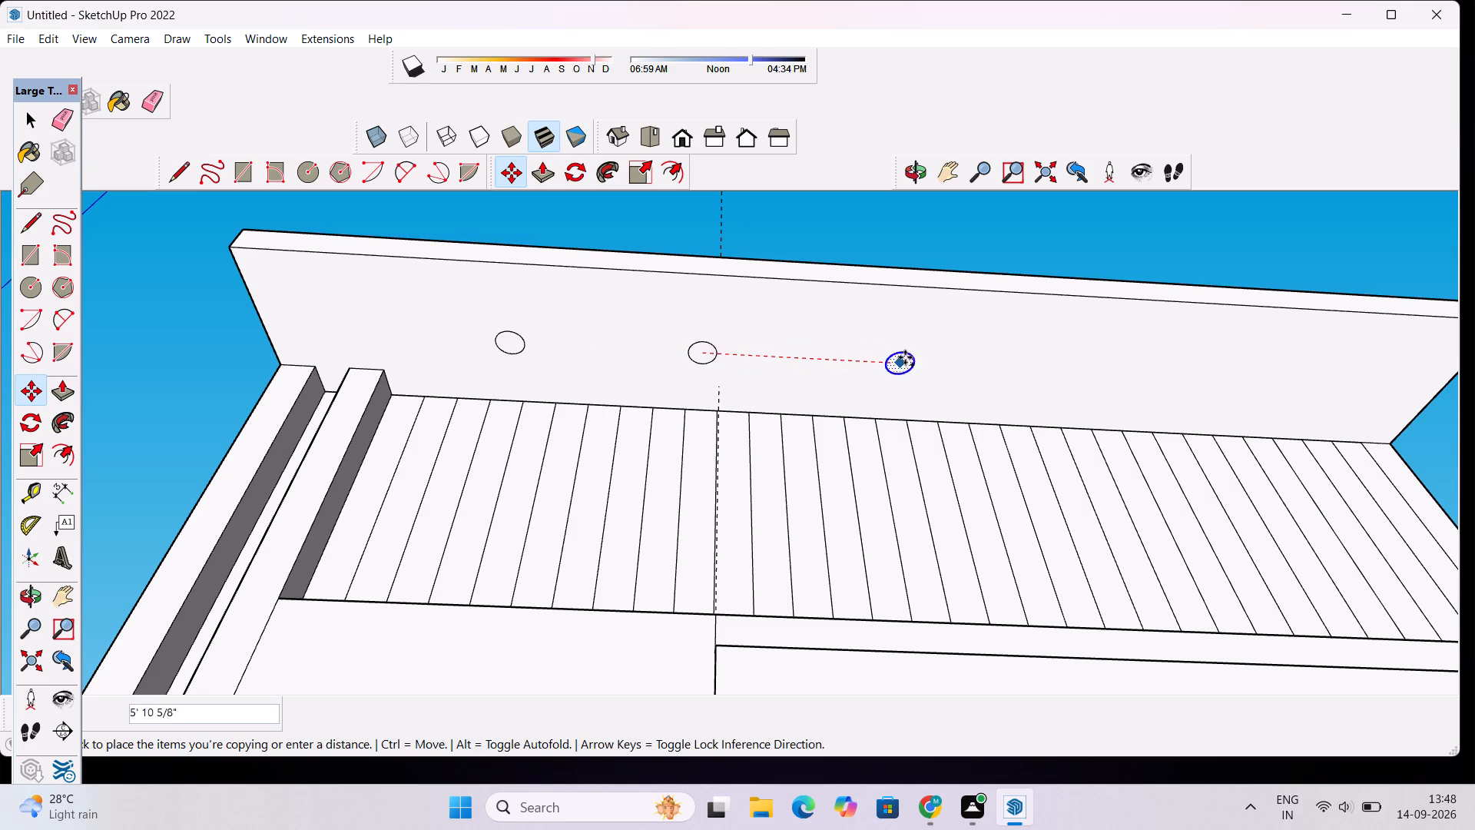
{"action": "scroll", "coordinate": [905, 357], "scroll_direction": "down", "scroll_amount": 3}
{"action": "left_click", "coordinate": [919, 358]}
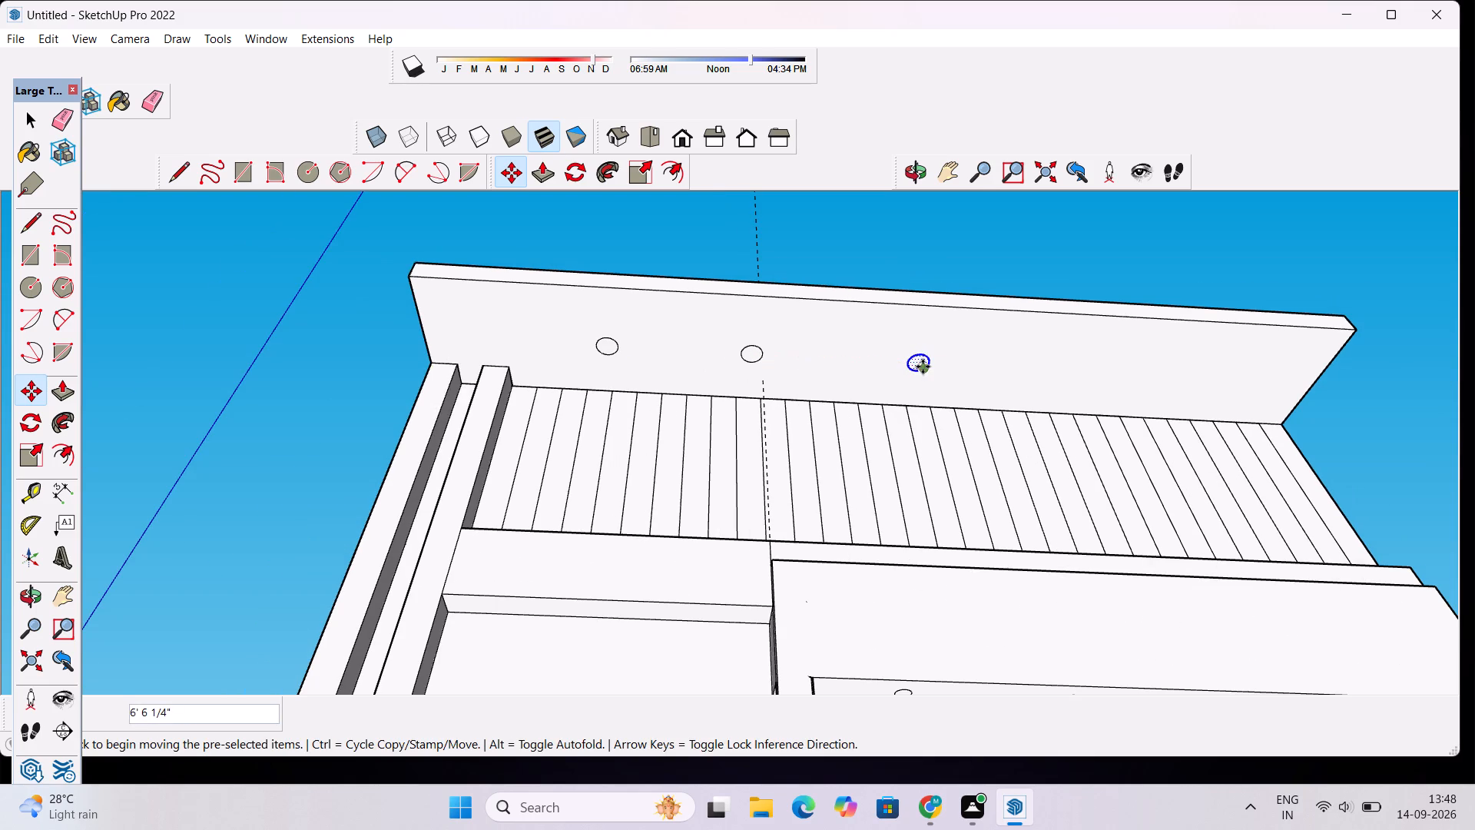
{"action": "scroll", "coordinate": [923, 367], "scroll_direction": "up", "scroll_amount": 5}
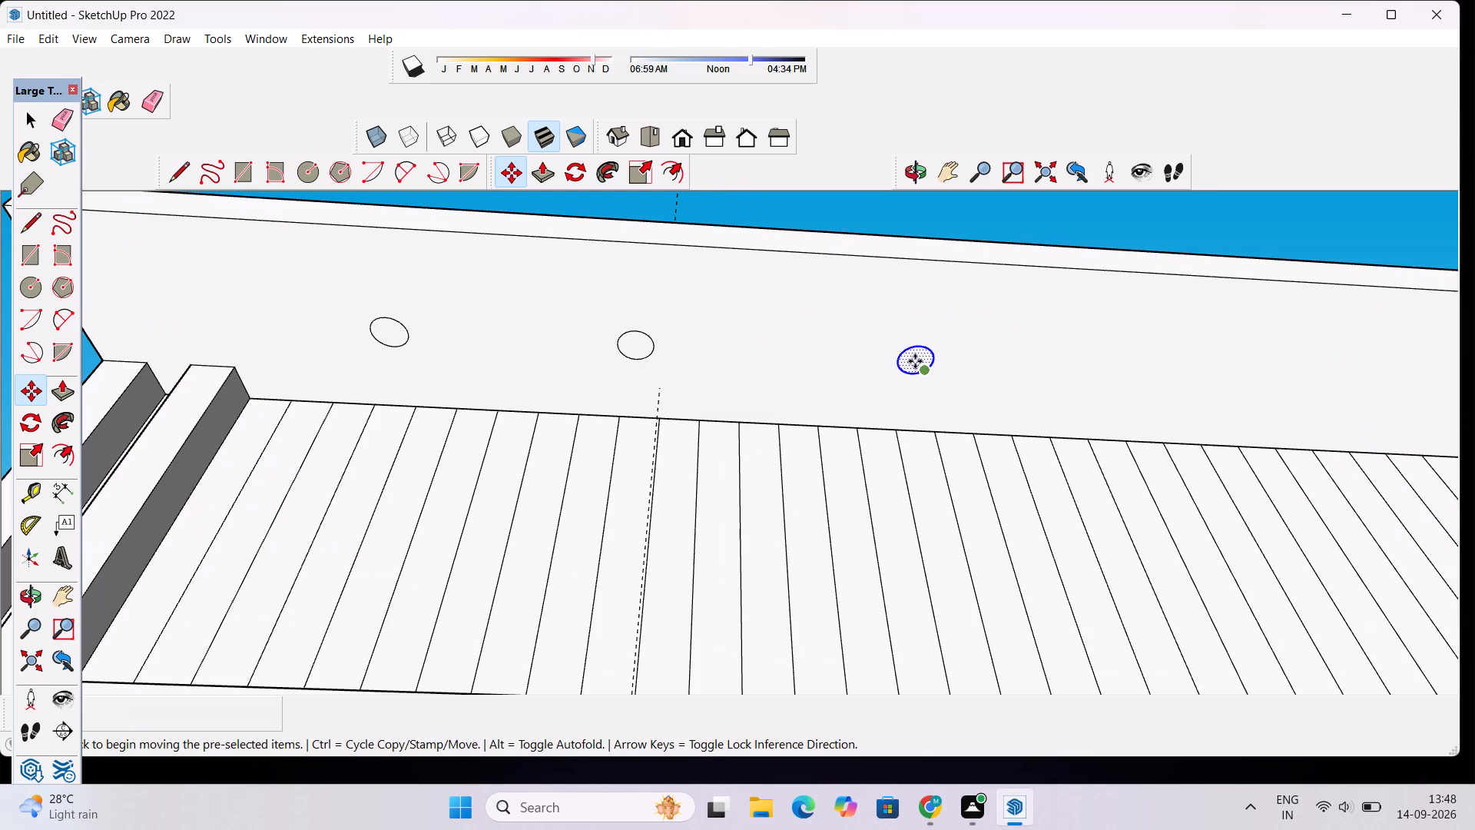
{"action": "left_click", "coordinate": [915, 361]}
{"action": "scroll", "coordinate": [989, 371], "scroll_direction": "down", "scroll_amount": 4}
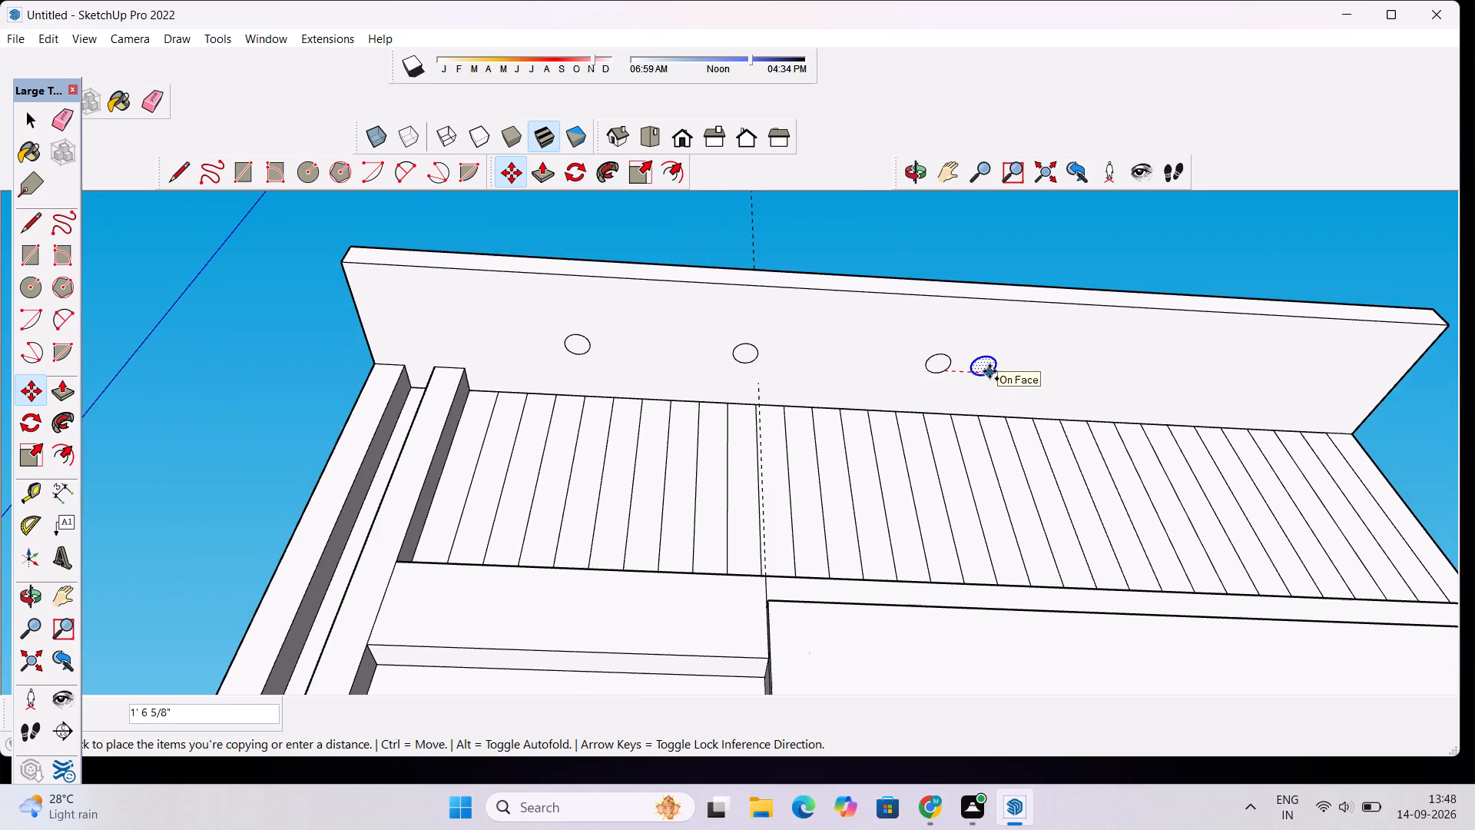
{"action": "scroll", "coordinate": [1049, 378], "scroll_direction": "down", "scroll_amount": 4}
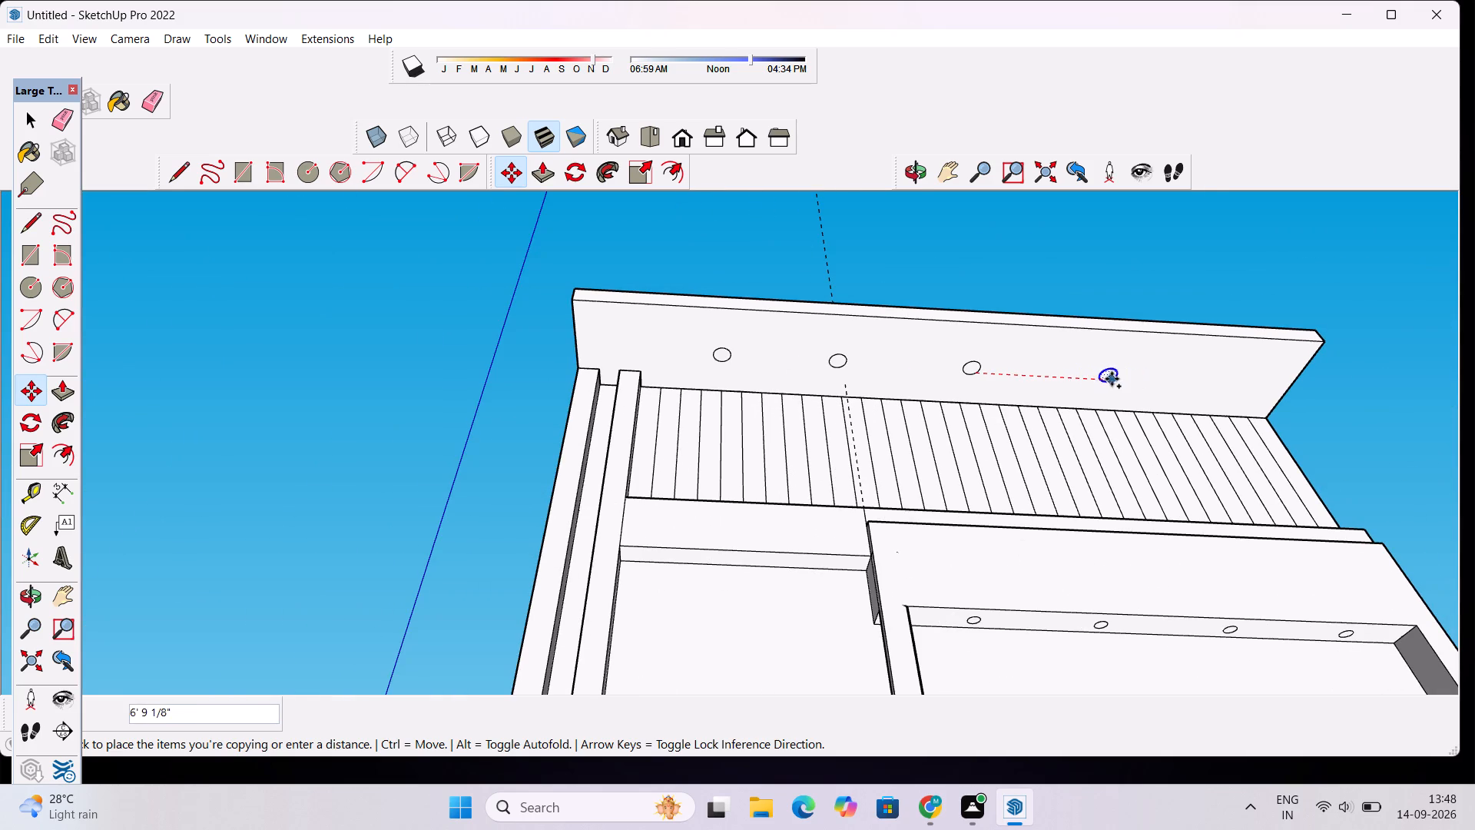
{"action": "left_click", "coordinate": [1119, 380]}
{"action": "key", "text": "space"}
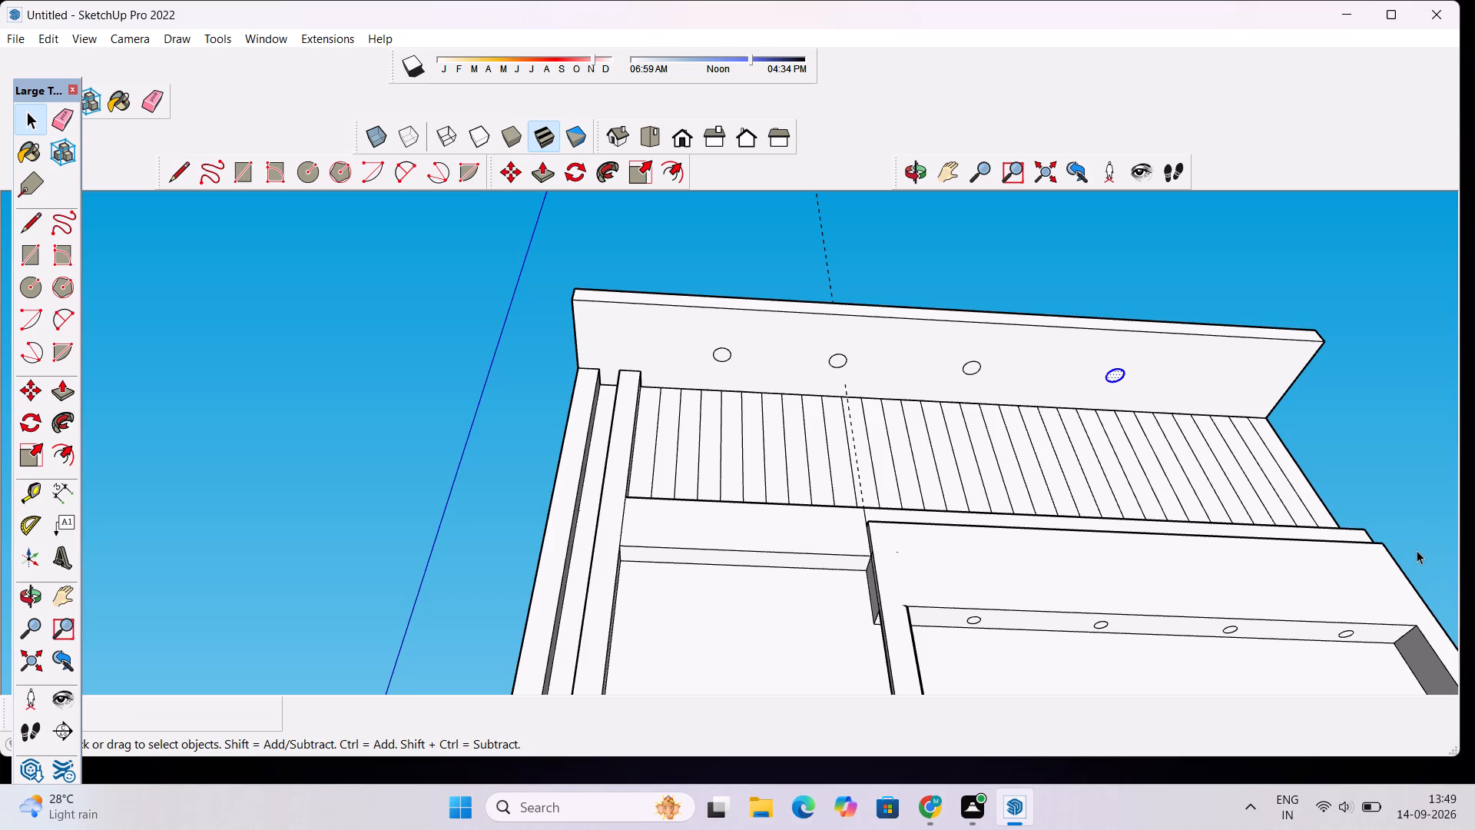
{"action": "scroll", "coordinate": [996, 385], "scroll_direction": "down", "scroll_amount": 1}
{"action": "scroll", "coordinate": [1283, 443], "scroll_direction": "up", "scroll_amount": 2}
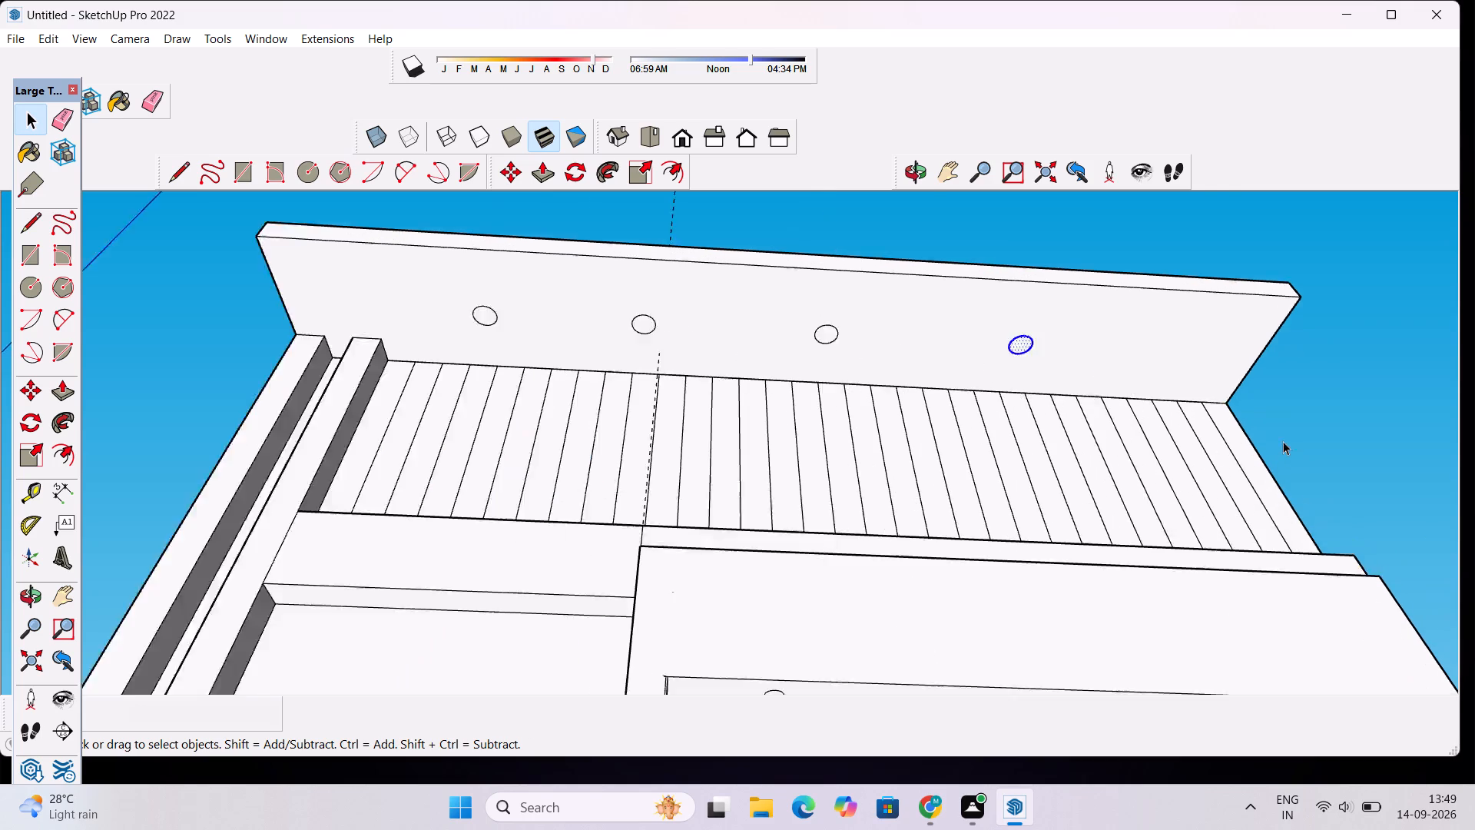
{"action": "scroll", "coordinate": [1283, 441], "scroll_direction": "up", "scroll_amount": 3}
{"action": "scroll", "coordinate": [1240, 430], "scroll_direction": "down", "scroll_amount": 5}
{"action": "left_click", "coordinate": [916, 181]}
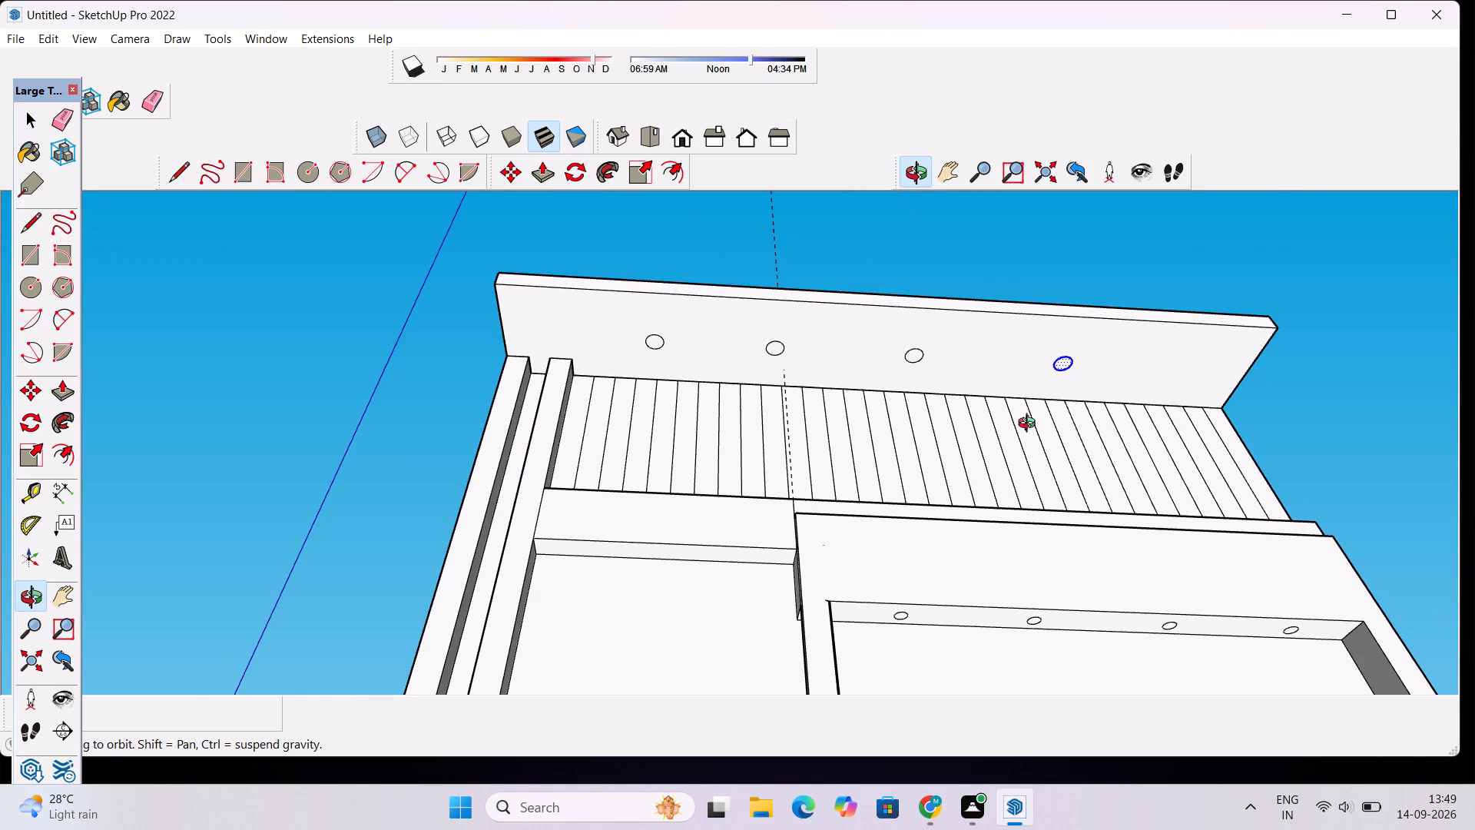
Erase the vertical guide line that runs up past the roof overhang.
{"action": "left_click_drag", "start_coordinate": [1035, 428], "coordinate": [883, 397]}
{"action": "scroll", "coordinate": [866, 385], "scroll_direction": "up", "scroll_amount": 2}
{"action": "left_click_drag", "start_coordinate": [913, 376], "coordinate": [867, 376]}
{"action": "scroll", "coordinate": [864, 374], "scroll_direction": "down", "scroll_amount": 3}
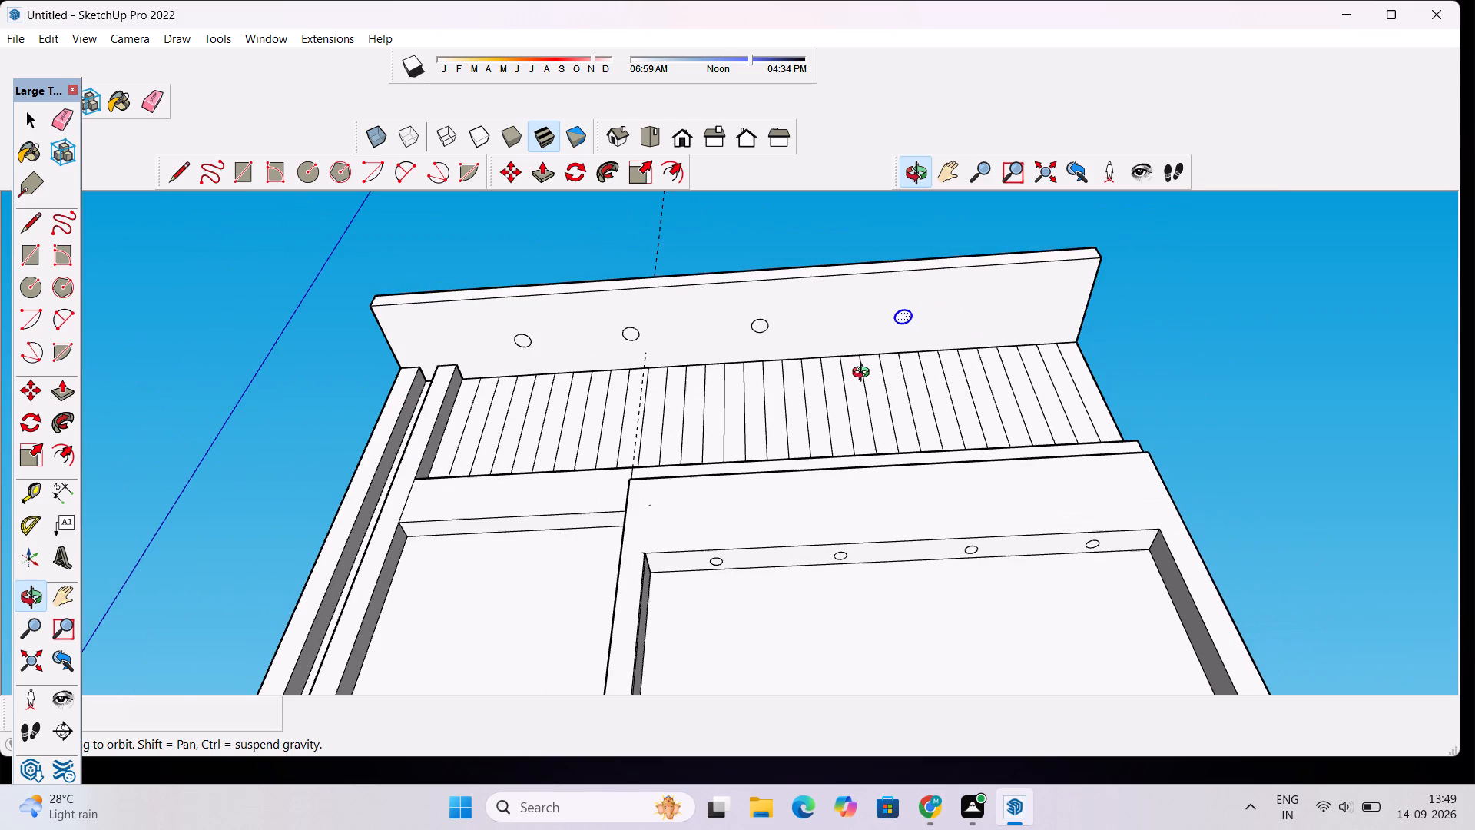
{"action": "scroll", "coordinate": [745, 241], "scroll_direction": "down", "scroll_amount": 3}
{"action": "scroll", "coordinate": [751, 334], "scroll_direction": "down", "scroll_amount": 2}
{"action": "left_click_drag", "start_coordinate": [771, 314], "coordinate": [775, 322]}
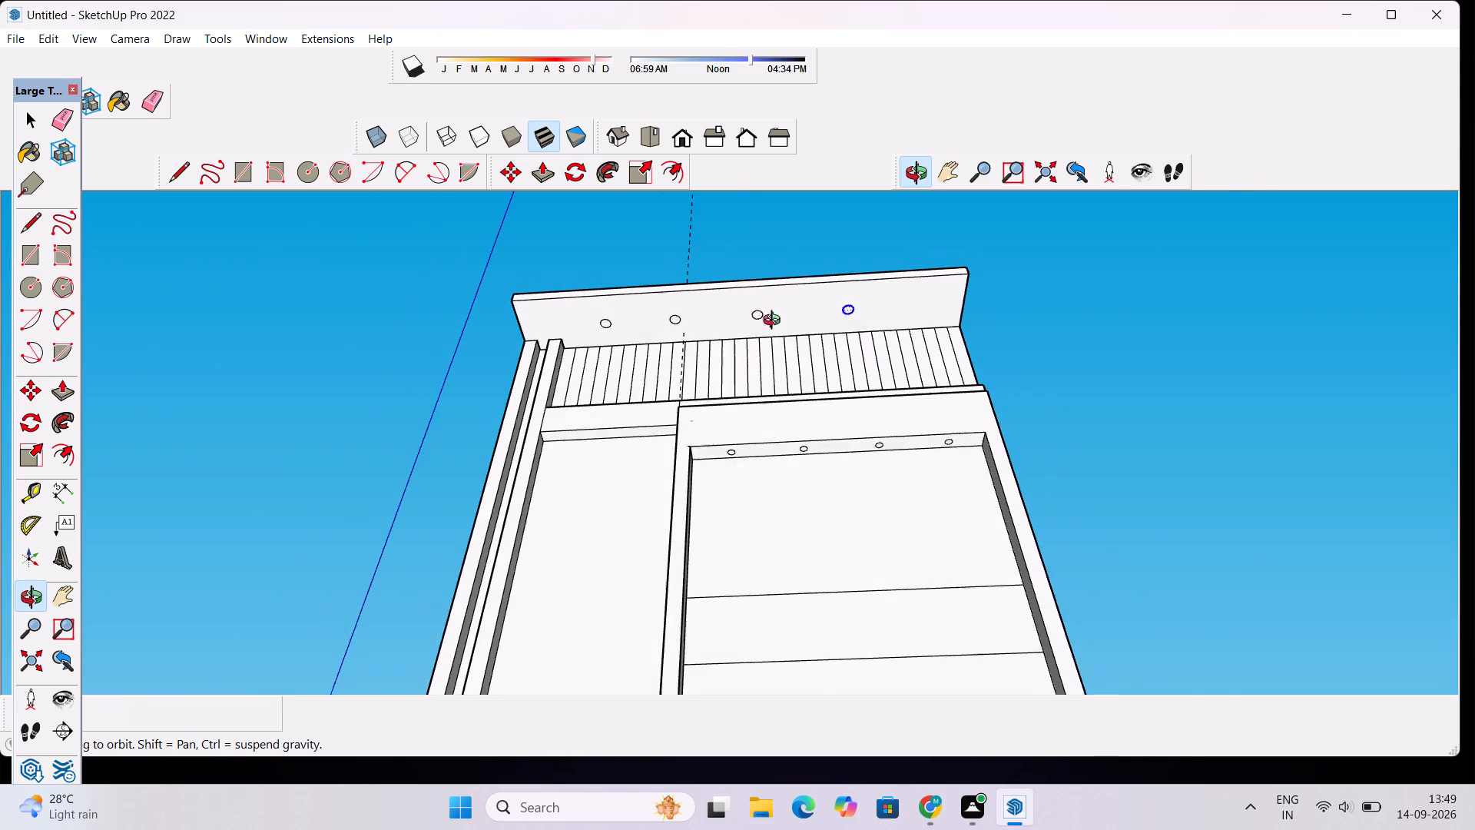
{"action": "left_click_drag", "start_coordinate": [775, 322], "coordinate": [777, 396]}
{"action": "scroll", "coordinate": [777, 396], "scroll_direction": "down", "scroll_amount": 4}
{"action": "key", "text": "space"}
{"action": "key", "text": "e"}
{"action": "left_click_drag", "start_coordinate": [744, 255], "coordinate": [704, 262]}
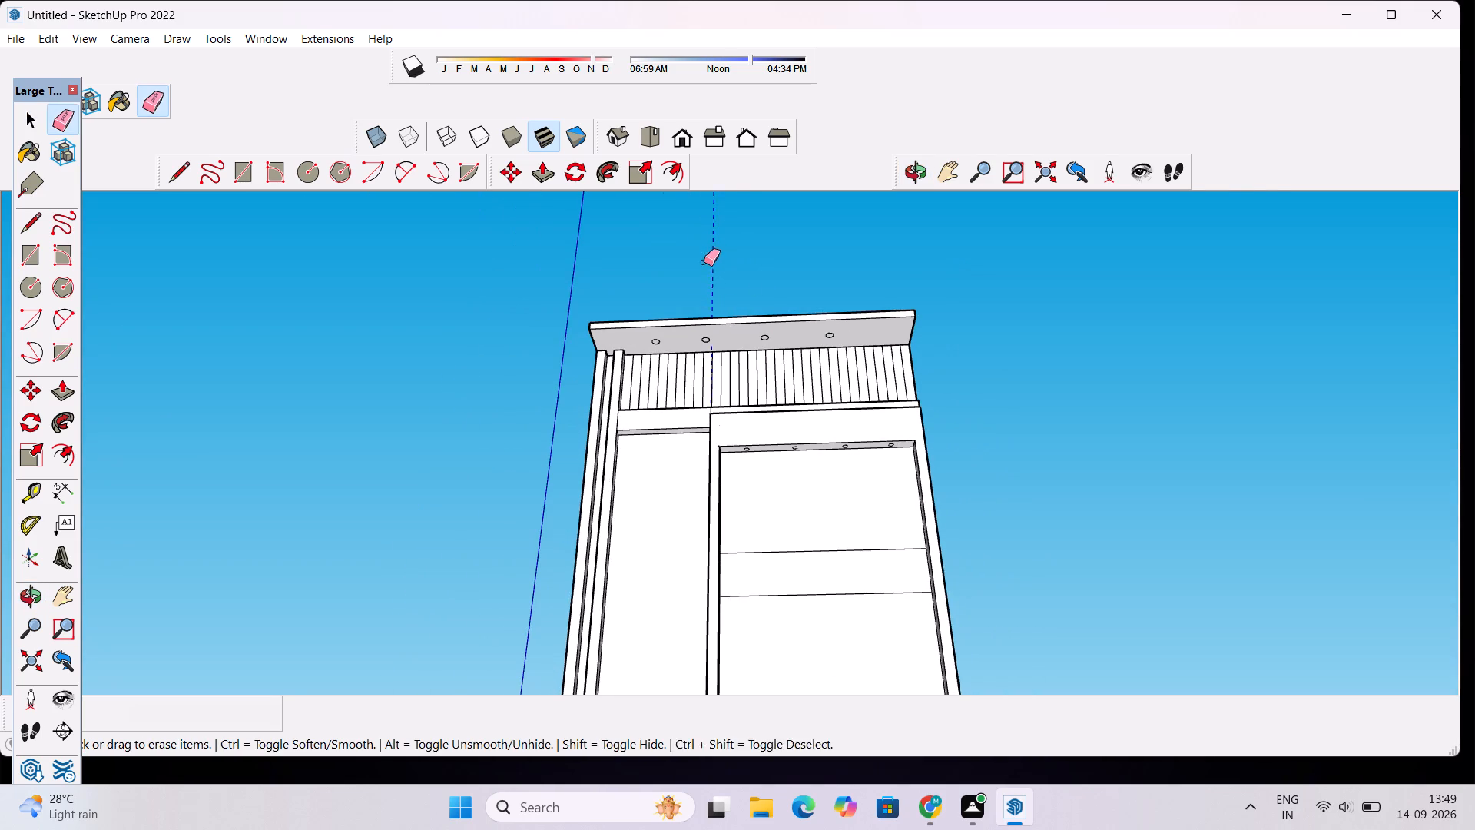
{"action": "left_click_drag", "start_coordinate": [704, 262], "coordinate": [703, 263]}
Examine the roof overhang's downlight circles, the slatted band and the overall structure from below, the front and the side.
{"action": "scroll", "coordinate": [711, 309], "scroll_direction": "up", "scroll_amount": 4}
{"action": "left_click", "coordinate": [917, 170]}
{"action": "left_click_drag", "start_coordinate": [817, 423], "coordinate": [814, 330]}
{"action": "scroll", "coordinate": [814, 330], "scroll_direction": "down", "scroll_amount": 3}
{"action": "scroll", "coordinate": [857, 340], "scroll_direction": "up", "scroll_amount": 4}
{"action": "left_click_drag", "start_coordinate": [867, 355], "coordinate": [865, 317]}
{"action": "scroll", "coordinate": [871, 325], "scroll_direction": "up", "scroll_amount": 3}
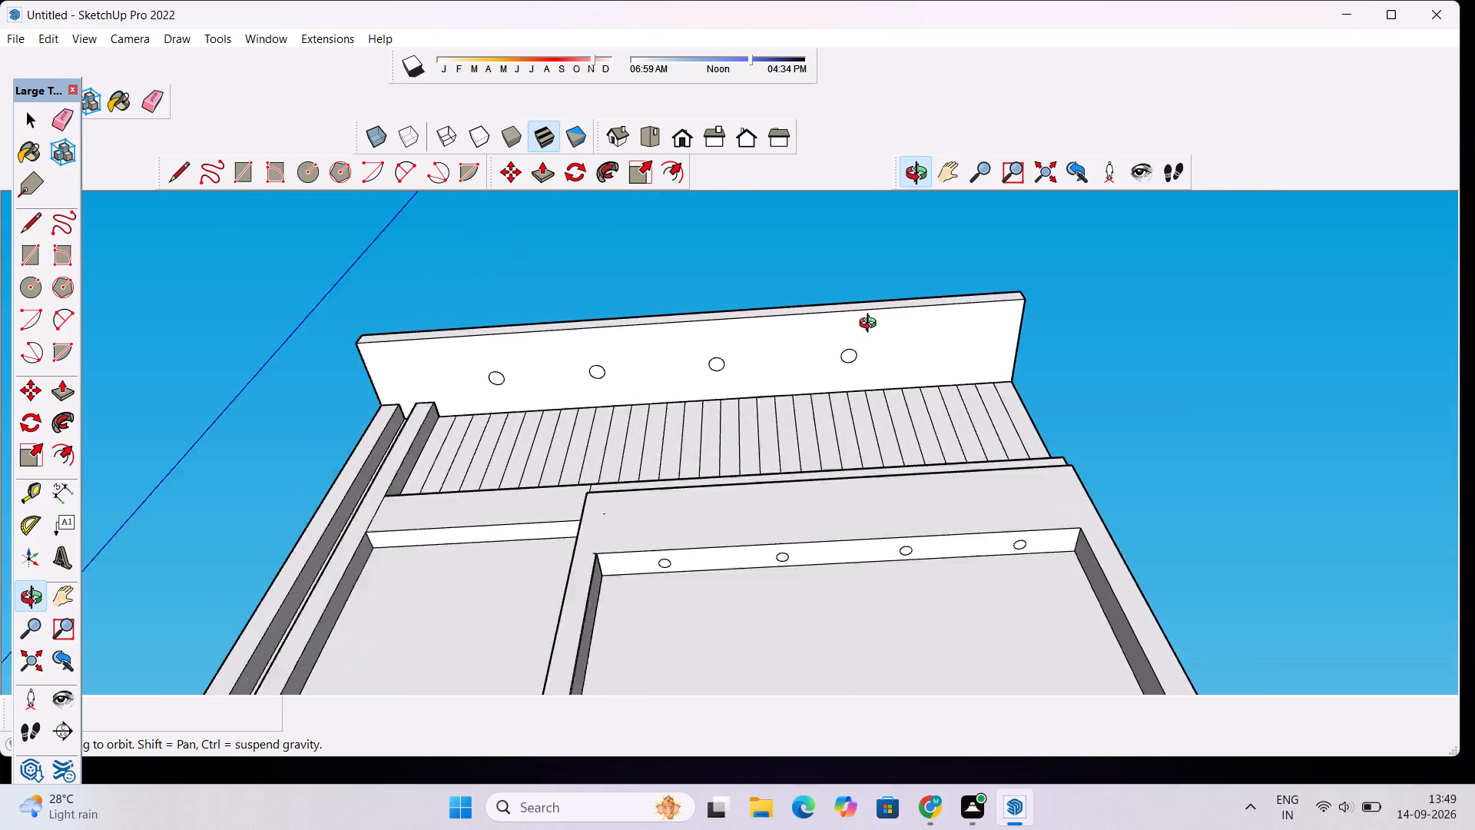
{"action": "scroll", "coordinate": [871, 325], "scroll_direction": "up", "scroll_amount": 3}
{"action": "scroll", "coordinate": [879, 337], "scroll_direction": "down", "scroll_amount": 4}
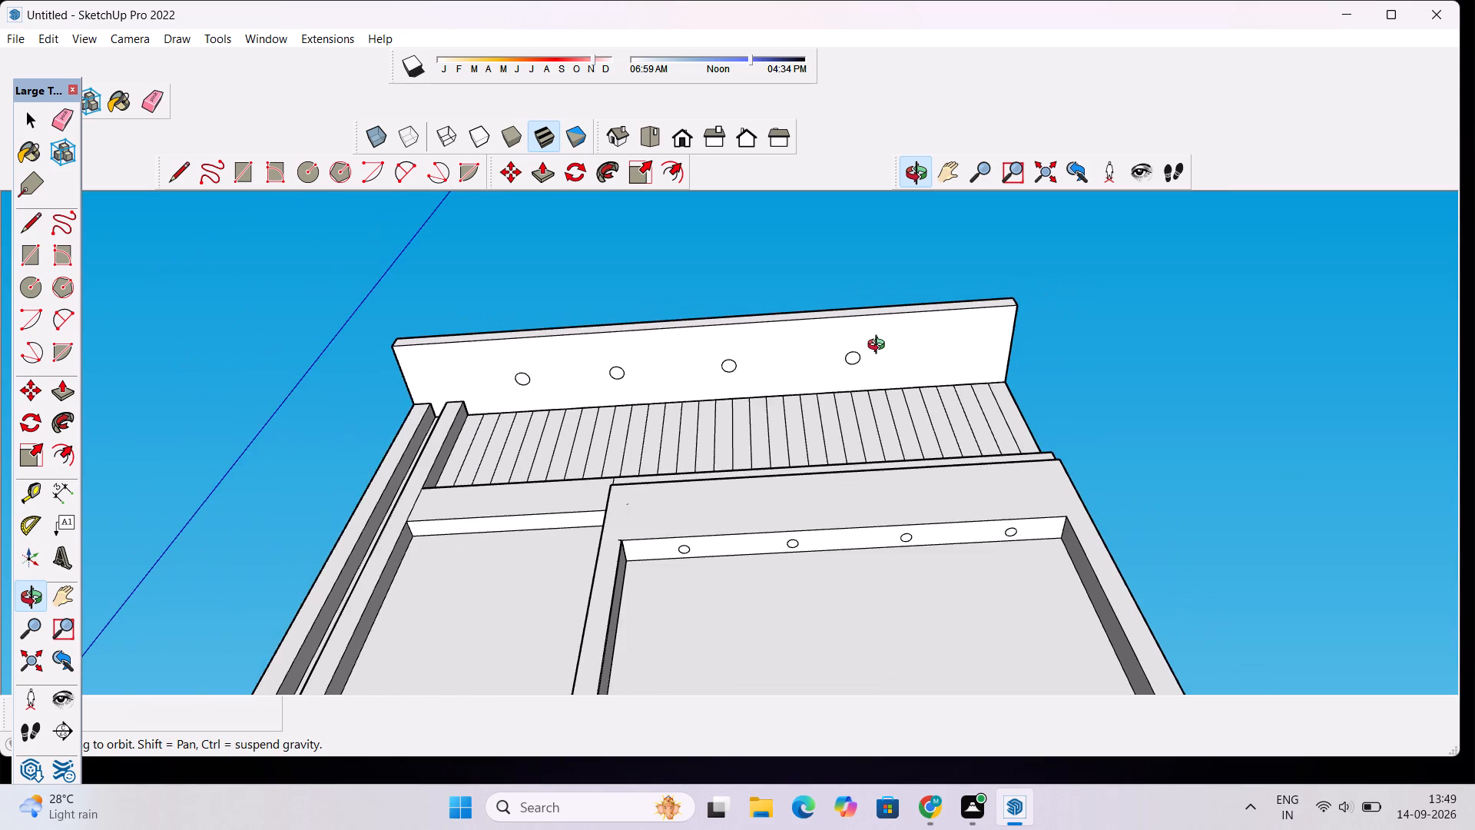
{"action": "scroll", "coordinate": [880, 347], "scroll_direction": "down", "scroll_amount": 2}
{"action": "left_click_drag", "start_coordinate": [879, 347], "coordinate": [873, 554]}
{"action": "scroll", "coordinate": [835, 442], "scroll_direction": "down", "scroll_amount": 5}
{"action": "left_click_drag", "start_coordinate": [836, 443], "coordinate": [843, 504]}
{"action": "scroll", "coordinate": [759, 432], "scroll_direction": "up", "scroll_amount": 8}
{"action": "scroll", "coordinate": [787, 419], "scroll_direction": "down", "scroll_amount": 4}
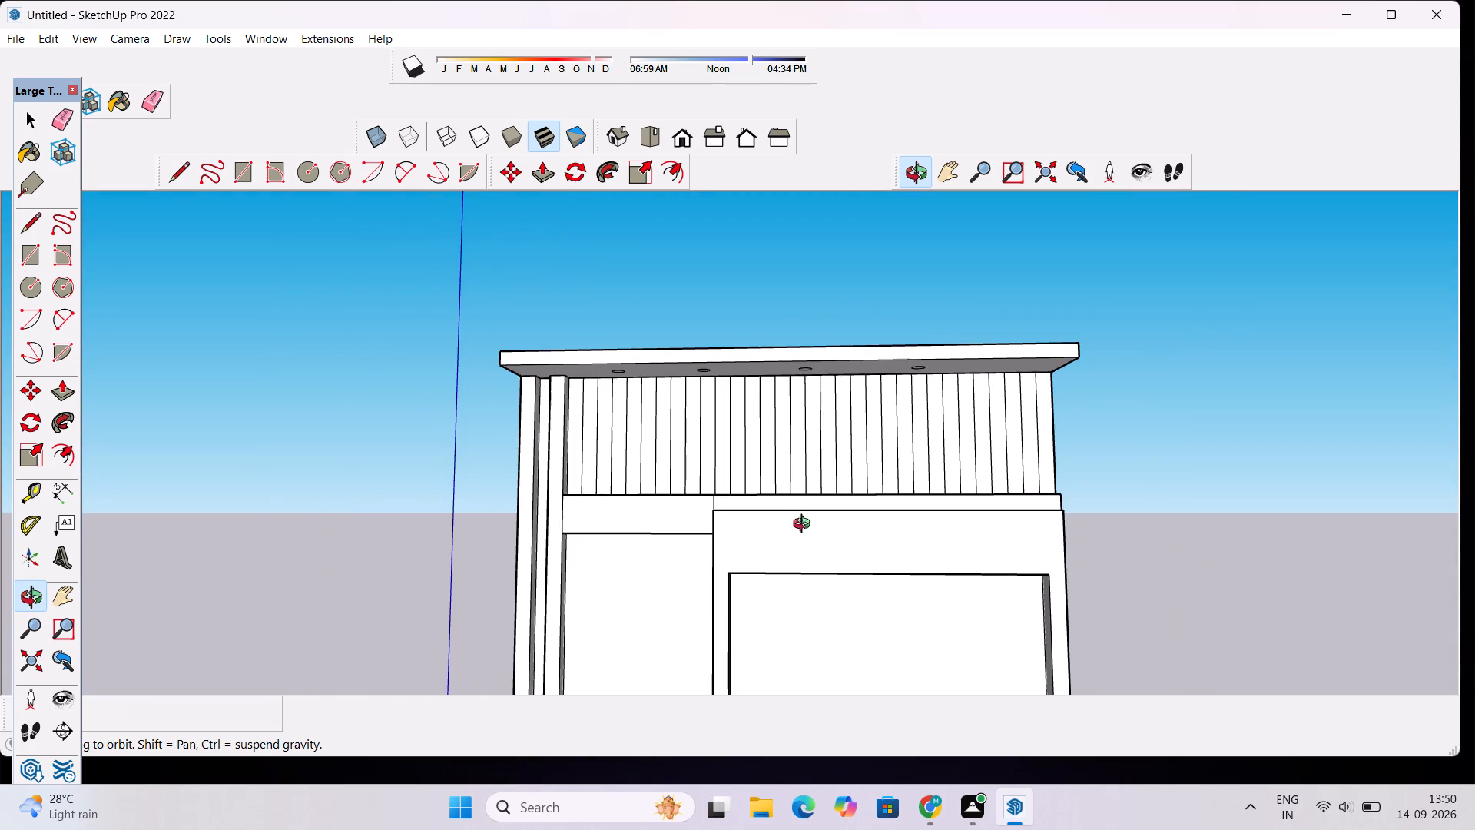
{"action": "scroll", "coordinate": [810, 413], "scroll_direction": "down", "scroll_amount": 4}
{"action": "scroll", "coordinate": [787, 530], "scroll_direction": "up", "scroll_amount": 4}
{"action": "left_click_drag", "start_coordinate": [896, 424], "coordinate": [744, 525]}
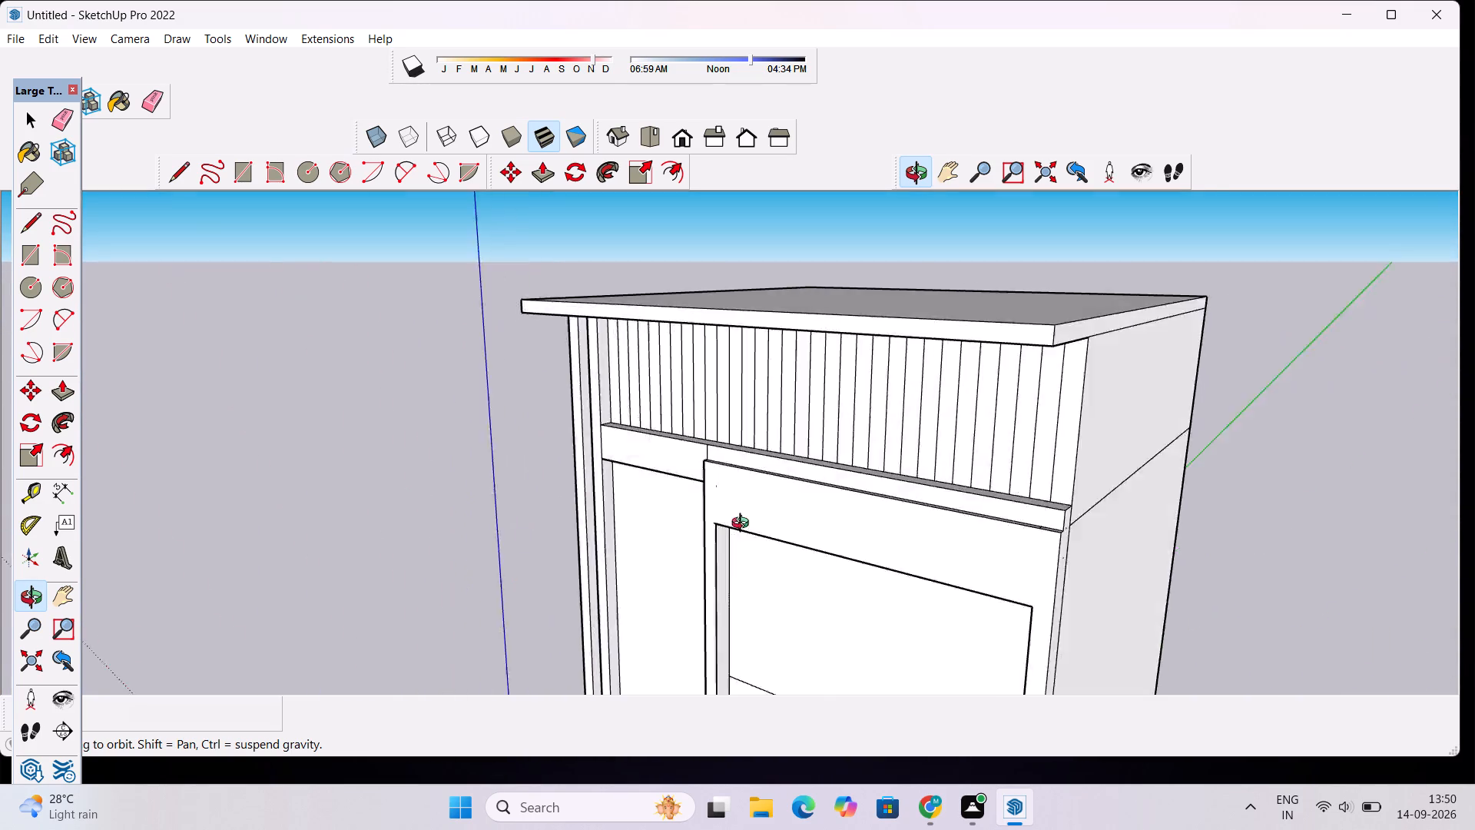
{"action": "left_click_drag", "start_coordinate": [744, 525], "coordinate": [699, 513]}
{"action": "scroll", "coordinate": [700, 504], "scroll_direction": "down", "scroll_amount": 16}
{"action": "scroll", "coordinate": [763, 582], "scroll_direction": "up", "scroll_amount": 8}
{"action": "scroll", "coordinate": [770, 544], "scroll_direction": "down", "scroll_amount": 6}
{"action": "scroll", "coordinate": [827, 456], "scroll_direction": "down", "scroll_amount": 6}
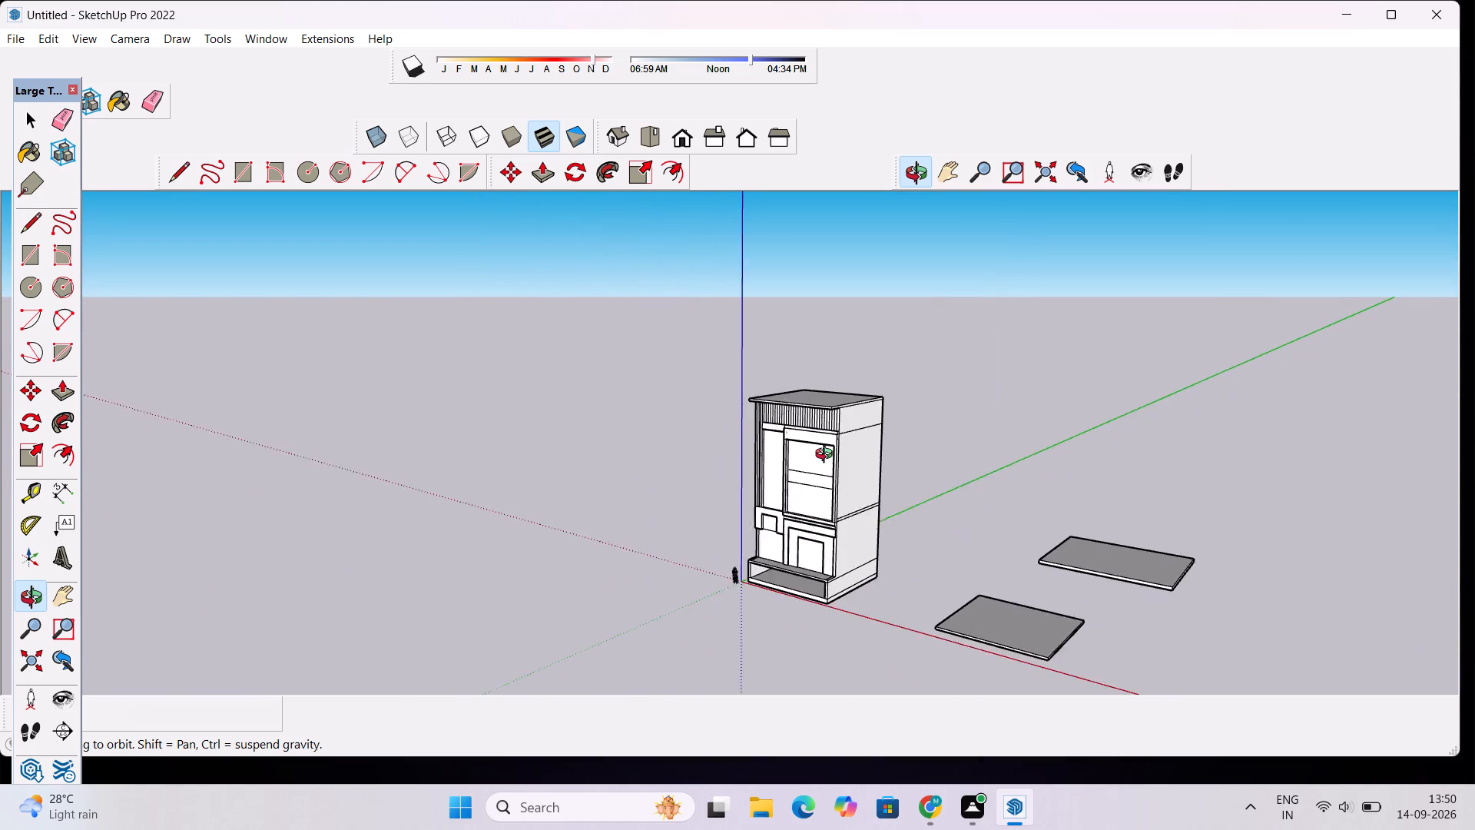
{"action": "scroll", "coordinate": [827, 456], "scroll_direction": "up", "scroll_amount": 1}
{"action": "scroll", "coordinate": [827, 456], "scroll_direction": "down", "scroll_amount": 3}
{"action": "scroll", "coordinate": [789, 622], "scroll_direction": "up", "scroll_amount": 10}
Inspect the open recess in the structure's base from the front and from both sides.
{"action": "left_click_drag", "start_coordinate": [775, 573], "coordinate": [894, 553]}
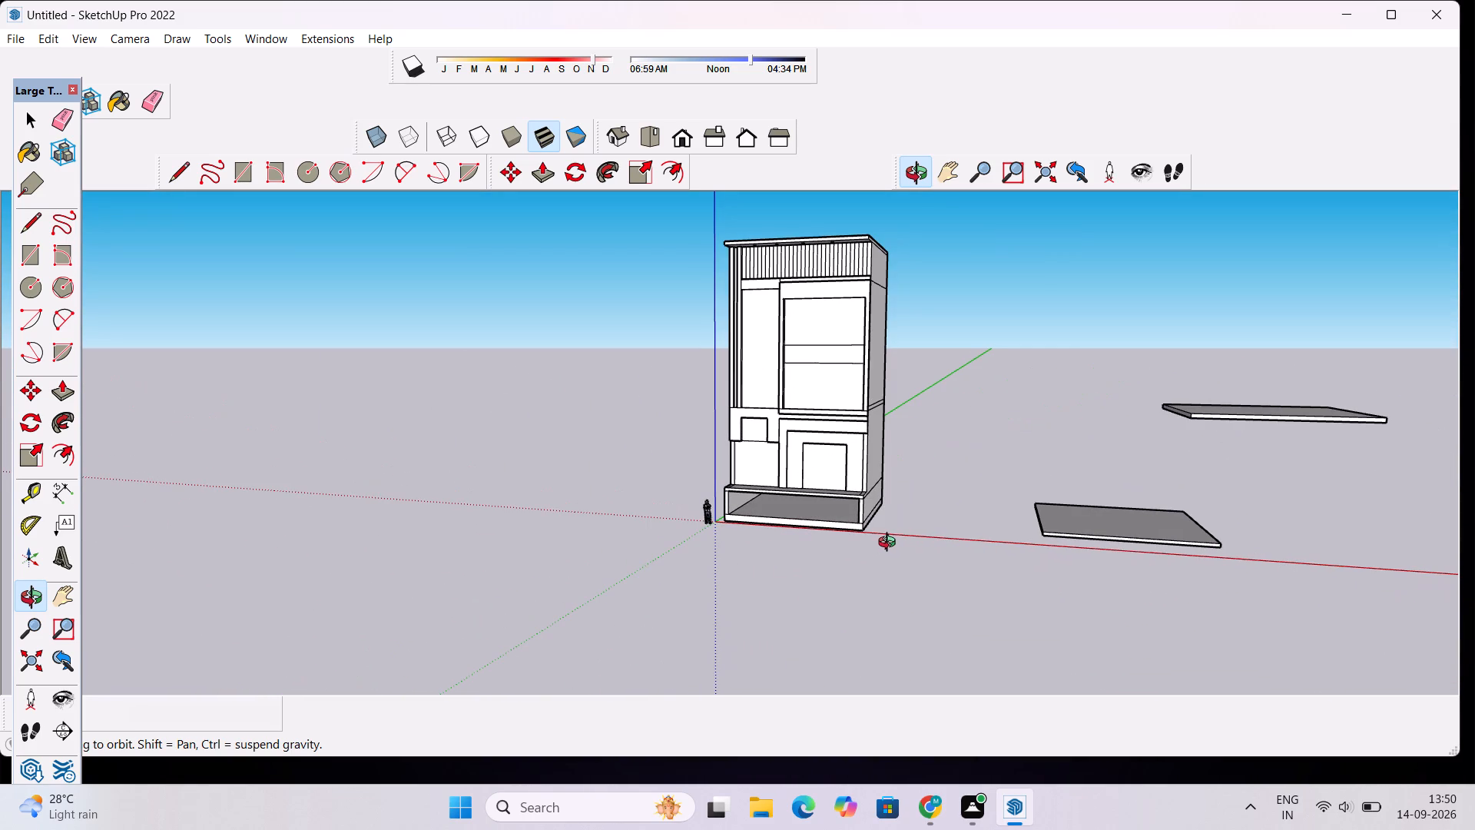
{"action": "scroll", "coordinate": [890, 544], "scroll_direction": "down", "scroll_amount": 4}
{"action": "scroll", "coordinate": [781, 494], "scroll_direction": "up", "scroll_amount": 4}
{"action": "left_click_drag", "start_coordinate": [776, 501], "coordinate": [860, 466]}
{"action": "scroll", "coordinate": [872, 484], "scroll_direction": "up", "scroll_amount": 3}
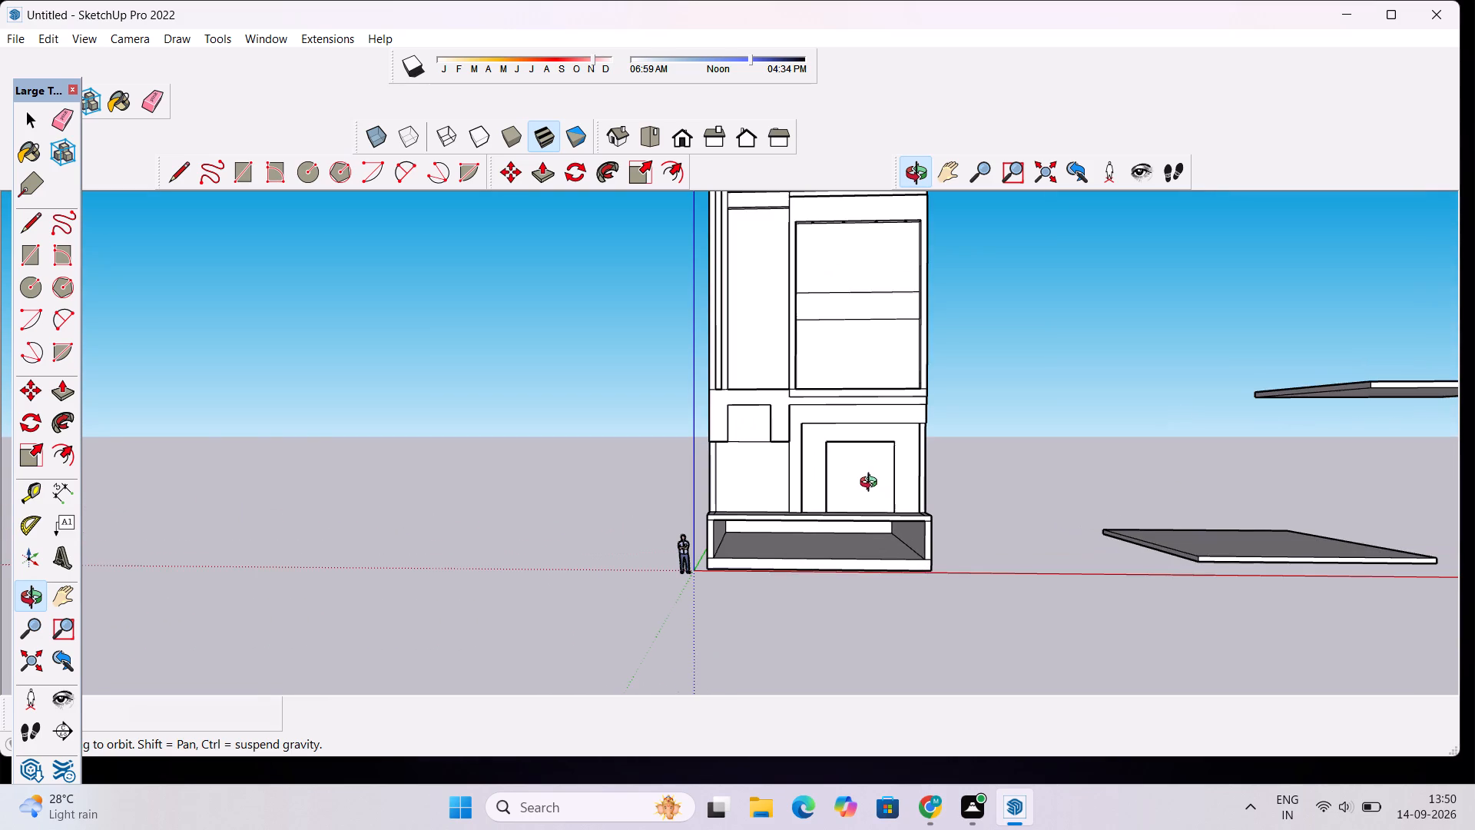
{"action": "scroll", "coordinate": [872, 484], "scroll_direction": "up", "scroll_amount": 1}
{"action": "scroll", "coordinate": [806, 555], "scroll_direction": "down", "scroll_amount": 4}
{"action": "left_click_drag", "start_coordinate": [823, 548], "coordinate": [664, 566]}
{"action": "scroll", "coordinate": [712, 564], "scroll_direction": "up", "scroll_amount": 7}
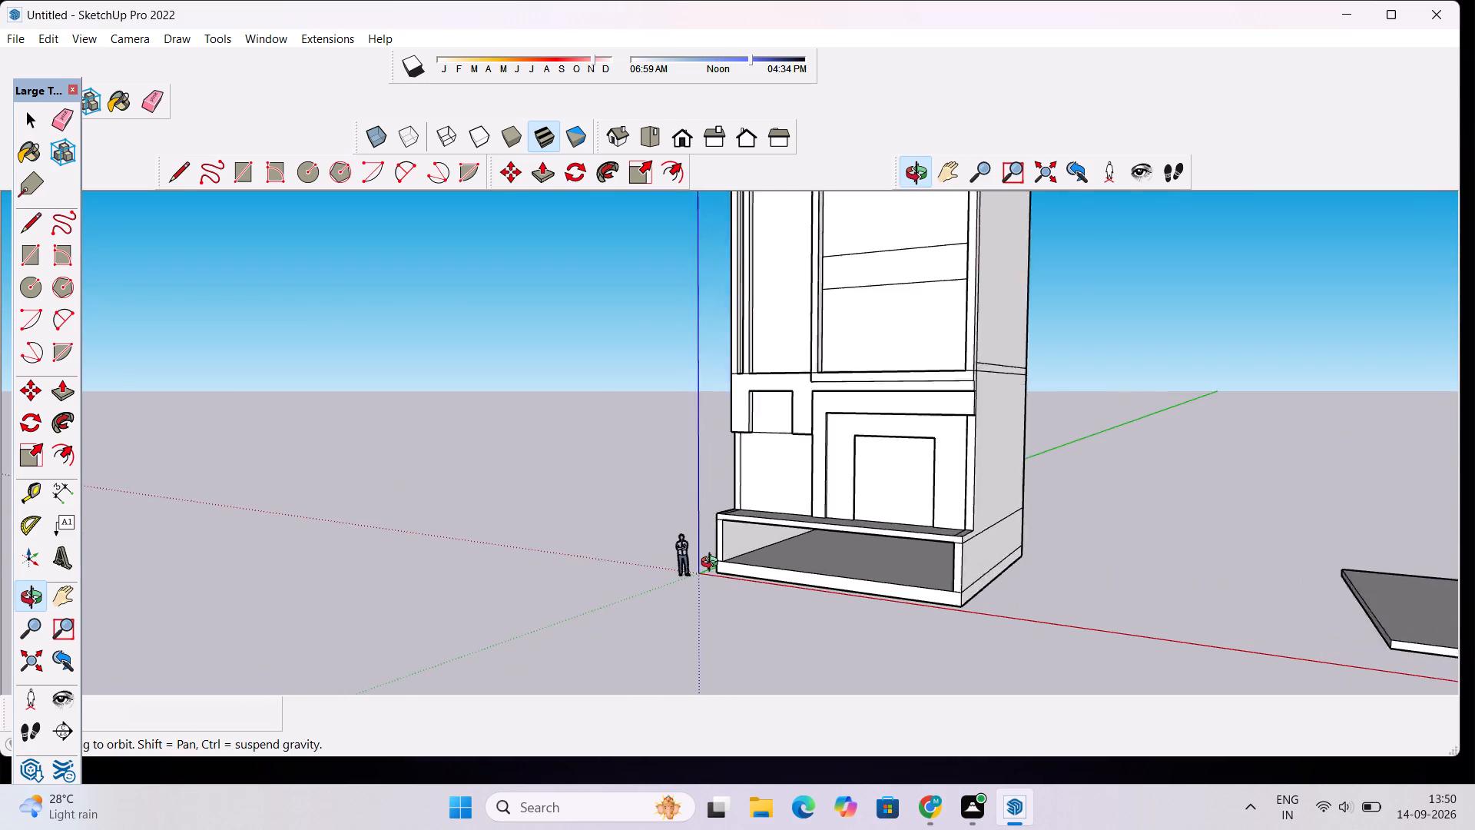
{"action": "scroll", "coordinate": [713, 564], "scroll_direction": "up", "scroll_amount": 2}
{"action": "left_click_drag", "start_coordinate": [1012, 526], "coordinate": [857, 453]}
{"action": "scroll", "coordinate": [738, 553], "scroll_direction": "up", "scroll_amount": 8}
{"action": "left_click_drag", "start_coordinate": [801, 505], "coordinate": [867, 470]}
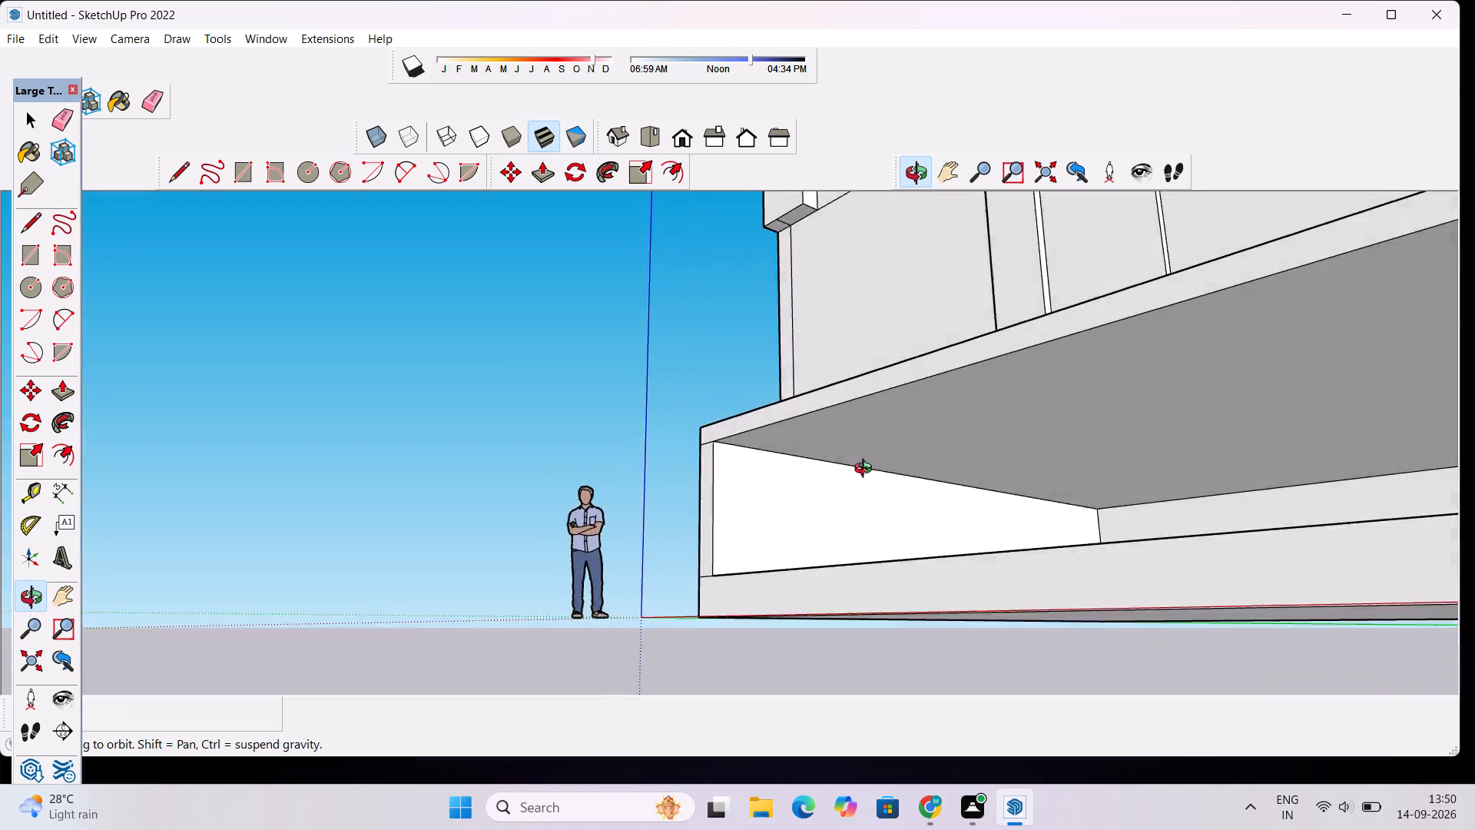
{"action": "left_click_drag", "start_coordinate": [867, 470], "coordinate": [1049, 543]}
{"action": "scroll", "coordinate": [879, 513], "scroll_direction": "down", "scroll_amount": 5}
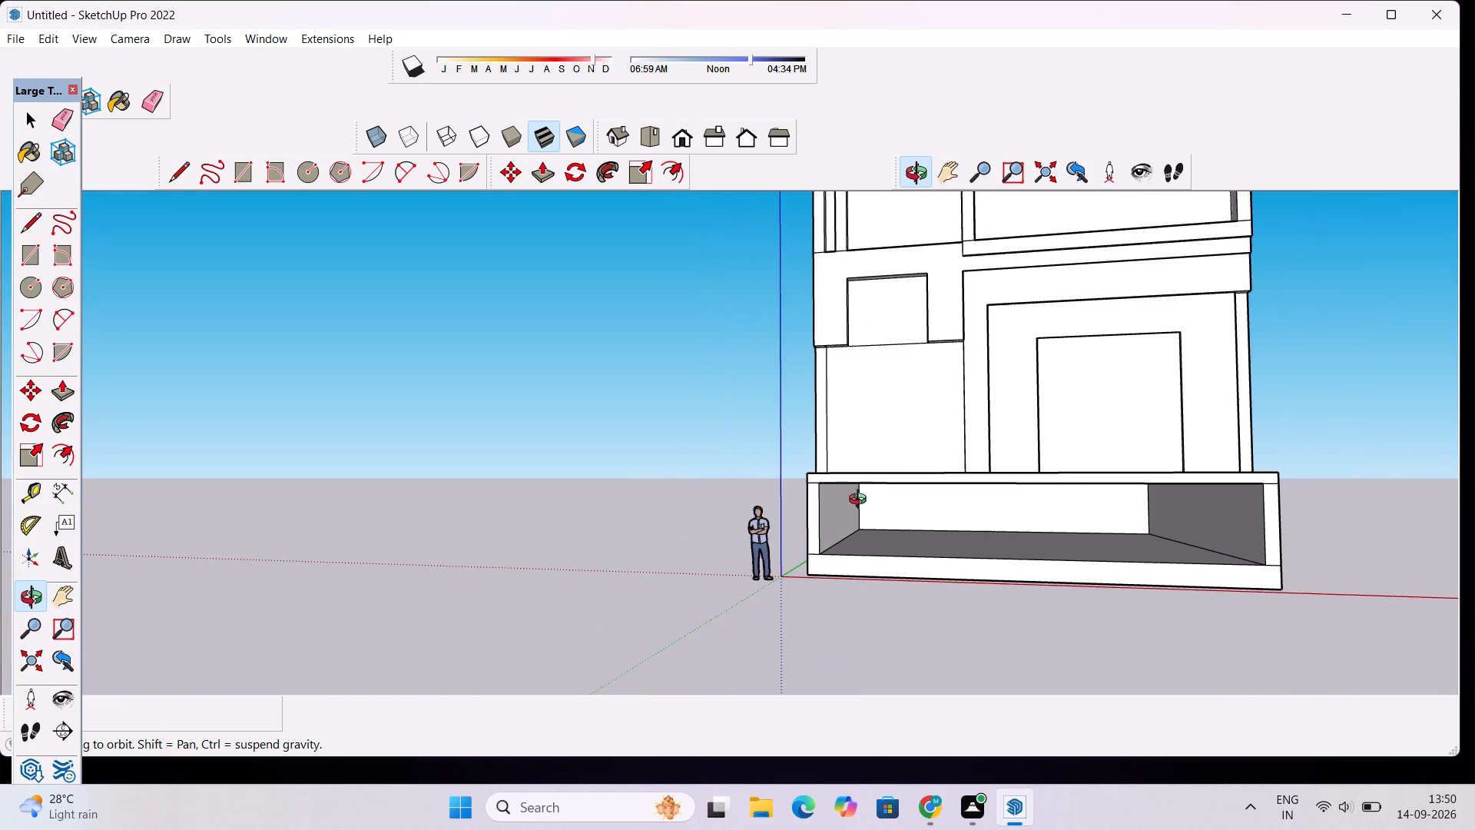
{"action": "left_click_drag", "start_coordinate": [834, 496], "coordinate": [917, 543], "text": "shift"}
{"action": "scroll", "coordinate": [1030, 573], "scroll_direction": "up", "scroll_amount": 4}
{"action": "scroll", "coordinate": [1017, 508], "scroll_direction": "down", "scroll_amount": 5}
{"action": "left_click_drag", "start_coordinate": [890, 498], "coordinate": [902, 509]}
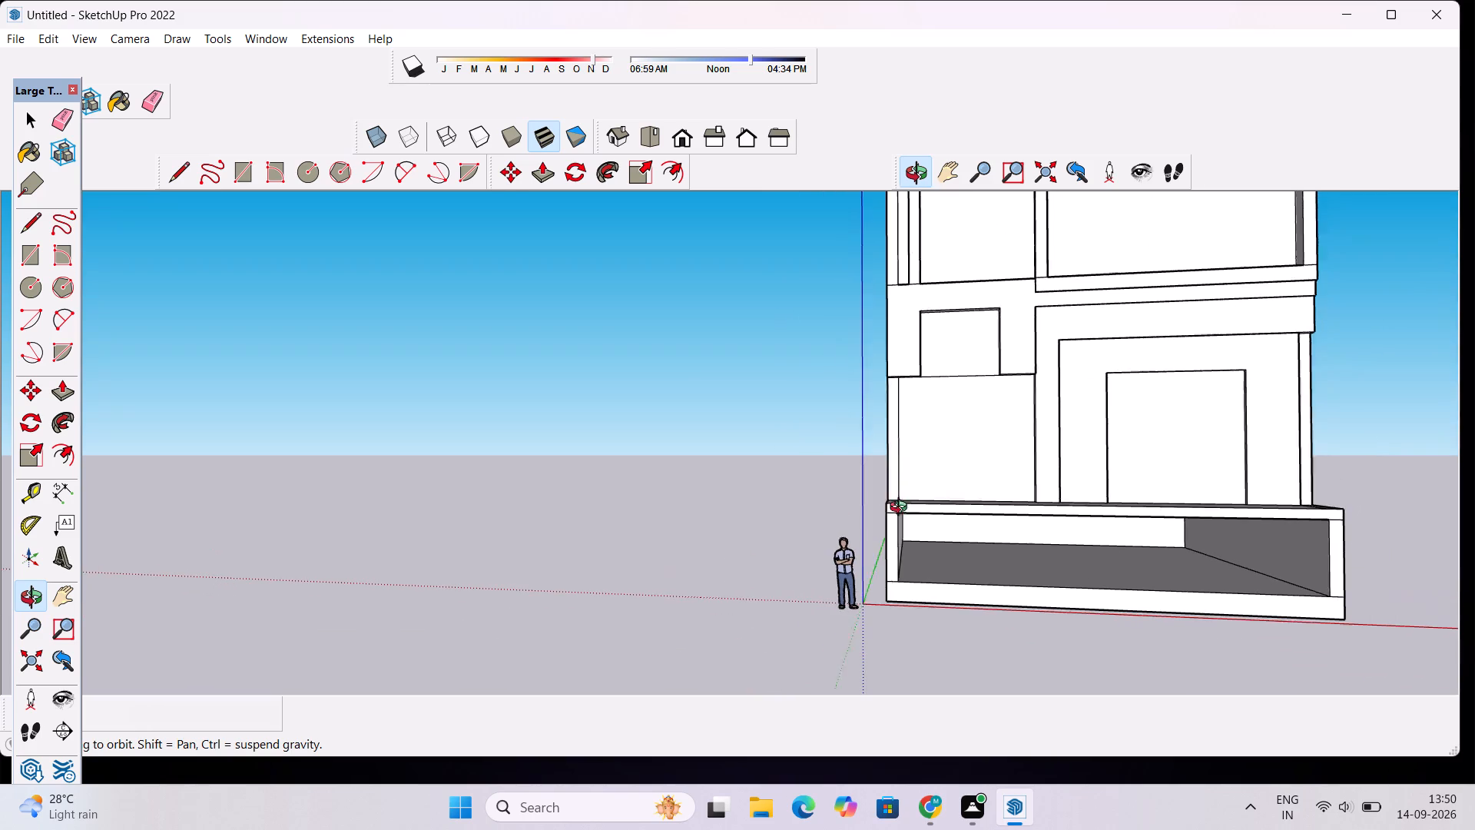
{"action": "left_click_drag", "start_coordinate": [902, 509], "coordinate": [1064, 523]}
Place a guide on the base recess floor, parallel to its front edge and 1' behind it.
{"action": "scroll", "coordinate": [1141, 530], "scroll_direction": "up", "scroll_amount": 5}
{"action": "scroll", "coordinate": [1020, 554], "scroll_direction": "up", "scroll_amount": 3}
{"action": "left_click_drag", "start_coordinate": [966, 566], "coordinate": [1048, 580]}
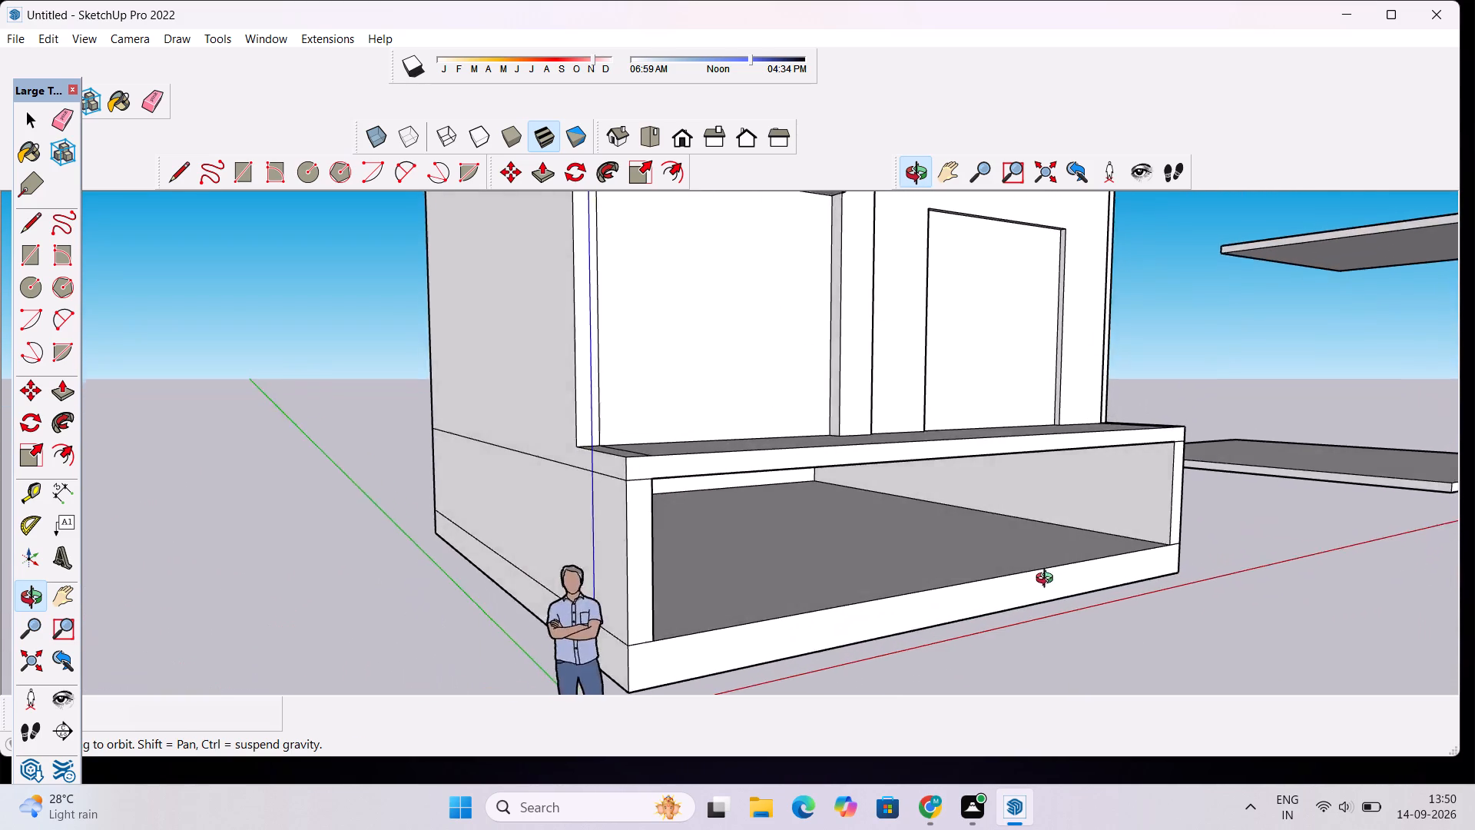
{"action": "left_click_drag", "start_coordinate": [1048, 580], "coordinate": [1052, 603]}
{"action": "scroll", "coordinate": [1052, 610], "scroll_direction": "up", "scroll_amount": 3}
{"action": "left_click_drag", "start_coordinate": [1049, 609], "coordinate": [949, 650]}
{"action": "key", "text": "t"}
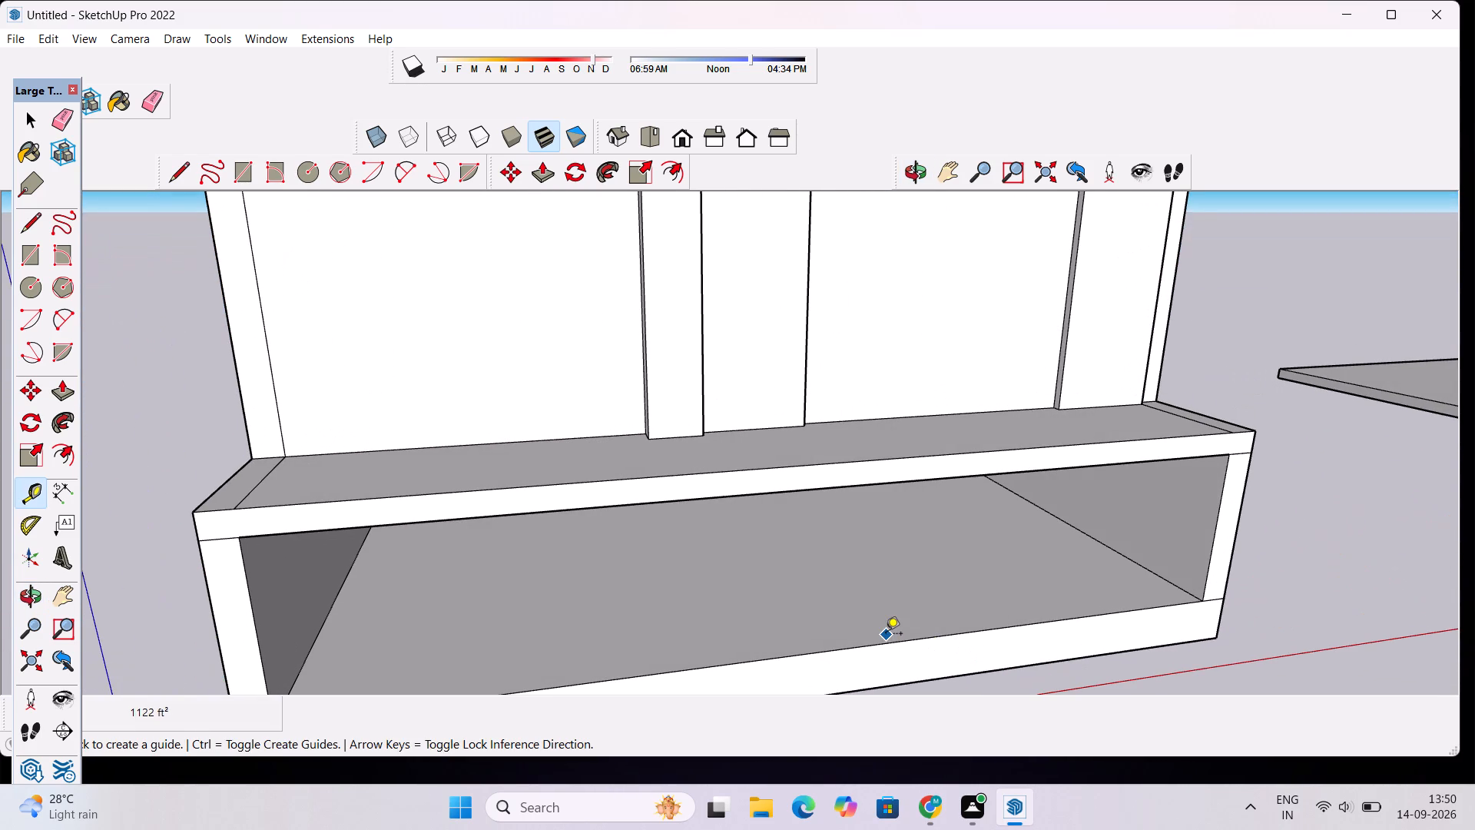
{"action": "left_click", "coordinate": [886, 642]}
{"action": "scroll", "coordinate": [878, 619], "scroll_direction": "up", "scroll_amount": 3}
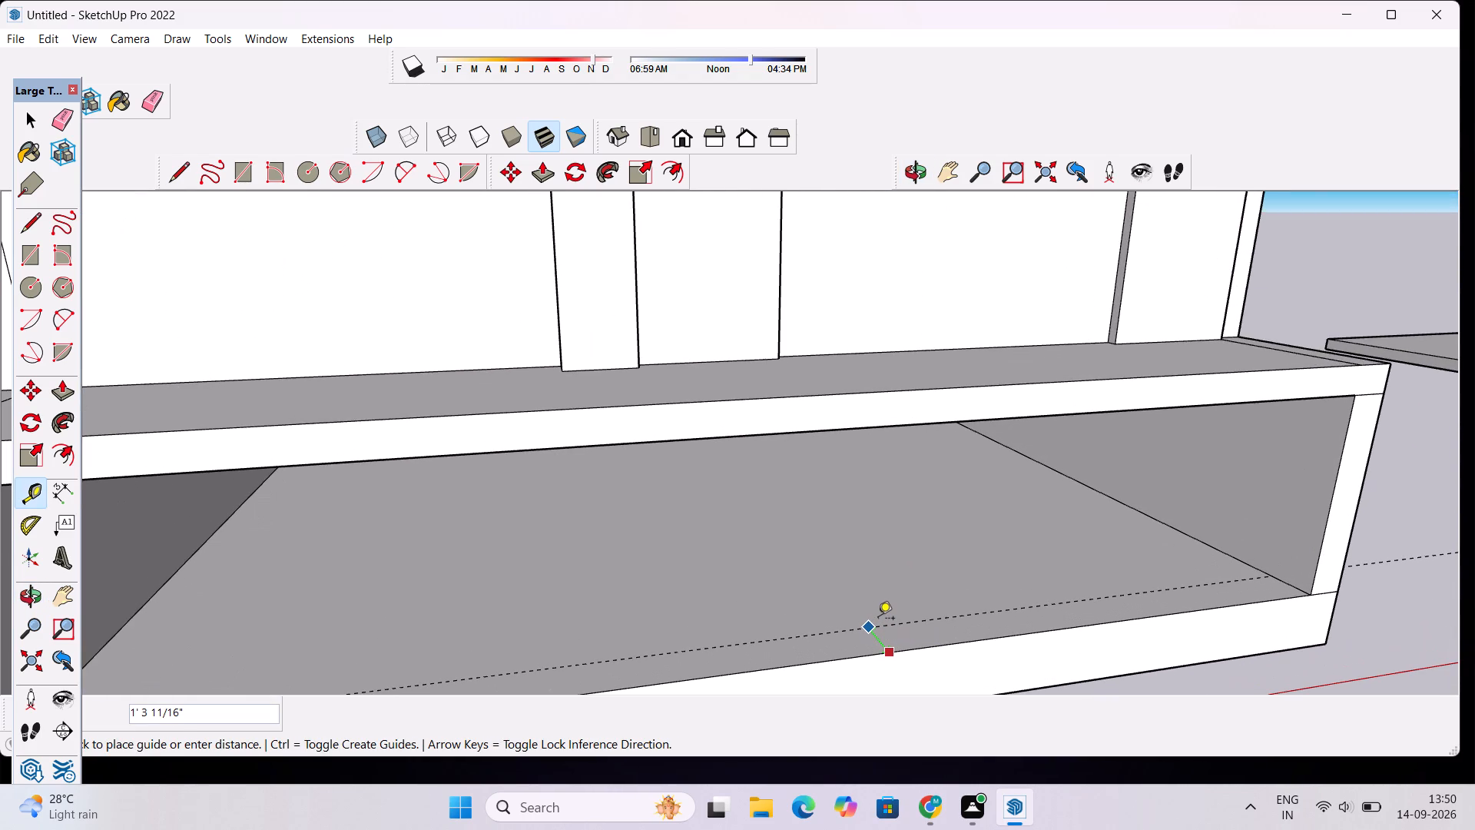
{"action": "type", "text": "1'"}
{"action": "key", "text": "Return"}
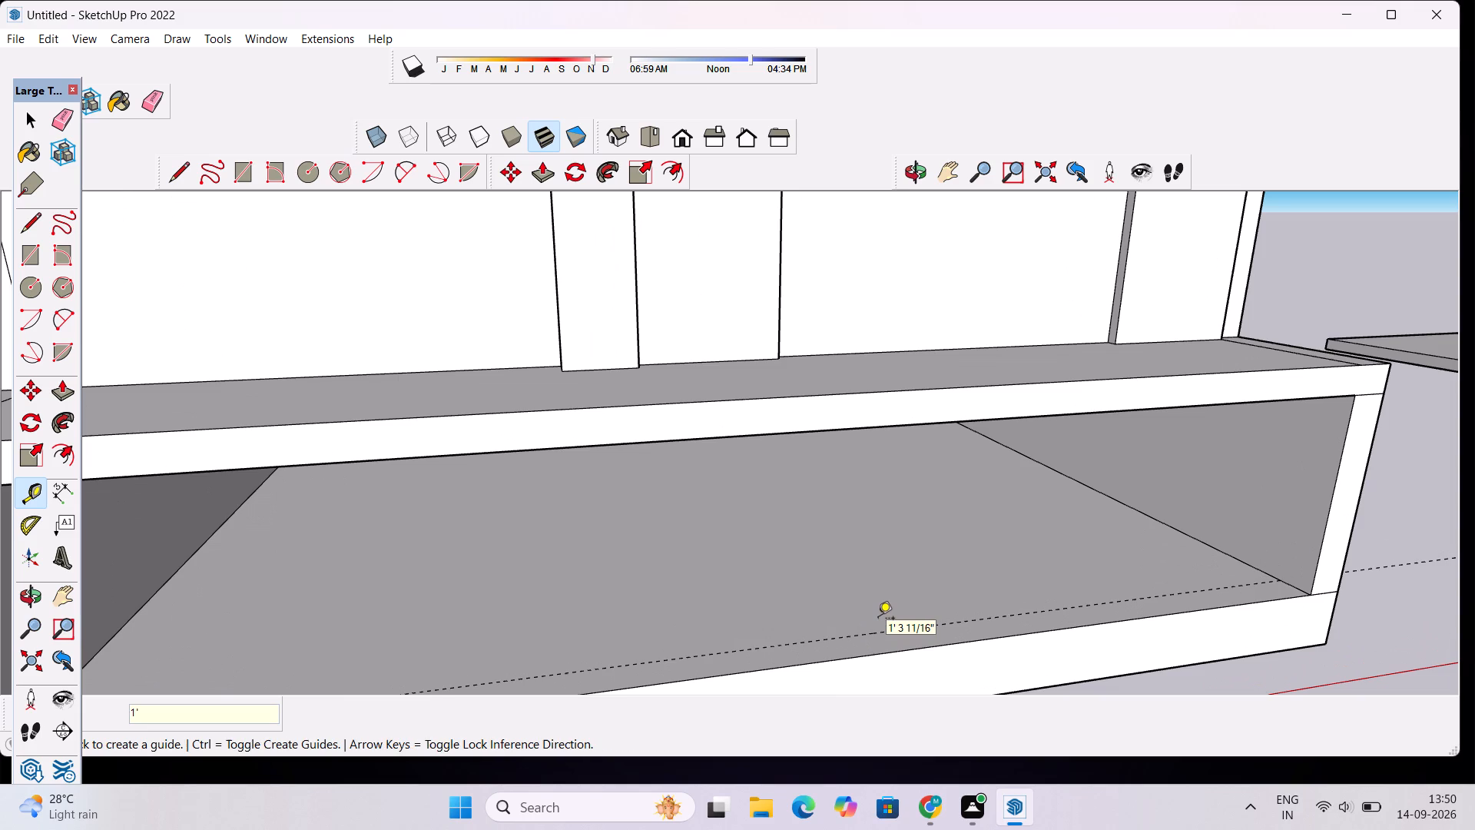
Draw a 33' line along the guide across the base recess floor, from one side wall to the other.
{"action": "key", "text": "l"}
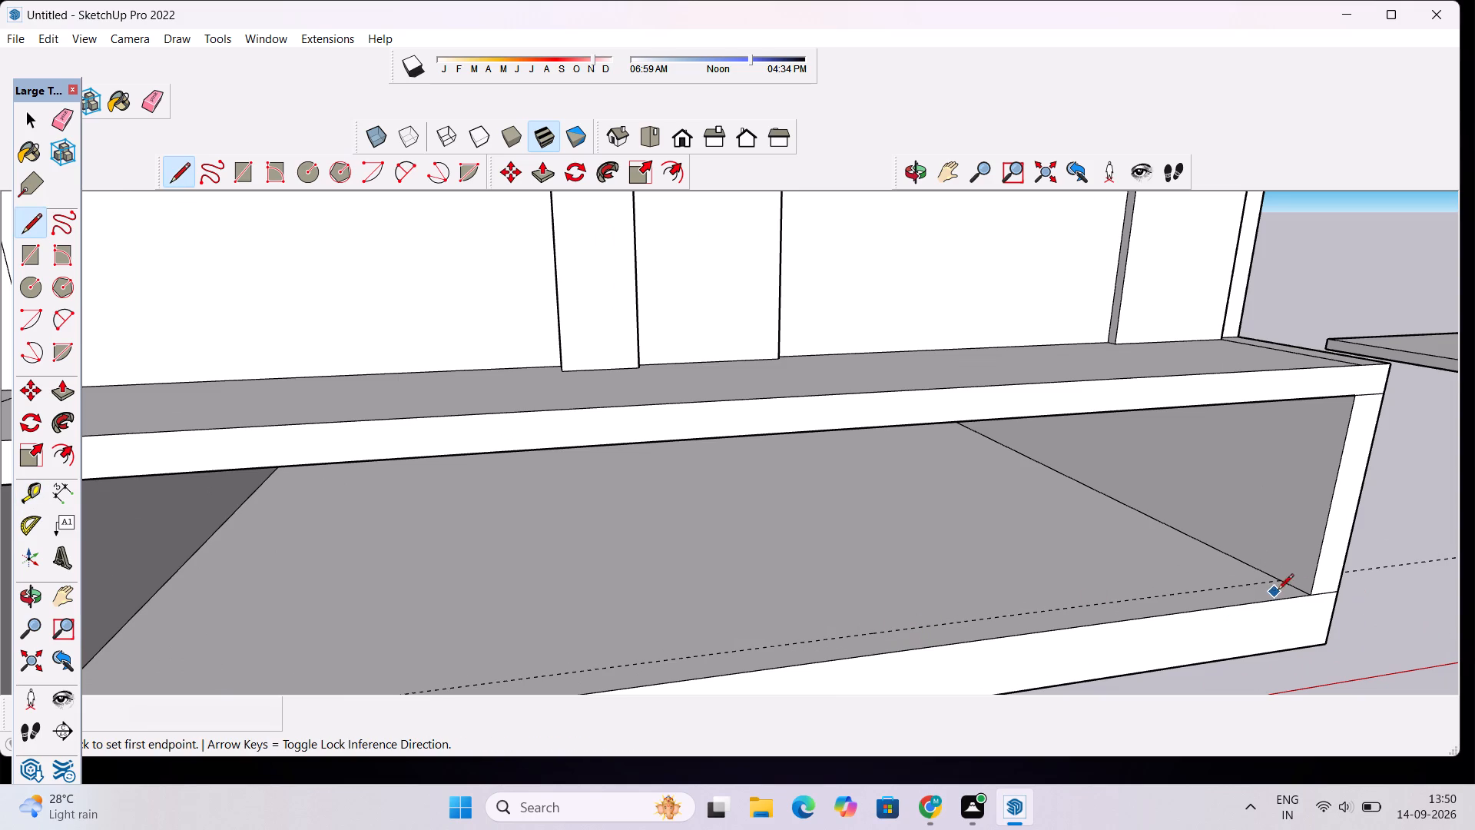
{"action": "left_click", "coordinate": [1279, 583]}
{"action": "scroll", "coordinate": [1174, 599], "scroll_direction": "down", "scroll_amount": 5}
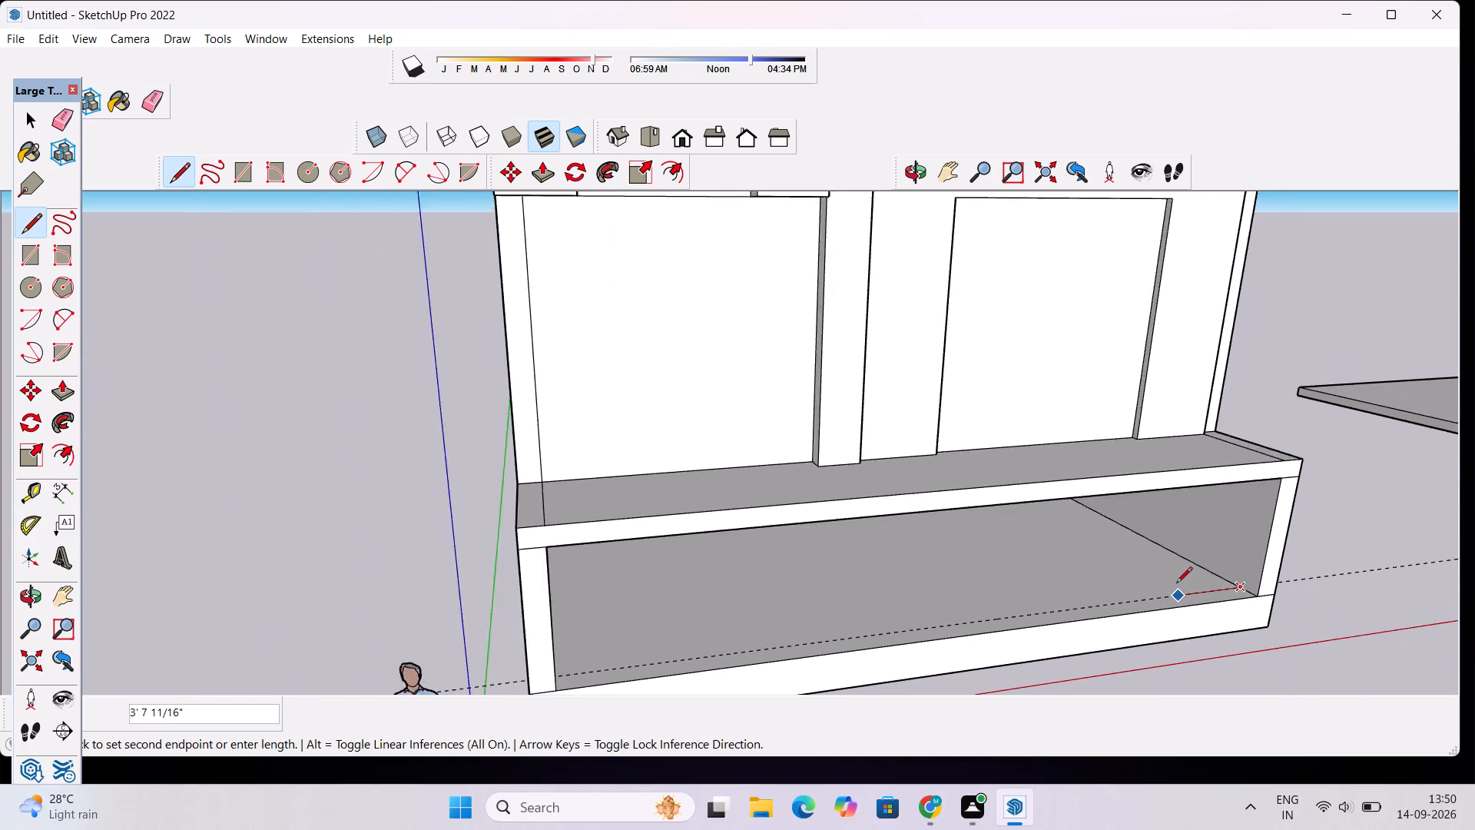
{"action": "scroll", "coordinate": [1176, 584], "scroll_direction": "down", "scroll_amount": 4}
{"action": "scroll", "coordinate": [807, 643], "scroll_direction": "up", "scroll_amount": 14}
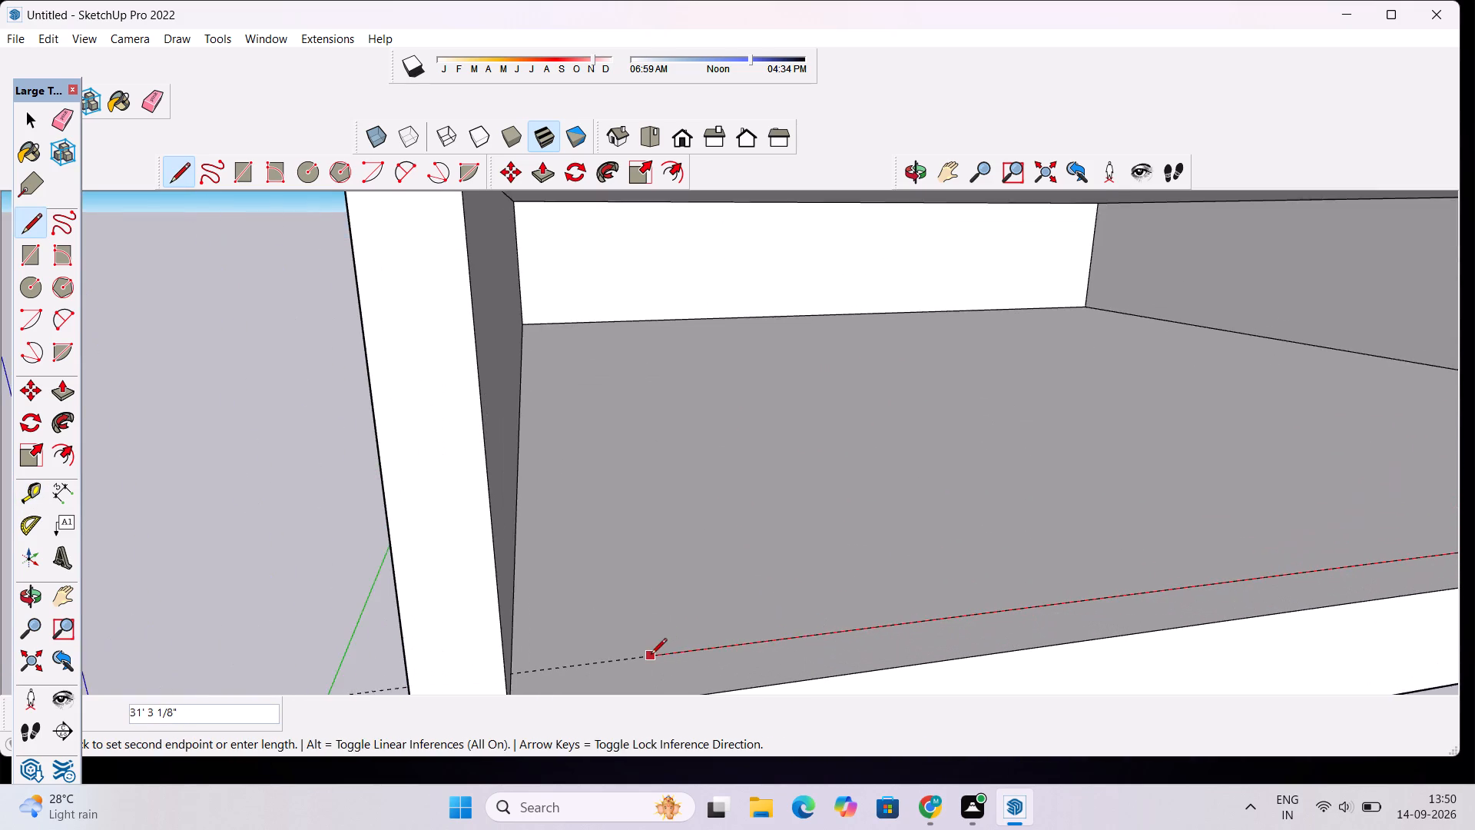
{"action": "scroll", "coordinate": [651, 656], "scroll_direction": "up", "scroll_amount": 2}
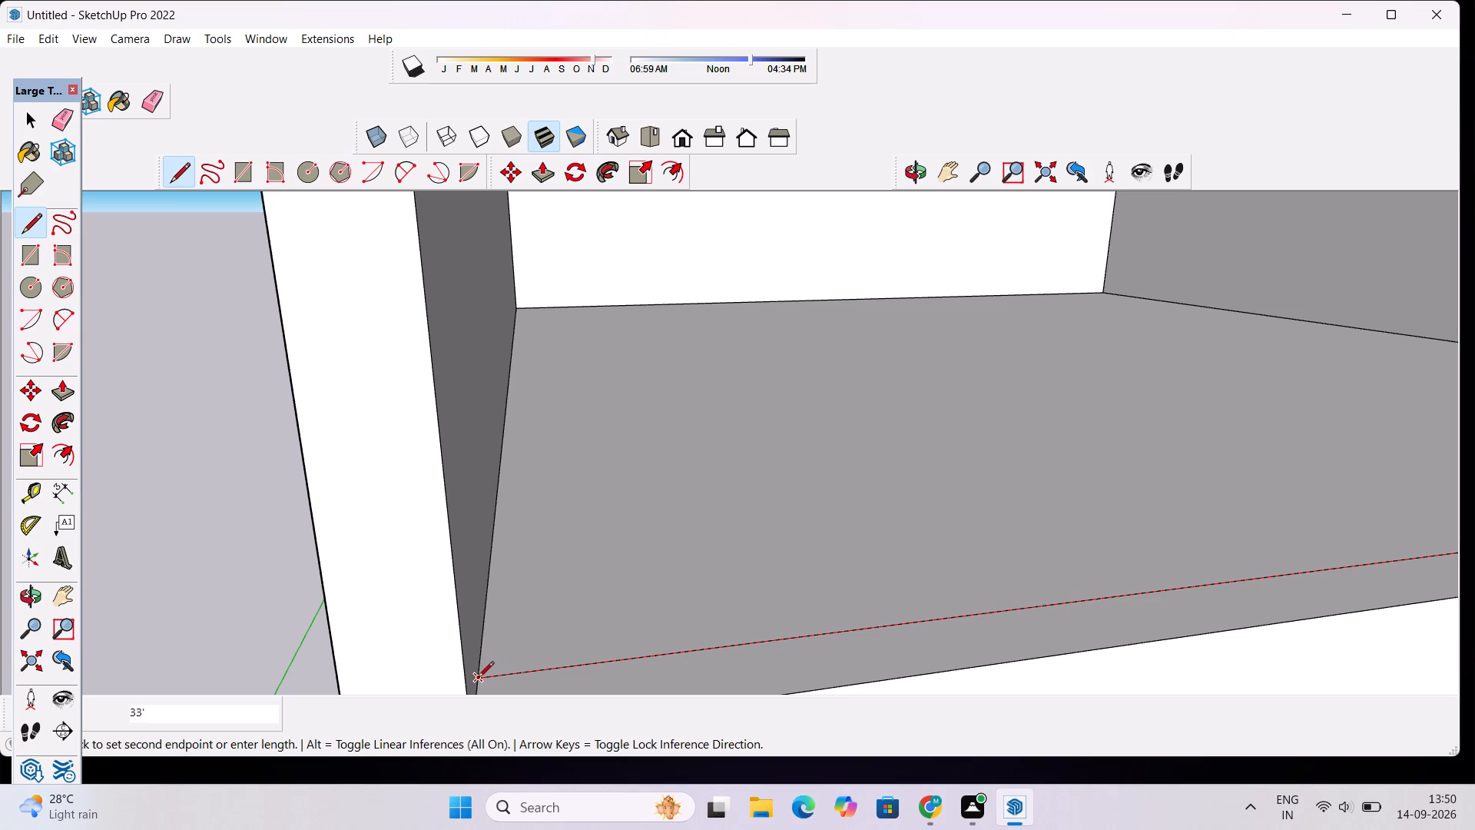
{"action": "left_click", "coordinate": [478, 679]}
{"action": "scroll", "coordinate": [488, 654], "scroll_direction": "down", "scroll_amount": 17}
{"action": "key", "text": "space"}
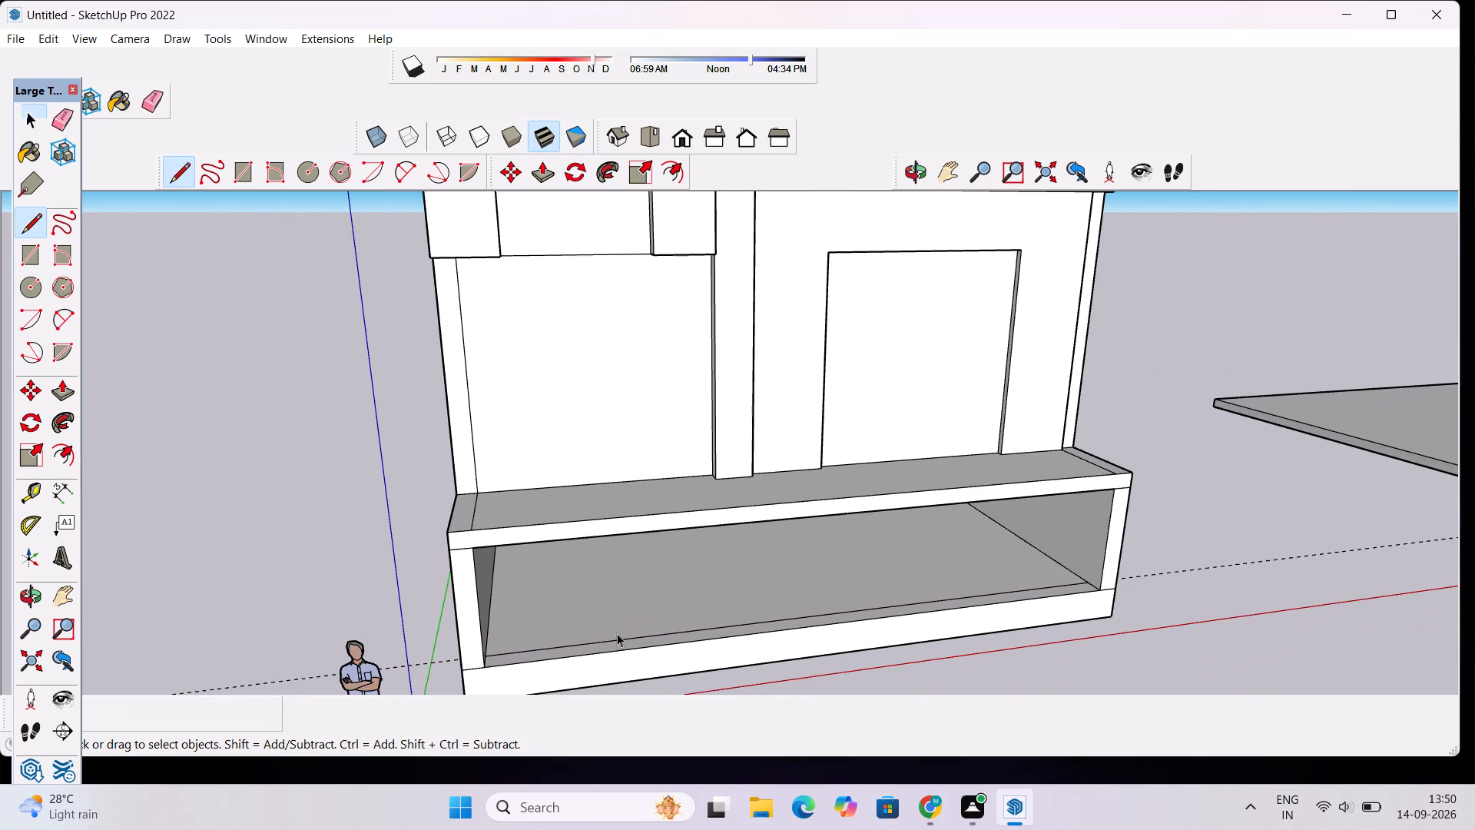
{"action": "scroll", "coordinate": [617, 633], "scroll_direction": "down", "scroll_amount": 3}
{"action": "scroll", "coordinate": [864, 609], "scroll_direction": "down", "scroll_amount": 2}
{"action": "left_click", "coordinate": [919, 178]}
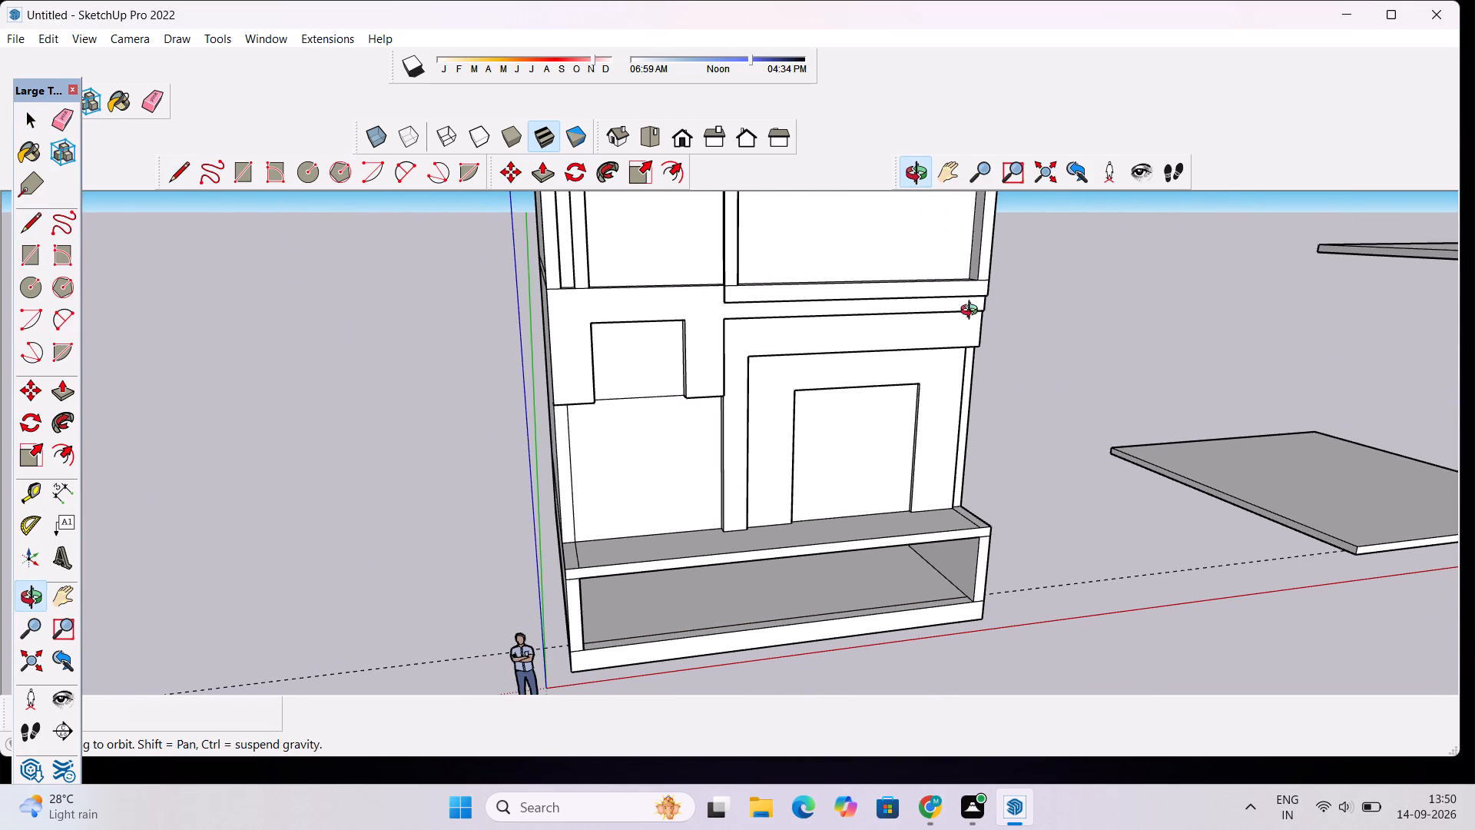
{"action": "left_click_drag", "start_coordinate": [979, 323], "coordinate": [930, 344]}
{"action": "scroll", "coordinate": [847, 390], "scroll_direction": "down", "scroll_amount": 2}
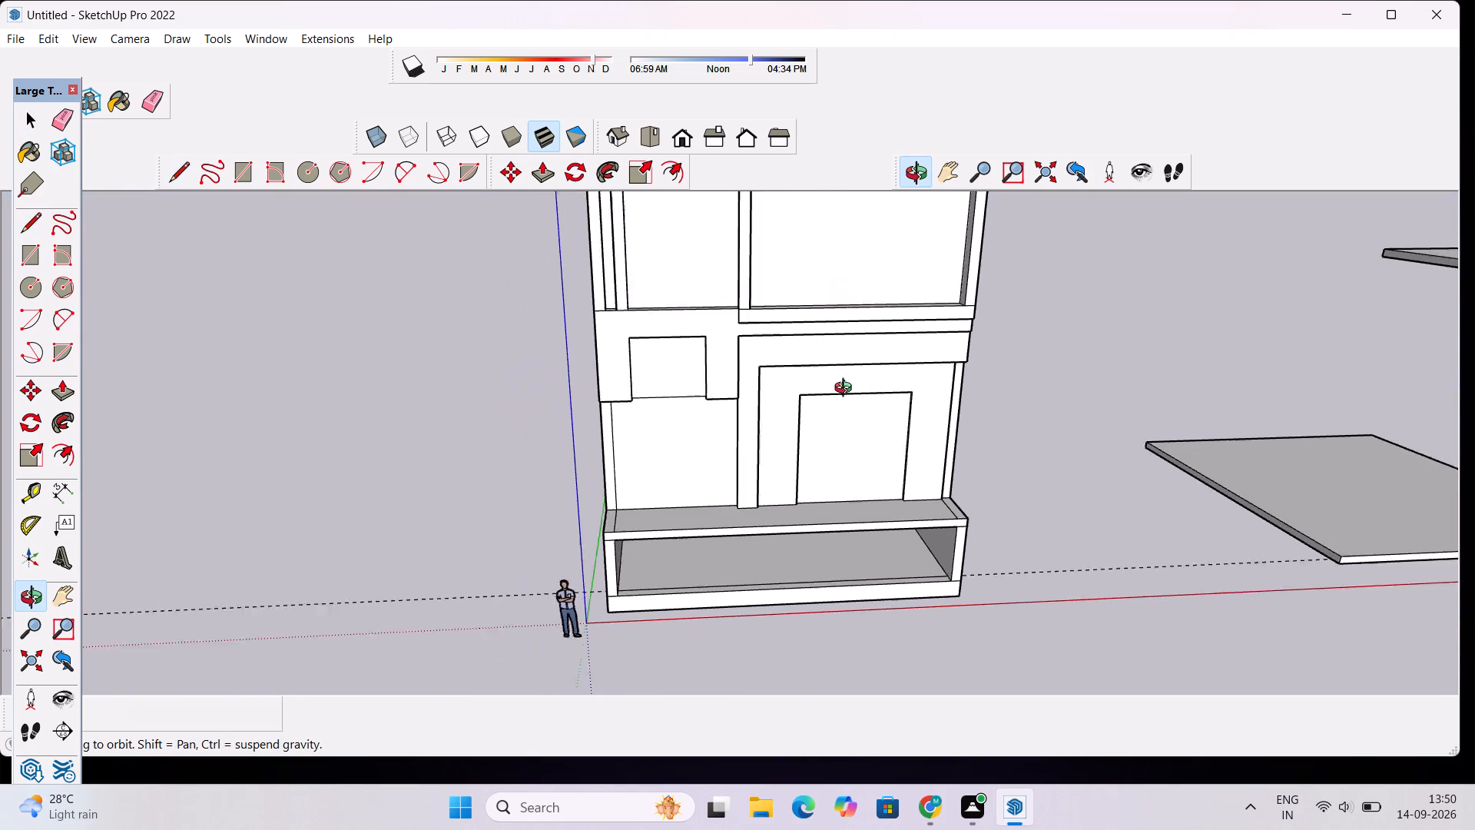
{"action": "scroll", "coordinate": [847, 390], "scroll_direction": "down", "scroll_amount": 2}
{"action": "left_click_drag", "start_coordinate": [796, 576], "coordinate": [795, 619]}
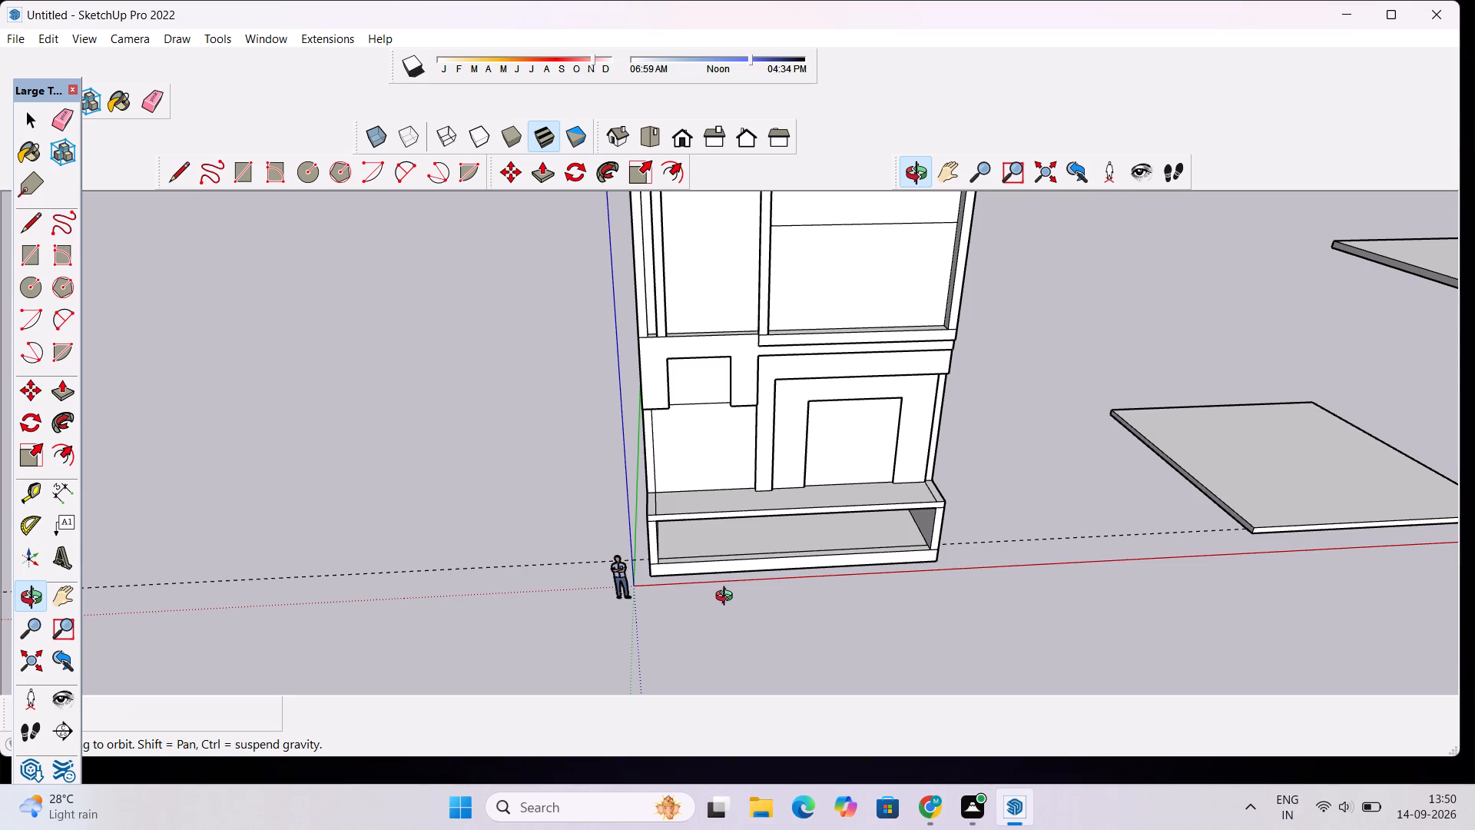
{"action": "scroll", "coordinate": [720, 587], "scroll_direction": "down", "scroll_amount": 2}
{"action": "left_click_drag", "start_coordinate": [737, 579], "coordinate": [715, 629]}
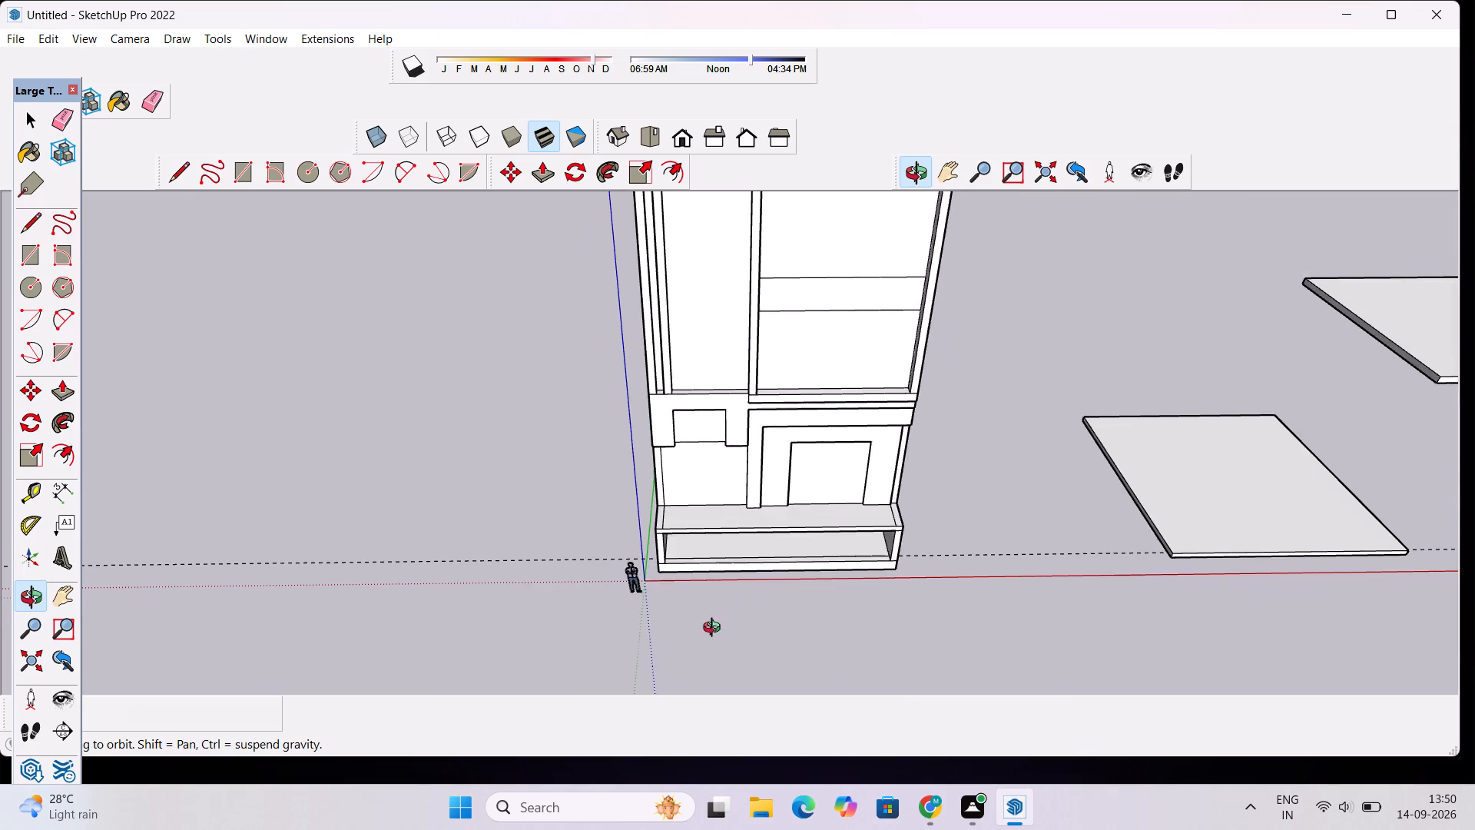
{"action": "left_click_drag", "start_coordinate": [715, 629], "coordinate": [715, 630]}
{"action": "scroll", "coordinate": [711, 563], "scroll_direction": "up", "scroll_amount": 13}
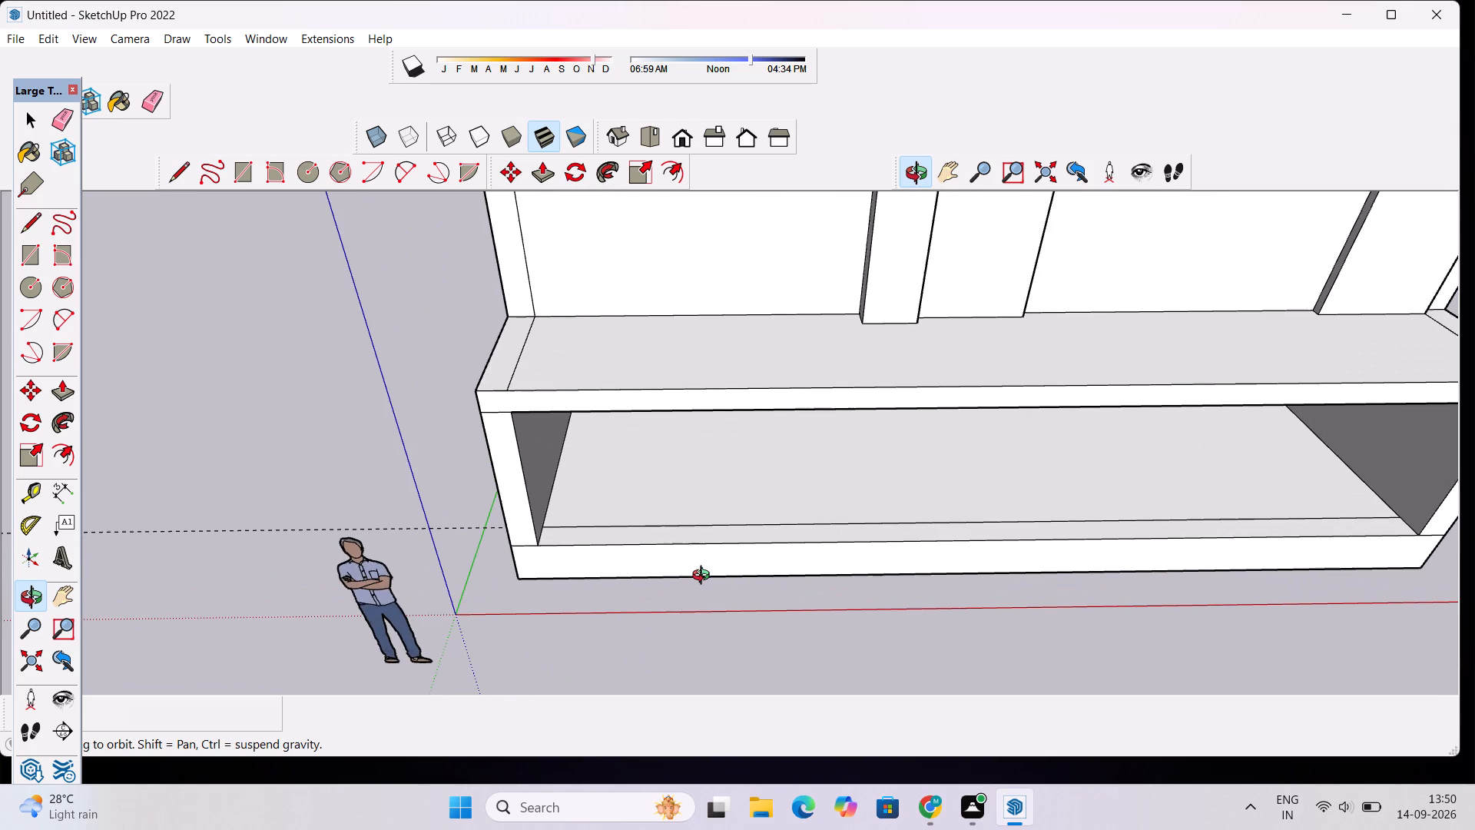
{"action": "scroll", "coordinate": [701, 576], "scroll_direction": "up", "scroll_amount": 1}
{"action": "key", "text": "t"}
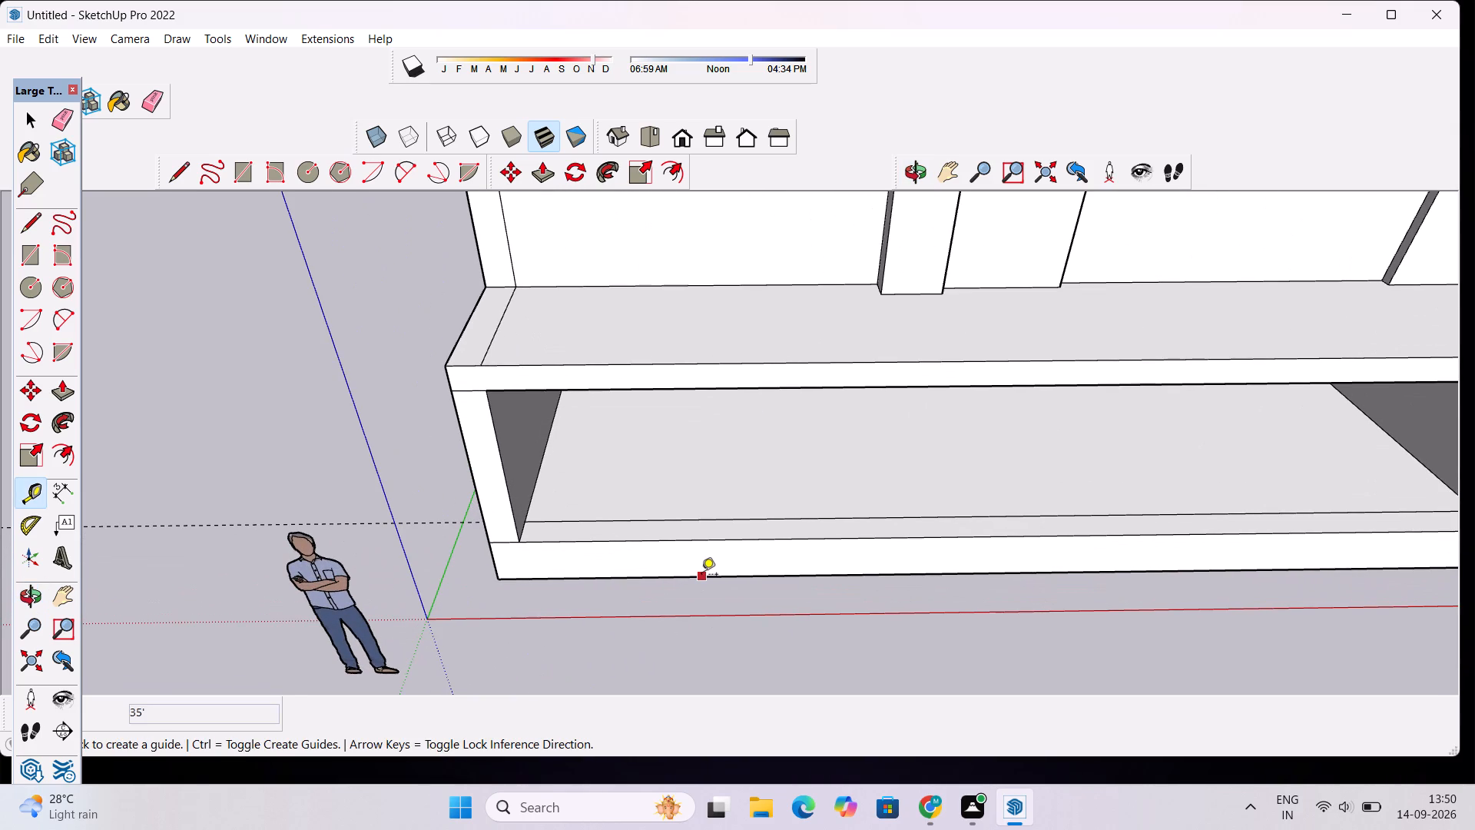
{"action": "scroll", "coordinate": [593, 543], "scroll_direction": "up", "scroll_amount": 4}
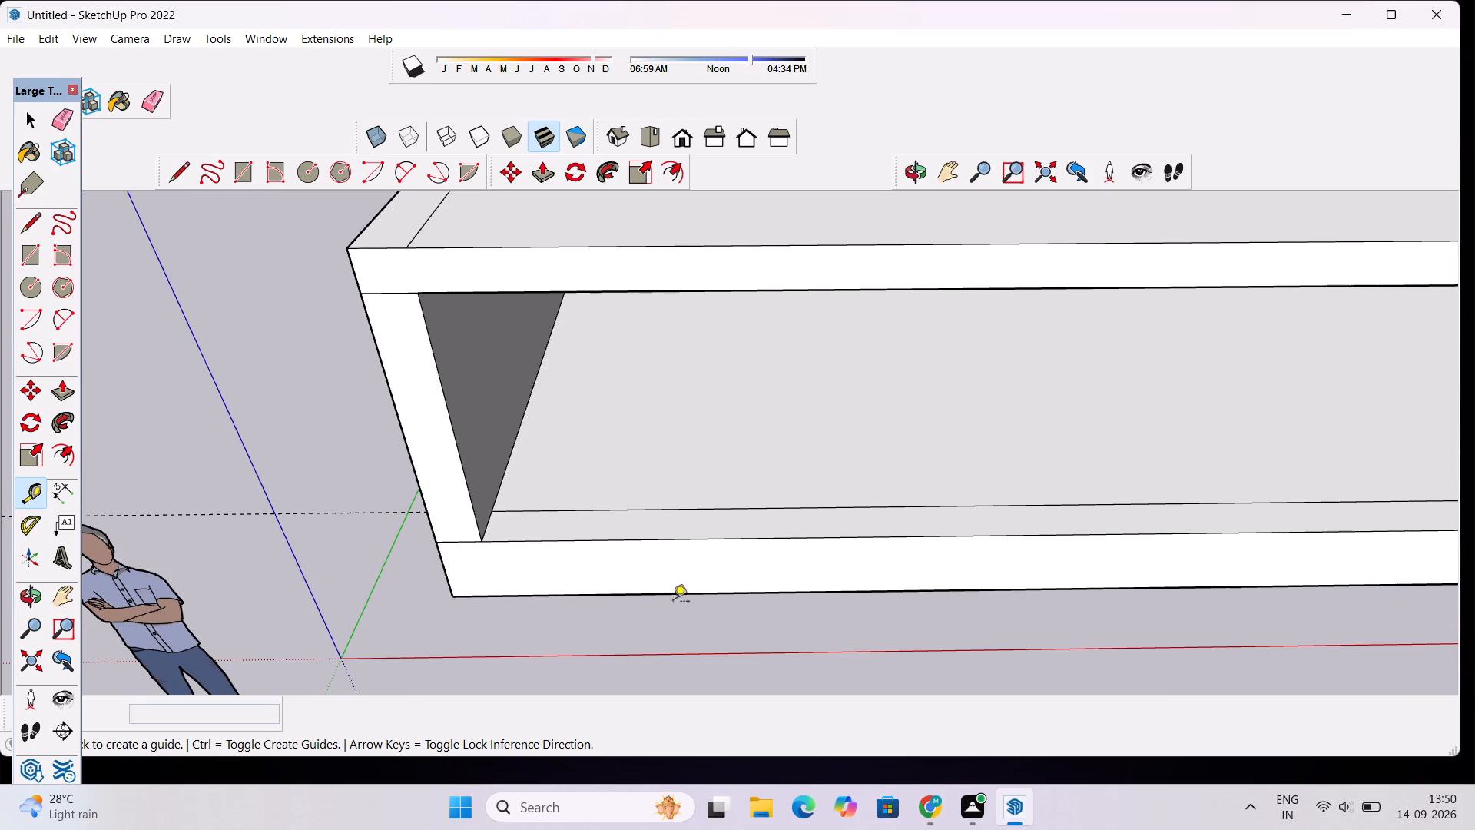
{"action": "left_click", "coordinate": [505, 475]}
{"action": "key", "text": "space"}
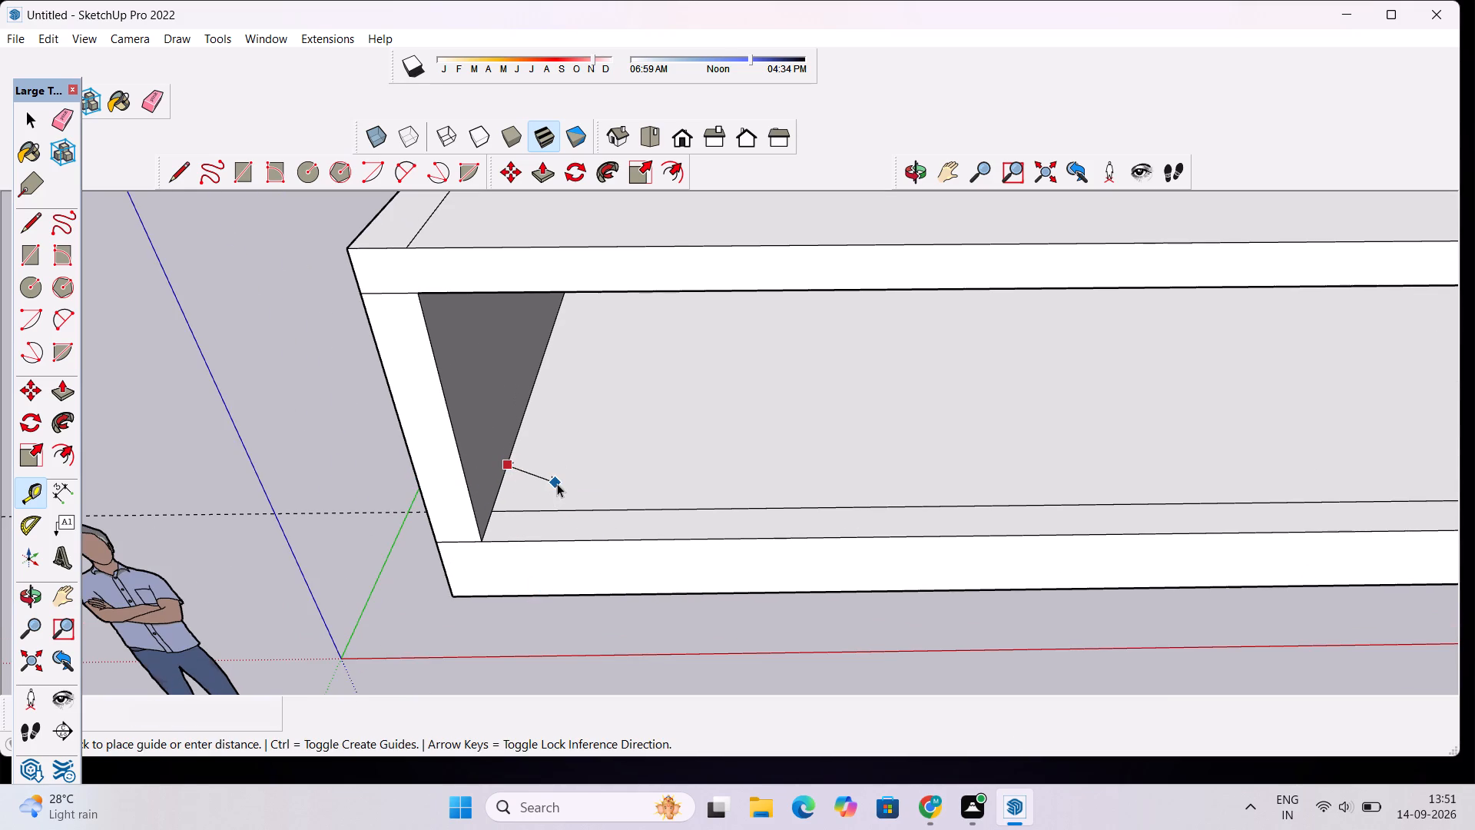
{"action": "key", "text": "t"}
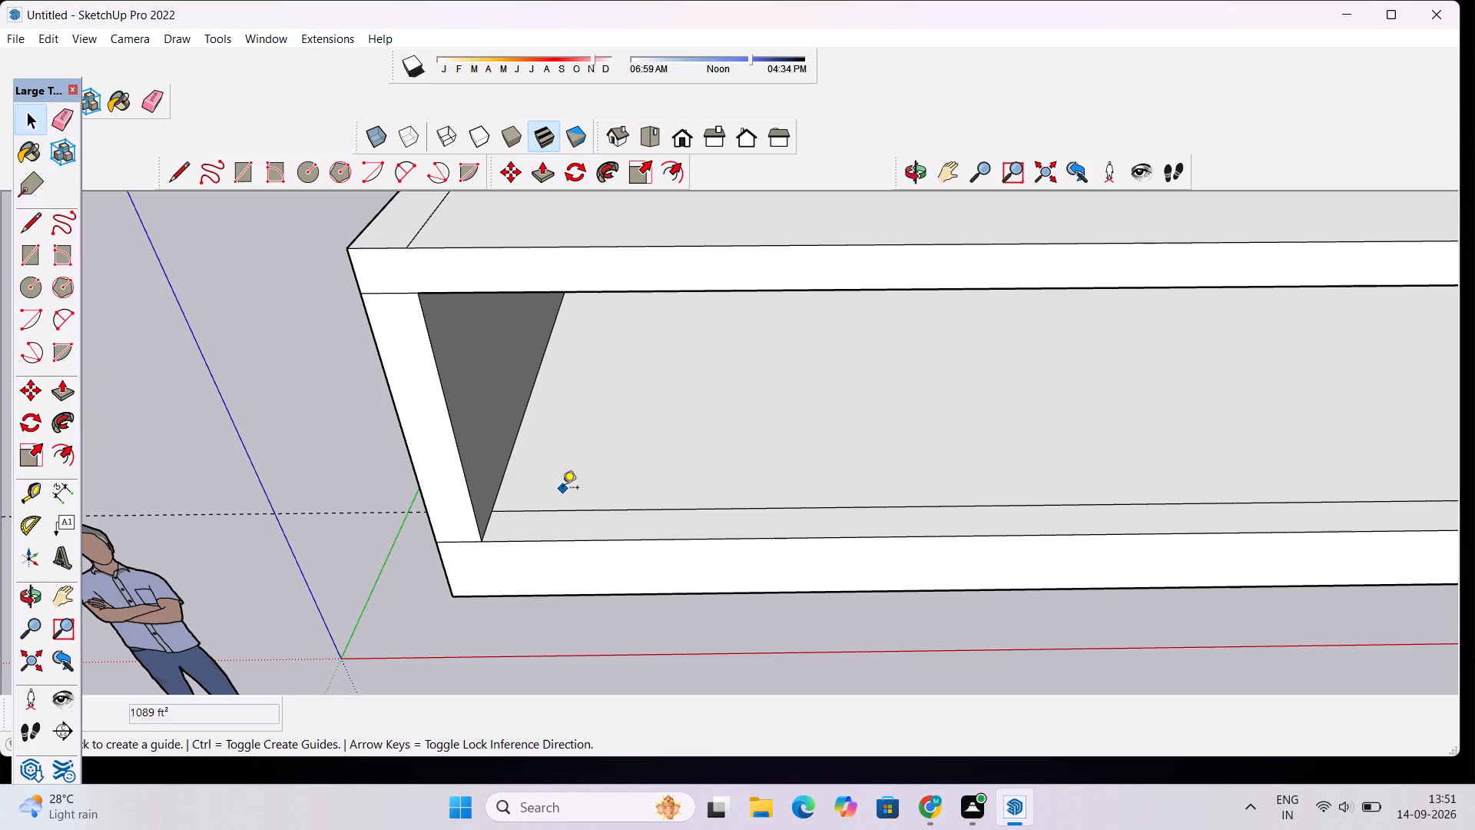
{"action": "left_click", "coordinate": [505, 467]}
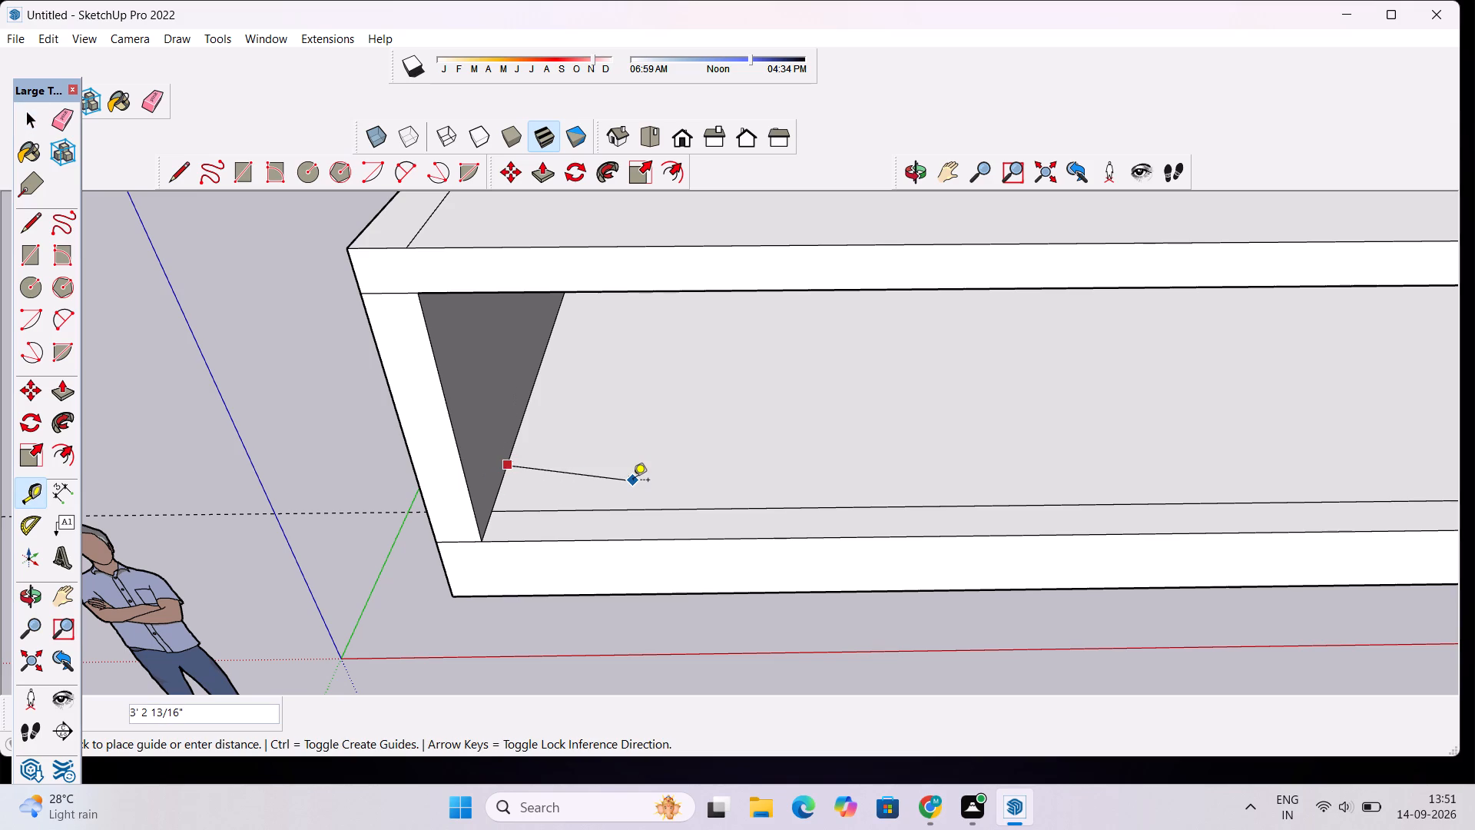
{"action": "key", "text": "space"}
Place a guide on the base recess floor 4' from the side wall nearest the human figure.
{"action": "type", "text": "t"}
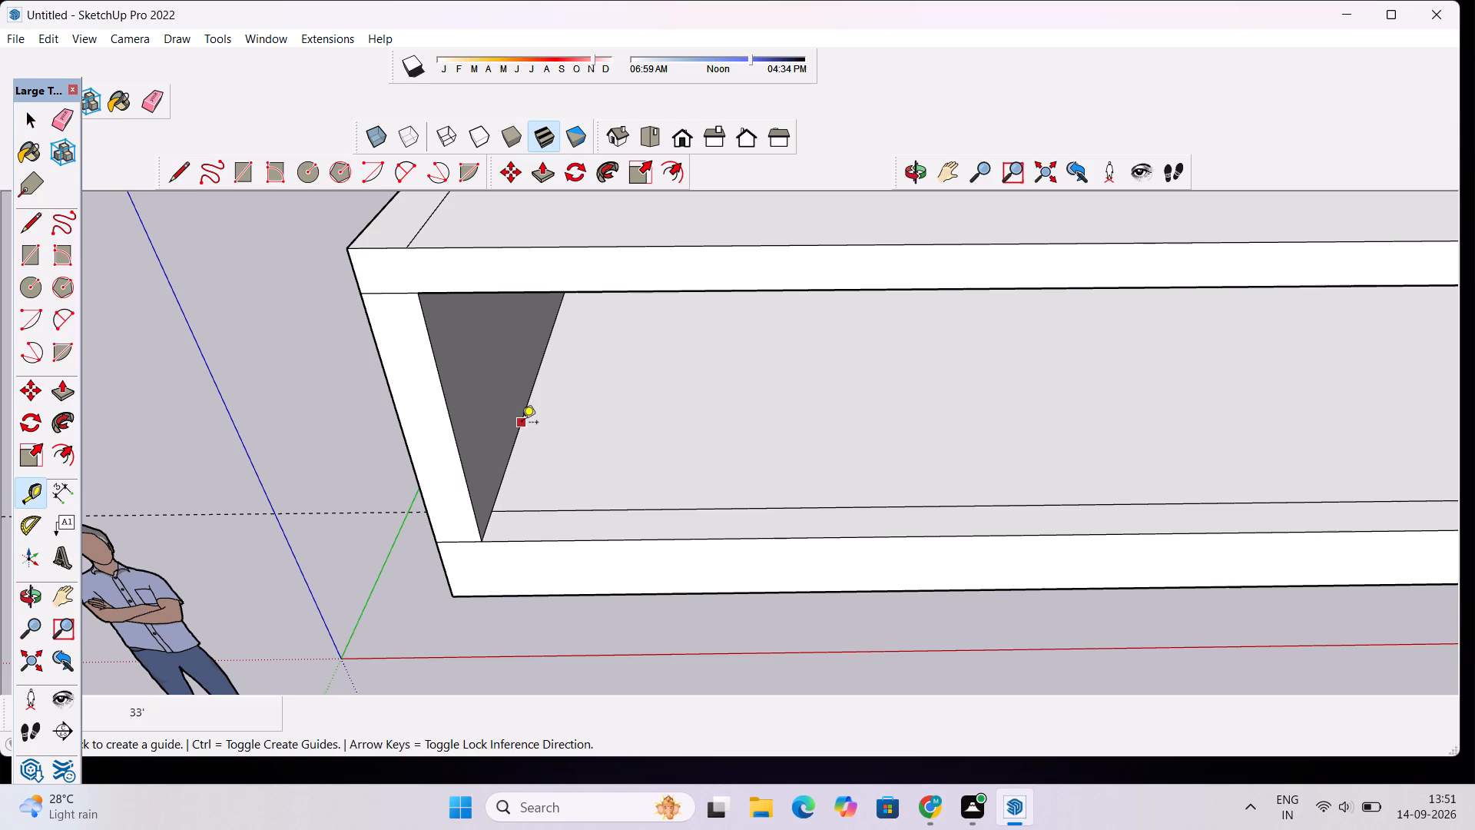
{"action": "left_click", "coordinate": [522, 423]}
{"action": "scroll", "coordinate": [608, 432], "scroll_direction": "down", "scroll_amount": 3}
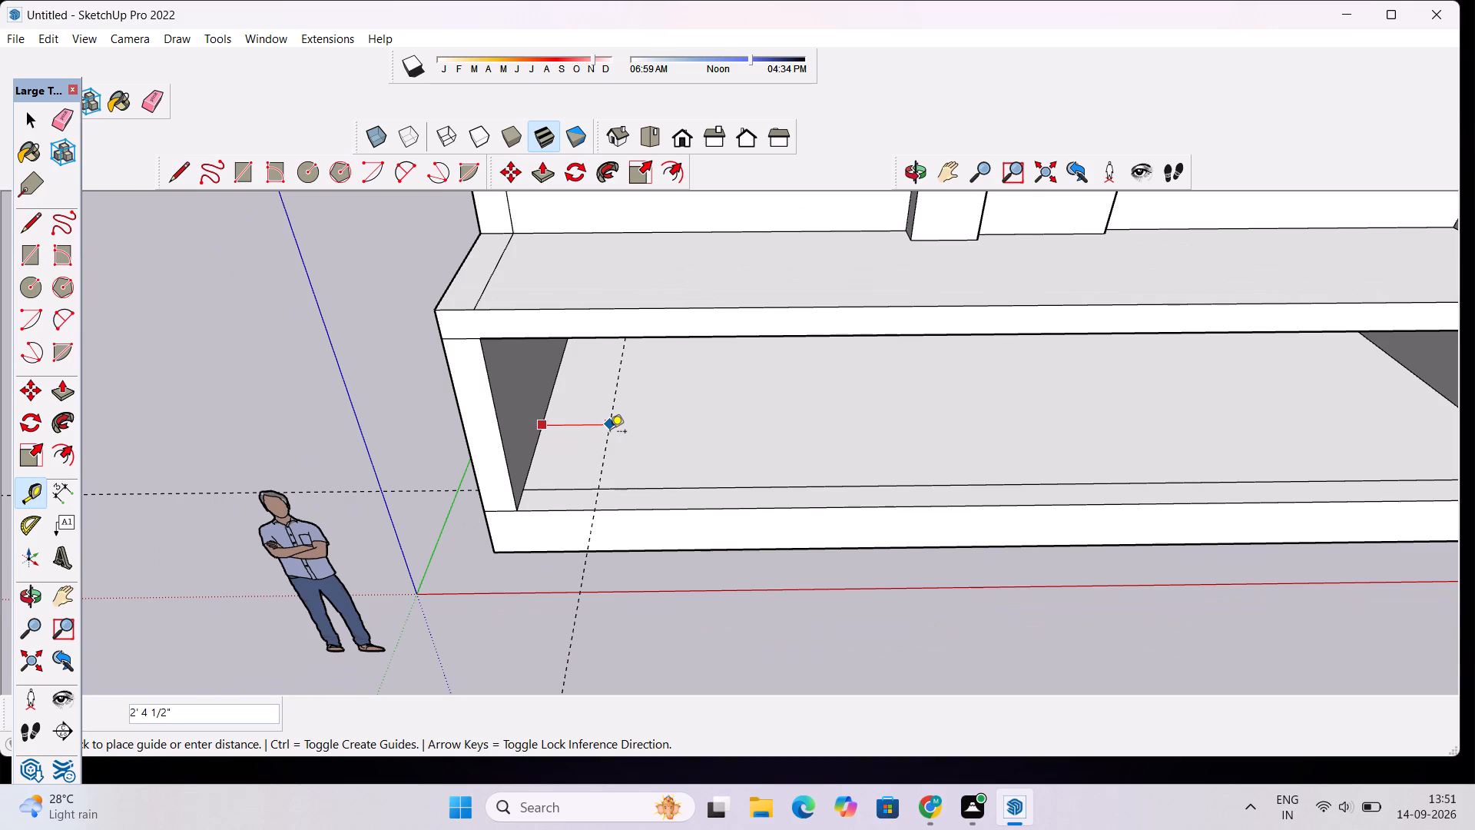
{"action": "scroll", "coordinate": [610, 433], "scroll_direction": "down", "scroll_amount": 6}
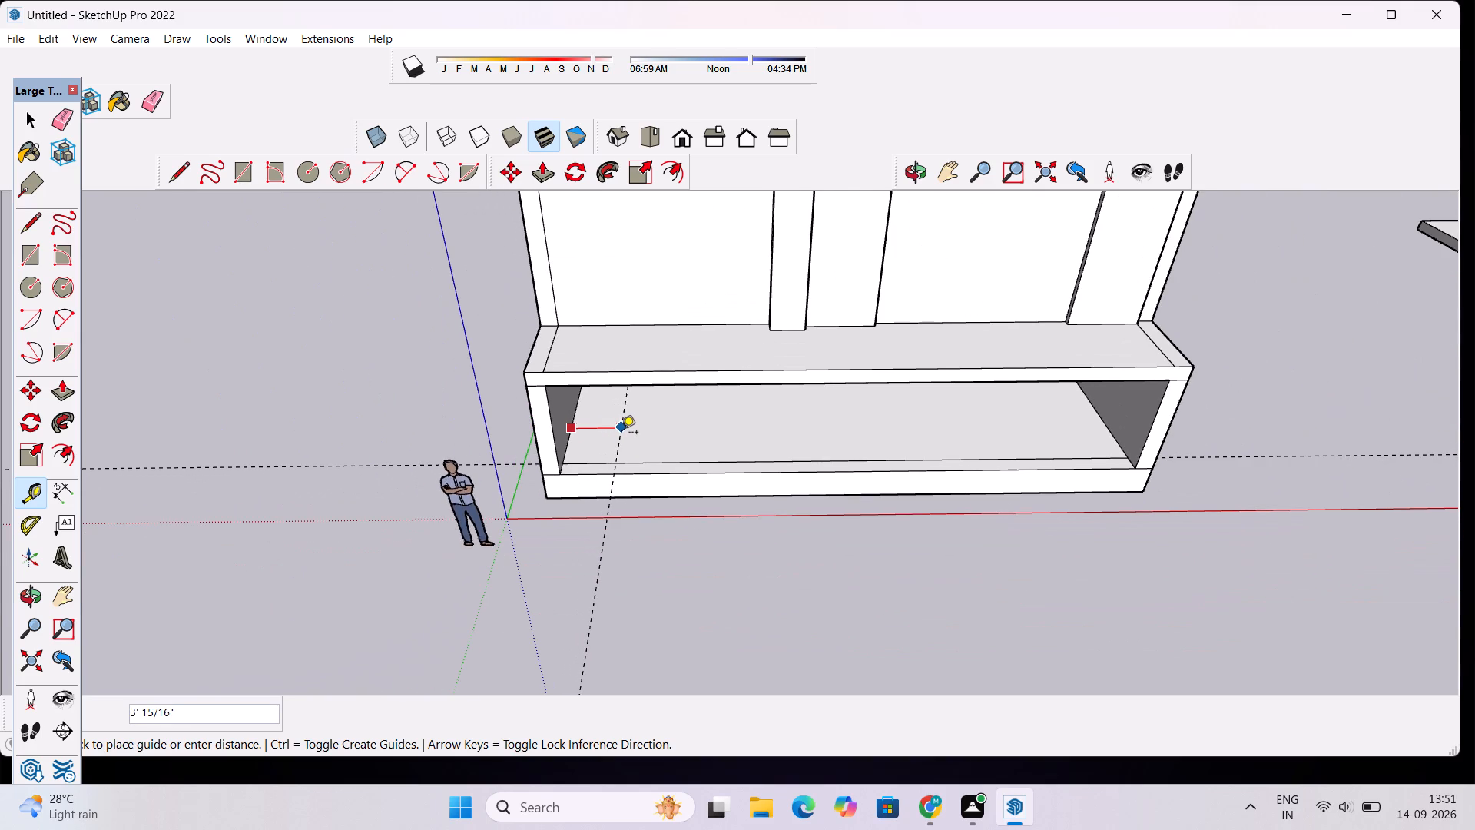
{"action": "type", "text": "4'"}
{"action": "key", "text": "Return"}
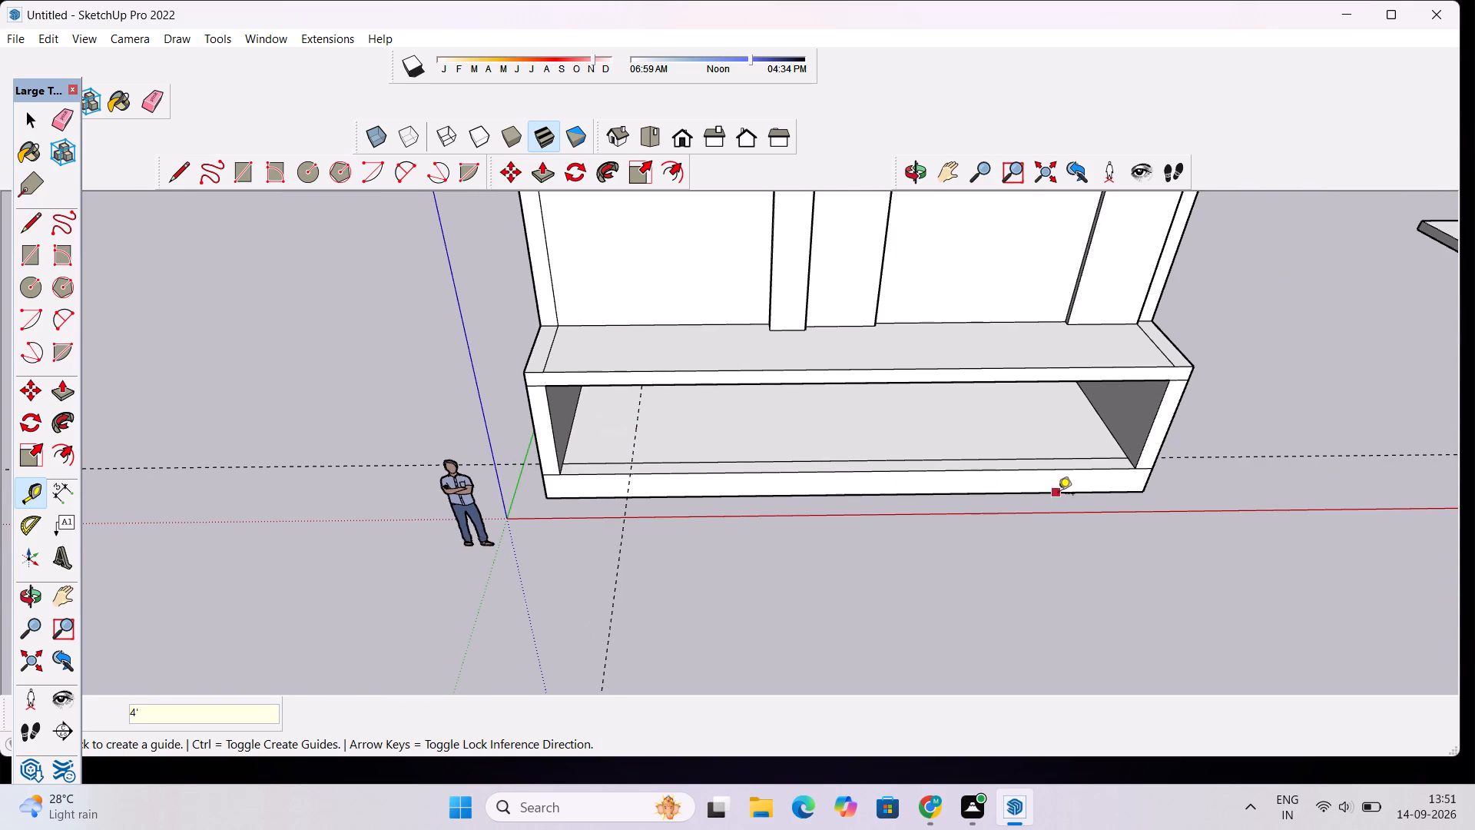
Place a second guide on the base recess floor, 6' farther inward from the 4' guide and parallel to it.
{"action": "scroll", "coordinate": [1073, 456], "scroll_direction": "up", "scroll_amount": 2}
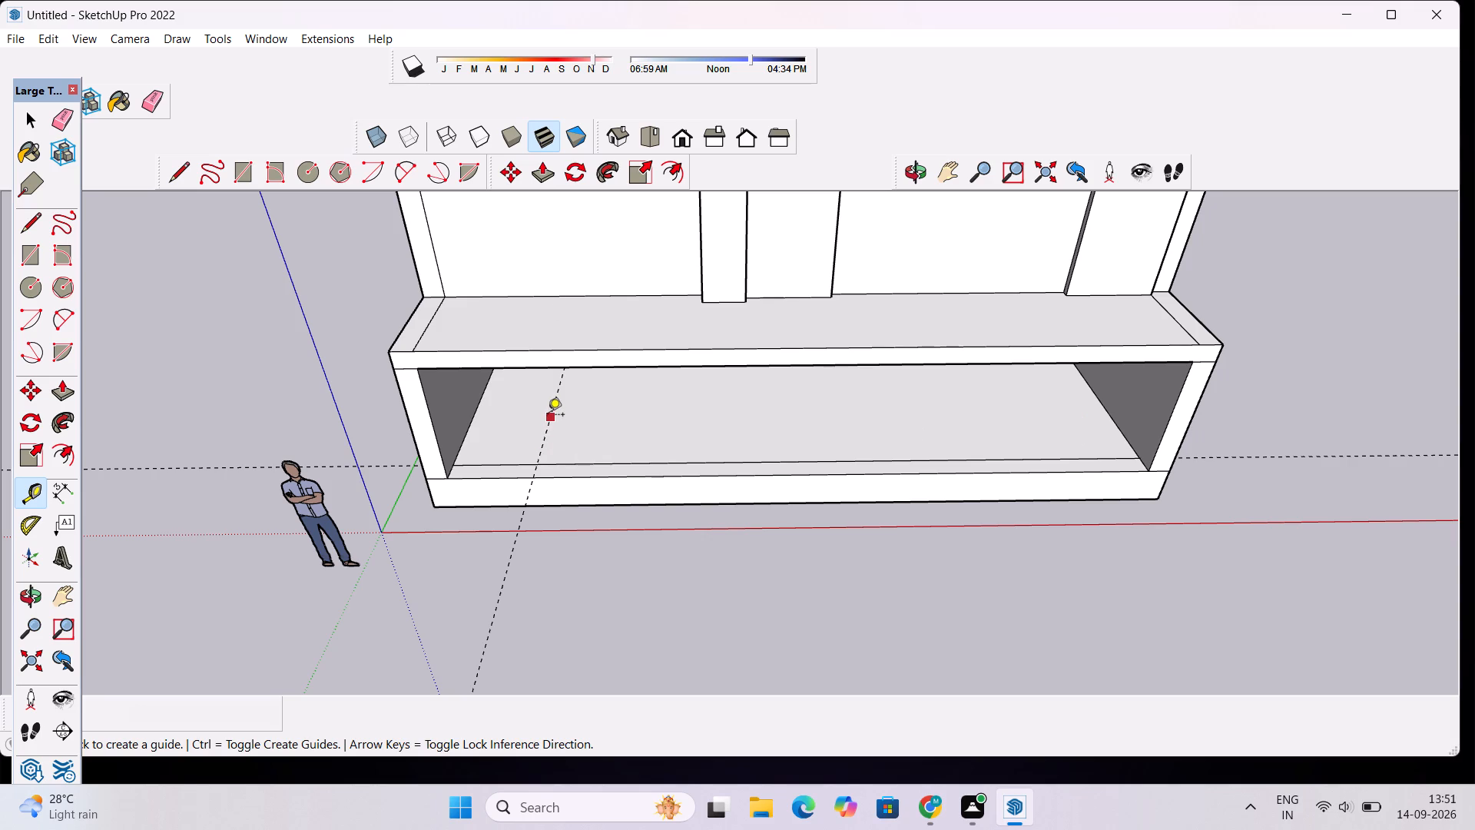
{"action": "left_click", "coordinate": [549, 417]}
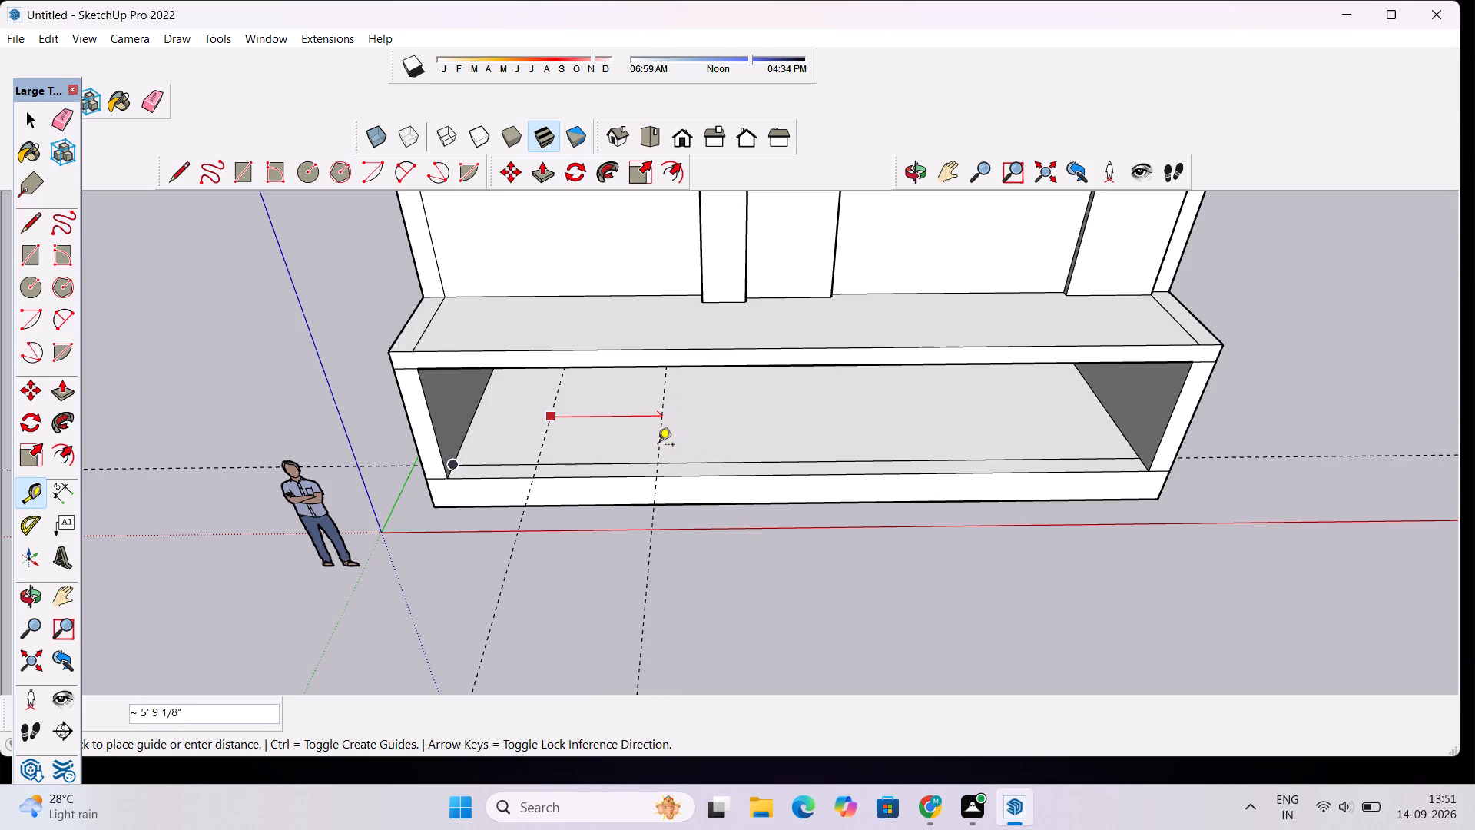
{"action": "type", "text": "6'"}
{"action": "key", "text": "Return"}
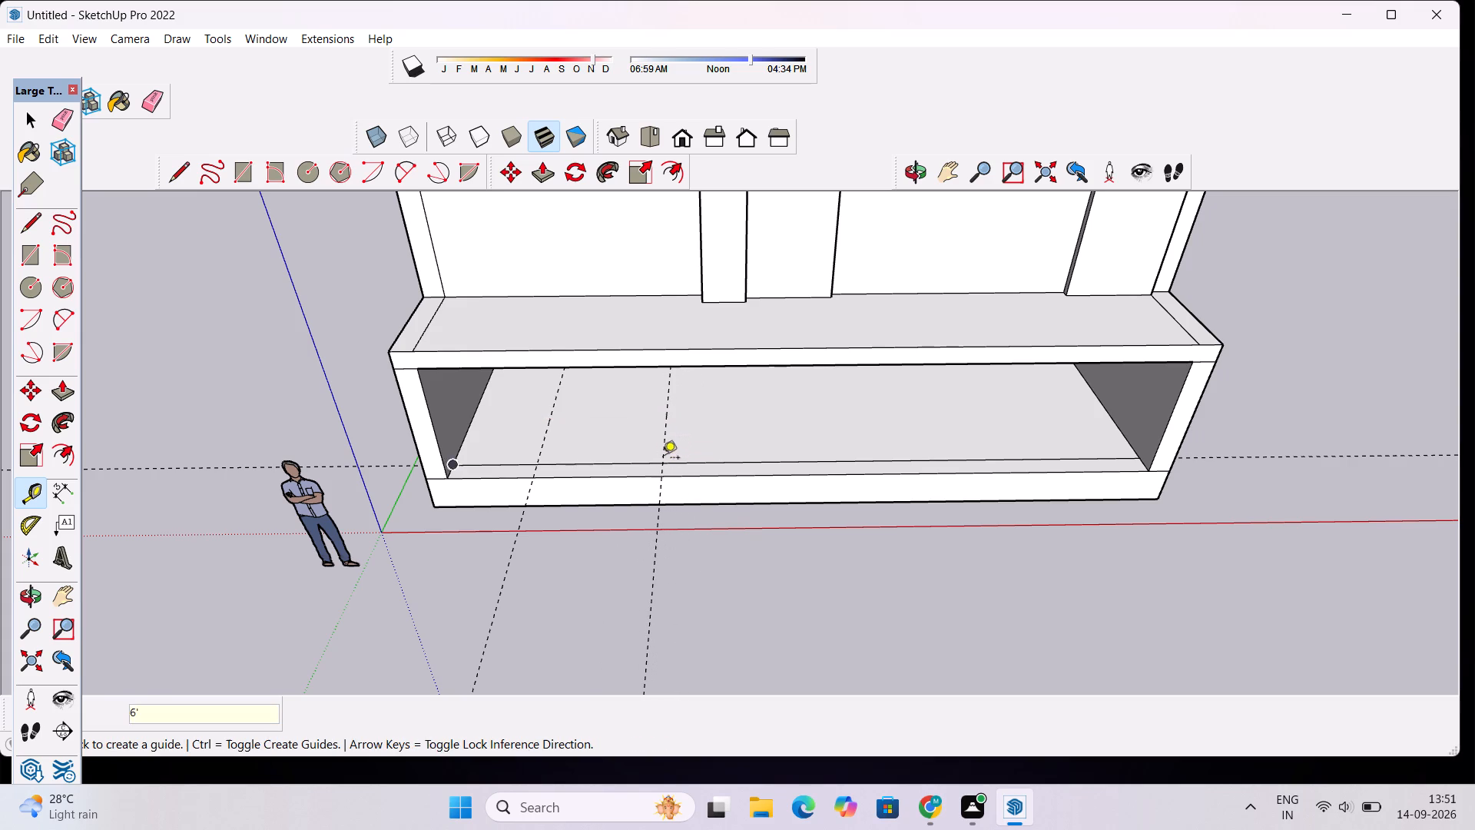
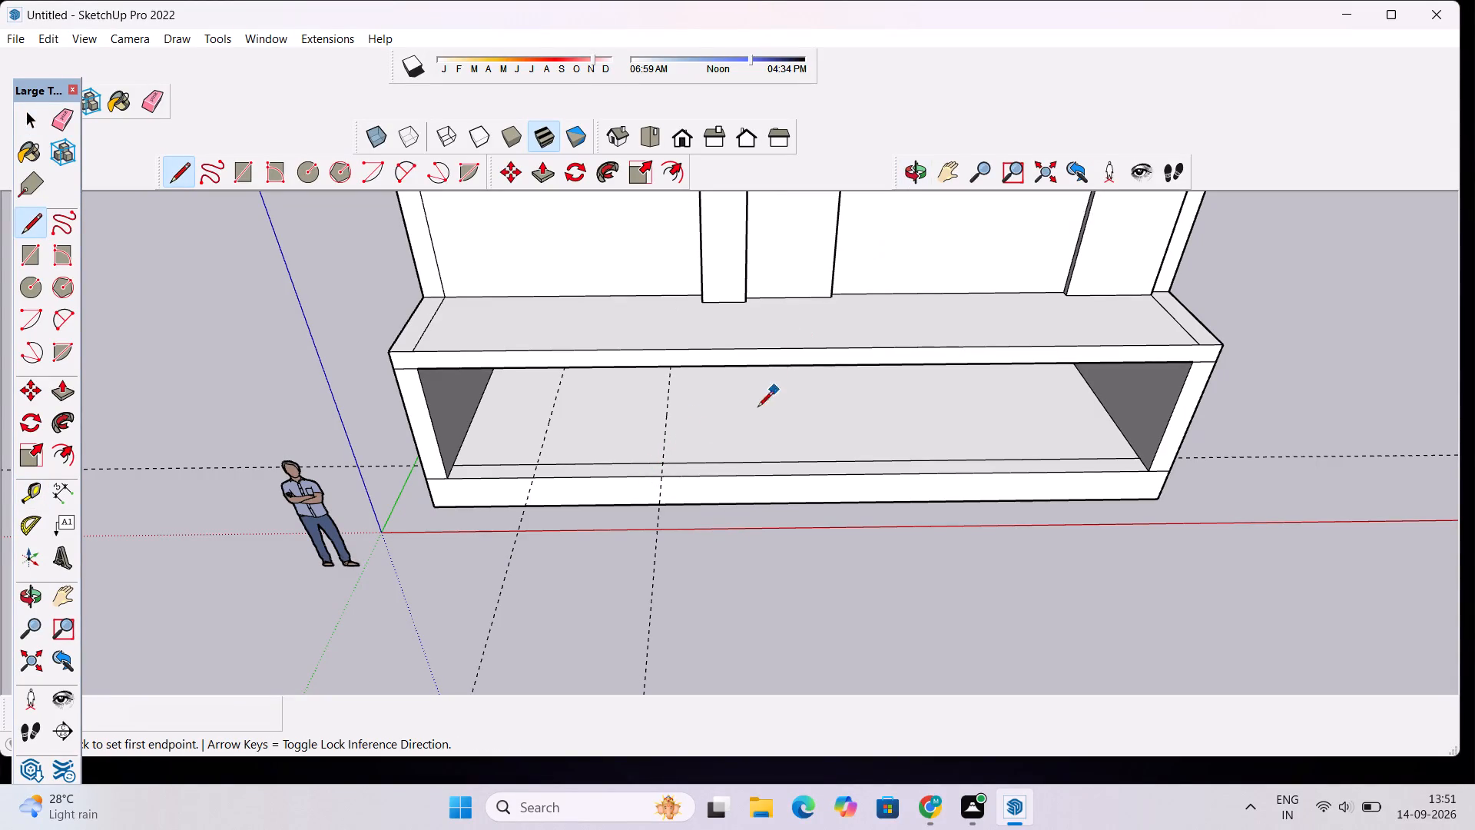
Draw two 1' lines along the inward guides, across the strip between the base recess floor's front edge and the long parallel line.
{"action": "scroll", "coordinate": [639, 469], "scroll_direction": "up", "scroll_amount": 5}
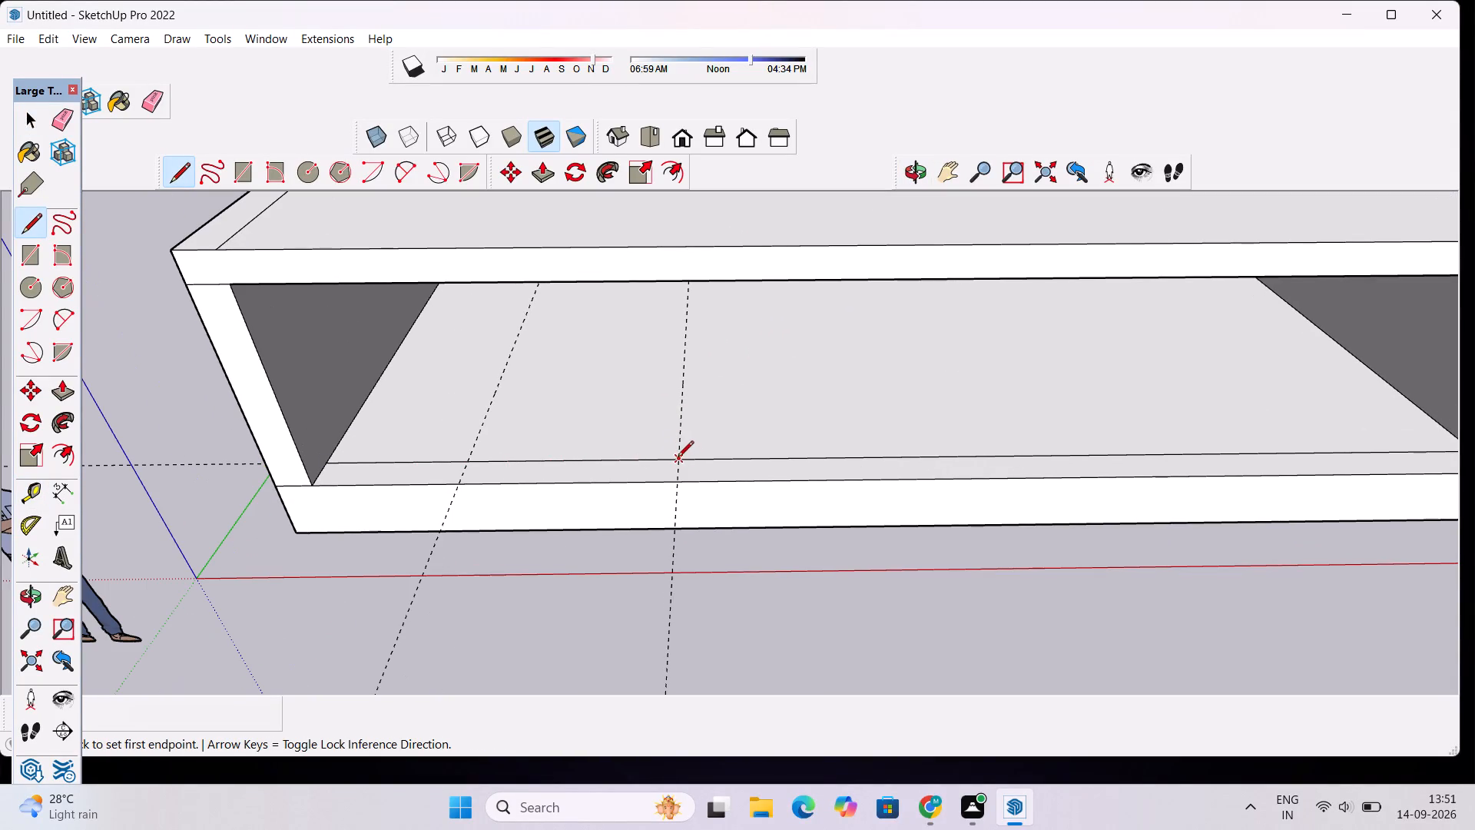
{"action": "left_click", "coordinate": [678, 458]}
{"action": "left_click", "coordinate": [679, 479]}
{"action": "left_click", "coordinate": [468, 463]}
{"action": "left_click", "coordinate": [456, 486]}
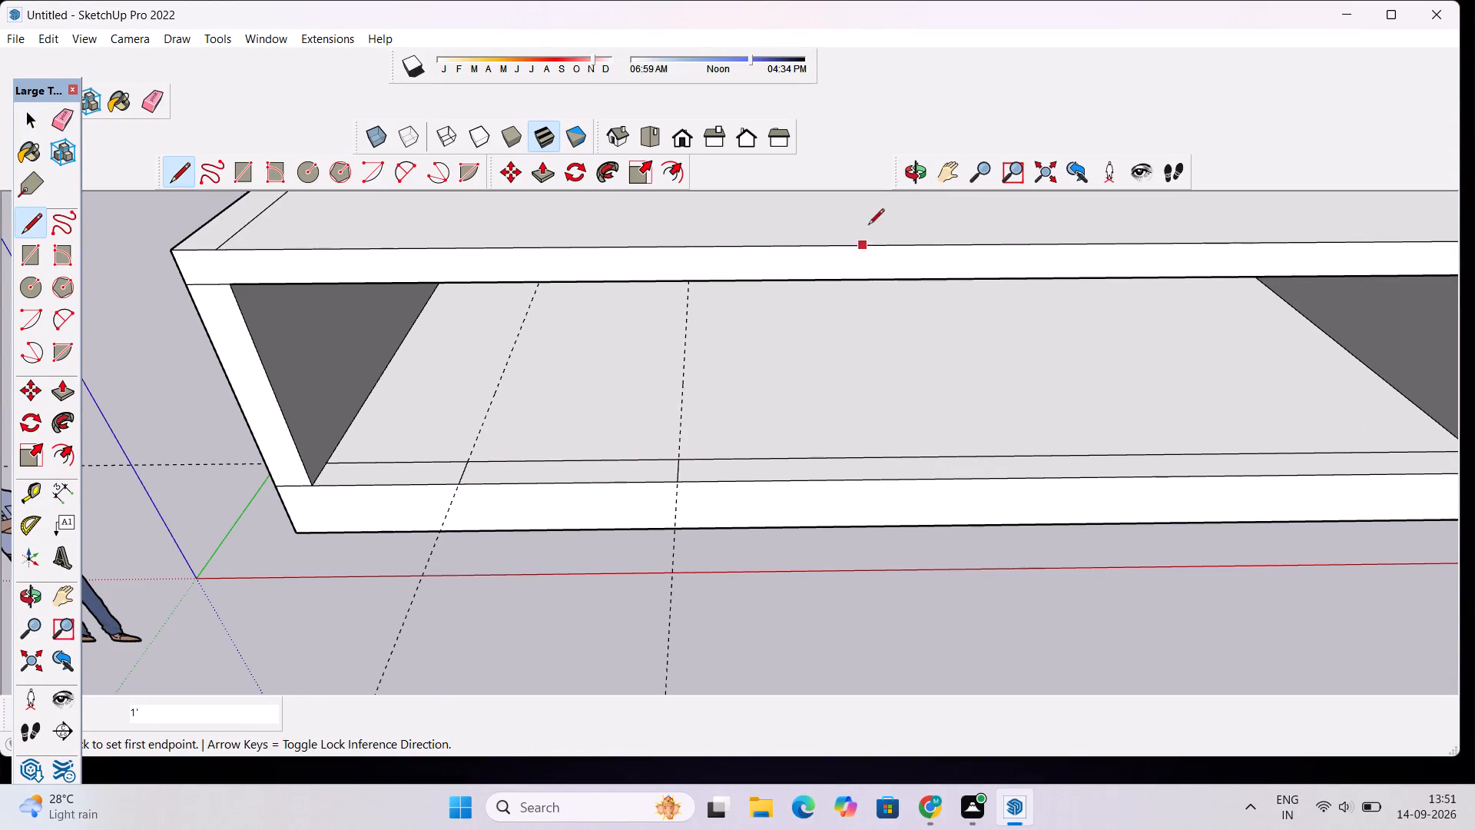
Place a guide on the base recess ceiling, parallel to its front edge and 1' behind it.
{"action": "left_click", "coordinate": [907, 175]}
{"action": "left_click_drag", "start_coordinate": [719, 490], "coordinate": [746, 171]}
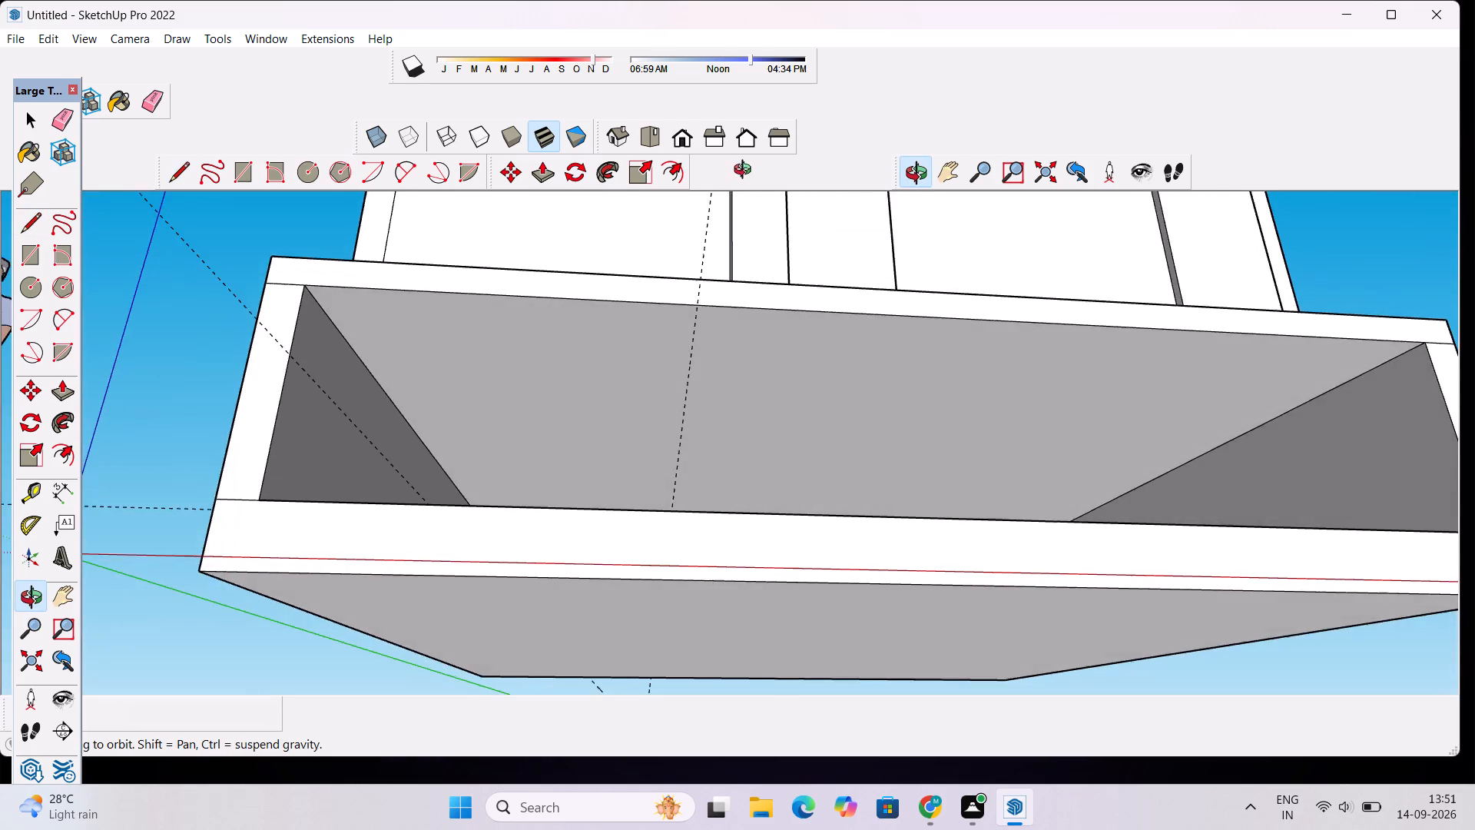
{"action": "left_click_drag", "start_coordinate": [746, 171], "coordinate": [762, 350]}
{"action": "left_click_drag", "start_coordinate": [580, 477], "coordinate": [573, 407]}
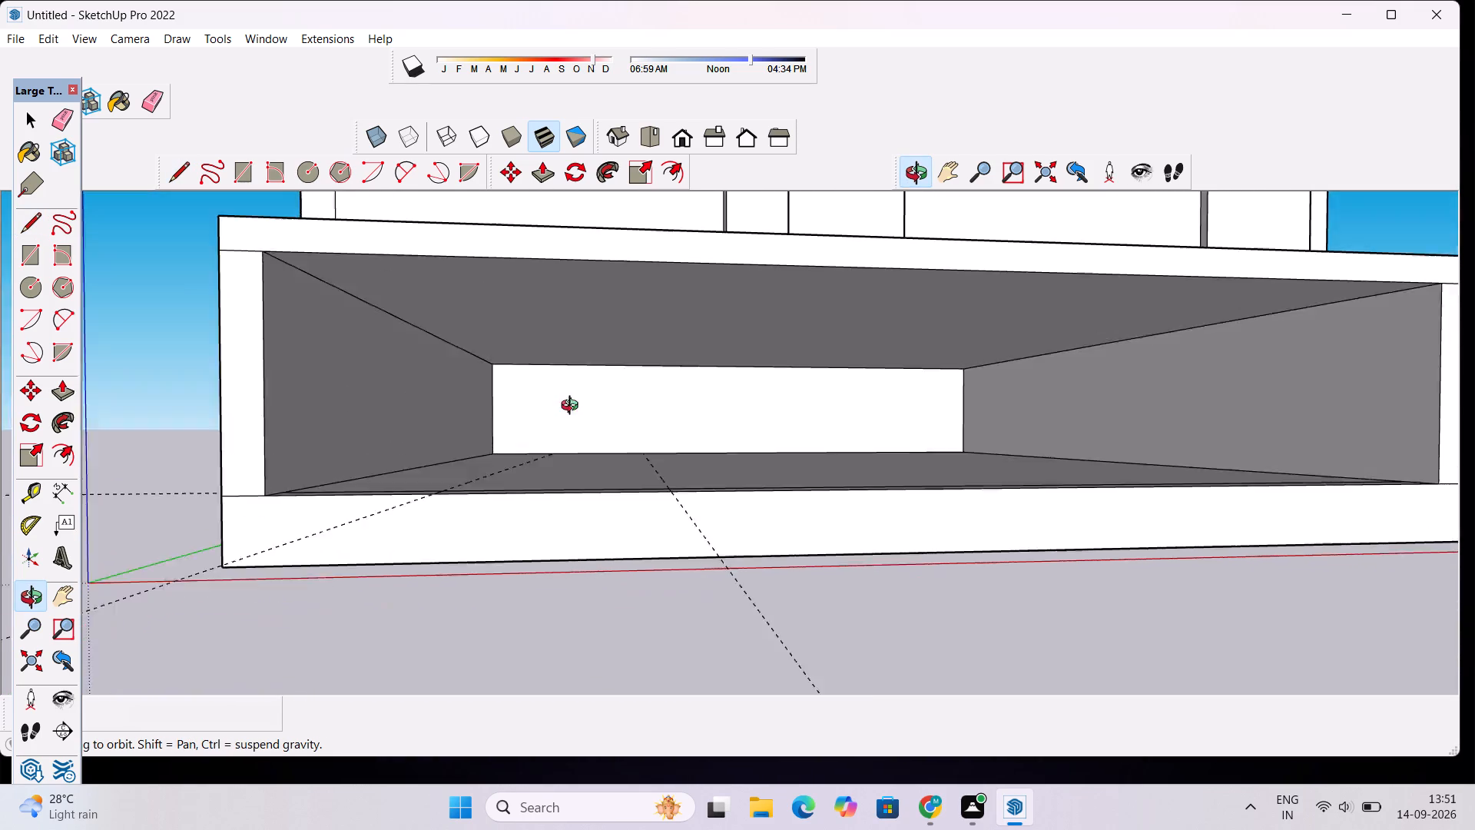
{"action": "left_click_drag", "start_coordinate": [573, 407], "coordinate": [560, 279]}
{"action": "left_click_drag", "start_coordinate": [751, 280], "coordinate": [690, 278]}
{"action": "scroll", "coordinate": [685, 287], "scroll_direction": "up", "scroll_amount": 2}
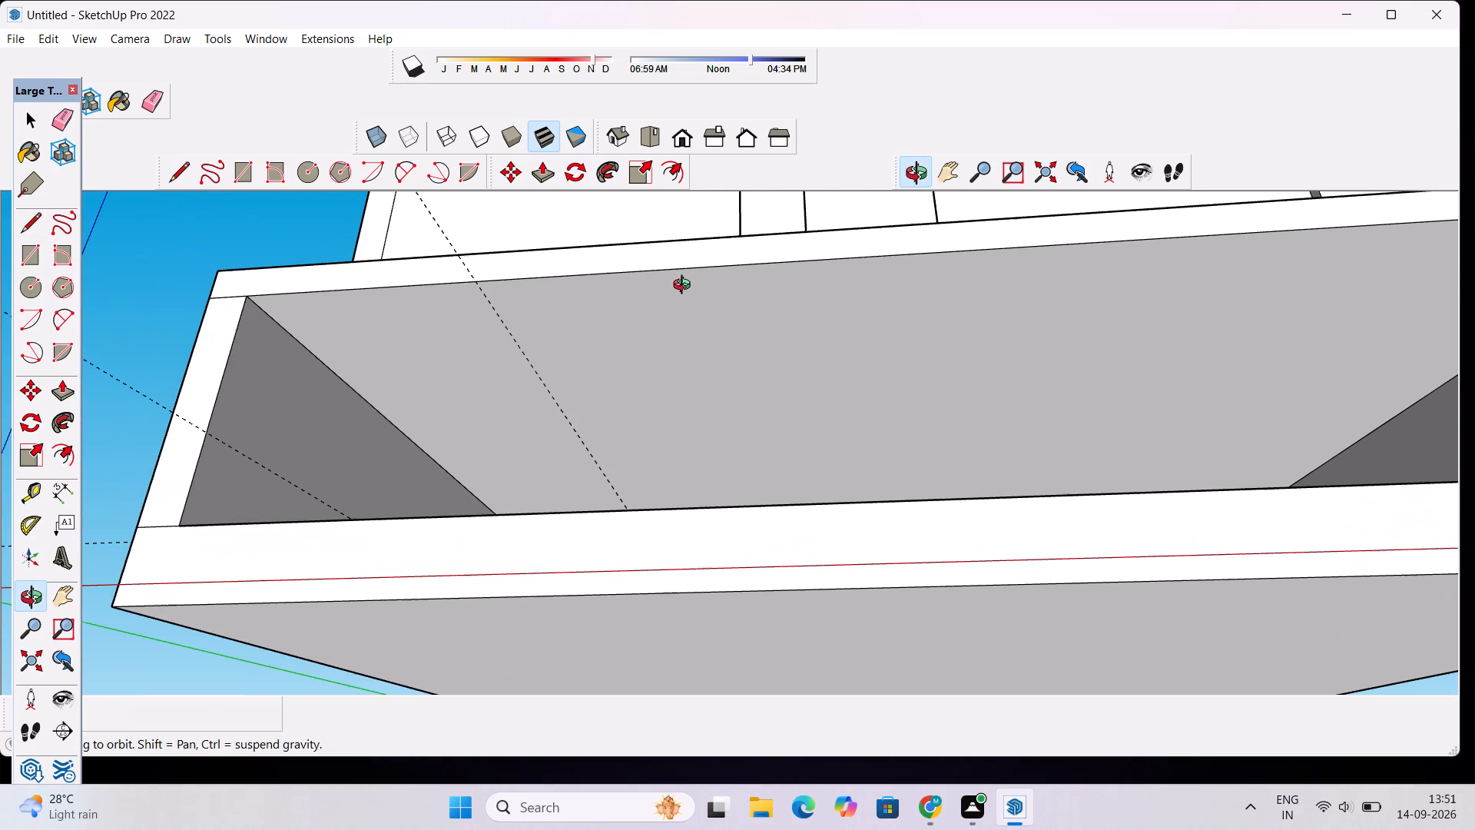
{"action": "key", "text": "t"}
{"action": "scroll", "coordinate": [616, 290], "scroll_direction": "up", "scroll_amount": 1}
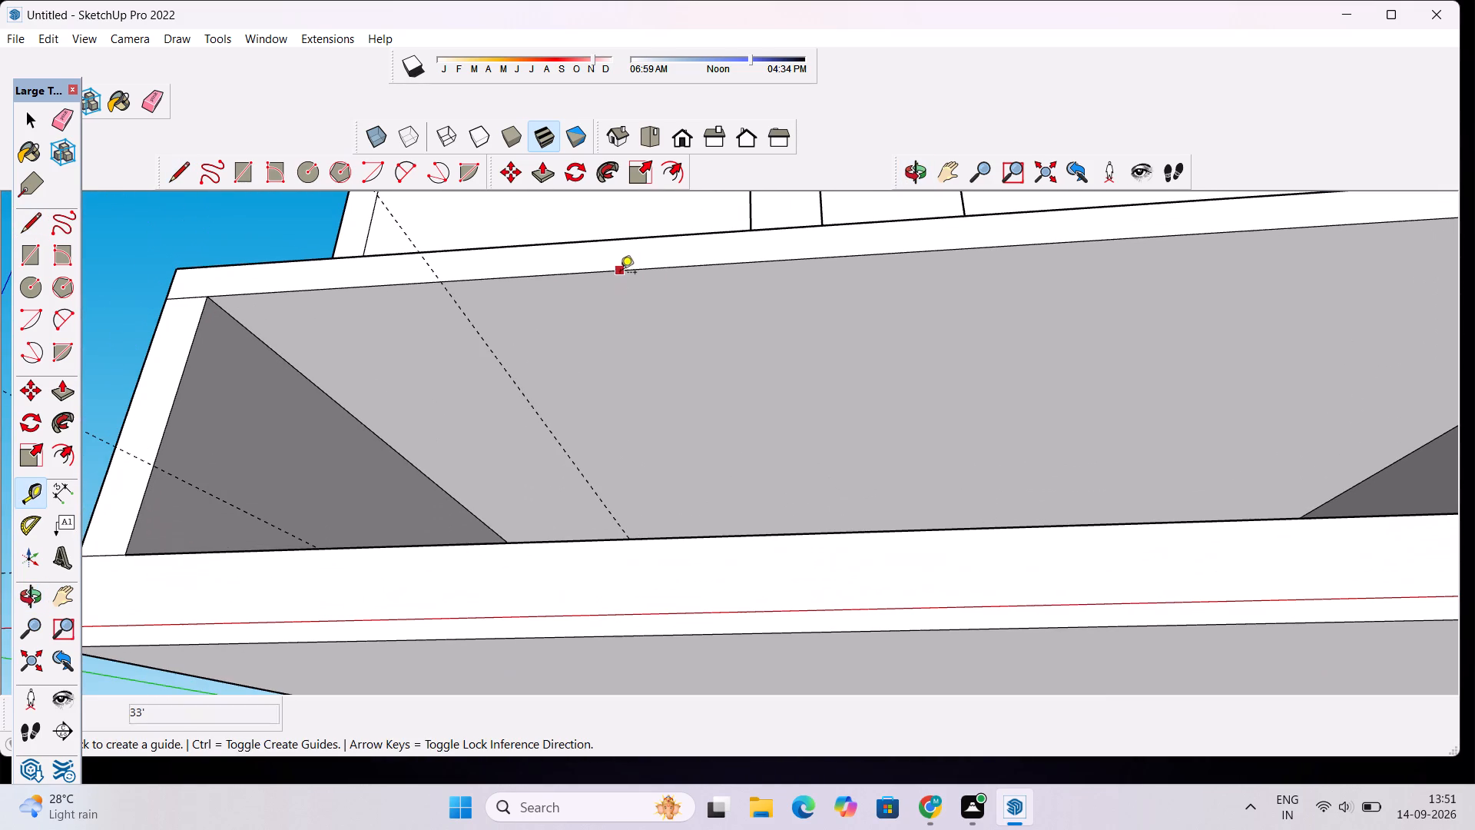
{"action": "left_click", "coordinate": [622, 271]}
{"action": "type", "text": "1'"}
{"action": "key", "text": "Return"}
{"action": "scroll", "coordinate": [735, 269], "scroll_direction": "down", "scroll_amount": 5}
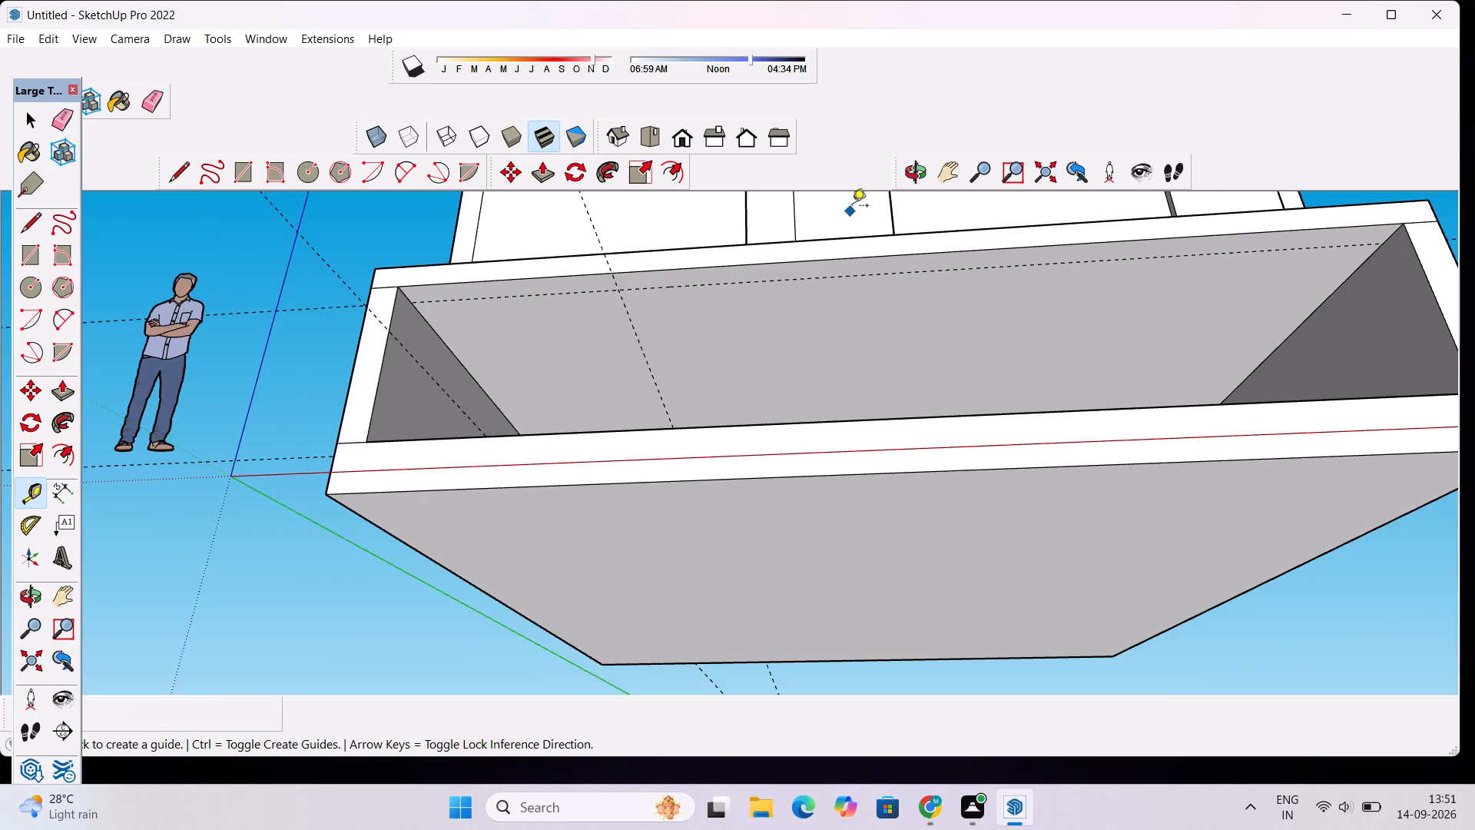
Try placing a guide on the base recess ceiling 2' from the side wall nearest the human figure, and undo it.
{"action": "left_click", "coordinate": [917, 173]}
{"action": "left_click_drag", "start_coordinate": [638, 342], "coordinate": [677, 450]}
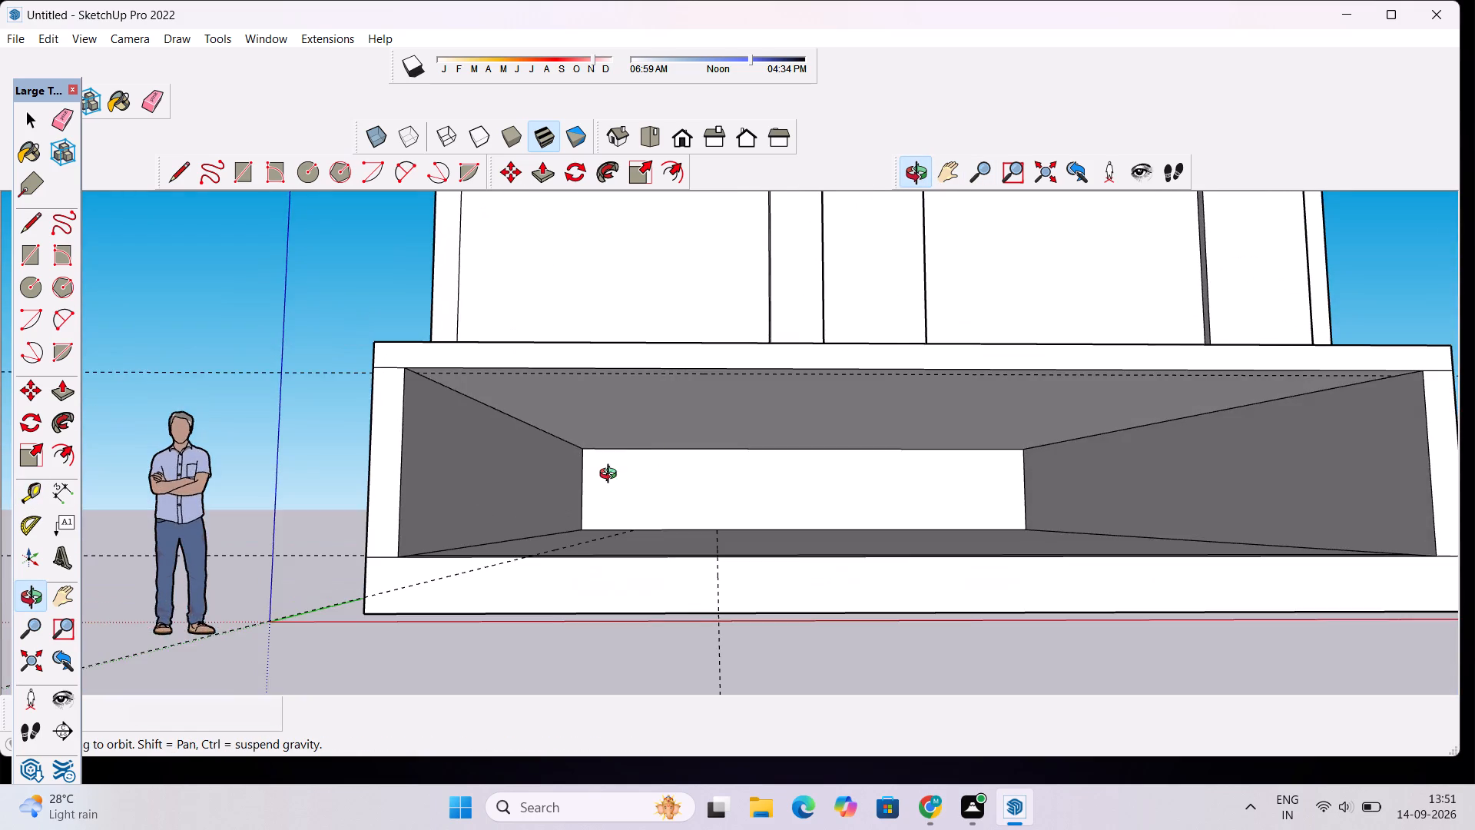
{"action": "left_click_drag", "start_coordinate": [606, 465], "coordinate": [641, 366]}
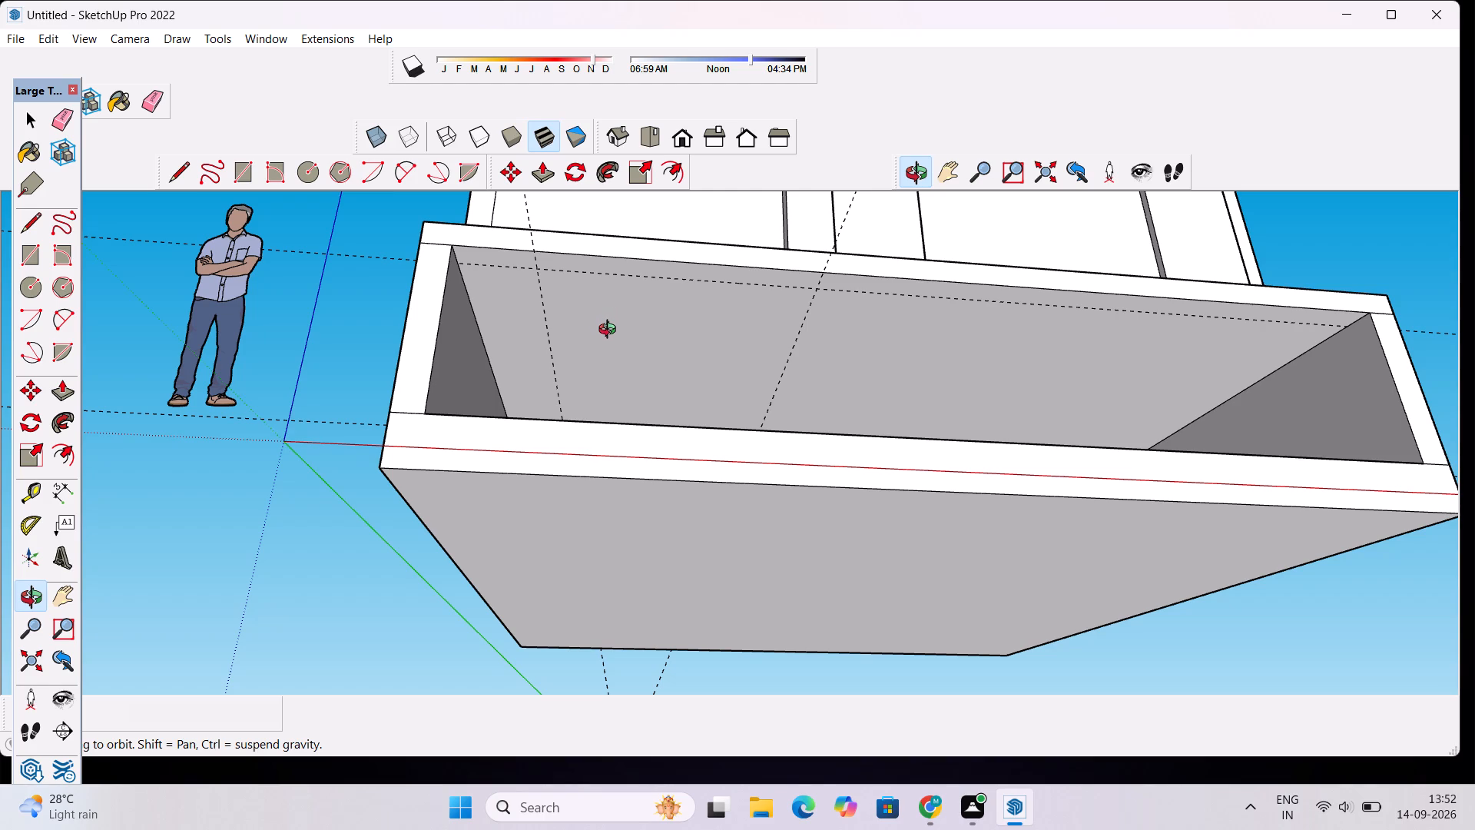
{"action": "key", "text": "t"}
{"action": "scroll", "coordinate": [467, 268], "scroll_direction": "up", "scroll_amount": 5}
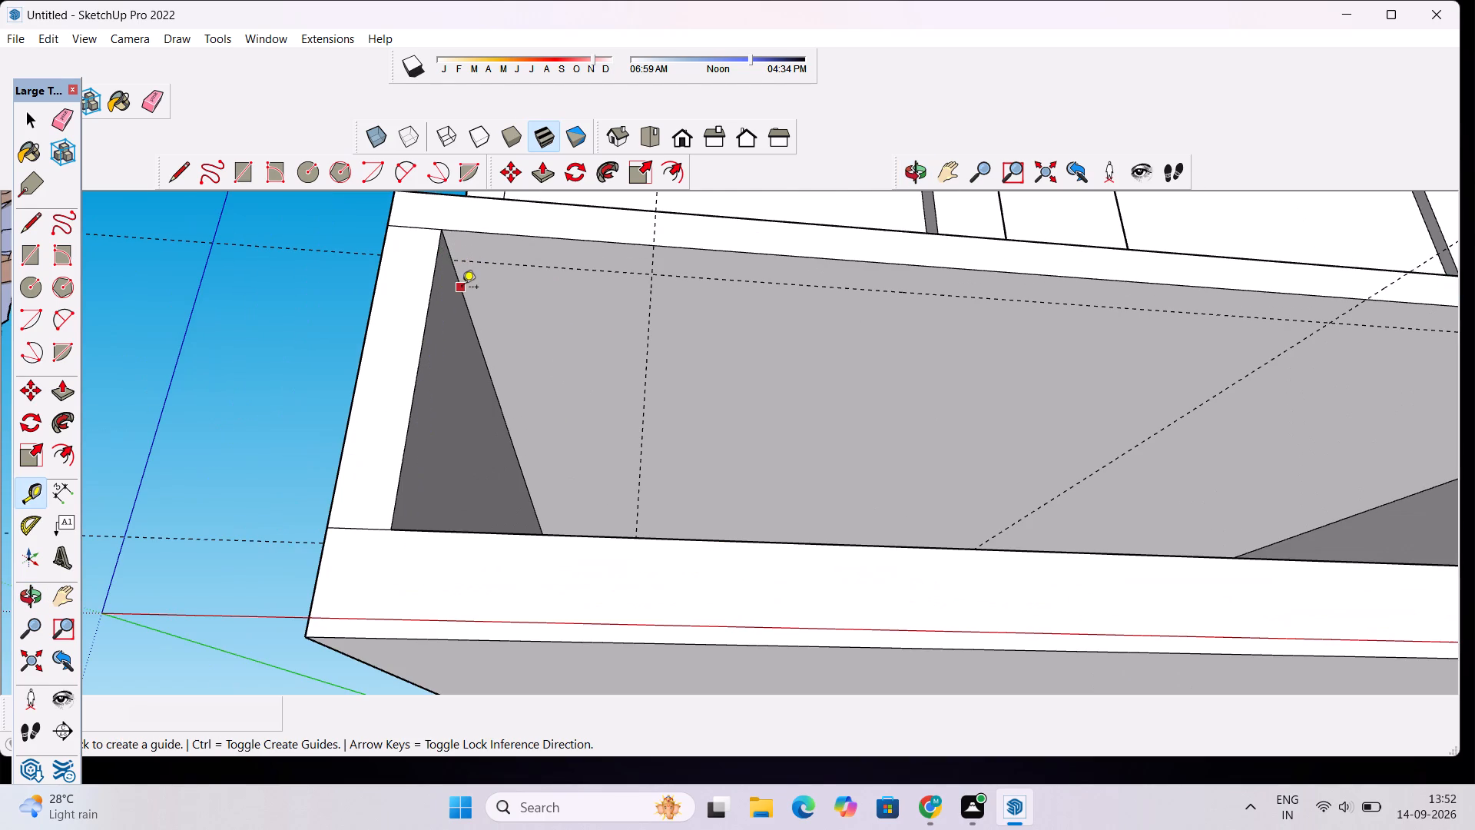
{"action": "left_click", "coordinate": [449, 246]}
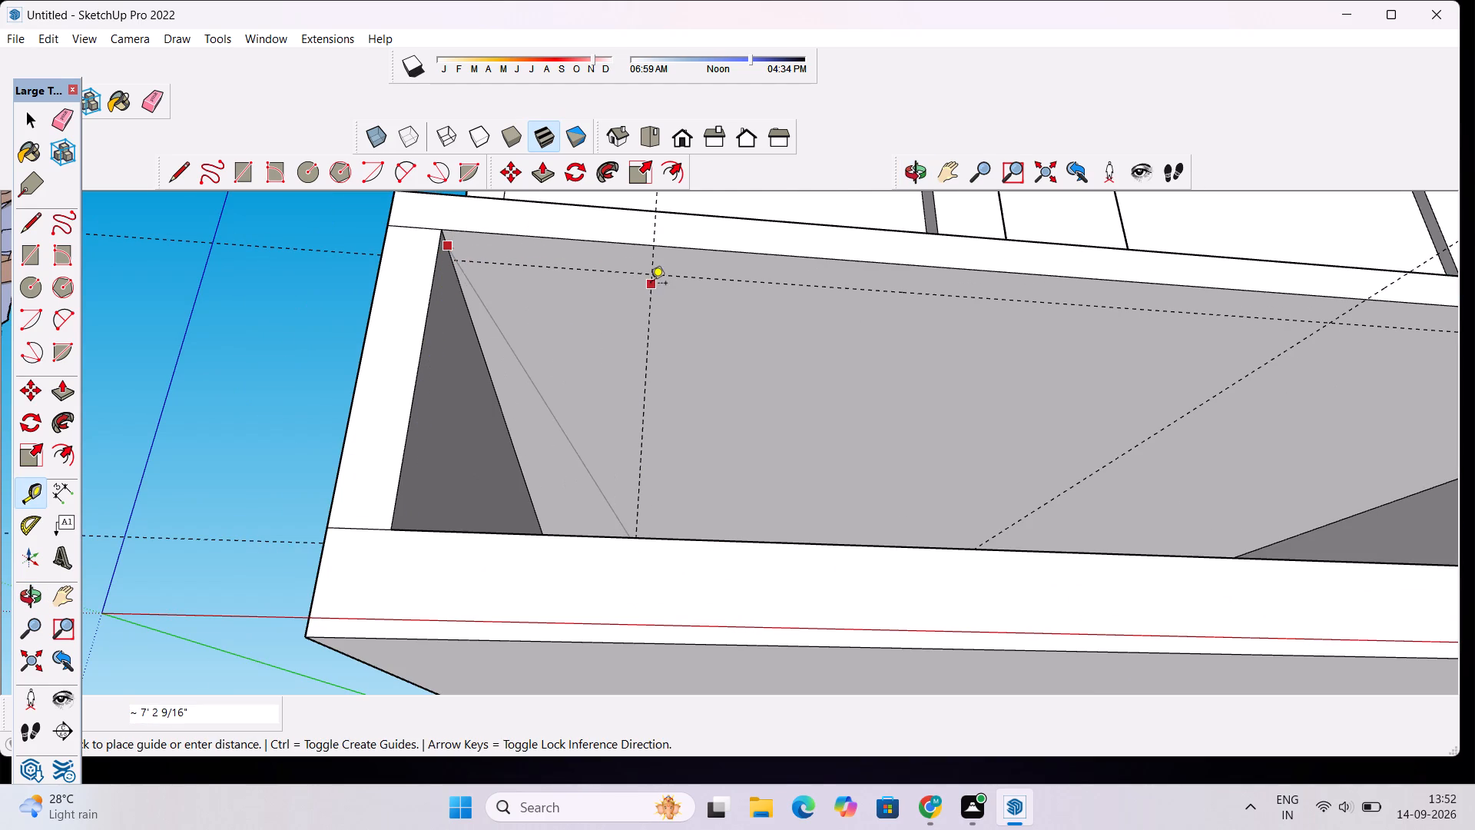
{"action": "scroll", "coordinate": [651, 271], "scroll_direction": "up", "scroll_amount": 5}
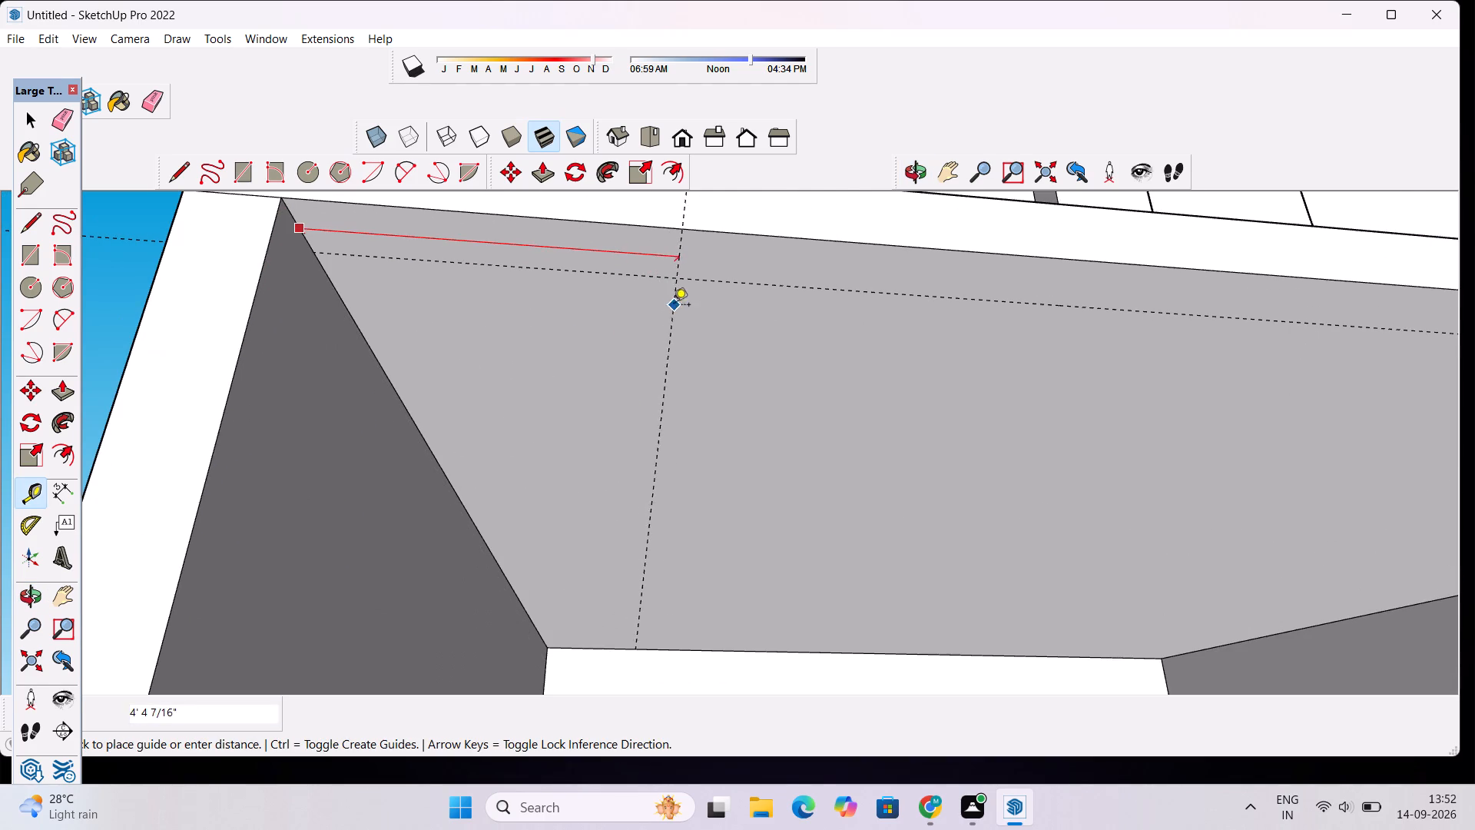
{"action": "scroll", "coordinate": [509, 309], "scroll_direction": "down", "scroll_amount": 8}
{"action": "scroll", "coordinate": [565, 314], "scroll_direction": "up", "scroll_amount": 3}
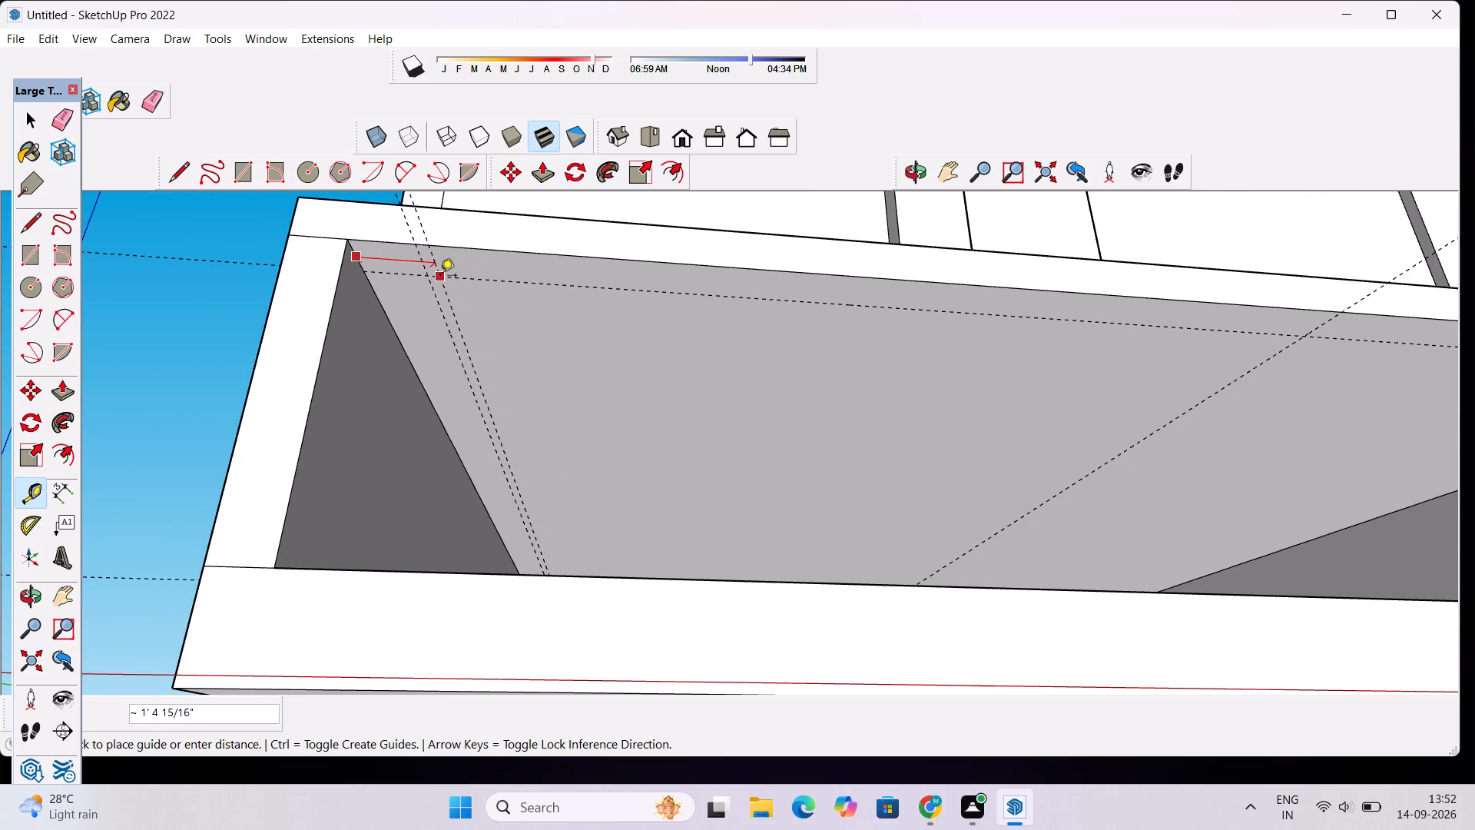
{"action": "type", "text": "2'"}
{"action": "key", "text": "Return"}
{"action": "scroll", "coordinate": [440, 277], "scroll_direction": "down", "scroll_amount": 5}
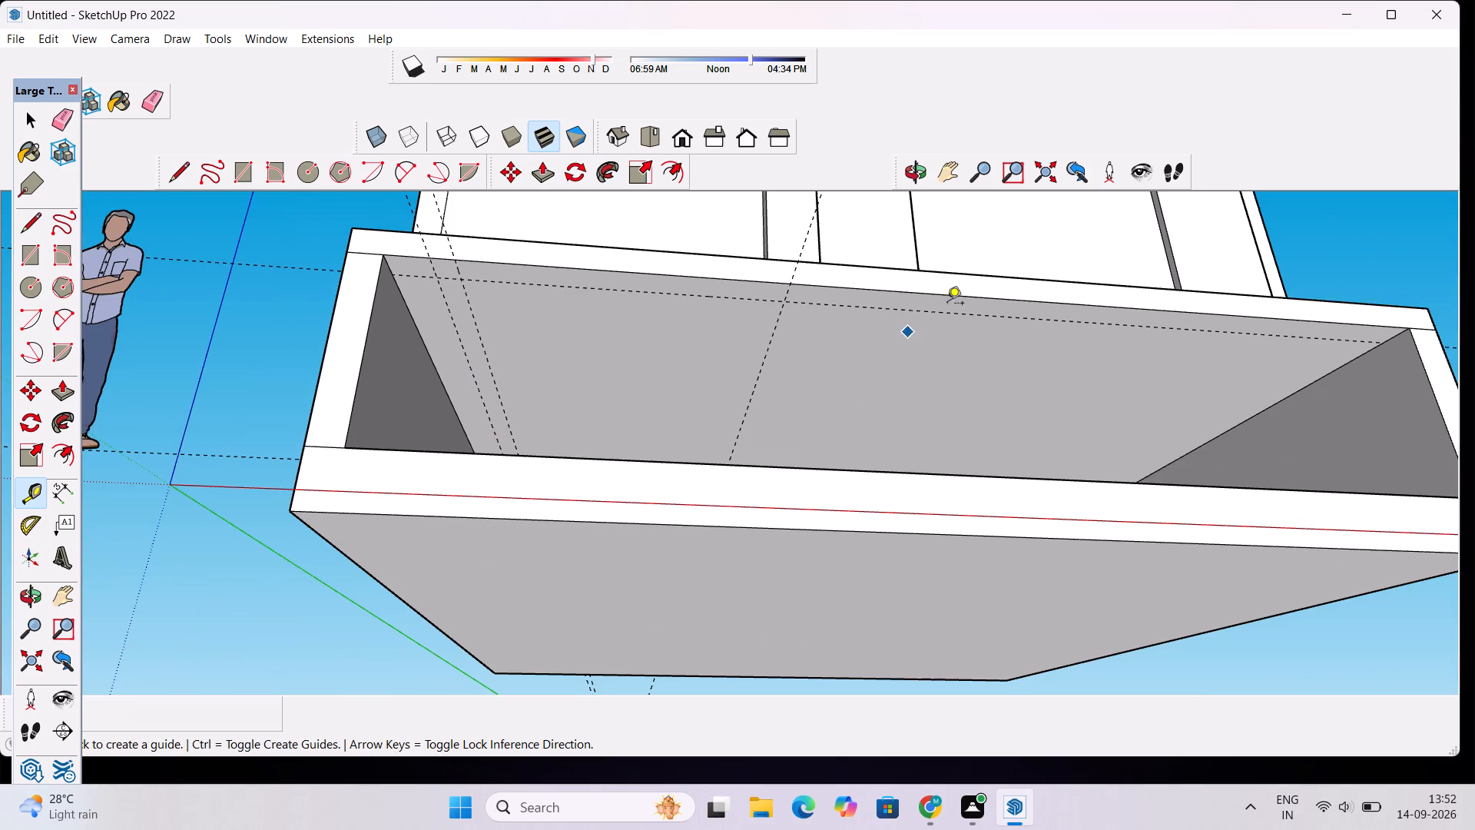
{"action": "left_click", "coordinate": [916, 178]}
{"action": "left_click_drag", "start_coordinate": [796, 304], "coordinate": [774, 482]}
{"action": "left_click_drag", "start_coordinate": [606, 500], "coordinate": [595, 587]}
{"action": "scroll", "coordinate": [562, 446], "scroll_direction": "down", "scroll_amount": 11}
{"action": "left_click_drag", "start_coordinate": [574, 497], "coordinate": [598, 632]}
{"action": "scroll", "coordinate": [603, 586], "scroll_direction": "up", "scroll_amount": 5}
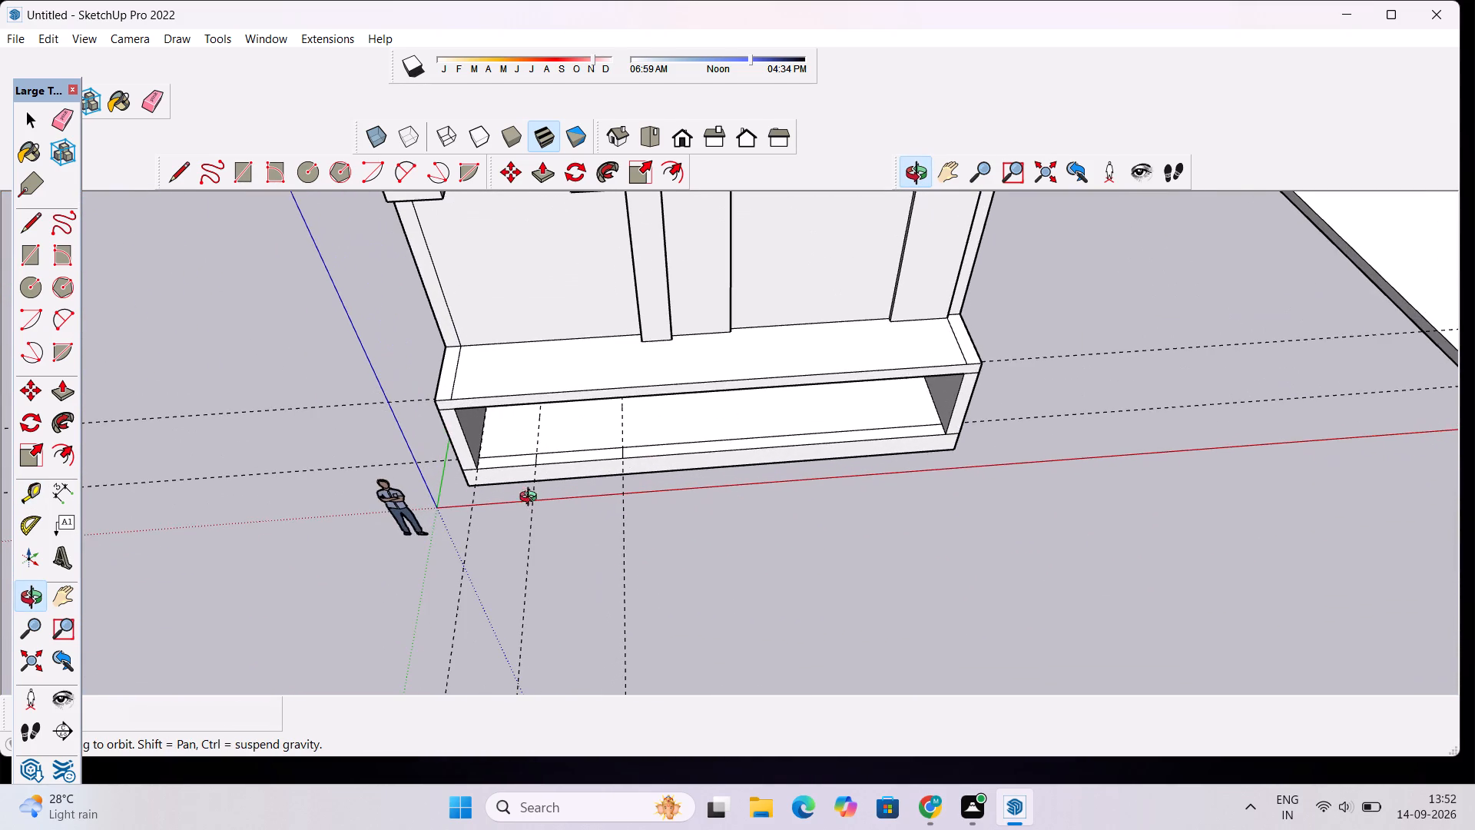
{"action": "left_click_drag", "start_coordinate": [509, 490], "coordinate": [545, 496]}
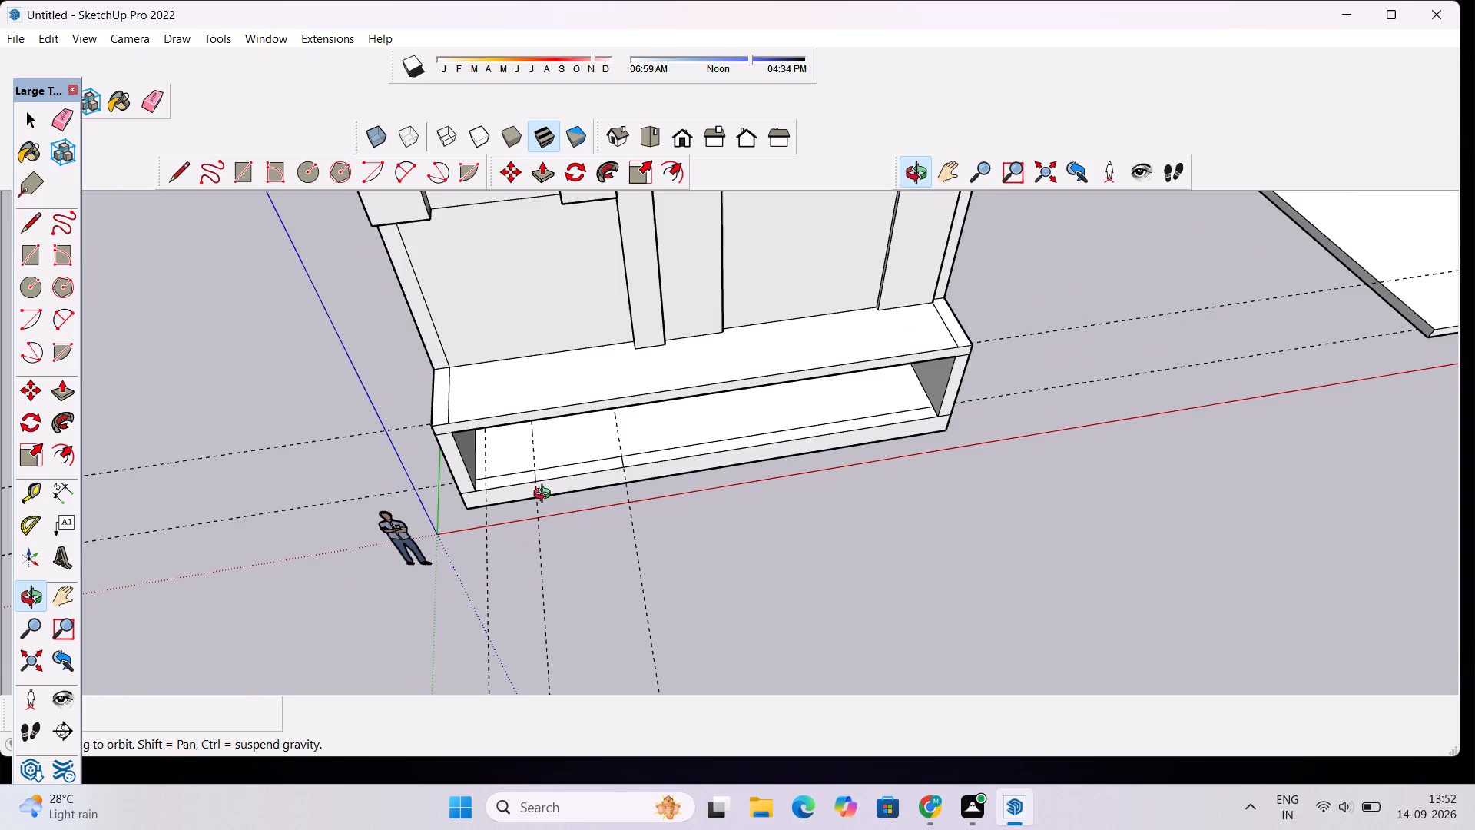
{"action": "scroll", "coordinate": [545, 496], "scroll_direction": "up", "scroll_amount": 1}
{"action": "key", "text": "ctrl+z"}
Place parallel copies of the two inward floor guides at the base recess ceiling, directly above the originals.
{"action": "scroll", "coordinate": [535, 504], "scroll_direction": "up", "scroll_amount": 3}
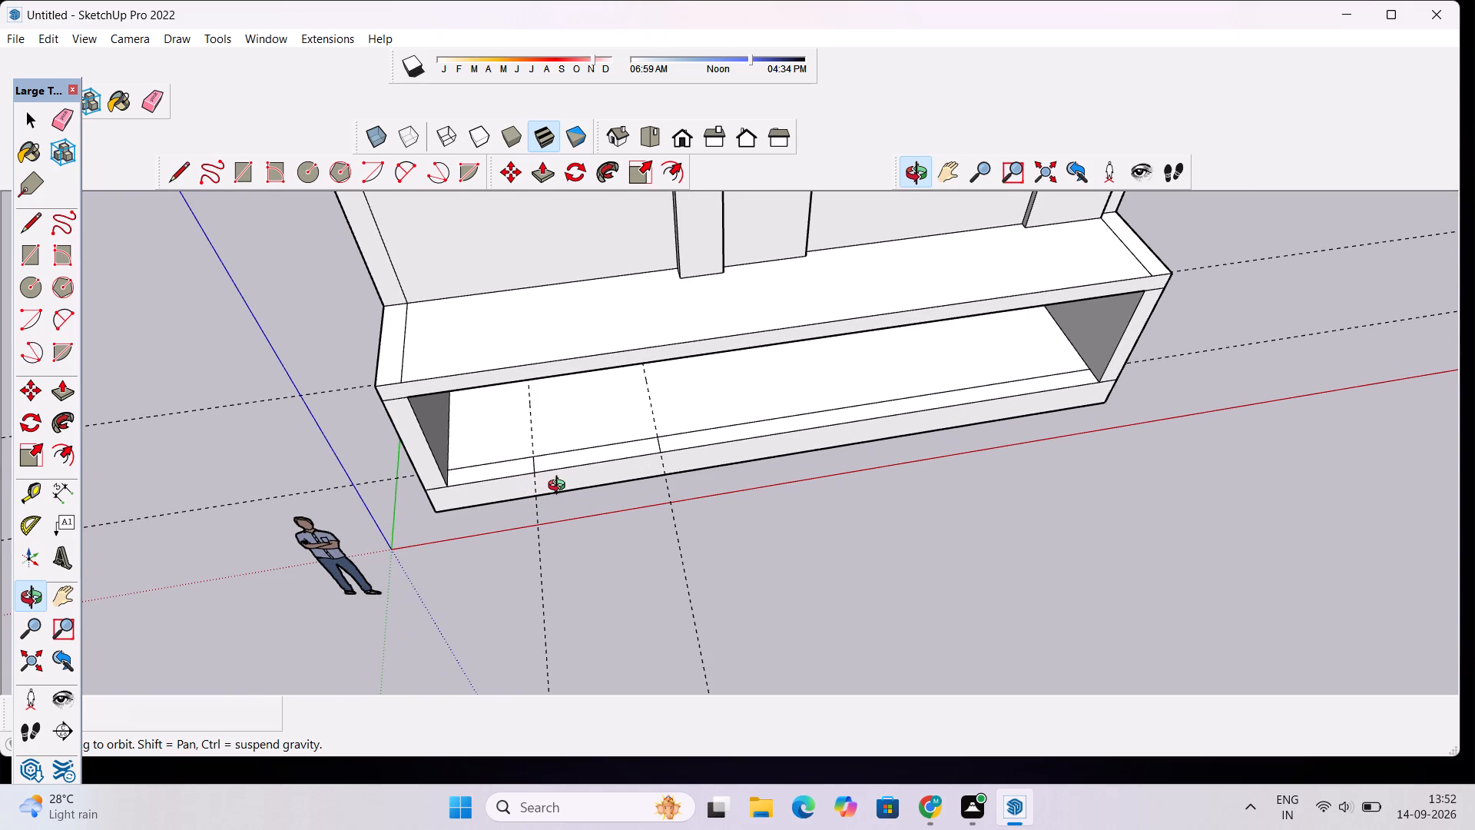
{"action": "key", "text": "t"}
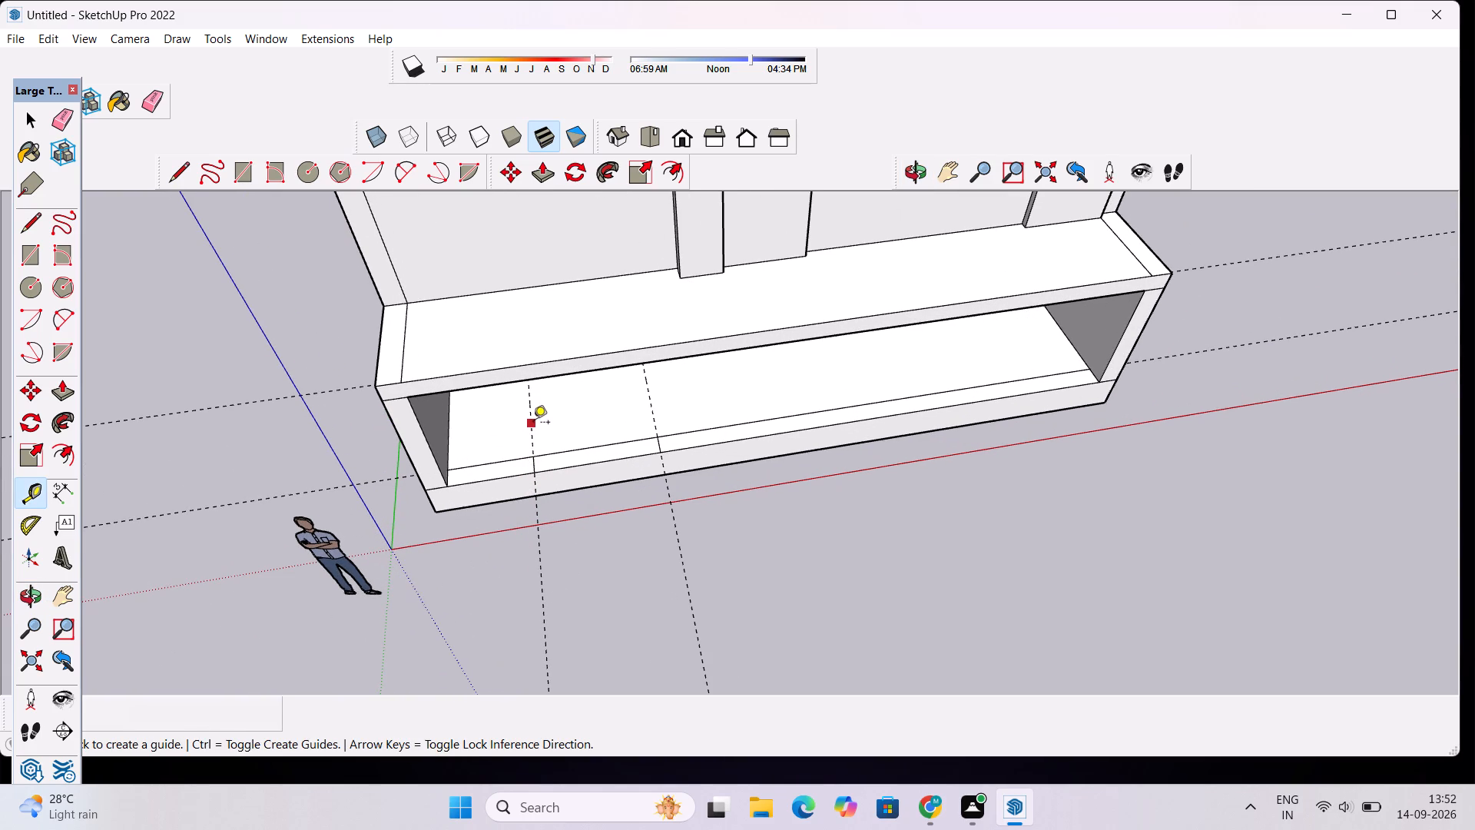
{"action": "left_click", "coordinate": [533, 423]}
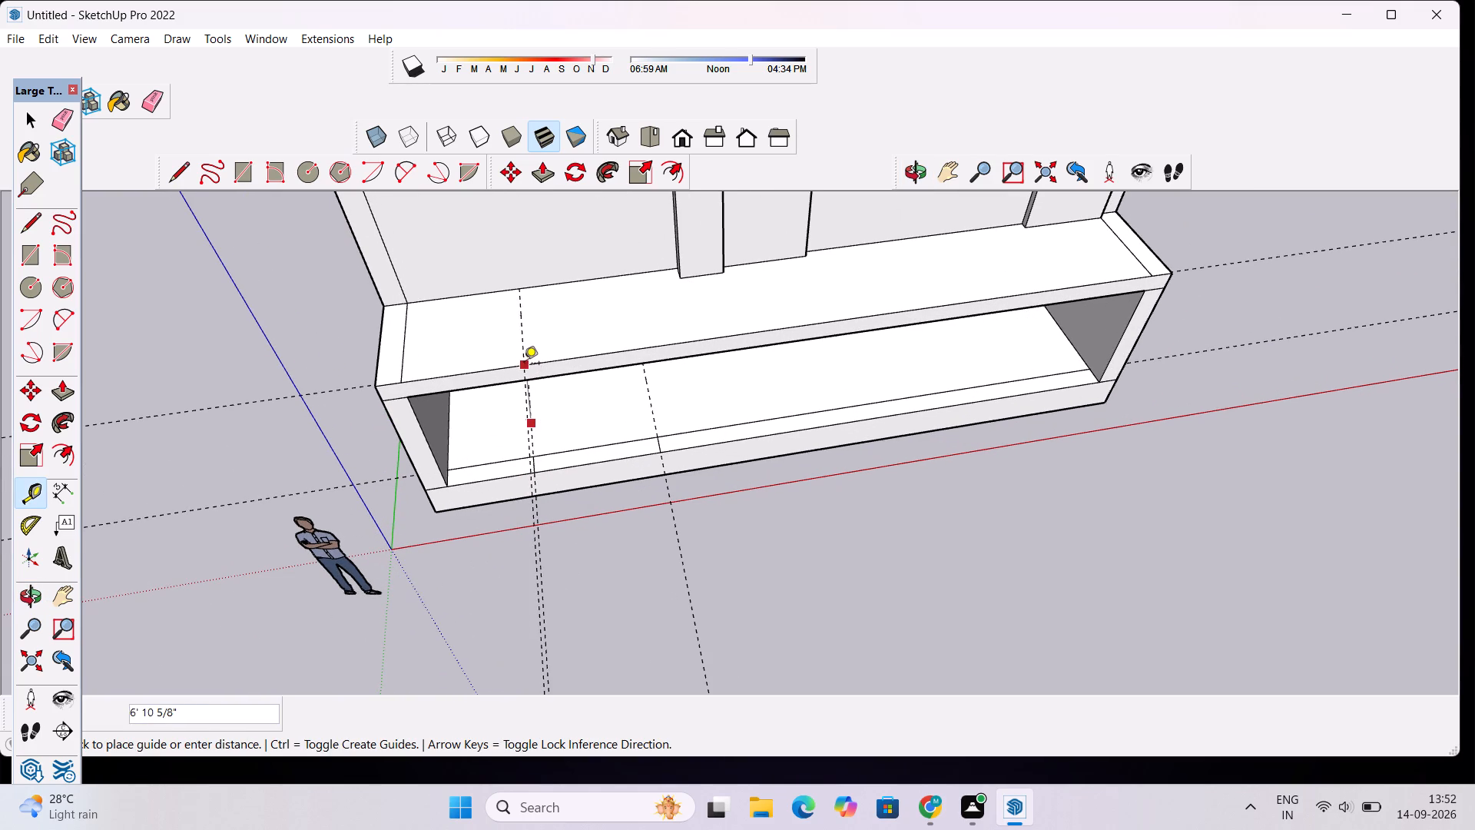
{"action": "left_click", "coordinate": [527, 383]}
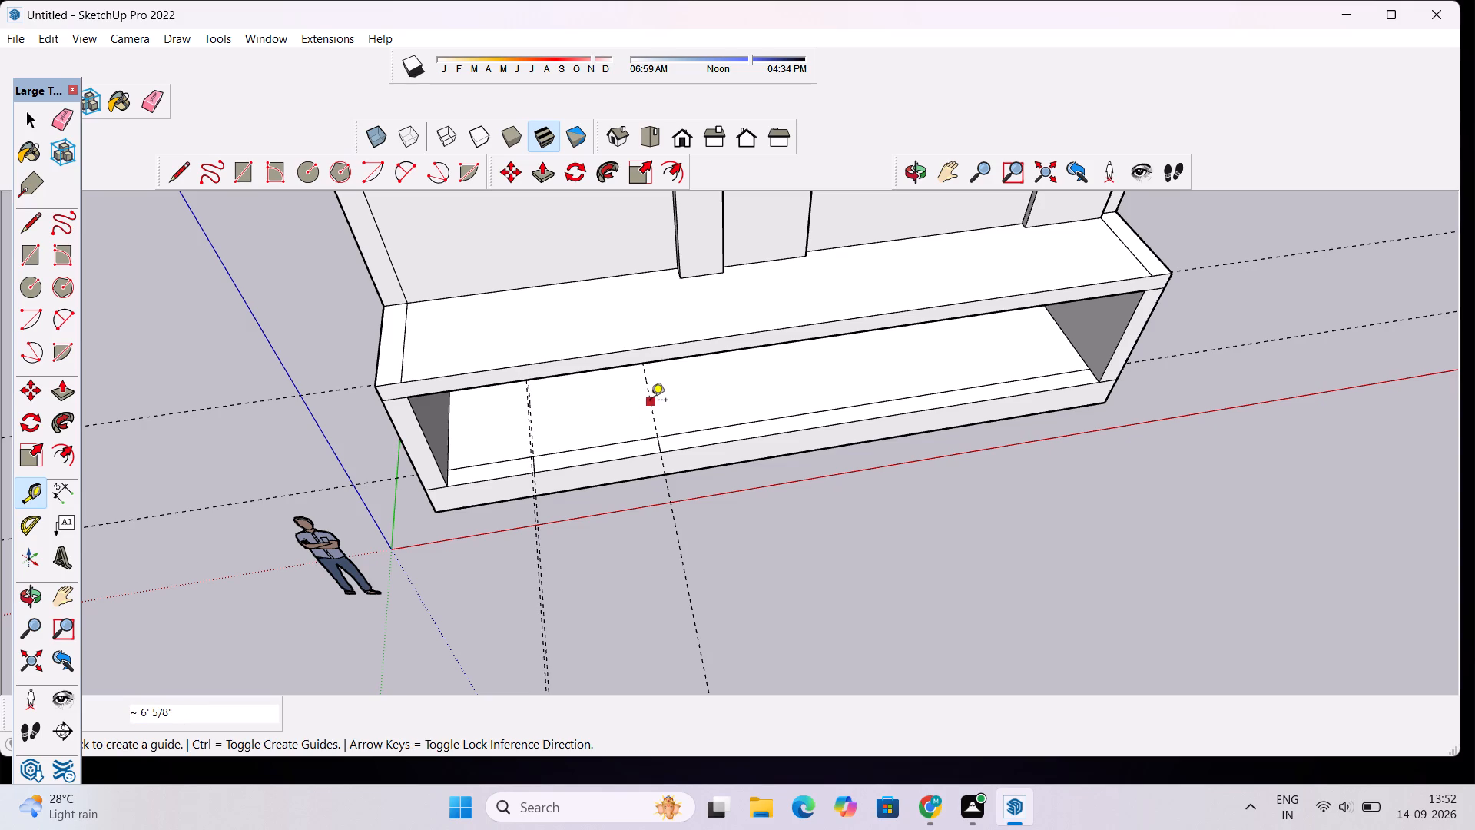
{"action": "left_click", "coordinate": [651, 399]}
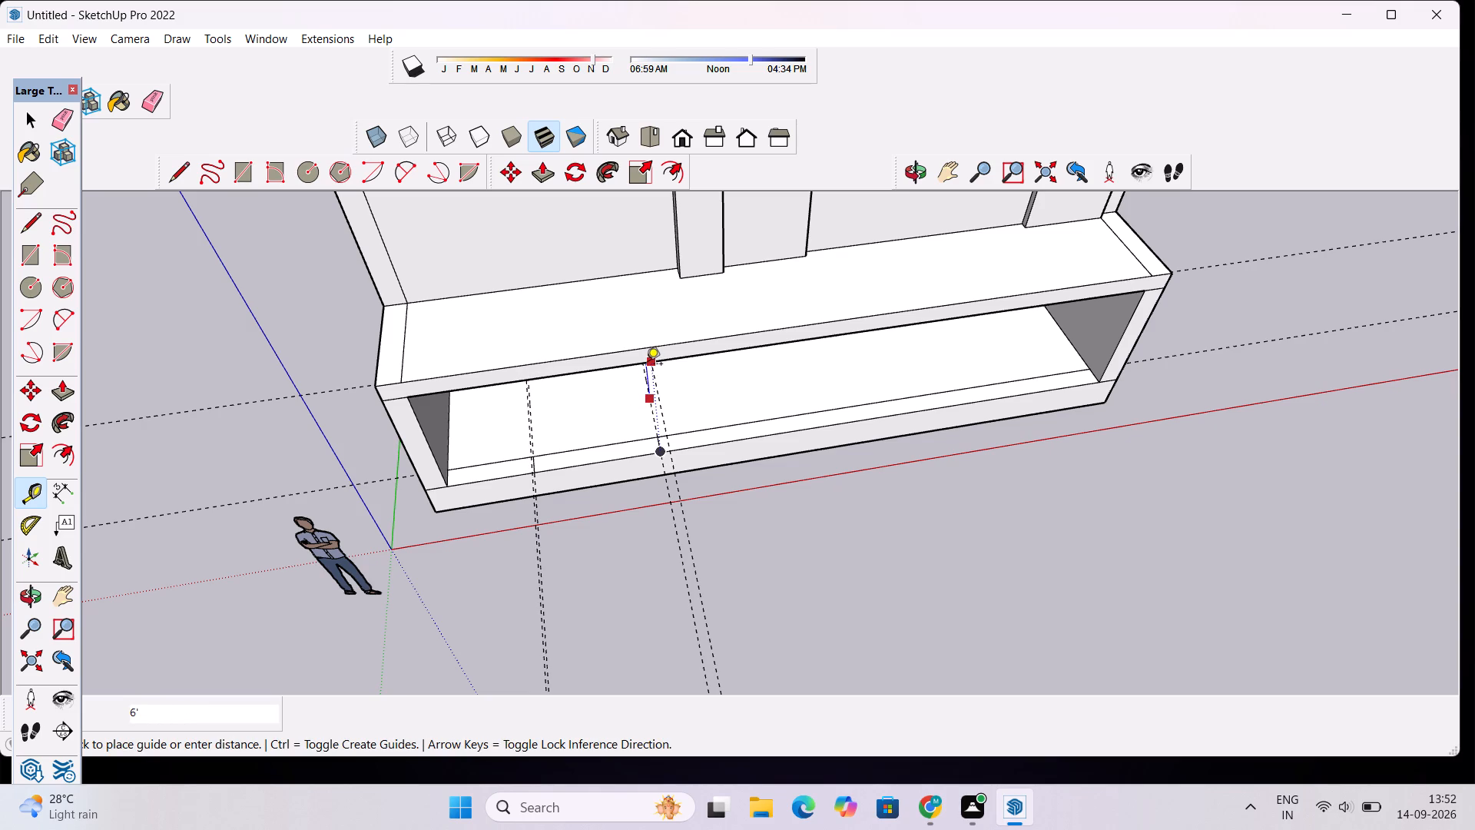
{"action": "left_click", "coordinate": [646, 365]}
Erase the two inward guides on the base recess floor, keeping the short division lines and the ceiling guides.
{"action": "left_click", "coordinate": [916, 180]}
{"action": "left_click_drag", "start_coordinate": [841, 456], "coordinate": [807, 211]}
{"action": "scroll", "coordinate": [615, 484], "scroll_direction": "up", "scroll_amount": 4}
{"action": "left_click_drag", "start_coordinate": [613, 425], "coordinate": [614, 398]}
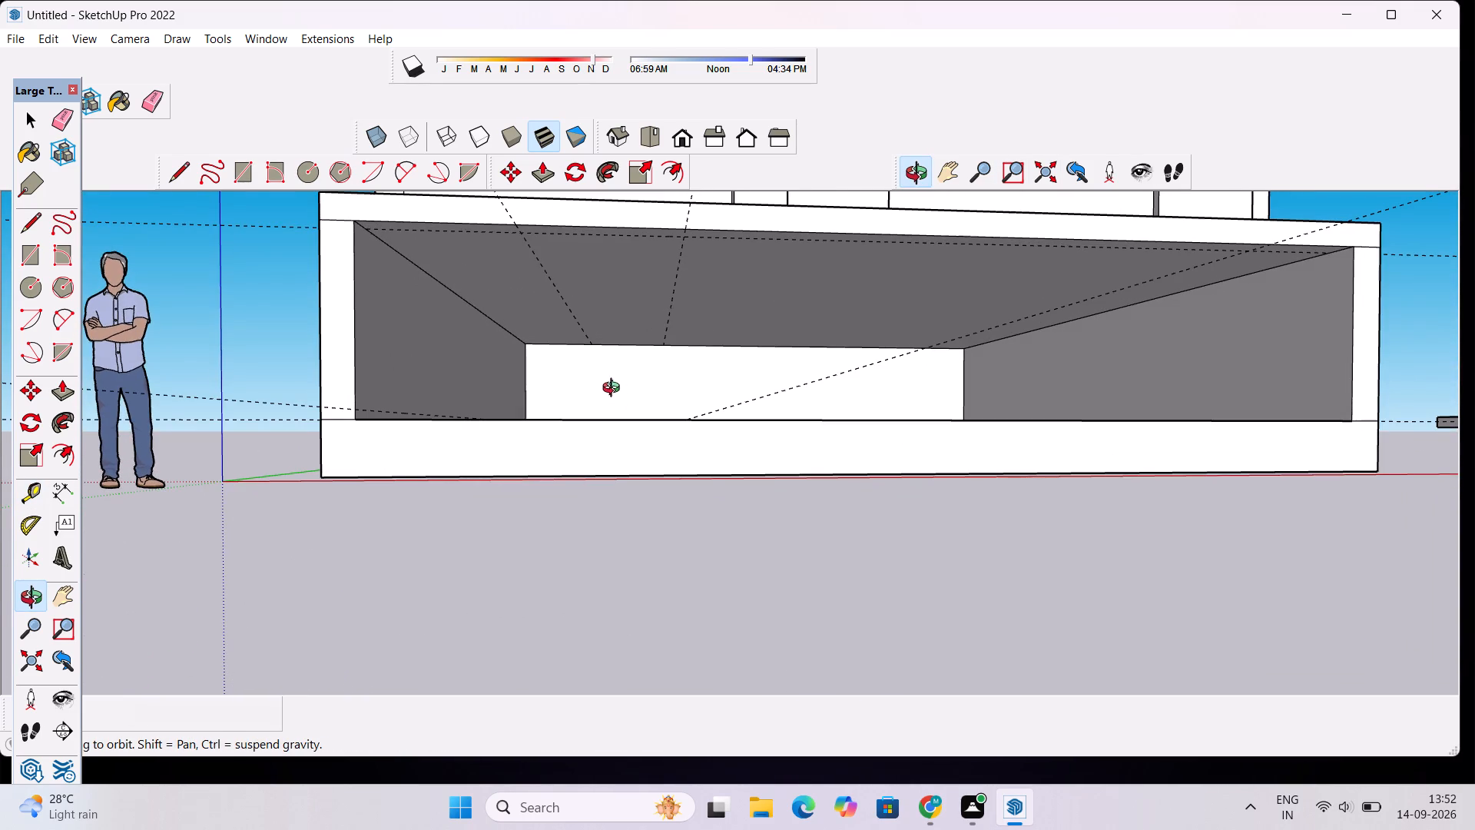
{"action": "scroll", "coordinate": [628, 396], "scroll_direction": "down", "scroll_amount": 1}
{"action": "left_click_drag", "start_coordinate": [628, 396], "coordinate": [626, 446], "text": "shift"}
{"action": "left_click_drag", "start_coordinate": [621, 432], "coordinate": [613, 394]}
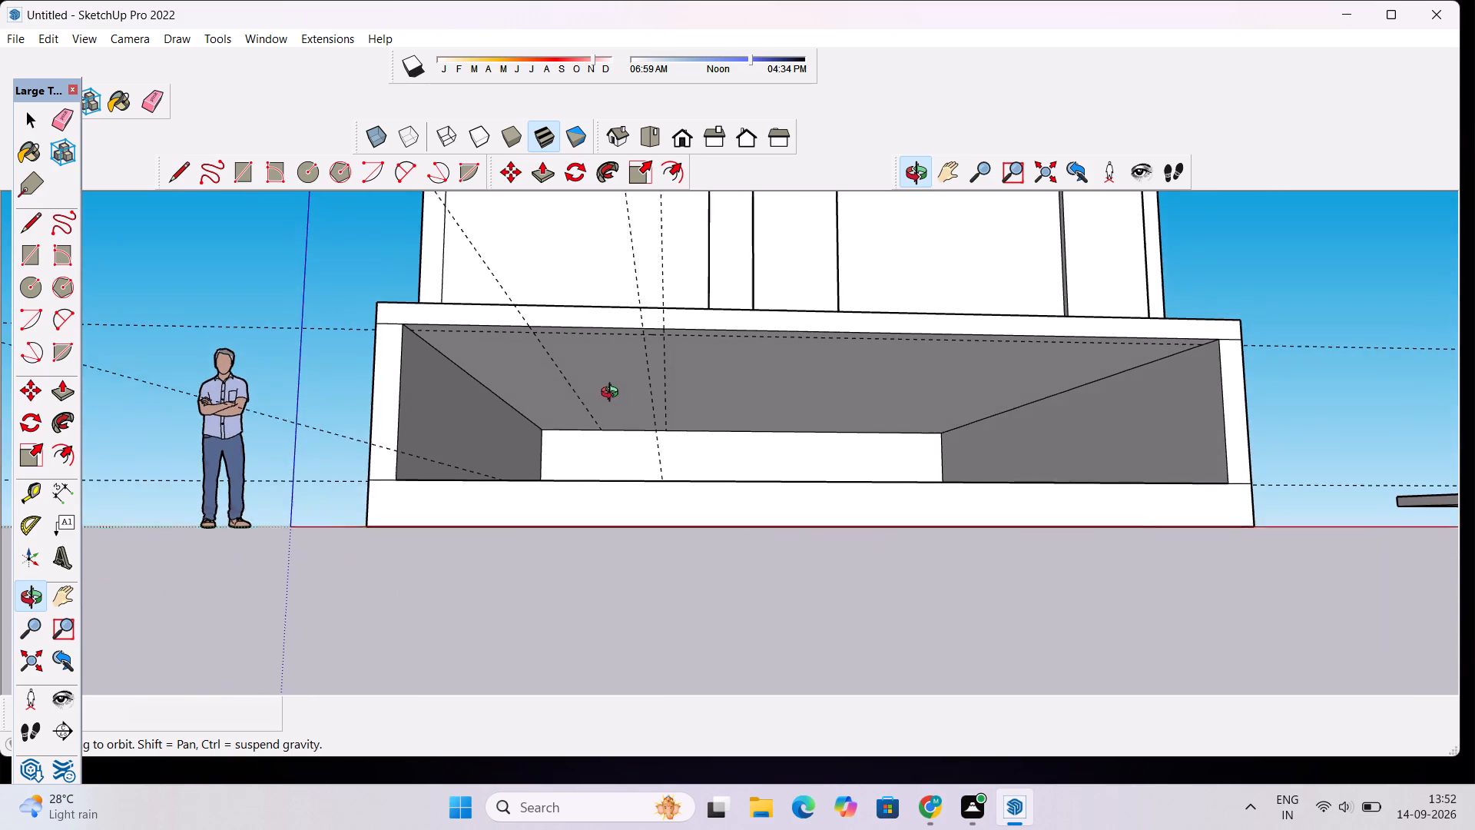
{"action": "left_click_drag", "start_coordinate": [613, 394], "coordinate": [613, 393]}
{"action": "left_click_drag", "start_coordinate": [482, 449], "coordinate": [490, 532]}
{"action": "scroll", "coordinate": [509, 549], "scroll_direction": "up", "scroll_amount": 6}
{"action": "key", "text": "e"}
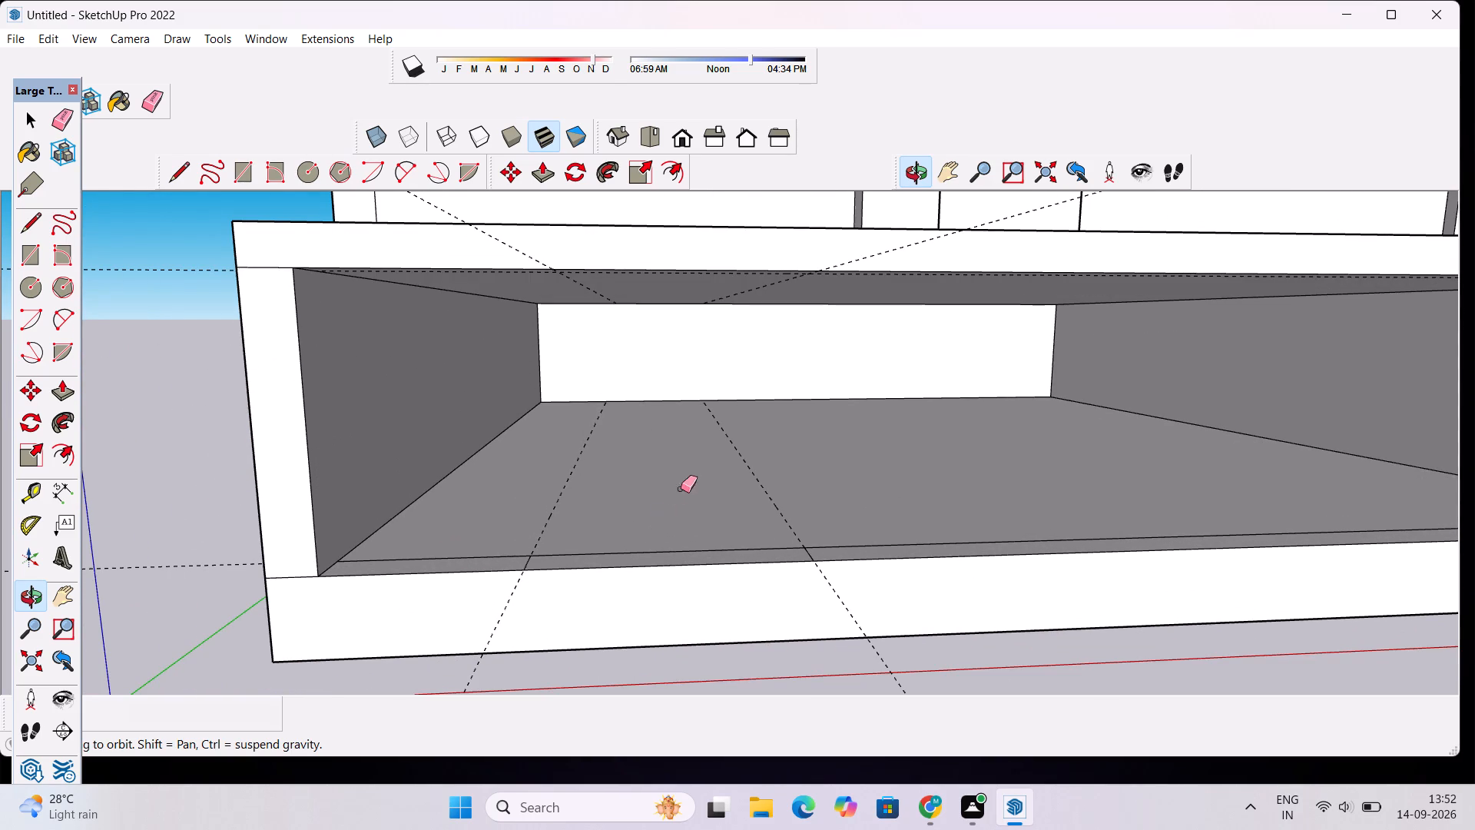
{"action": "left_click_drag", "start_coordinate": [747, 436], "coordinate": [563, 451]}
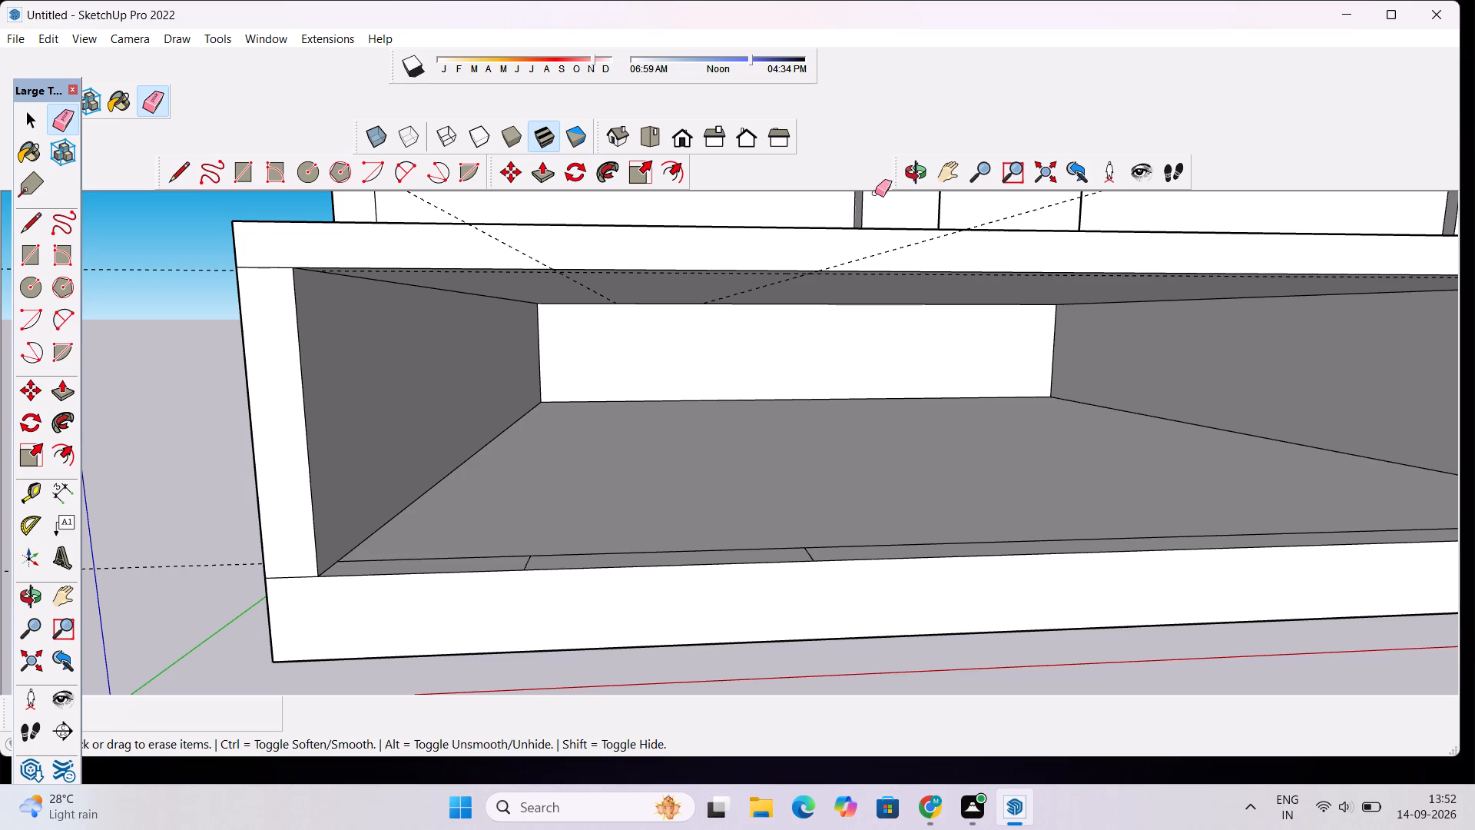
Outline a 6' by 1' rectangle at the base recess ceiling's front edge, following the ceiling guides.
{"action": "left_click", "coordinate": [907, 181]}
{"action": "left_click_drag", "start_coordinate": [616, 496], "coordinate": [610, 300]}
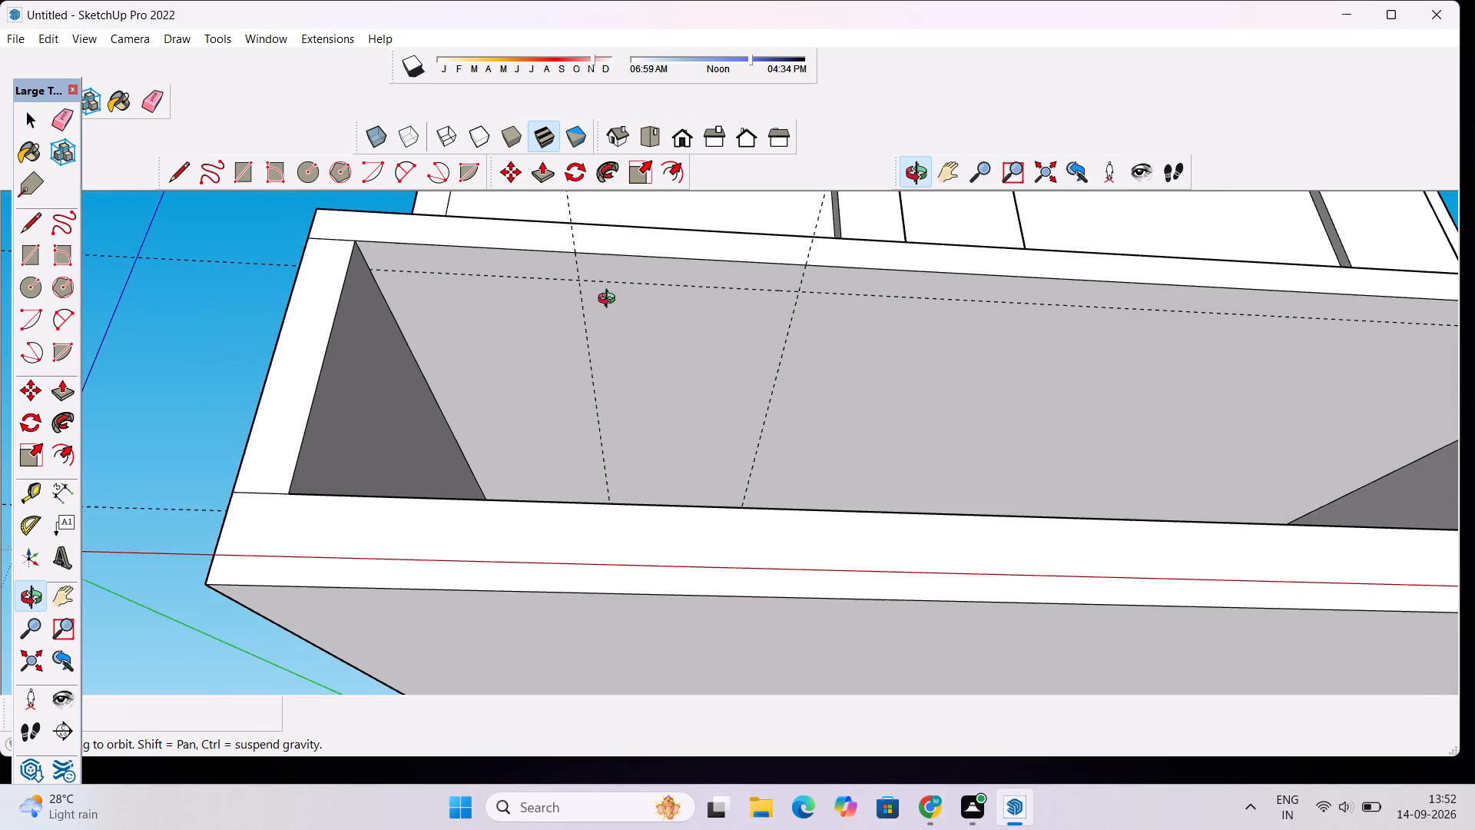
{"action": "scroll", "coordinate": [610, 300], "scroll_direction": "up", "scroll_amount": 3}
{"action": "key", "text": "l"}
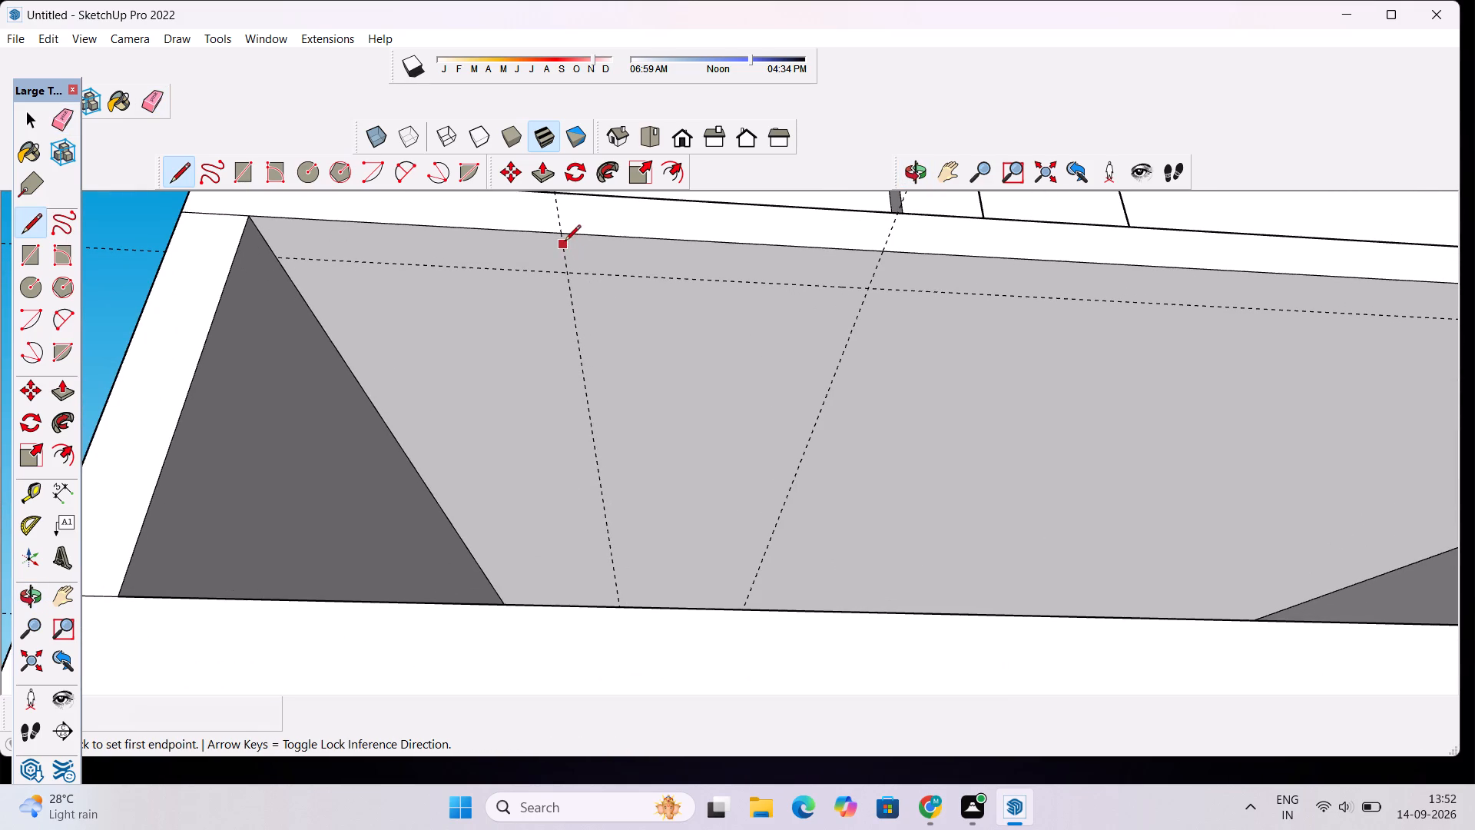
{"action": "left_click", "coordinate": [562, 234]}
{"action": "left_click", "coordinate": [565, 272]}
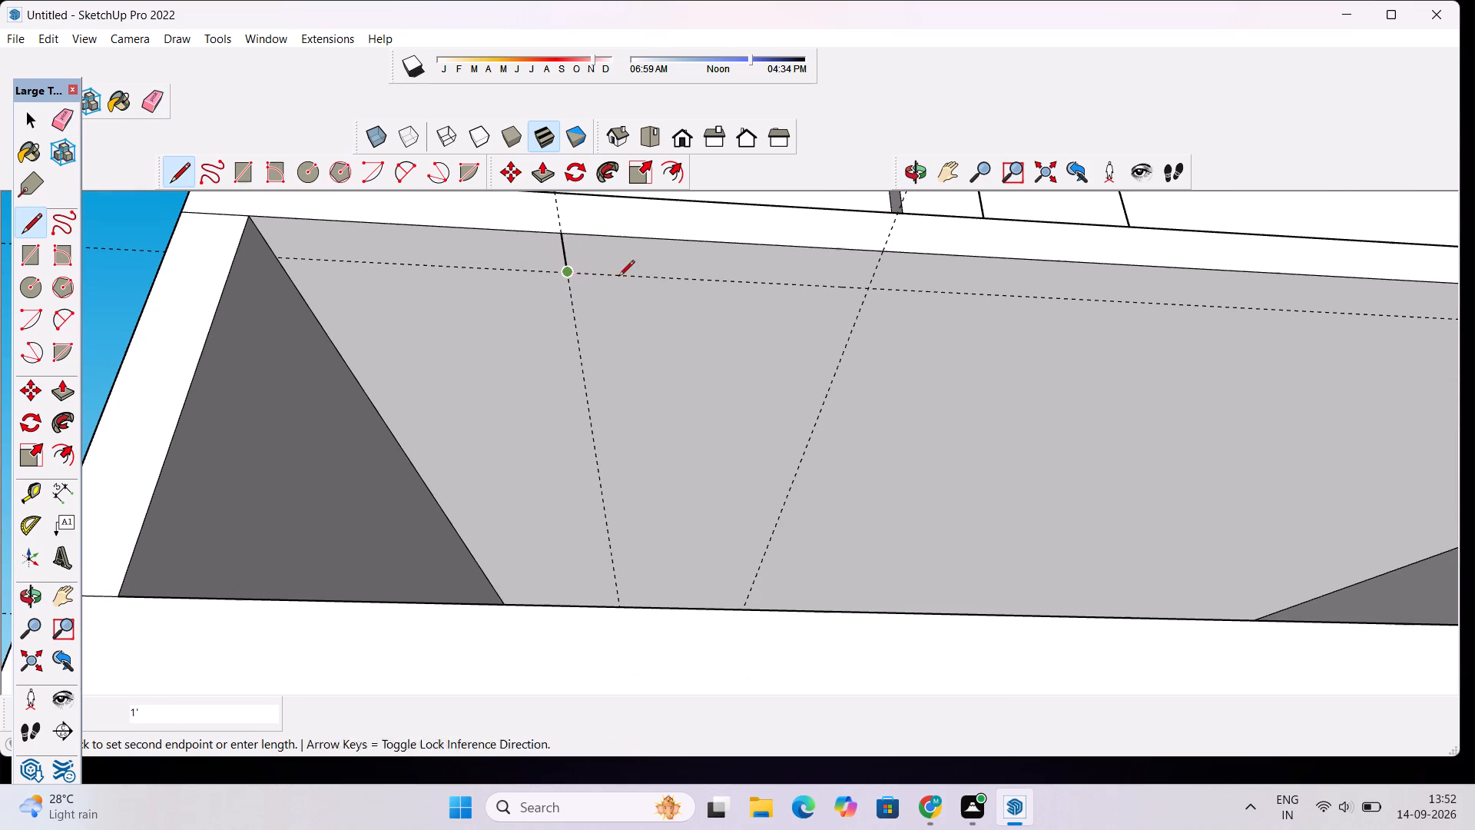
{"action": "left_click", "coordinate": [874, 292]}
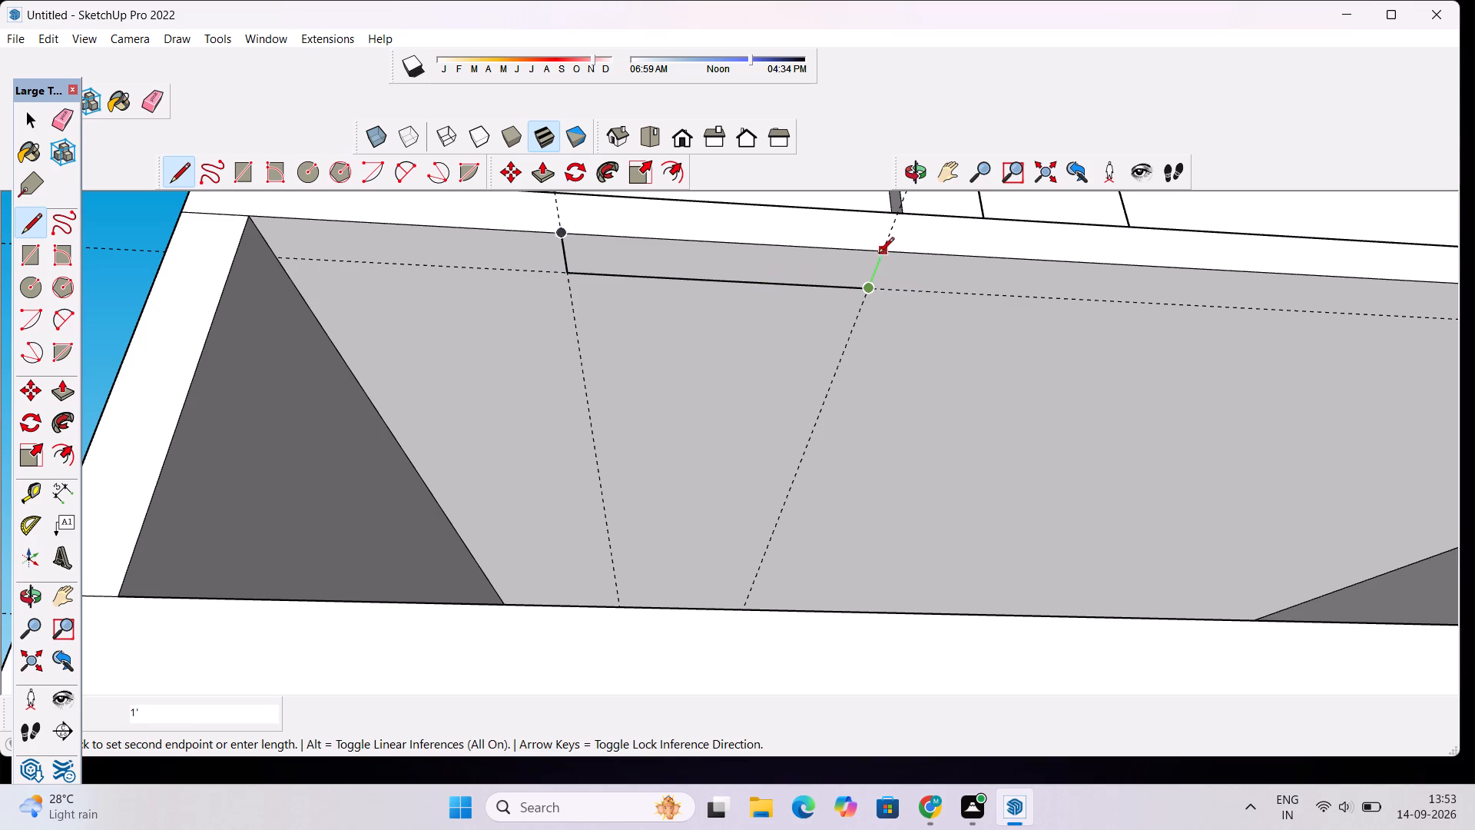
{"action": "left_click", "coordinate": [879, 254]}
{"action": "key", "text": "space"}
{"action": "scroll", "coordinate": [641, 323], "scroll_direction": "down", "scroll_amount": 4}
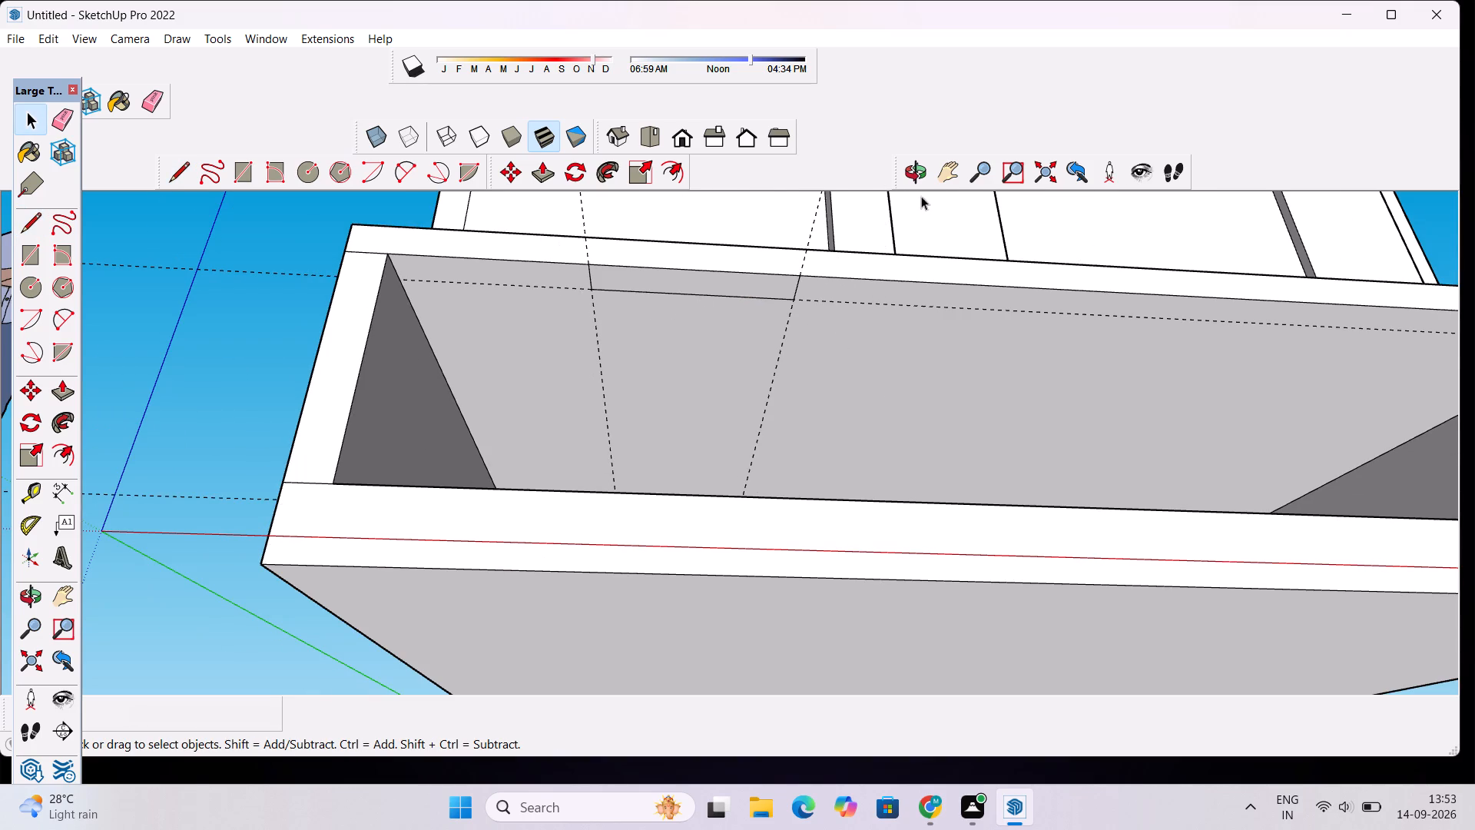
Push/Pull the ceiling rectangle down 6' to the base recess floor to form a solid front block.
{"action": "left_click", "coordinate": [903, 174]}
{"action": "left_click_drag", "start_coordinate": [827, 282], "coordinate": [827, 329]}
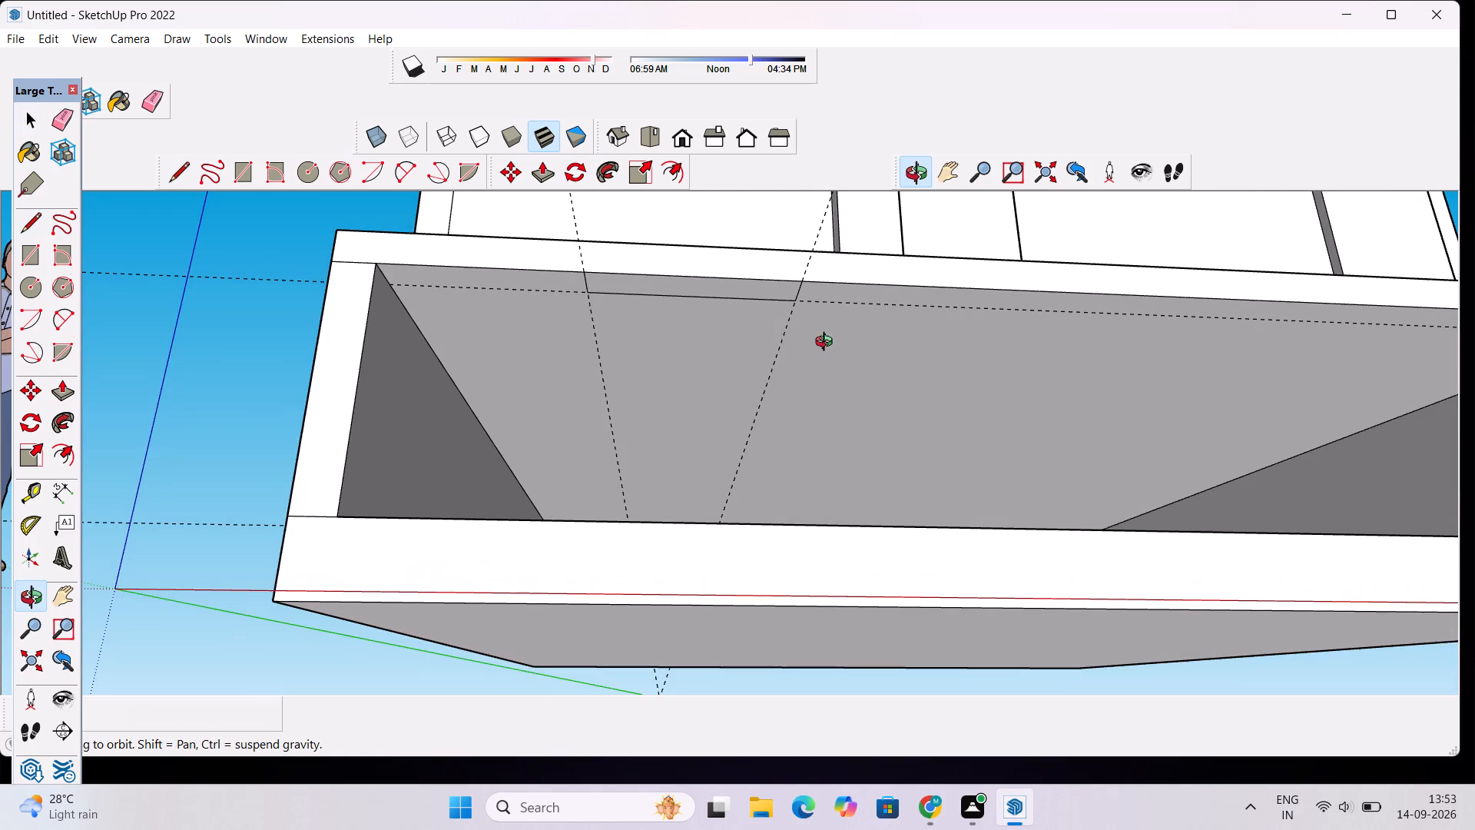
{"action": "key", "text": "p"}
{"action": "left_click", "coordinate": [721, 284]}
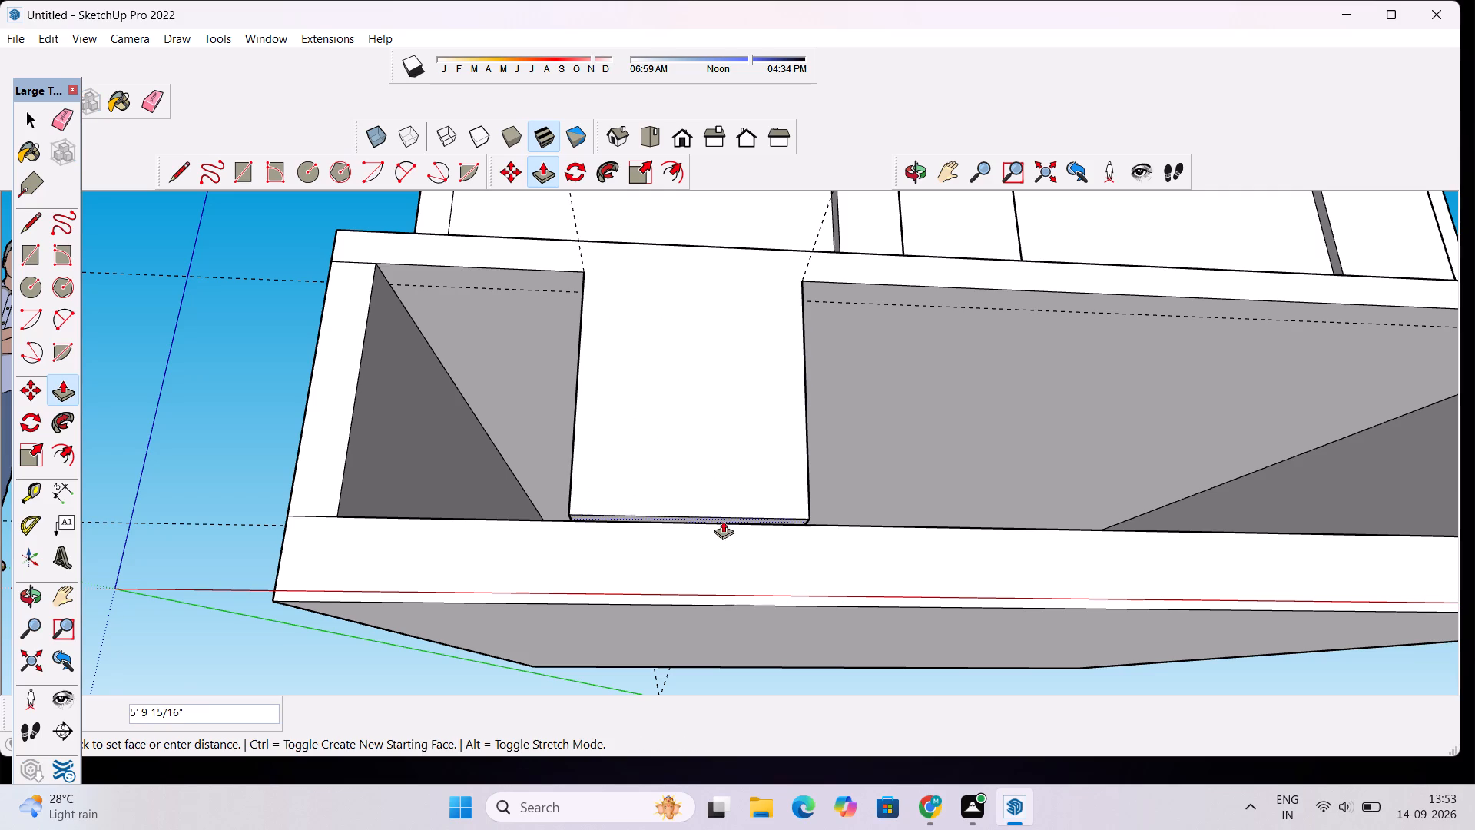
{"action": "left_click", "coordinate": [857, 528]}
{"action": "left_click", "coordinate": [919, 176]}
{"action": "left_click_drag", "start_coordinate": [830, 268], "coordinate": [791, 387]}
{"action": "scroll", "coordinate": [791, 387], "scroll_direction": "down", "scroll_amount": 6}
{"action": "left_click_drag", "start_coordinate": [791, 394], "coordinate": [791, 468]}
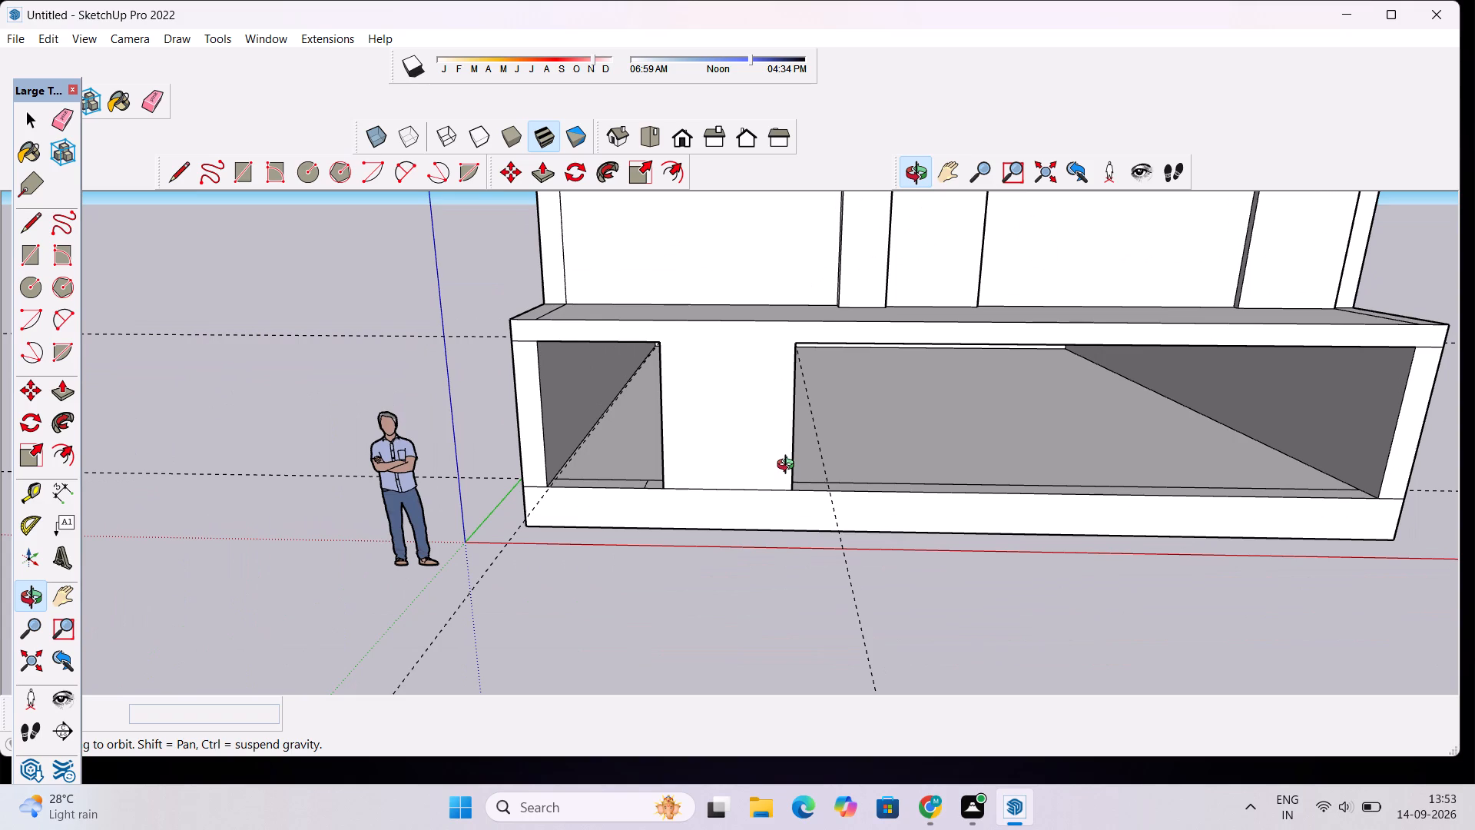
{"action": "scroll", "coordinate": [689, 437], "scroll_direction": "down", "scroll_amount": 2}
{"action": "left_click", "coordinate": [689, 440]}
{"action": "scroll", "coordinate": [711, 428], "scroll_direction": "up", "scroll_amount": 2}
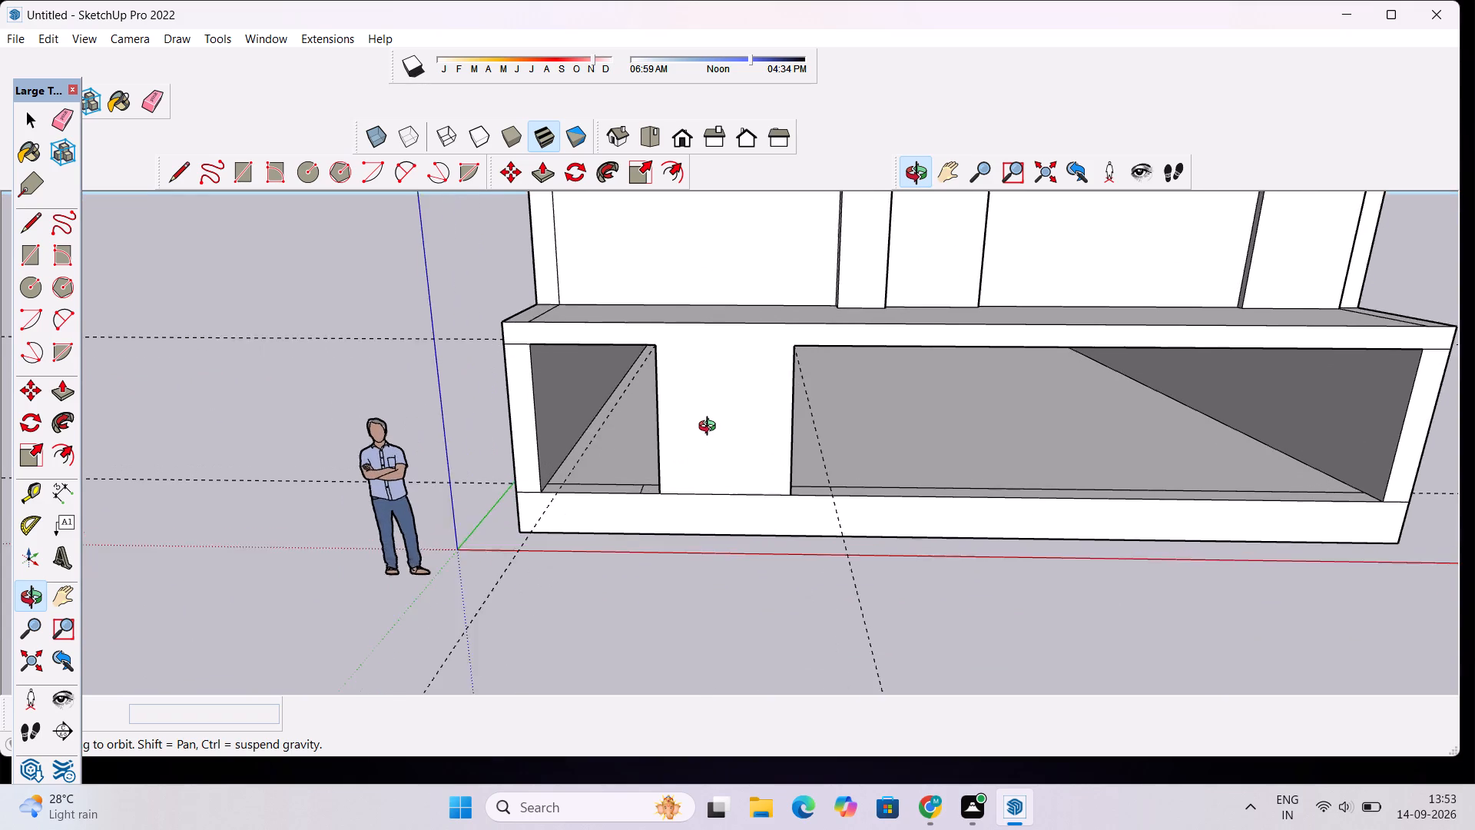
Place a horizontal guide 10" below the front beam's upper edge, level with the front block's top, and another 9" below it.
{"action": "scroll", "coordinate": [711, 428], "scroll_direction": "up", "scroll_amount": 3}
{"action": "key", "text": "t"}
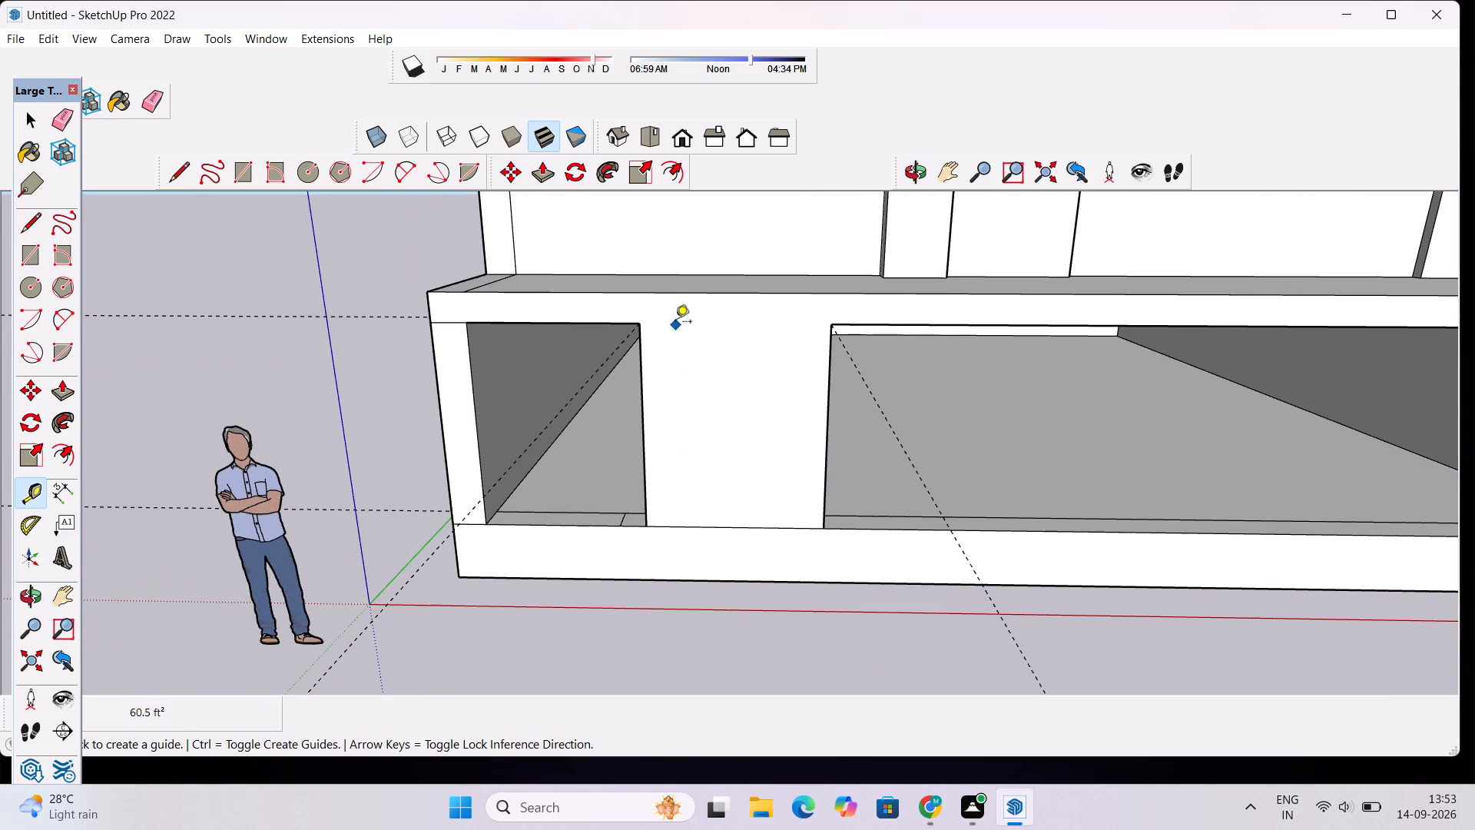
{"action": "left_click", "coordinate": [665, 294]}
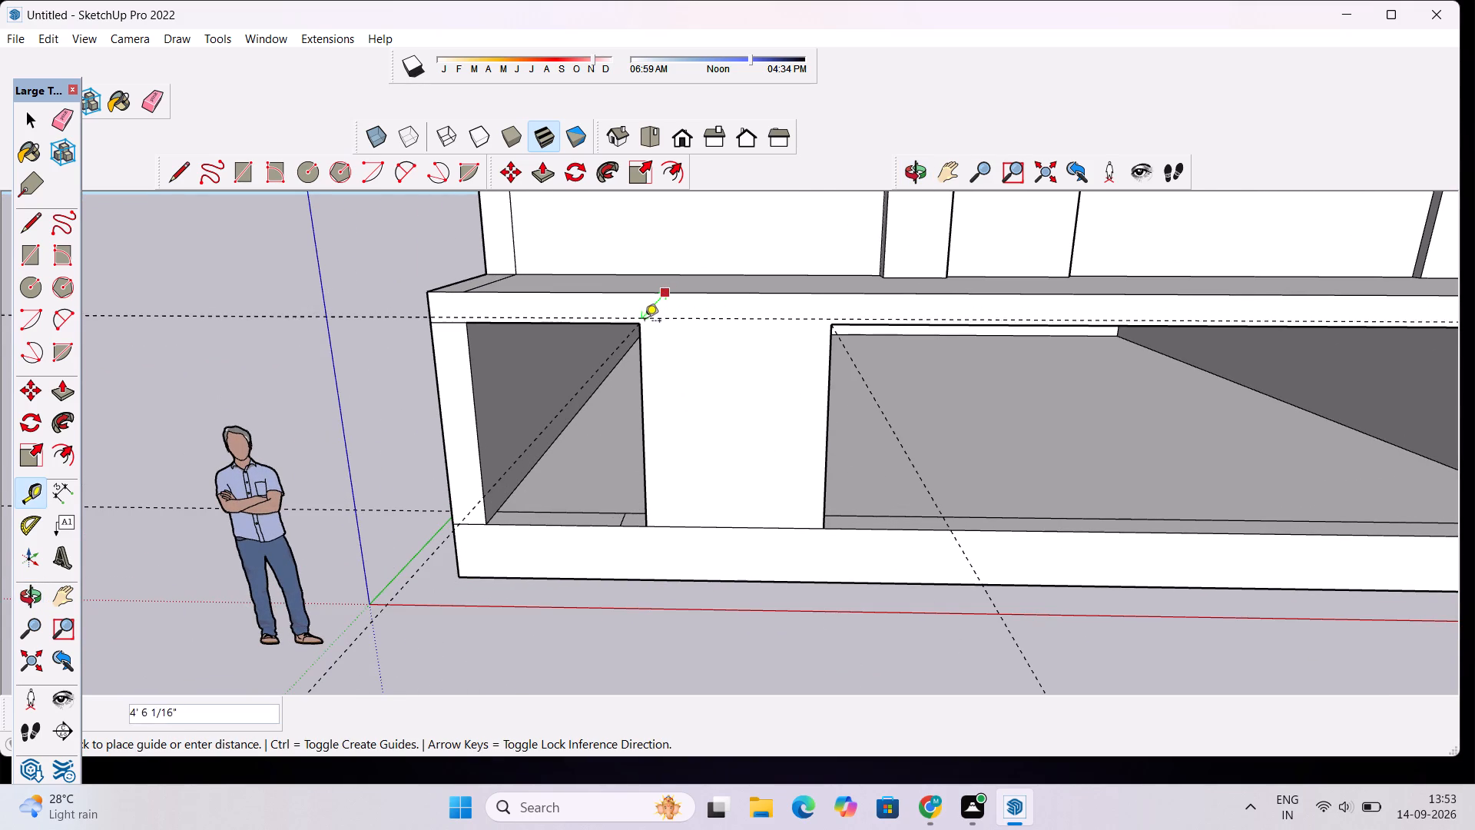
{"action": "left_click", "coordinate": [643, 324]}
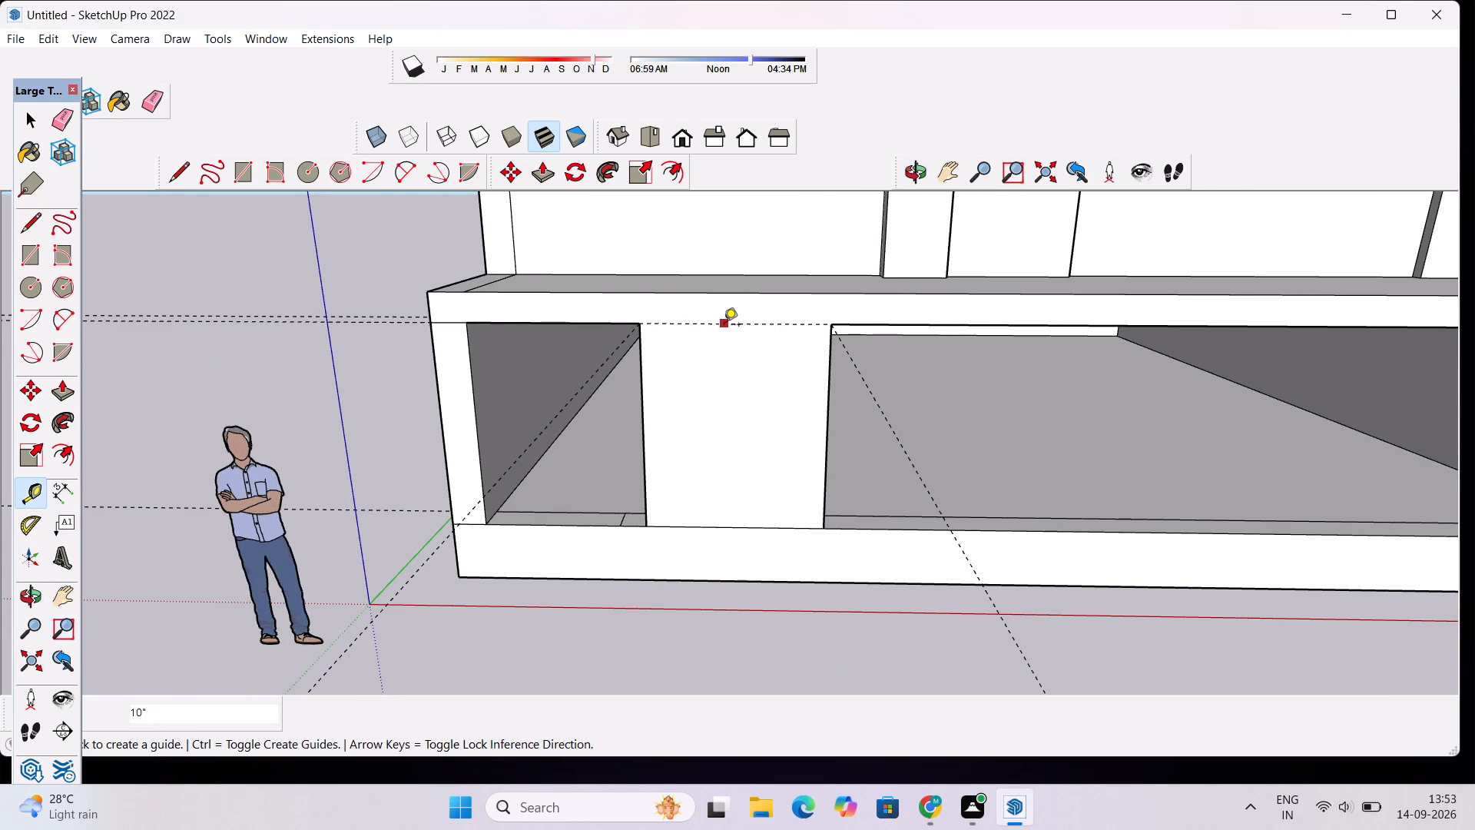
{"action": "left_click", "coordinate": [728, 325]}
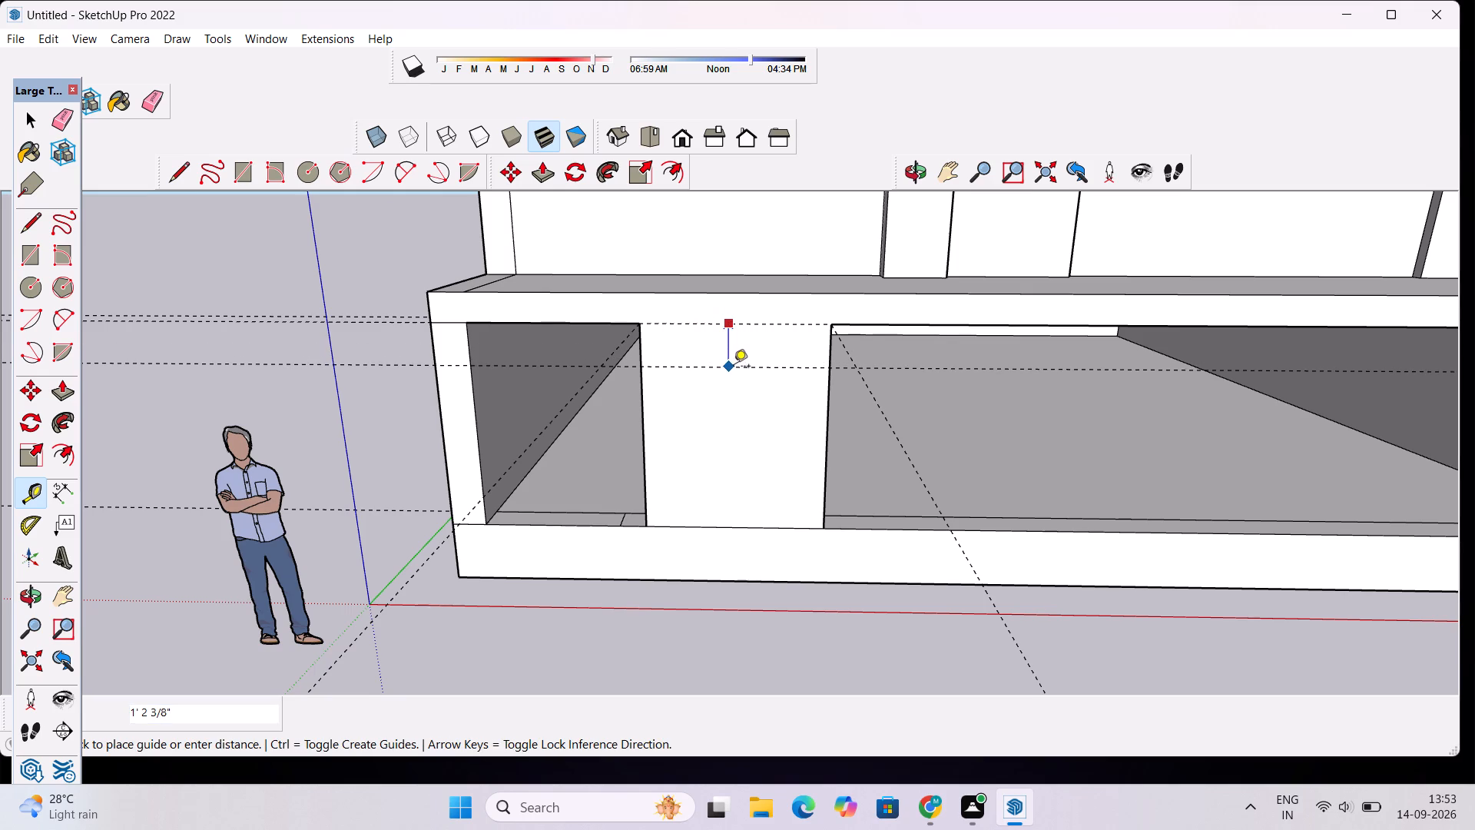
{"action": "type", "text": "9\""}
{"action": "key", "text": "Return"}
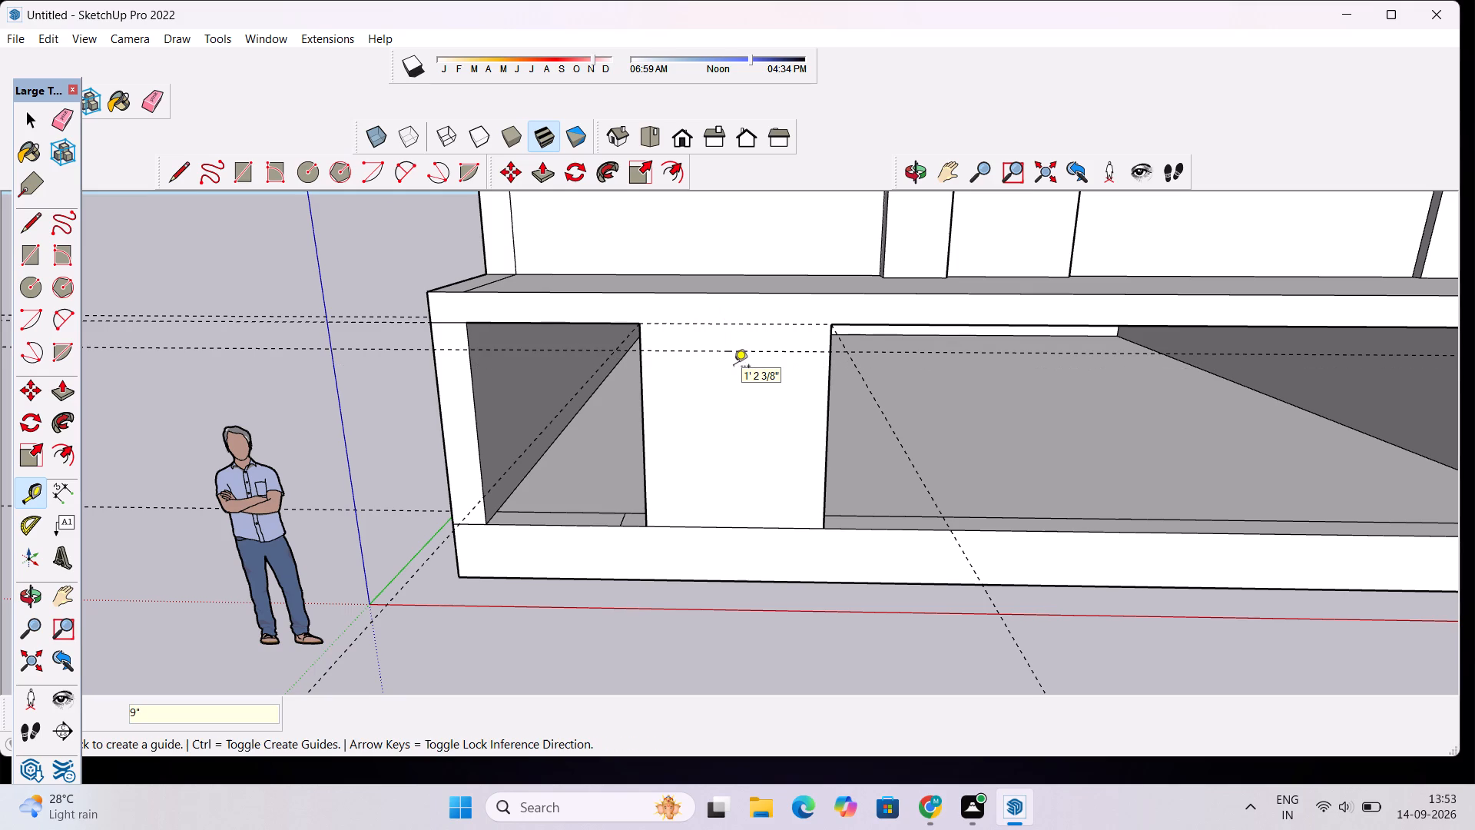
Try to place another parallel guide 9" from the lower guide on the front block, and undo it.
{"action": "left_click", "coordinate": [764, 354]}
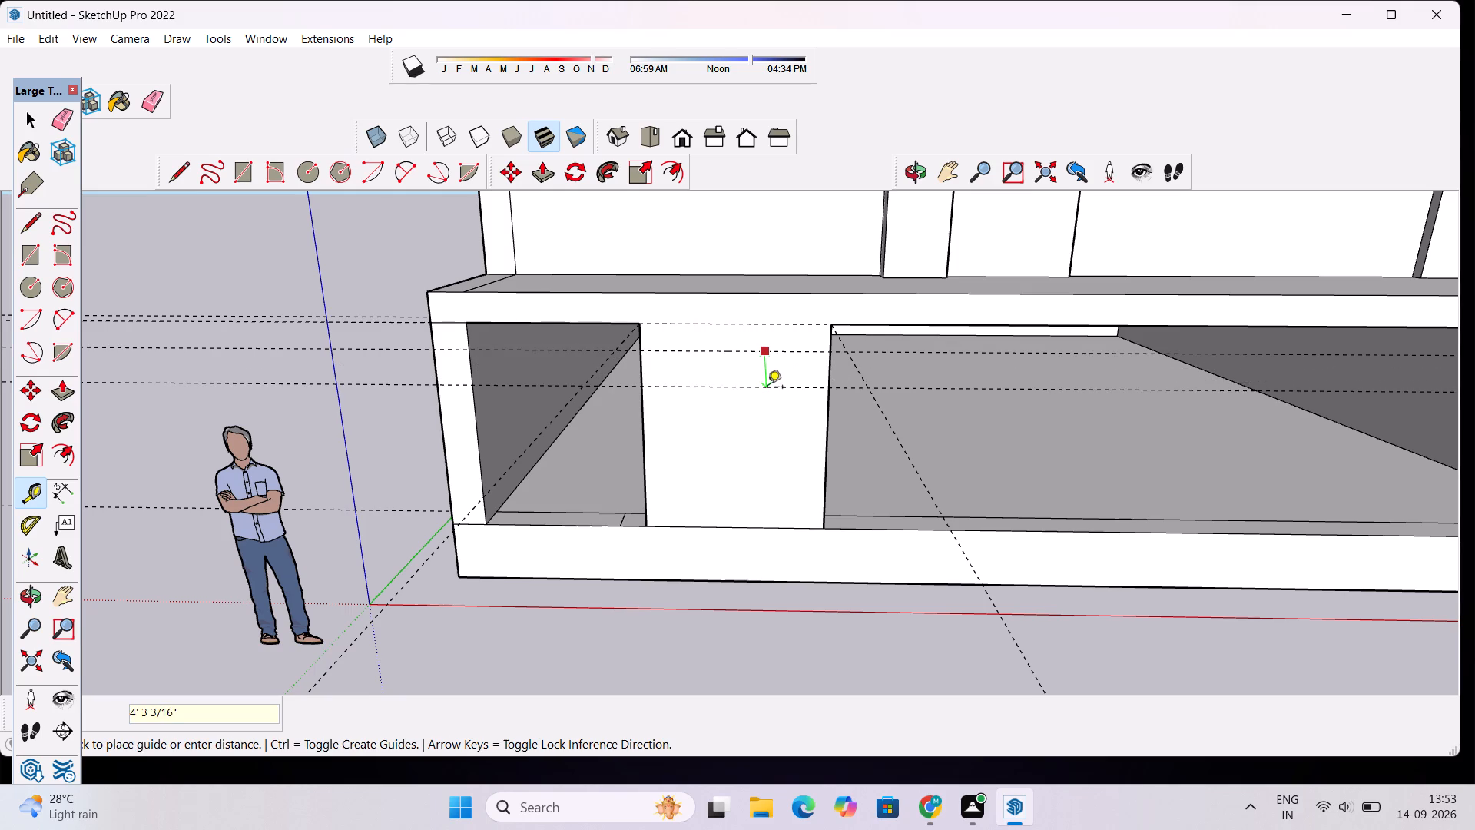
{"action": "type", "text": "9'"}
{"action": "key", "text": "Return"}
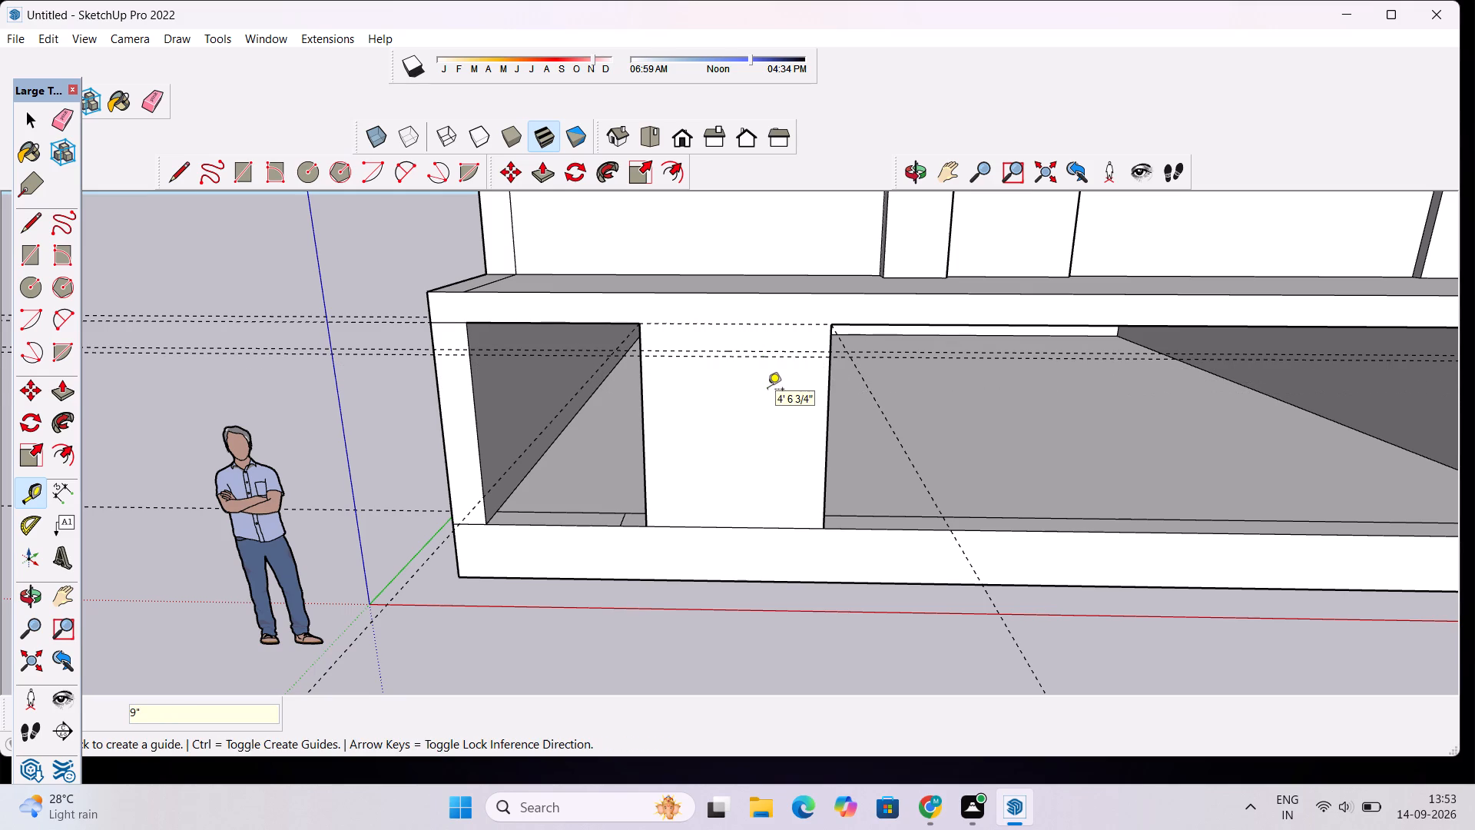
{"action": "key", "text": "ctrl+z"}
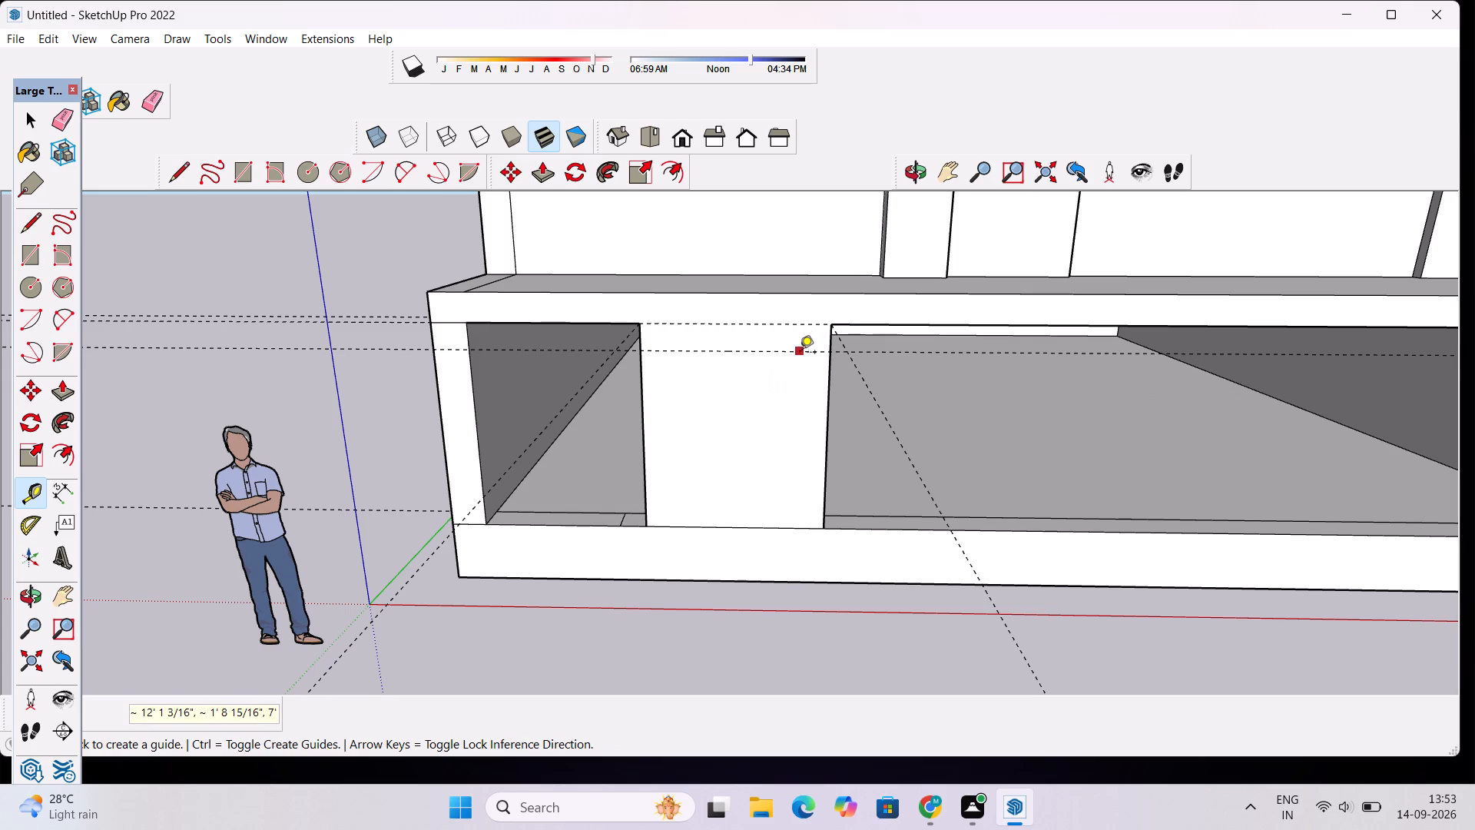
Add two more horizontal guides down the front block, each 9" below the previous one.
{"action": "left_click", "coordinate": [800, 355]}
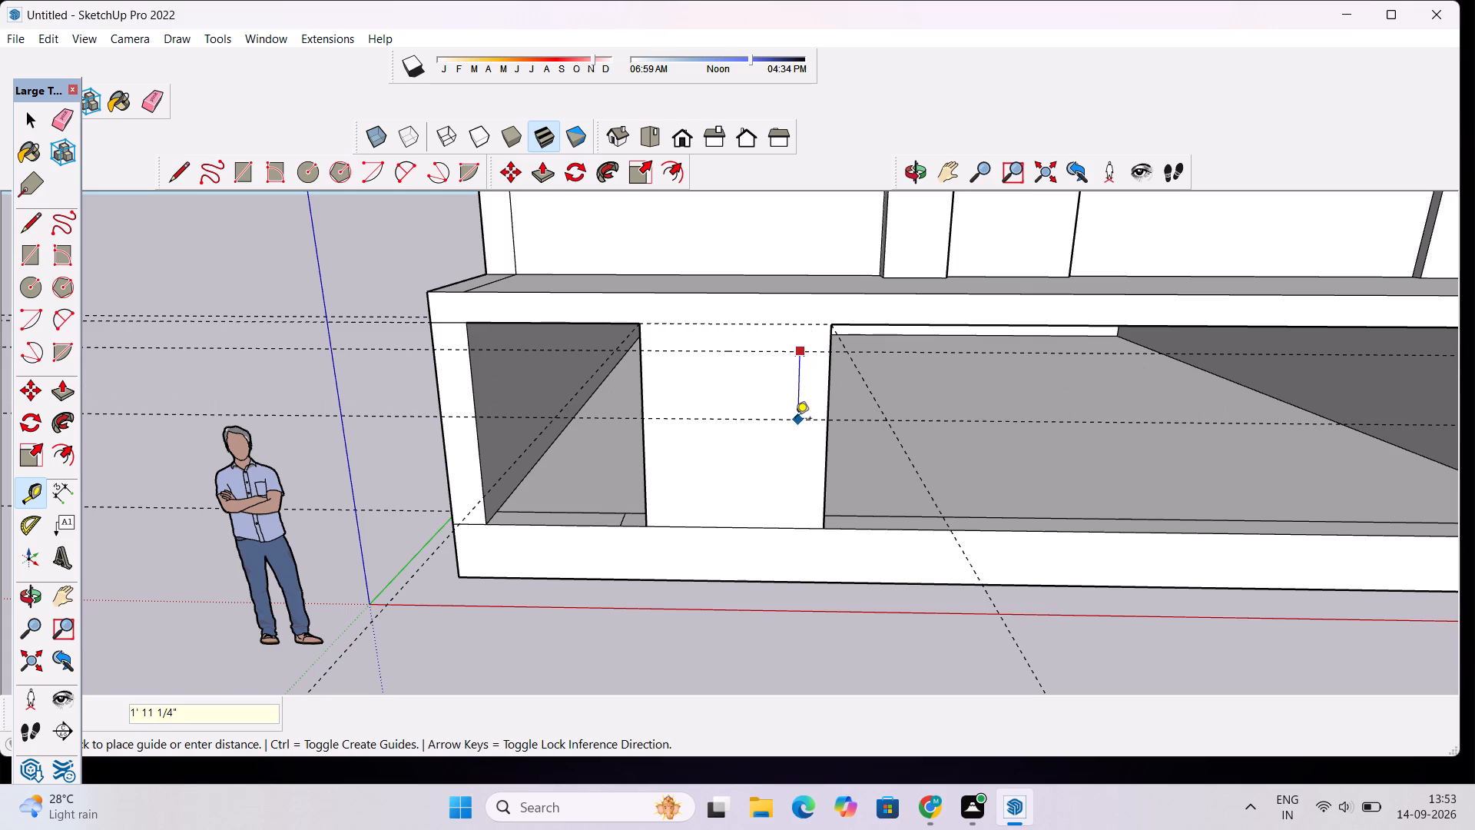
{"action": "type", "text": "9\""}
{"action": "key", "text": "Return"}
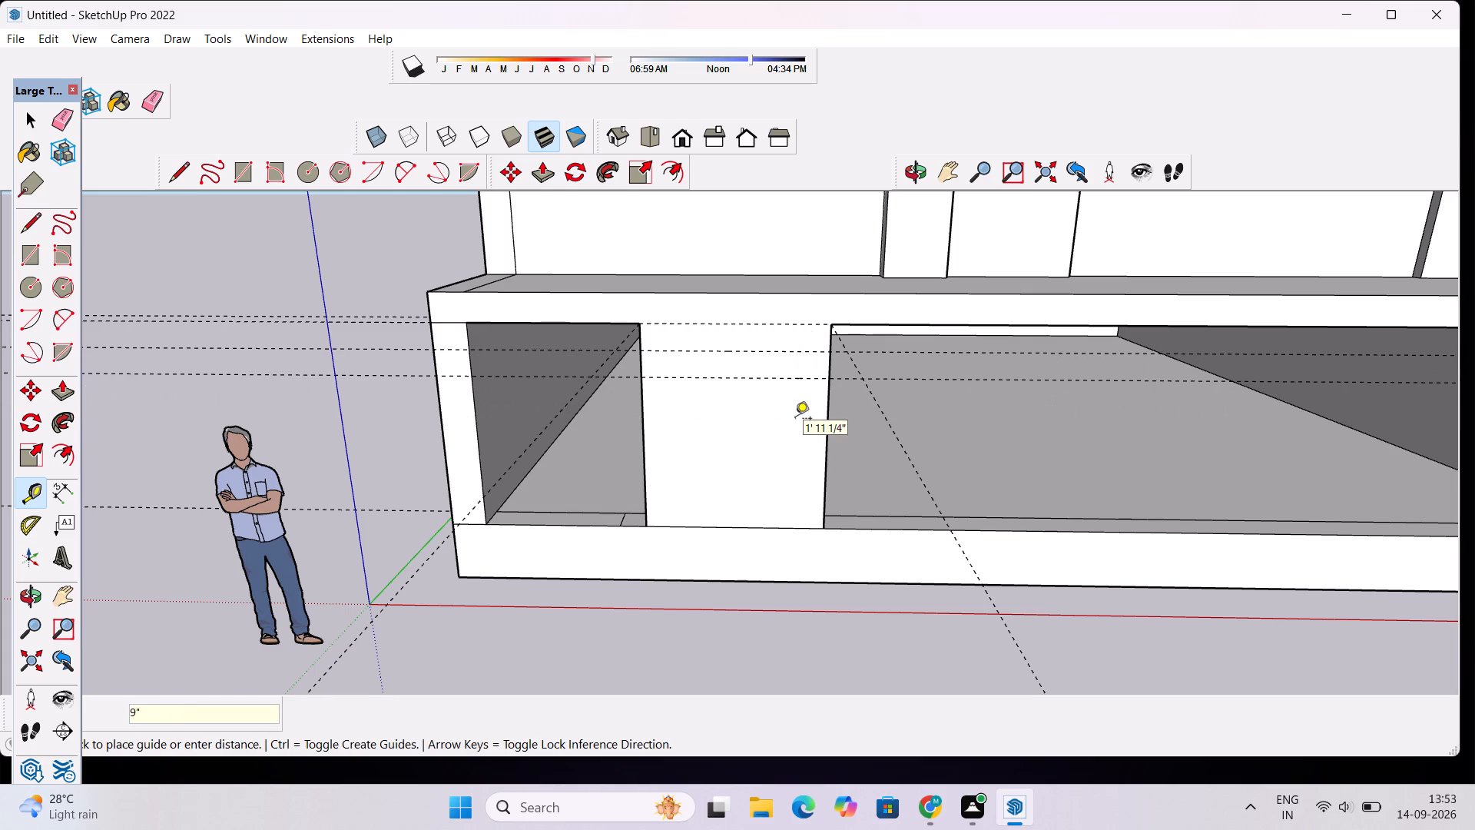
{"action": "left_click", "coordinate": [805, 378]}
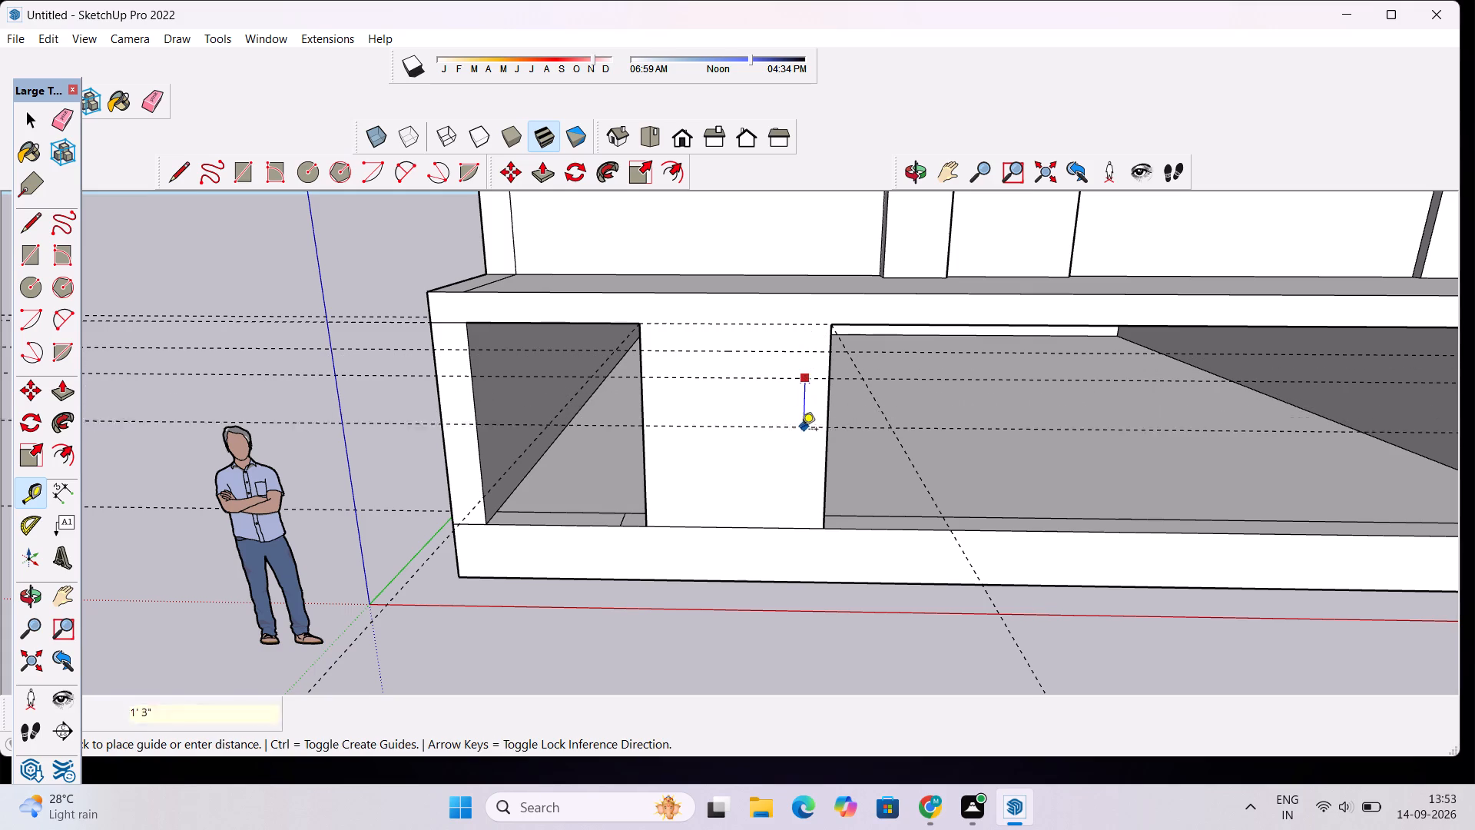
{"action": "scroll", "coordinate": [796, 443], "scroll_direction": "up", "scroll_amount": 5}
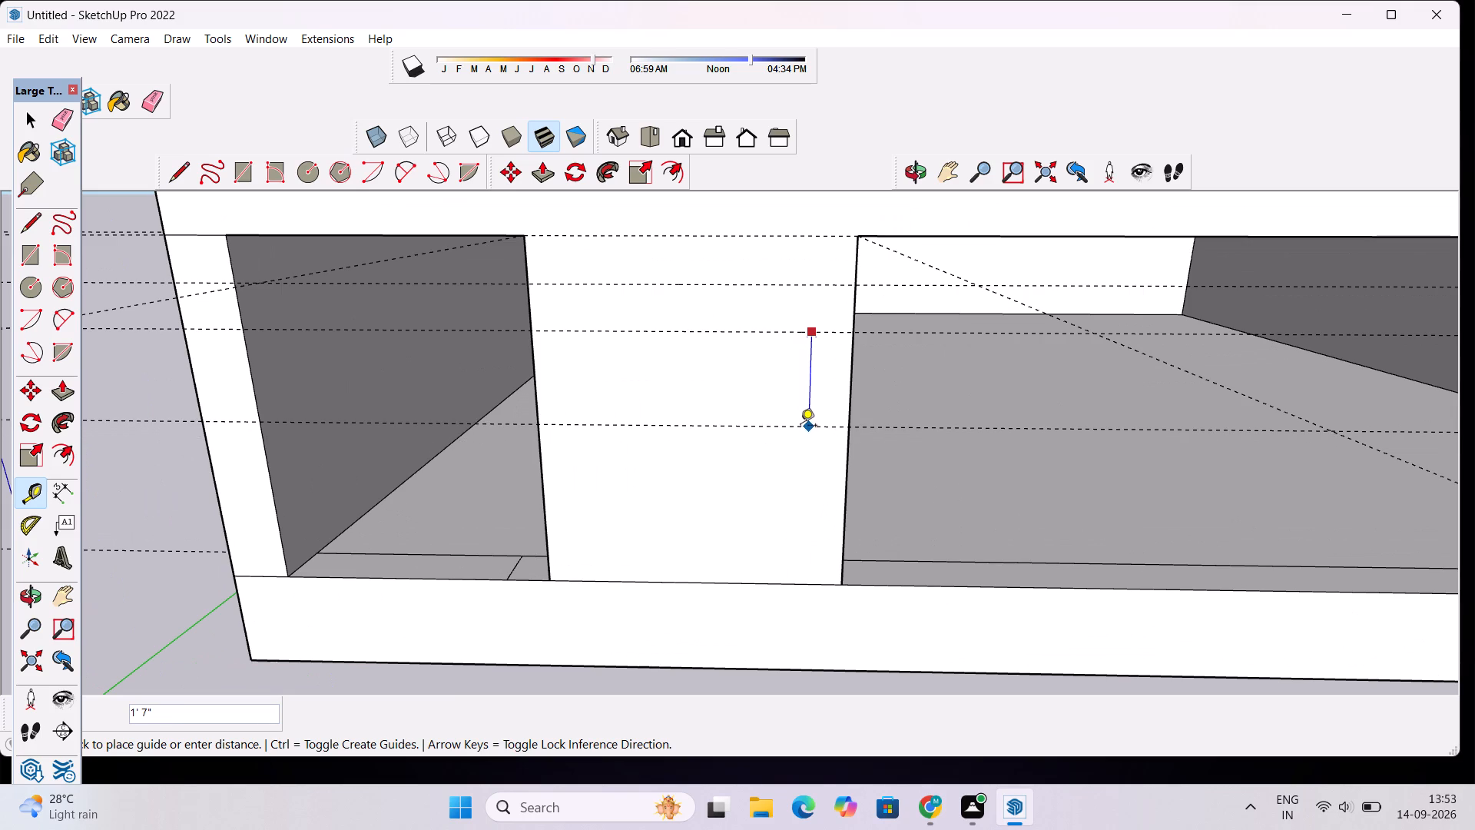
{"action": "type", "text": "9\""}
{"action": "key", "text": "Return"}
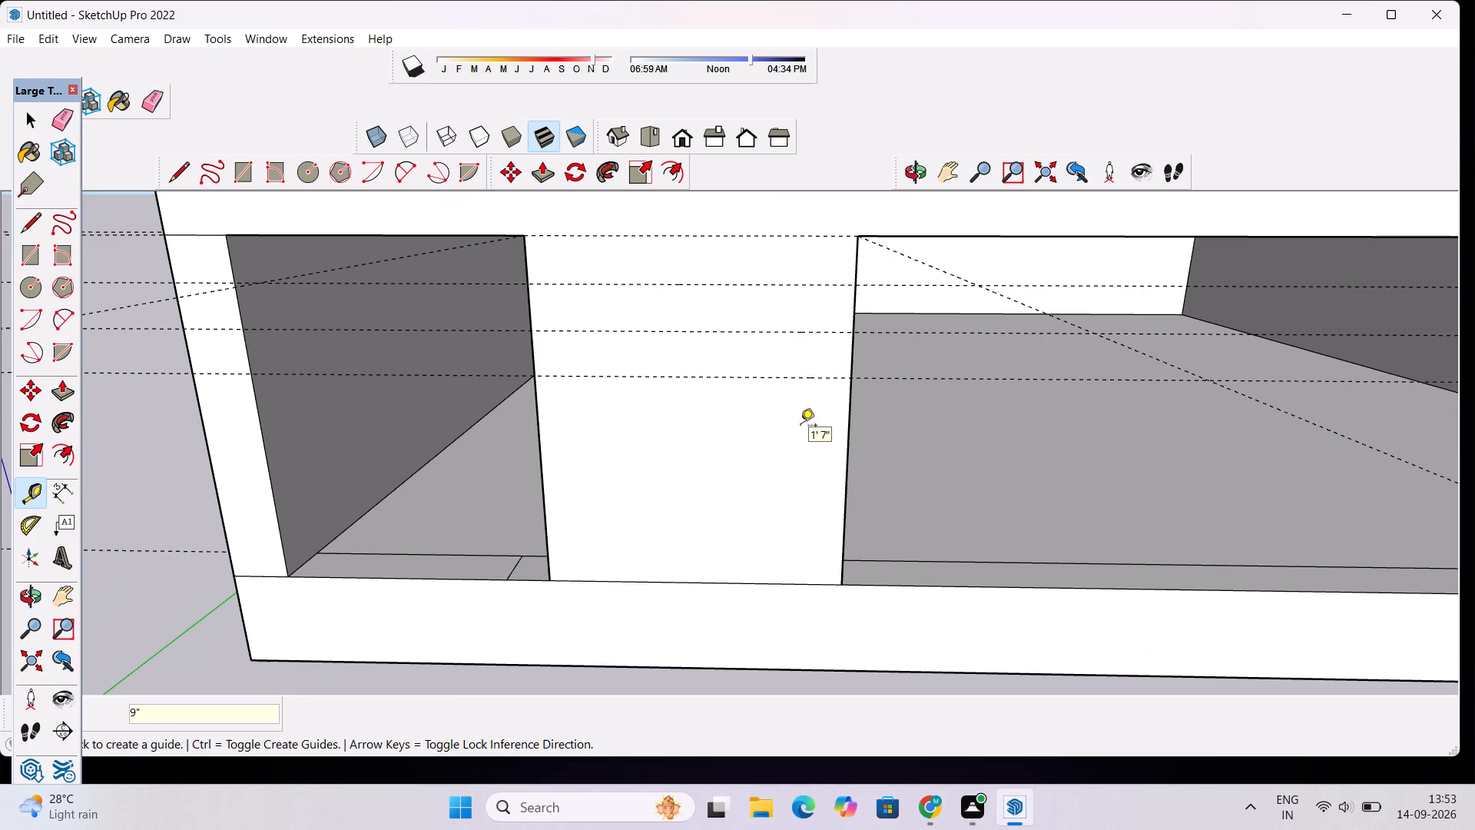
Copy the lowest guide 9" down the front block and repeat it as an array of 3 copies.
{"action": "key", "text": "space"}
{"action": "type", "text": "m"}
{"action": "left_click", "coordinate": [804, 381]}
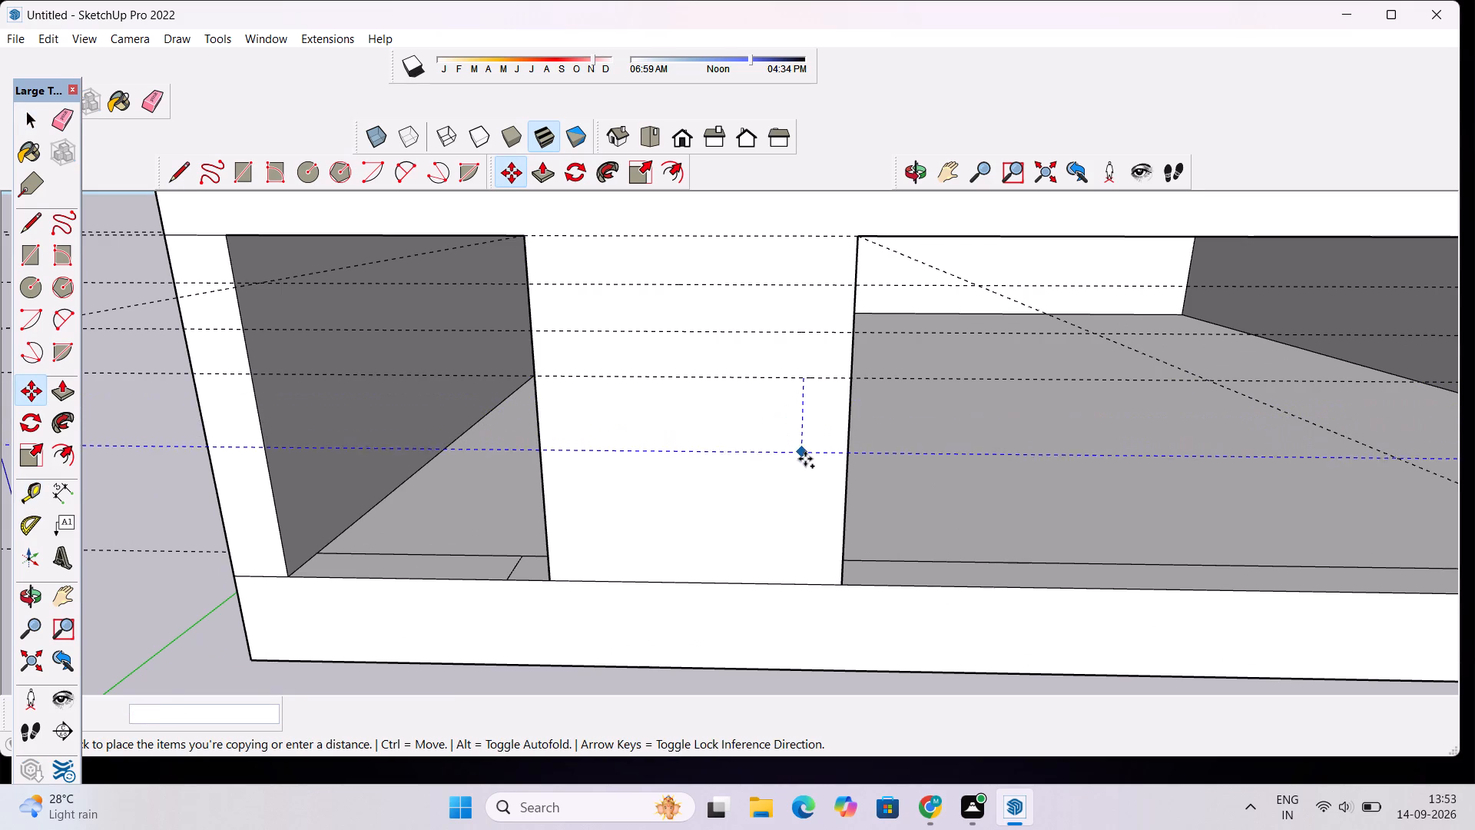
{"action": "type", "text": "9\""}
{"action": "key", "text": "Return"}
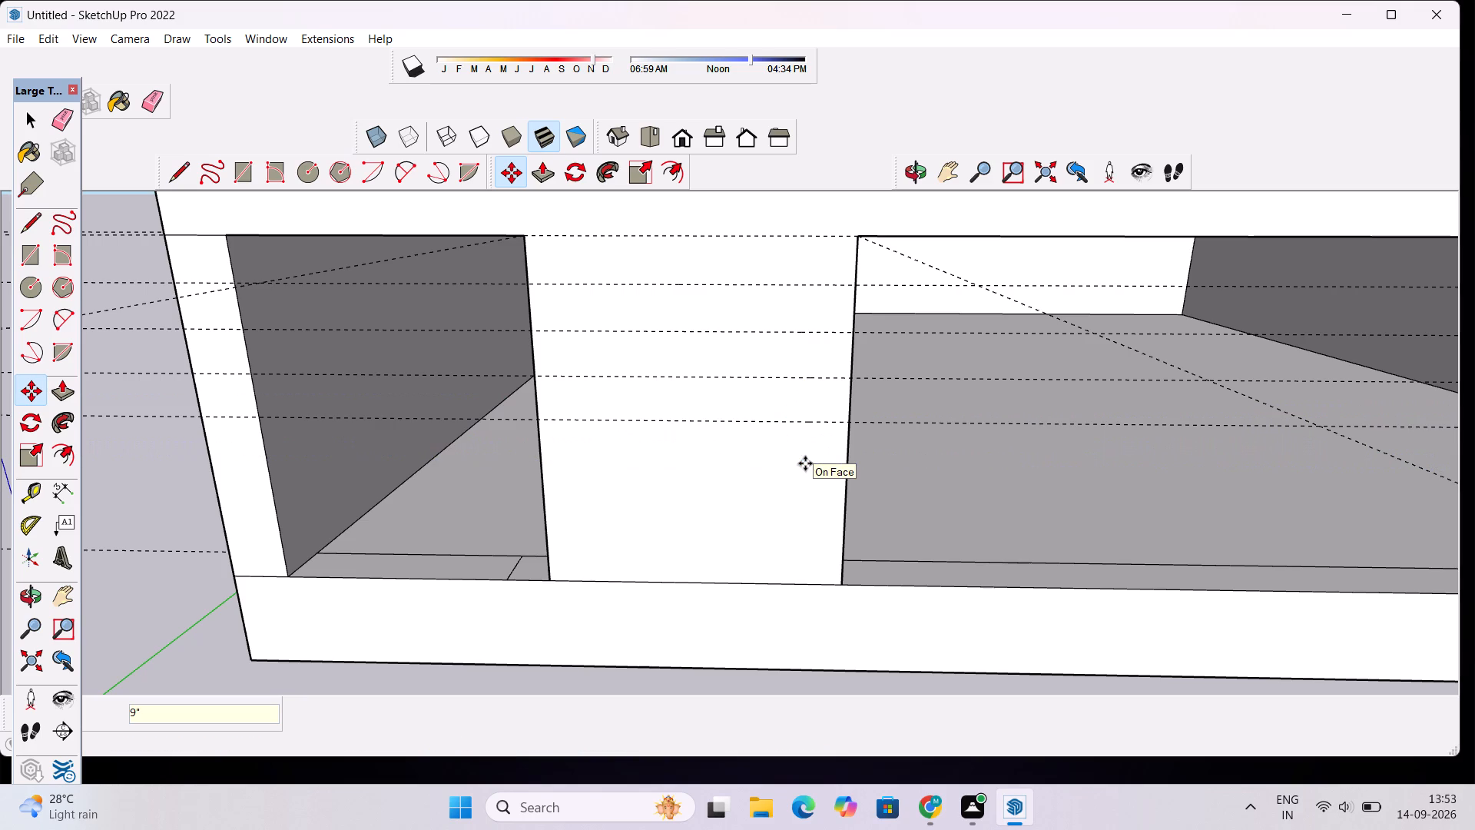
{"action": "type", "text": "*3"}
{"action": "key", "text": "Return"}
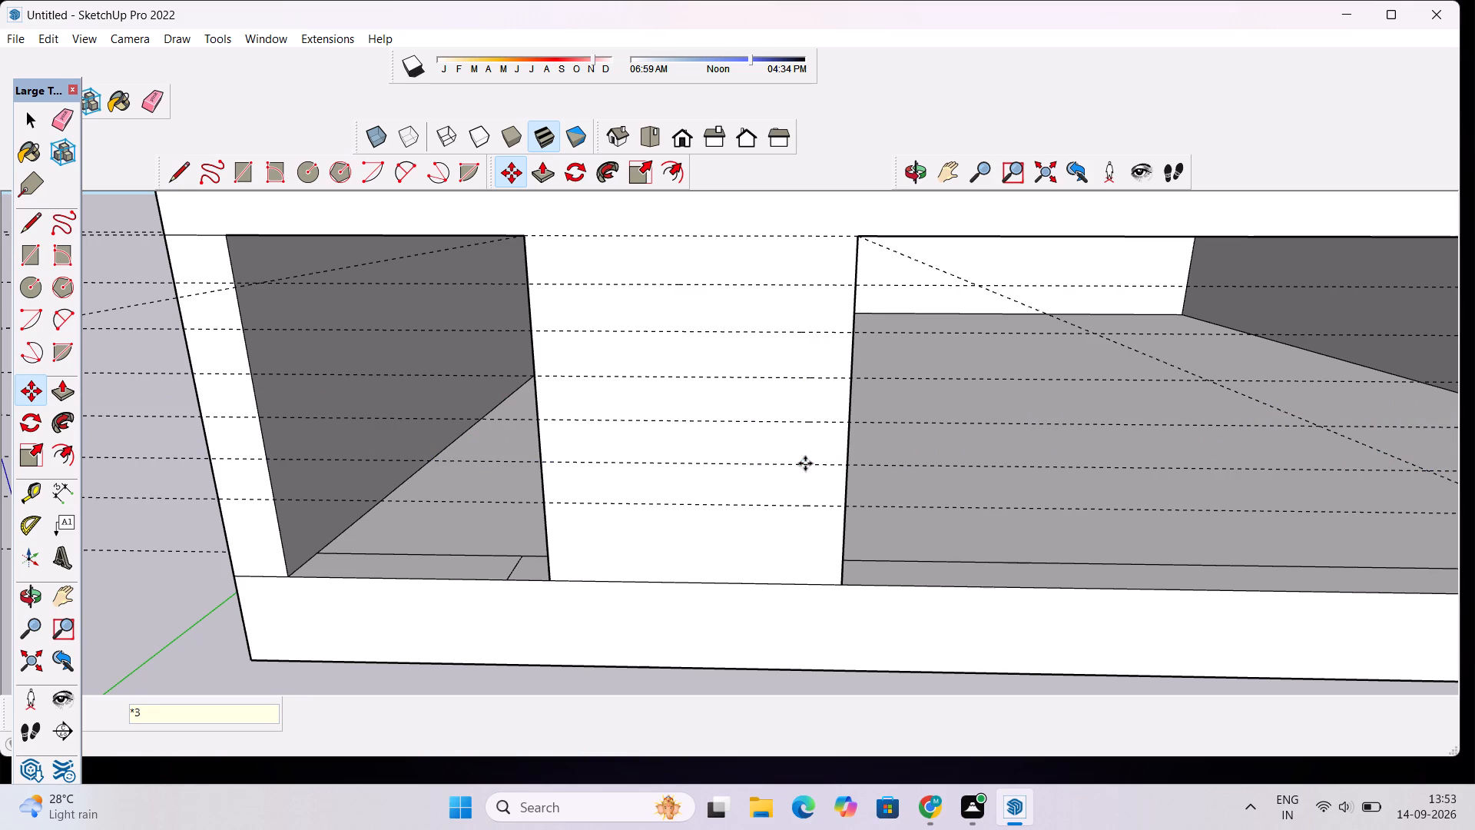
Copy the lowest guide once more, 9" further down the front block.
{"action": "left_click", "coordinate": [802, 508]}
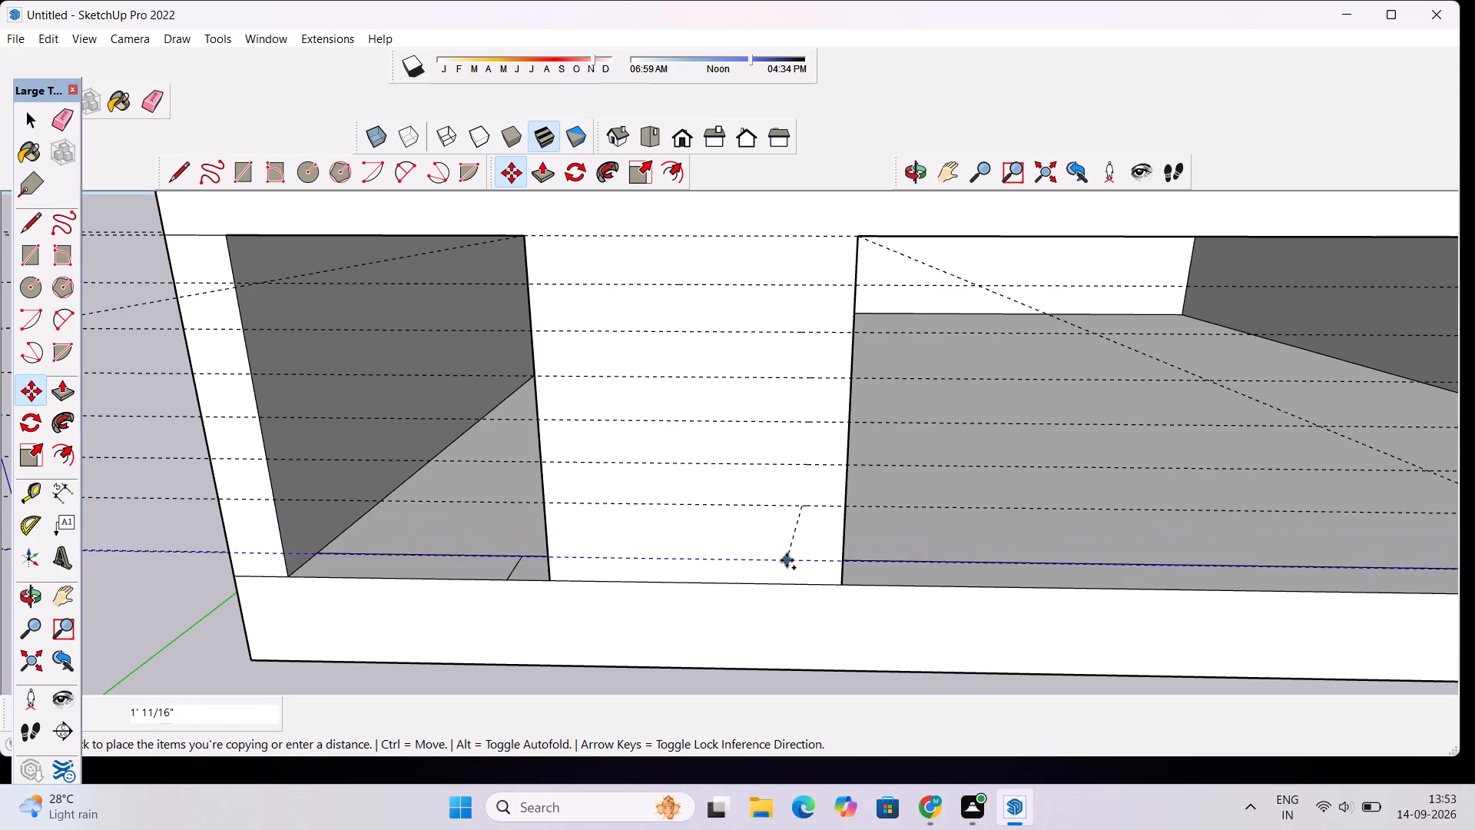
{"action": "scroll", "coordinate": [794, 573], "scroll_direction": "up", "scroll_amount": 6}
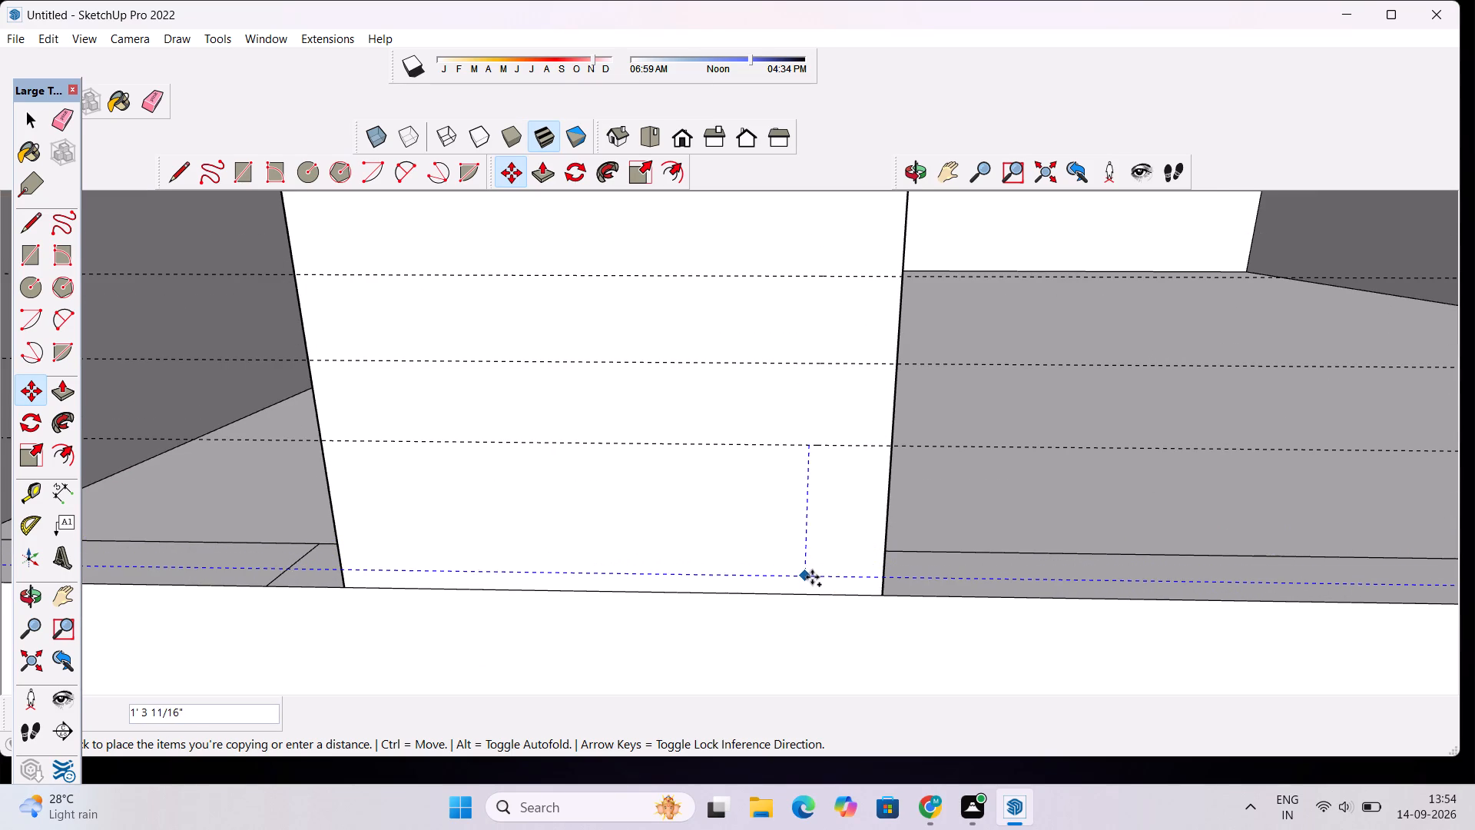
{"action": "type", "text": "9\""}
{"action": "key", "text": "Return"}
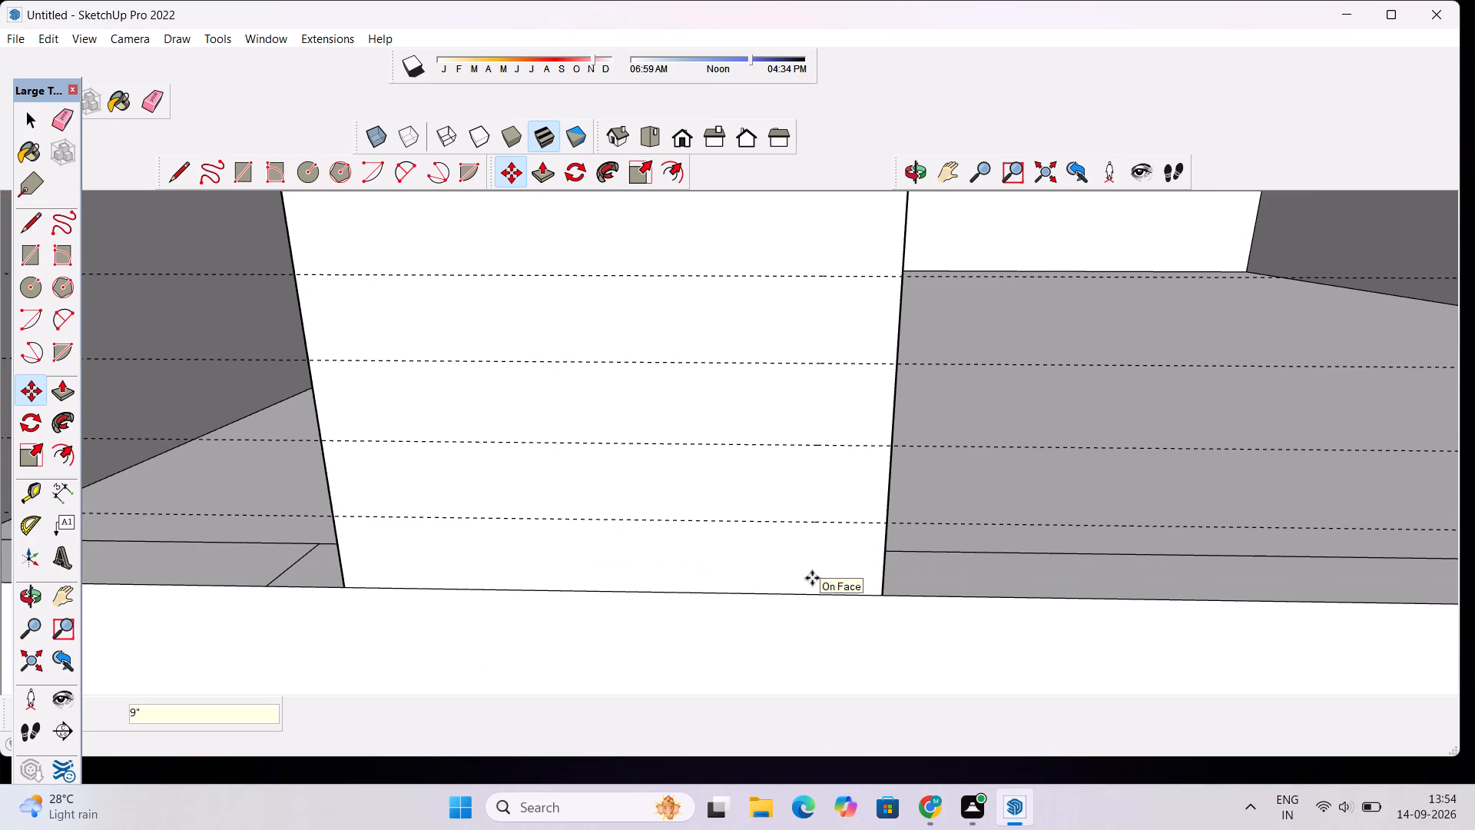
Draw a line along the front block's top guide from side to side, separating the block from the beam above.
{"action": "scroll", "coordinate": [812, 578], "scroll_direction": "down", "scroll_amount": 15}
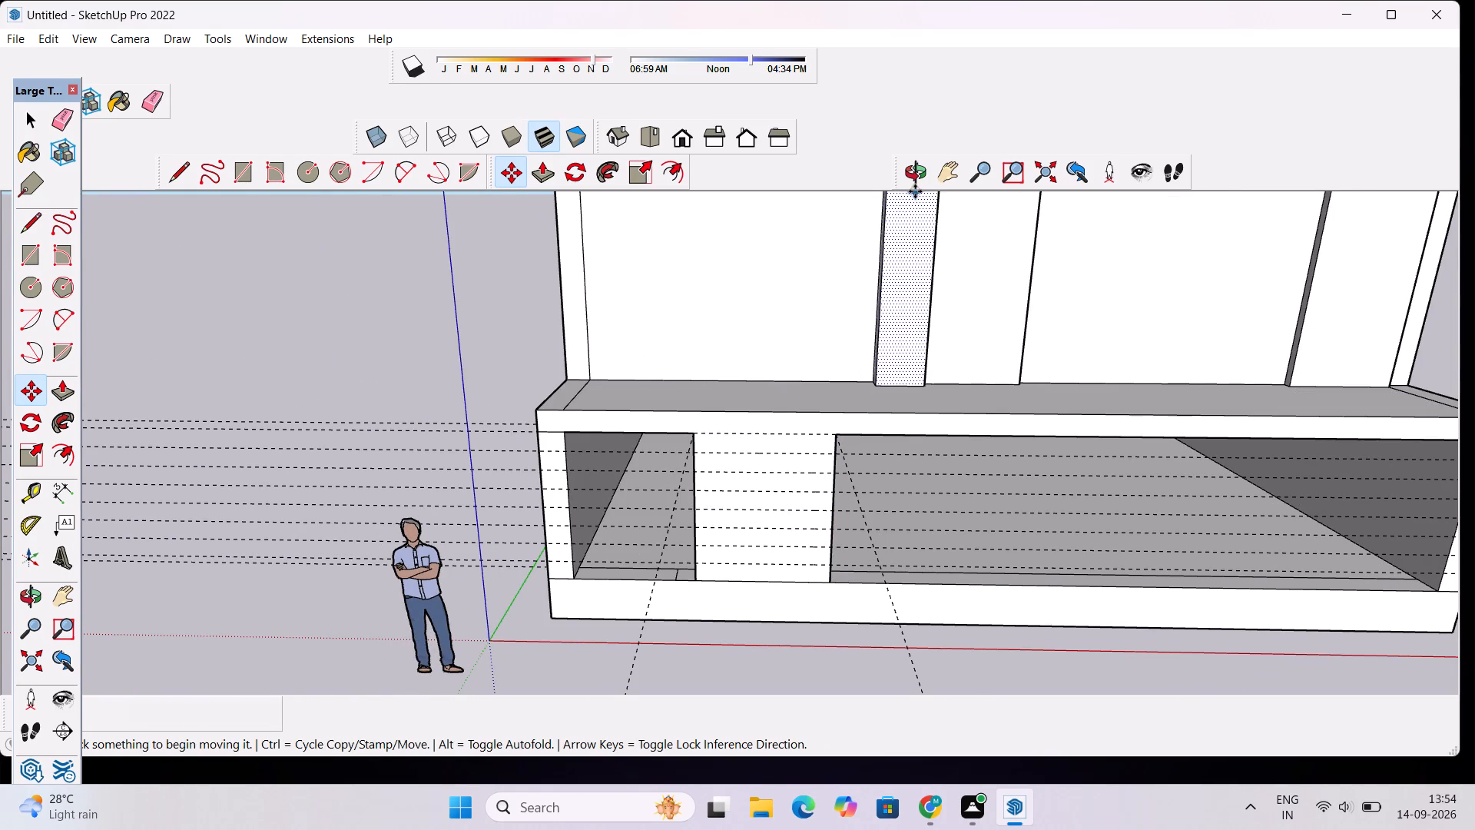
{"action": "left_click_drag", "start_coordinate": [916, 183], "coordinate": [931, 156]}
{"action": "scroll", "coordinate": [688, 393], "scroll_direction": "down", "scroll_amount": 4}
{"action": "scroll", "coordinate": [657, 448], "scroll_direction": "up", "scroll_amount": 2}
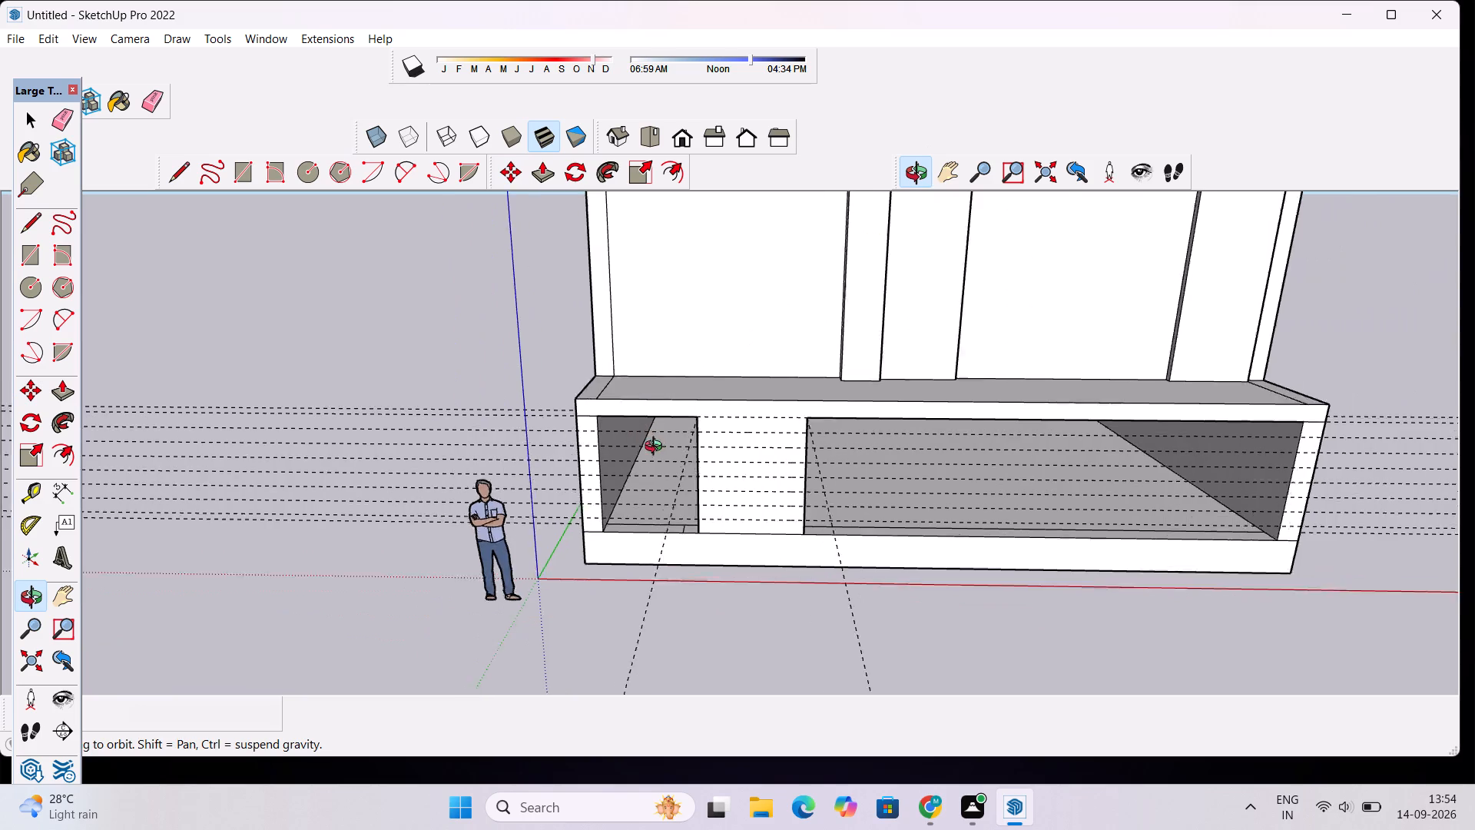
{"action": "scroll", "coordinate": [657, 448], "scroll_direction": "up", "scroll_amount": 1}
{"action": "left_click", "coordinate": [747, 486]}
{"action": "left_click_drag", "start_coordinate": [761, 485], "coordinate": [791, 478]}
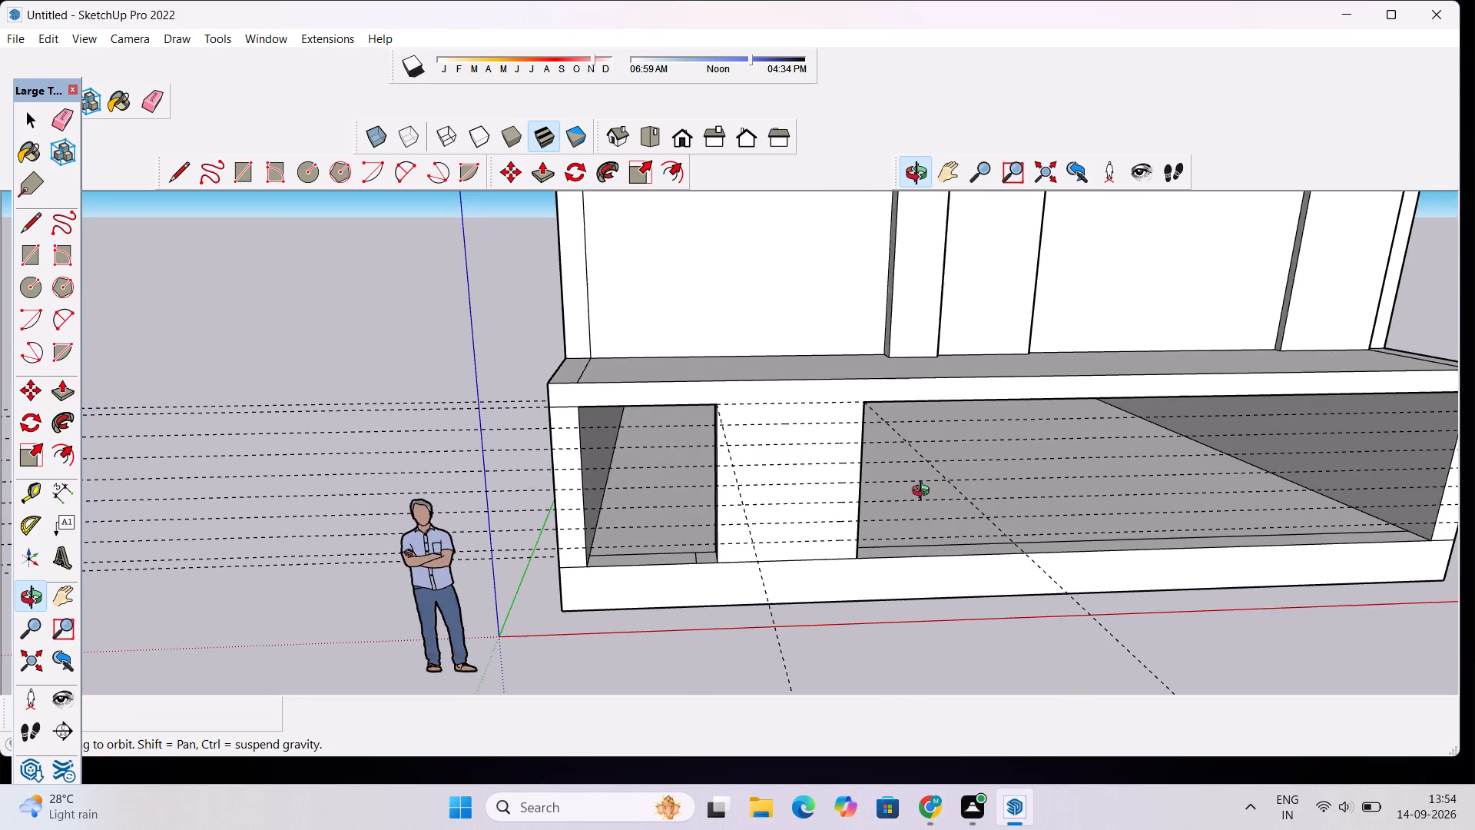
{"action": "scroll", "coordinate": [924, 493], "scroll_direction": "up", "scroll_amount": 3}
{"action": "scroll", "coordinate": [925, 493], "scroll_direction": "down", "scroll_amount": 2}
{"action": "left_click_drag", "start_coordinate": [835, 521], "coordinate": [681, 512], "text": "shift"}
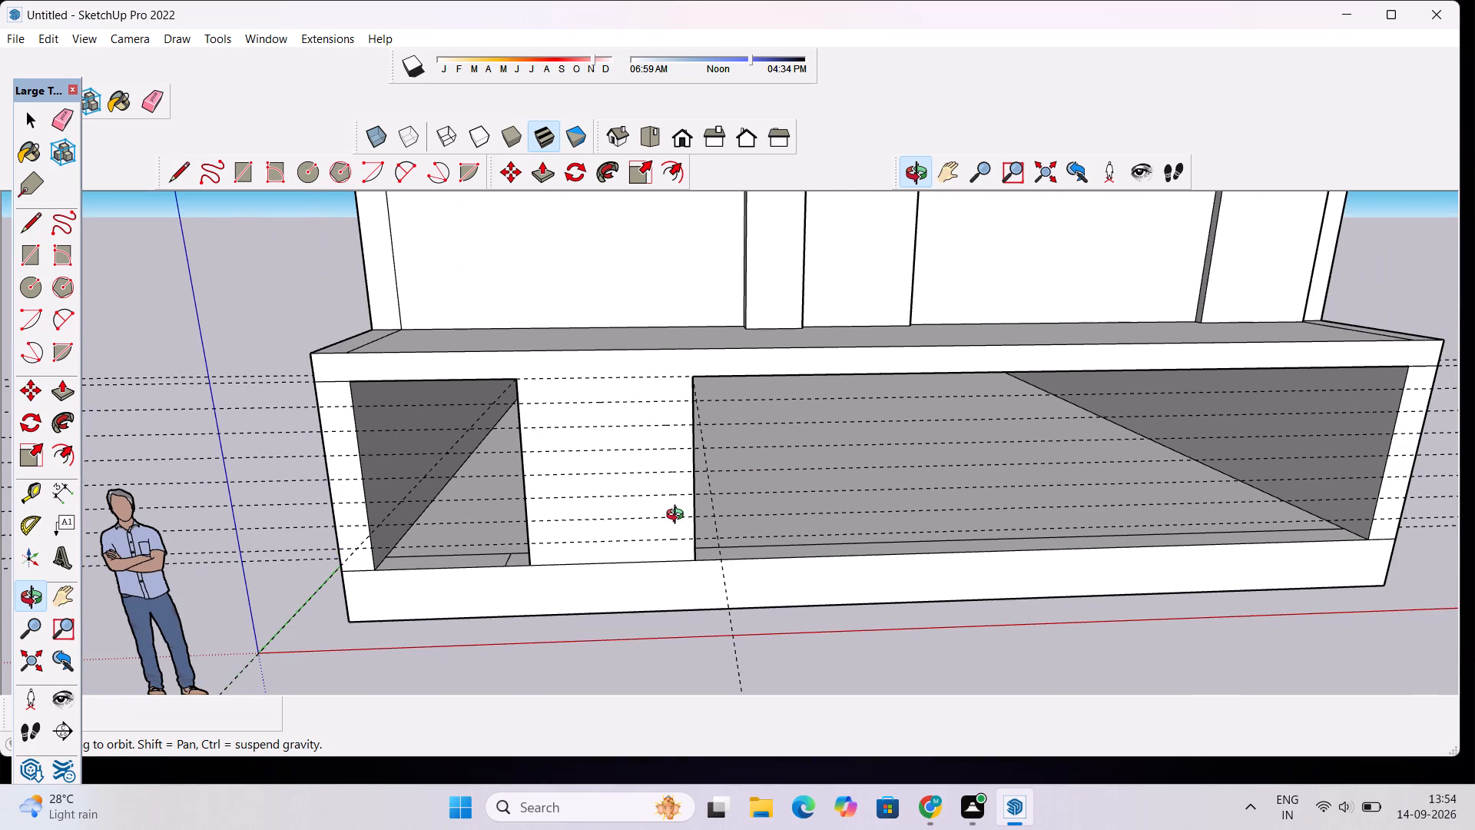
{"action": "key", "text": "l"}
{"action": "scroll", "coordinate": [553, 408], "scroll_direction": "up", "scroll_amount": 4}
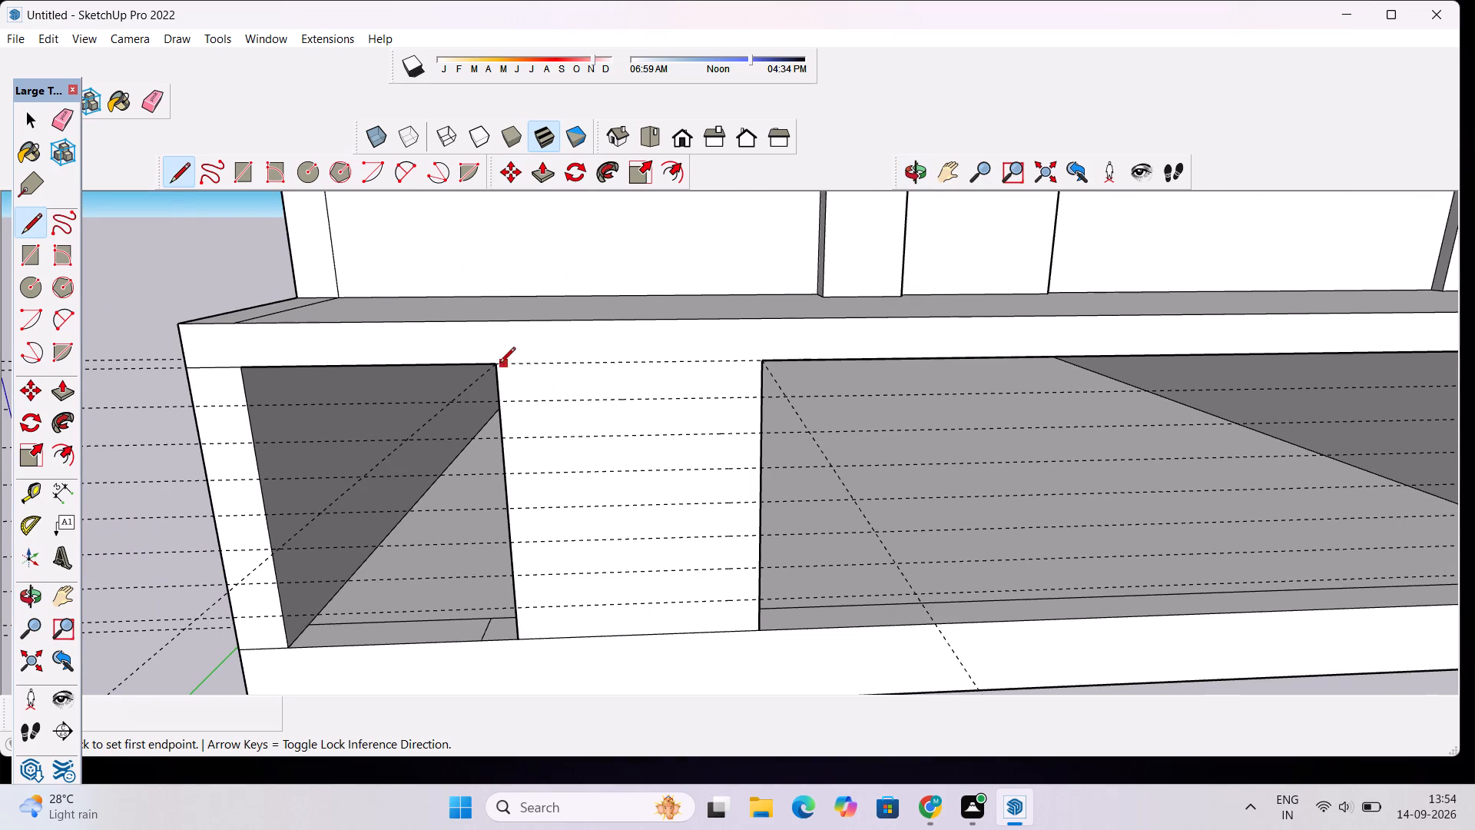
{"action": "left_click", "coordinate": [493, 366]}
{"action": "left_click", "coordinate": [761, 361]}
Draw four horizontal lines across the front block's face, tracing the first four 9" guides below its top edge.
{"action": "left_click", "coordinate": [502, 400]}
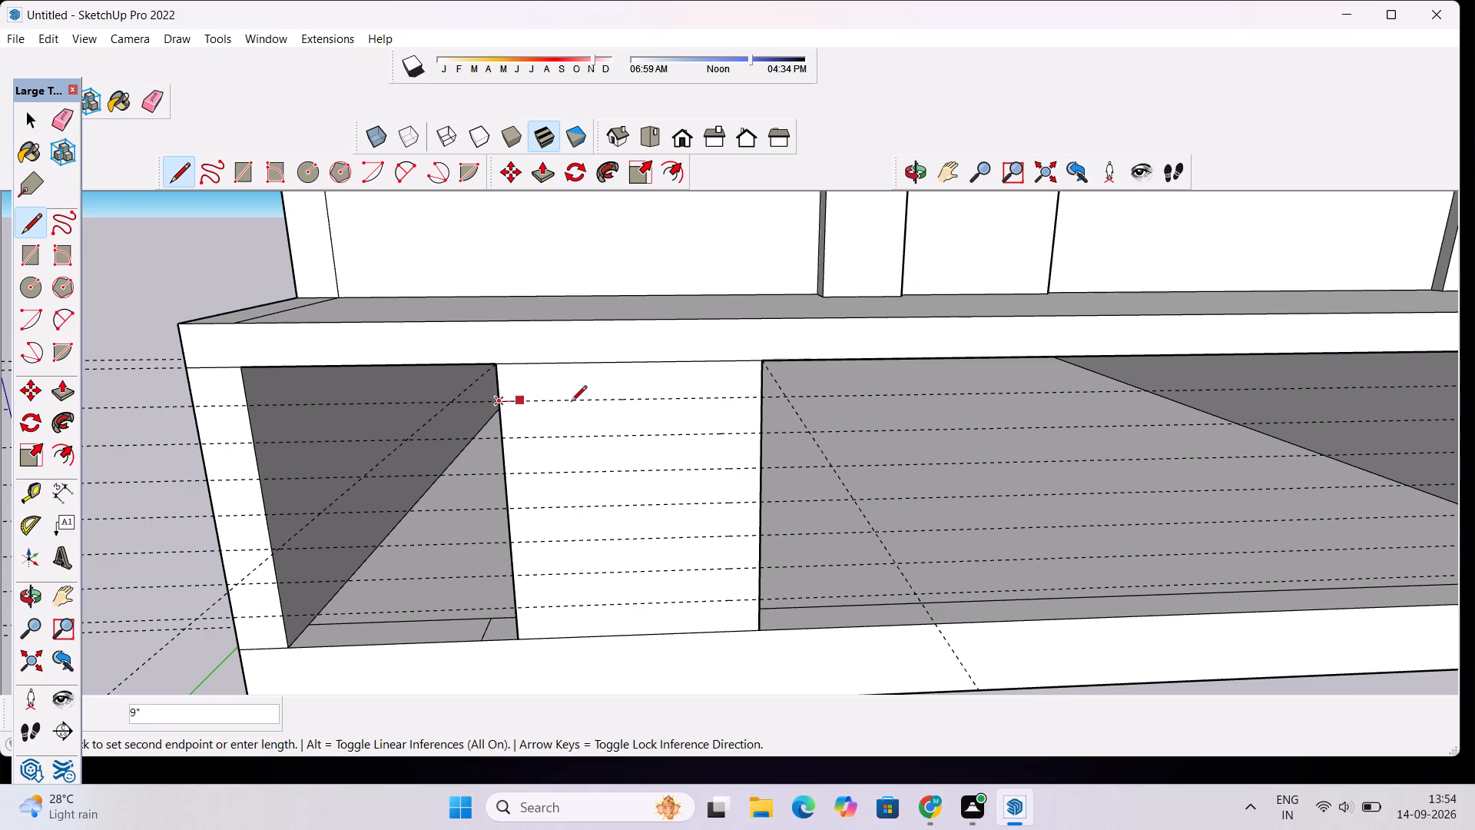
{"action": "left_click", "coordinate": [756, 401]}
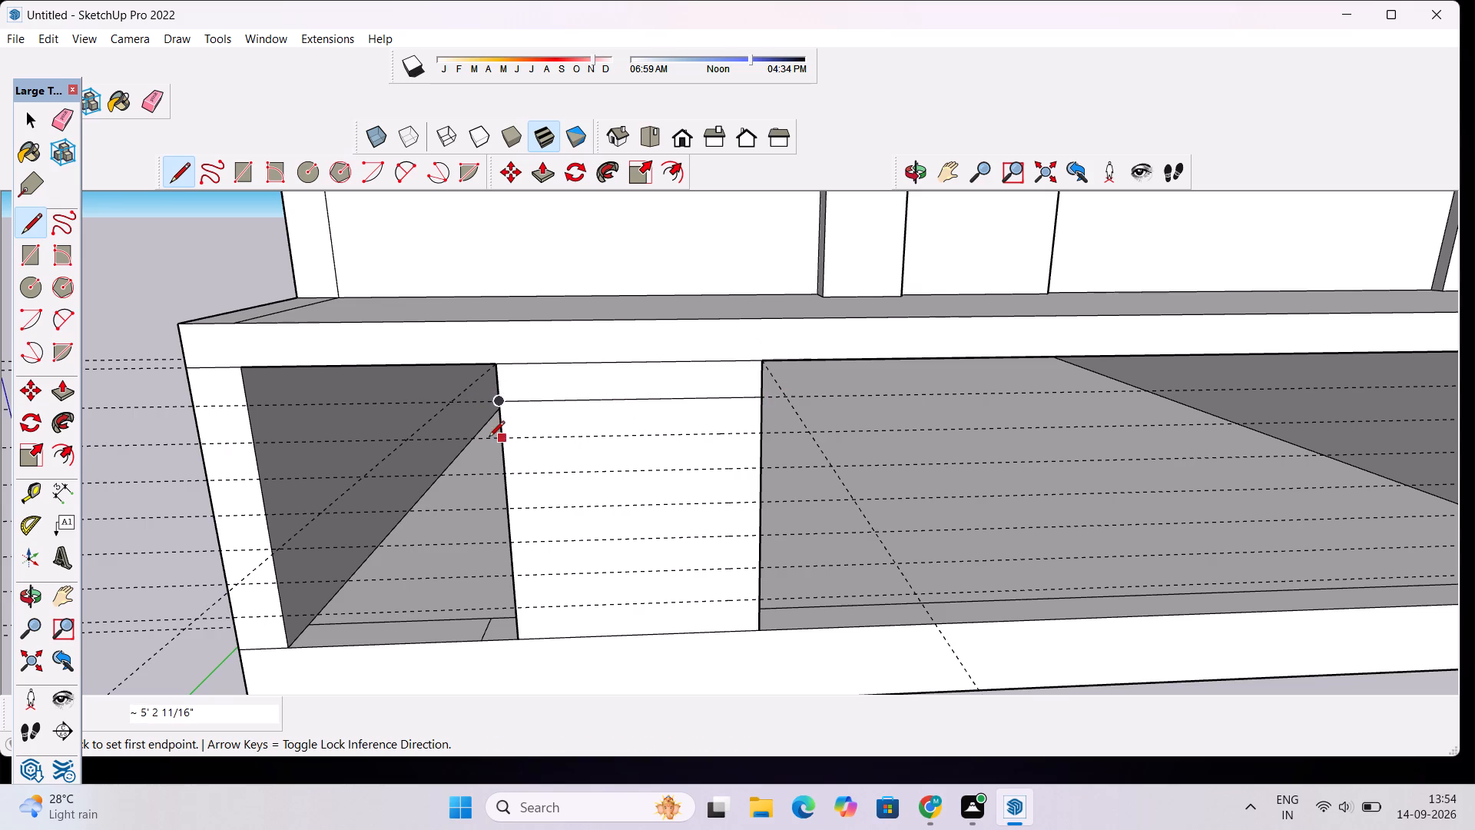
{"action": "left_click", "coordinate": [505, 438]}
{"action": "left_click", "coordinate": [758, 433]}
{"action": "left_click", "coordinate": [505, 473]}
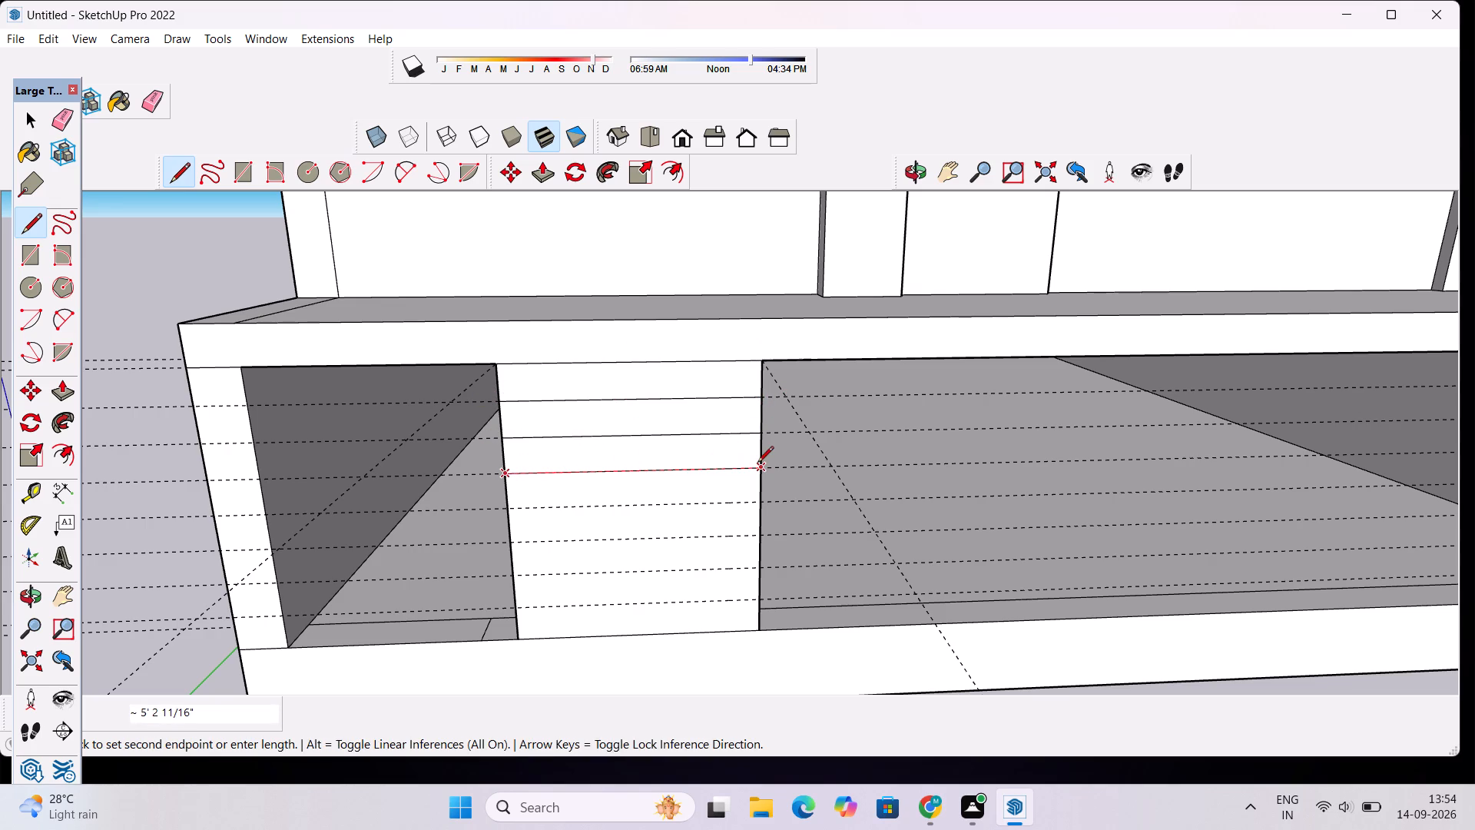
{"action": "left_click", "coordinate": [757, 463]}
{"action": "left_click", "coordinate": [503, 512]}
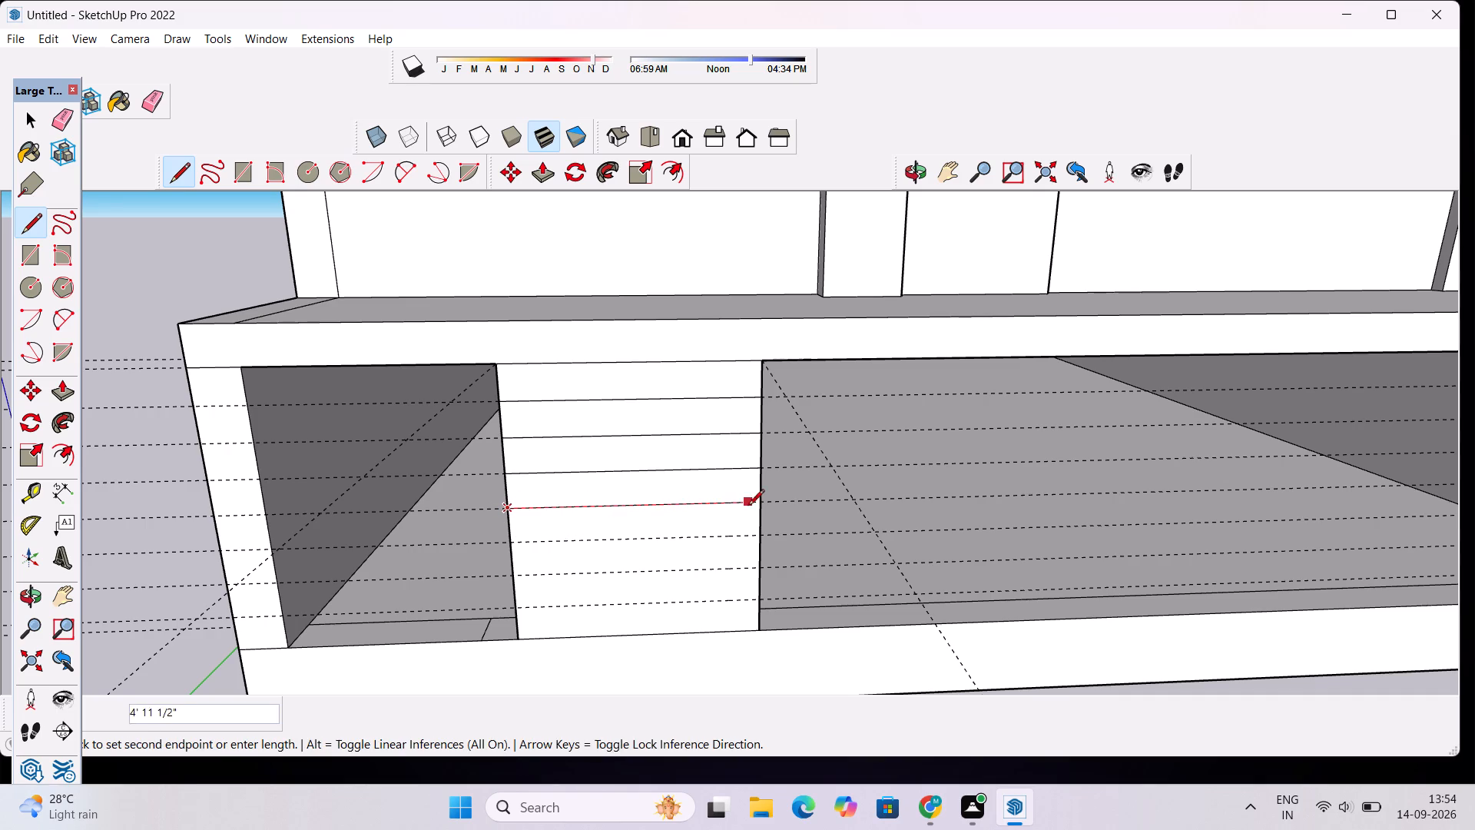
{"action": "left_click", "coordinate": [758, 506]}
Draw two more horizontal lines across the front block's face, tracing the fifth and sixth guides below its top edge.
{"action": "scroll", "coordinate": [521, 393], "scroll_direction": "down", "scroll_amount": 6}
{"action": "scroll", "coordinate": [498, 568], "scroll_direction": "up", "scroll_amount": 2}
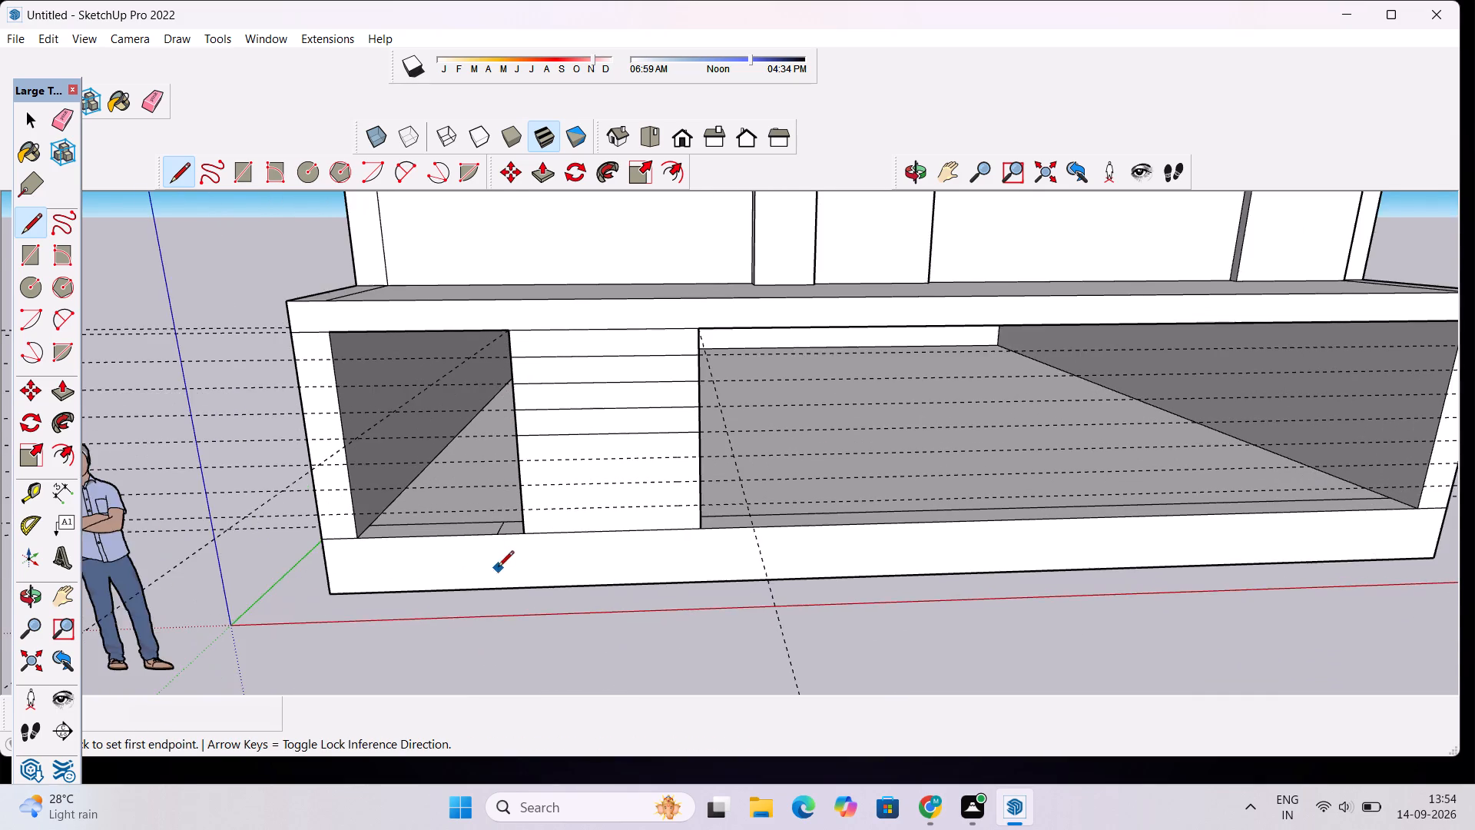
{"action": "scroll", "coordinate": [500, 460], "scroll_direction": "up", "scroll_amount": 3}
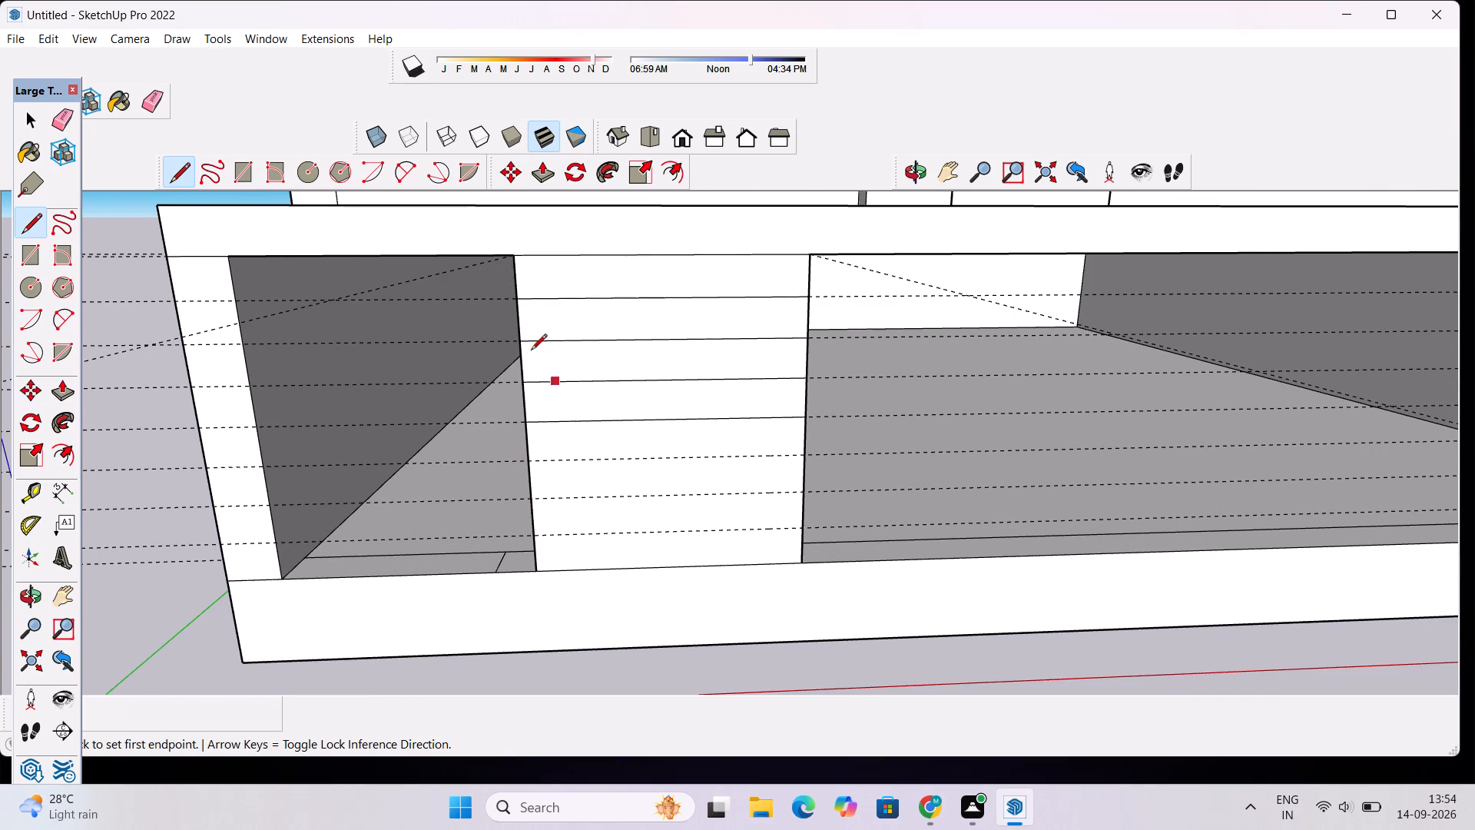
{"action": "scroll", "coordinate": [535, 370], "scroll_direction": "up", "scroll_amount": 1}
{"action": "left_click", "coordinate": [529, 471]}
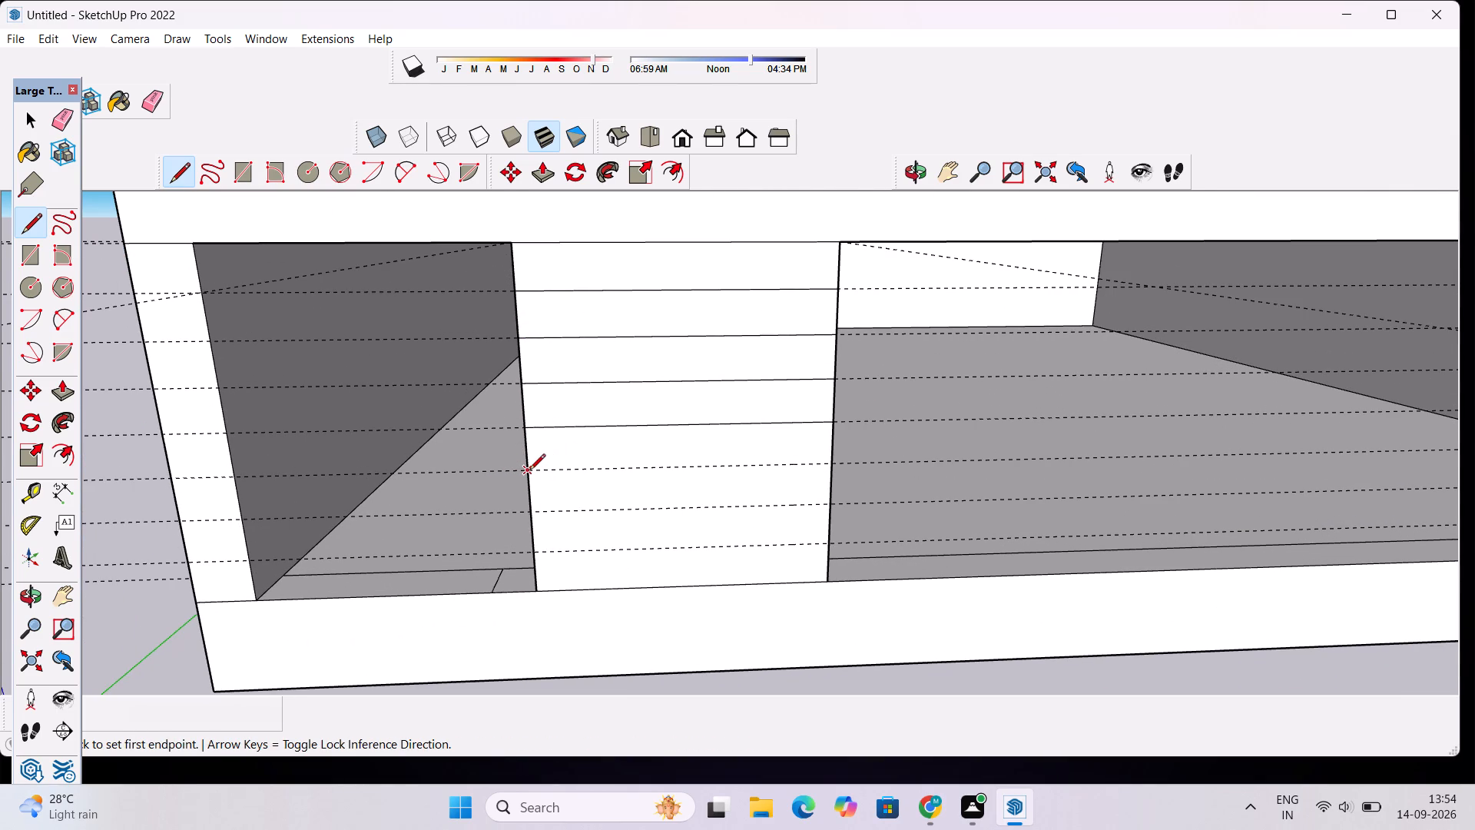
{"action": "left_click", "coordinate": [840, 459]}
{"action": "scroll", "coordinate": [585, 460], "scroll_direction": "down", "scroll_amount": 6}
{"action": "scroll", "coordinate": [575, 533], "scroll_direction": "up", "scroll_amount": 3}
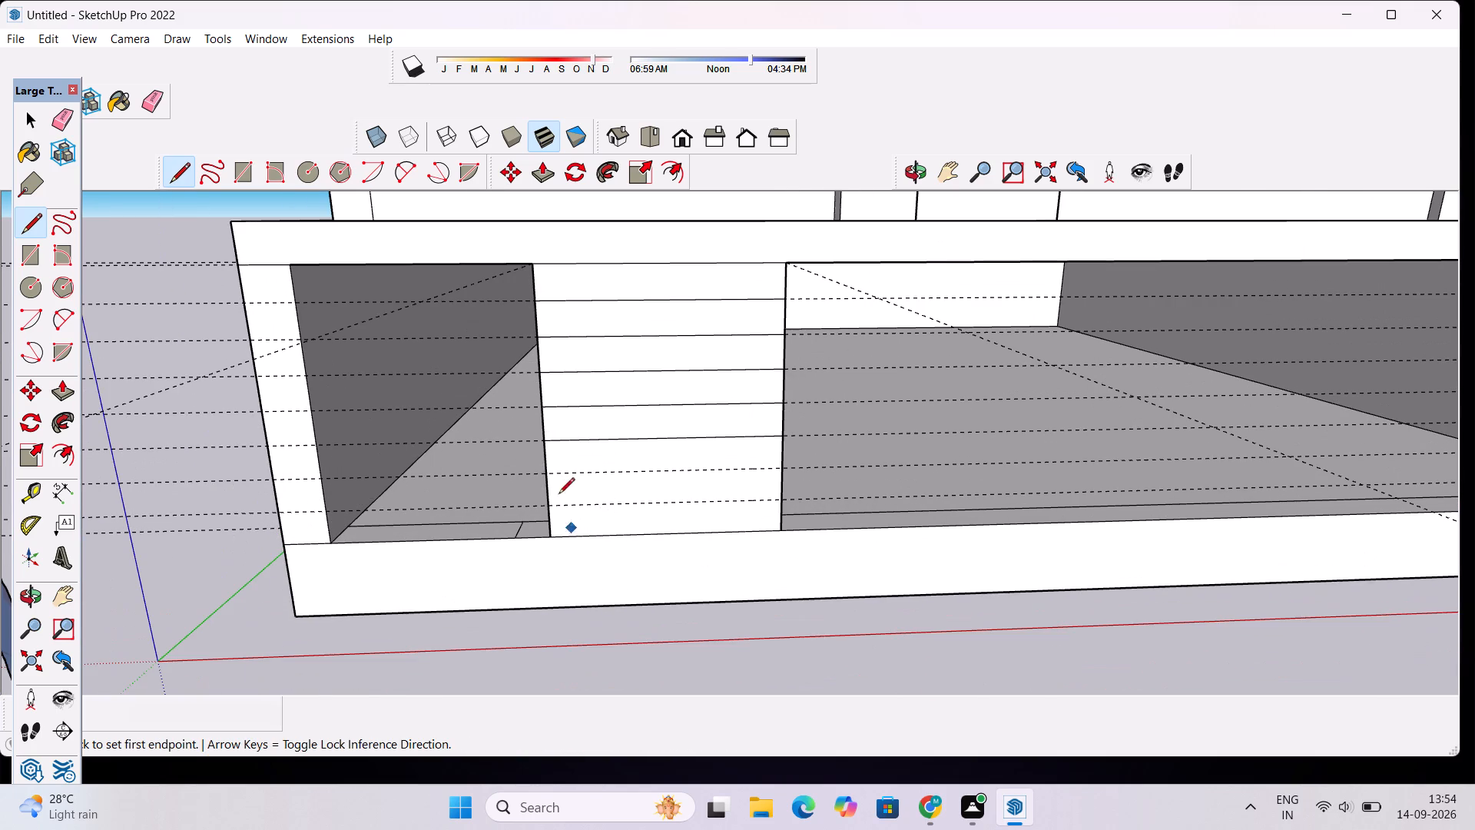
{"action": "left_click", "coordinate": [550, 470]}
{"action": "left_click", "coordinate": [791, 460]}
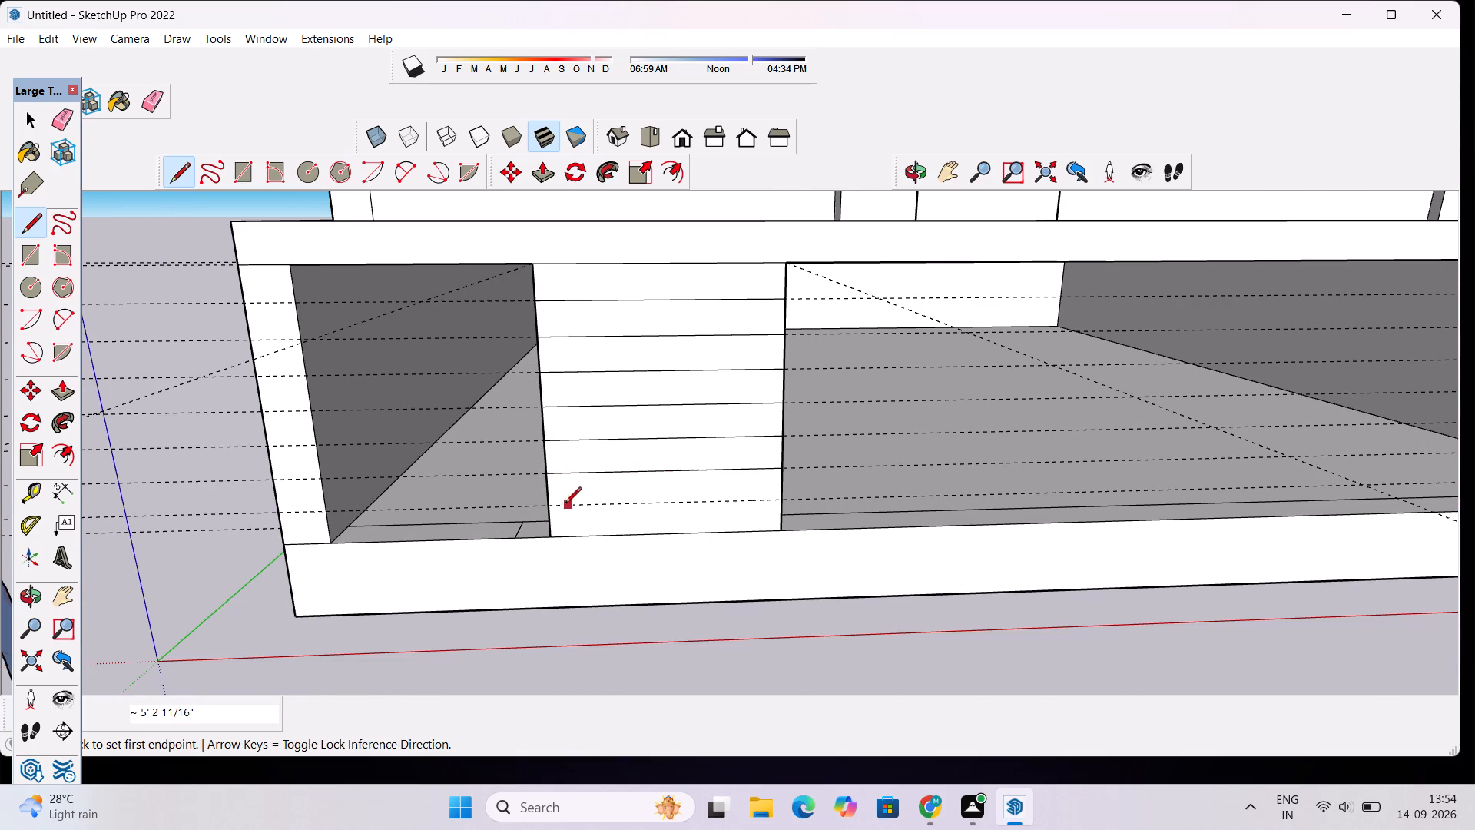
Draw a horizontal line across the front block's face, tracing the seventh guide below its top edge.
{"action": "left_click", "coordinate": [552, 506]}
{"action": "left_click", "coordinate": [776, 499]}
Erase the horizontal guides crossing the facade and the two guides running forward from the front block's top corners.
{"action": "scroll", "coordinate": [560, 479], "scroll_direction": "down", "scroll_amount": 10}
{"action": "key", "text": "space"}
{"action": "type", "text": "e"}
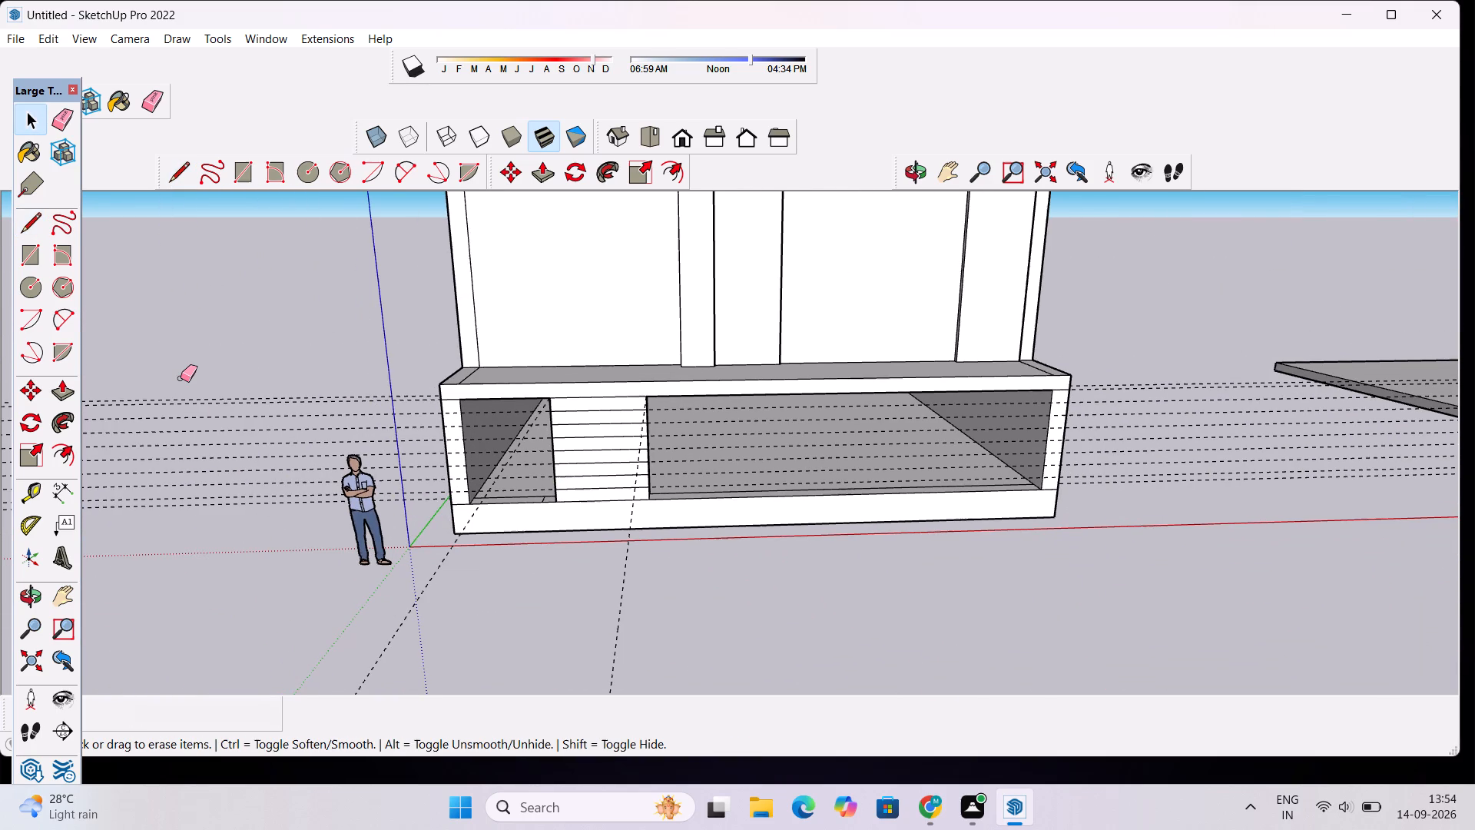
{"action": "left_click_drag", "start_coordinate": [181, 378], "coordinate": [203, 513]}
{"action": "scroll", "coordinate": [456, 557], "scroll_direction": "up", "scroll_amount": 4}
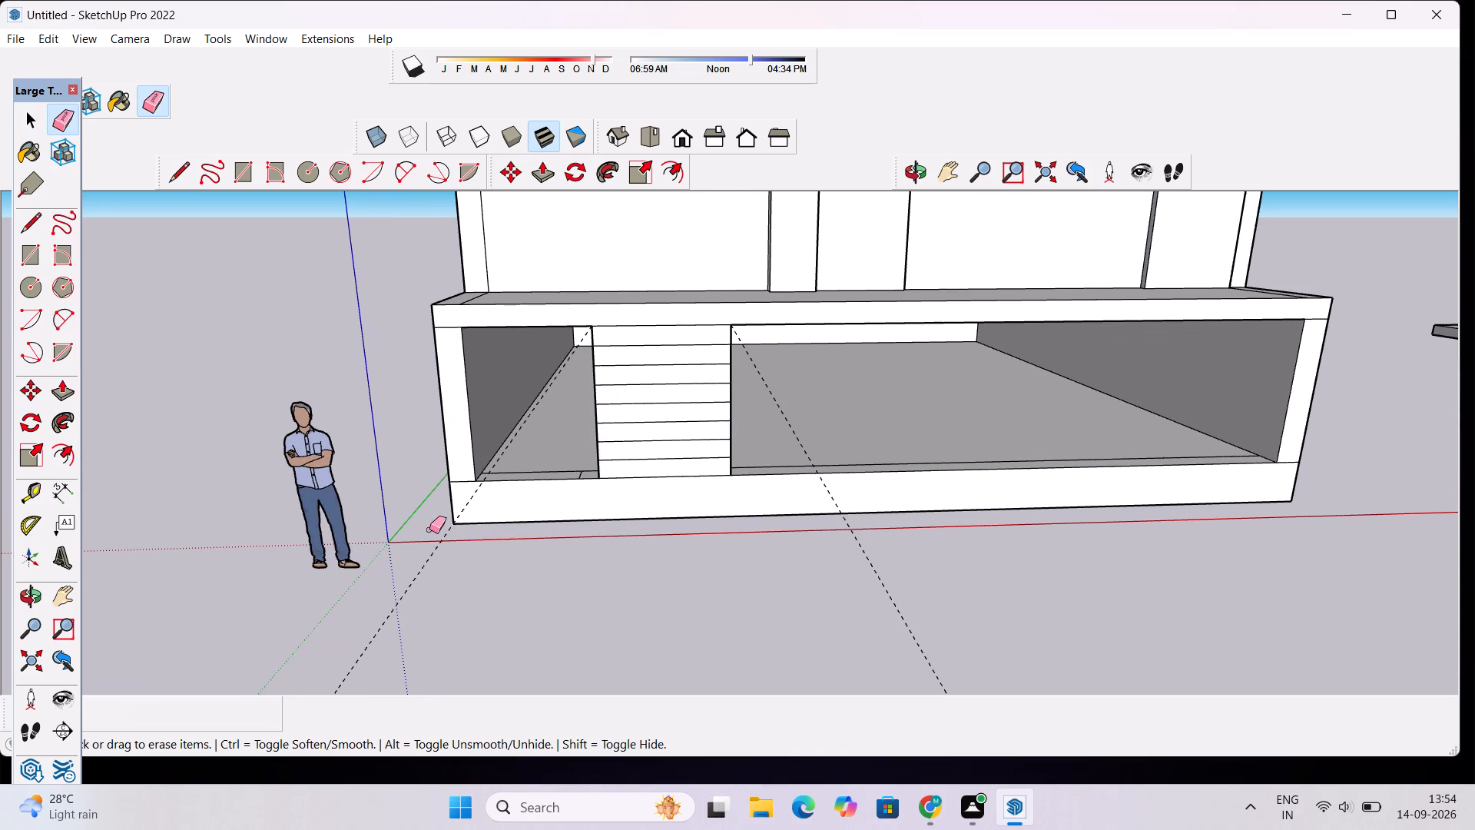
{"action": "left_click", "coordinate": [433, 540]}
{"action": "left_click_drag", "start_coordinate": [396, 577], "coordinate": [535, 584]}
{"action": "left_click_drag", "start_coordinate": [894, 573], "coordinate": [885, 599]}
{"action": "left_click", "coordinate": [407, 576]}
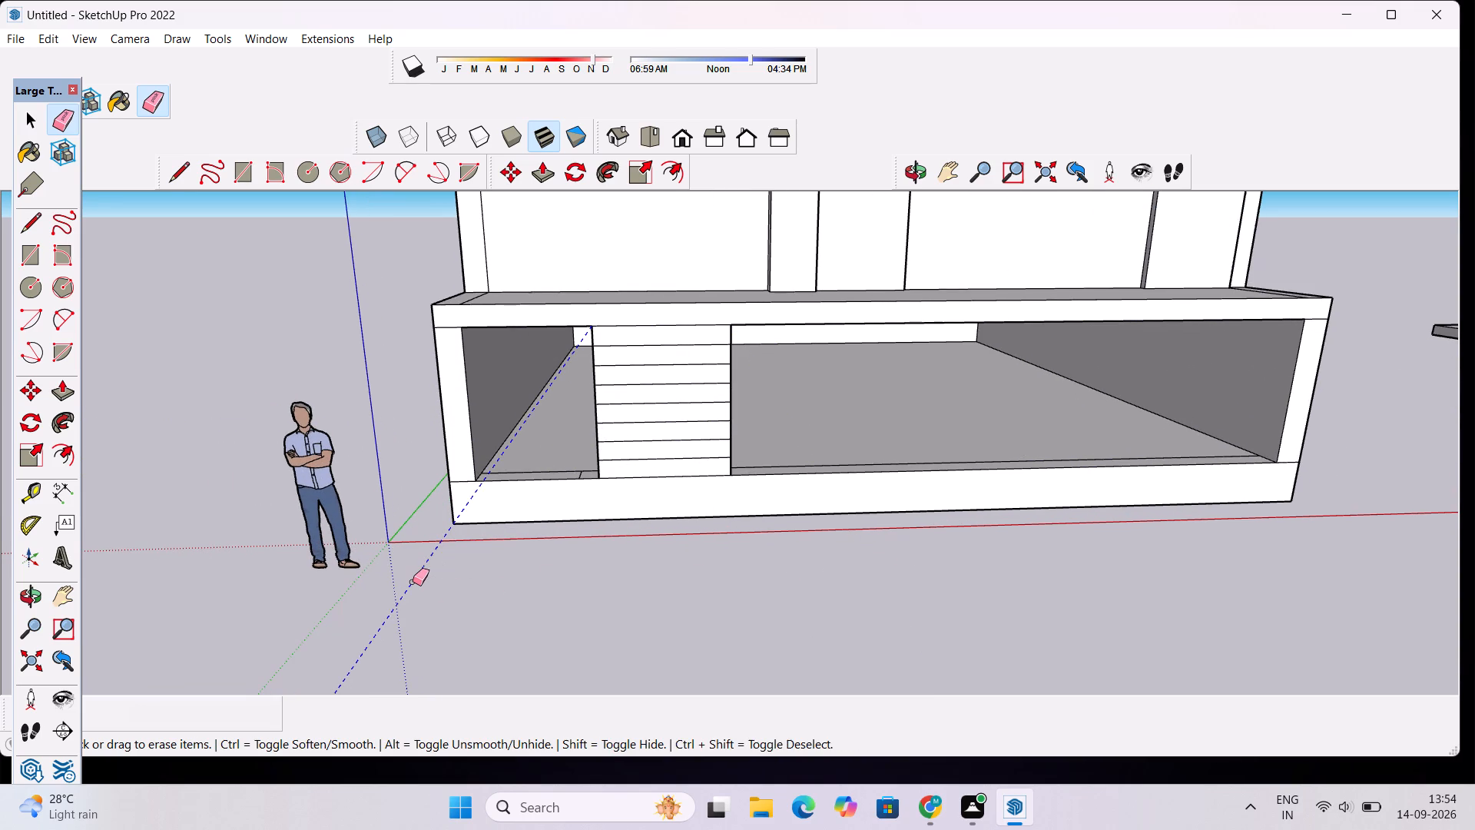
Examine the banded front block and the base recess from the side, from above and from the front.
{"action": "scroll", "coordinate": [403, 563], "scroll_direction": "down", "scroll_amount": 2}
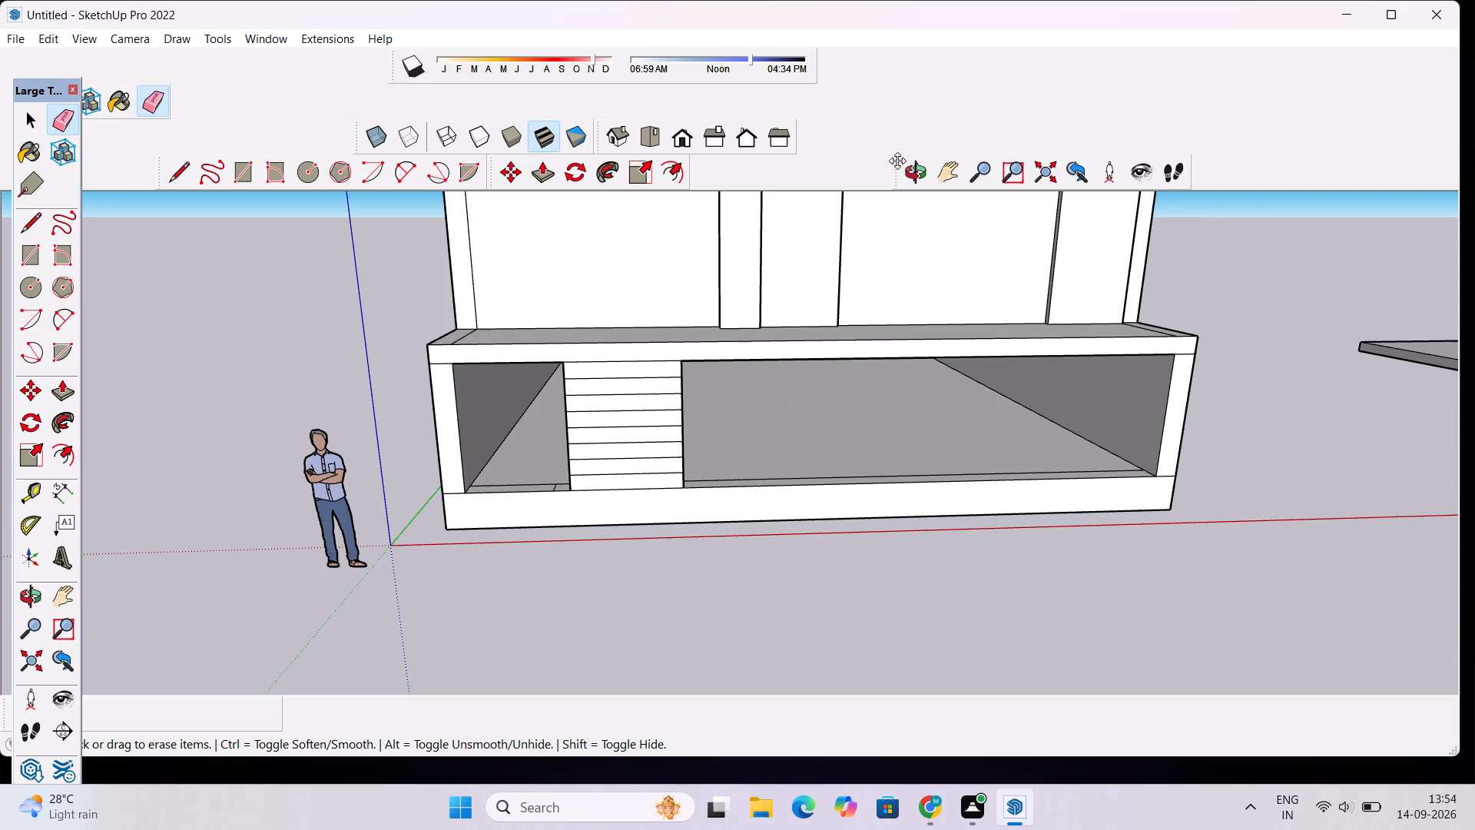
{"action": "left_click", "coordinate": [916, 172]}
{"action": "left_click_drag", "start_coordinate": [934, 424], "coordinate": [604, 453]}
{"action": "scroll", "coordinate": [575, 417], "scroll_direction": "up", "scroll_amount": 3}
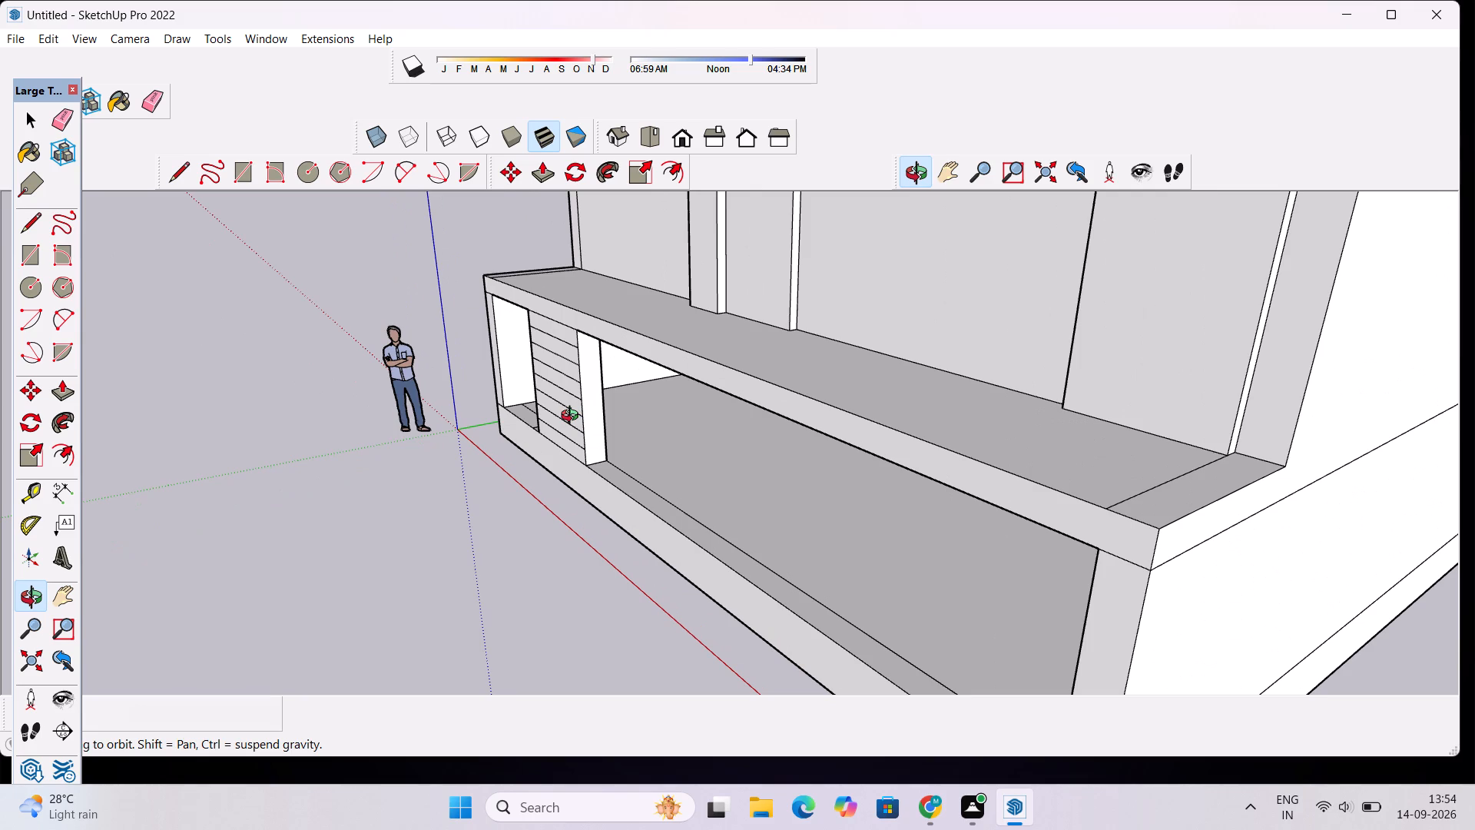
{"action": "scroll", "coordinate": [562, 411], "scroll_direction": "up", "scroll_amount": 3}
{"action": "left_click_drag", "start_coordinate": [560, 410], "coordinate": [734, 419]}
{"action": "scroll", "coordinate": [749, 404], "scroll_direction": "down", "scroll_amount": 1}
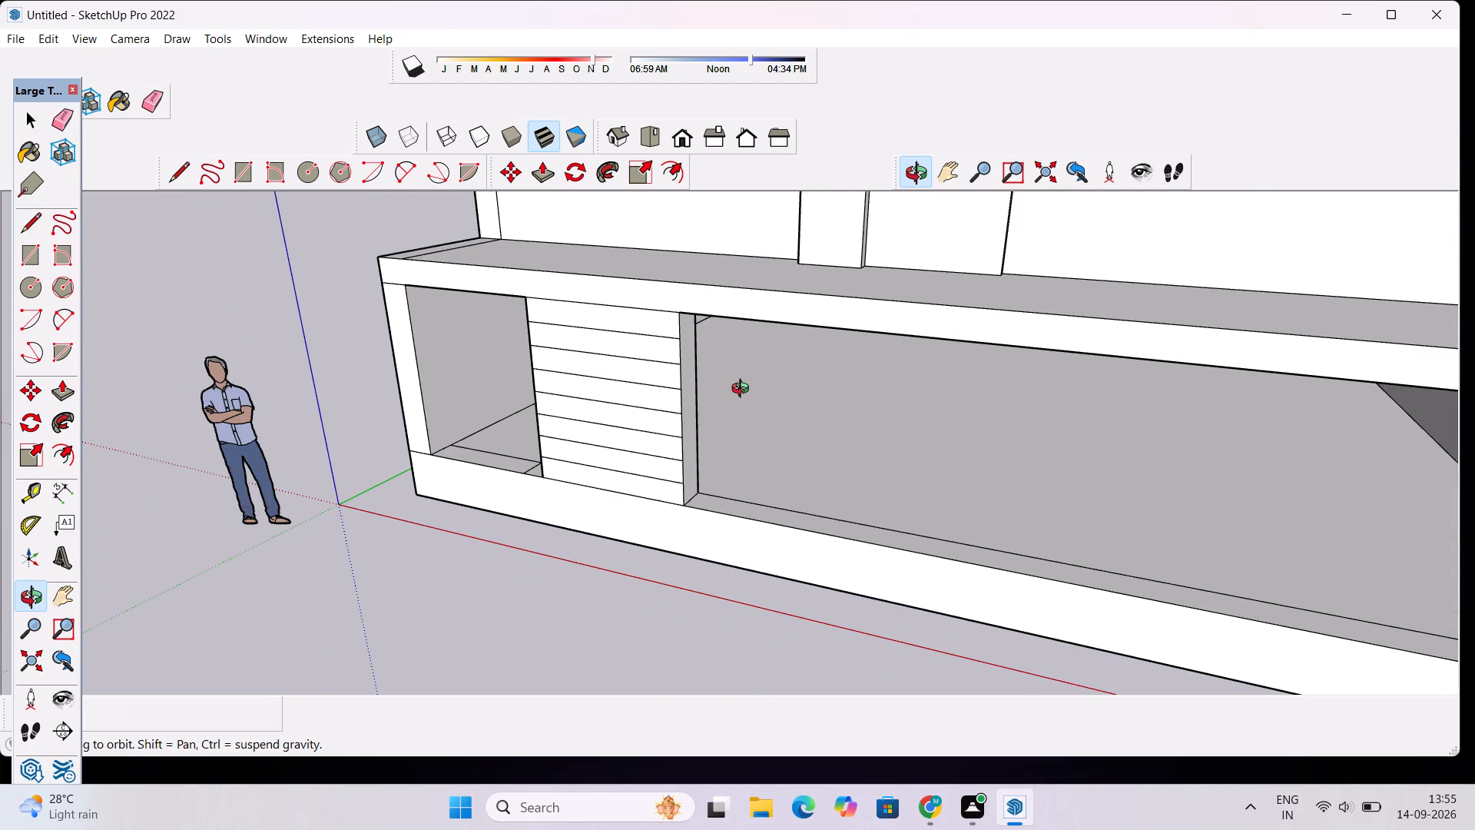
{"action": "scroll", "coordinate": [742, 382], "scroll_direction": "down", "scroll_amount": 2}
{"action": "scroll", "coordinate": [659, 388], "scroll_direction": "down", "scroll_amount": 4}
{"action": "left_click_drag", "start_coordinate": [634, 462], "coordinate": [747, 539]}
{"action": "scroll", "coordinate": [718, 464], "scroll_direction": "up", "scroll_amount": 2}
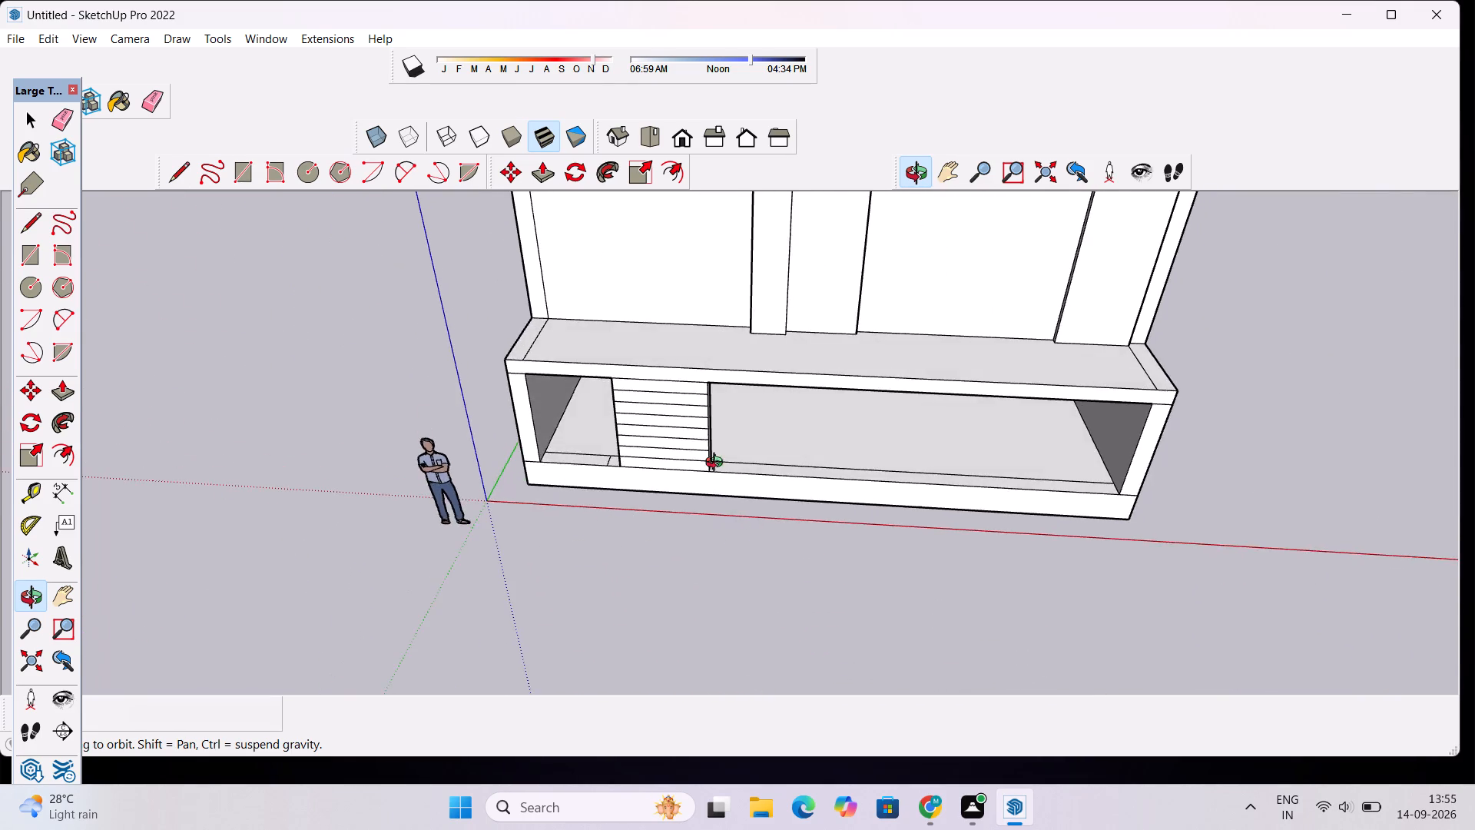
{"action": "scroll", "coordinate": [718, 464], "scroll_direction": "up", "scroll_amount": 3}
{"action": "left_click_drag", "start_coordinate": [675, 537], "coordinate": [681, 470]}
{"action": "scroll", "coordinate": [681, 466], "scroll_direction": "down", "scroll_amount": 4}
{"action": "left_click_drag", "start_coordinate": [668, 526], "coordinate": [774, 493]}
{"action": "left_click_drag", "start_coordinate": [725, 471], "coordinate": [655, 455]}
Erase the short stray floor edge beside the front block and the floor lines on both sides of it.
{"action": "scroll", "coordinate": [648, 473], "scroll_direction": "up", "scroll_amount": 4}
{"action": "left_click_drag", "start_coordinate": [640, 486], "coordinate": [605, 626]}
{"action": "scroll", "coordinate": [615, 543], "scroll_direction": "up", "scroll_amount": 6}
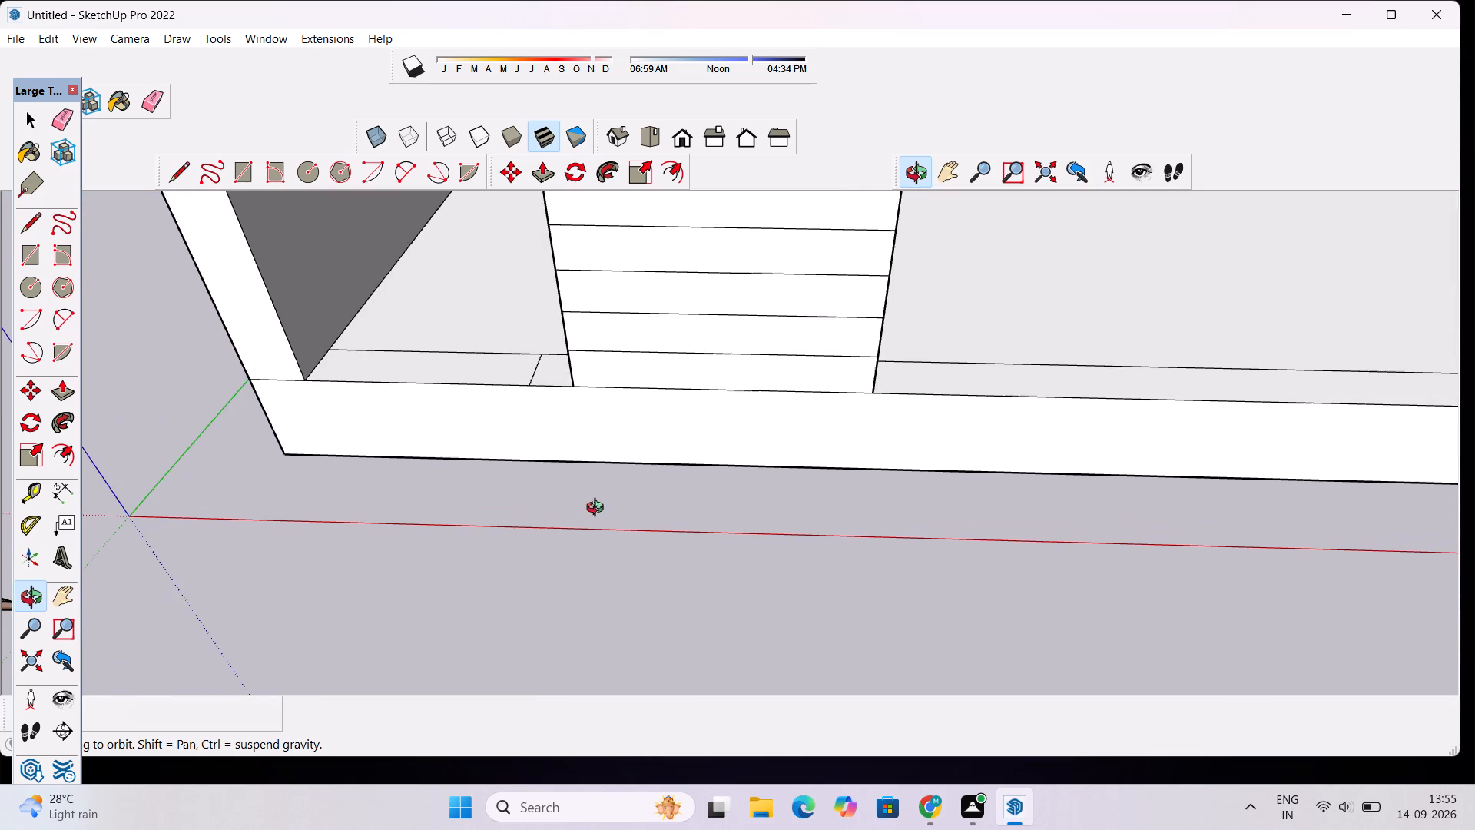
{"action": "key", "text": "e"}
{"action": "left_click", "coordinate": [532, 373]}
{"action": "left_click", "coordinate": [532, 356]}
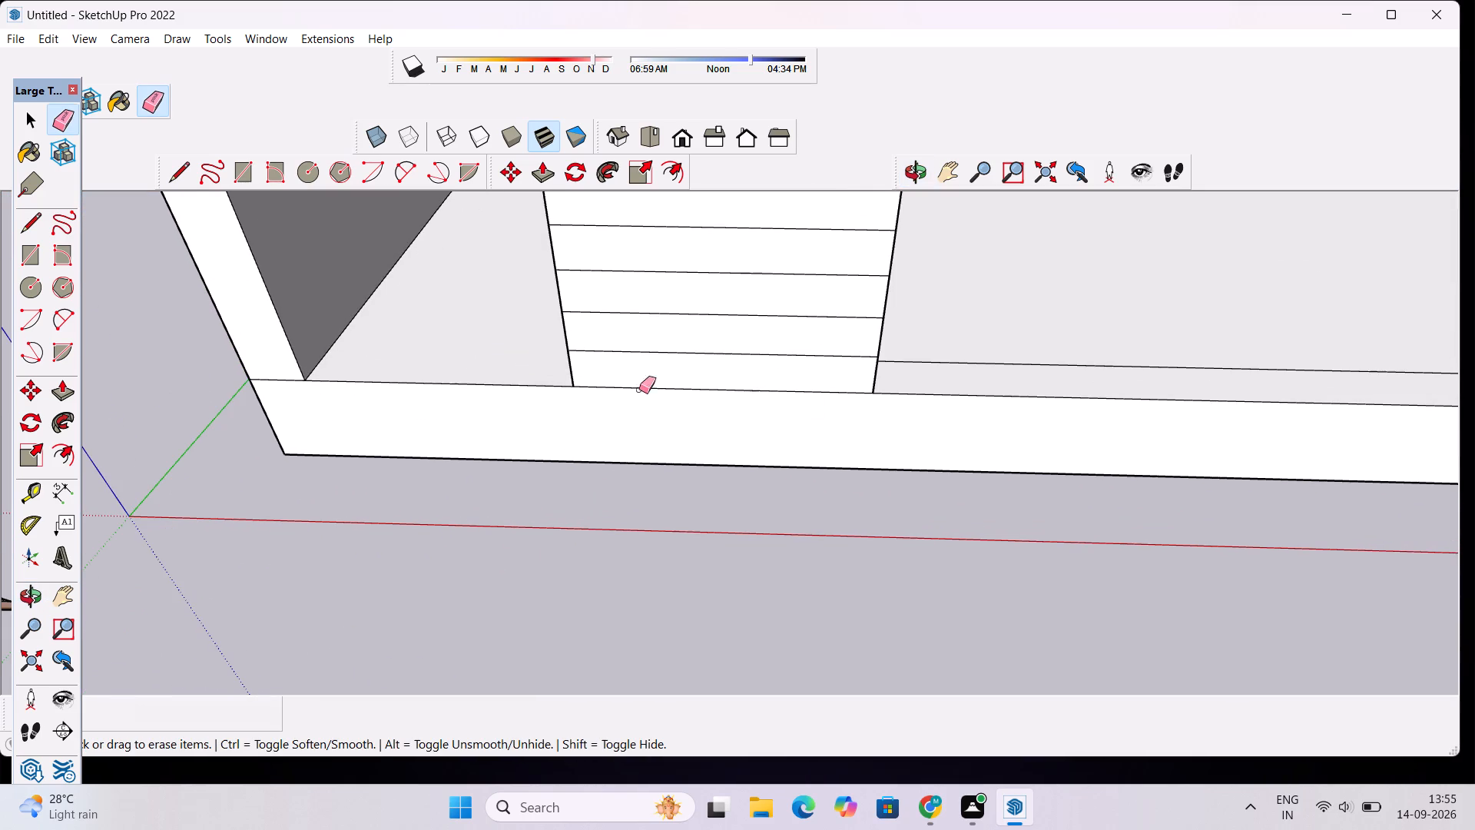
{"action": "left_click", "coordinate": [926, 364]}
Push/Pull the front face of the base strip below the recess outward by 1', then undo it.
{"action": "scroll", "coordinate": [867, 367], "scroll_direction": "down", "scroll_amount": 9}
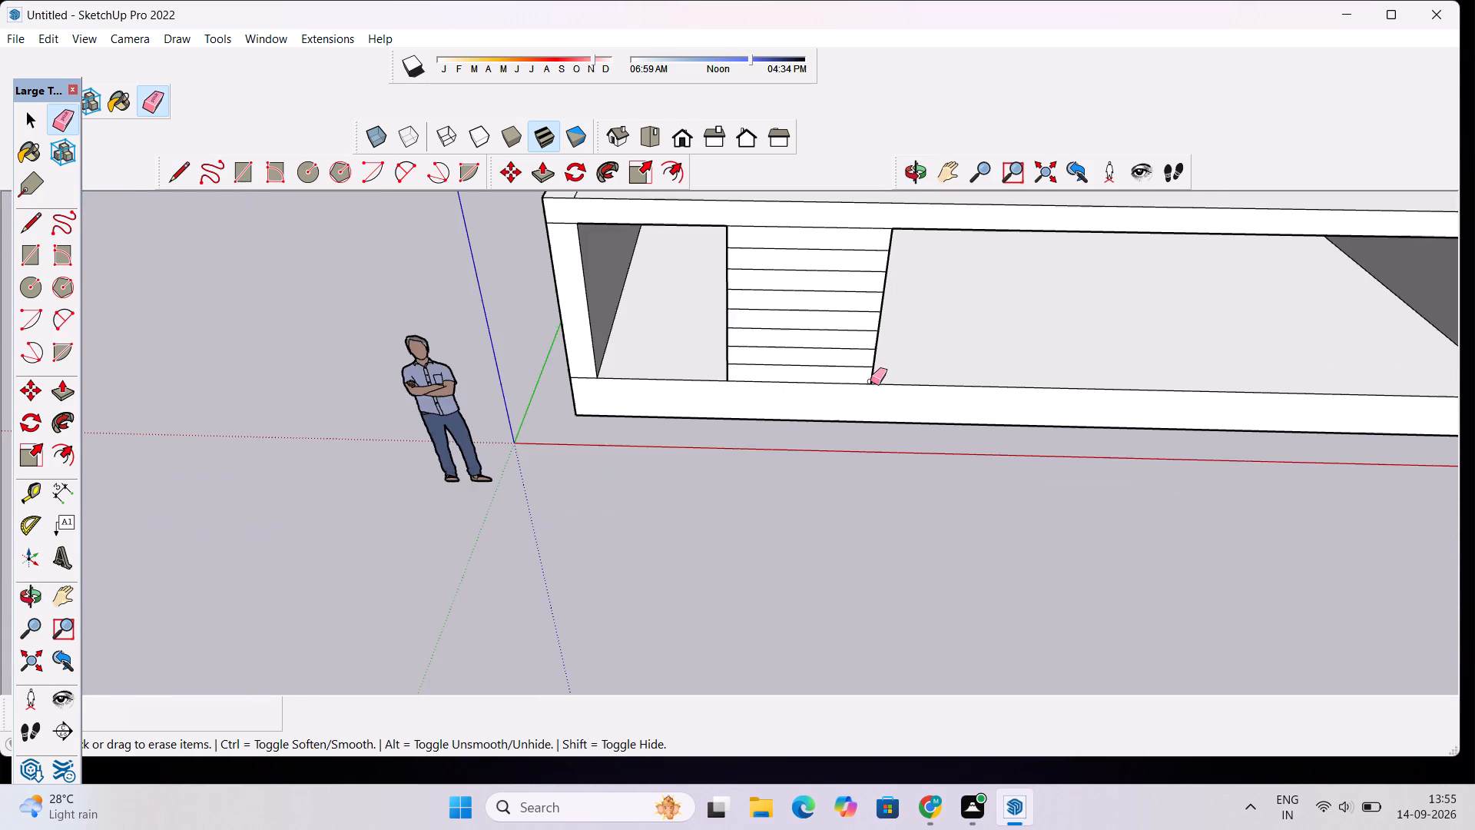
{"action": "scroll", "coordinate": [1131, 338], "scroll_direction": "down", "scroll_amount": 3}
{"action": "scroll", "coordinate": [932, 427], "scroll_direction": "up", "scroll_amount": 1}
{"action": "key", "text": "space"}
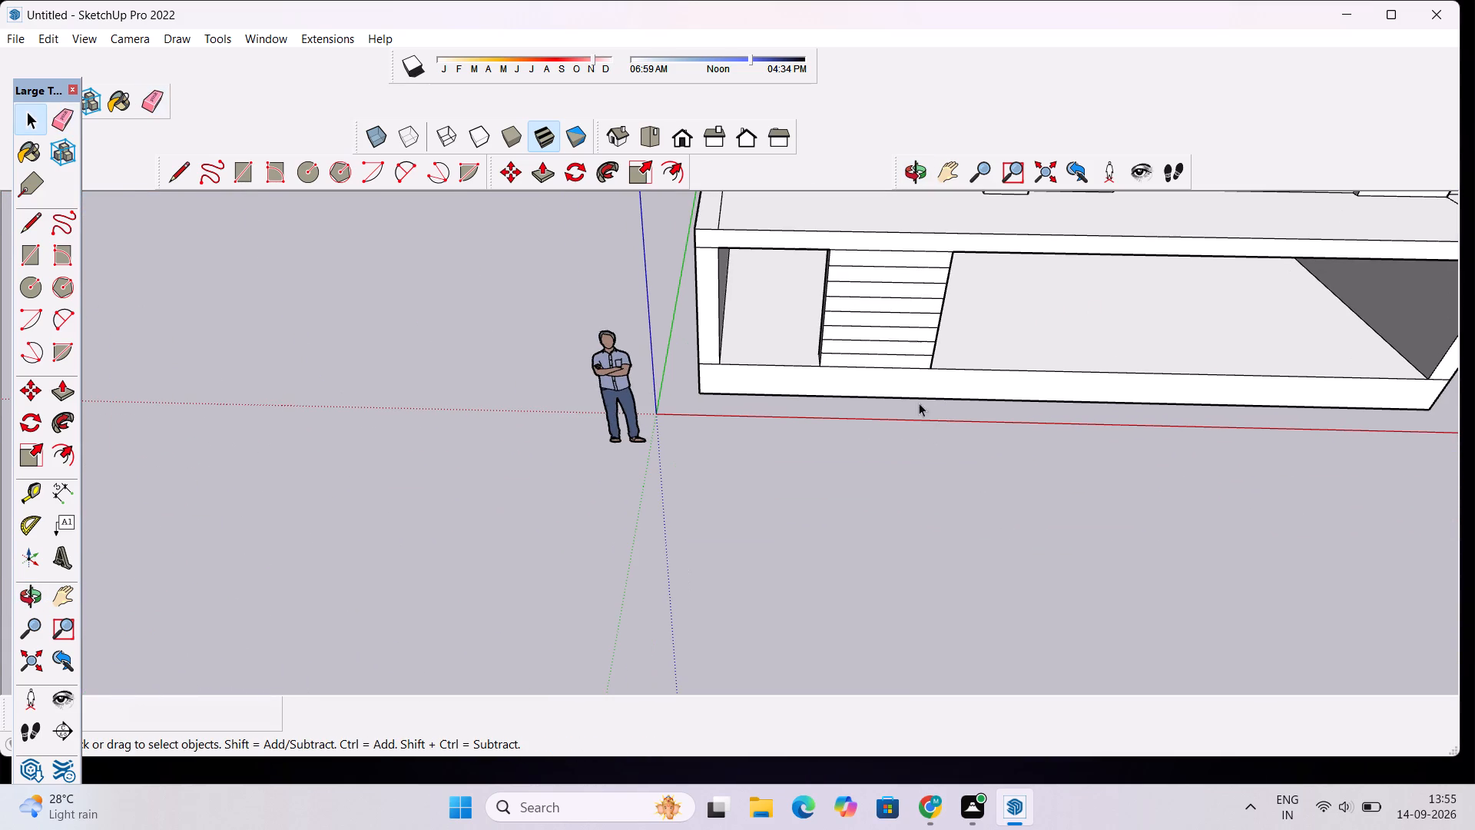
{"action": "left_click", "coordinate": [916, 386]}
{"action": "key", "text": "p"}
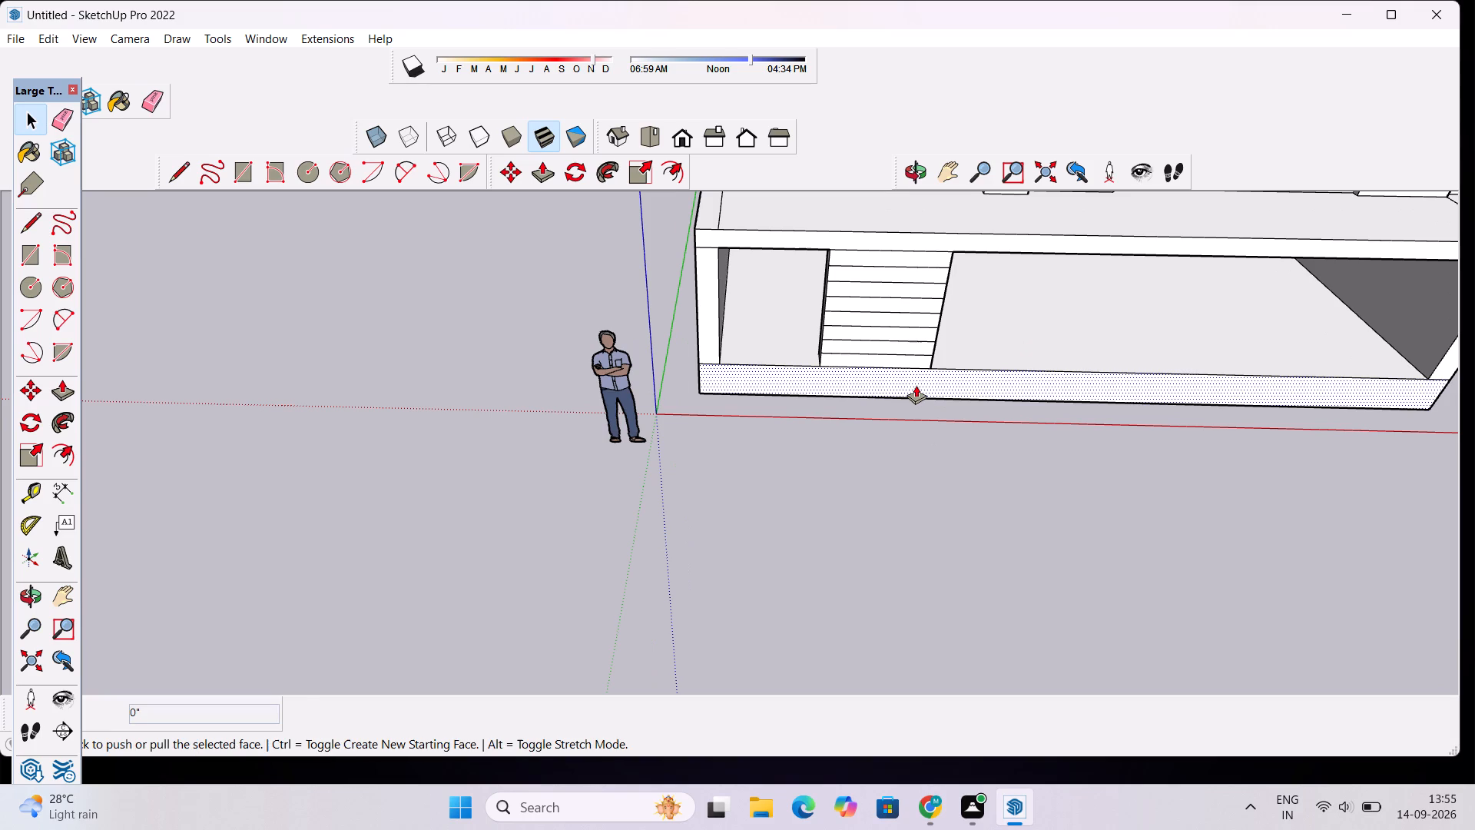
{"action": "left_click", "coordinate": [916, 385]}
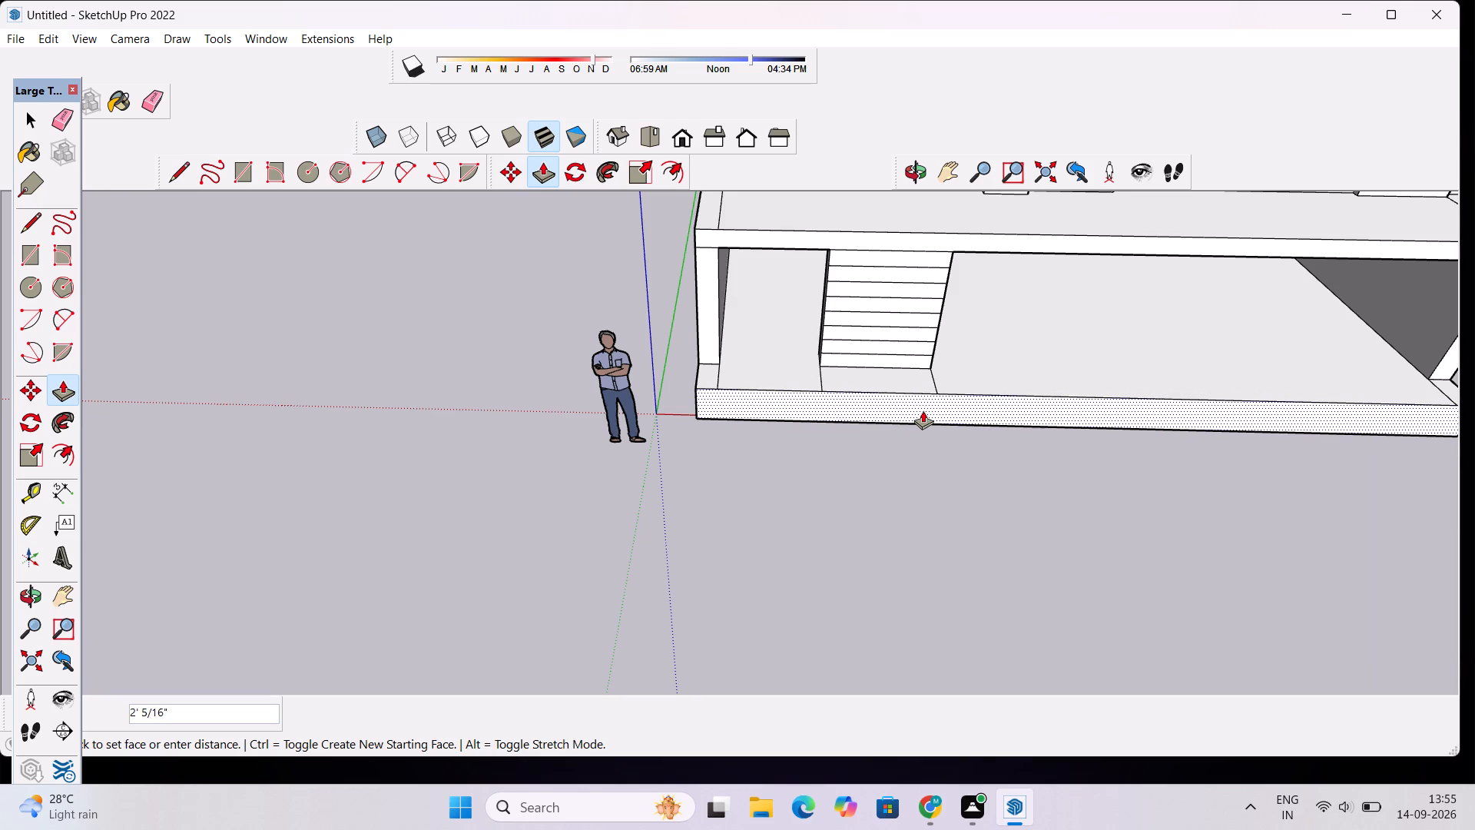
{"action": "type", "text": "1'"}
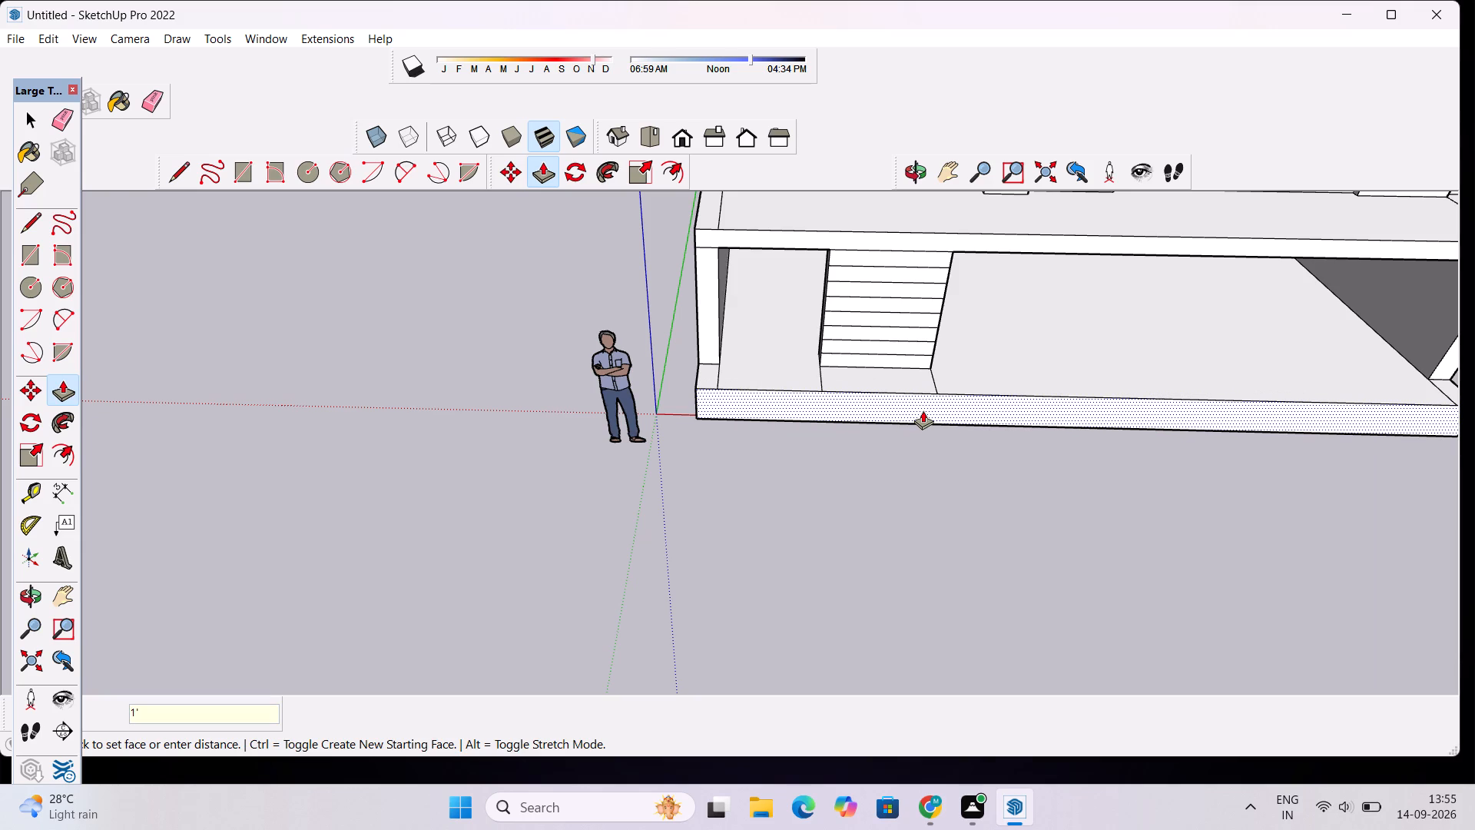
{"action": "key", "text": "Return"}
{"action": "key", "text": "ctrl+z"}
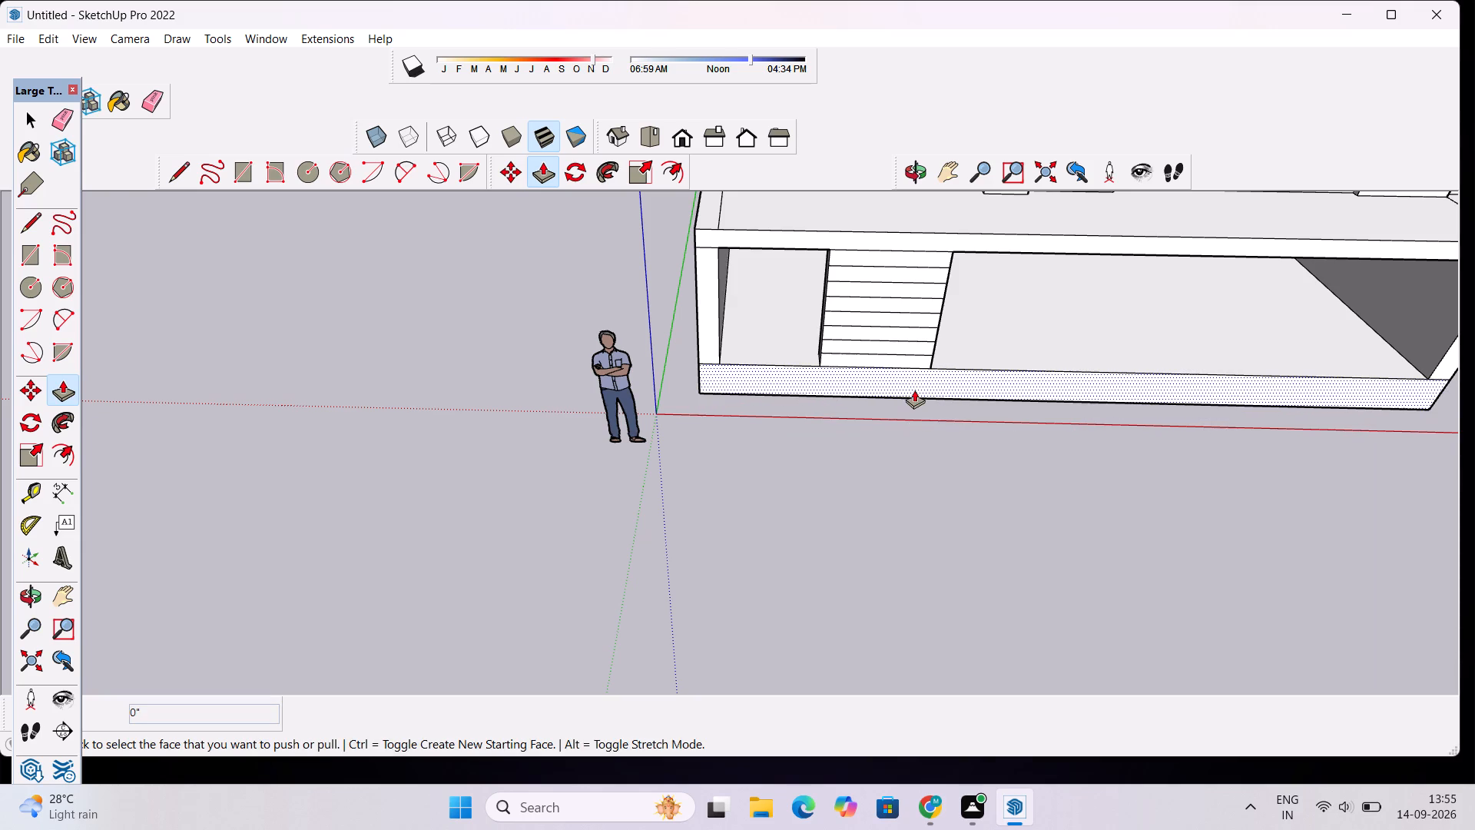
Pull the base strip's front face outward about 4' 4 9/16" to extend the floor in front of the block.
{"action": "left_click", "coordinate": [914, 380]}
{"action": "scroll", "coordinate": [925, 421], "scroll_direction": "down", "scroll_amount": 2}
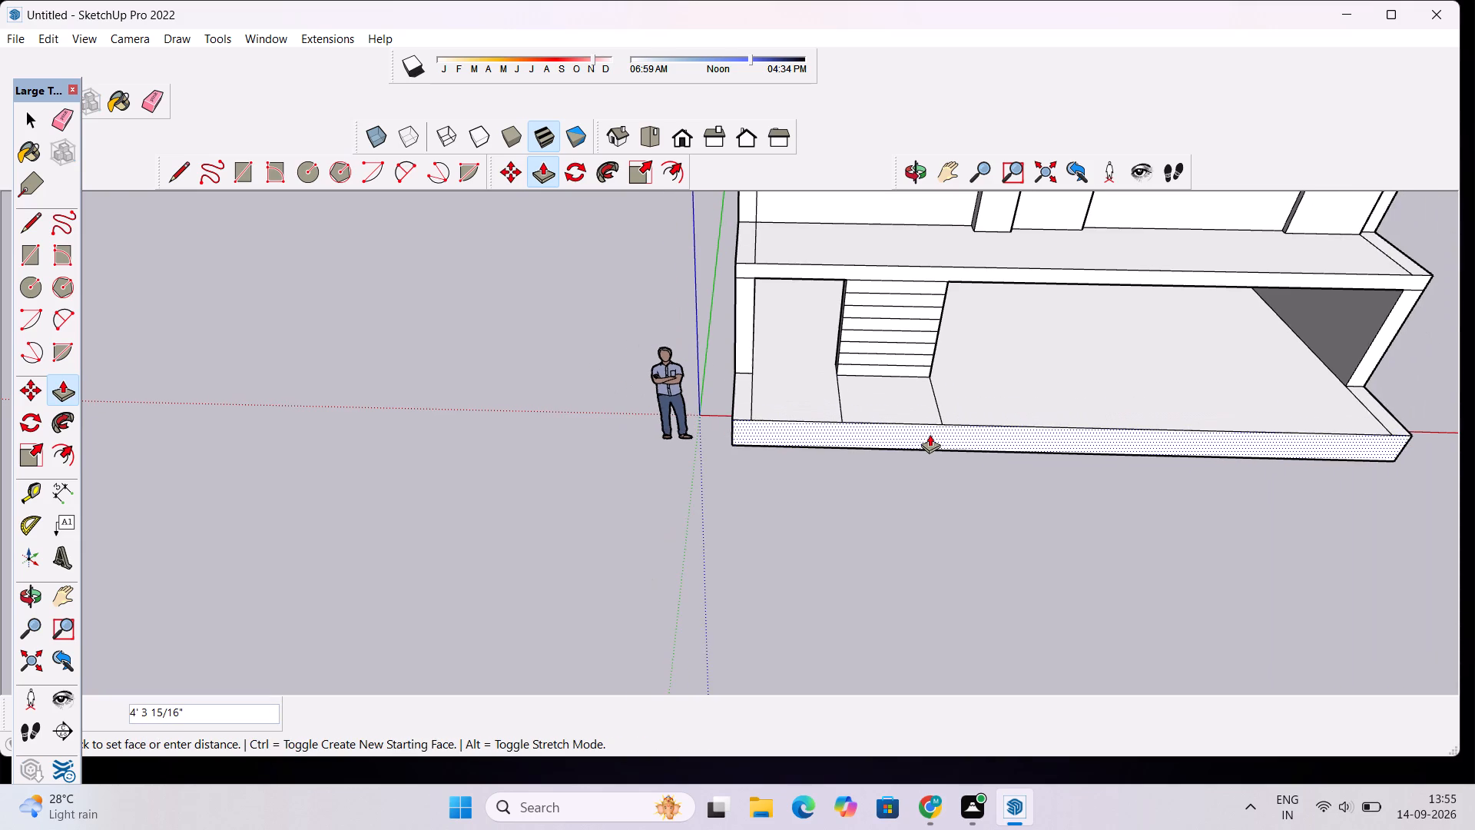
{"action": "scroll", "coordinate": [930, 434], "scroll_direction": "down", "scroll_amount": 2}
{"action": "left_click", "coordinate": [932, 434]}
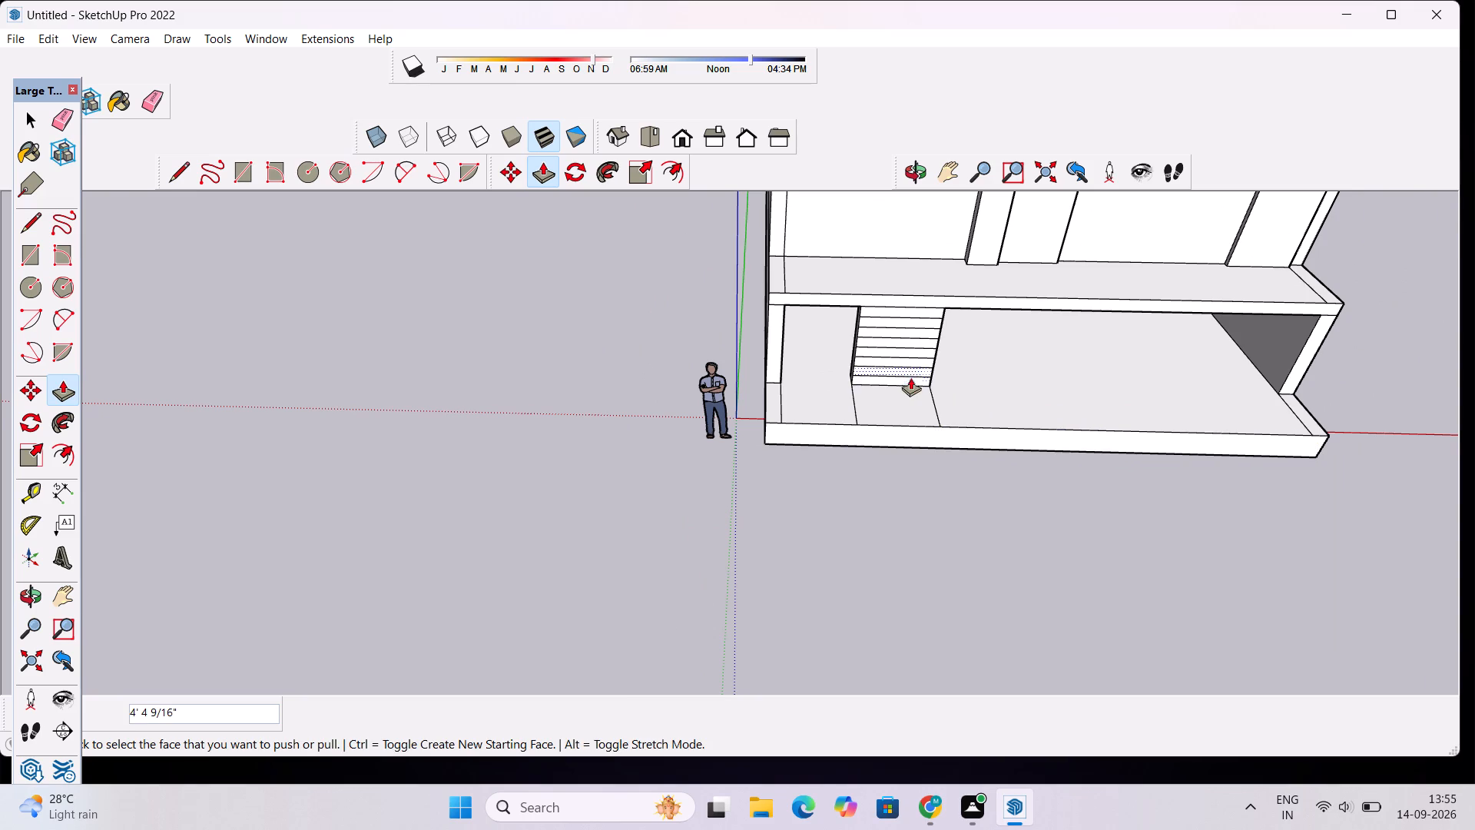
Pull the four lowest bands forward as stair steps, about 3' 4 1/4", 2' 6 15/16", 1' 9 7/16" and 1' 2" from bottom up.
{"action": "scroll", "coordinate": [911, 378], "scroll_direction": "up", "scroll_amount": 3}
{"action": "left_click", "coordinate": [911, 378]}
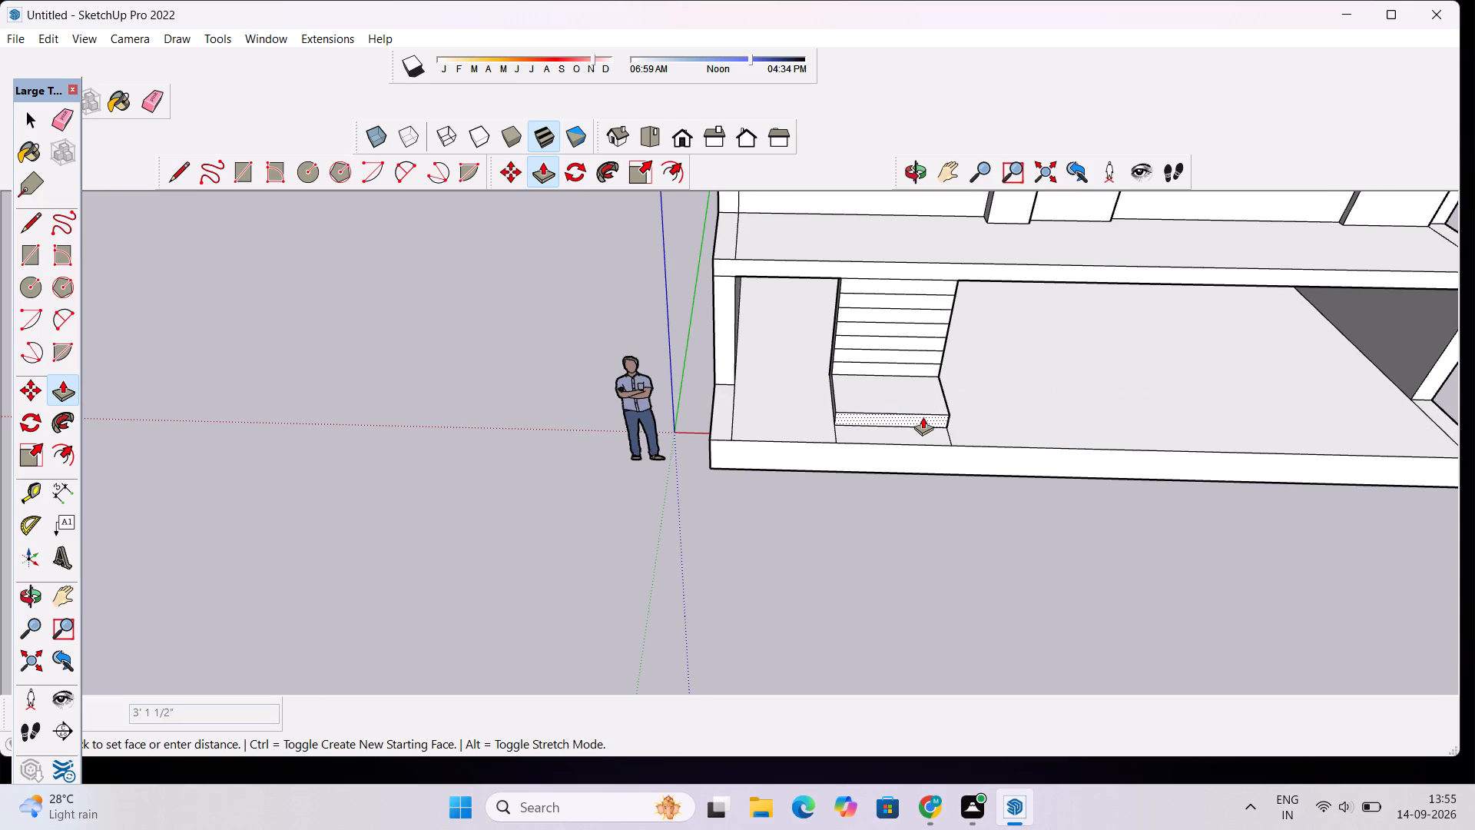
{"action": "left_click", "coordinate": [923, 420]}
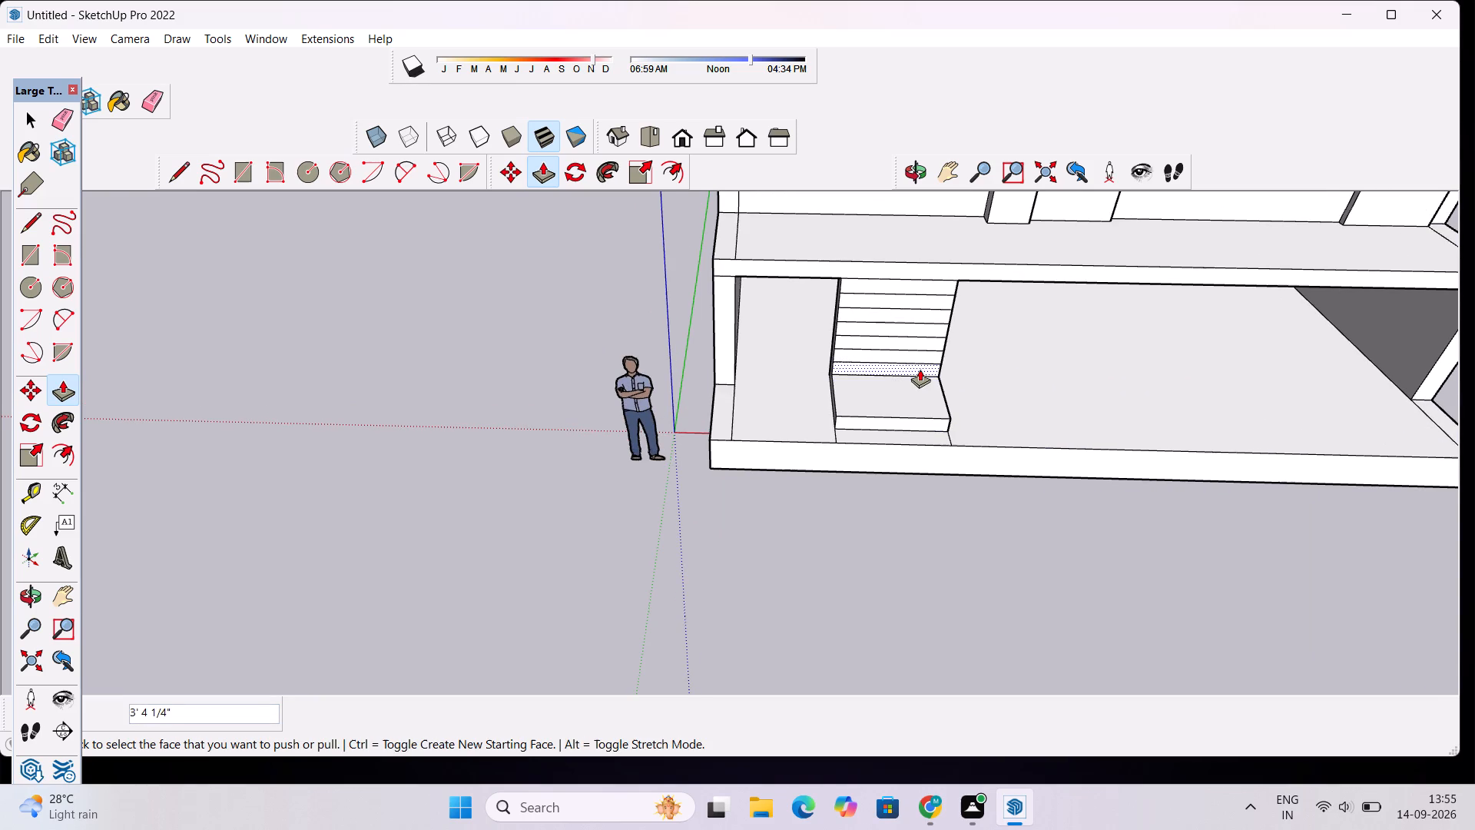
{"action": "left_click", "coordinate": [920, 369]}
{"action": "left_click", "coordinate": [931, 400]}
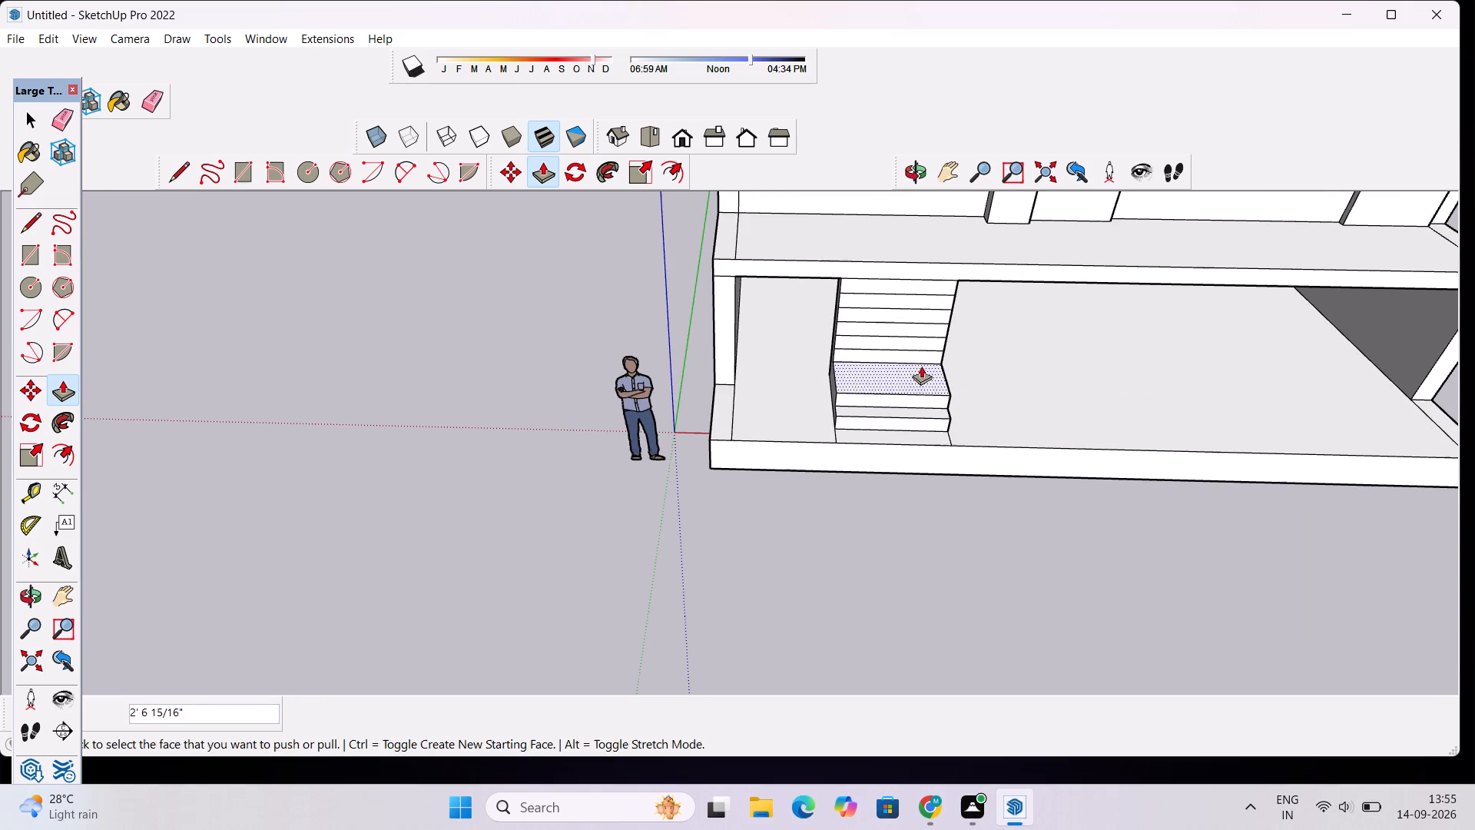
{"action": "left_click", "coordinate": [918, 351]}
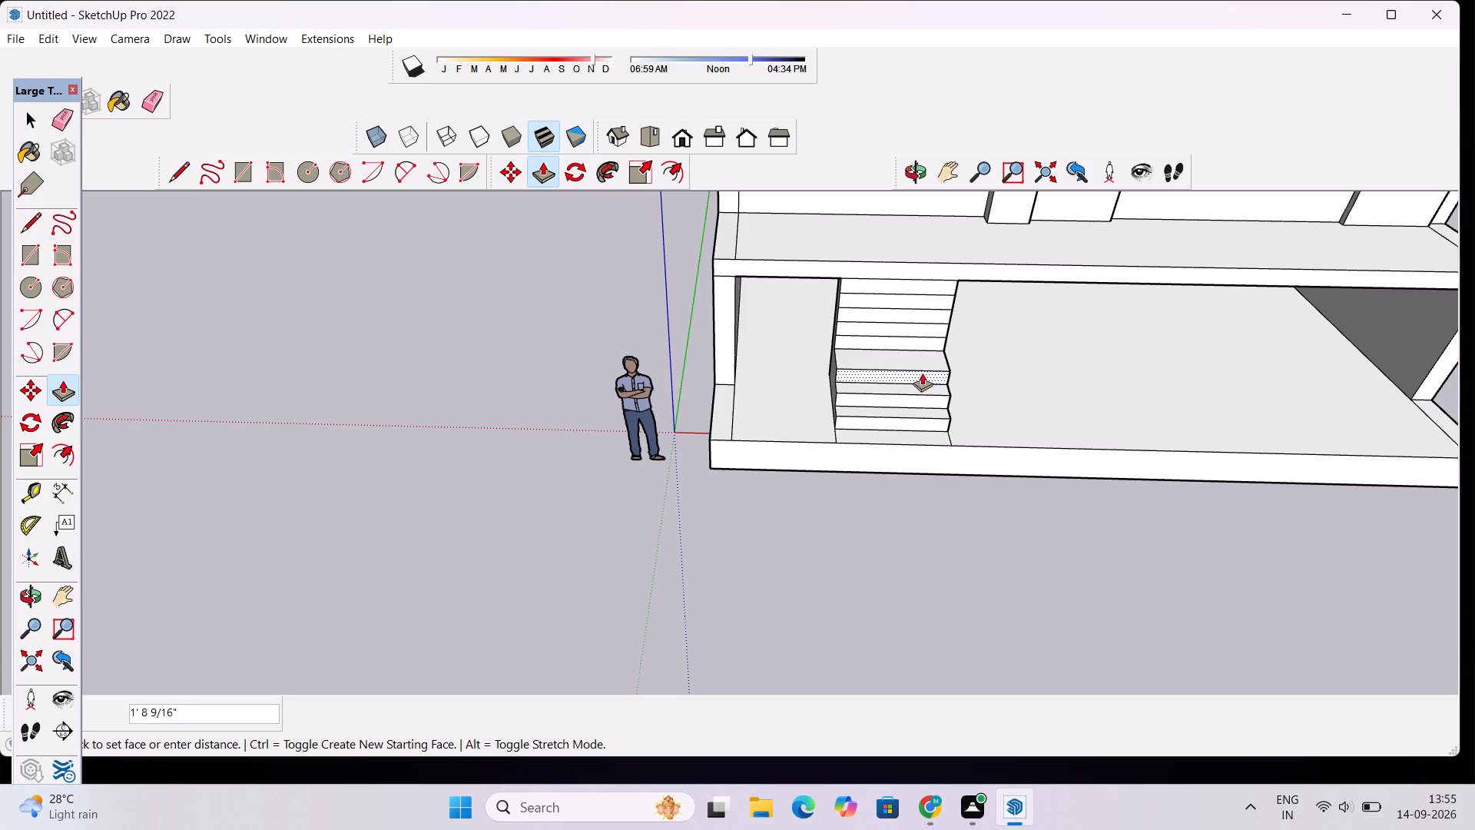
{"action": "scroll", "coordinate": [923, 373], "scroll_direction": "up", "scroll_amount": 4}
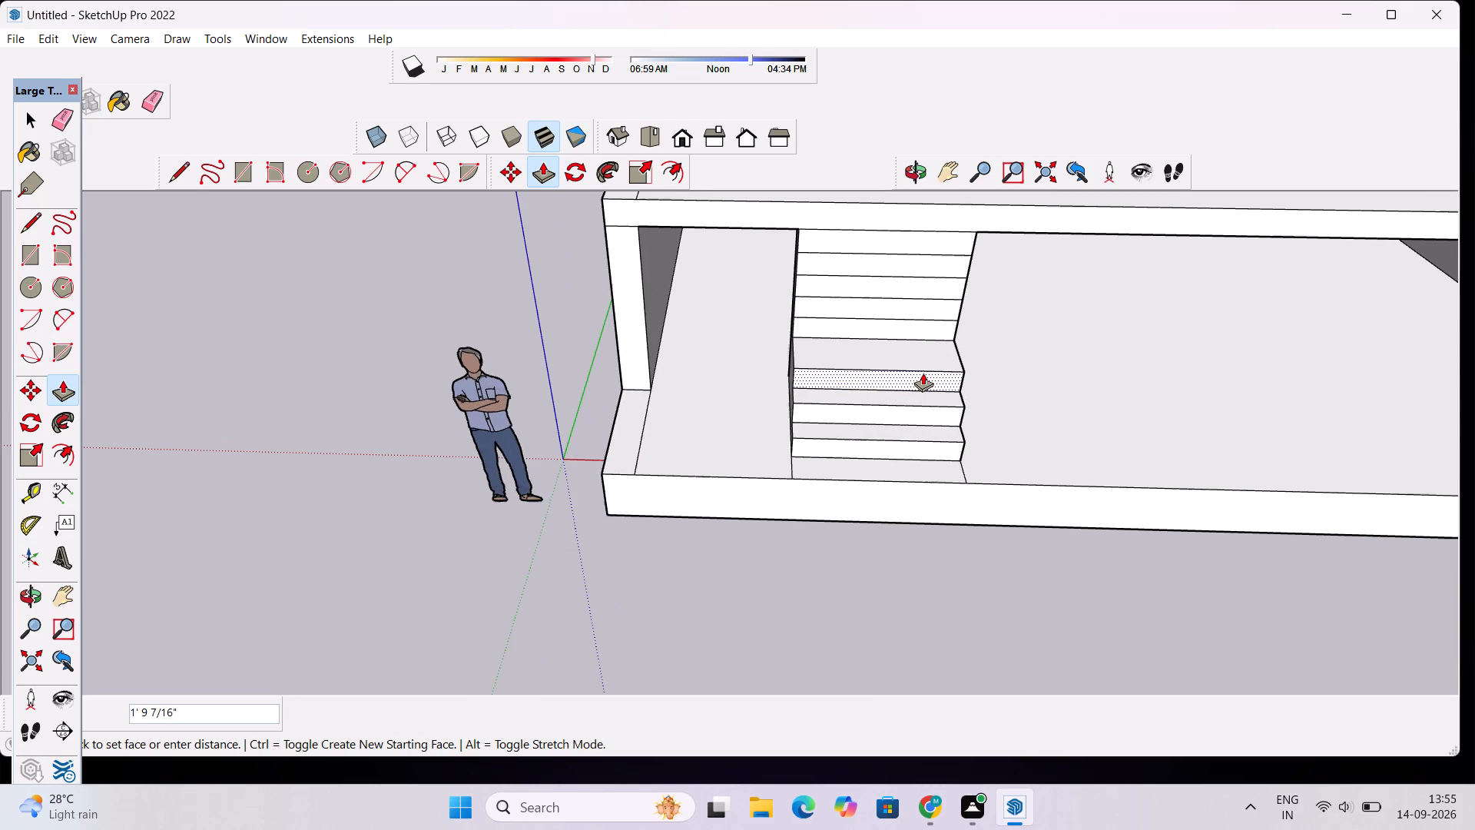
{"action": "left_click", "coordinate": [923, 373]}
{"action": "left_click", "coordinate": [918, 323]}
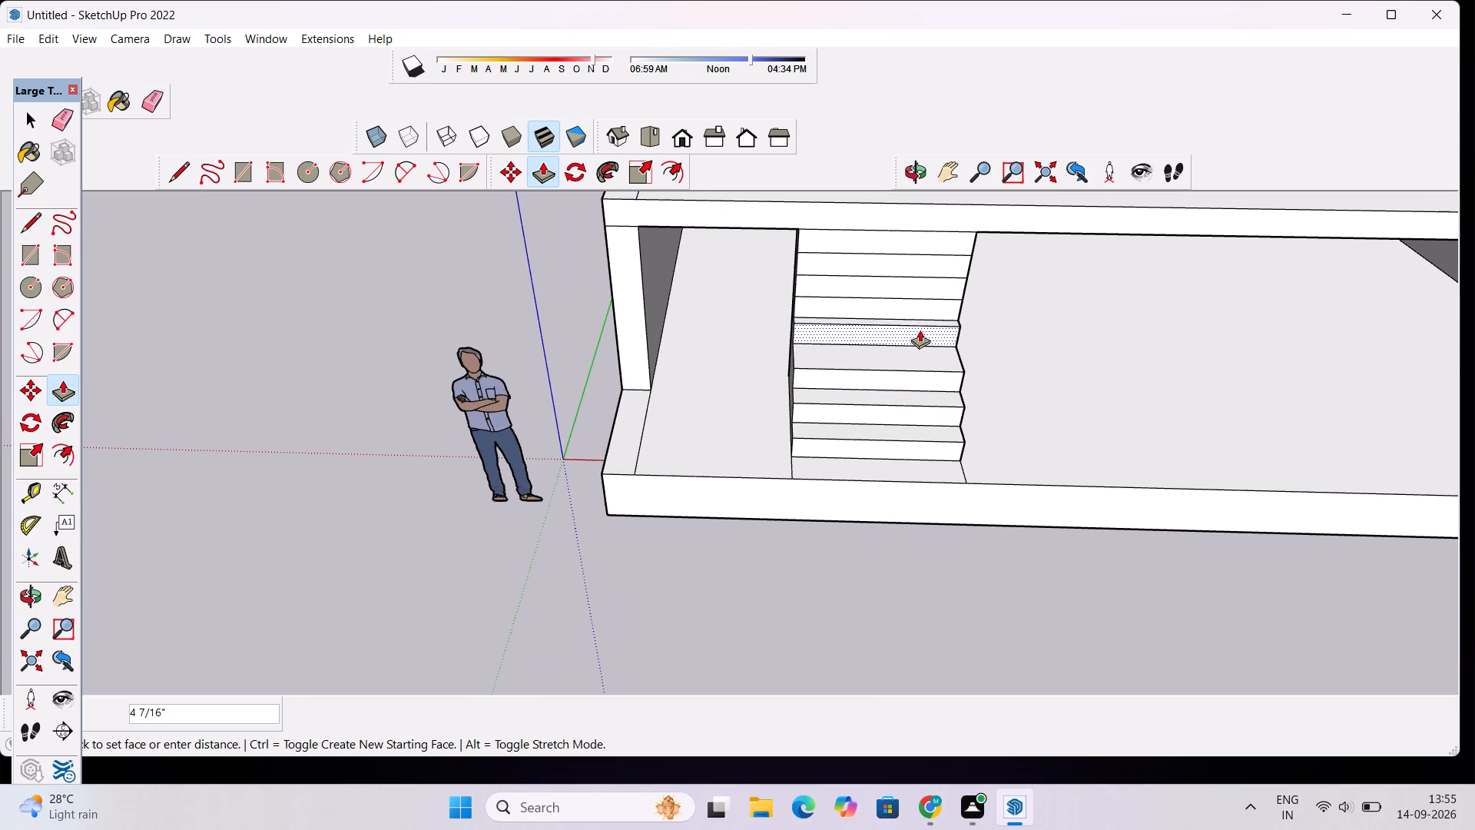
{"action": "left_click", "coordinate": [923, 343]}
Examine the stair steps and the extended base floor from the front and from the side.
{"action": "scroll", "coordinate": [852, 300], "scroll_direction": "down", "scroll_amount": 4}
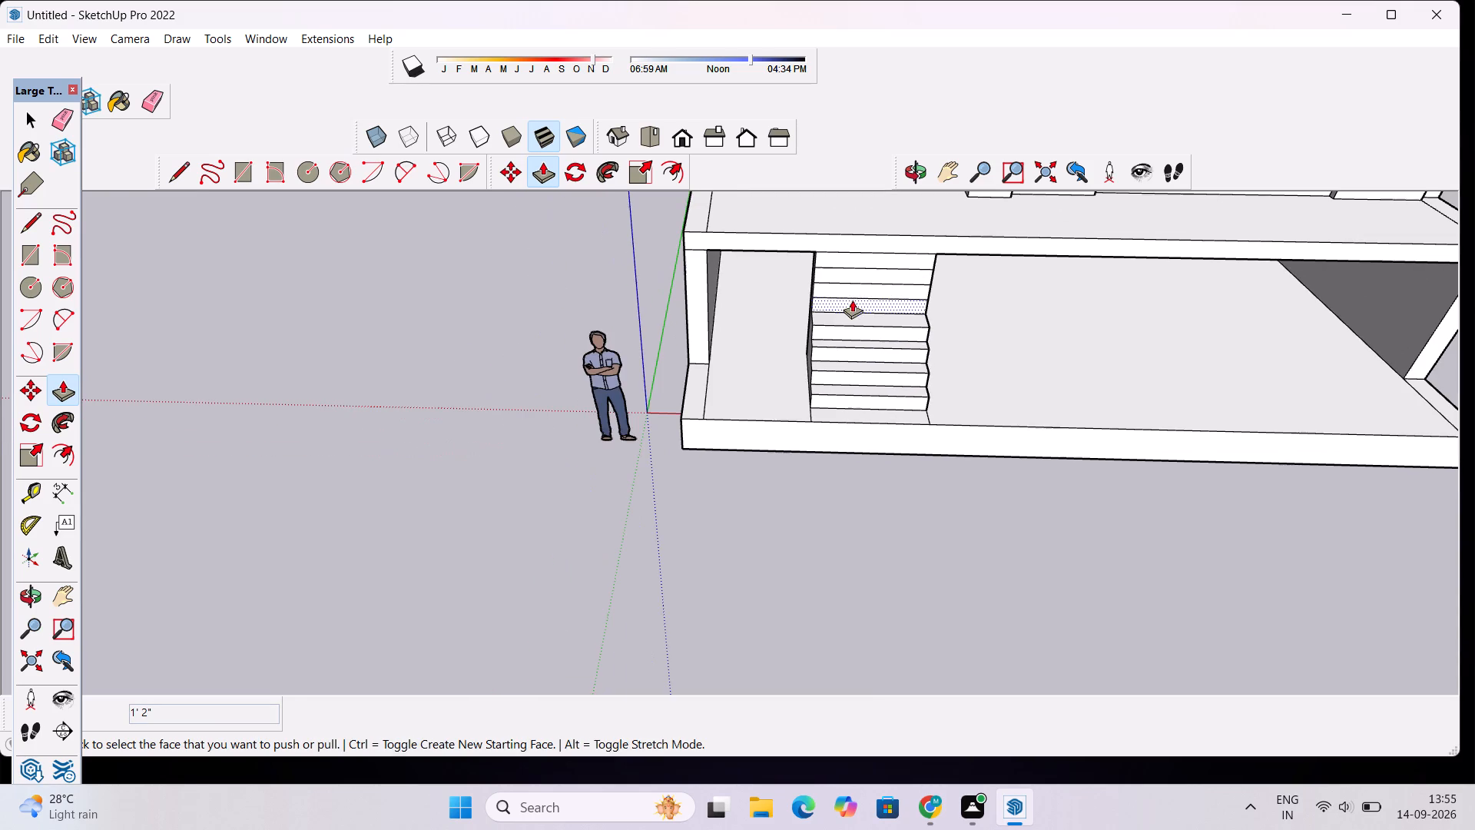
{"action": "left_click", "coordinate": [920, 178]}
{"action": "left_click_drag", "start_coordinate": [995, 330], "coordinate": [976, 168]}
{"action": "scroll", "coordinate": [911, 315], "scroll_direction": "up", "scroll_amount": 2}
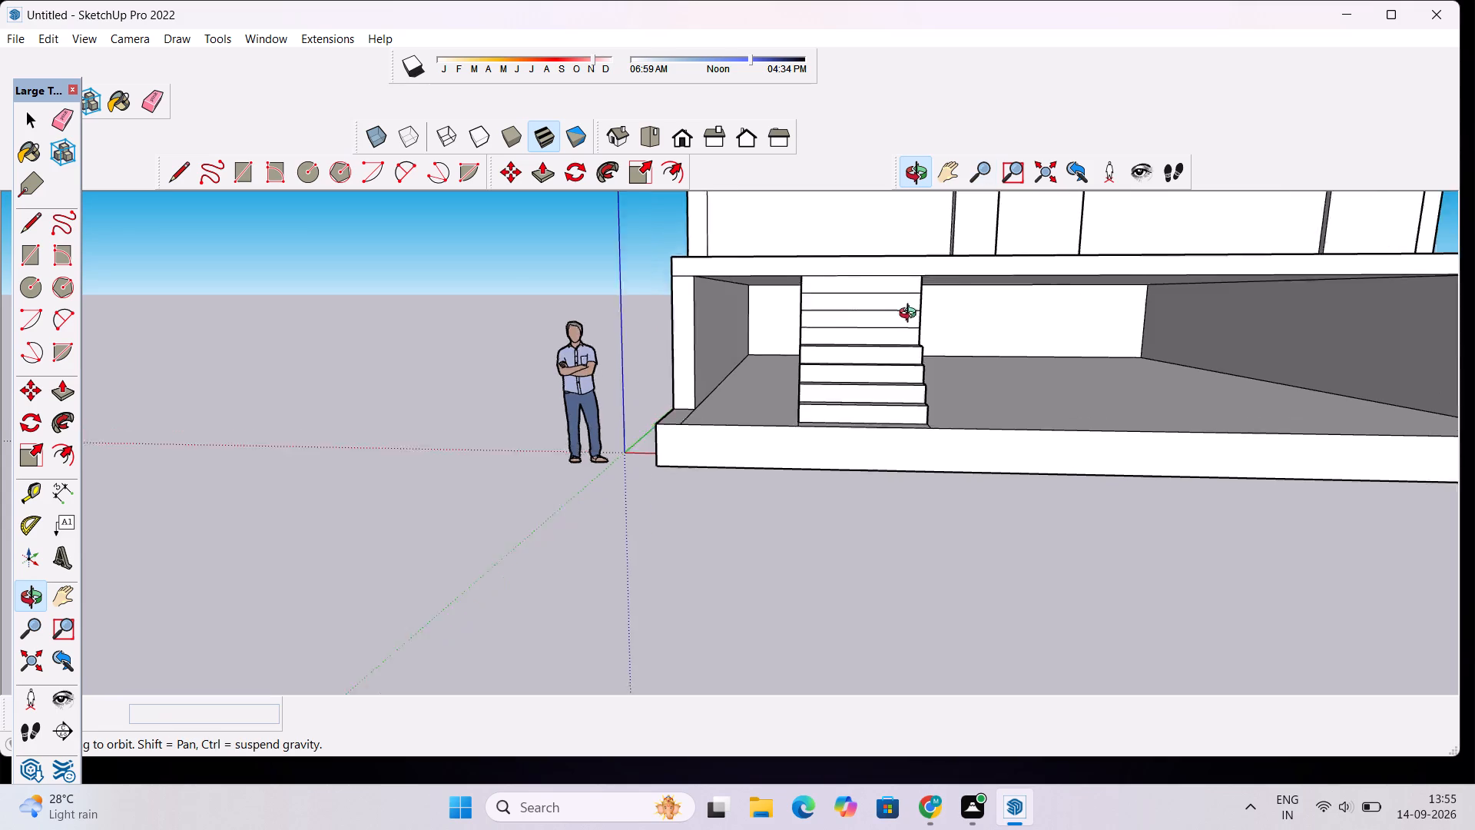
{"action": "scroll", "coordinate": [911, 315], "scroll_direction": "up", "scroll_amount": 2}
{"action": "left_click_drag", "start_coordinate": [842, 389], "coordinate": [906, 453]}
{"action": "scroll", "coordinate": [964, 396], "scroll_direction": "up", "scroll_amount": 4}
{"action": "left_click_drag", "start_coordinate": [744, 435], "coordinate": [1062, 403]}
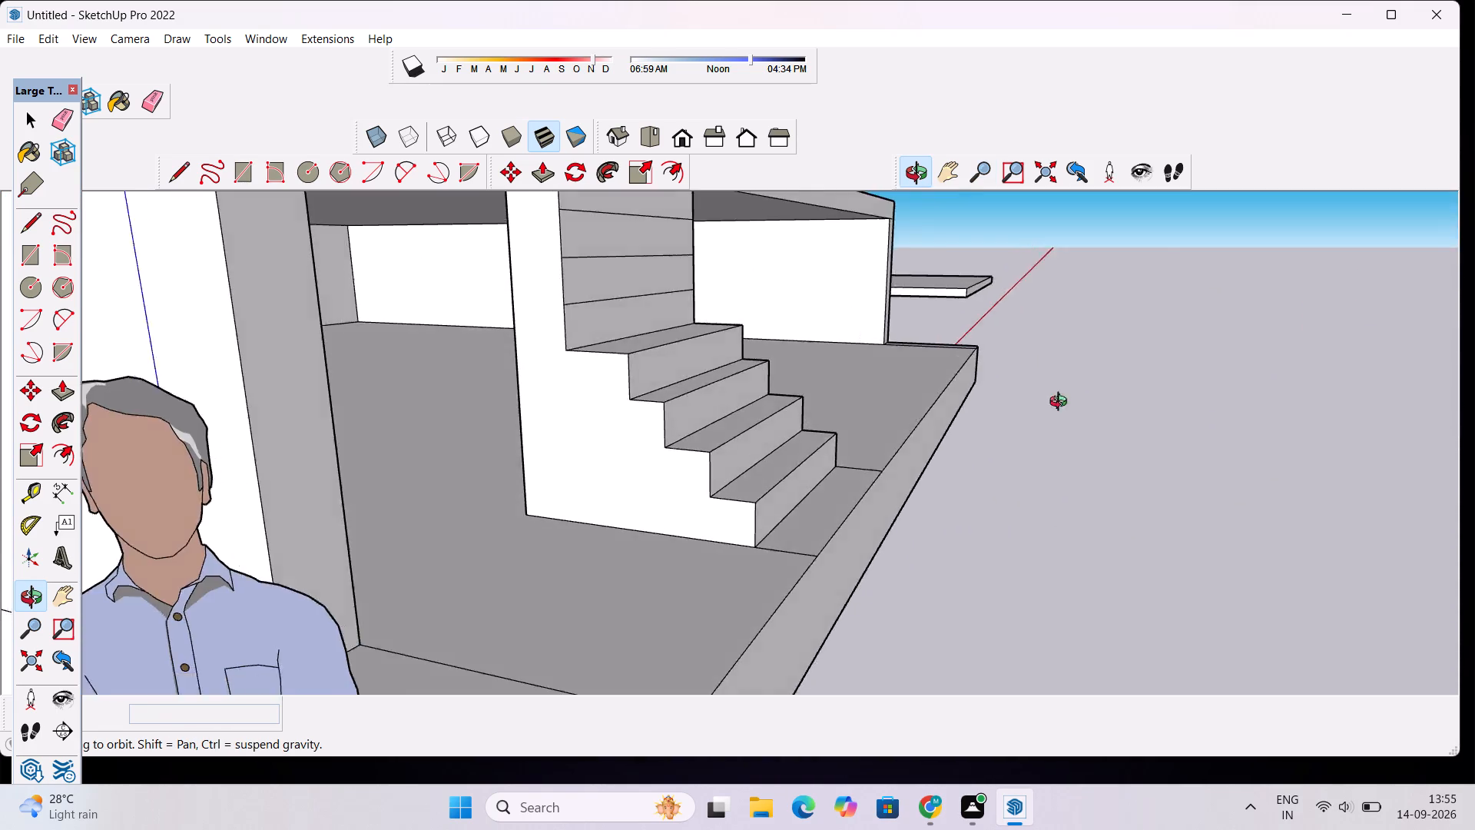
{"action": "left_click_drag", "start_coordinate": [1062, 403], "coordinate": [686, 466]}
{"action": "scroll", "coordinate": [683, 463], "scroll_direction": "down", "scroll_amount": 11}
{"action": "left_click_drag", "start_coordinate": [745, 526], "coordinate": [793, 400]}
{"action": "scroll", "coordinate": [795, 382], "scroll_direction": "up", "scroll_amount": 4}
{"action": "left_click_drag", "start_coordinate": [655, 435], "coordinate": [677, 495]}
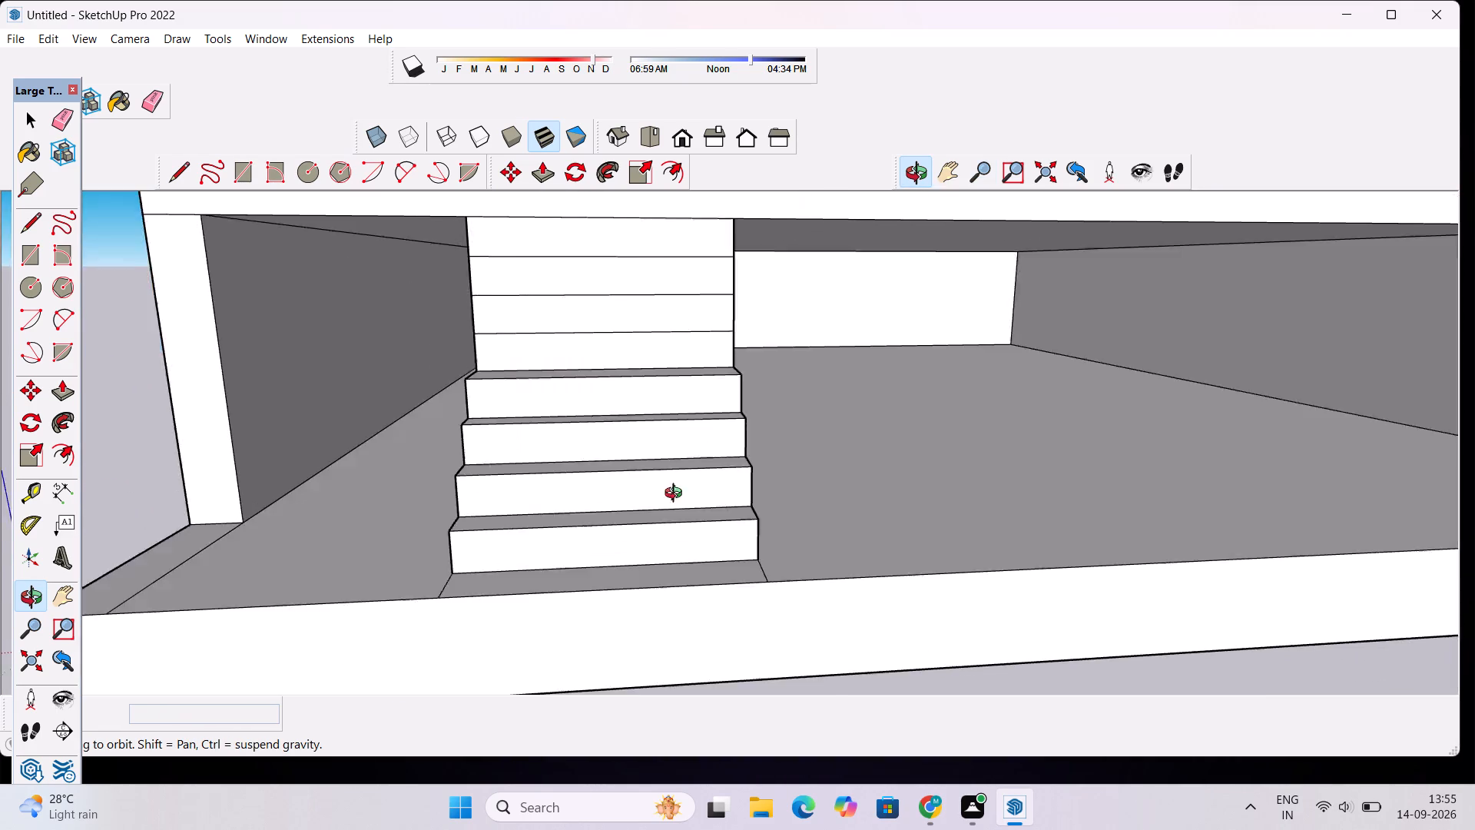
{"action": "left_click_drag", "start_coordinate": [677, 495], "coordinate": [695, 568]}
{"action": "scroll", "coordinate": [719, 496], "scroll_direction": "down", "scroll_amount": 9}
{"action": "left_click_drag", "start_coordinate": [718, 520], "coordinate": [718, 435]}
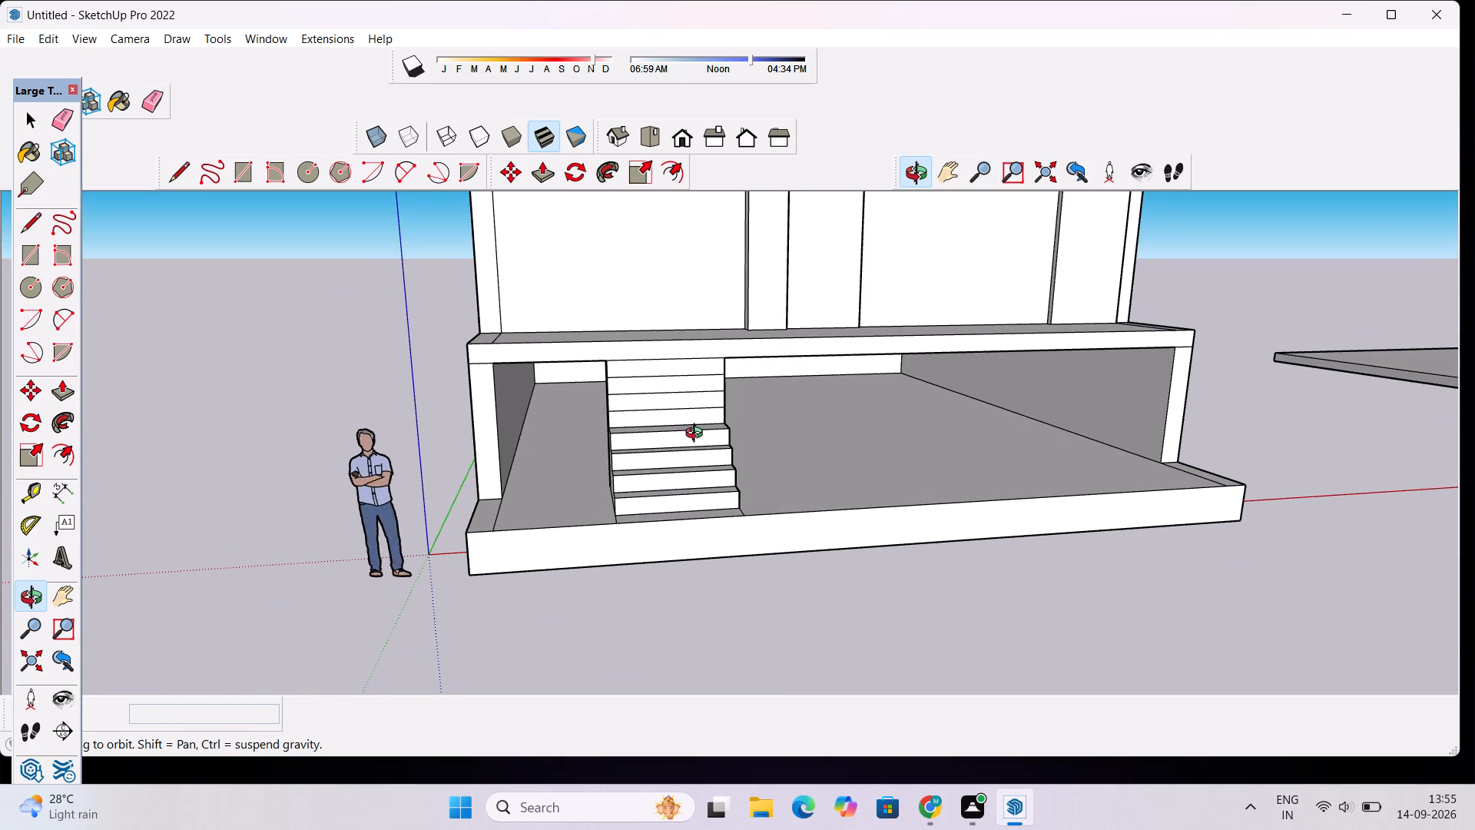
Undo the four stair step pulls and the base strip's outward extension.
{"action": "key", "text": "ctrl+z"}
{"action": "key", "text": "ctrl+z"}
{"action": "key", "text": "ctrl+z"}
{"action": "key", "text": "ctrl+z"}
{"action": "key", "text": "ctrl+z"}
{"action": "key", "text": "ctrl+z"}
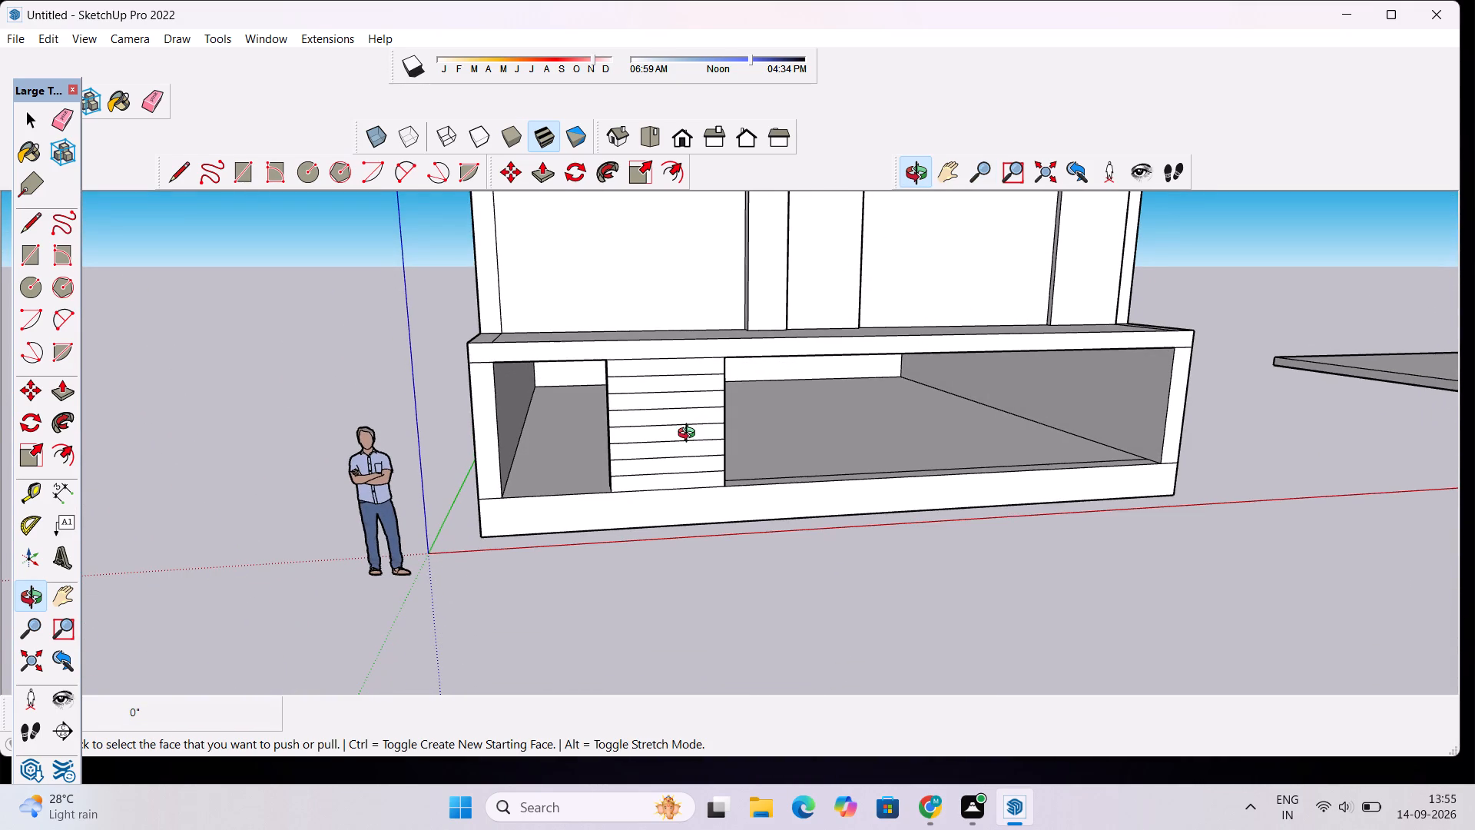
Undo the edge and guide erasures and the horizontal lines traced across the front block's face.
{"action": "key", "text": "ctrl+z"}
{"action": "key", "text": "ctrl+z"}
{"action": "key", "text": "ctrl+z"}
{"action": "key", "text": "ctrl+z"}
{"action": "key", "text": "ctrl+z"}
{"action": "key", "text": "ctrl+z"}
{"action": "key", "text": "ctrl+z"}
{"action": "key", "text": "ctrl+z"}
{"action": "key", "text": "ctrl+z"}
{"action": "key", "text": "ctrl+z"}
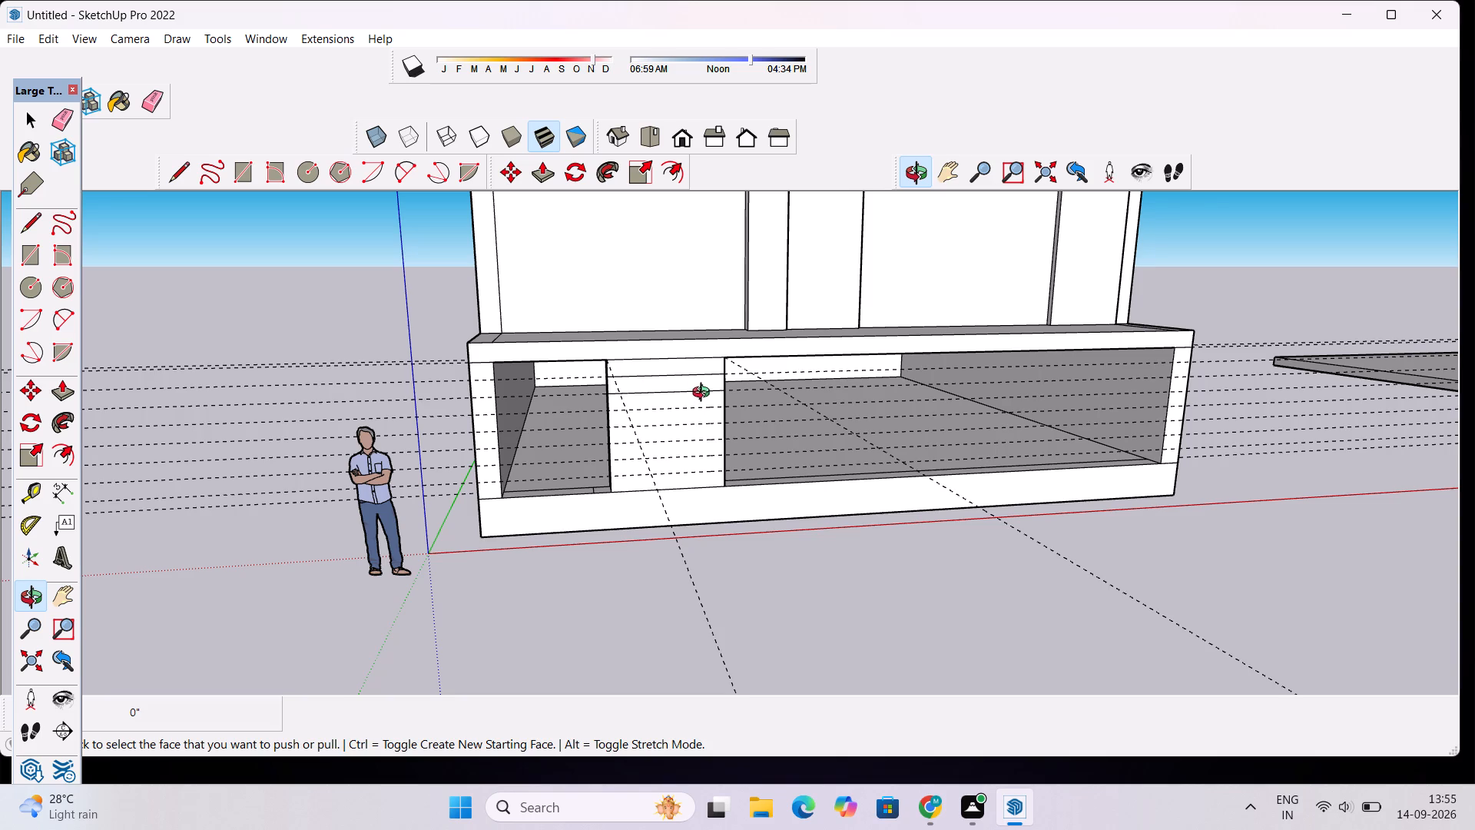
Undo the 9" guide copies down the front block and the guide along its top.
{"action": "key", "text": "ctrl+z"}
{"action": "key", "text": "ctrl+z"}
{"action": "key", "text": "ctrl+z"}
{"action": "key", "text": "ctrl+z"}
{"action": "key", "text": "ctrl+z"}
{"action": "key", "text": "ctrl+z"}
{"action": "key", "text": "ctrl+z"}
{"action": "key", "text": "ctrl+z"}
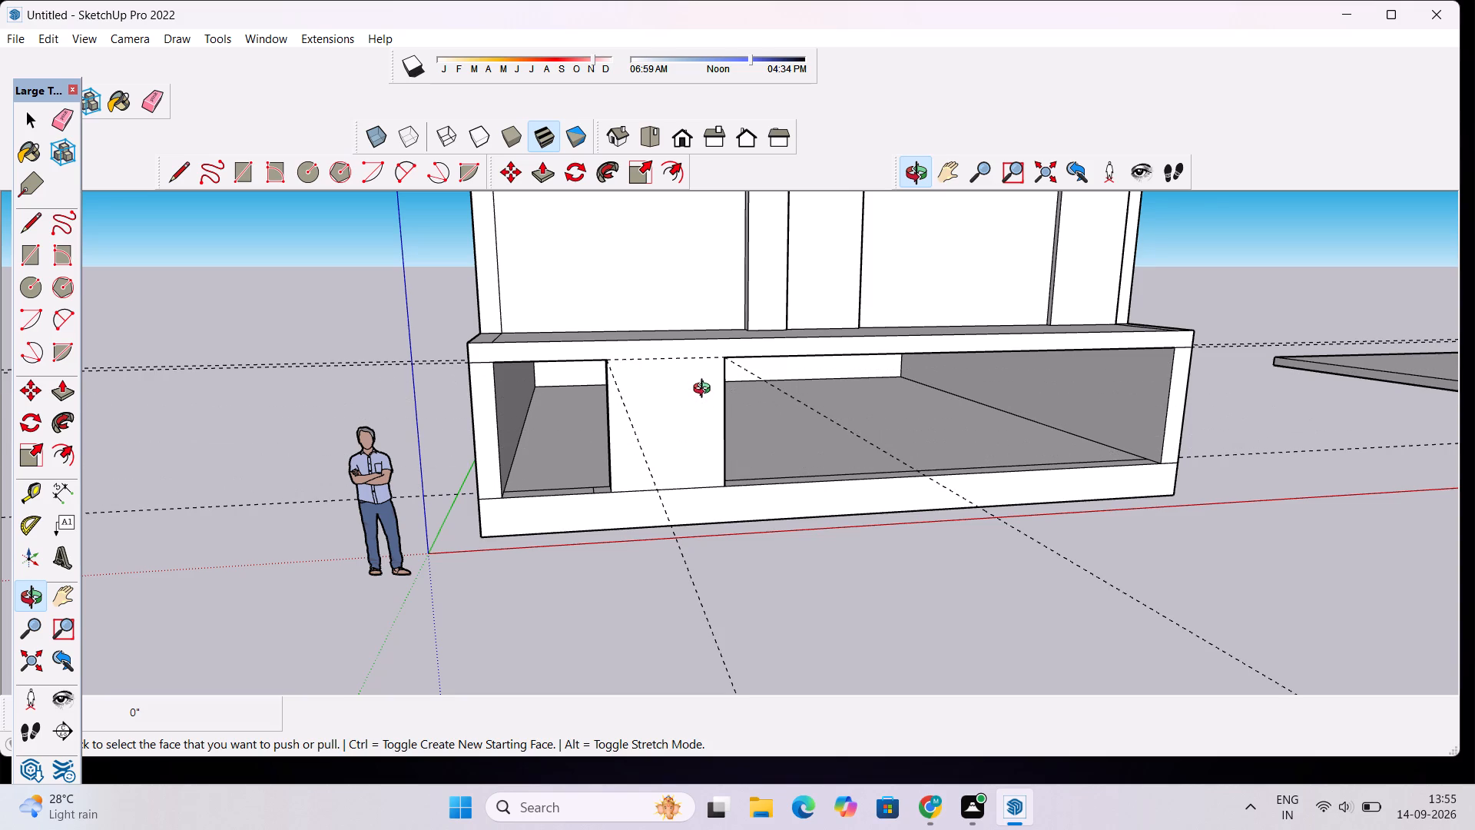
{"action": "key", "text": "ctrl+z"}
Lay a horizontal guide across the front block's top, level with the top corner of the wide opening.
{"action": "scroll", "coordinate": [690, 420], "scroll_direction": "up", "scroll_amount": 3}
{"action": "key", "text": "t"}
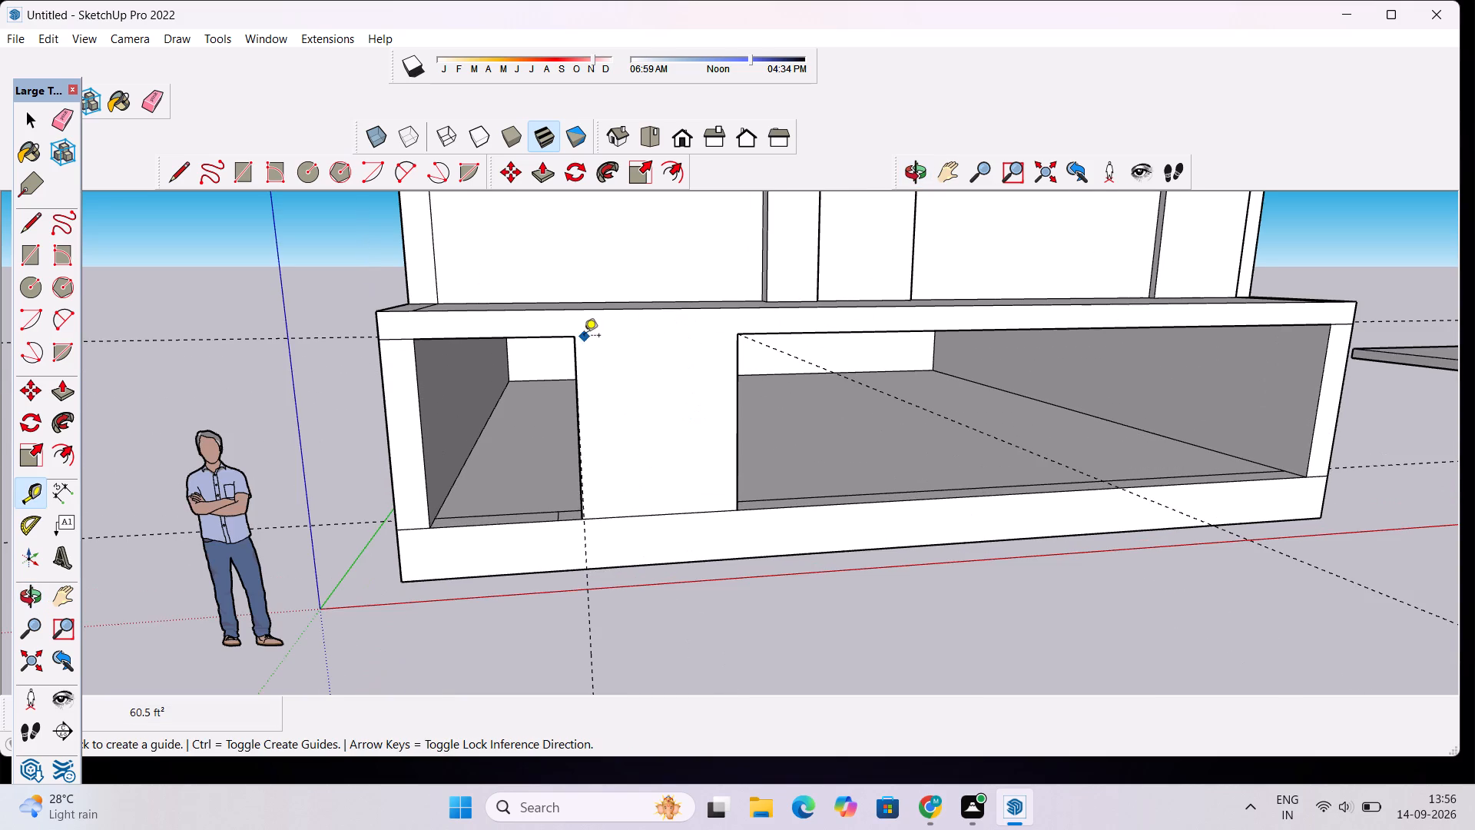
{"action": "left_click", "coordinate": [630, 308]}
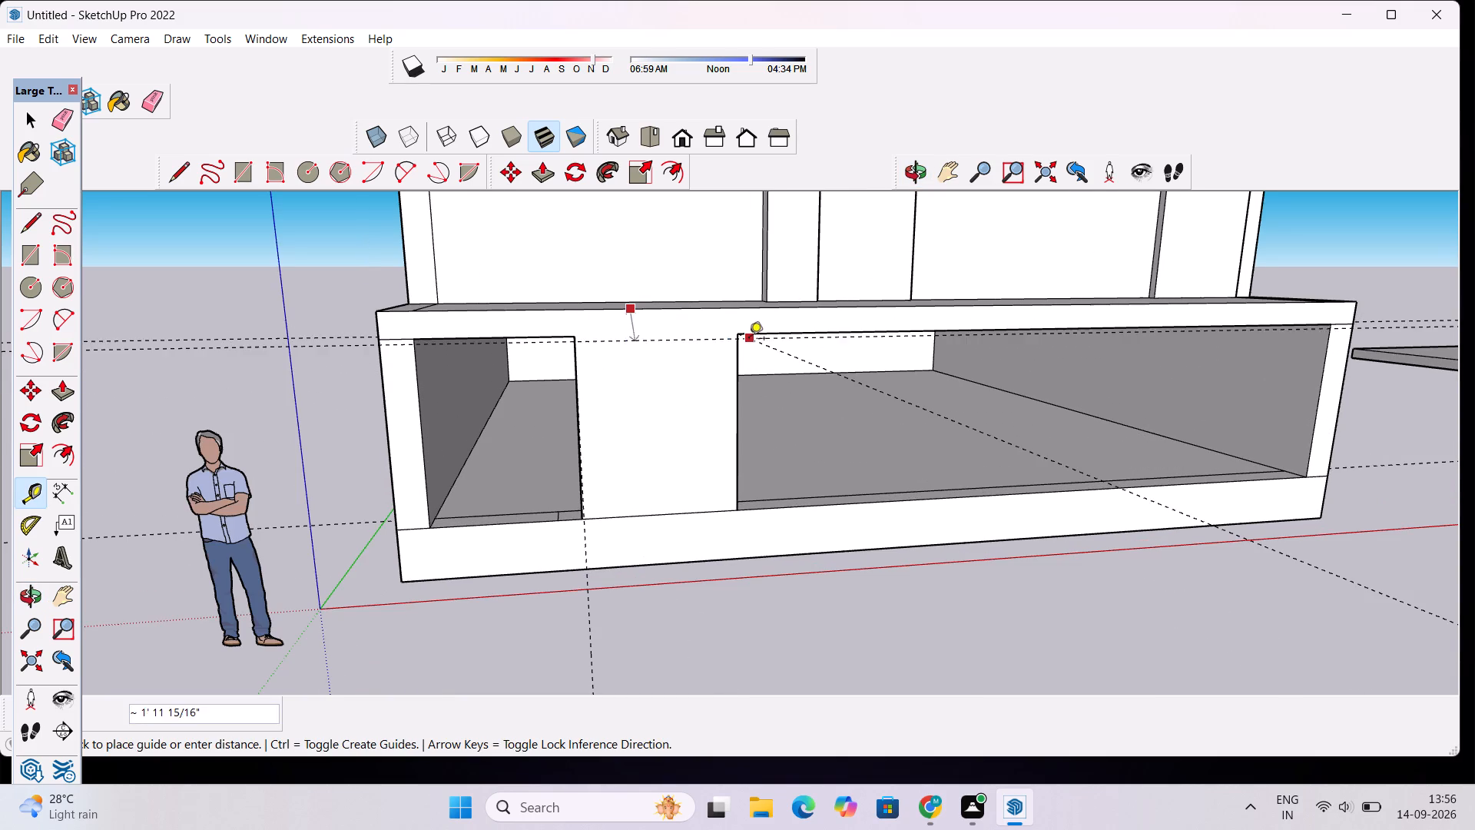
{"action": "left_click", "coordinate": [739, 333]}
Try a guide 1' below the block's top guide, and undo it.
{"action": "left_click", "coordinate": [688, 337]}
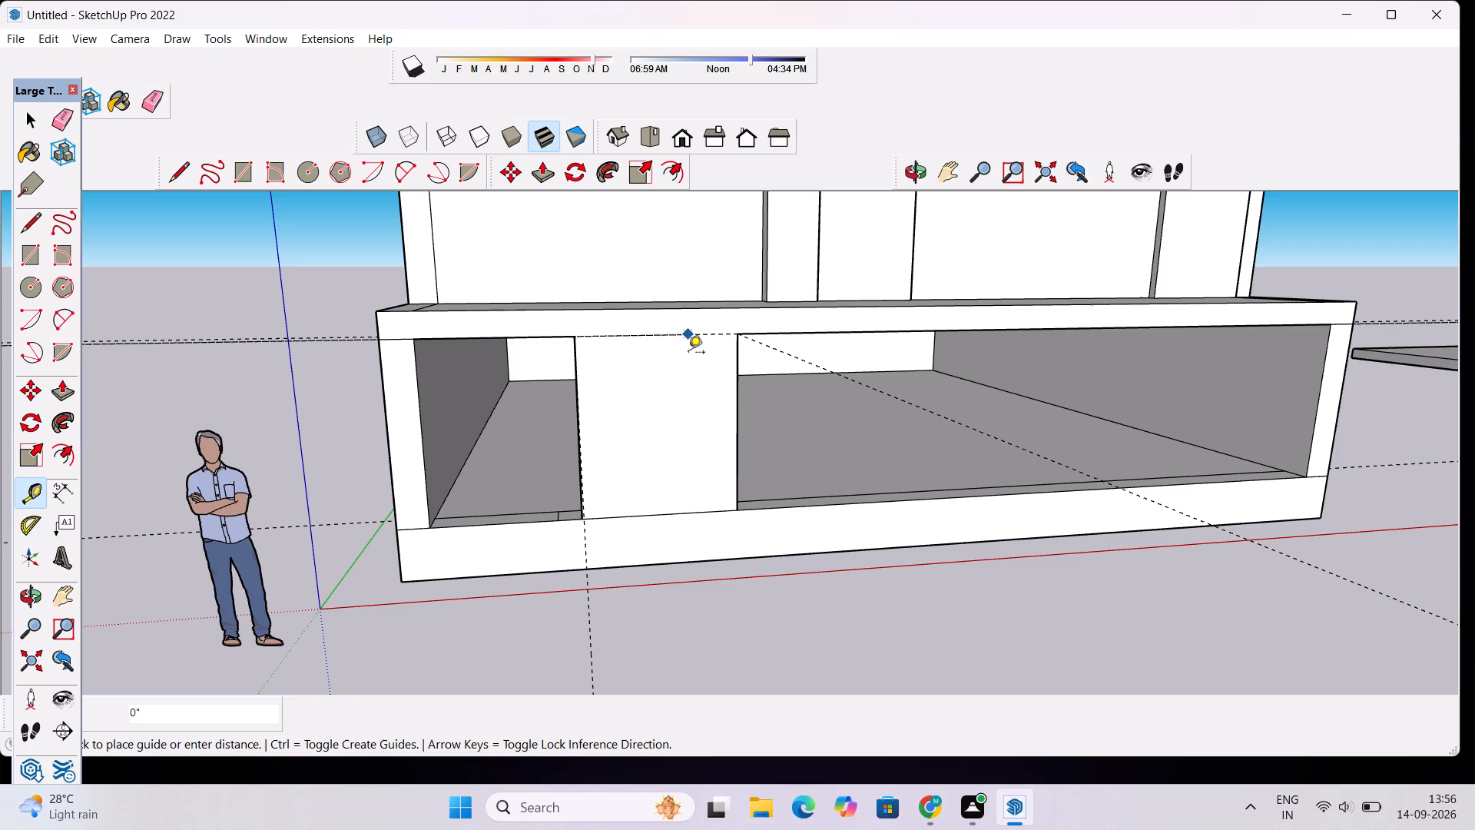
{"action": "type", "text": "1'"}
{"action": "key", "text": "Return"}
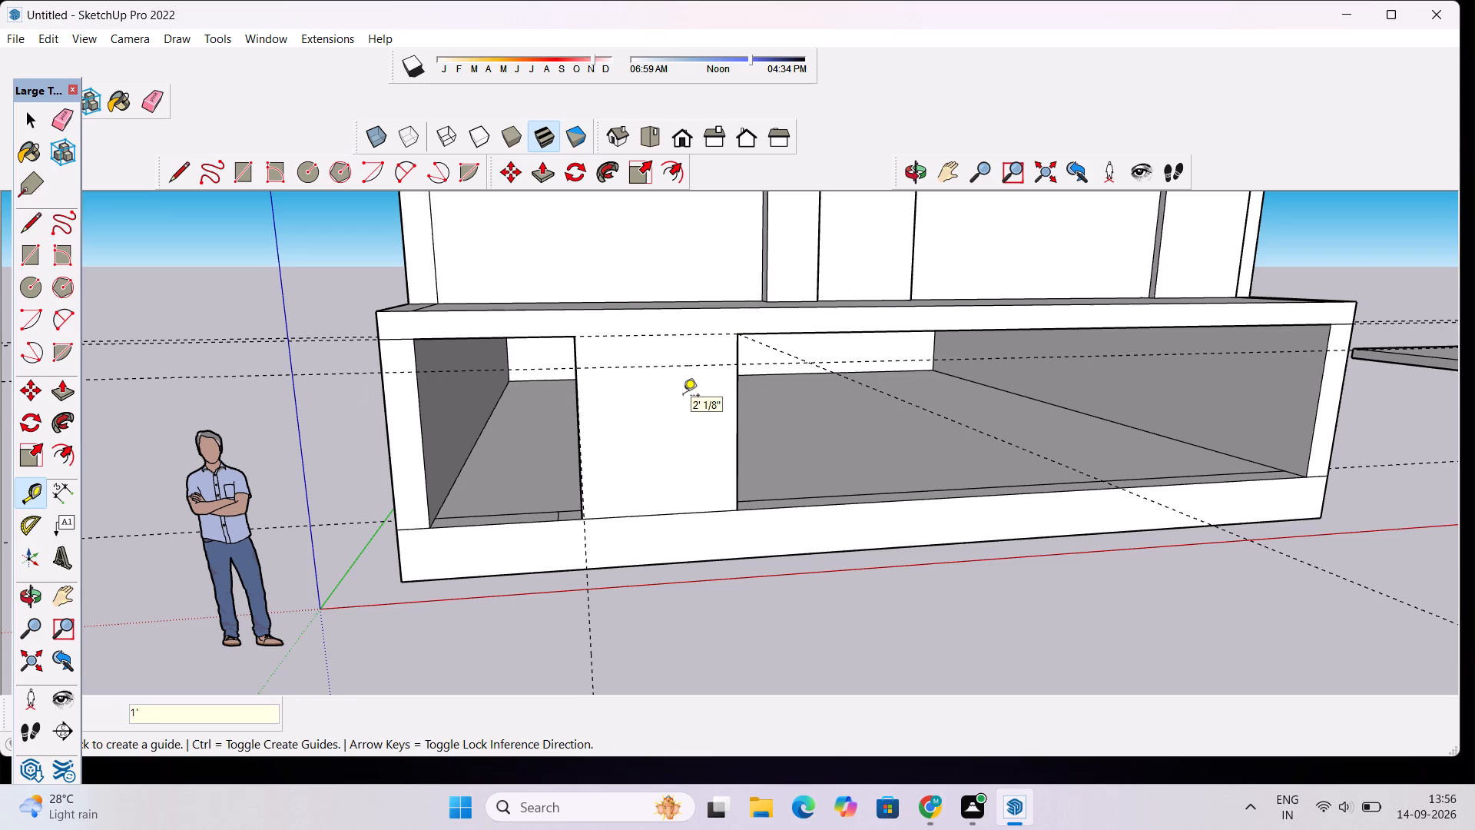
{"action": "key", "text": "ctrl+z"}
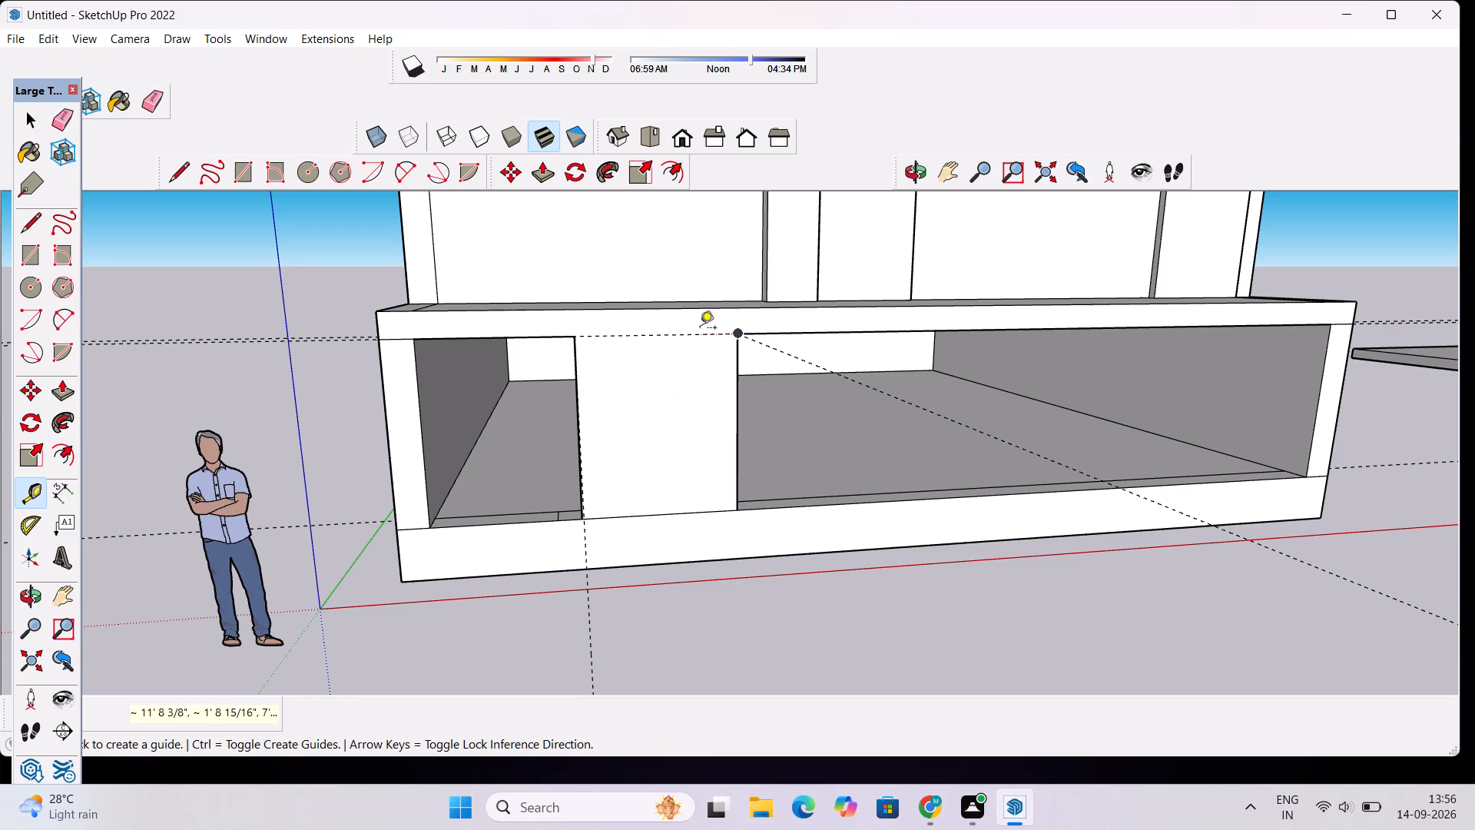
Lay three horizontal guides down the front block's face, each 1.5' below the previous one, starting from the top guide.
{"action": "left_click", "coordinate": [701, 337]}
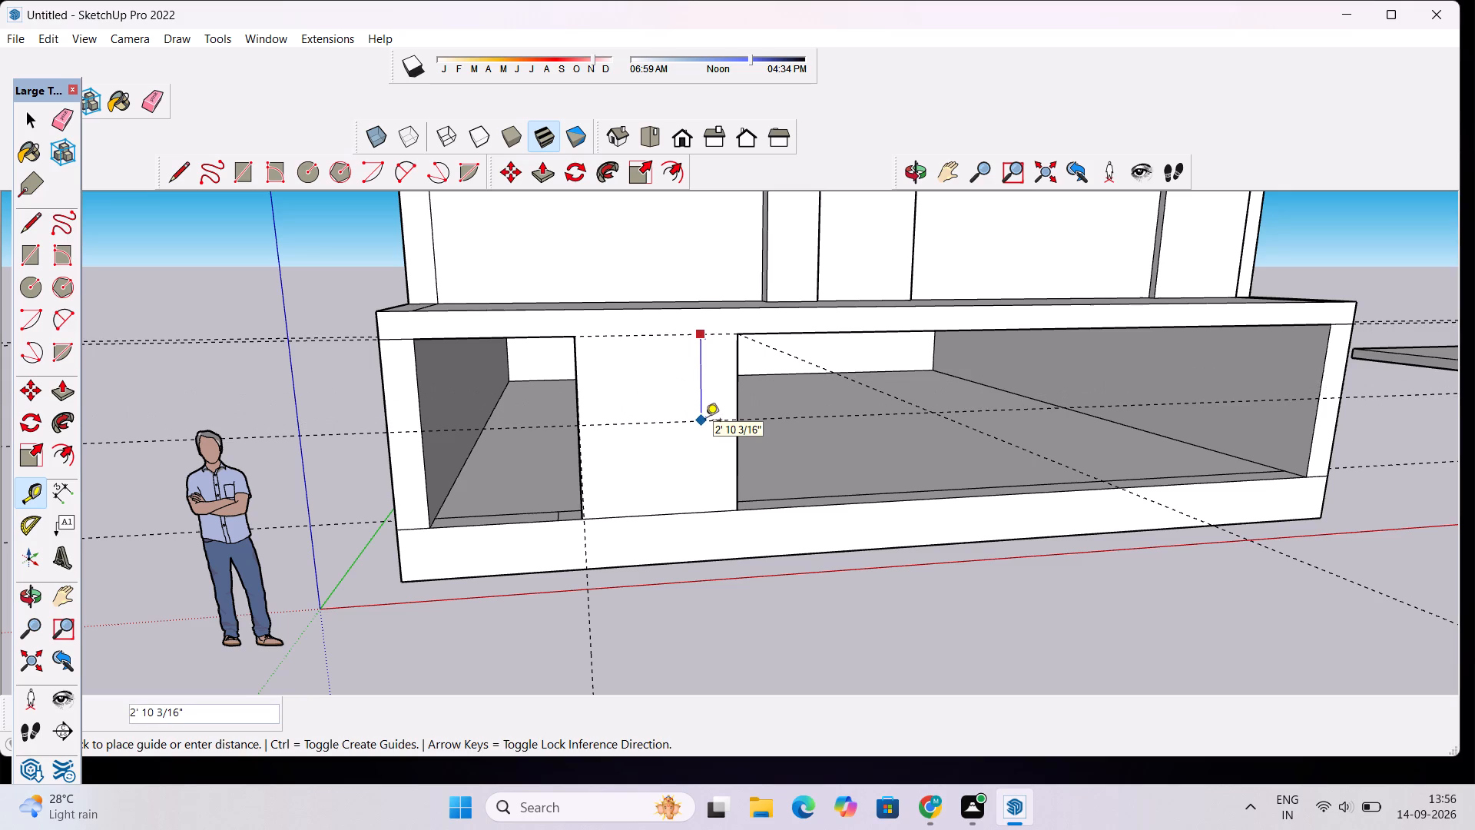
{"action": "type", "text": "1.5'"}
{"action": "key", "text": "Return"}
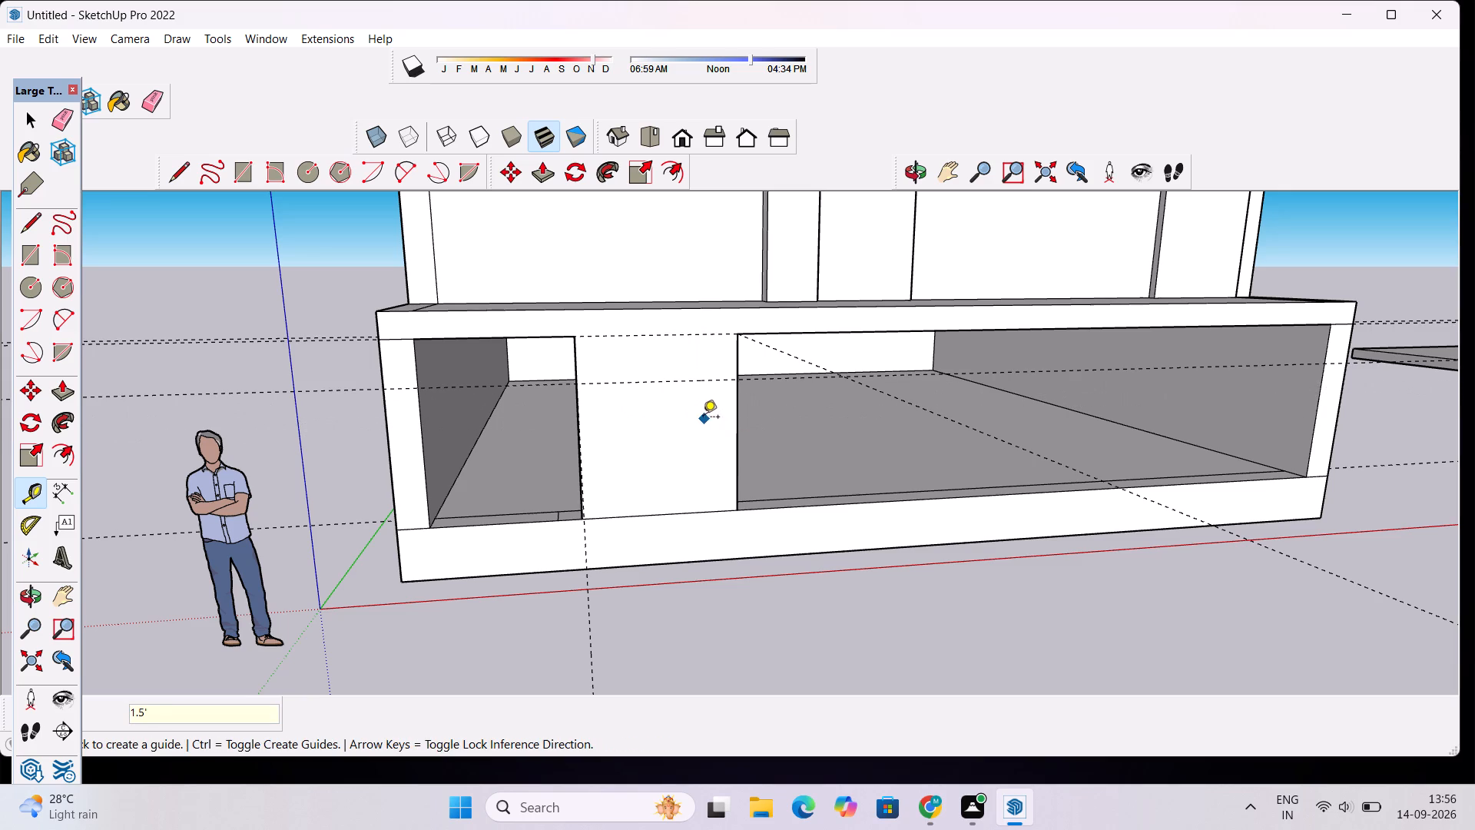
{"action": "left_click", "coordinate": [701, 386]}
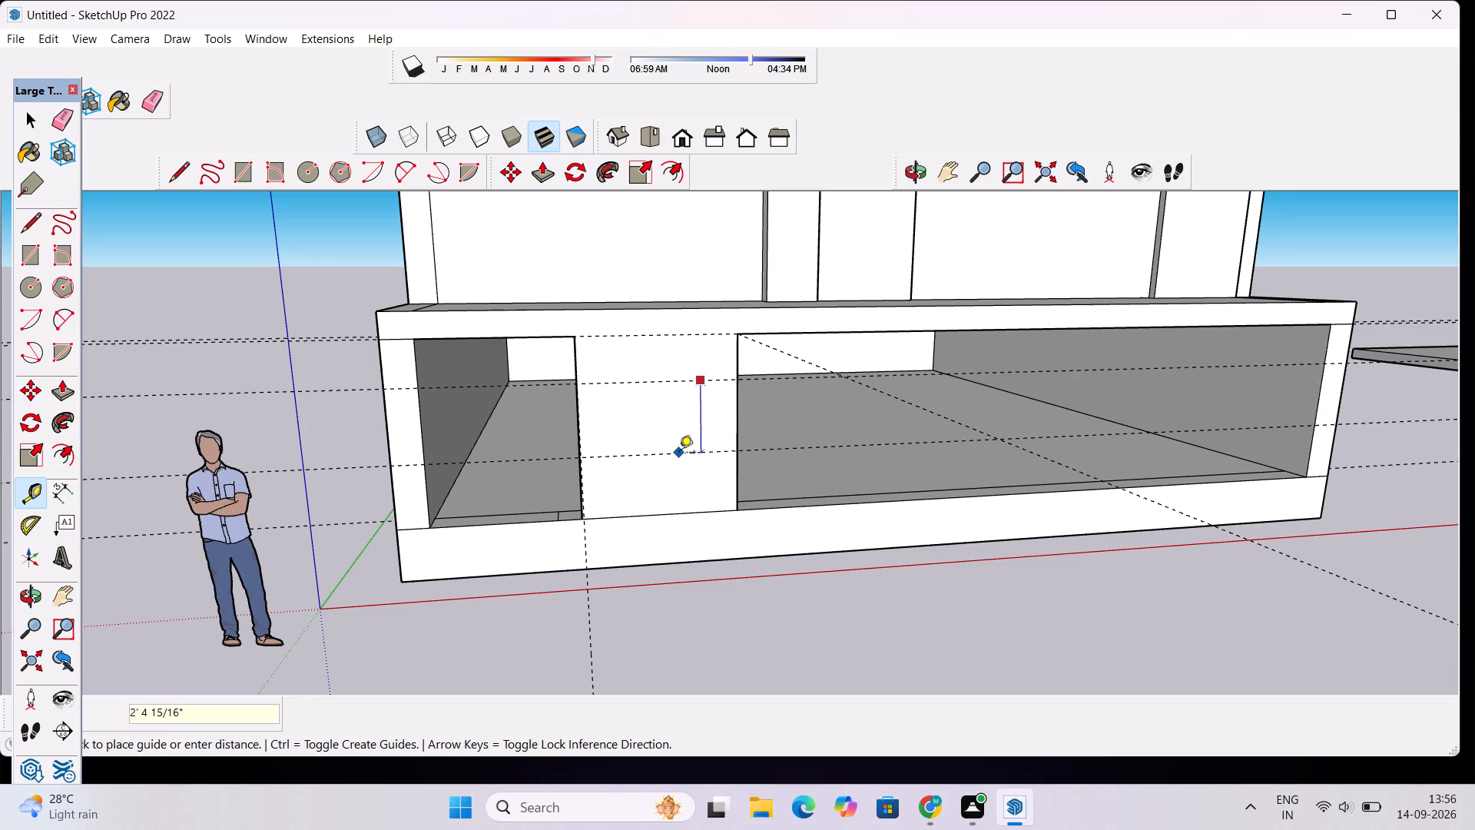
{"action": "type", "text": "1.5'"}
{"action": "key", "text": "Return"}
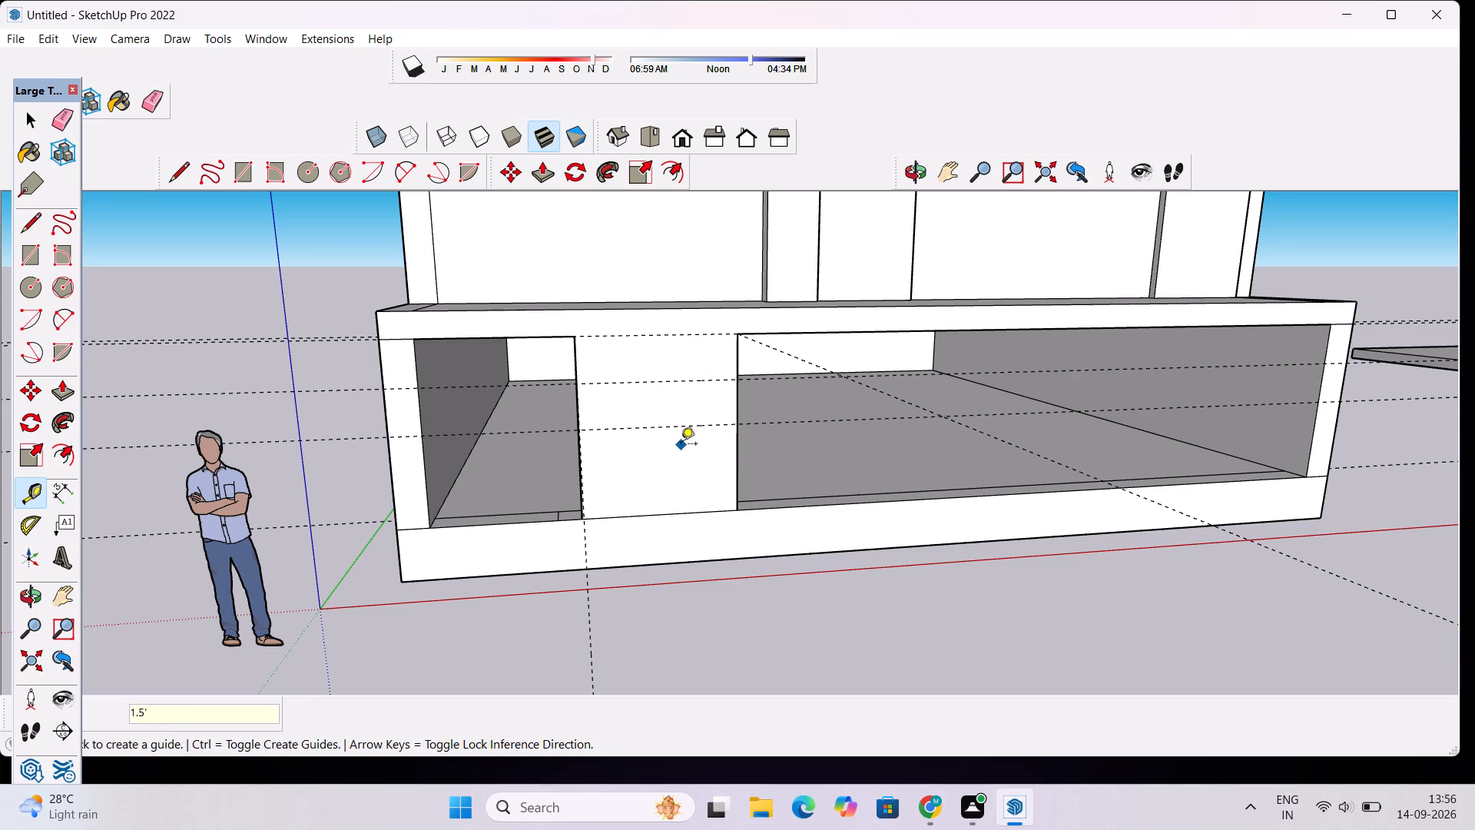
{"action": "left_click", "coordinate": [679, 429]}
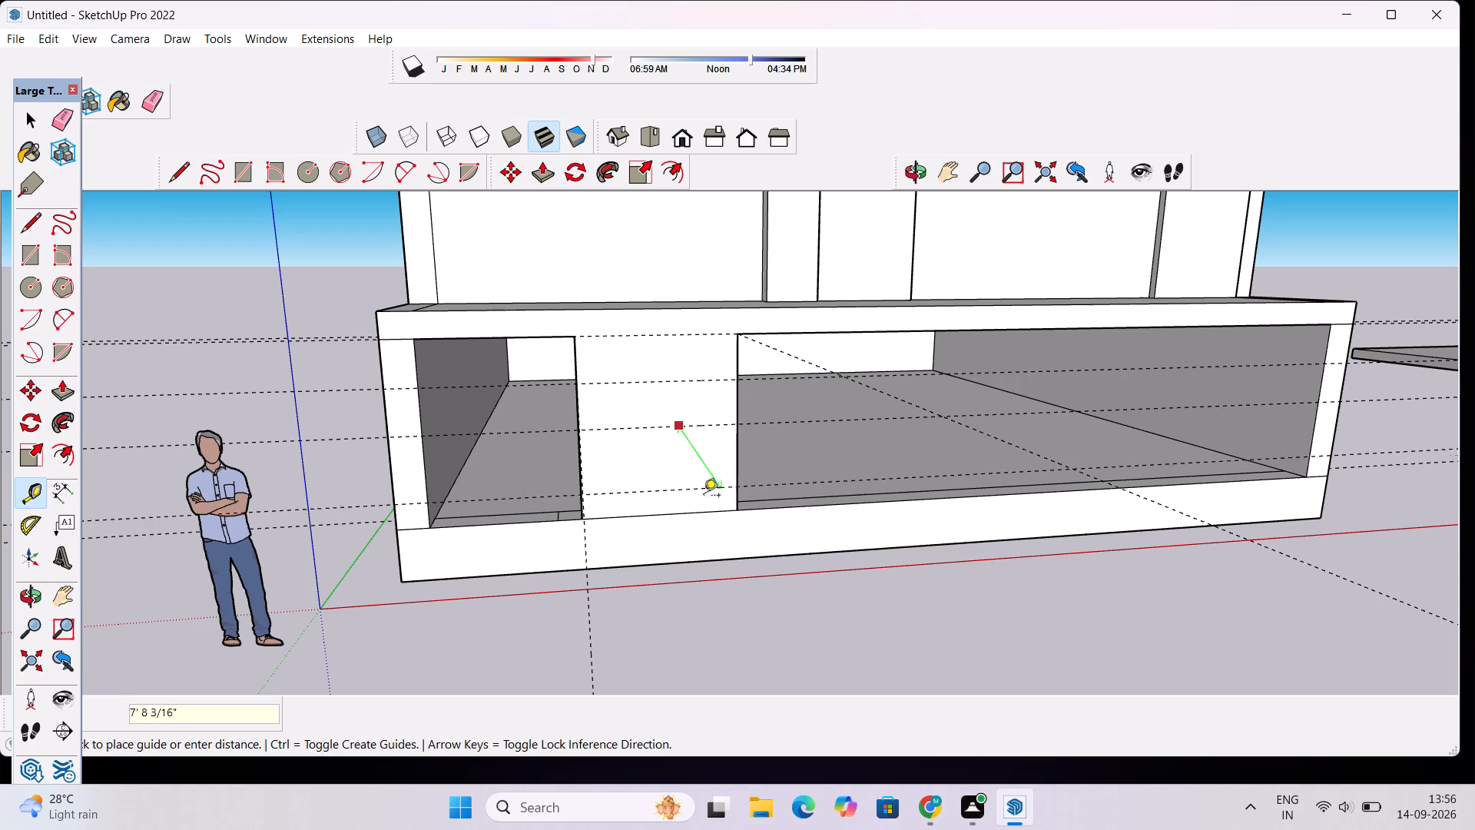
{"action": "type", "text": "1.5'"}
{"action": "key", "text": "Return"}
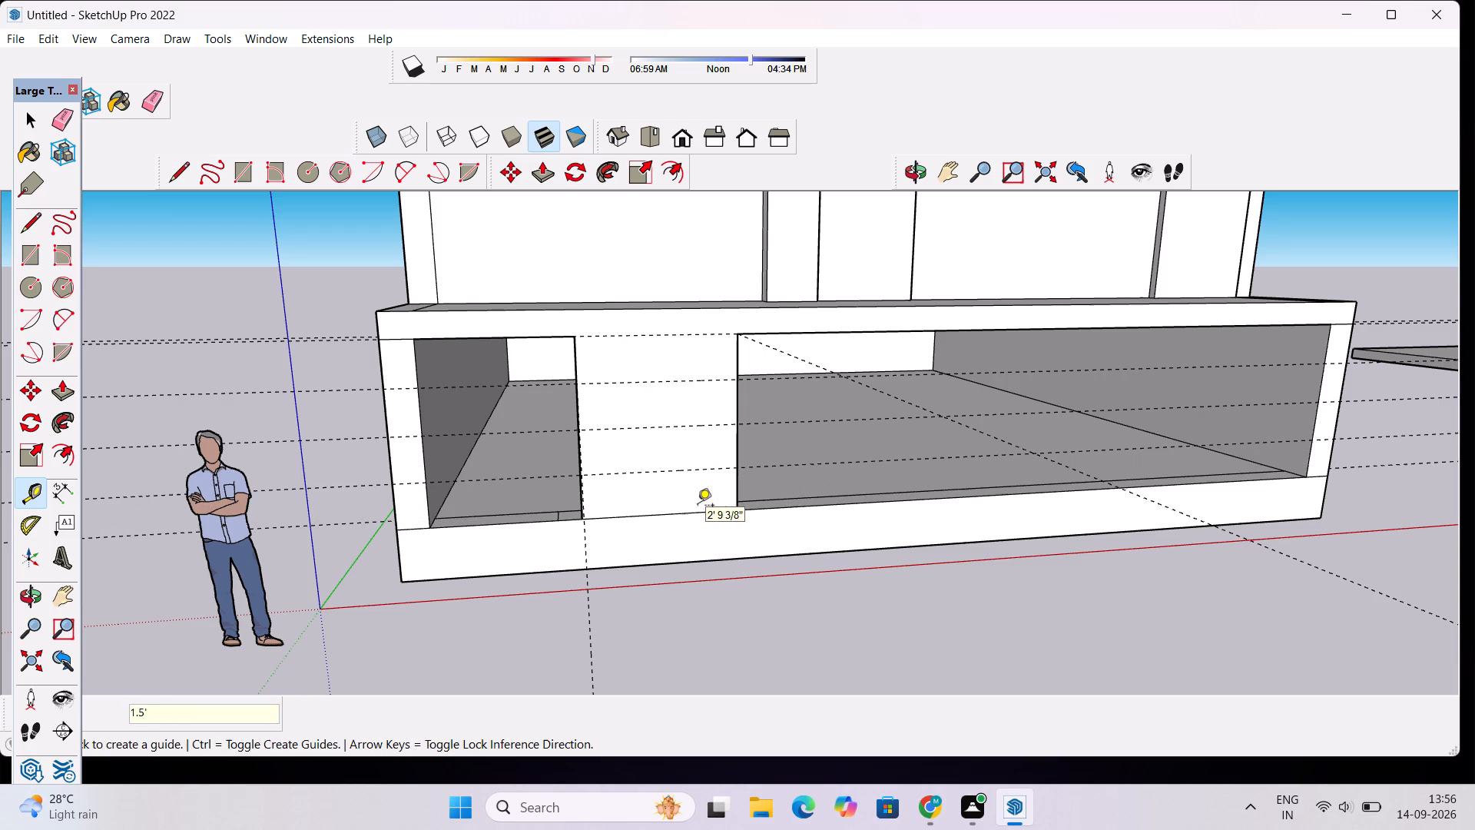
Draw four horizontal lines across the front block's face along the top guide and the three guides below it.
{"action": "key", "text": "space"}
{"action": "type", "text": "l"}
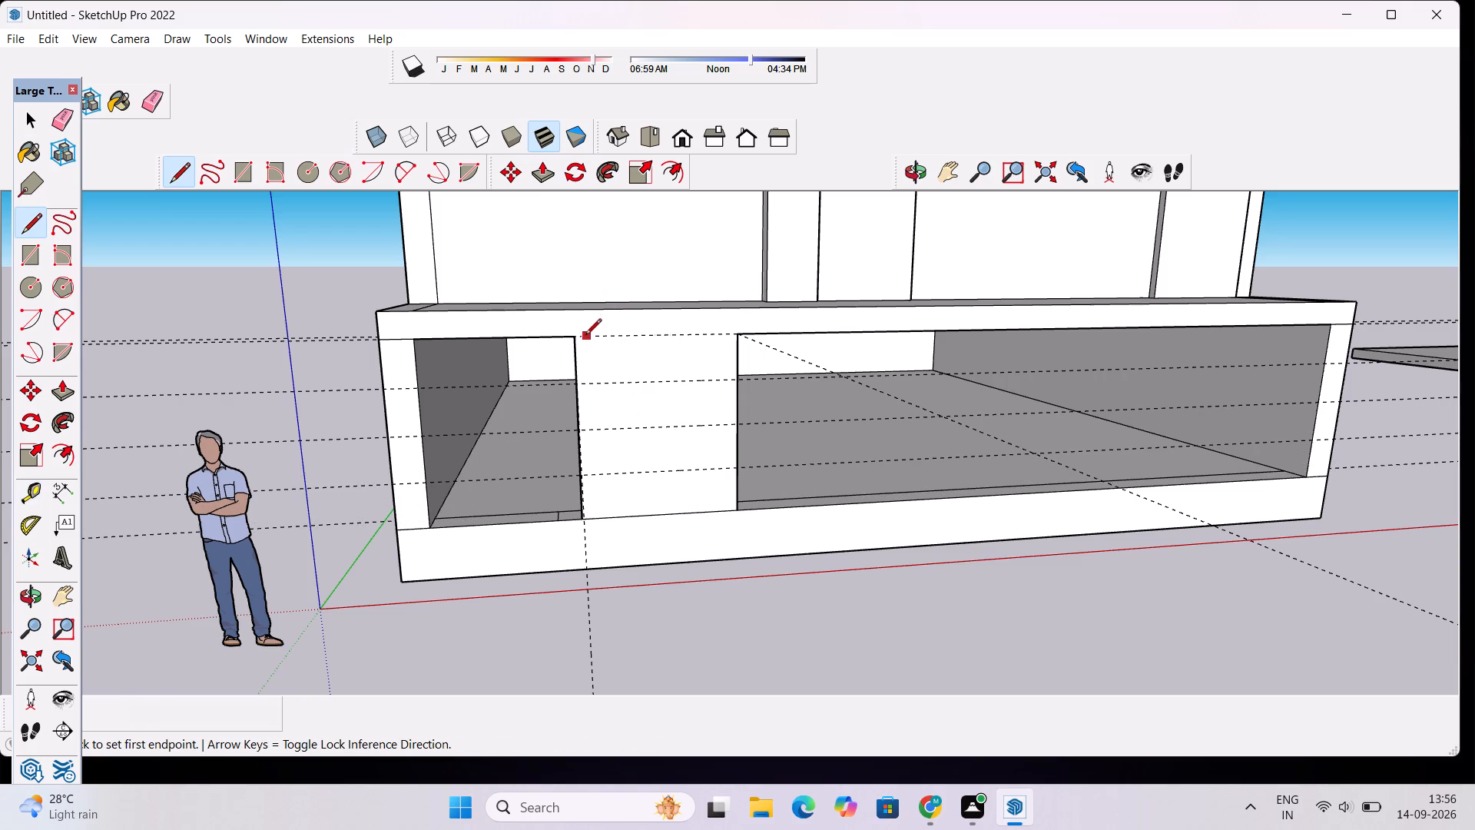
{"action": "left_click", "coordinate": [569, 337]}
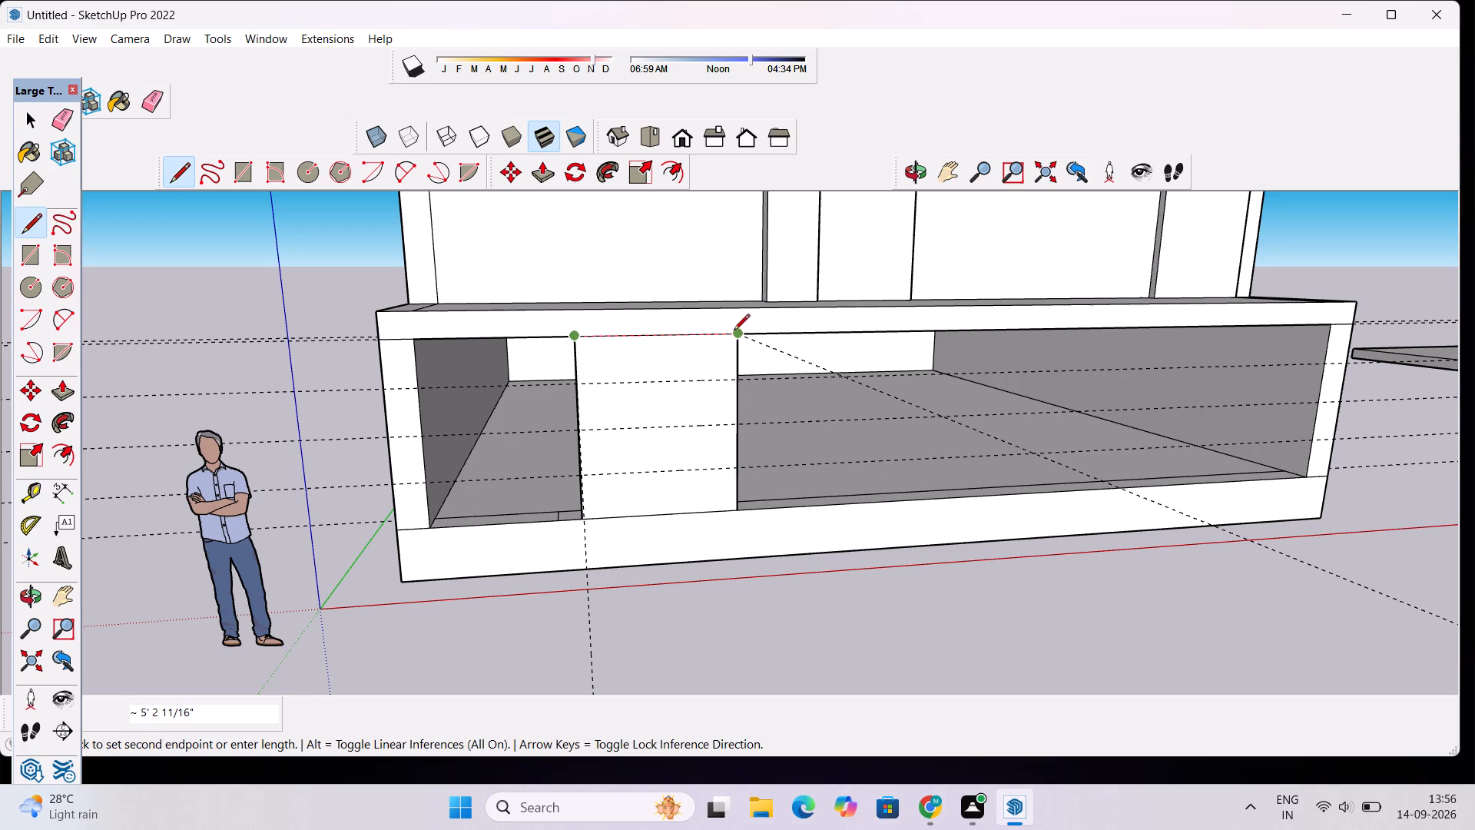
{"action": "left_click", "coordinate": [734, 331]}
{"action": "left_click", "coordinate": [581, 384]}
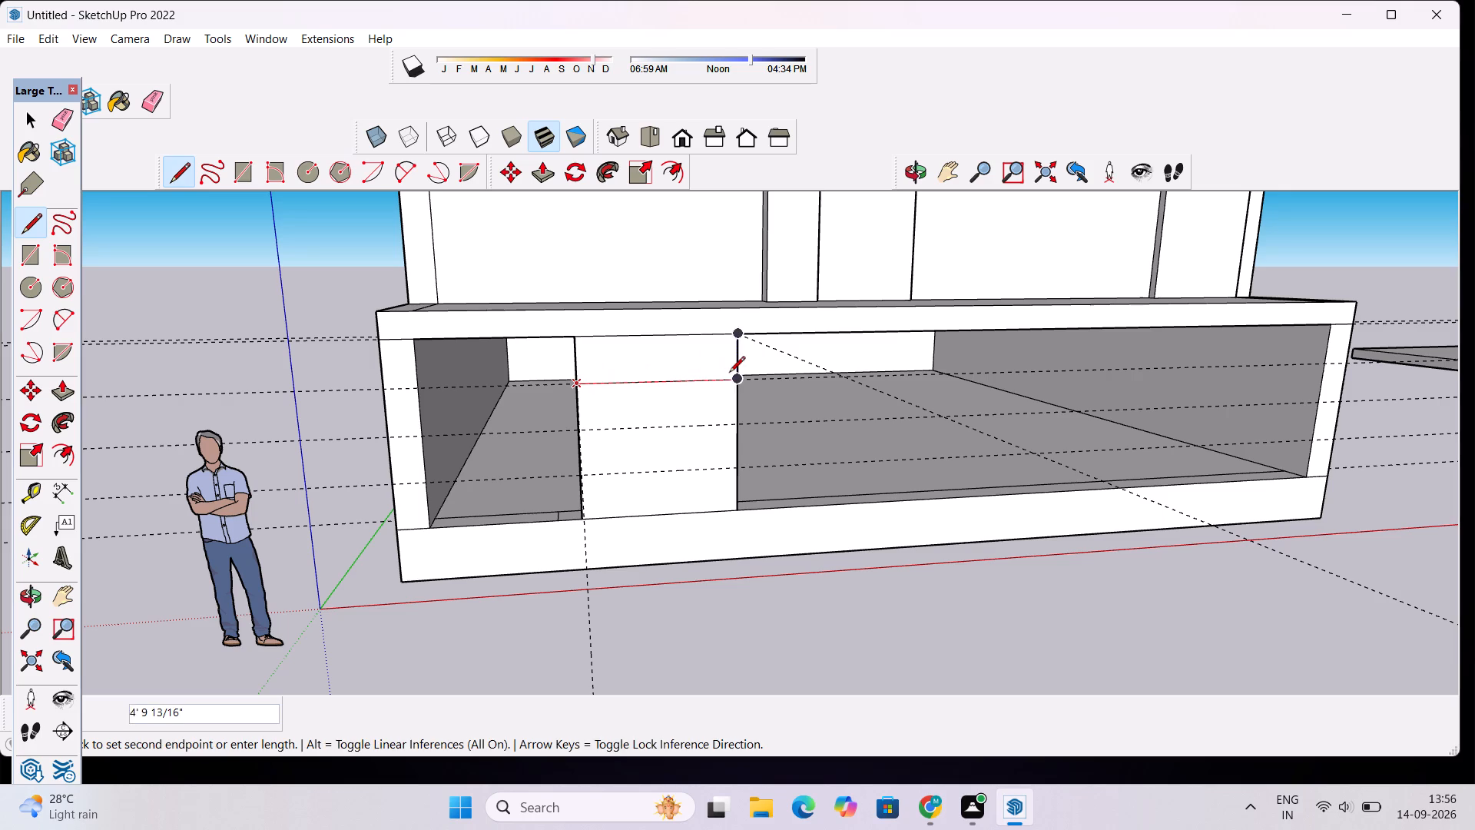
{"action": "left_click", "coordinate": [737, 382]}
{"action": "left_click", "coordinate": [582, 431]}
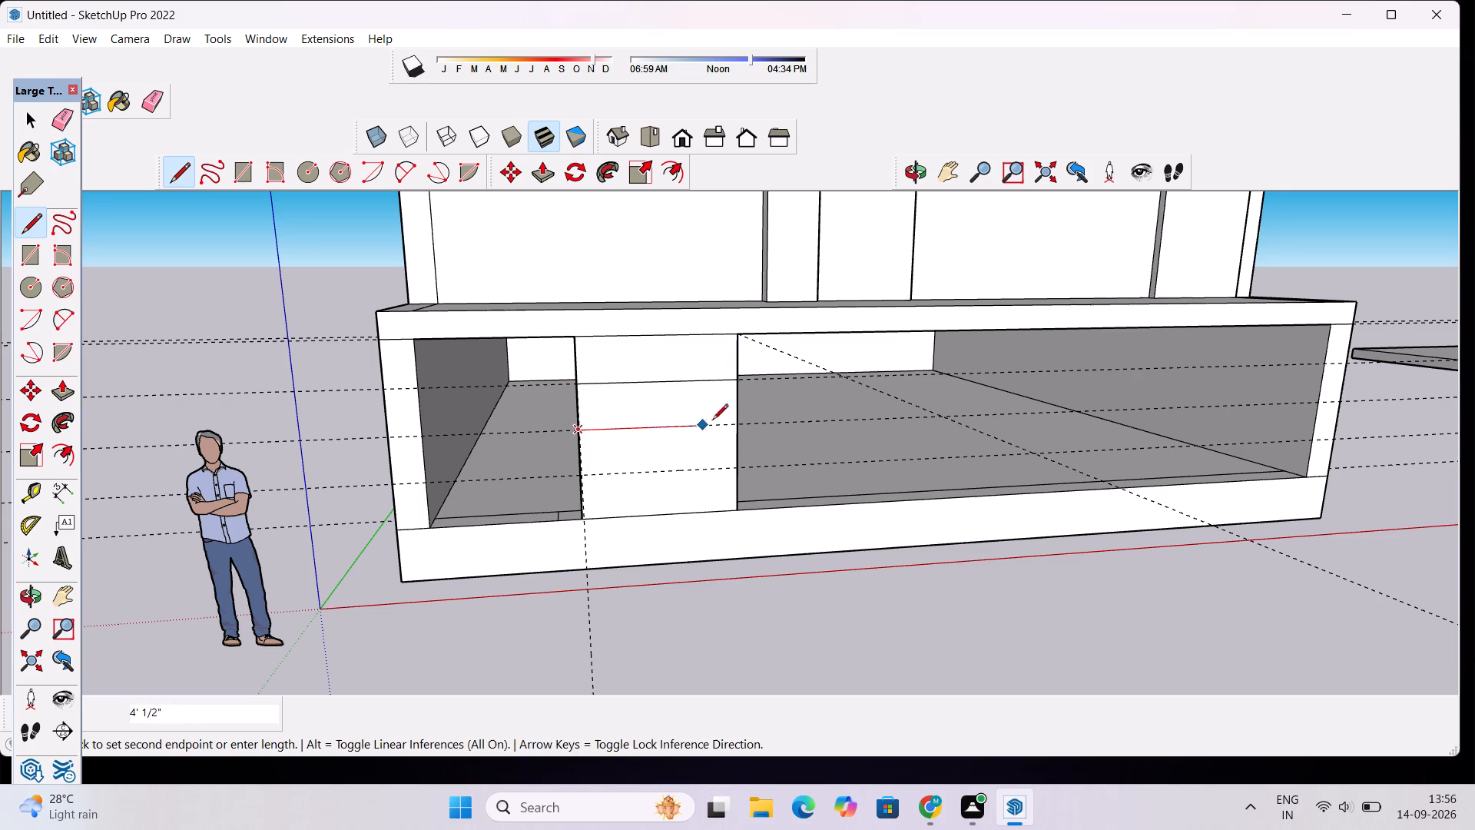
{"action": "left_click", "coordinate": [737, 422]}
{"action": "left_click", "coordinate": [584, 480]}
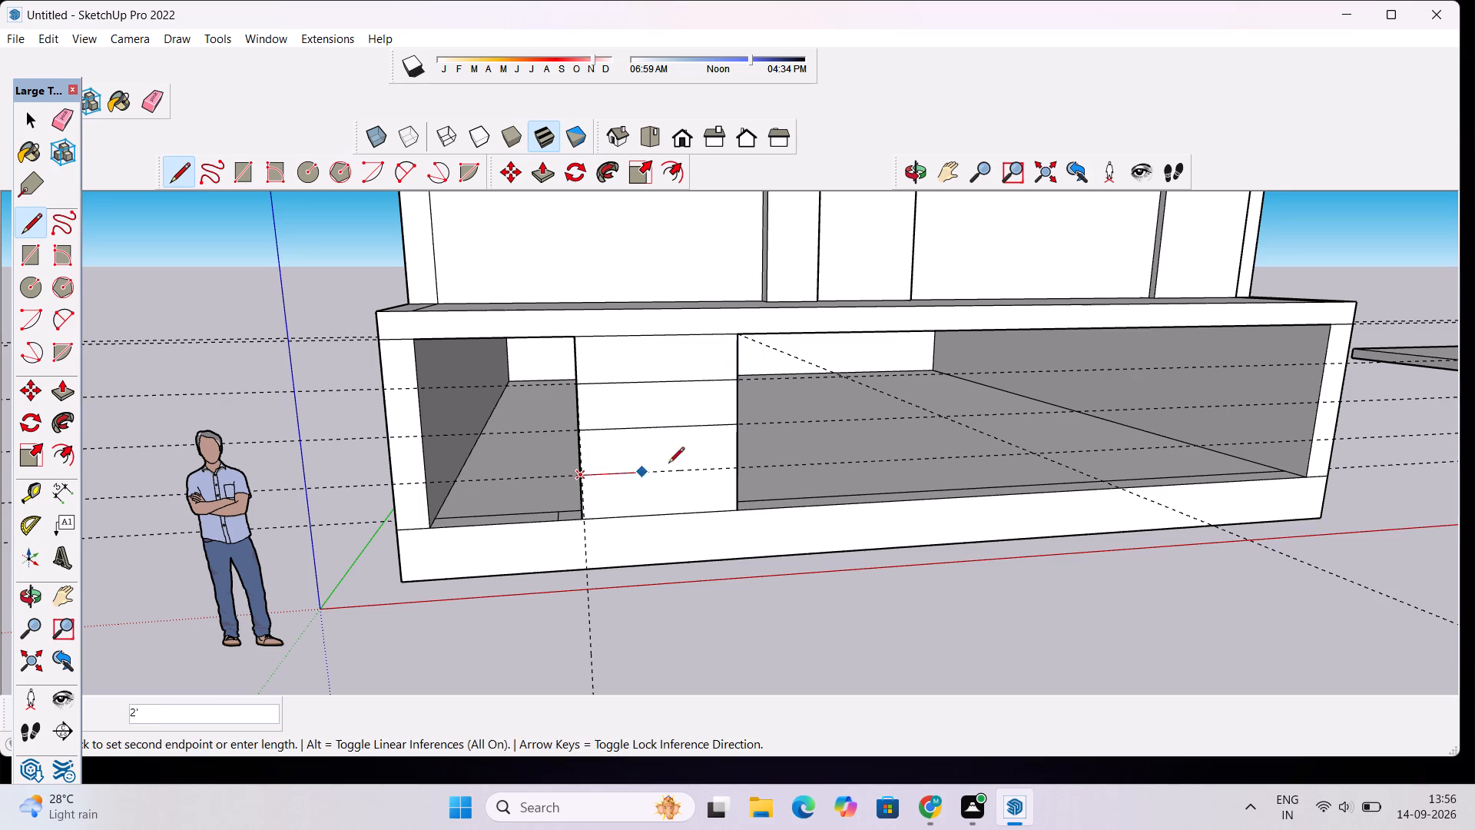
{"action": "left_click", "coordinate": [743, 459]}
{"action": "key", "text": "space"}
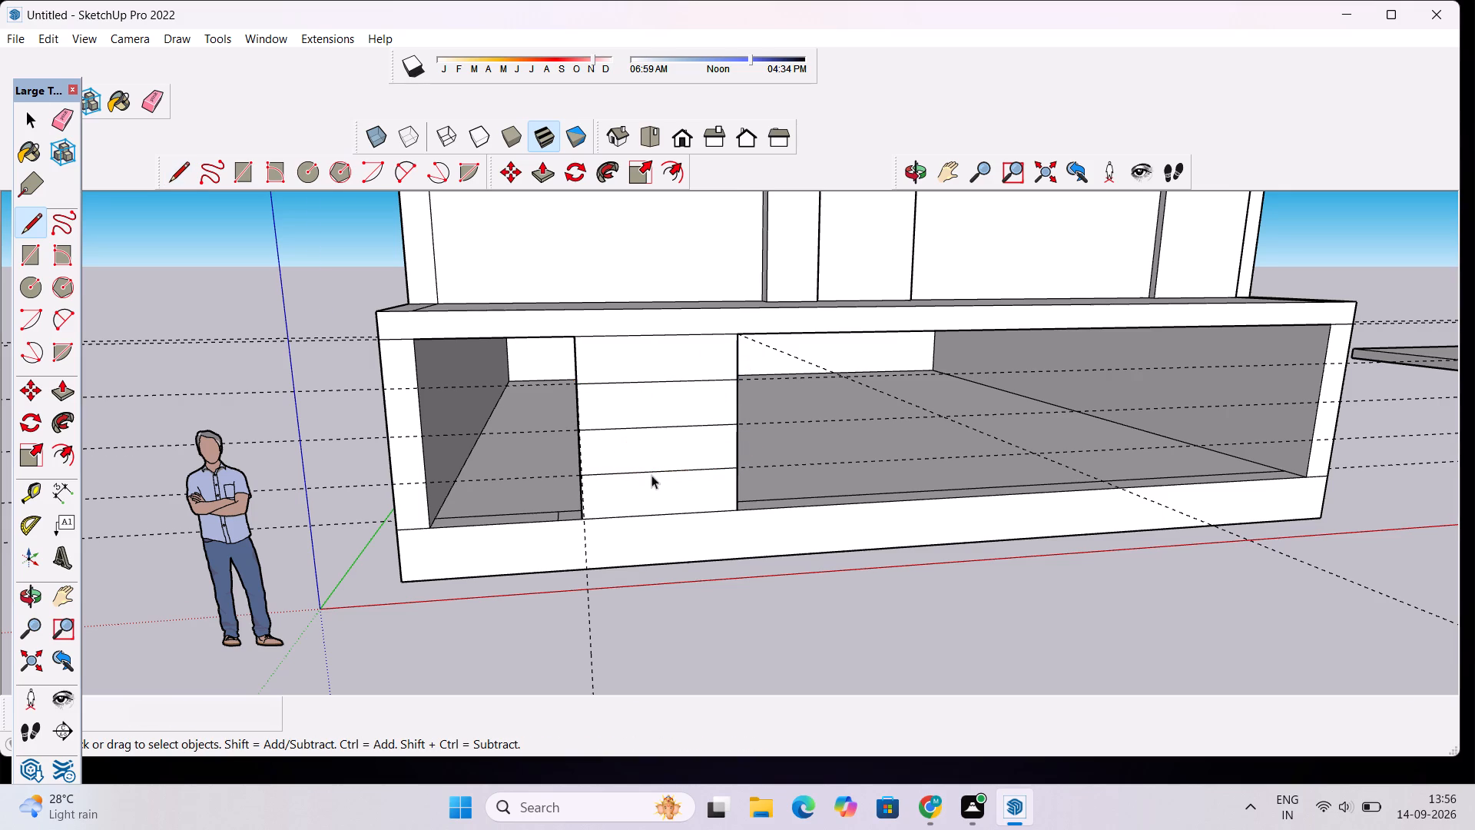
Push/Pull the front face of the base strip outward by 3'.
{"action": "scroll", "coordinate": [654, 483], "scroll_direction": "down", "scroll_amount": 2}
{"action": "key", "text": "p"}
{"action": "left_click", "coordinate": [686, 516]}
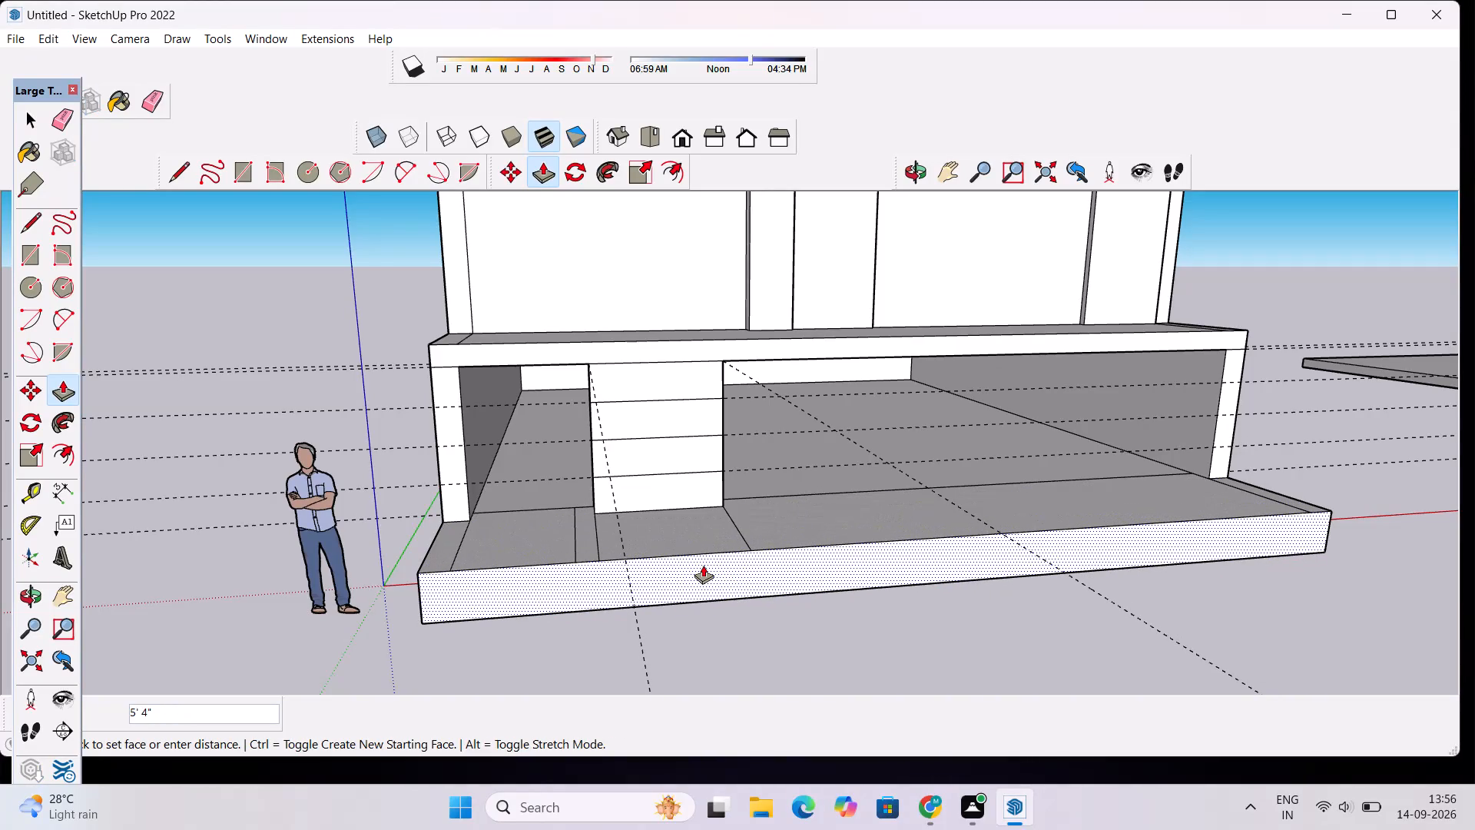
{"action": "type", "text": "3'"}
{"action": "key", "text": "Return"}
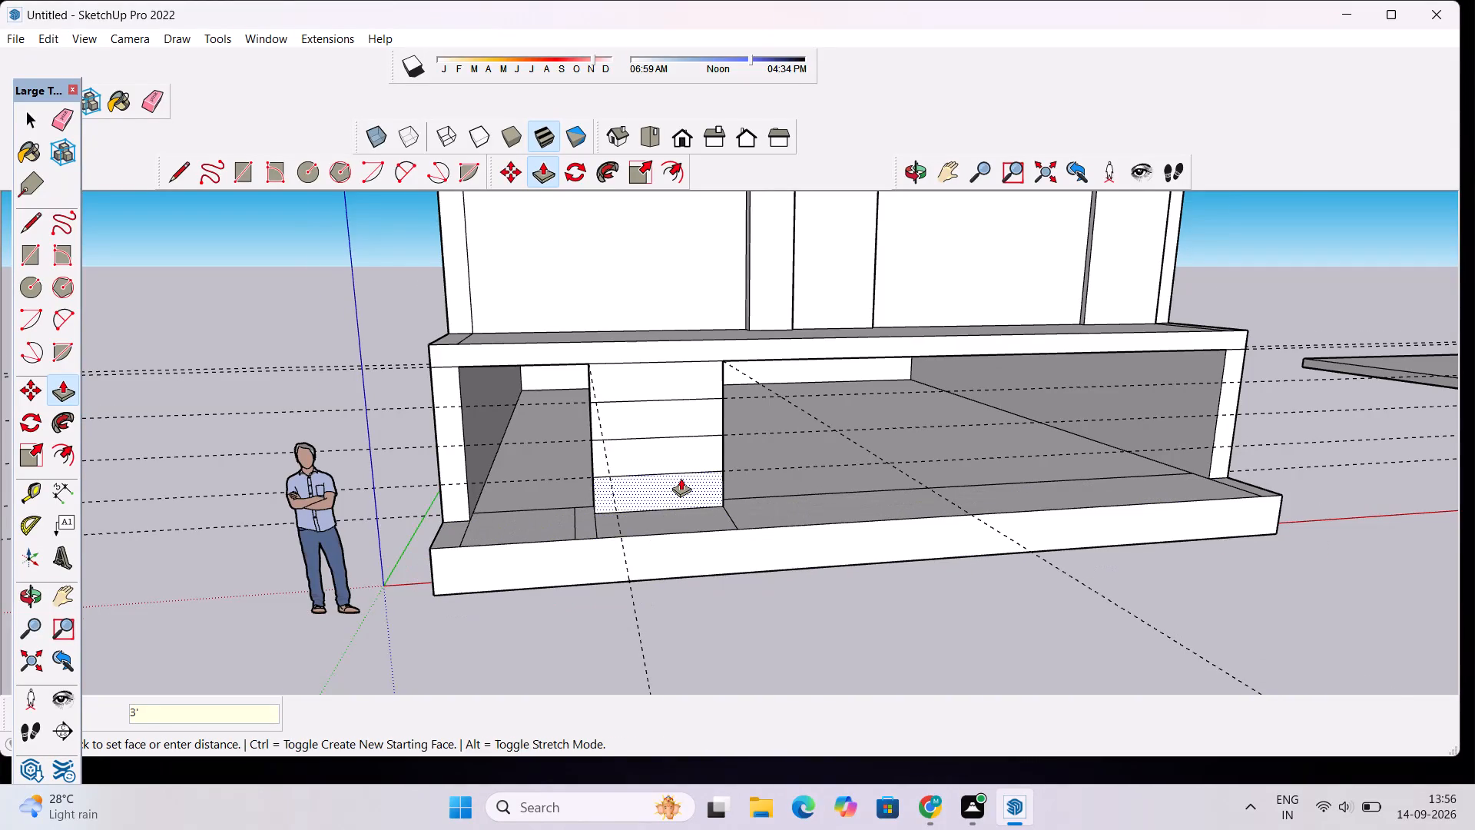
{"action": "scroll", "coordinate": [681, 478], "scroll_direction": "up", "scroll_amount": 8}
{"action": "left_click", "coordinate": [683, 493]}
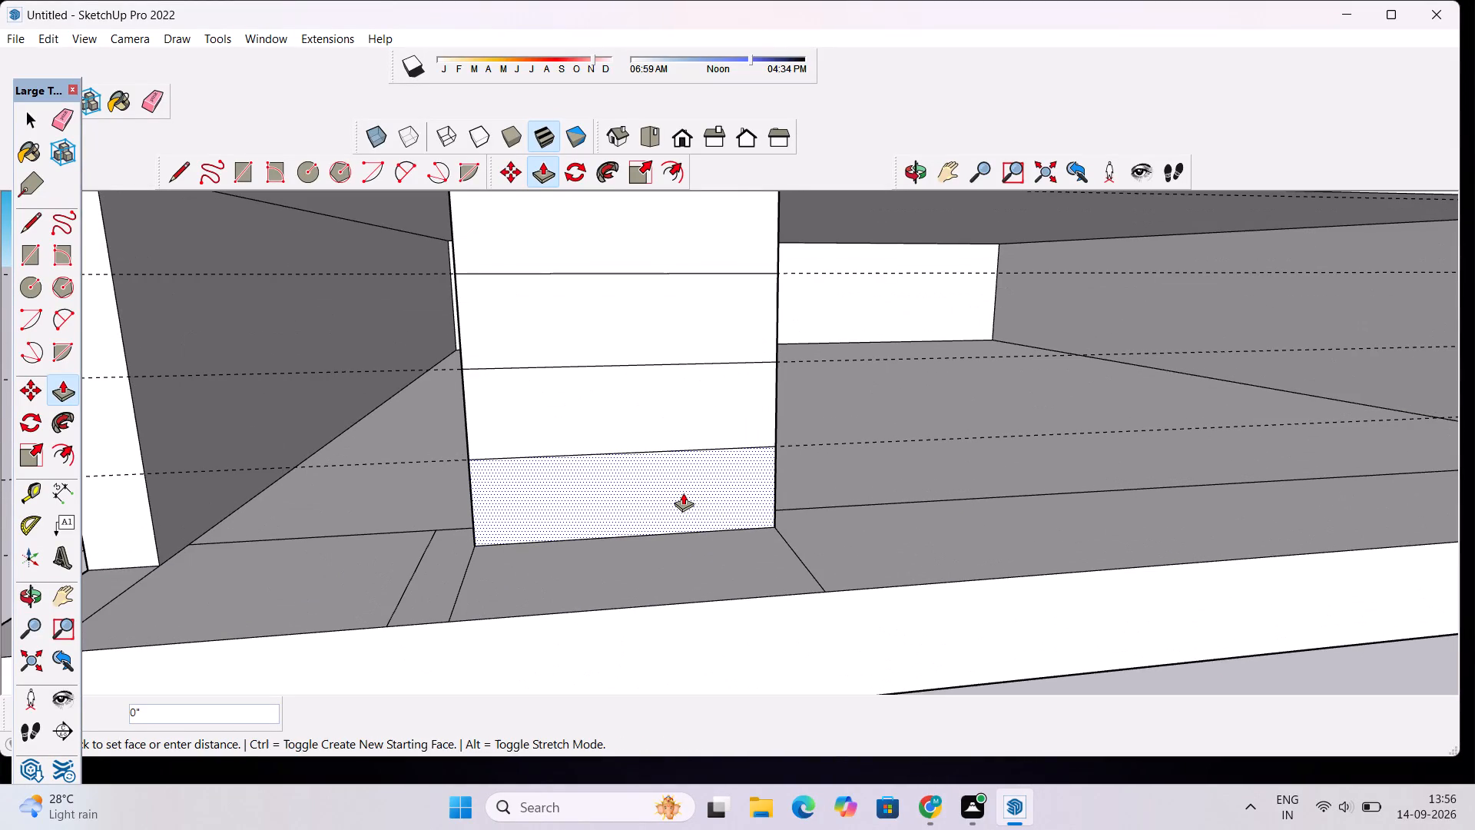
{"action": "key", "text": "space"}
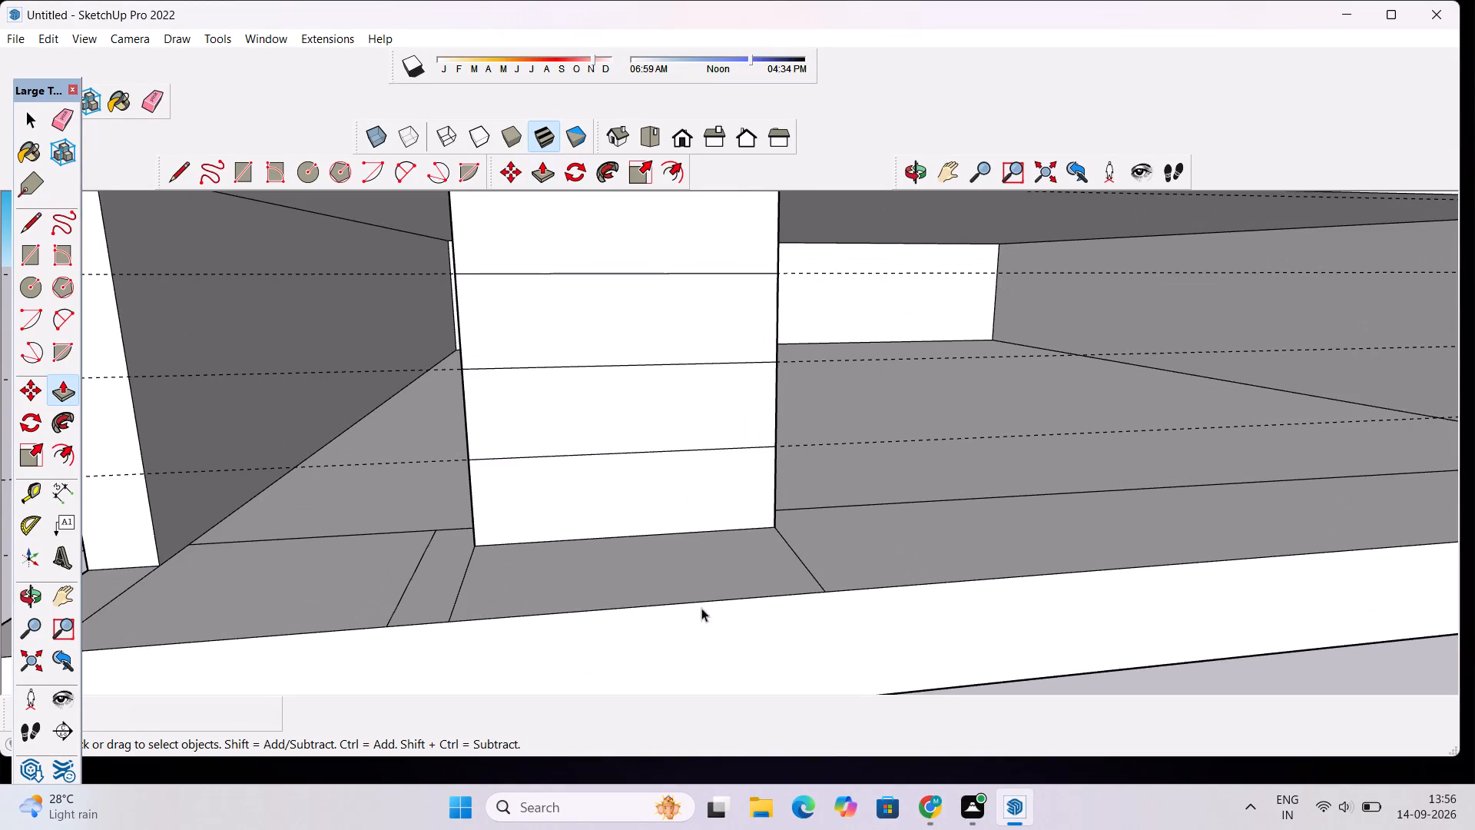
Push/Pull the base strip's front face outward by a further 2'.
{"action": "scroll", "coordinate": [701, 527], "scroll_direction": "down", "scroll_amount": 5}
{"action": "left_click", "coordinate": [729, 603]}
{"action": "key", "text": "p"}
{"action": "left_click", "coordinate": [729, 603]}
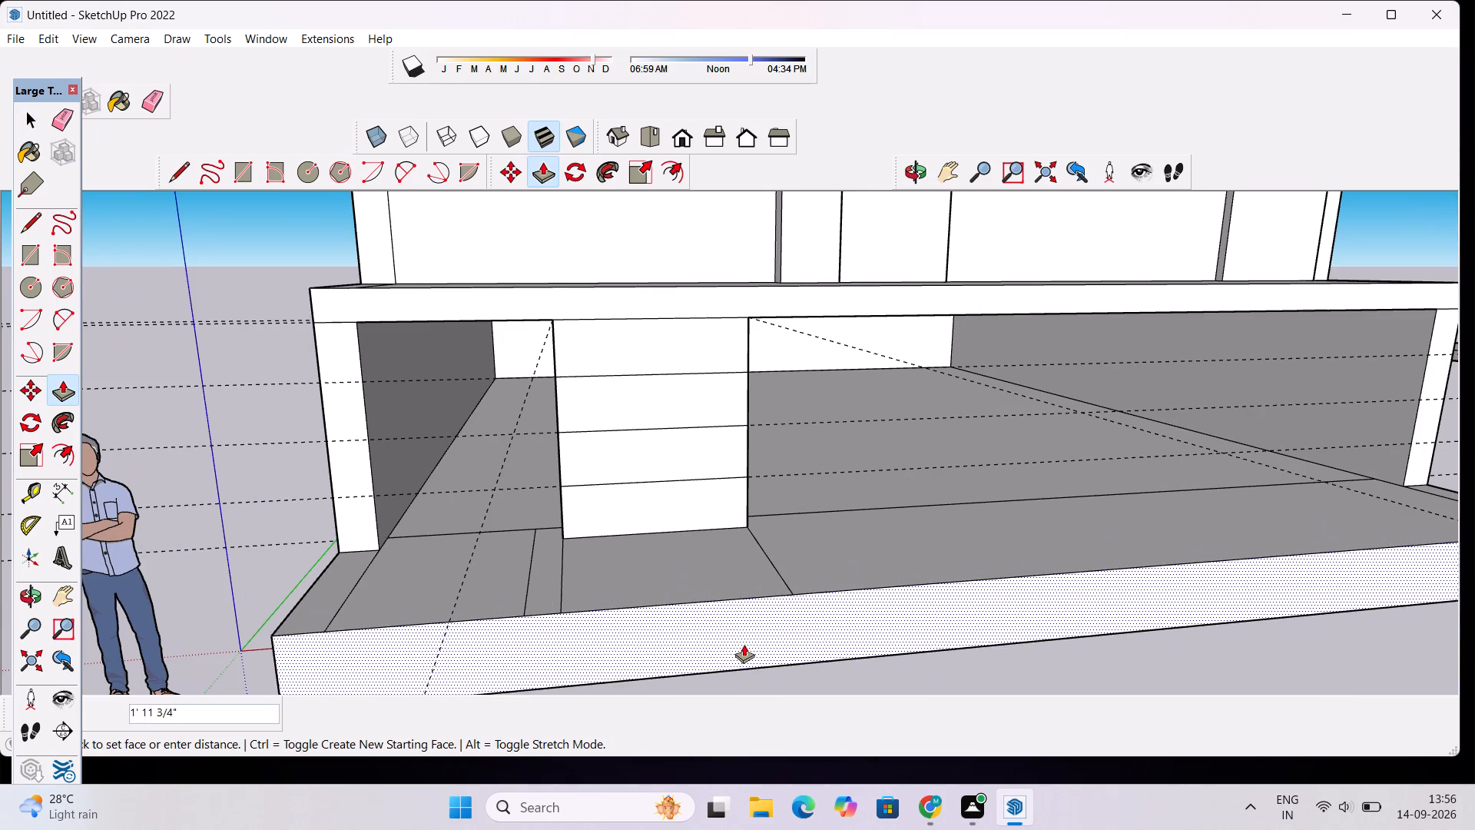
{"action": "type", "text": "2'"}
{"action": "key", "text": "Return"}
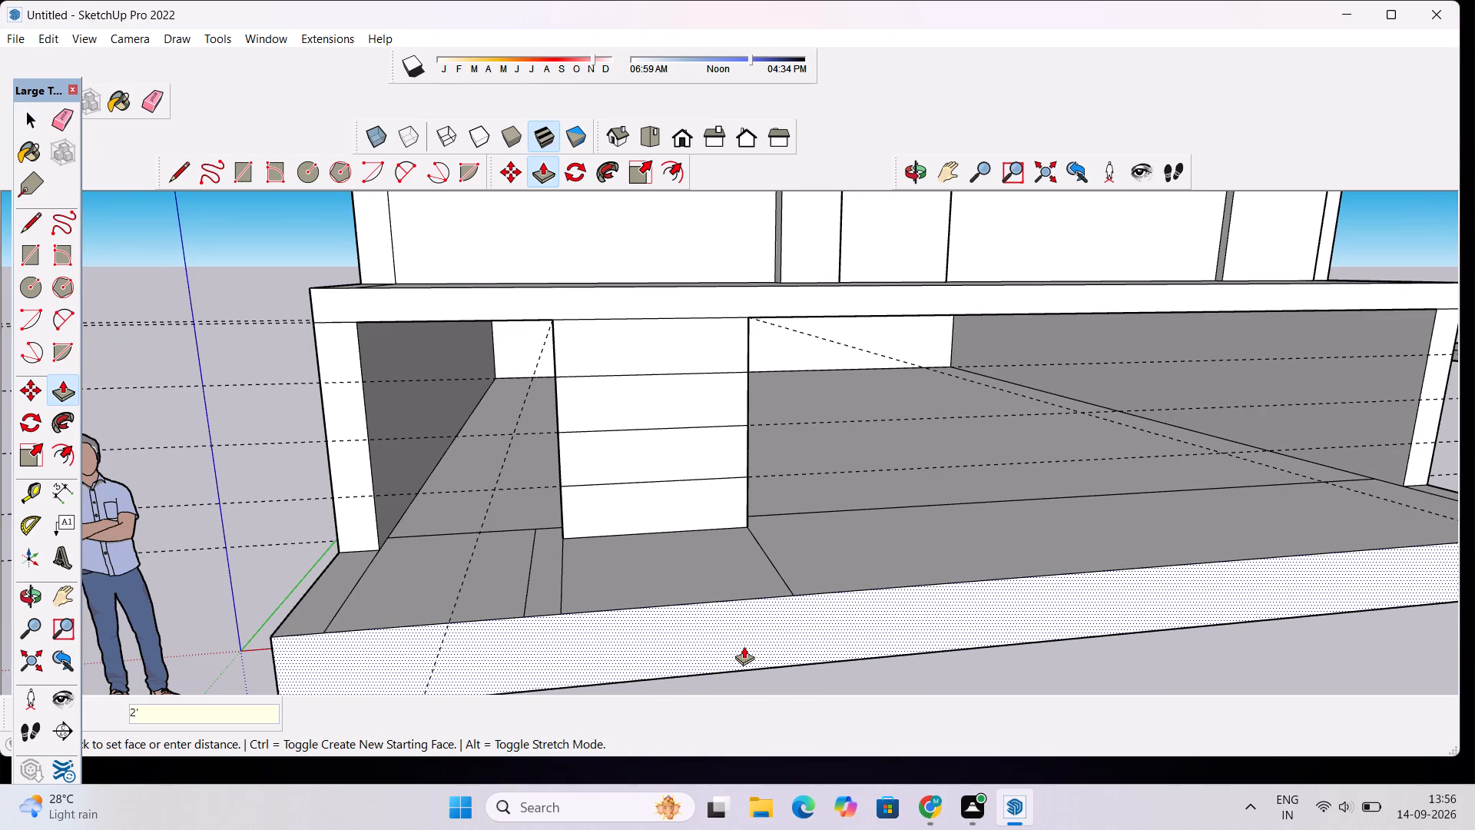
Push/Pull the lowest panel of the front block outward about 3' 9" to form the bottom stair step.
{"action": "key", "text": "space"}
{"action": "left_click", "coordinate": [694, 510]}
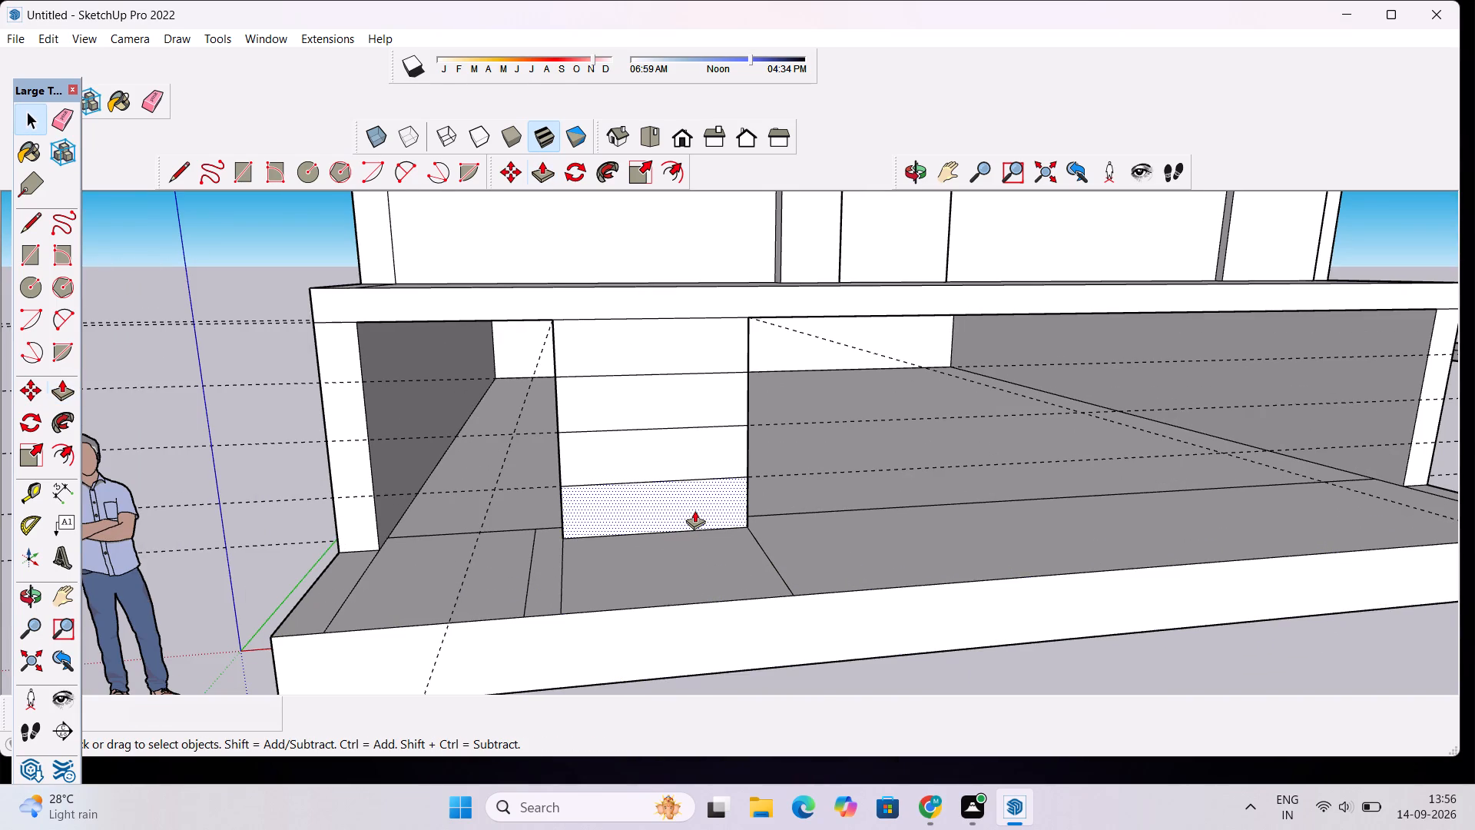
{"action": "key", "text": "p"}
{"action": "left_click", "coordinate": [694, 510]}
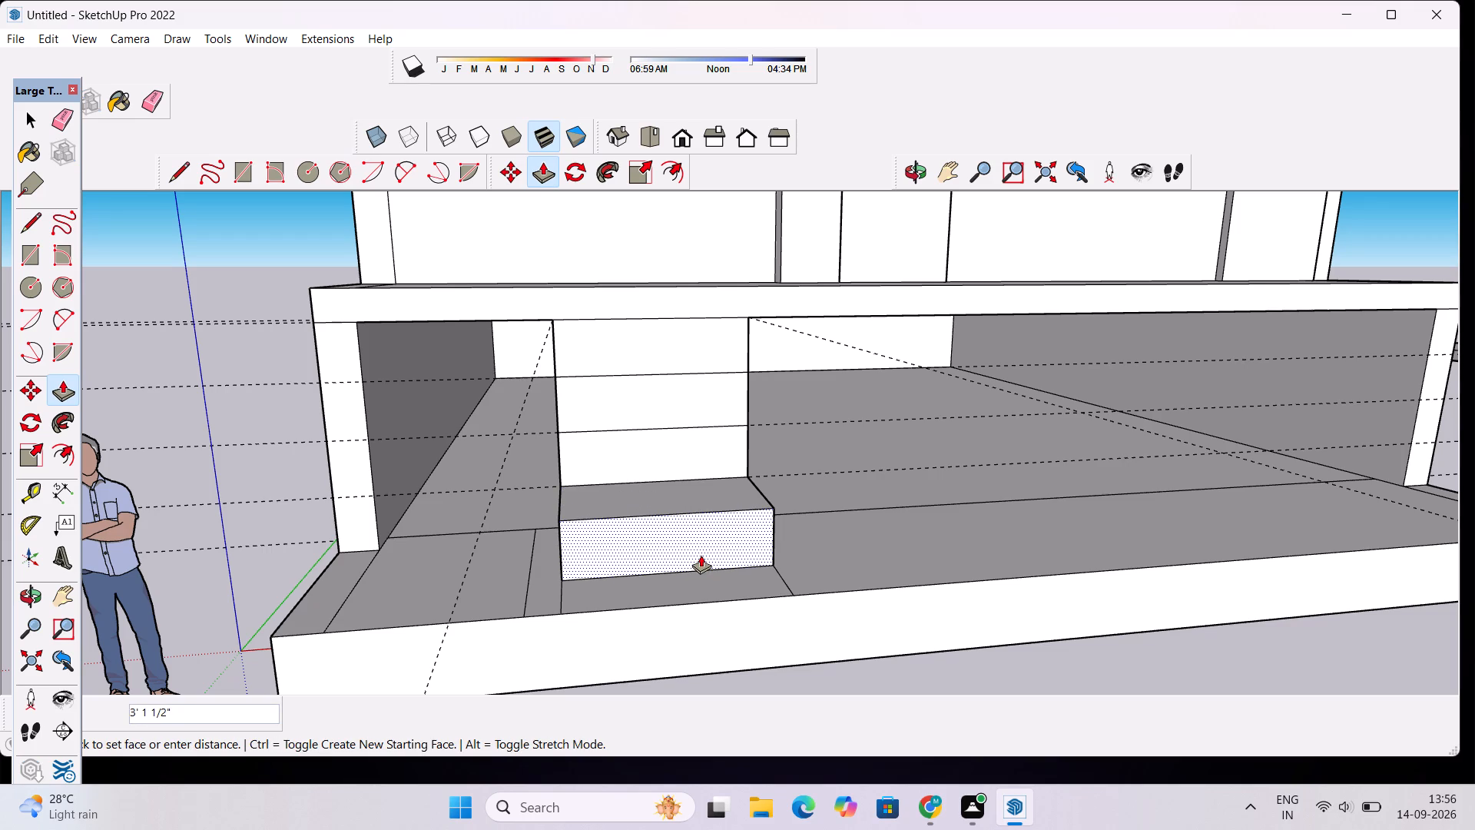
{"action": "left_click", "coordinate": [701, 564]}
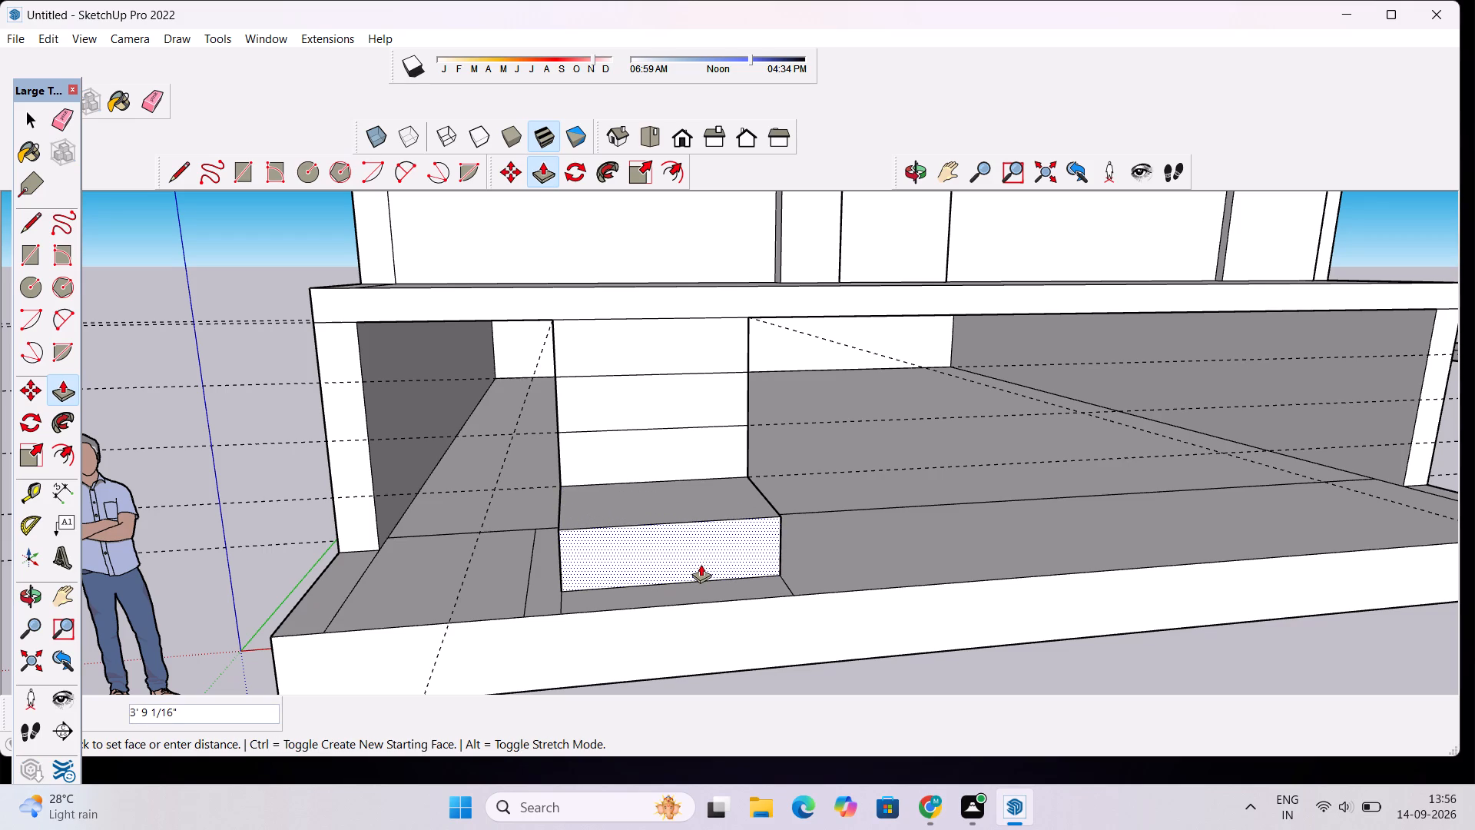
{"action": "scroll", "coordinate": [687, 457], "scroll_direction": "up", "scroll_amount": 5}
{"action": "scroll", "coordinate": [687, 457], "scroll_direction": "down", "scroll_amount": 5}
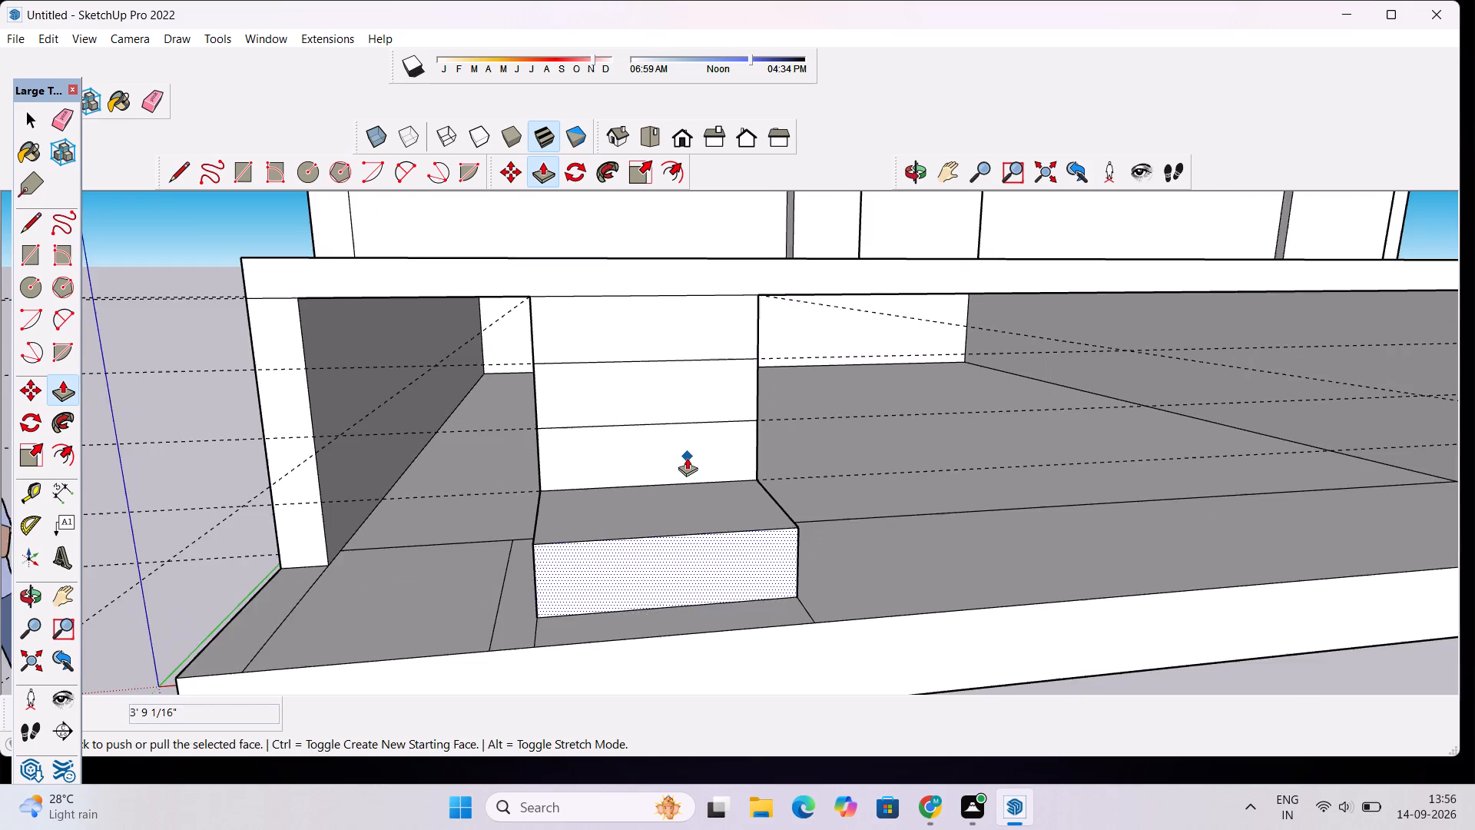
{"action": "key", "text": "space"}
Push/Pull the block's panel directly above the bottom step outward about 2' 5" to form the second stair step.
{"action": "scroll", "coordinate": [687, 457], "scroll_direction": "down", "scroll_amount": 5}
{"action": "left_click", "coordinate": [907, 166]}
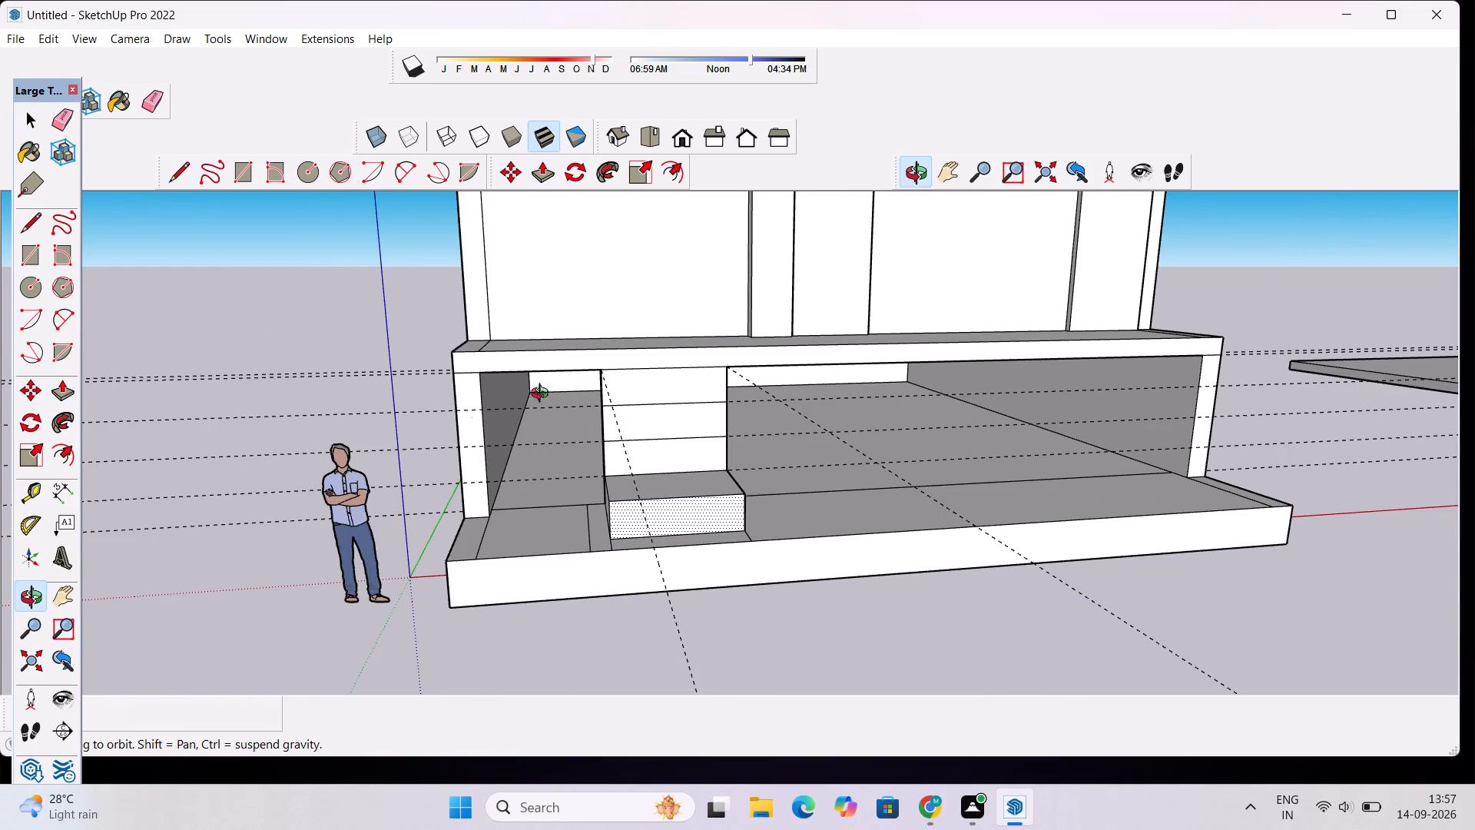
{"action": "left_click_drag", "start_coordinate": [476, 430], "coordinate": [778, 496]}
{"action": "scroll", "coordinate": [839, 483], "scroll_direction": "up", "scroll_amount": 4}
{"action": "left_click_drag", "start_coordinate": [475, 569], "coordinate": [531, 615]}
{"action": "scroll", "coordinate": [574, 579], "scroll_direction": "down", "scroll_amount": 4}
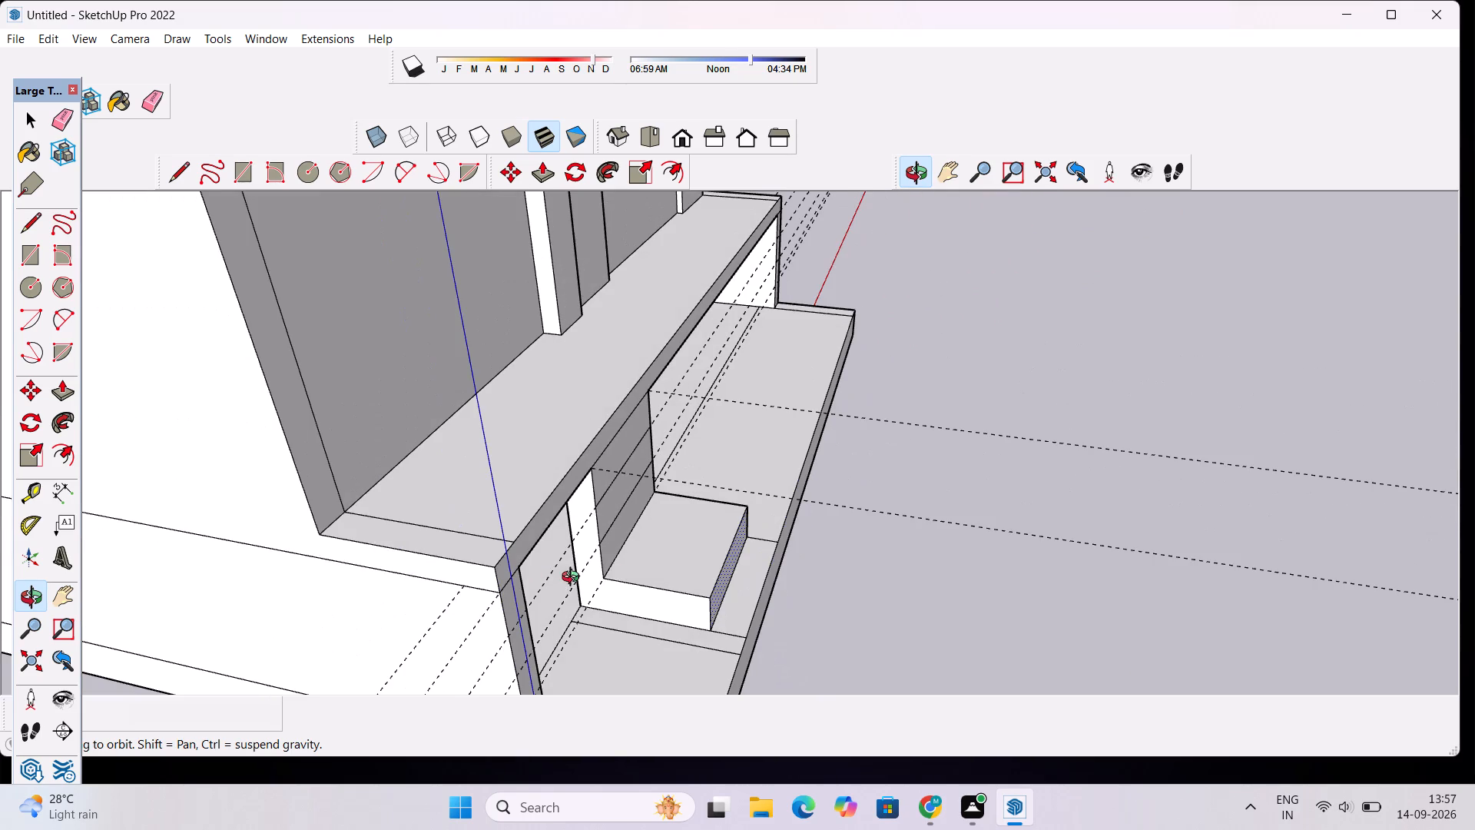
{"action": "left_click_drag", "start_coordinate": [688, 556], "coordinate": [568, 579], "text": "shift"}
{"action": "scroll", "coordinate": [555, 574], "scroll_direction": "up", "scroll_amount": 2, "text": "shift"}
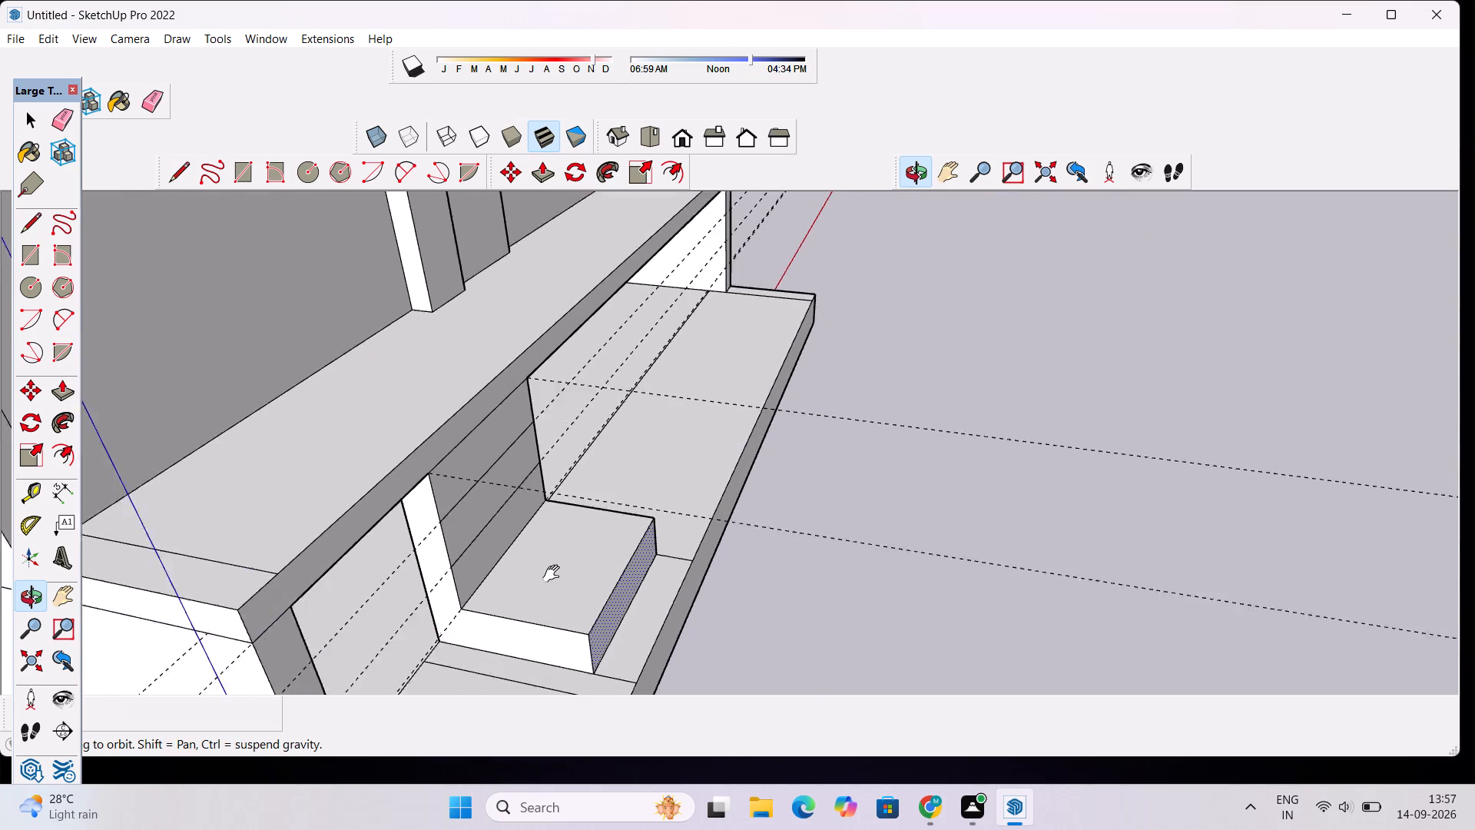
{"action": "scroll", "coordinate": [555, 574], "scroll_direction": "up", "scroll_amount": 3, "text": "shift"}
{"action": "scroll", "coordinate": [489, 556], "scroll_direction": "up", "scroll_amount": 3}
{"action": "scroll", "coordinate": [489, 553], "scroll_direction": "down", "scroll_amount": 3}
{"action": "left_click_drag", "start_coordinate": [525, 540], "coordinate": [469, 575], "text": "shift"}
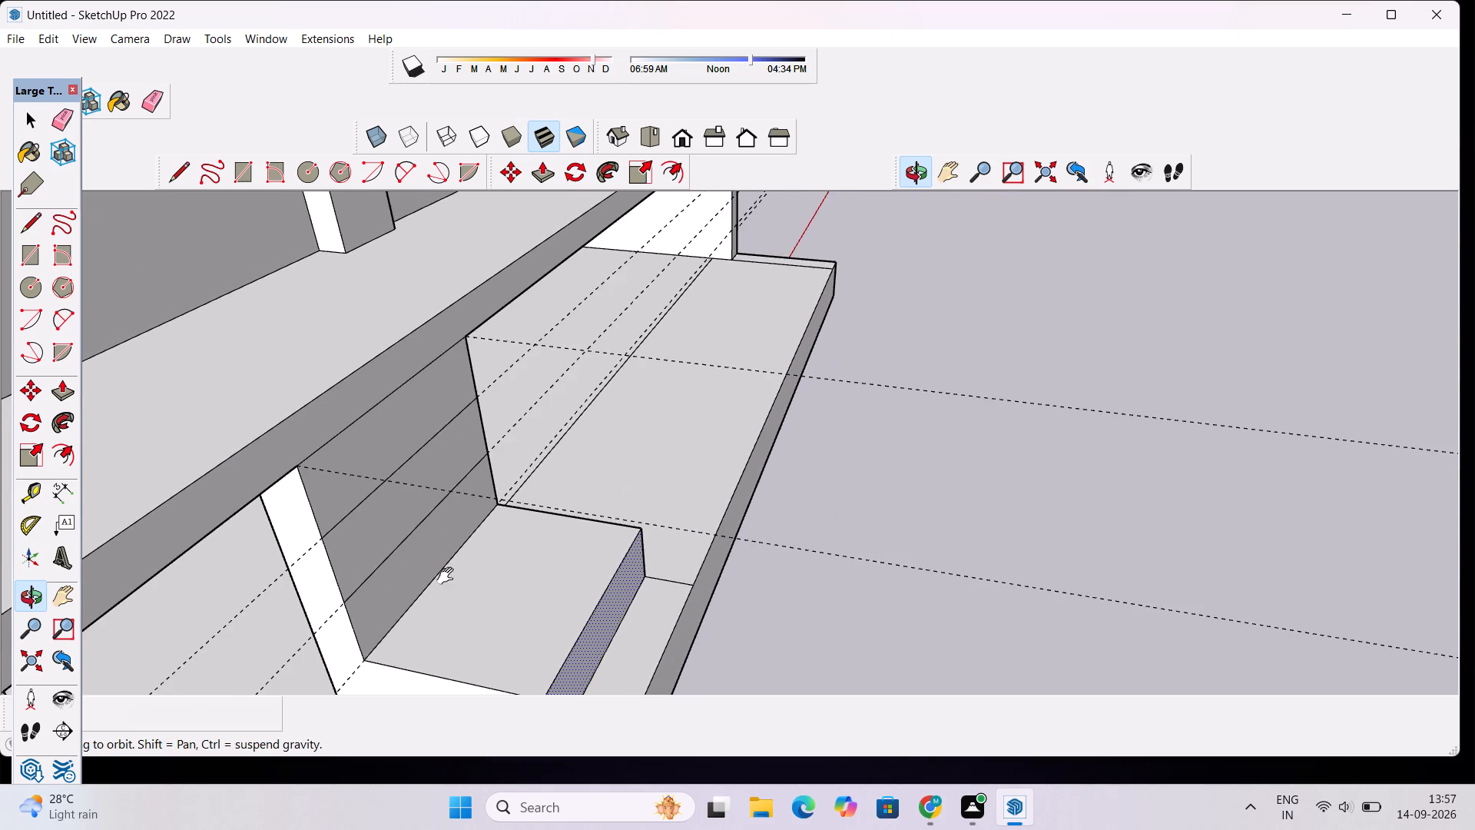
{"action": "scroll", "coordinate": [447, 576], "scroll_direction": "up", "scroll_amount": 2}
{"action": "key", "text": "p"}
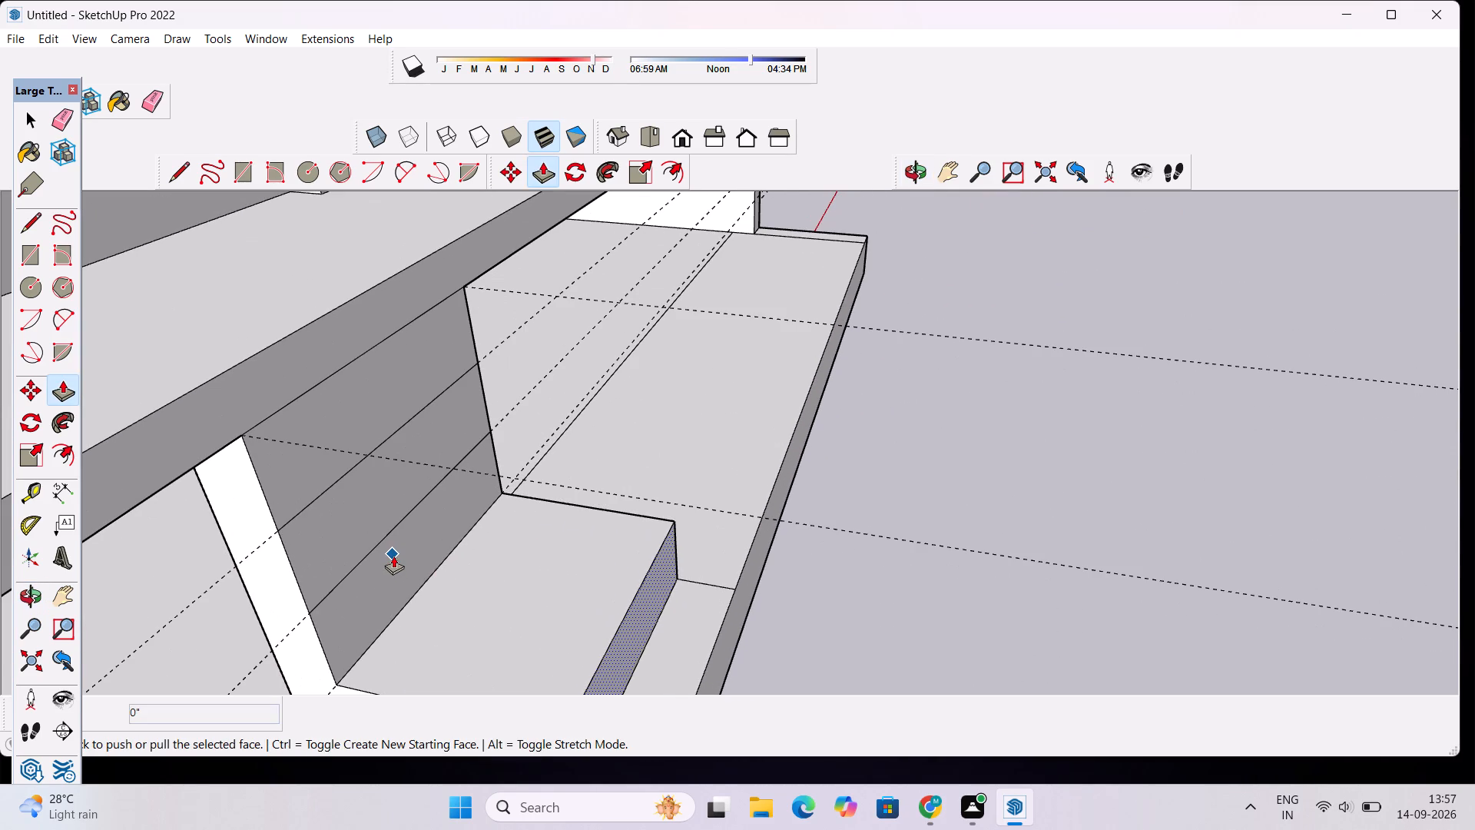
{"action": "key", "text": "space"}
{"action": "left_click", "coordinate": [393, 556]}
{"action": "key", "text": "p"}
{"action": "left_click", "coordinate": [393, 556]}
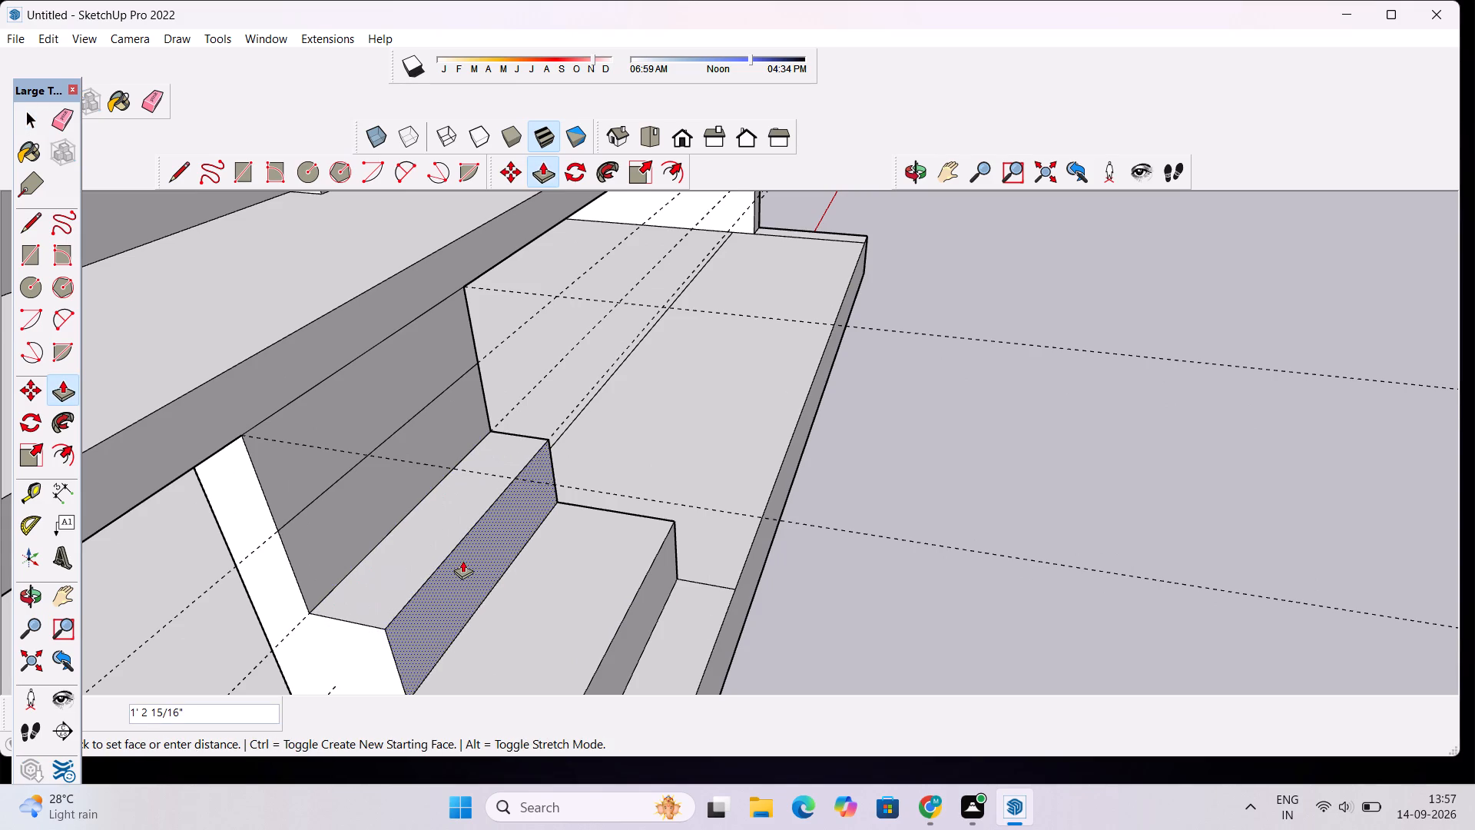
{"action": "scroll", "coordinate": [462, 560], "scroll_direction": "down", "scroll_amount": 4}
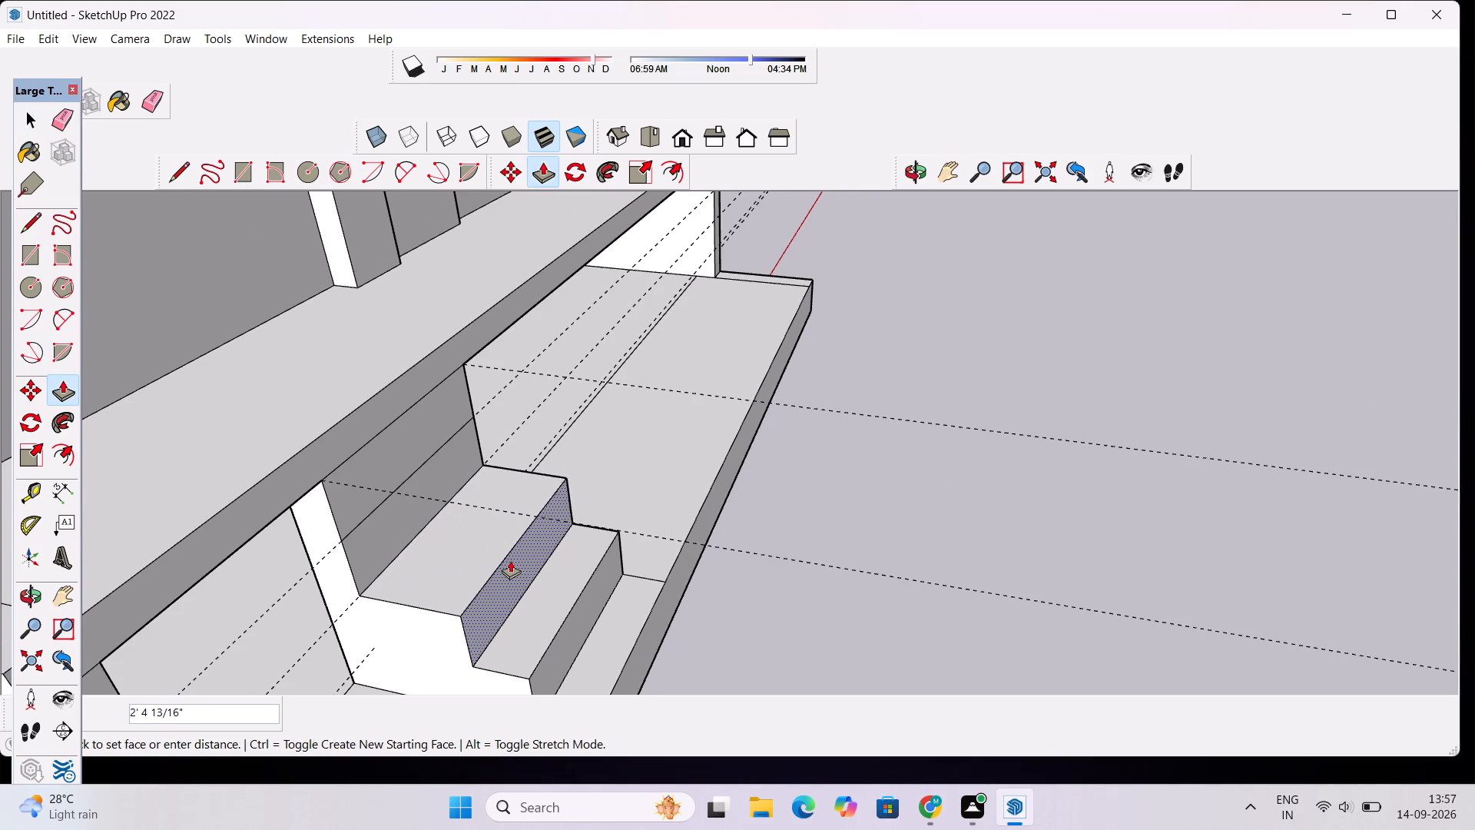
{"action": "left_click", "coordinate": [510, 560]}
{"action": "key", "text": "space"}
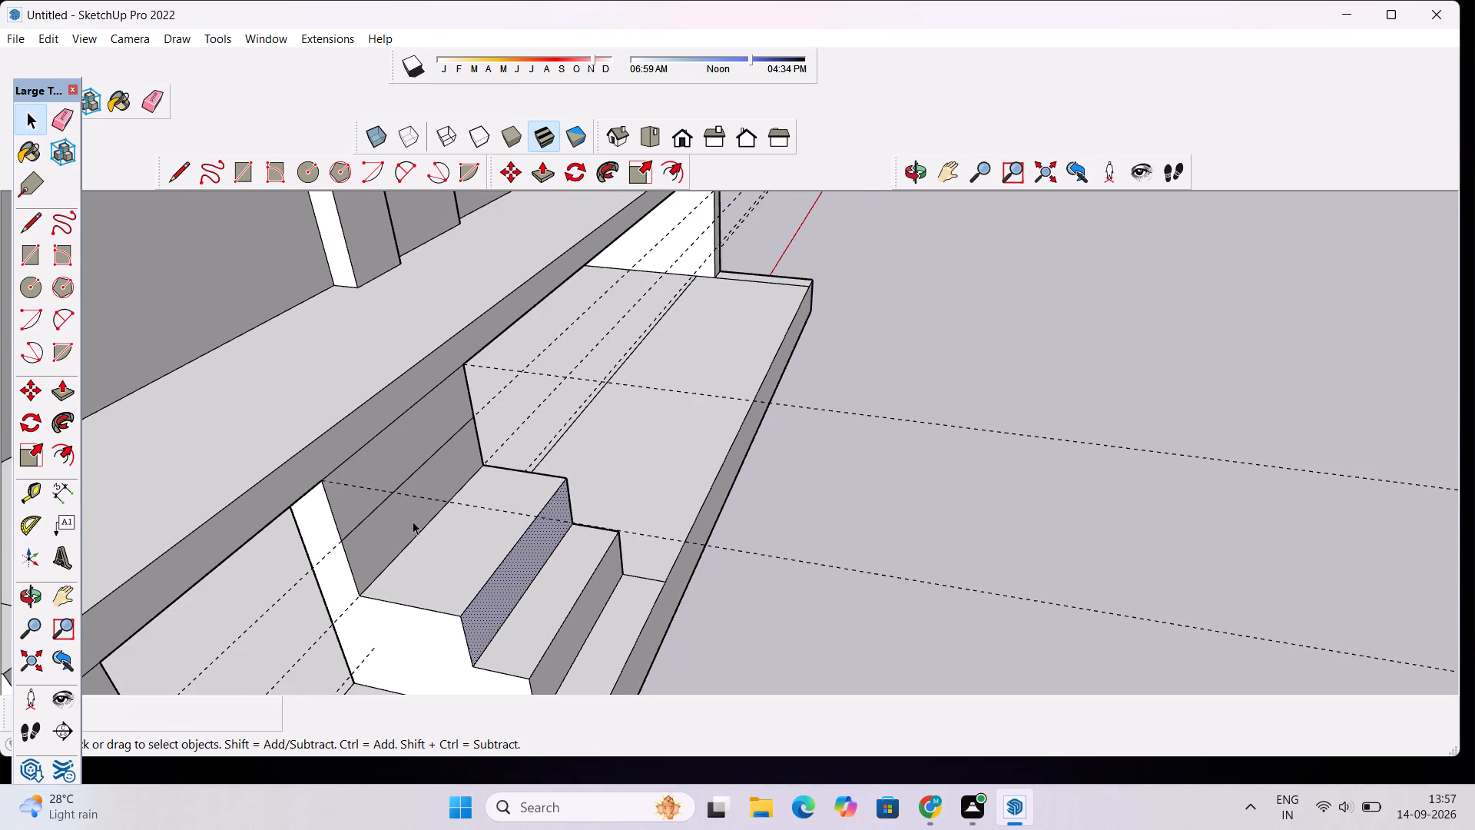
Push/Pull the block's third panel from the bottom outward about 1' 5 5/8" to form the third stair step.
{"action": "left_click", "coordinate": [413, 521]}
{"action": "key", "text": "p"}
{"action": "left_click", "coordinate": [413, 521]}
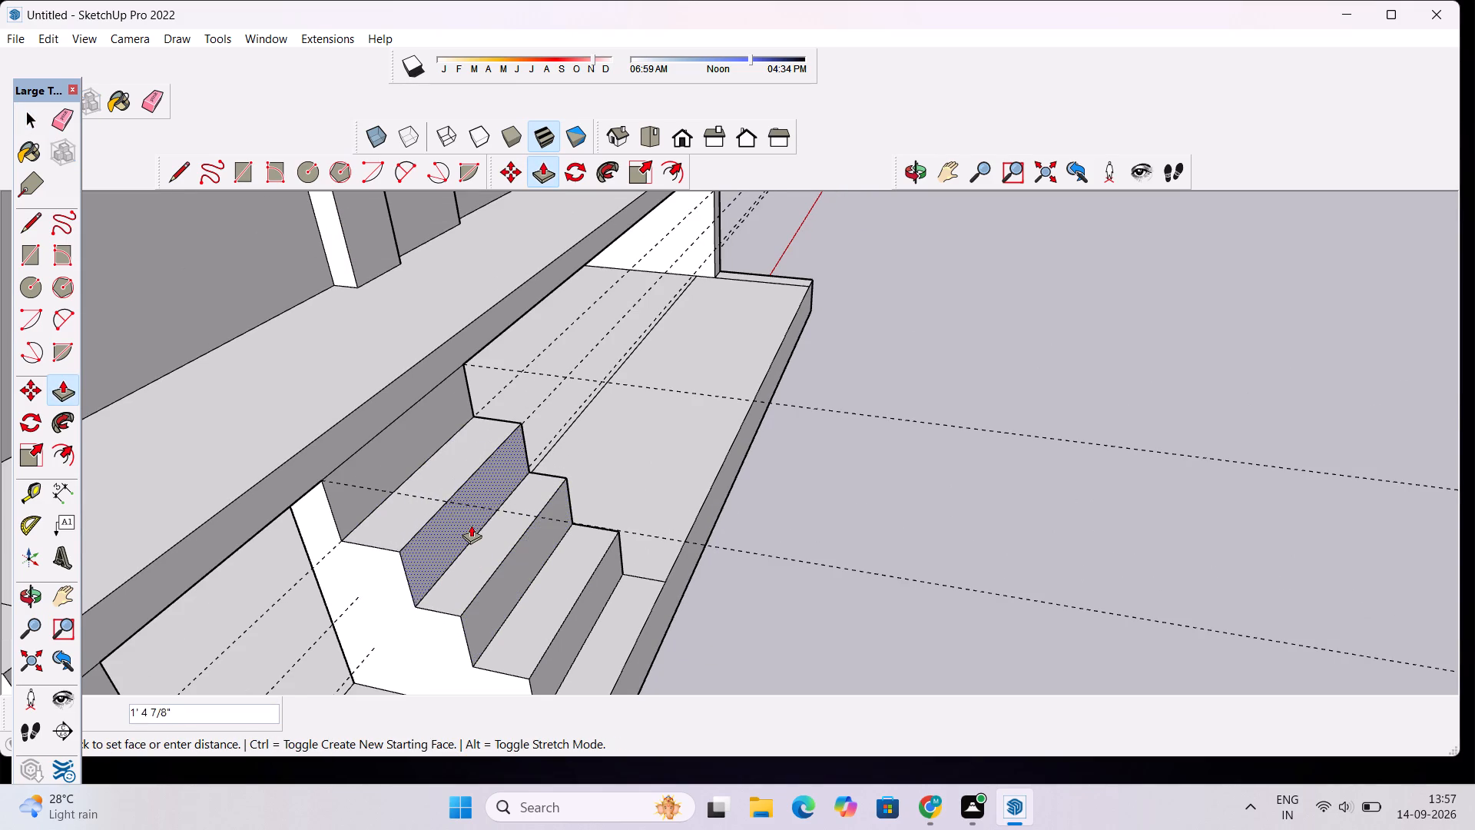
{"action": "left_click", "coordinate": [472, 520]}
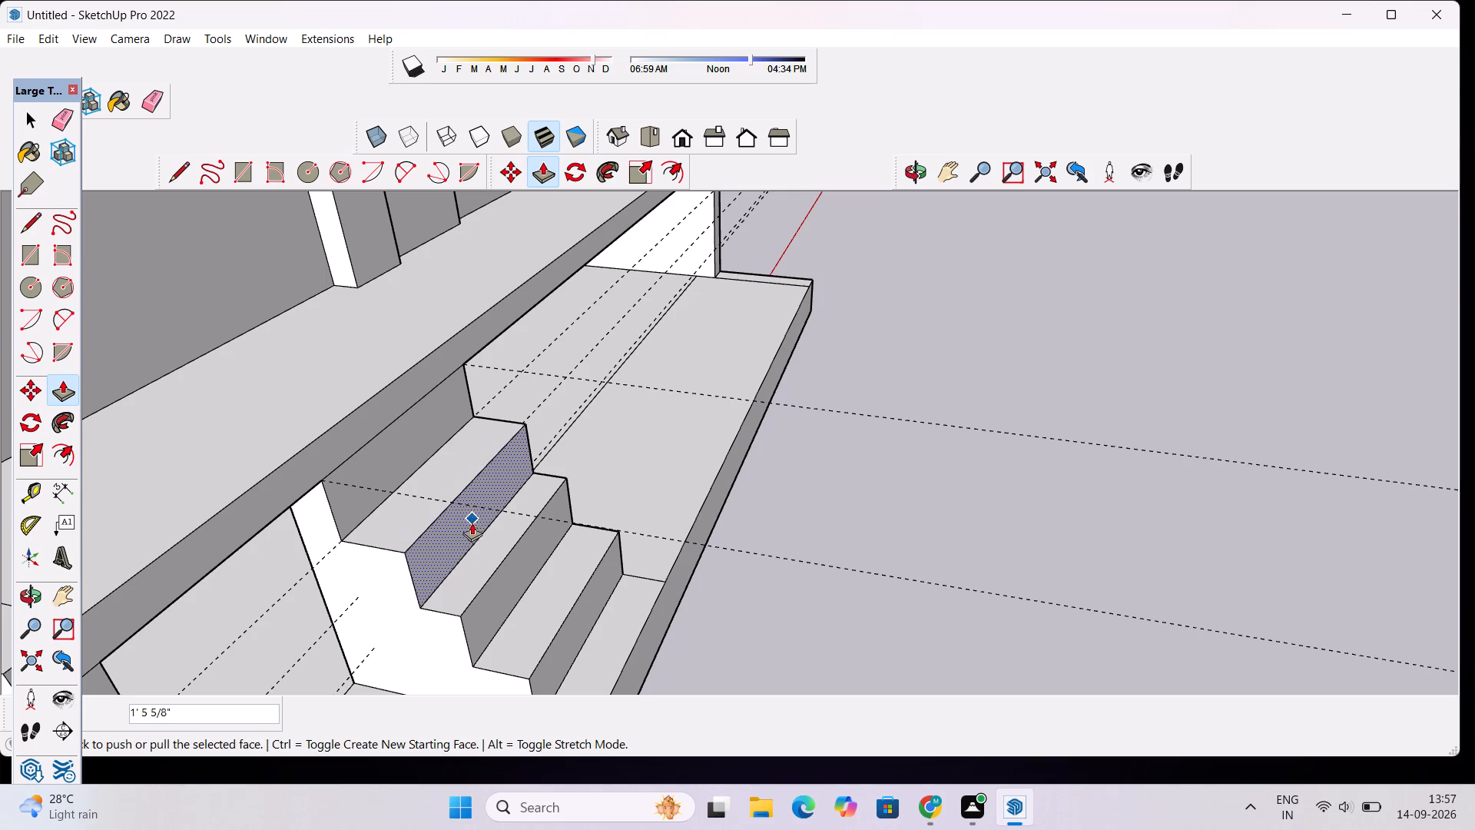
{"action": "key", "text": "space"}
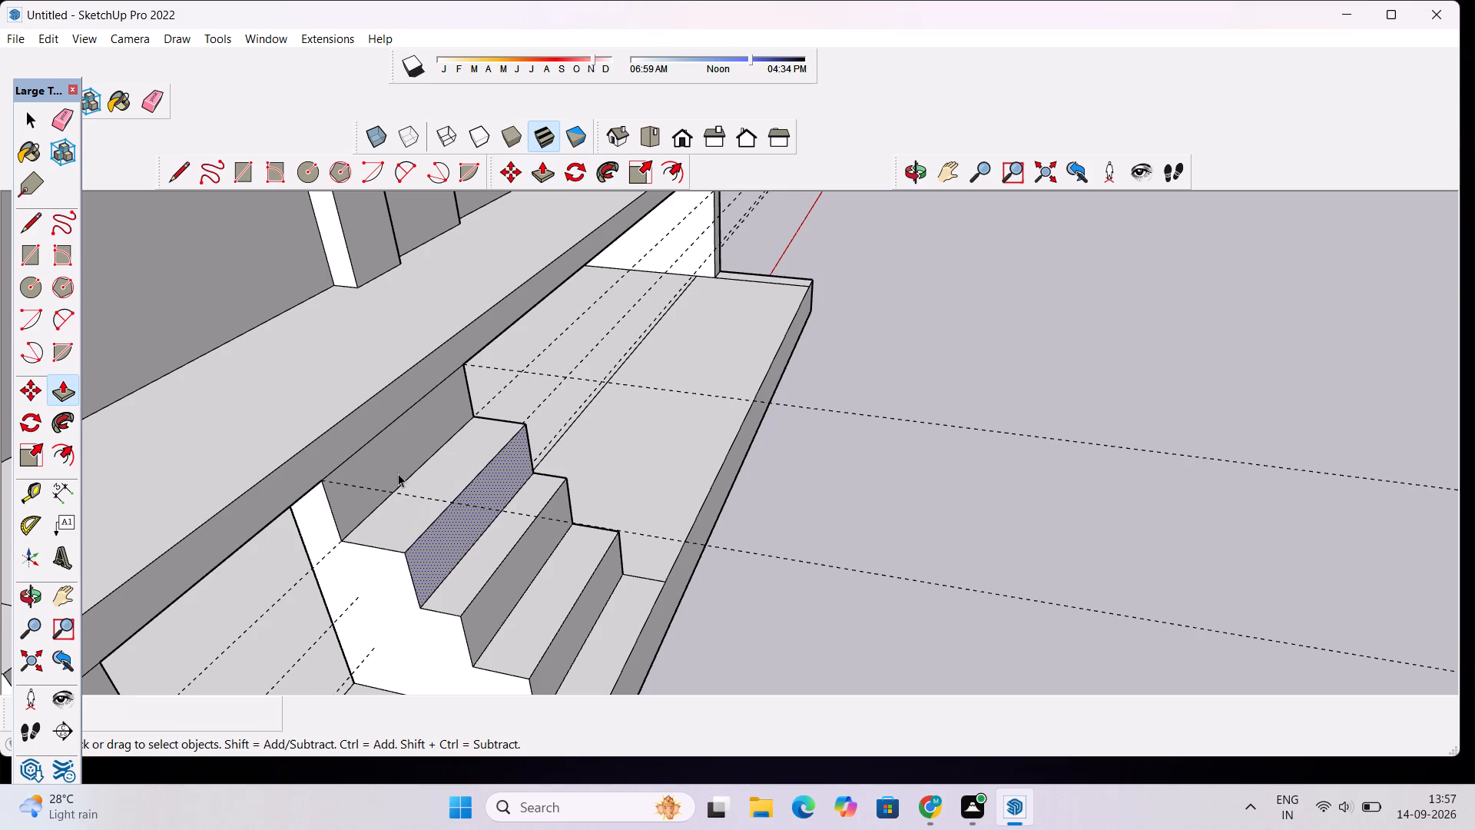
Push/Pull the riser of the second stair step outward by about 1 13/16".
{"action": "left_click", "coordinate": [503, 599]}
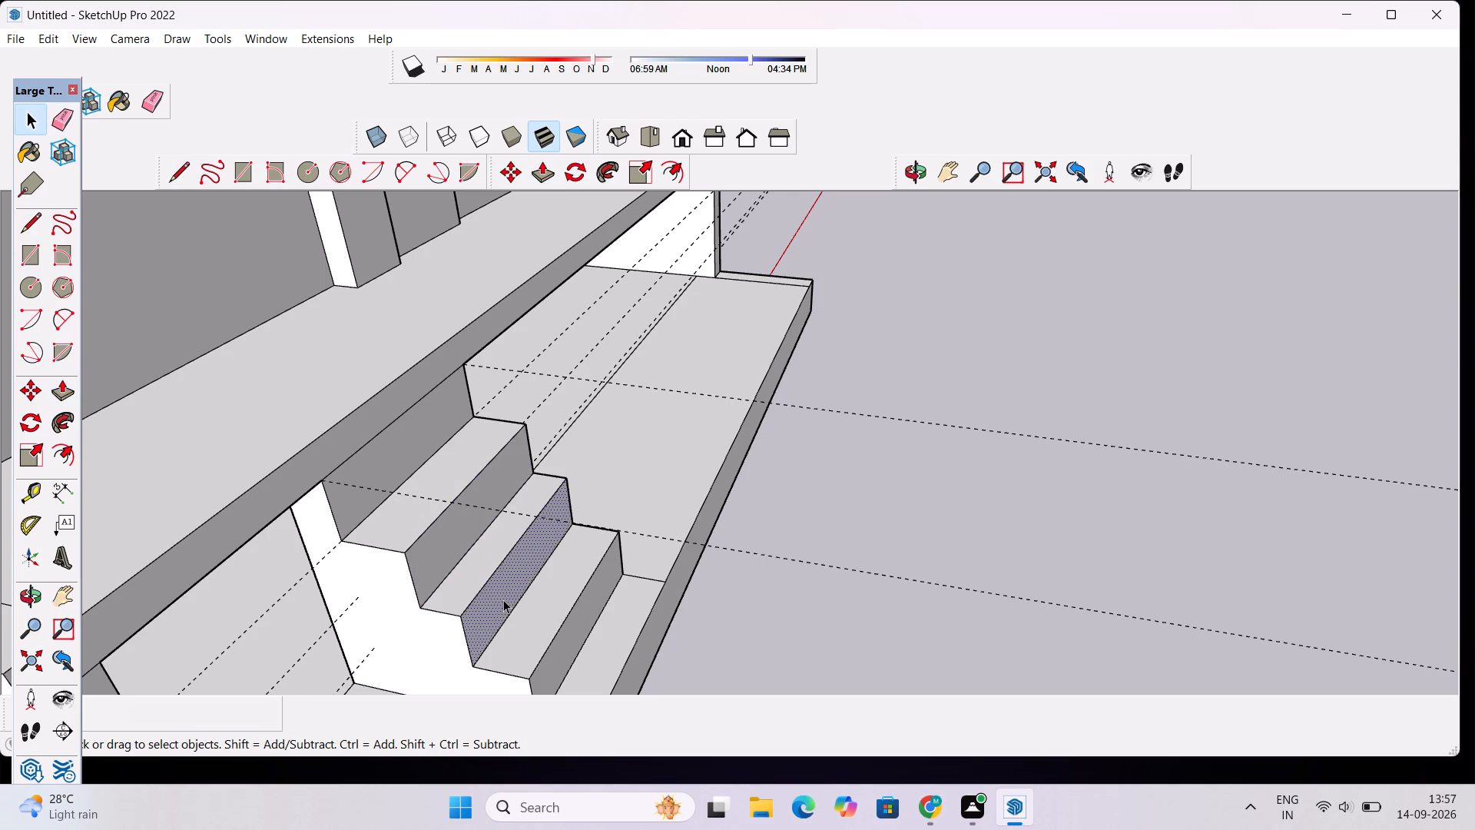
{"action": "key", "text": "p"}
{"action": "left_click", "coordinate": [503, 599]}
{"action": "left_click", "coordinate": [509, 603]}
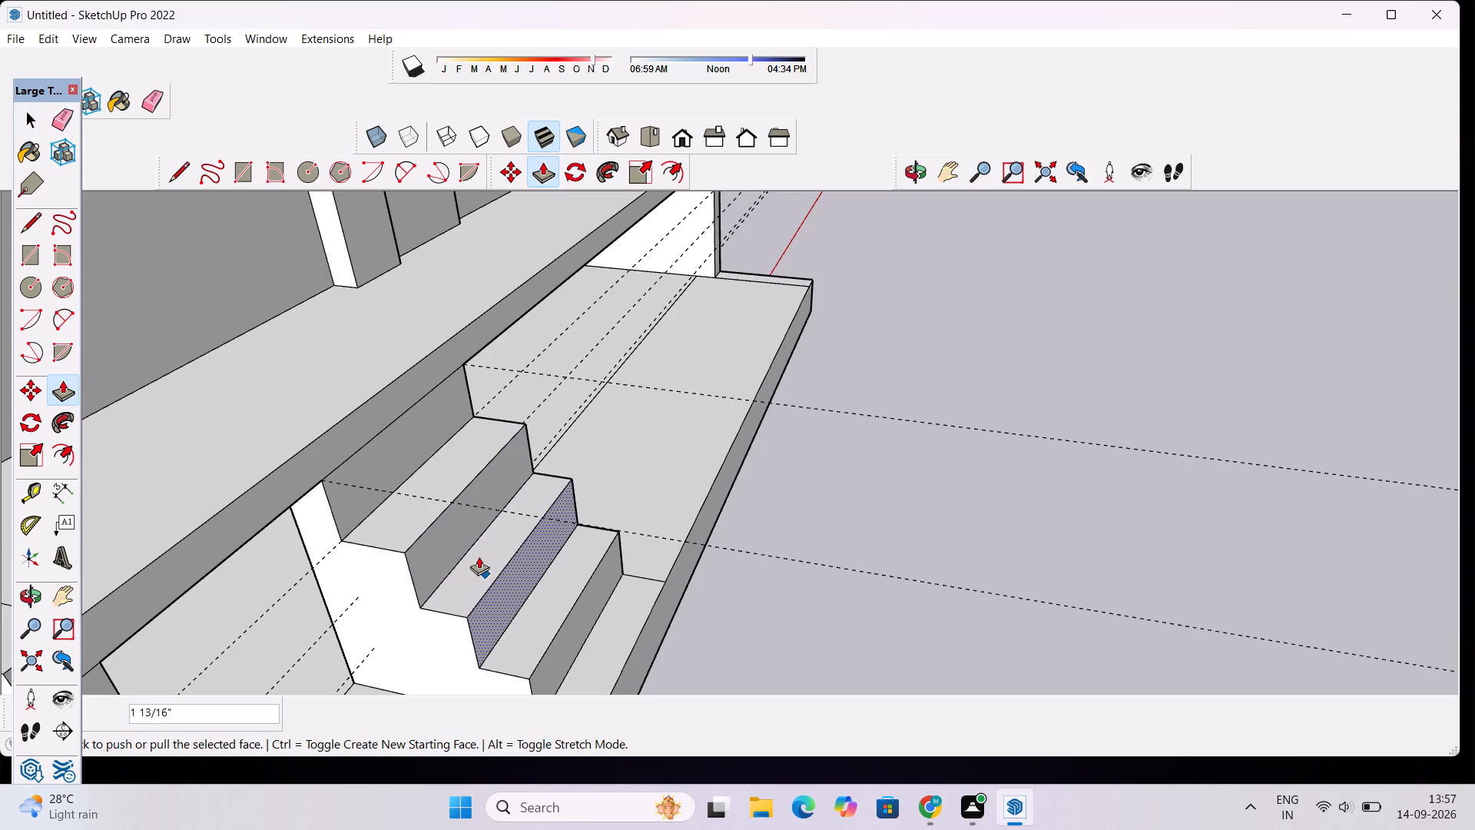
{"action": "key", "text": "space"}
Push/Pull the block's topmost panel outward about 6 1/2" to form the top stair step.
{"action": "left_click", "coordinate": [396, 457]}
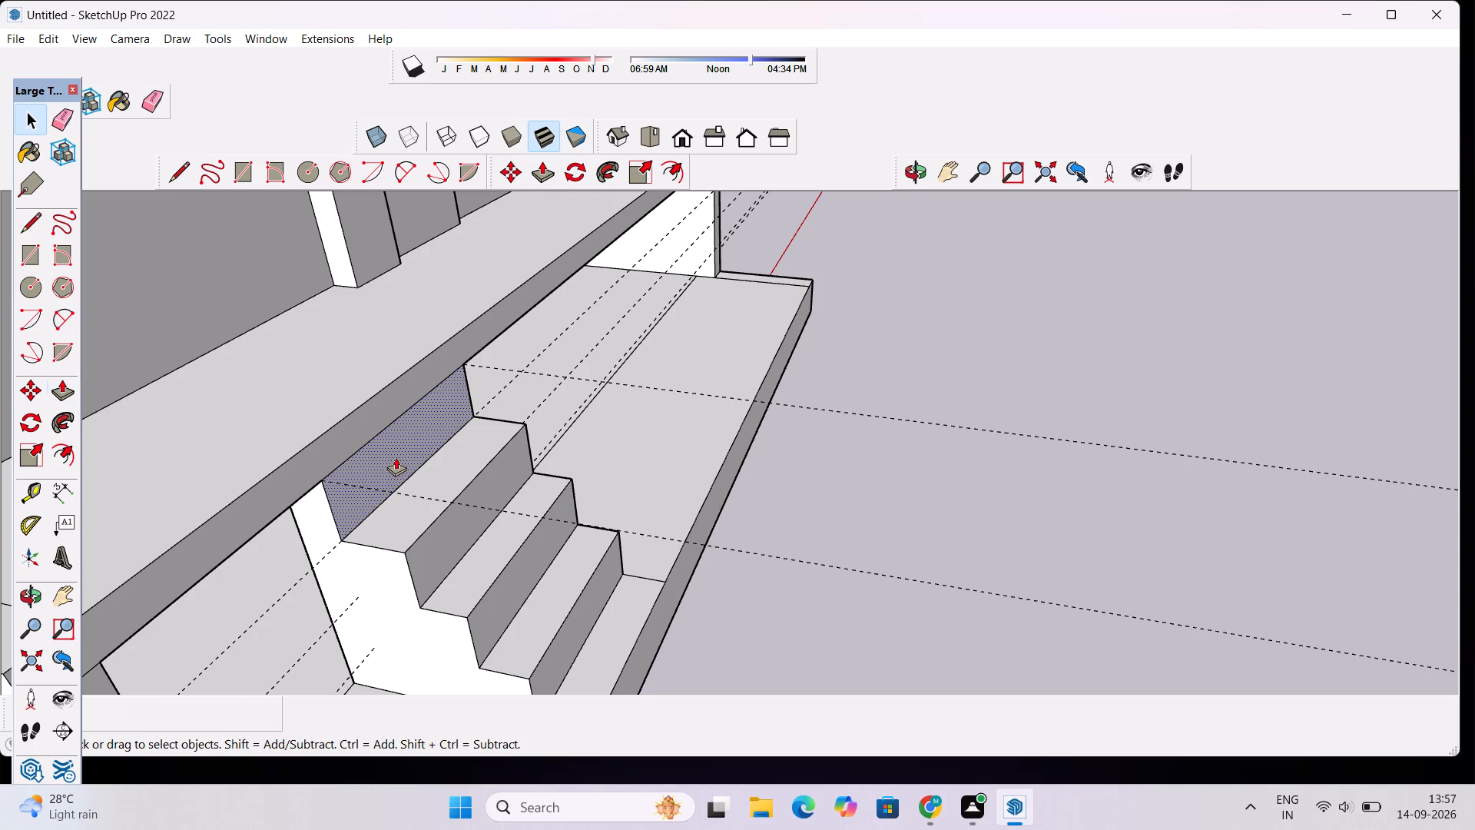
{"action": "key", "text": "p"}
{"action": "left_click", "coordinate": [396, 457]}
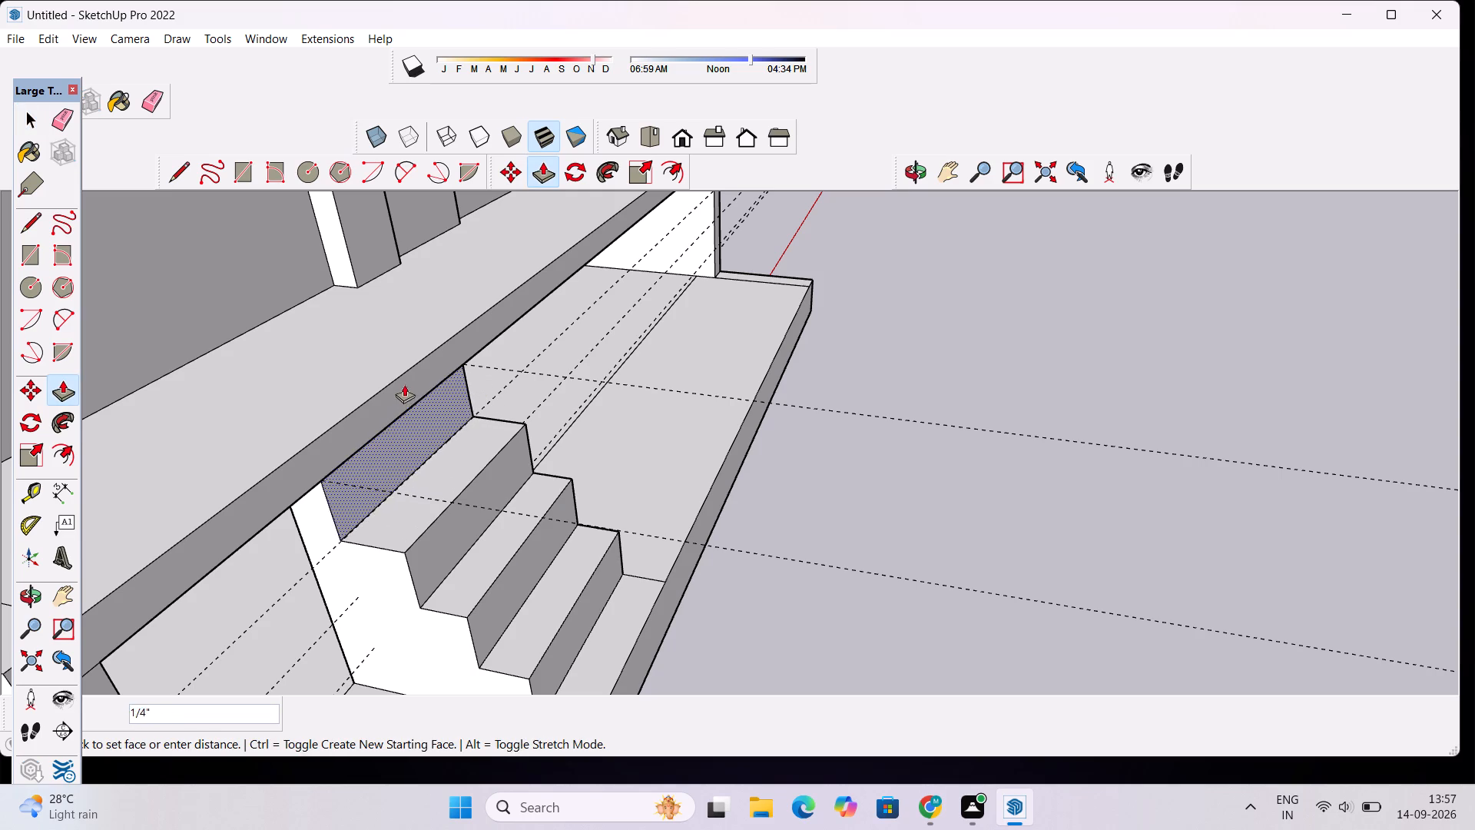
{"action": "left_click", "coordinate": [424, 416]}
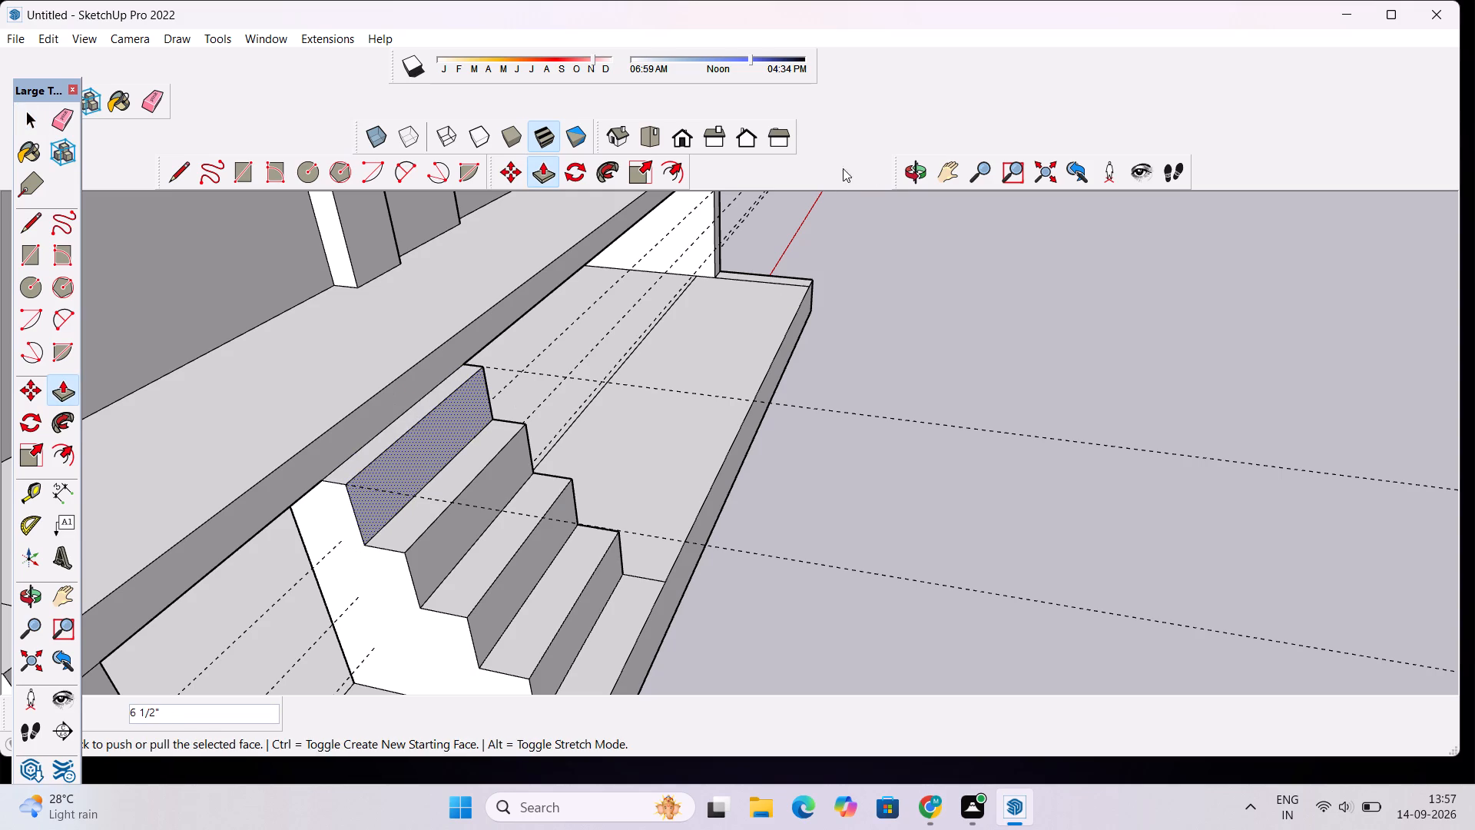
Push/Pull the bottom stair step's riser outward about 1' 2 15/16" toward the front edge of the floor.
{"action": "left_click", "coordinate": [905, 174]}
{"action": "left_click_drag", "start_coordinate": [932, 336], "coordinate": [592, 338]}
{"action": "scroll", "coordinate": [591, 343], "scroll_direction": "down", "scroll_amount": 6}
{"action": "left_click_drag", "start_coordinate": [539, 484], "coordinate": [497, 318]}
{"action": "scroll", "coordinate": [525, 262], "scroll_direction": "up", "scroll_amount": 9}
{"action": "left_click_drag", "start_coordinate": [834, 432], "coordinate": [583, 476]}
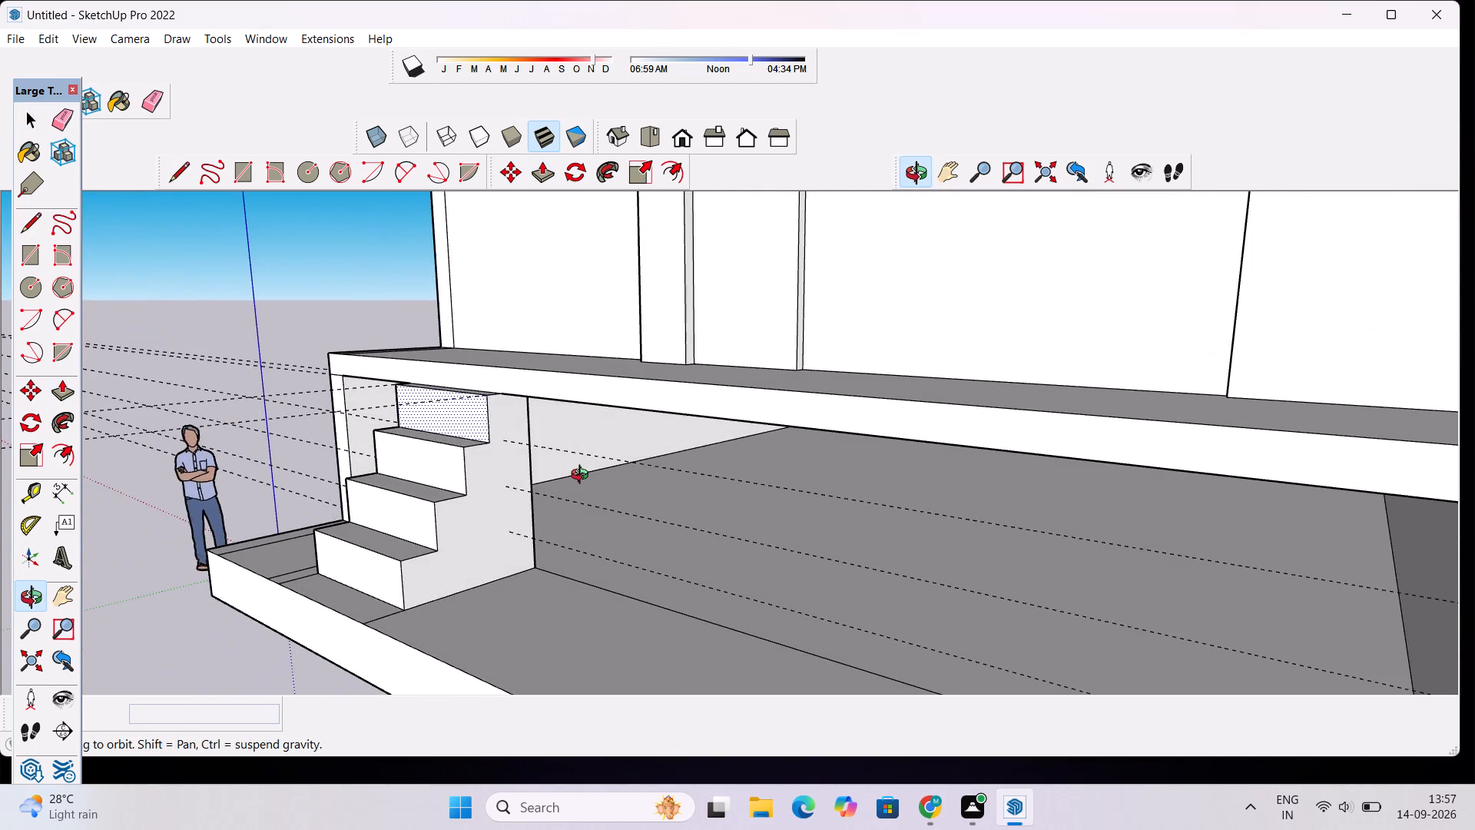
{"action": "scroll", "coordinate": [583, 476], "scroll_direction": "down", "scroll_amount": 10}
{"action": "left_click_drag", "start_coordinate": [542, 485], "coordinate": [815, 604]}
{"action": "scroll", "coordinate": [652, 580], "scroll_direction": "up", "scroll_amount": 5}
{"action": "left_click_drag", "start_coordinate": [529, 588], "coordinate": [561, 633]}
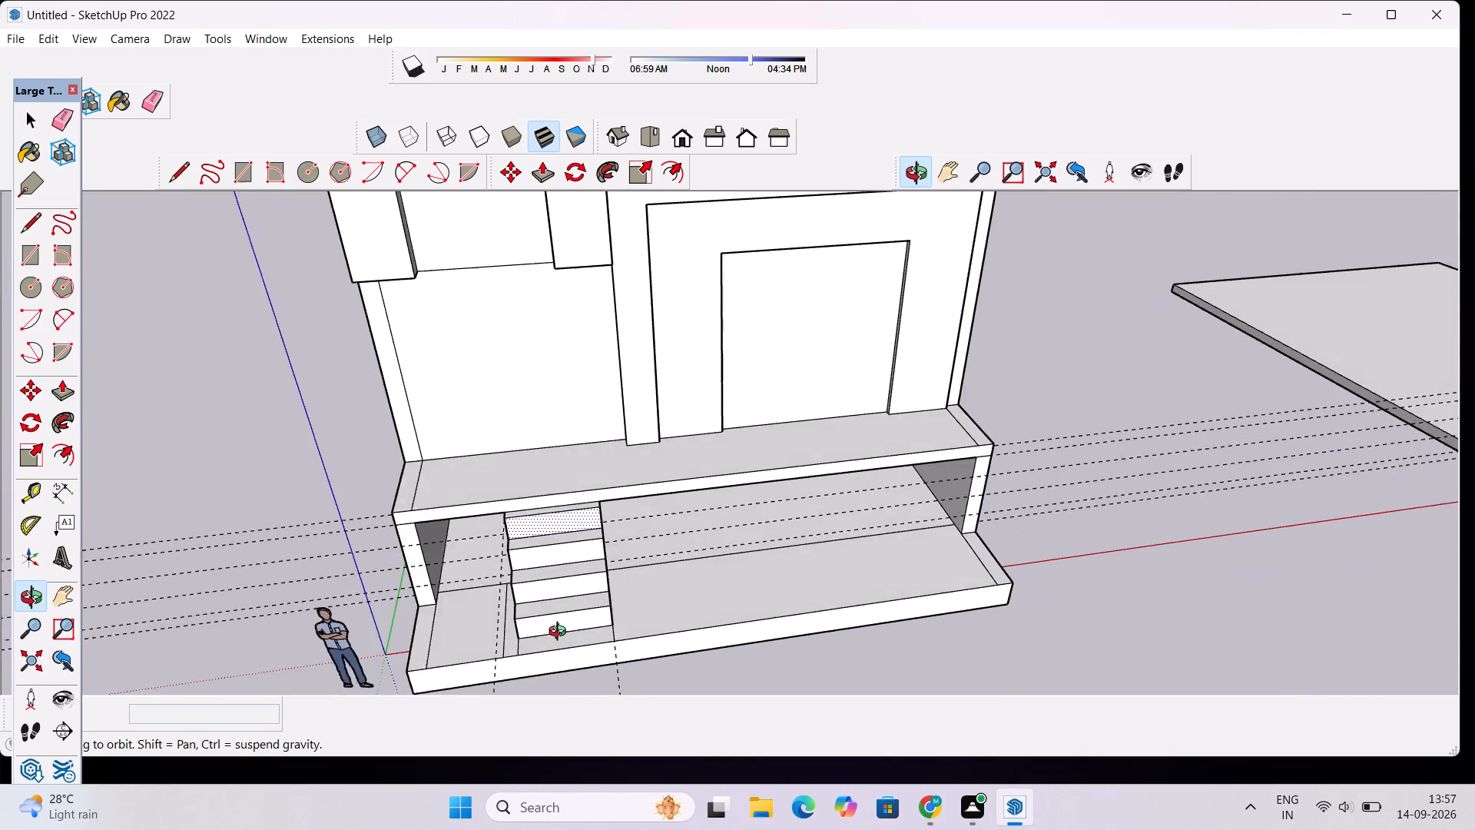
{"action": "left_click_drag", "start_coordinate": [561, 633], "coordinate": [565, 639]}
{"action": "scroll", "coordinate": [598, 644], "scroll_direction": "up", "scroll_amount": 5}
{"action": "scroll", "coordinate": [678, 639], "scroll_direction": "down", "scroll_amount": 4}
{"action": "left_click_drag", "start_coordinate": [690, 655], "coordinate": [621, 633]}
{"action": "scroll", "coordinate": [611, 629], "scroll_direction": "up", "scroll_amount": 4}
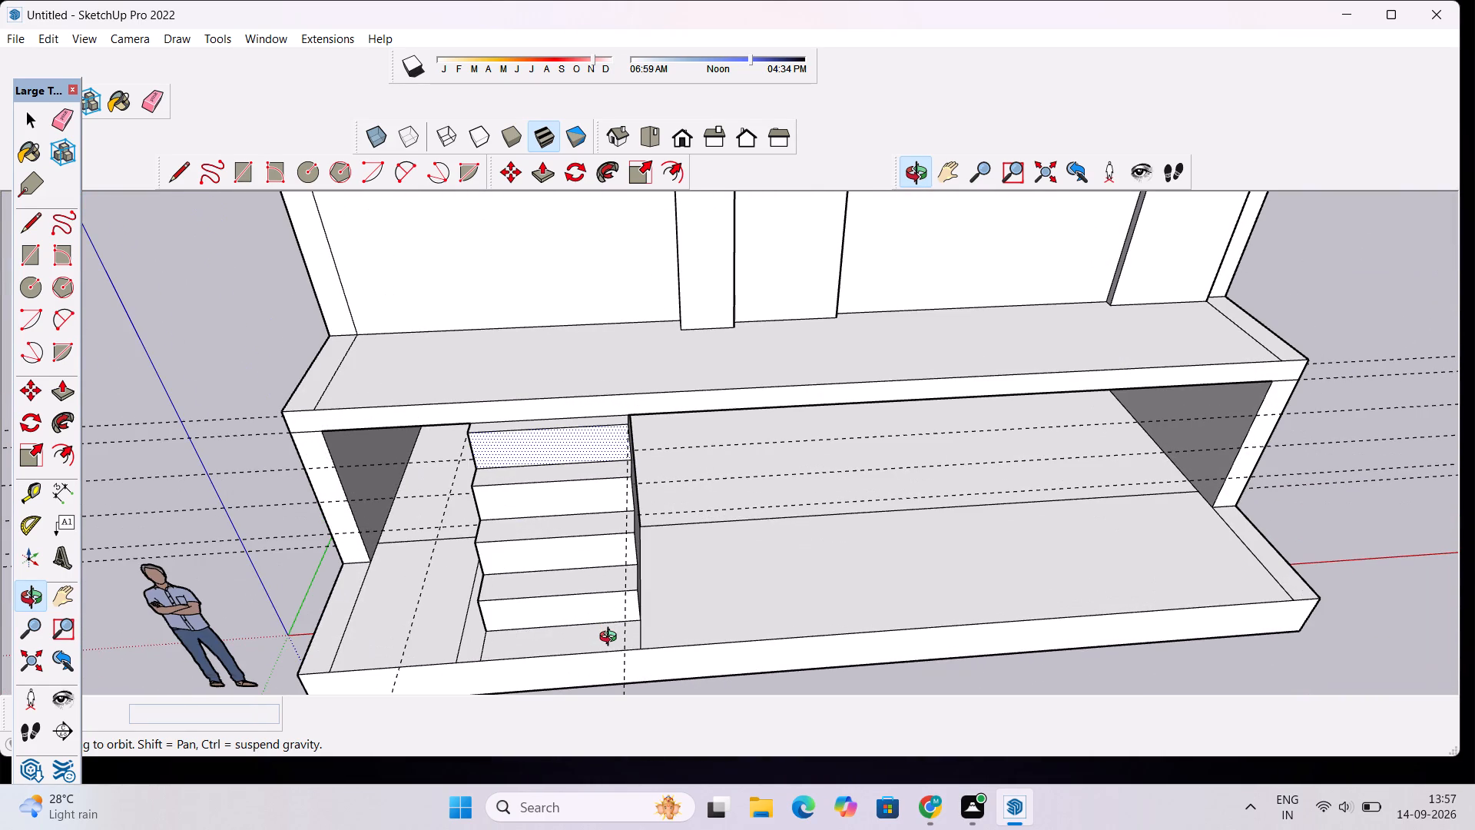
{"action": "scroll", "coordinate": [605, 674], "scroll_direction": "up", "scroll_amount": 4}
{"action": "left_click_drag", "start_coordinate": [605, 676], "coordinate": [575, 593]}
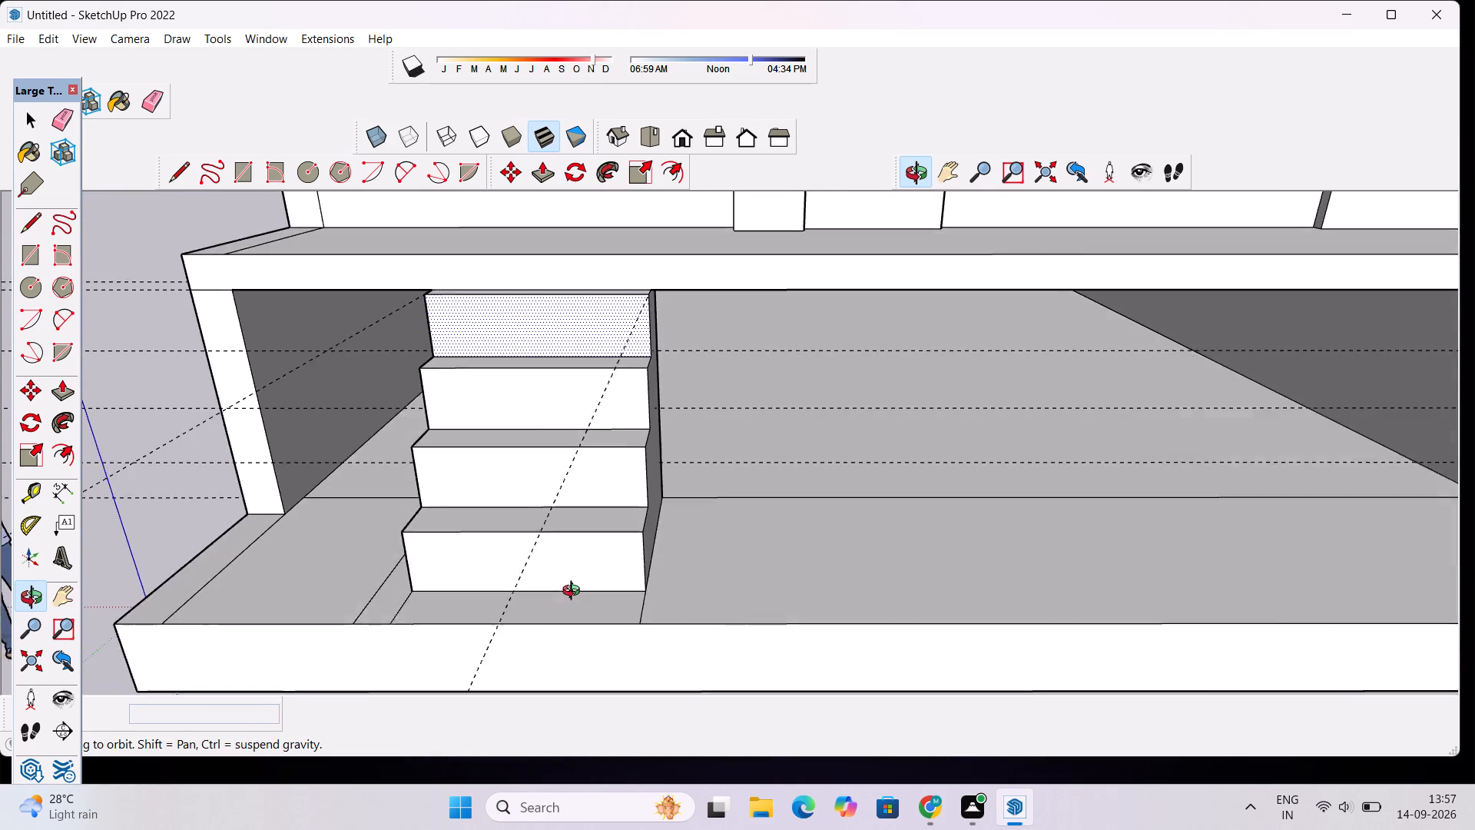
{"action": "left_click_drag", "start_coordinate": [575, 593], "coordinate": [575, 589]}
{"action": "scroll", "coordinate": [575, 586], "scroll_direction": "down", "scroll_amount": 4}
{"action": "left_click_drag", "start_coordinate": [575, 608], "coordinate": [599, 696]}
{"action": "scroll", "coordinate": [576, 597], "scroll_direction": "up", "scroll_amount": 2}
{"action": "key", "text": "space"}
{"action": "left_click", "coordinate": [578, 596]}
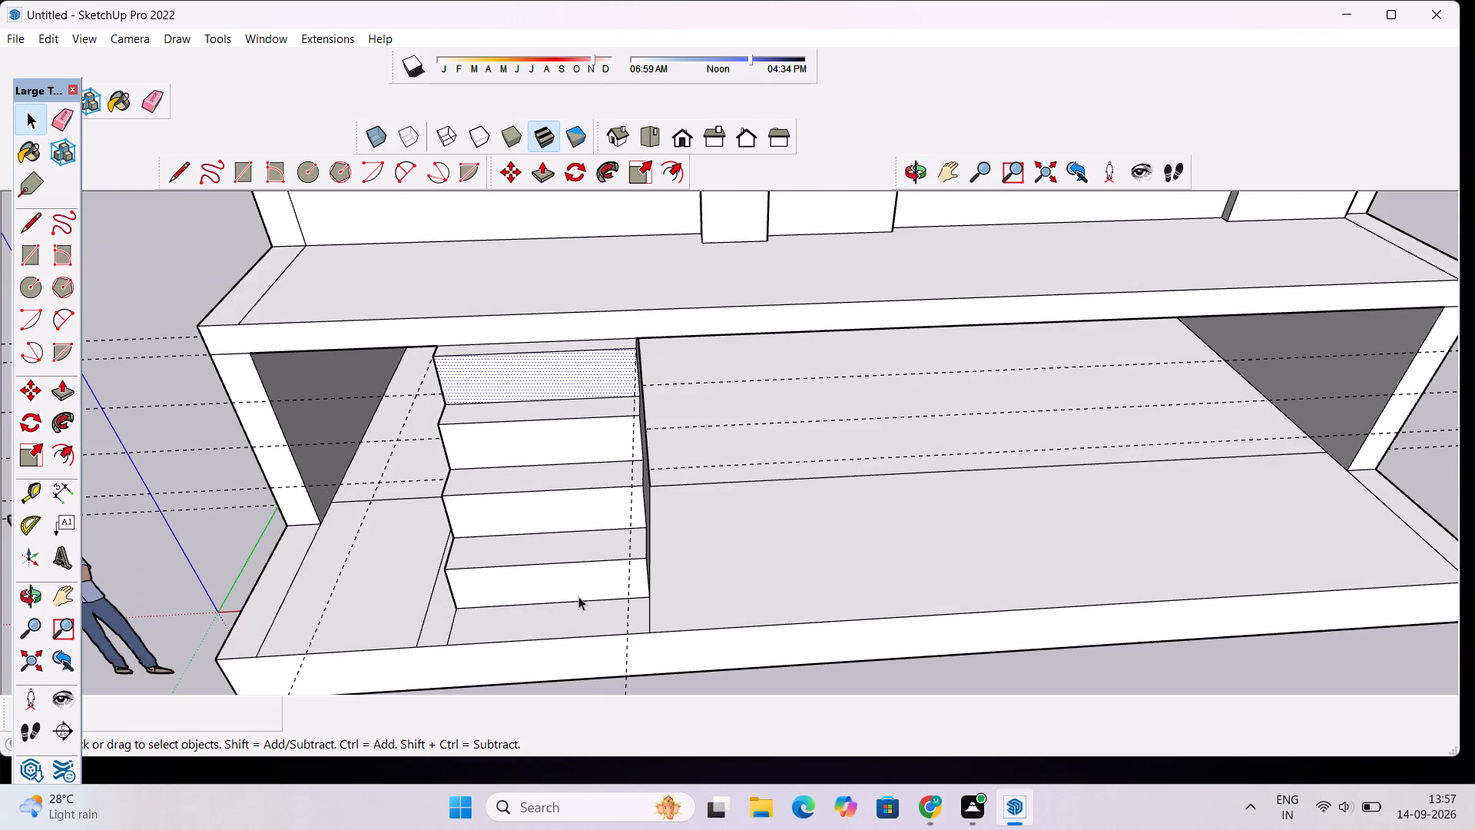
{"action": "key", "text": "p"}
{"action": "left_click", "coordinate": [578, 596]}
{"action": "left_click", "coordinate": [684, 636]}
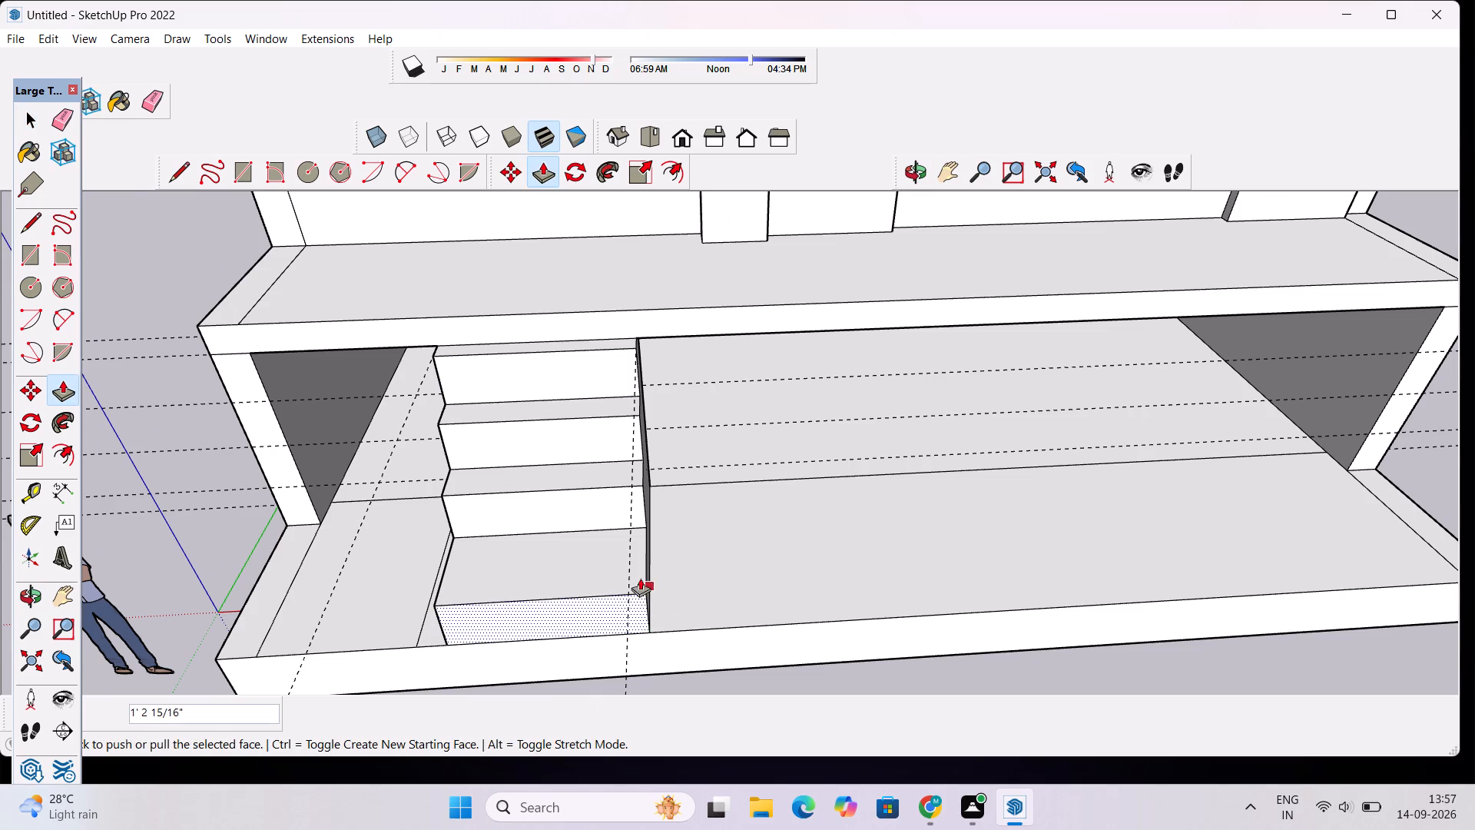
{"action": "key", "text": "space"}
Push/Pull the second stair step's riser outward by about 1' 1 3/16" to deepen its tread.
{"action": "left_click", "coordinate": [567, 497]}
{"action": "key", "text": "p"}
{"action": "left_click", "coordinate": [572, 507]}
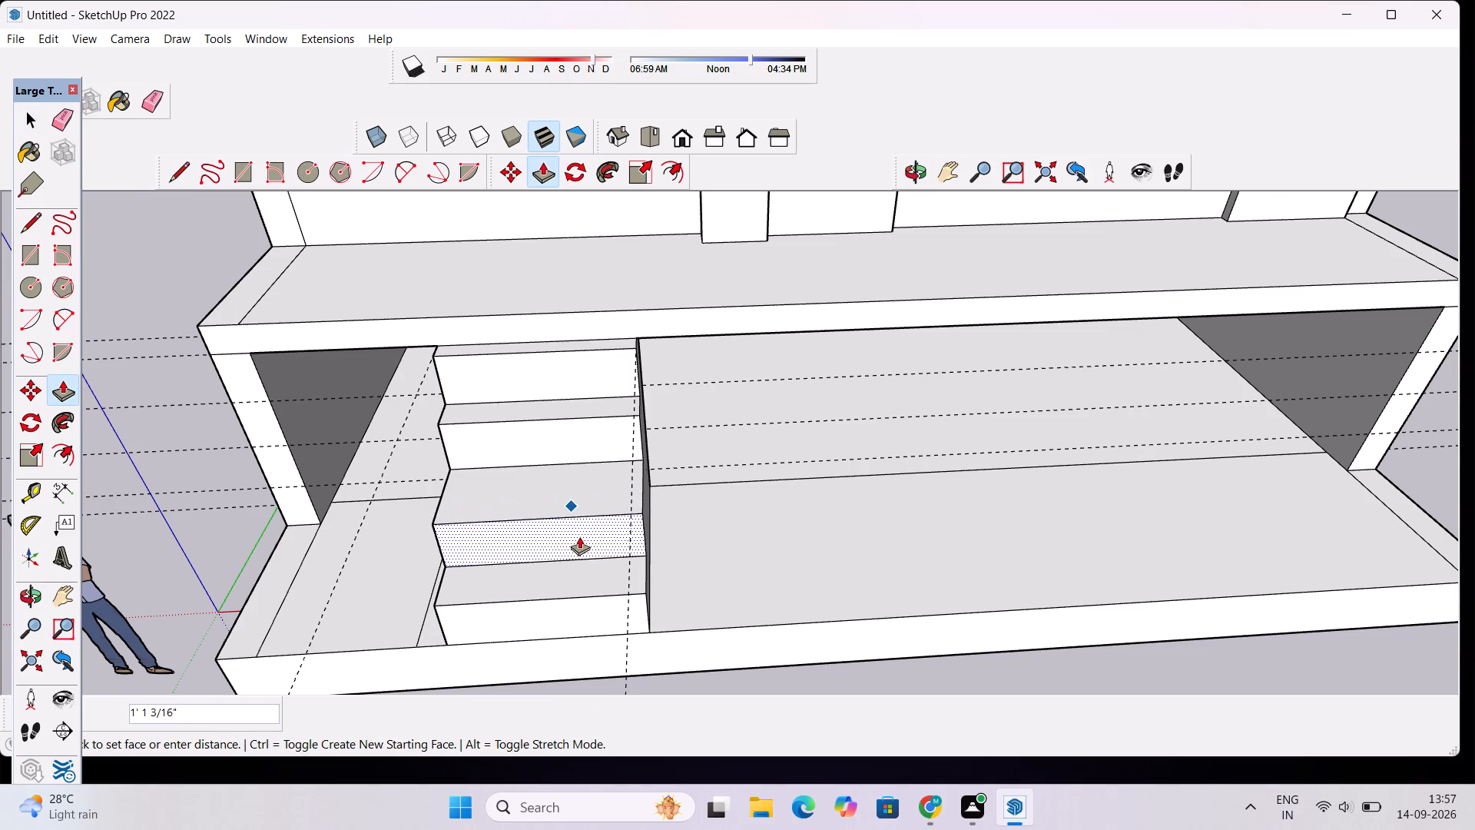
{"action": "left_click", "coordinate": [578, 536]}
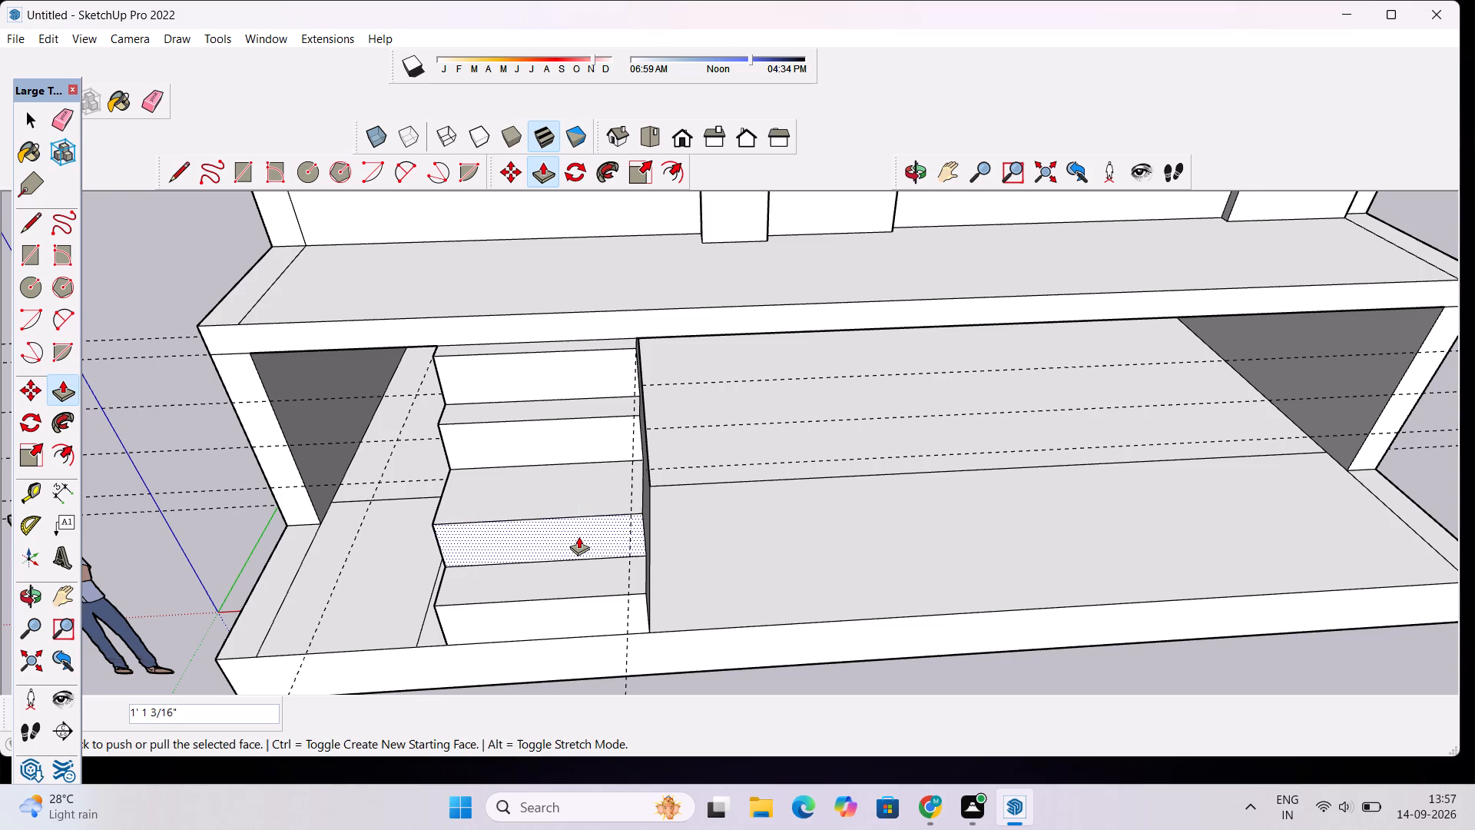
{"action": "key", "text": "space"}
Push/Pull the third stair step's riser outward by about 11 15/16".
{"action": "left_click", "coordinate": [578, 449]}
{"action": "key", "text": "p"}
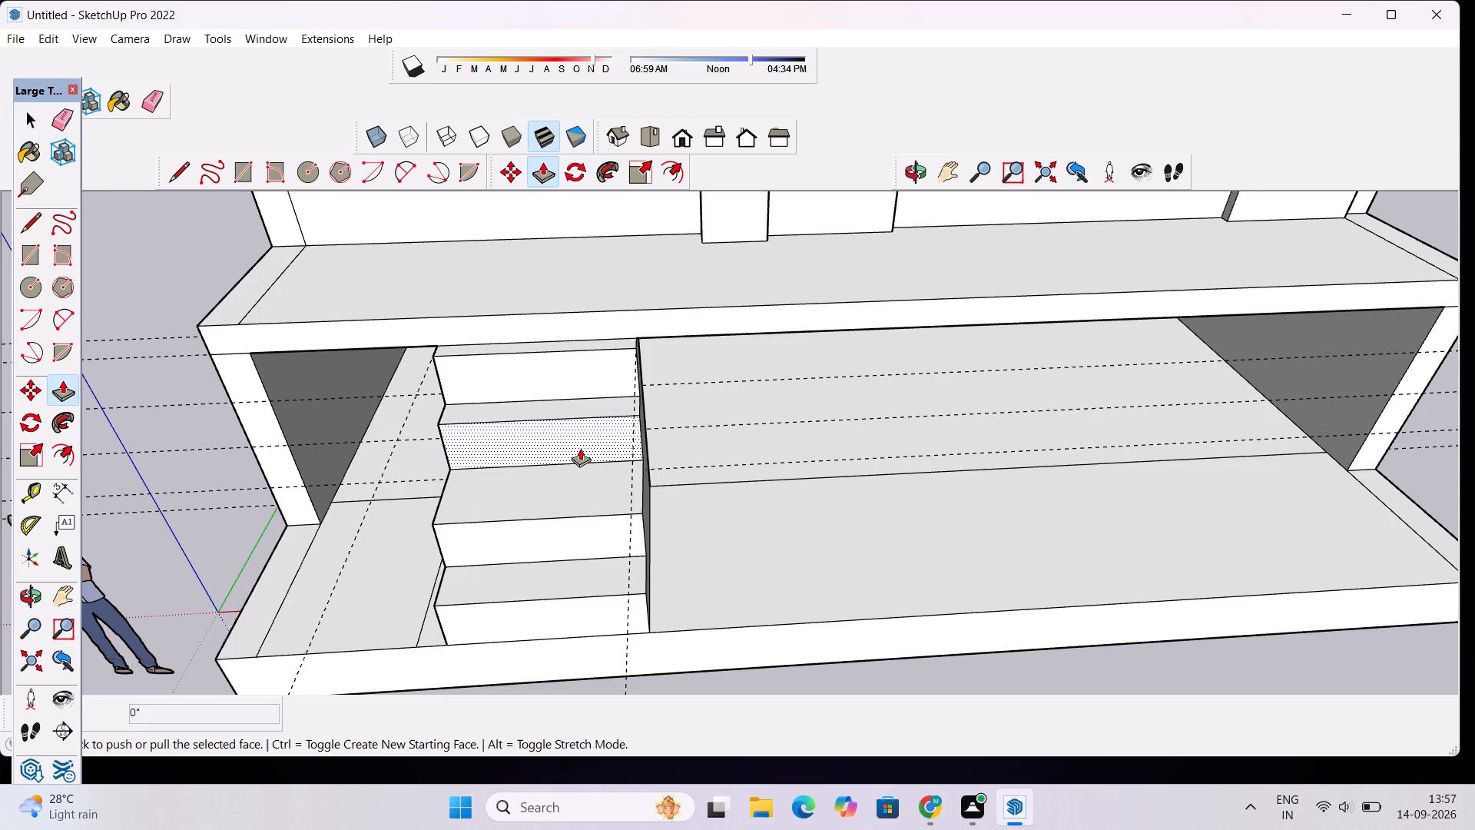
{"action": "left_click", "coordinate": [580, 448]}
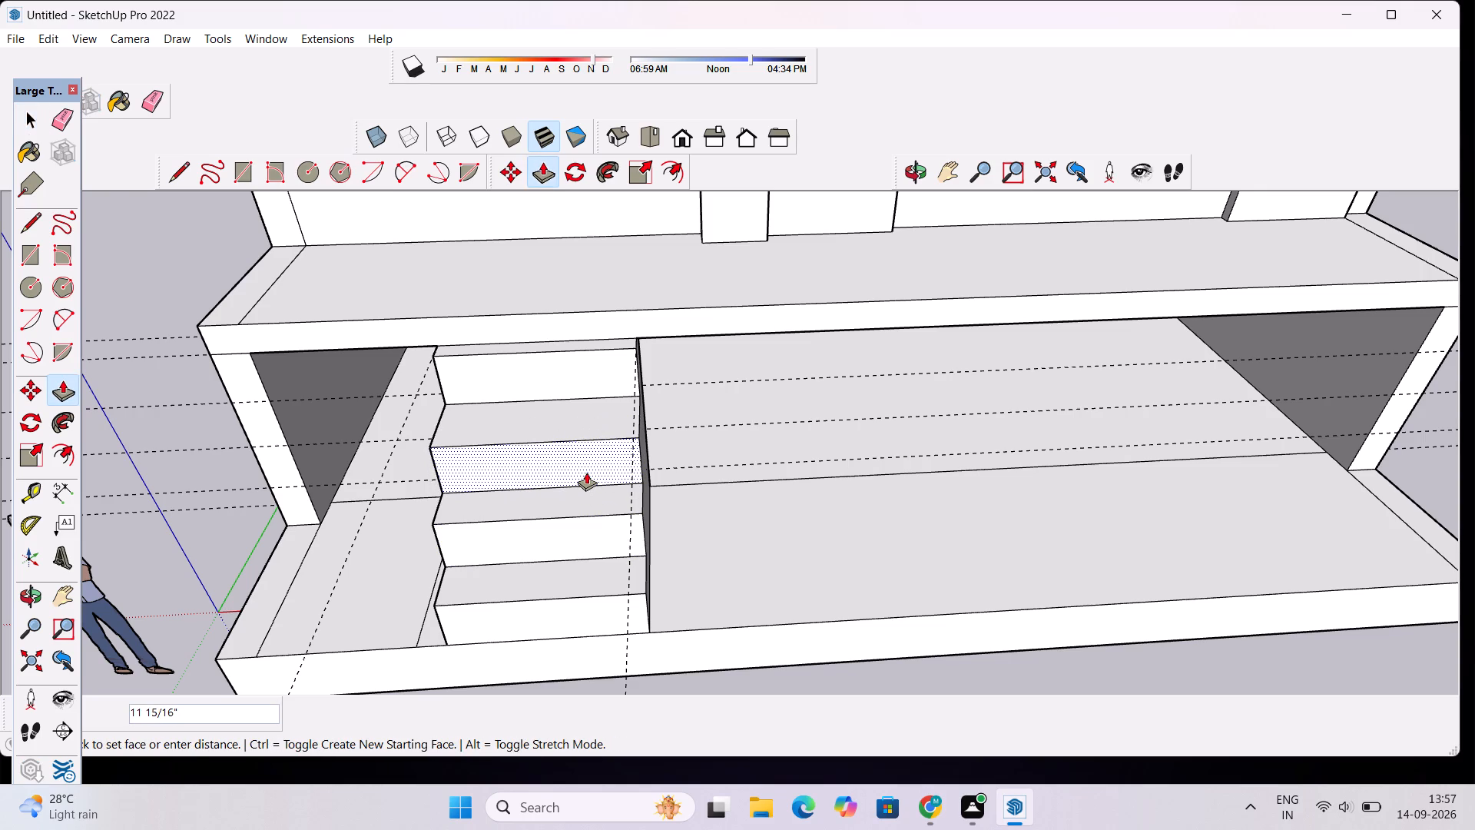
{"action": "left_click", "coordinate": [586, 472]}
{"action": "key", "text": "space"}
Push/Pull the top stair step's riser outward by about 6 3/8".
{"action": "left_click", "coordinate": [911, 181]}
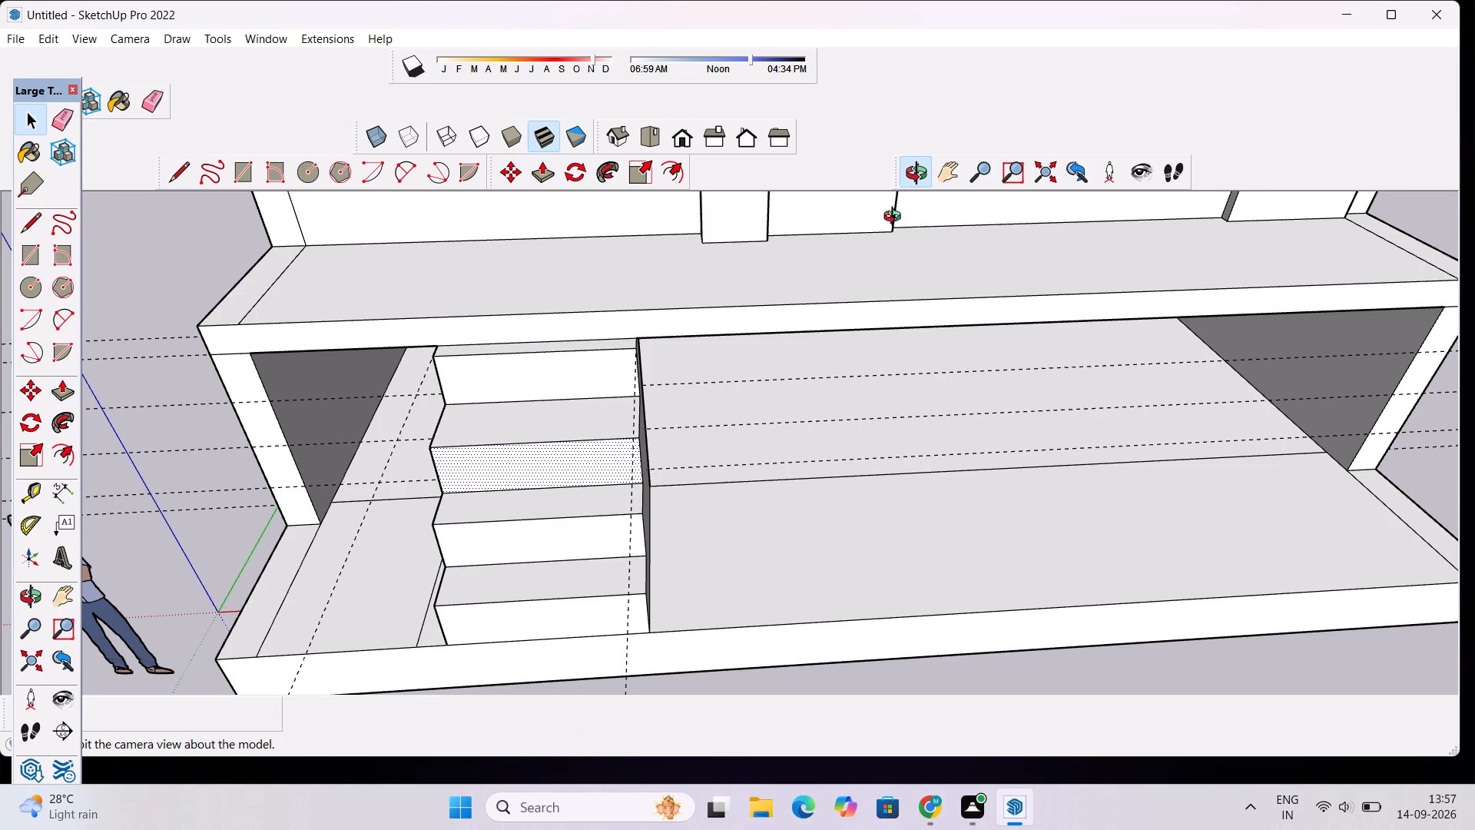
{"action": "left_click_drag", "start_coordinate": [688, 504], "coordinate": [691, 443]}
{"action": "scroll", "coordinate": [559, 358], "scroll_direction": "up", "scroll_amount": 5}
{"action": "left_click_drag", "start_coordinate": [552, 407], "coordinate": [552, 421]}
{"action": "scroll", "coordinate": [554, 402], "scroll_direction": "up", "scroll_amount": 1}
{"action": "key", "text": "space"}
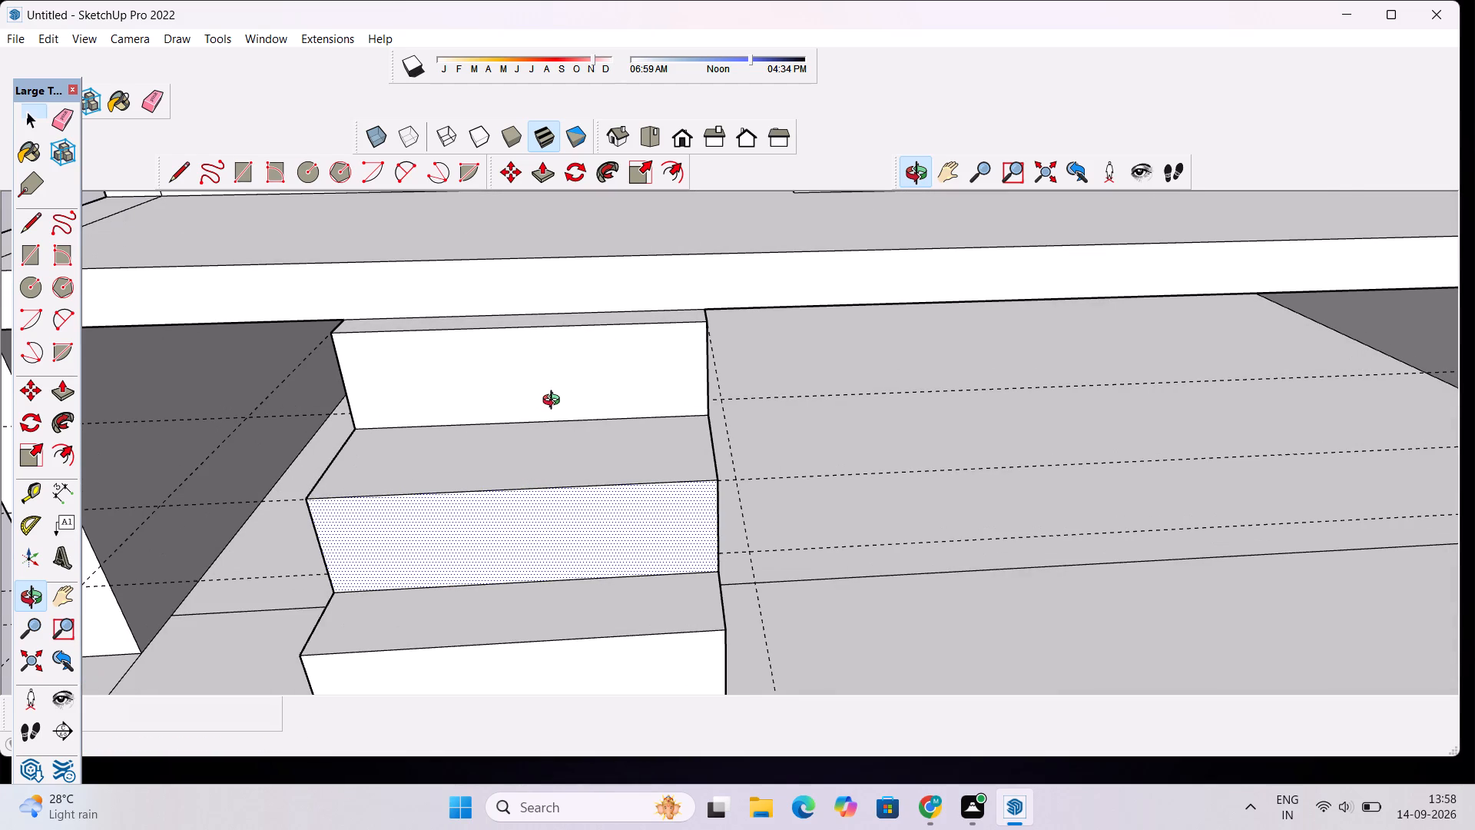
{"action": "type", "text": "p"}
{"action": "key", "text": "space"}
{"action": "left_click", "coordinate": [562, 381]}
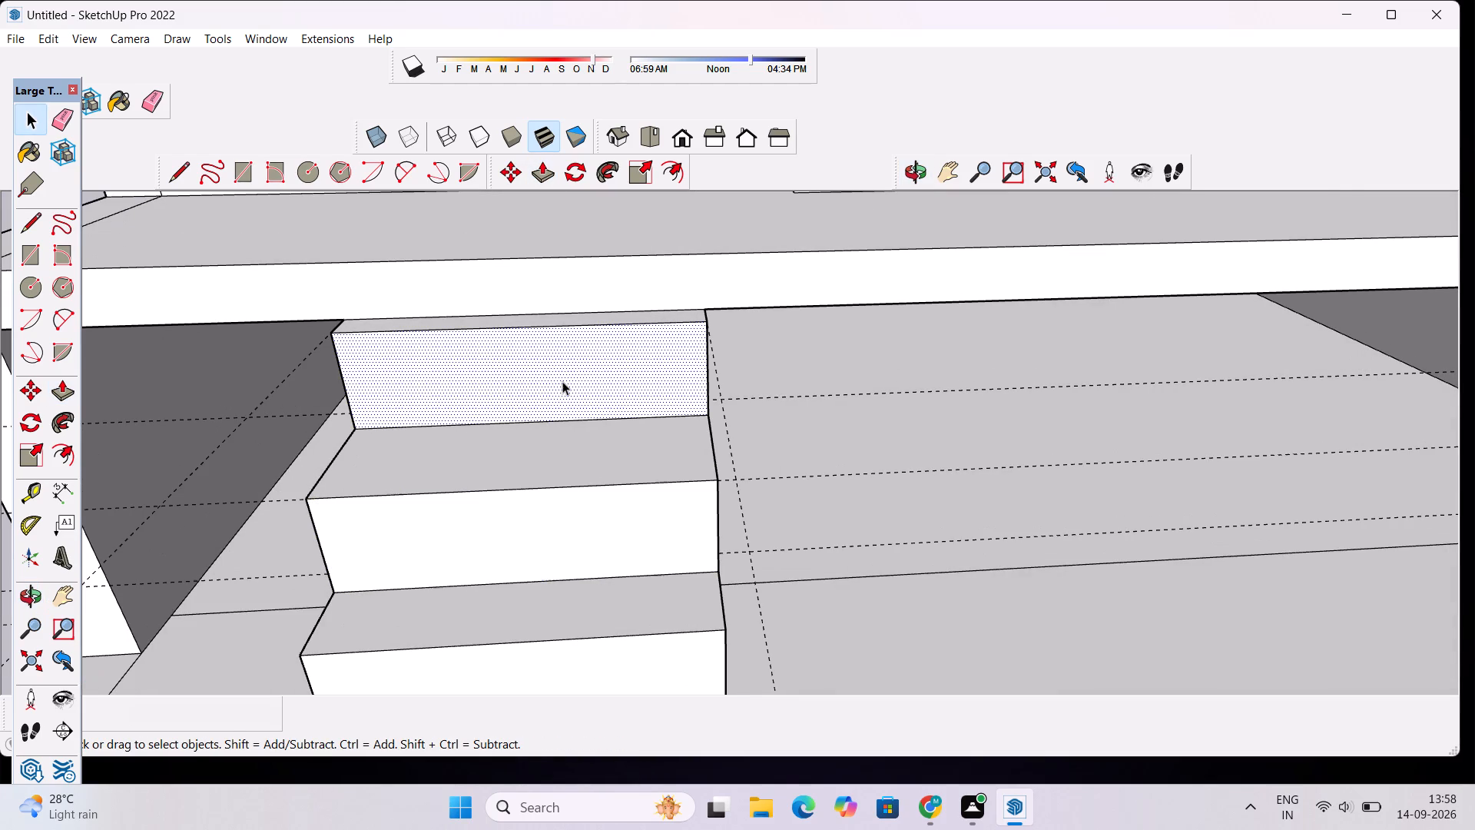
{"action": "key", "text": "p"}
{"action": "left_click", "coordinate": [562, 381]}
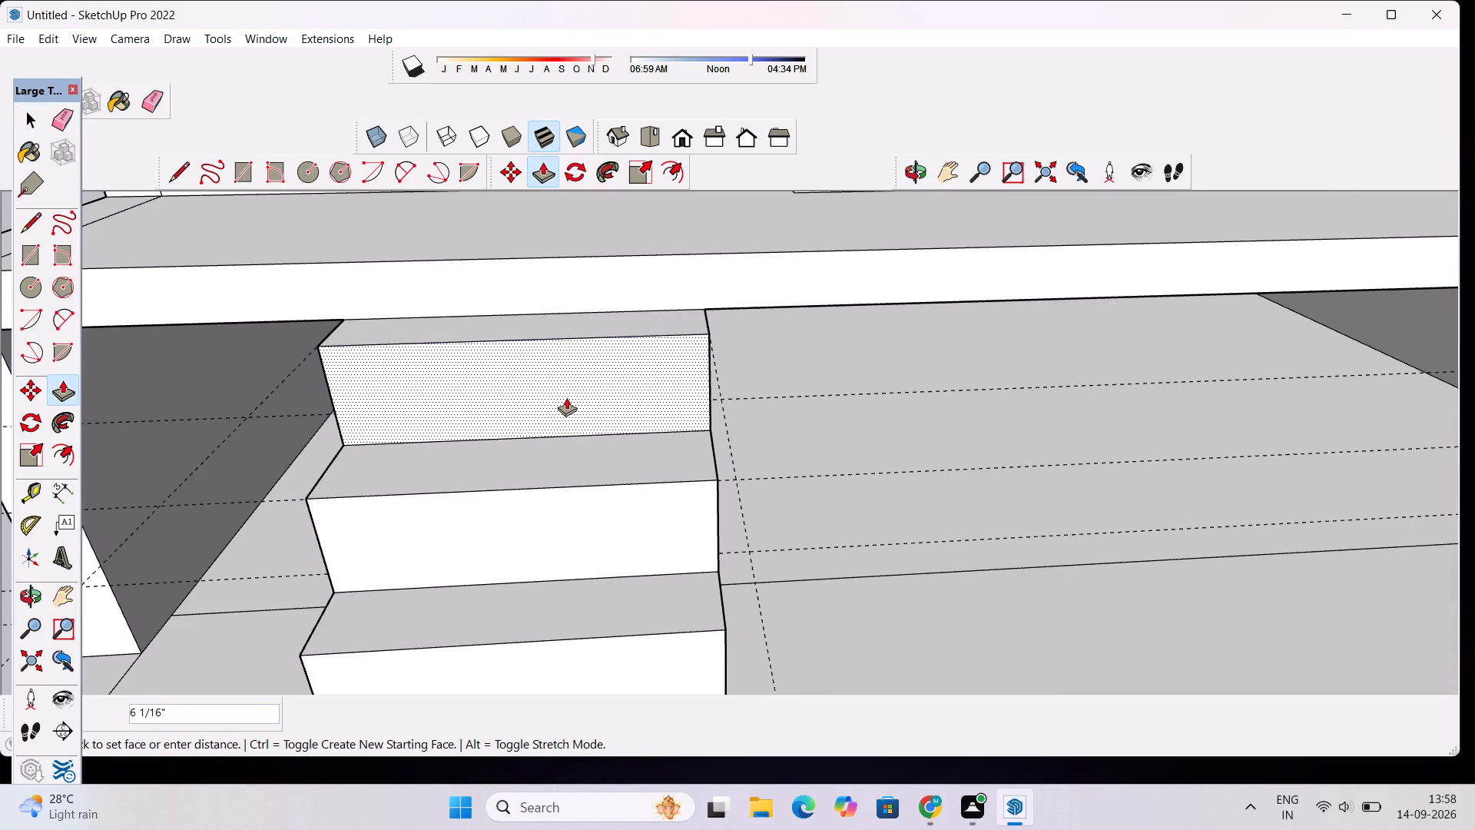
{"action": "left_click", "coordinate": [566, 398]}
Erase all the dashed construction guides running across the base and out from the stair.
{"action": "scroll", "coordinate": [698, 468], "scroll_direction": "down", "scroll_amount": 5}
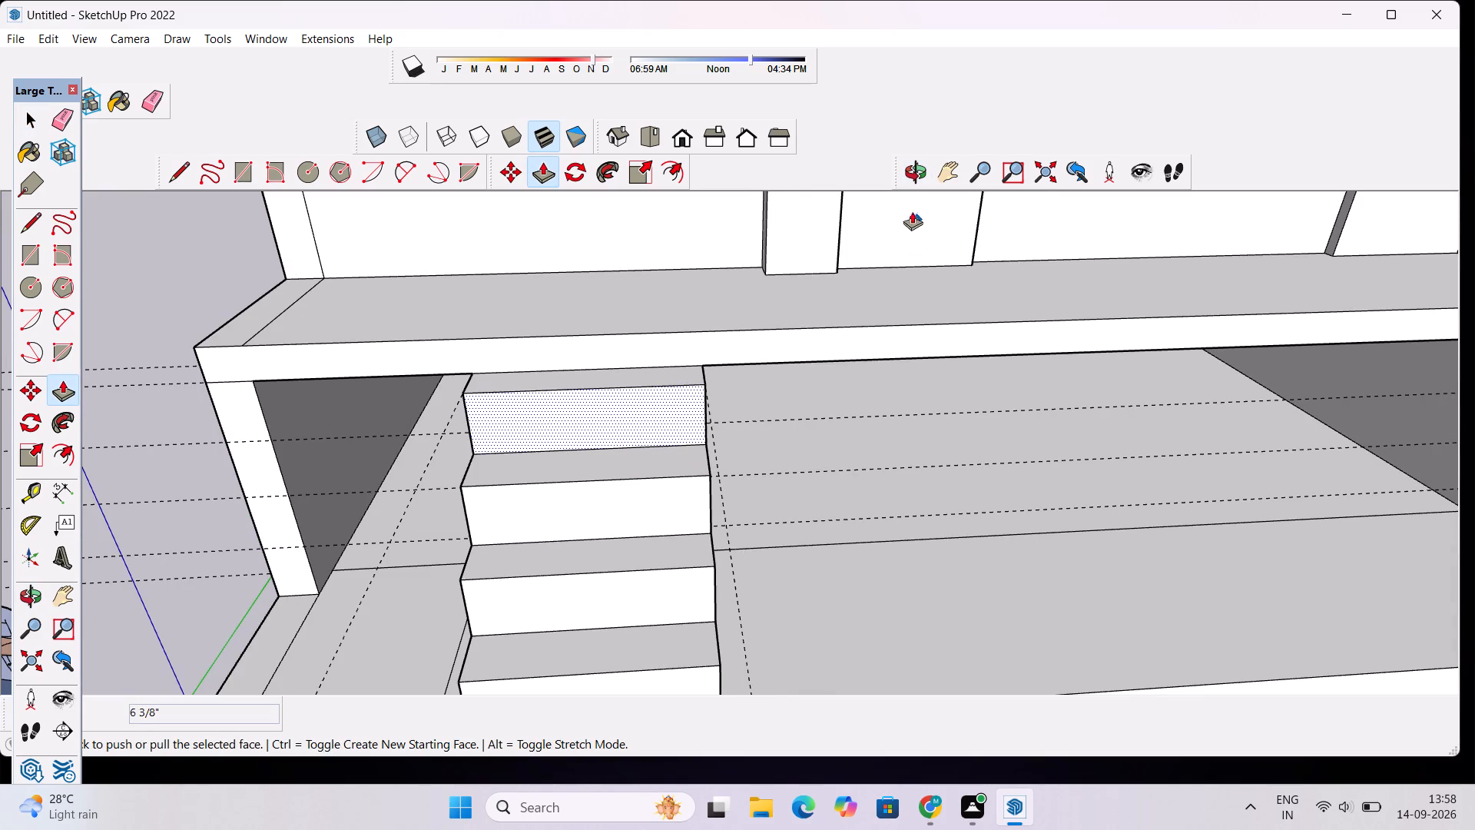
{"action": "left_click", "coordinate": [909, 180]}
{"action": "left_click_drag", "start_coordinate": [969, 380], "coordinate": [808, 403]}
{"action": "scroll", "coordinate": [800, 399], "scroll_direction": "down", "scroll_amount": 4}
{"action": "left_click_drag", "start_coordinate": [764, 413], "coordinate": [784, 451]}
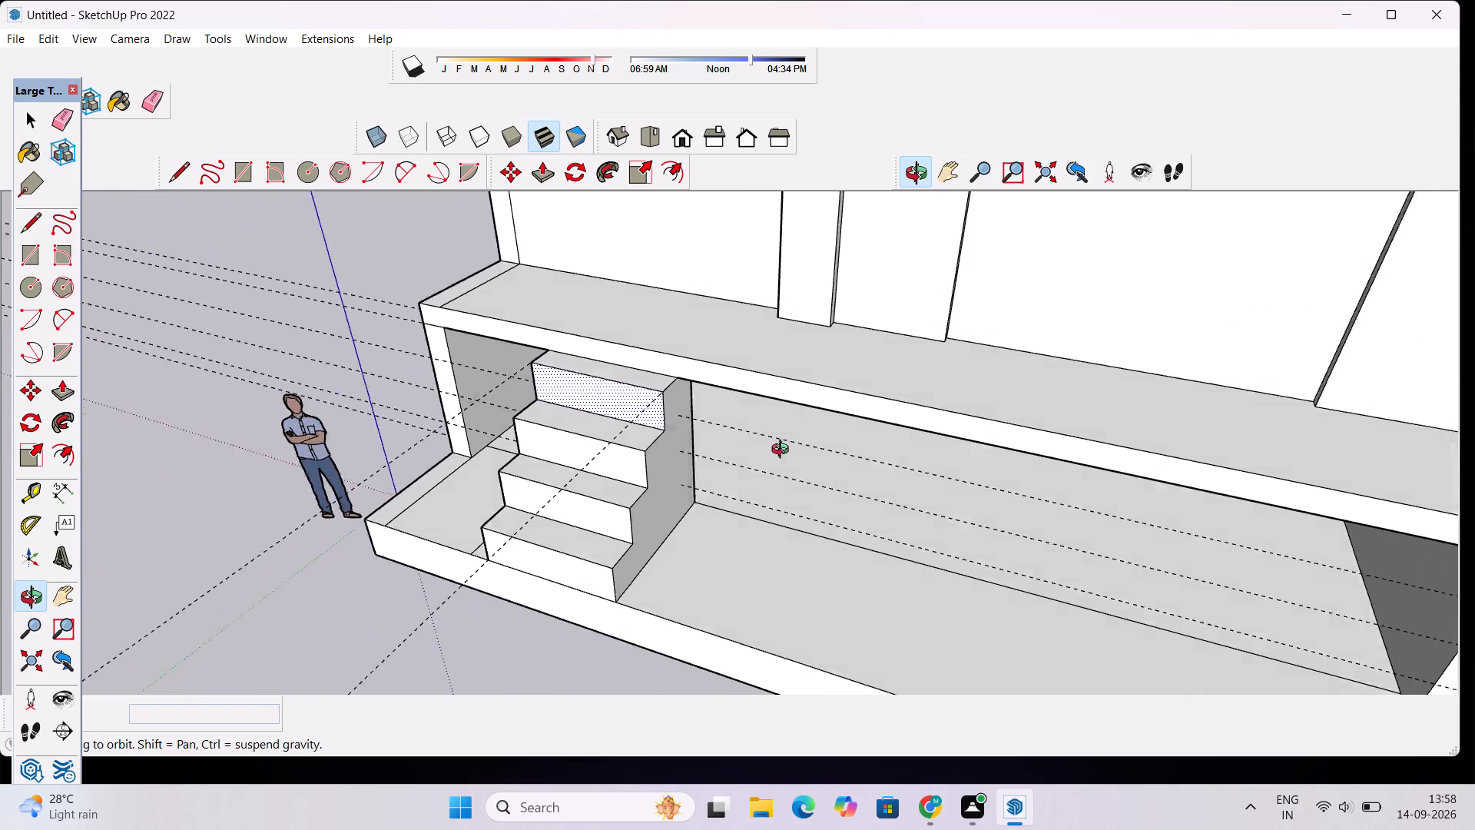
{"action": "left_click_drag", "start_coordinate": [784, 451], "coordinate": [1008, 344]}
{"action": "scroll", "coordinate": [989, 367], "scroll_direction": "down", "scroll_amount": 4}
{"action": "left_click_drag", "start_coordinate": [1009, 398], "coordinate": [807, 417]}
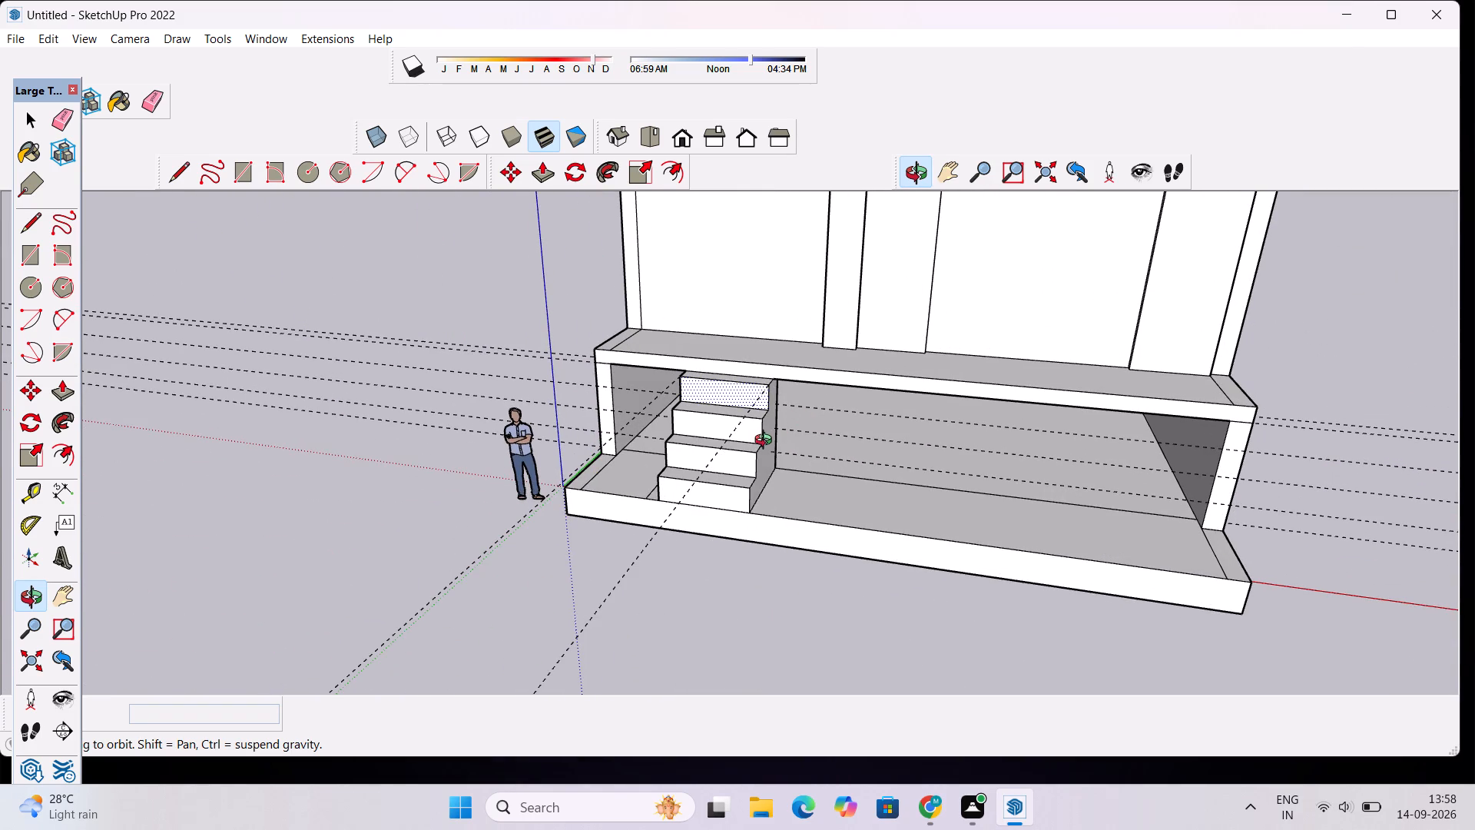
{"action": "scroll", "coordinate": [628, 434], "scroll_direction": "down", "scroll_amount": 4}
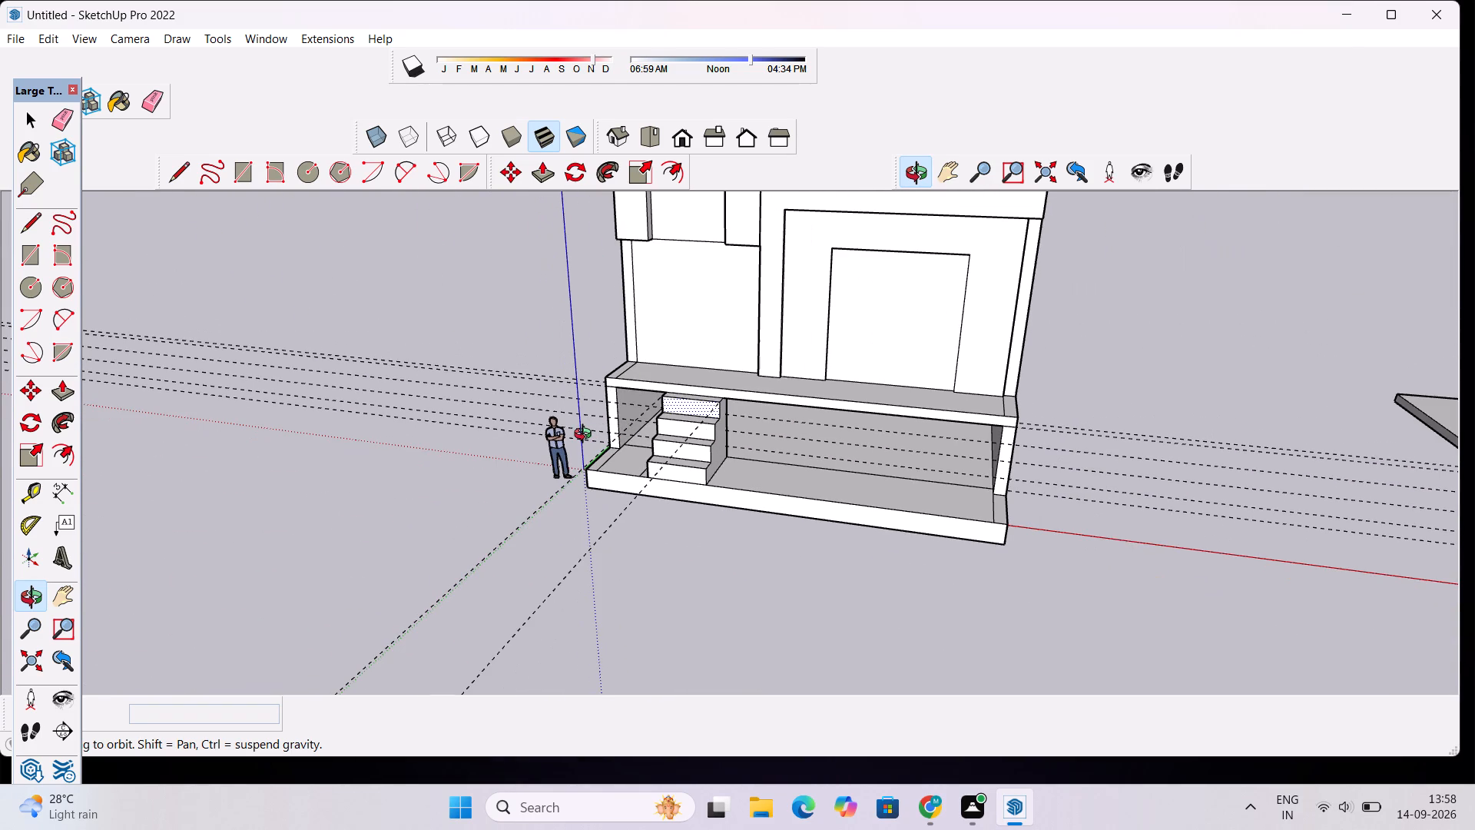
{"action": "scroll", "coordinate": [586, 436], "scroll_direction": "up", "scroll_amount": 3}
{"action": "left_click_drag", "start_coordinate": [584, 433], "coordinate": [657, 523]}
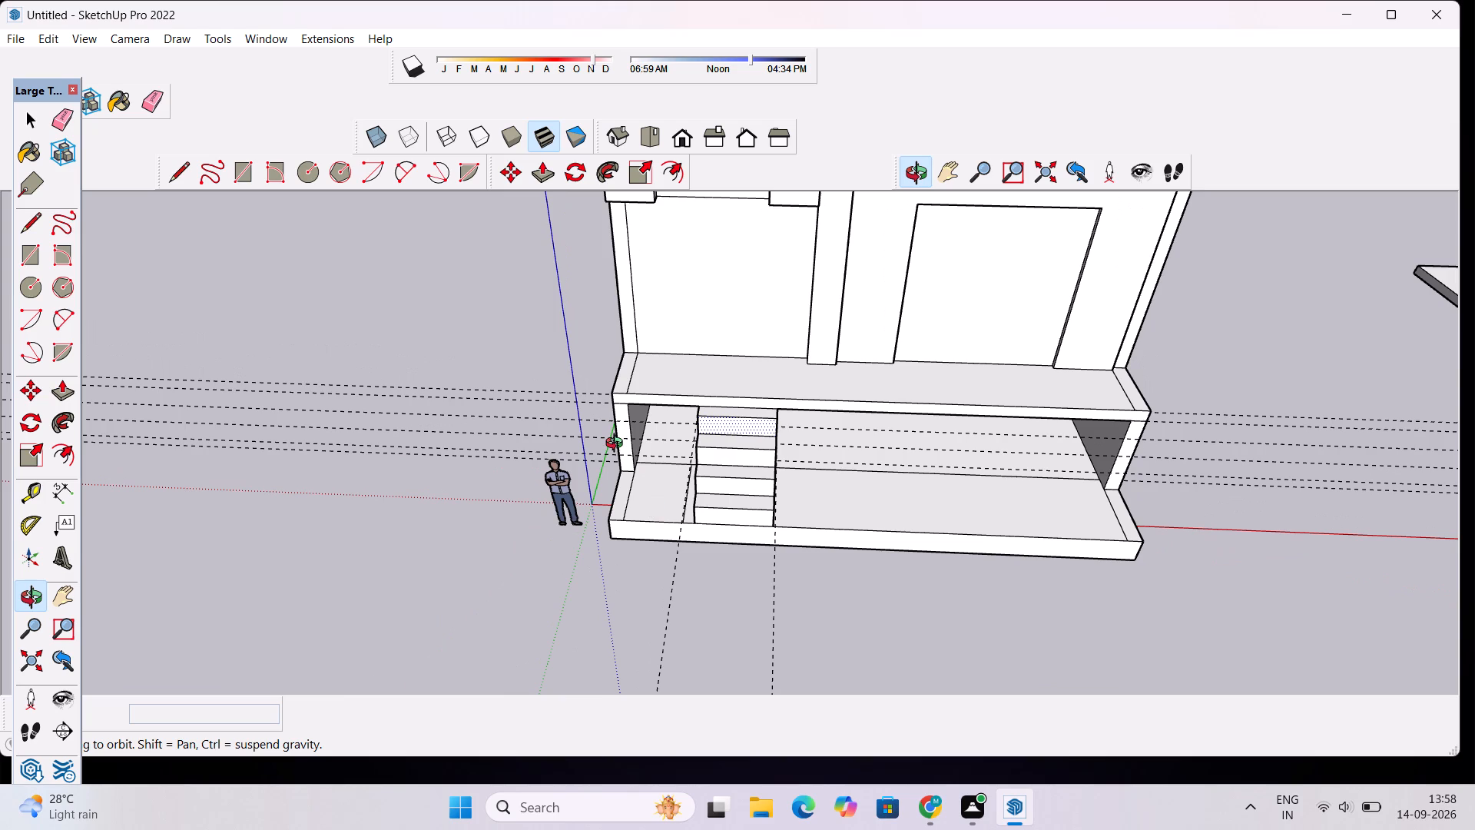
{"action": "scroll", "coordinate": [618, 445], "scroll_direction": "down", "scroll_amount": 5}
{"action": "scroll", "coordinate": [615, 443], "scroll_direction": "up", "scroll_amount": 1}
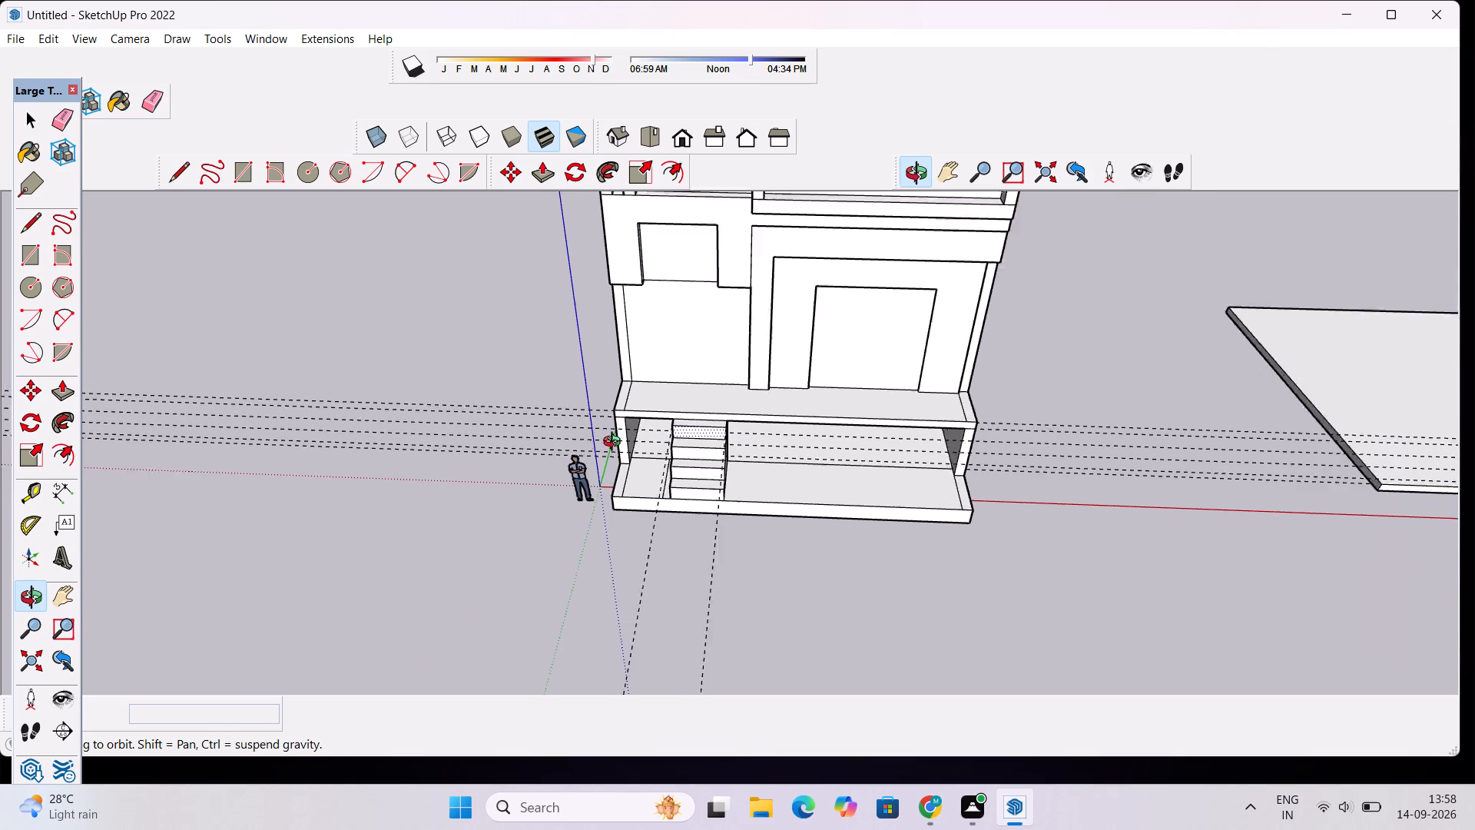
{"action": "scroll", "coordinate": [615, 443], "scroll_direction": "up", "scroll_amount": 6}
{"action": "left_click_drag", "start_coordinate": [627, 490], "coordinate": [637, 525]}
{"action": "scroll", "coordinate": [646, 522], "scroll_direction": "up", "scroll_amount": 1}
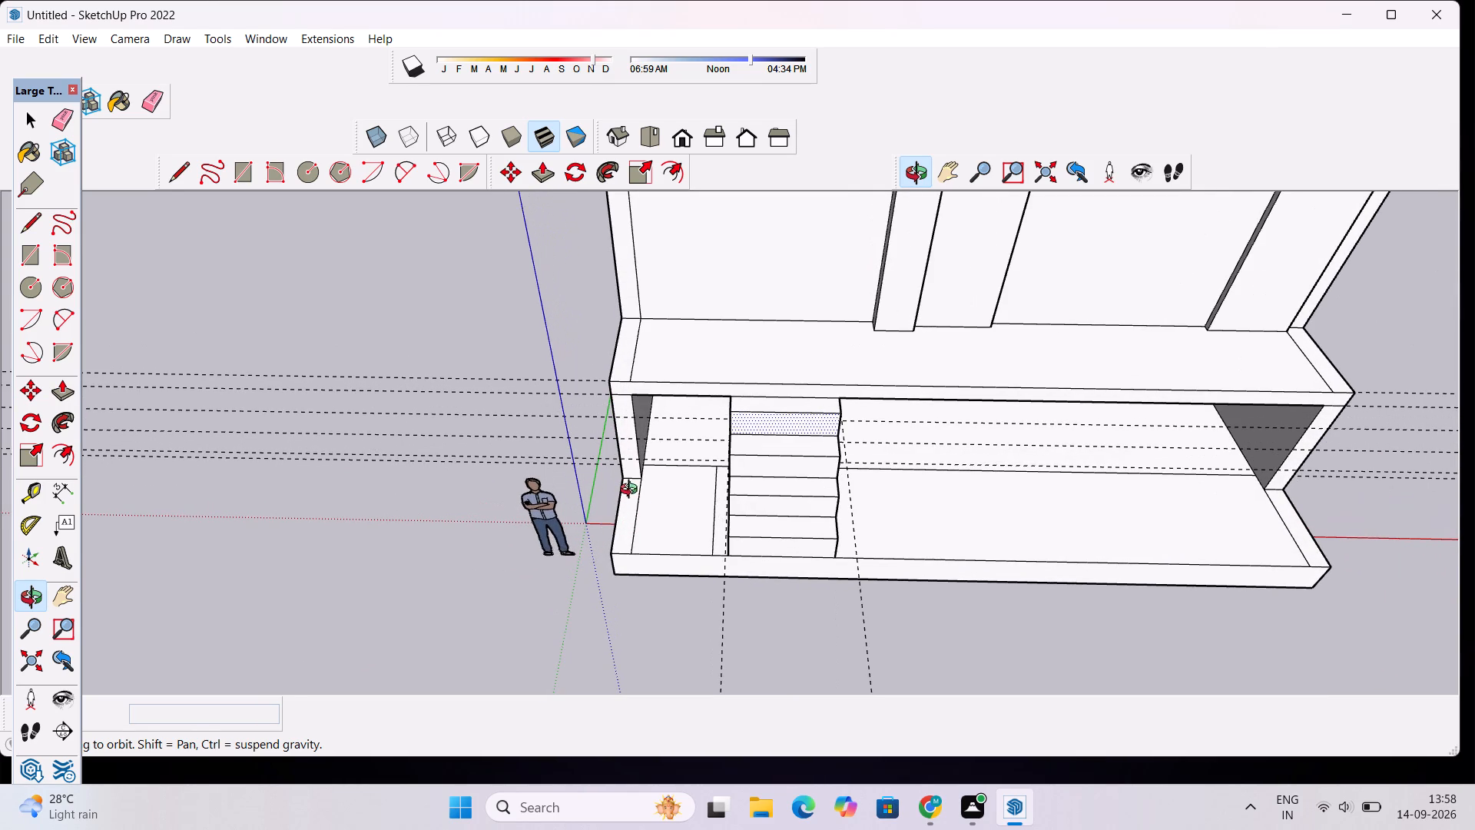
{"action": "key", "text": "space"}
{"action": "type", "text": "e"}
{"action": "left_click_drag", "start_coordinate": [390, 333], "coordinate": [386, 473]}
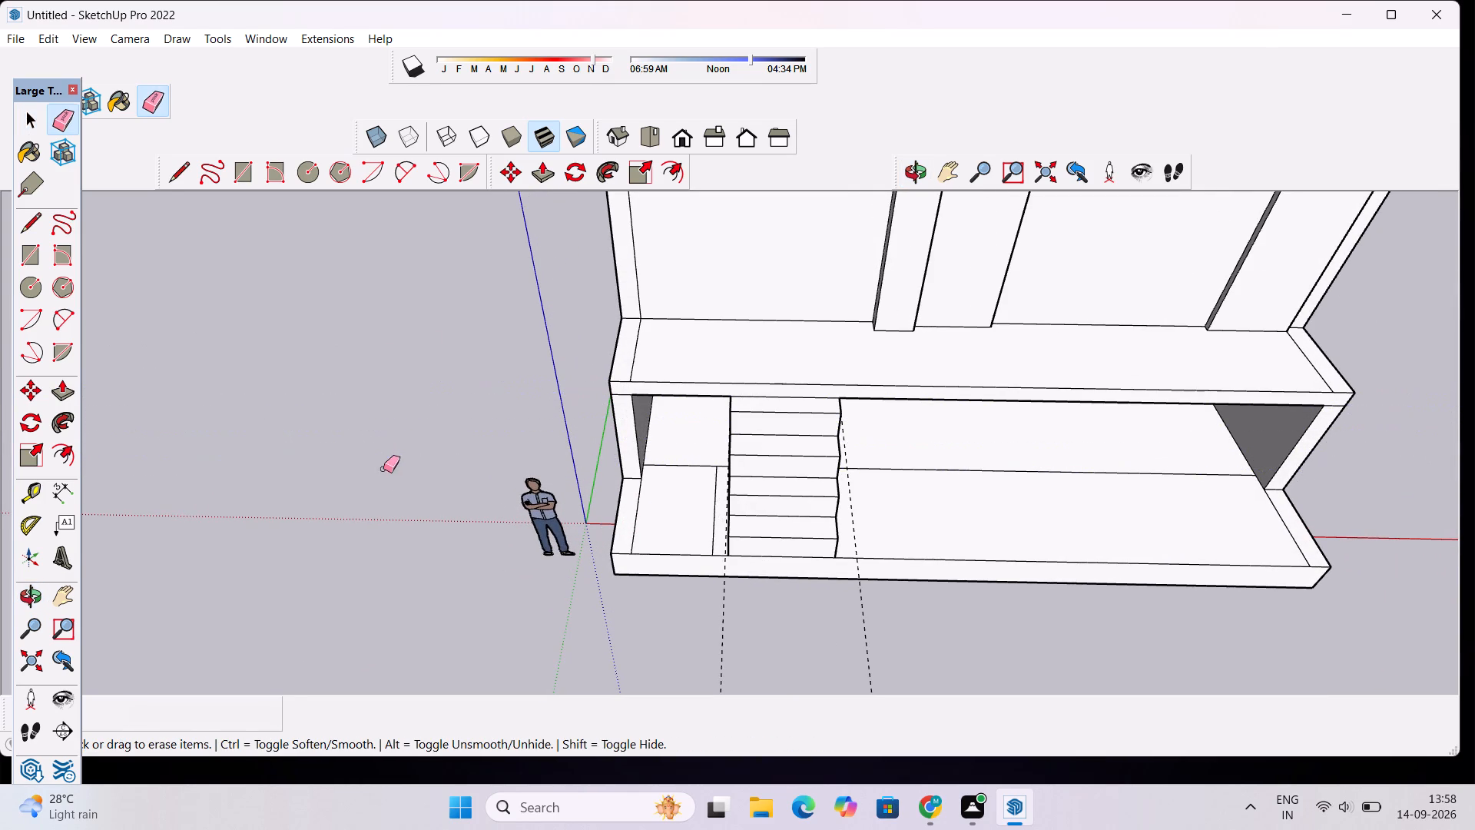
{"action": "left_click_drag", "start_coordinate": [967, 675], "coordinate": [639, 651]}
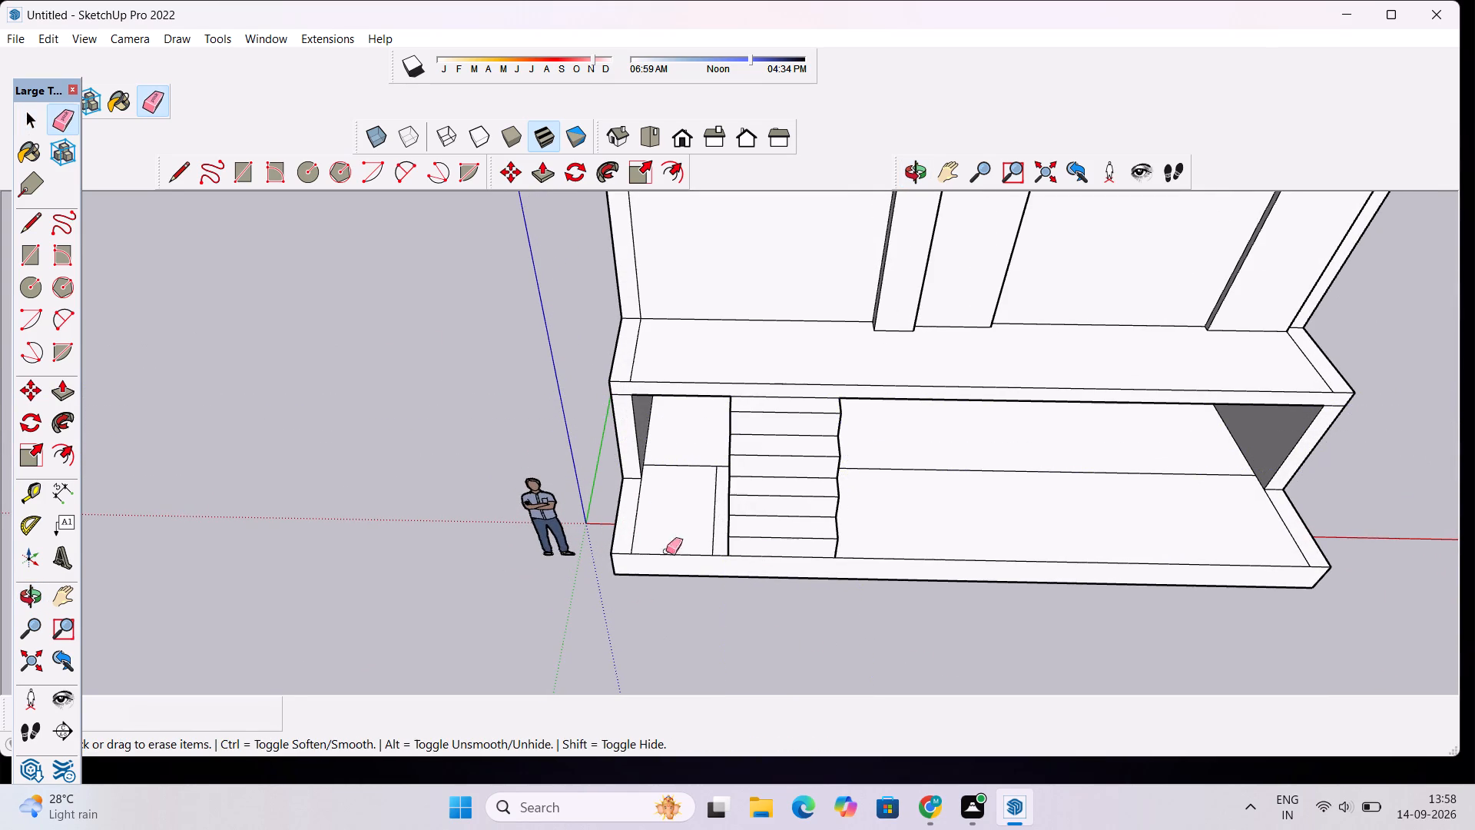
Erase the leftover dividing edges on the lower floor beside the stair and along both ends.
{"action": "scroll", "coordinate": [694, 511], "scroll_direction": "up", "scroll_amount": 5}
{"action": "left_click_drag", "start_coordinate": [724, 426], "coordinate": [737, 463]}
{"action": "left_click_drag", "start_coordinate": [616, 506], "coordinate": [606, 513]}
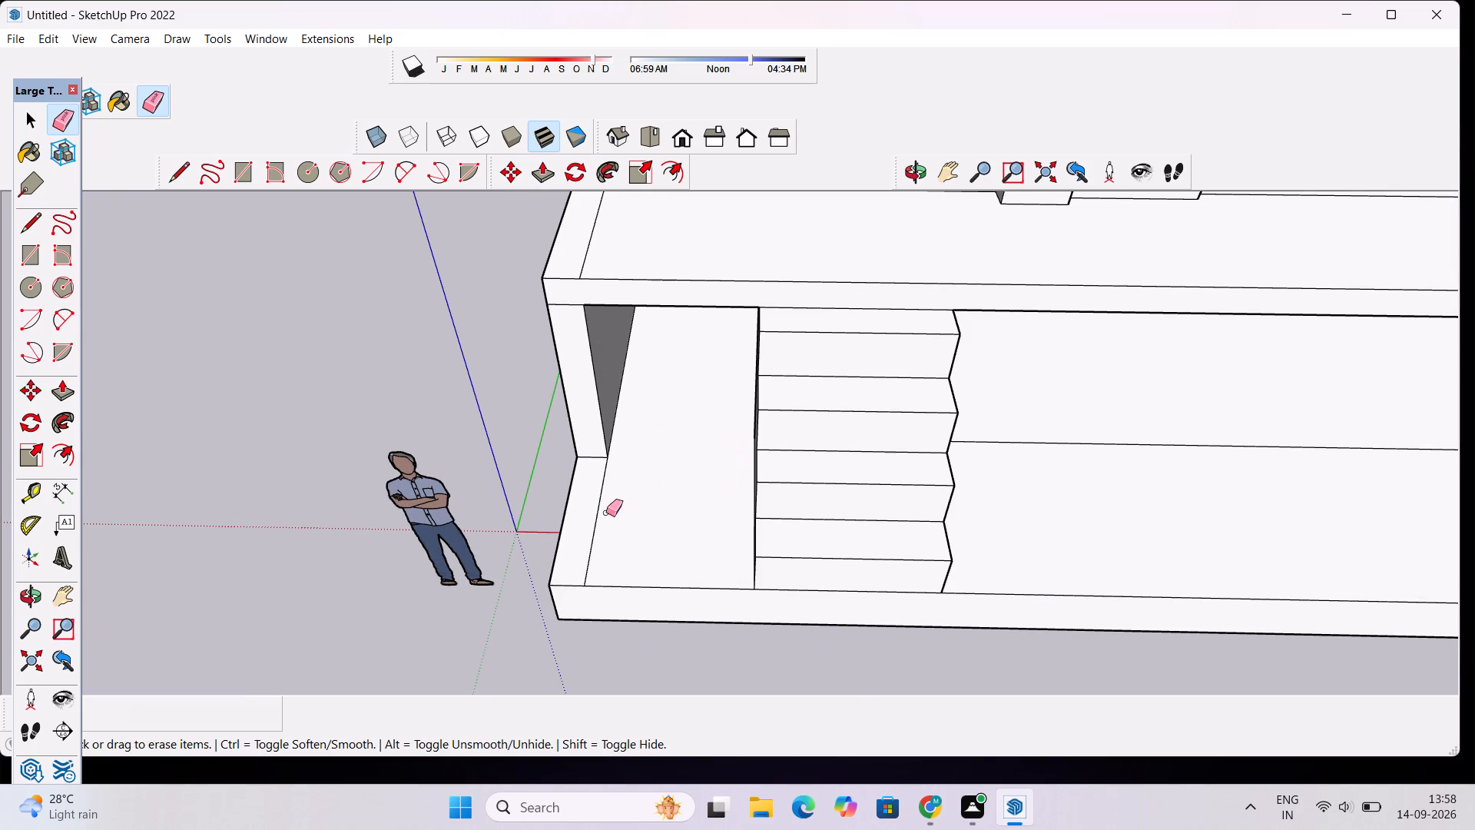
{"action": "left_click_drag", "start_coordinate": [606, 513], "coordinate": [588, 527]}
{"action": "left_click_drag", "start_coordinate": [1001, 432], "coordinate": [1009, 453]}
{"action": "scroll", "coordinate": [719, 433], "scroll_direction": "down", "scroll_amount": 5}
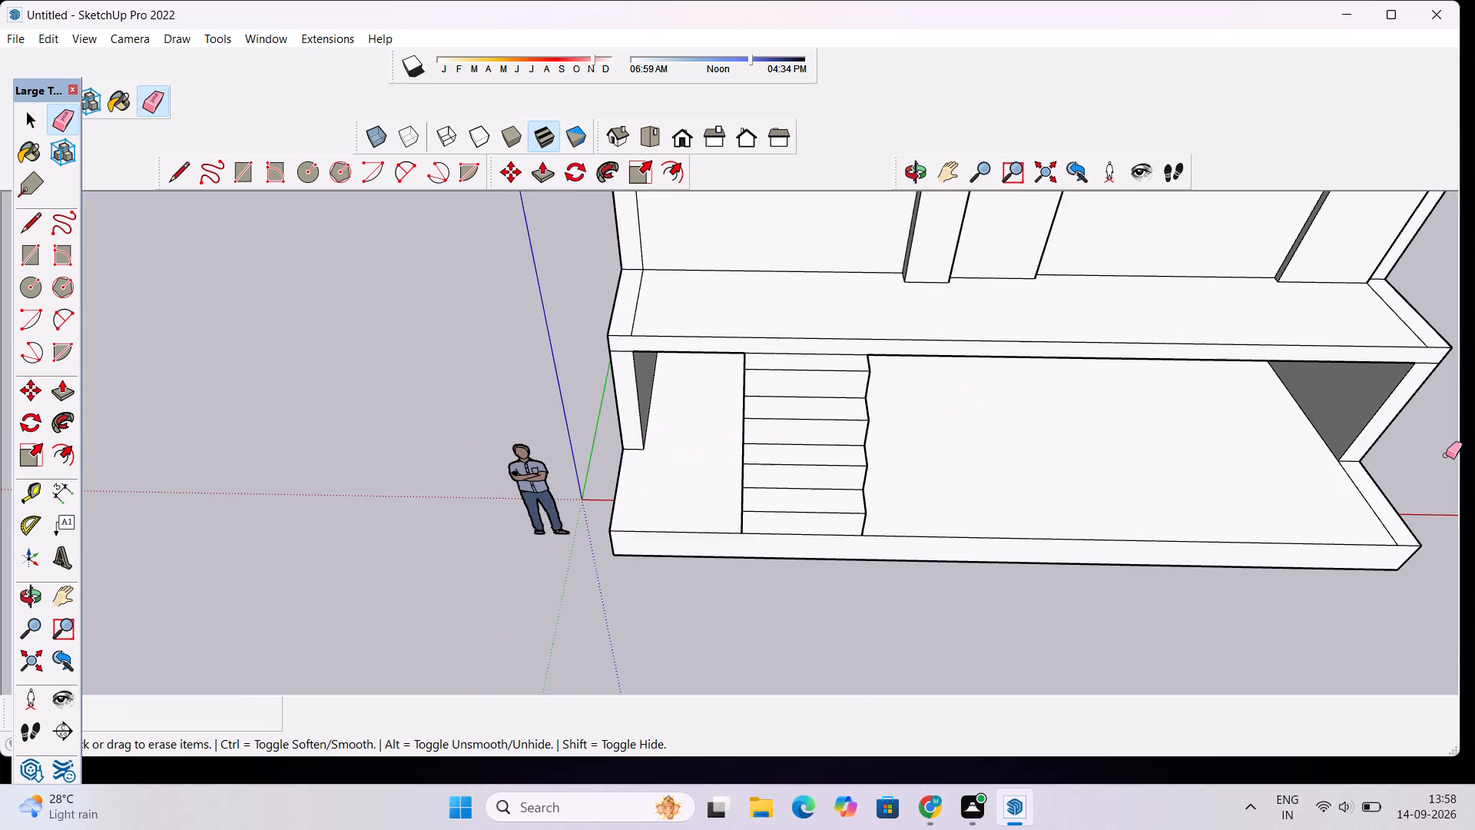
{"action": "left_click_drag", "start_coordinate": [1318, 510], "coordinate": [1311, 519]}
Erase the leftover inner edge at the right end of the upper platform's top surface.
{"action": "scroll", "coordinate": [978, 431], "scroll_direction": "down", "scroll_amount": 5}
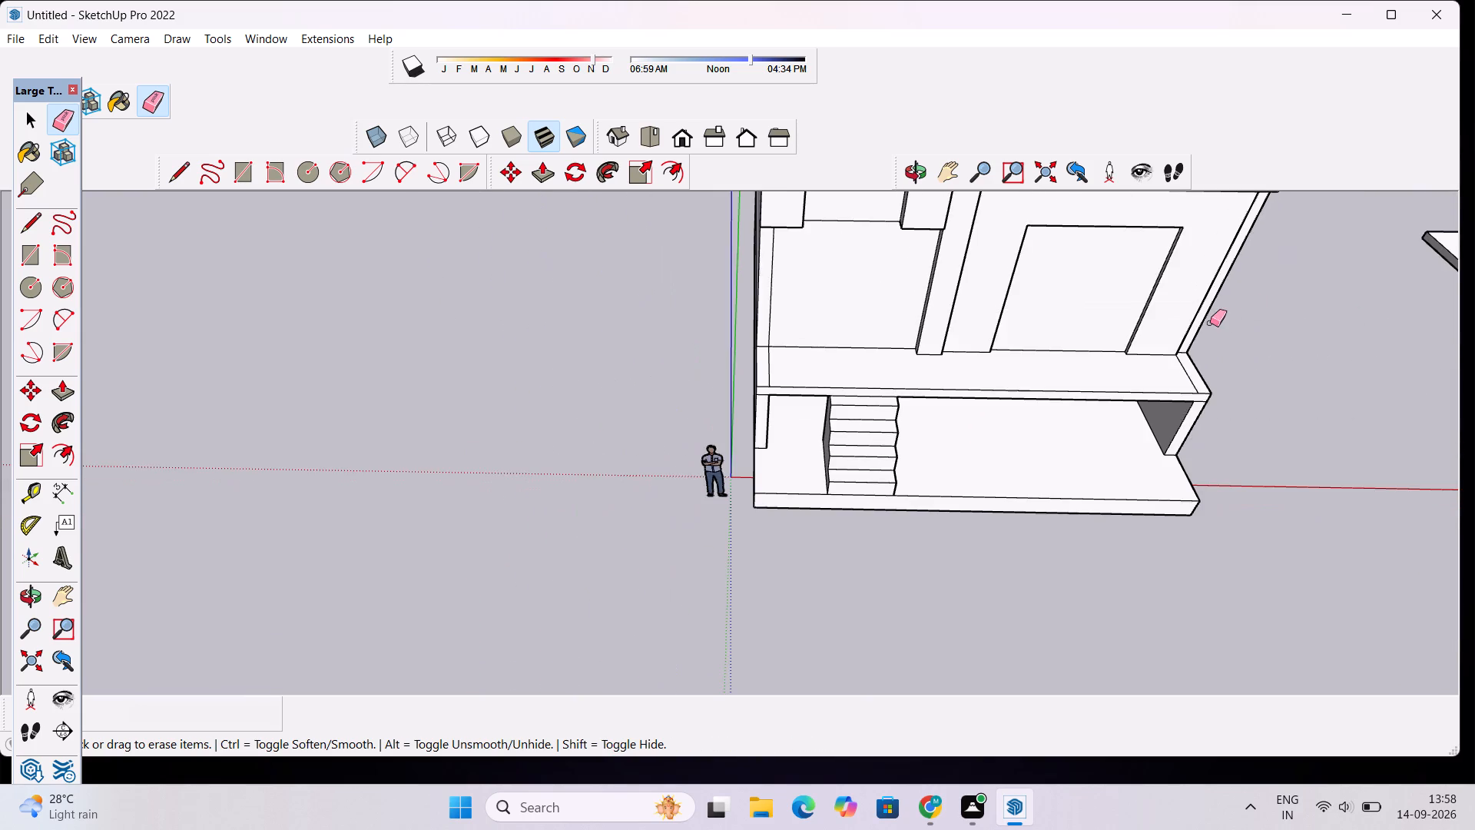
{"action": "scroll", "coordinate": [1210, 323], "scroll_direction": "up", "scroll_amount": 9}
{"action": "left_click", "coordinate": [1136, 467]}
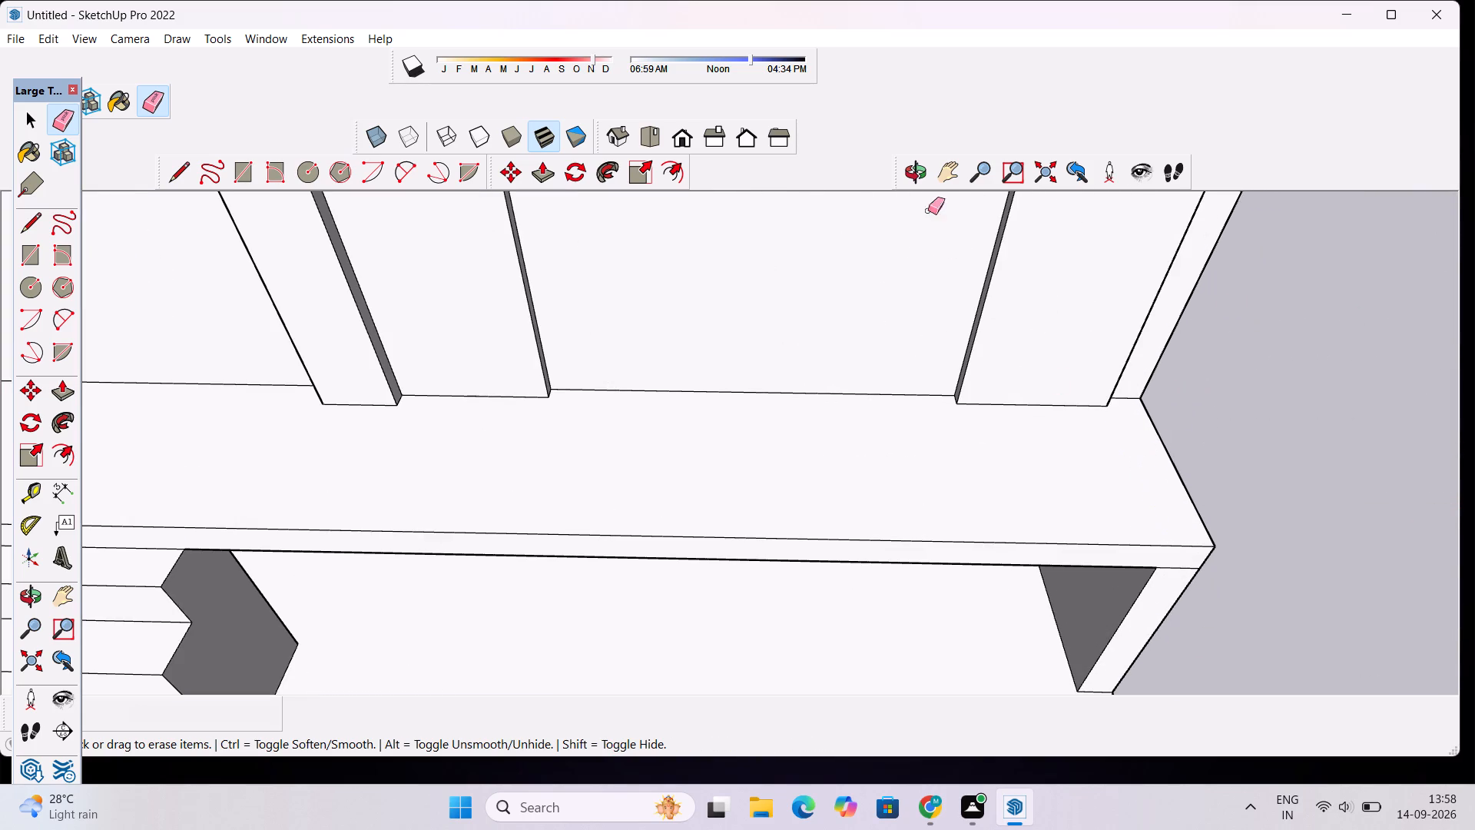
Inspect the full front facade from the stair base up to the large upper recessed bay with downlights.
{"action": "left_click", "coordinate": [917, 181]}
{"action": "left_click_drag", "start_coordinate": [918, 501], "coordinate": [918, 331]}
{"action": "scroll", "coordinate": [917, 345], "scroll_direction": "down", "scroll_amount": 8}
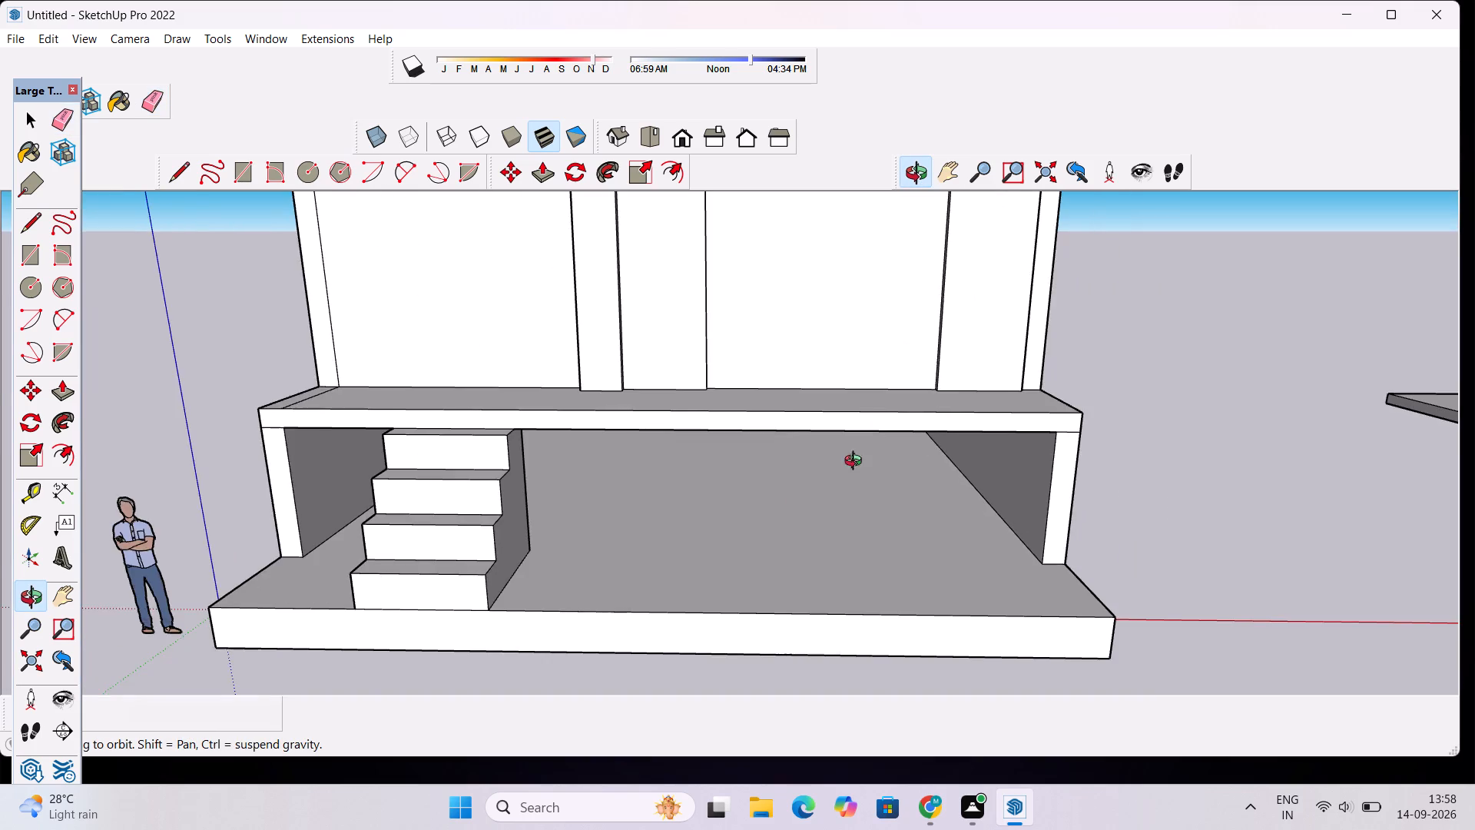
{"action": "left_click_drag", "start_coordinate": [762, 529], "coordinate": [753, 465]}
{"action": "scroll", "coordinate": [753, 462], "scroll_direction": "down", "scroll_amount": 5}
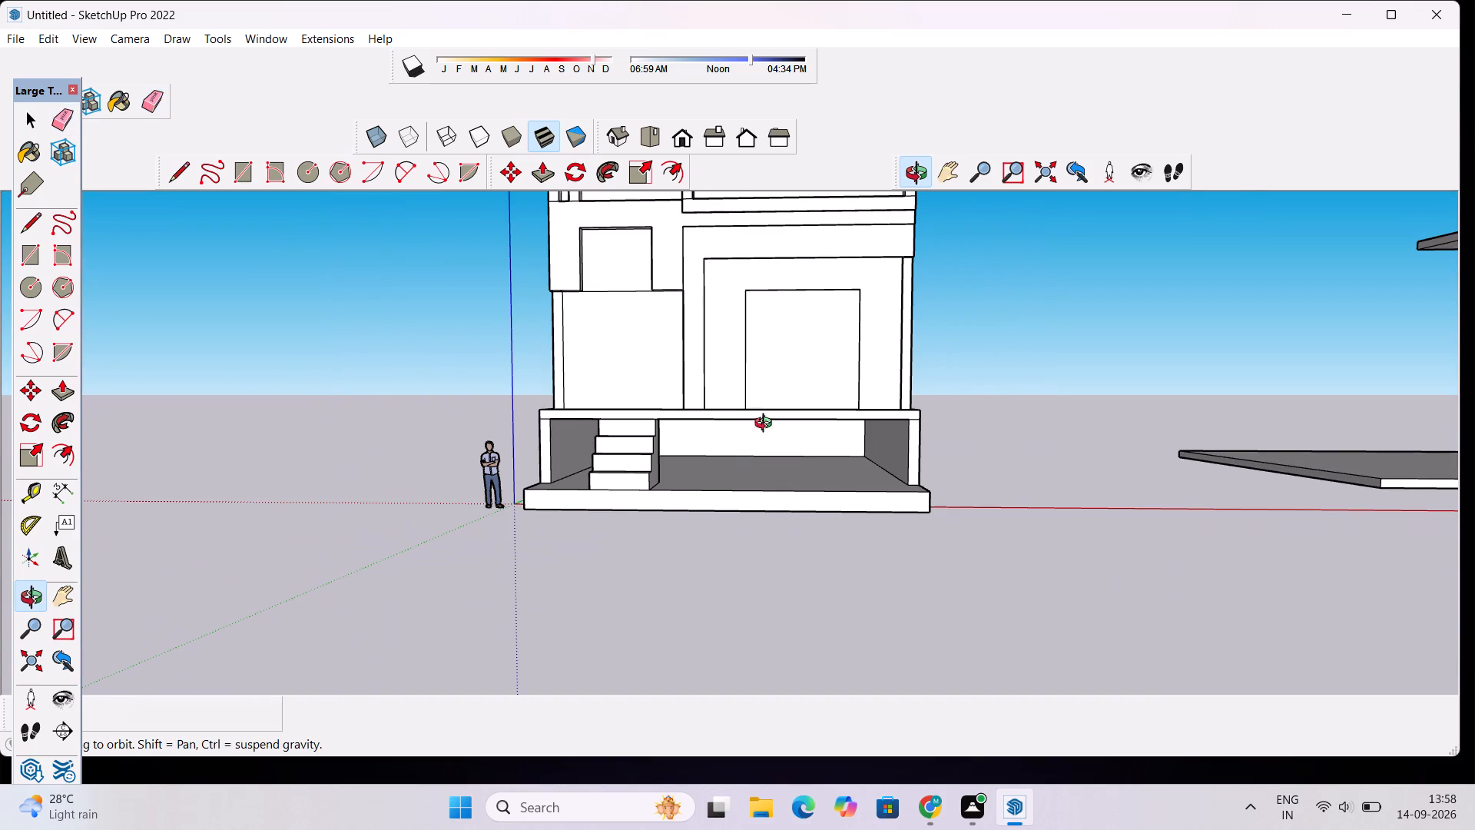
{"action": "scroll", "coordinate": [789, 421], "scroll_direction": "down", "scroll_amount": 3}
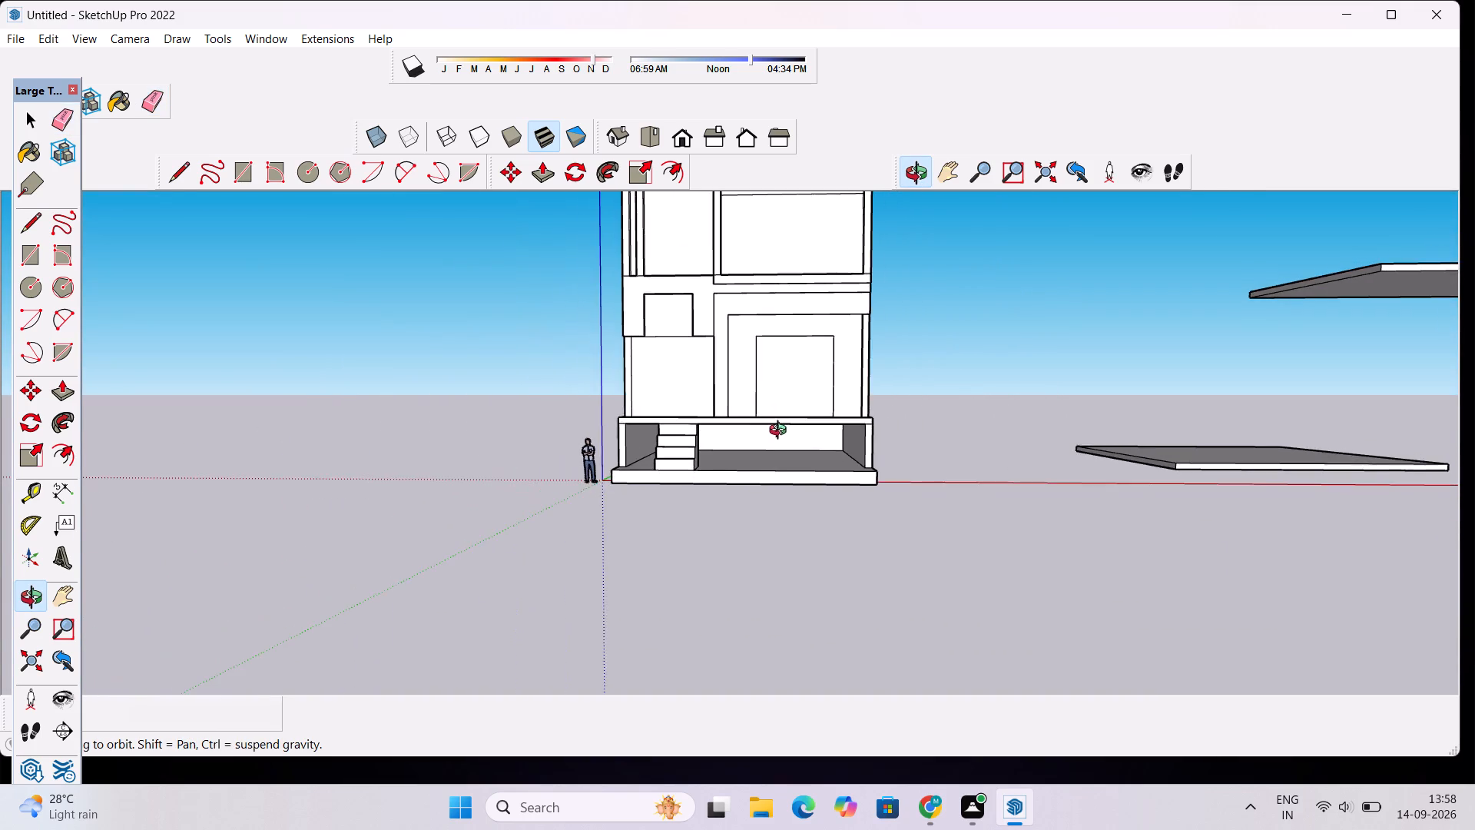
{"action": "left_click_drag", "start_coordinate": [666, 372], "coordinate": [685, 499]}
{"action": "scroll", "coordinate": [698, 432], "scroll_direction": "down", "scroll_amount": 4}
{"action": "left_click_drag", "start_coordinate": [735, 357], "coordinate": [729, 521], "text": "shift"}
{"action": "scroll", "coordinate": [723, 497], "scroll_direction": "up", "scroll_amount": 3}
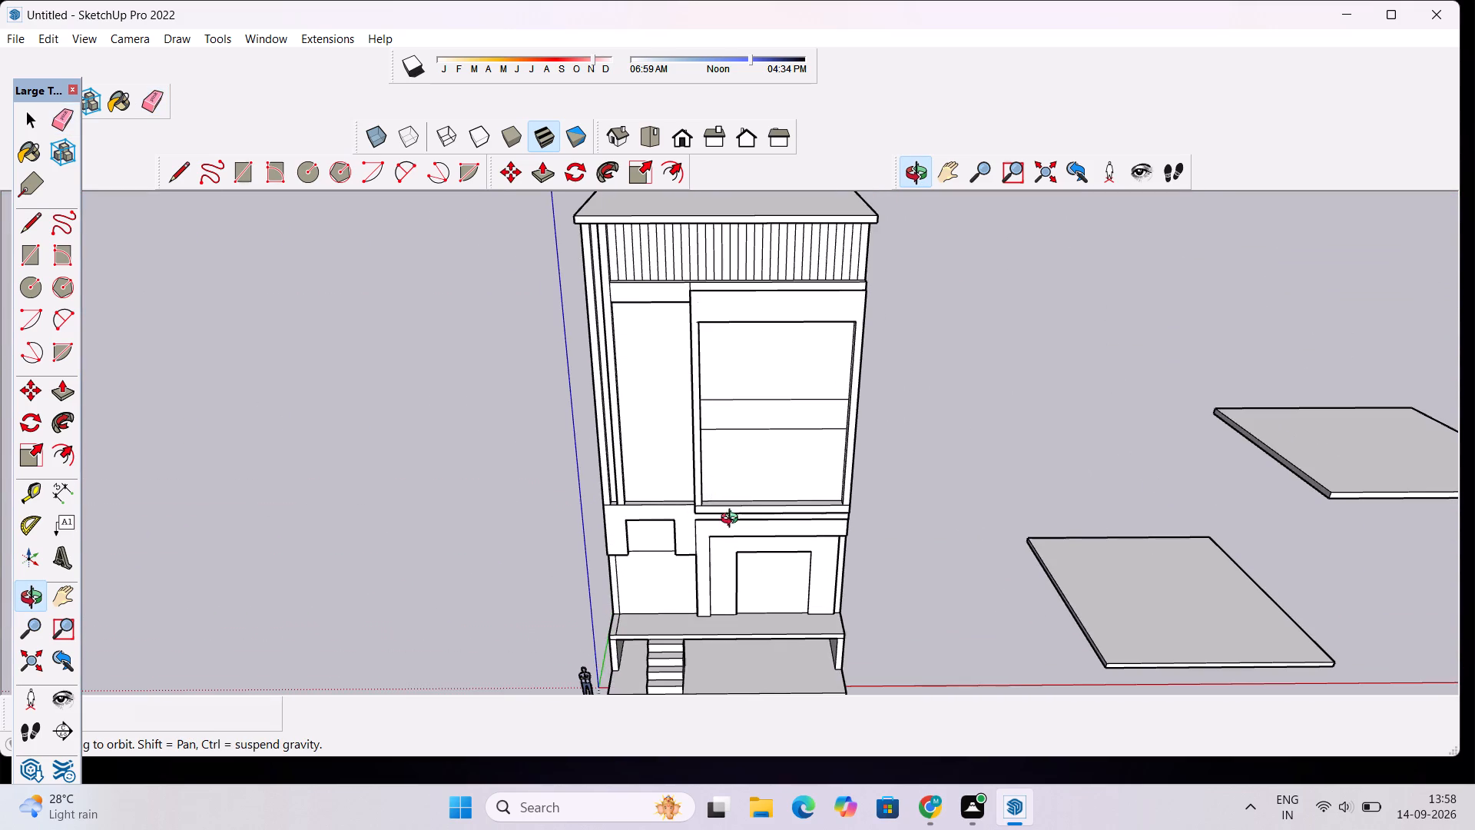
{"action": "left_click_drag", "start_coordinate": [763, 588], "coordinate": [733, 262]}
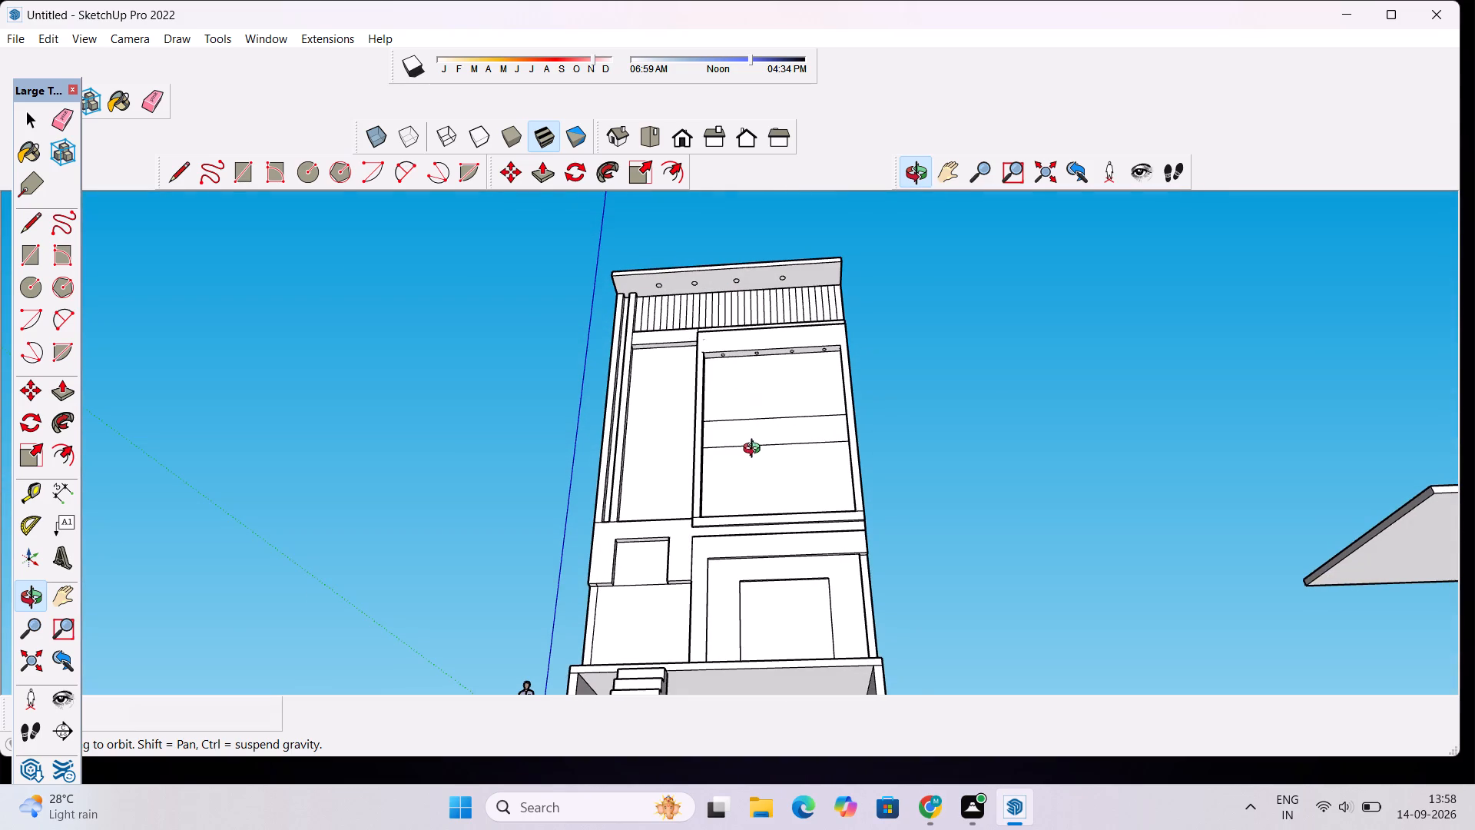
{"action": "scroll", "coordinate": [755, 451], "scroll_direction": "up", "scroll_amount": 9}
{"action": "left_click_drag", "start_coordinate": [745, 452], "coordinate": [743, 510]}
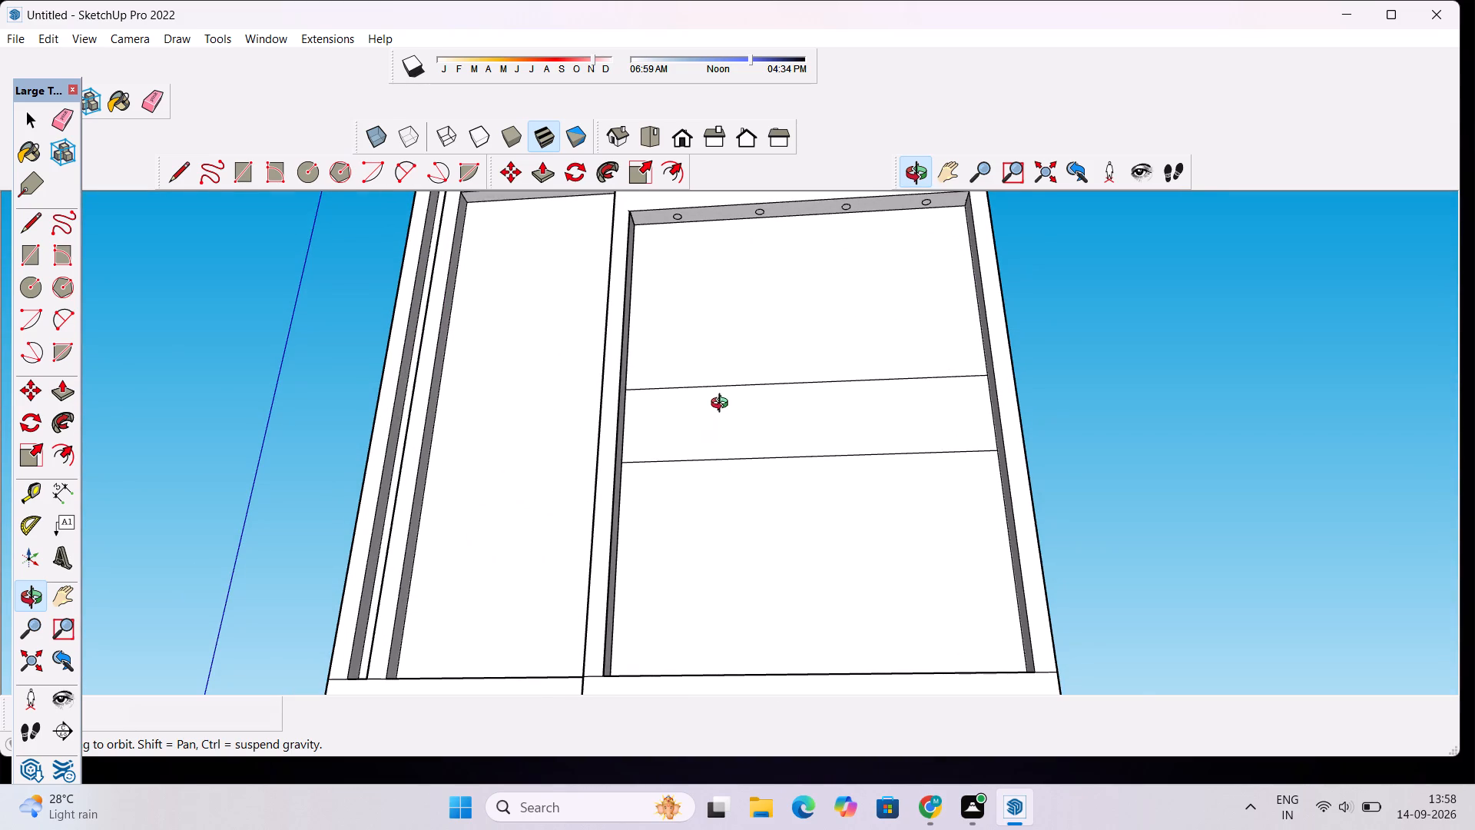
{"action": "scroll", "coordinate": [739, 399], "scroll_direction": "up", "scroll_amount": 3}
{"action": "left_click_drag", "start_coordinate": [785, 413], "coordinate": [721, 576]}
{"action": "scroll", "coordinate": [725, 549], "scroll_direction": "down", "scroll_amount": 4}
{"action": "left_click_drag", "start_coordinate": [698, 589], "coordinate": [774, 569]}
{"action": "left_click_drag", "start_coordinate": [742, 443], "coordinate": [681, 584], "text": "shift"}
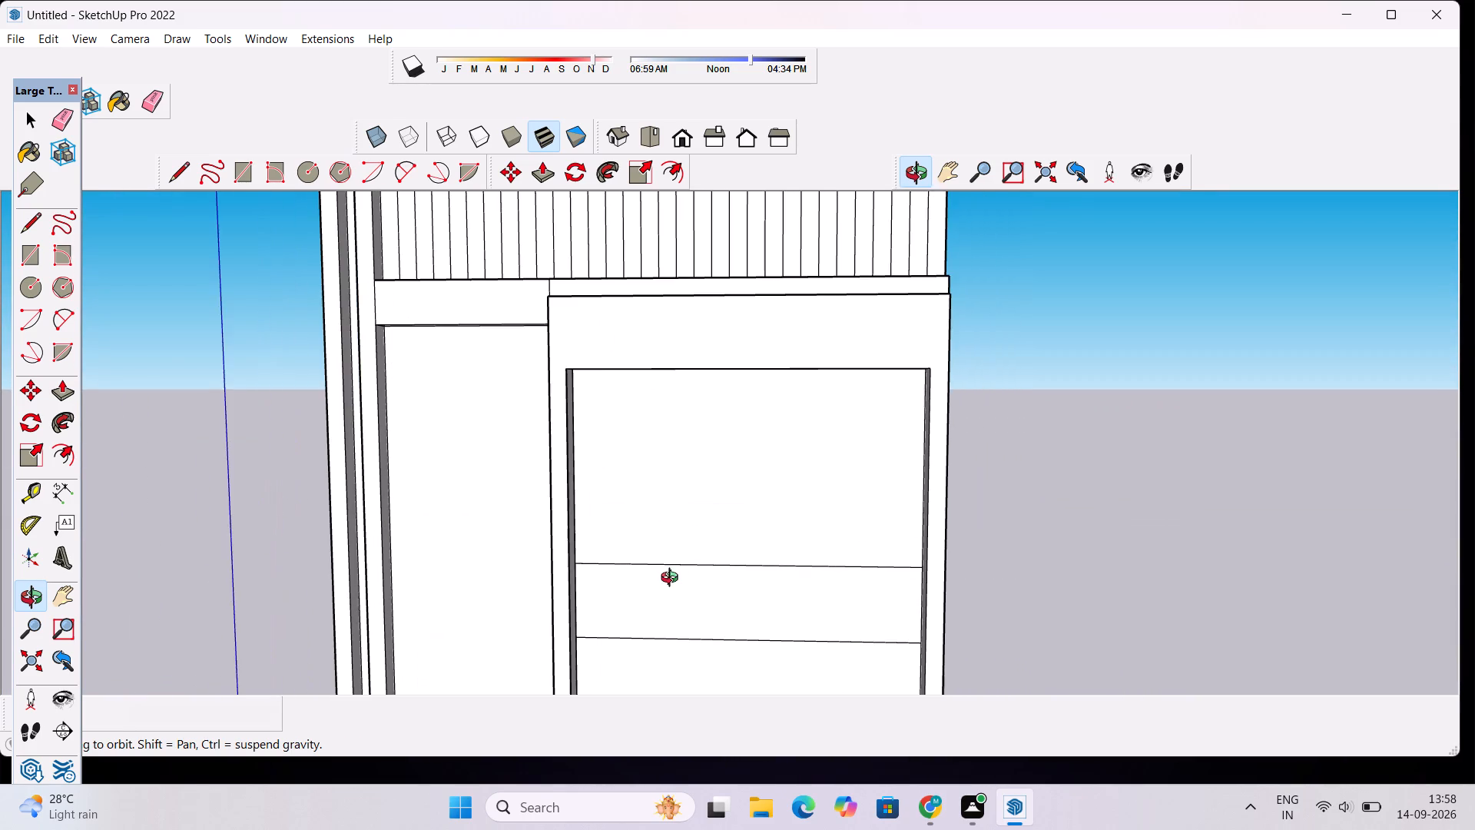
{"action": "scroll", "coordinate": [669, 576], "scroll_direction": "up", "scroll_amount": 3}
{"action": "left_click_drag", "start_coordinate": [657, 596], "coordinate": [691, 463]}
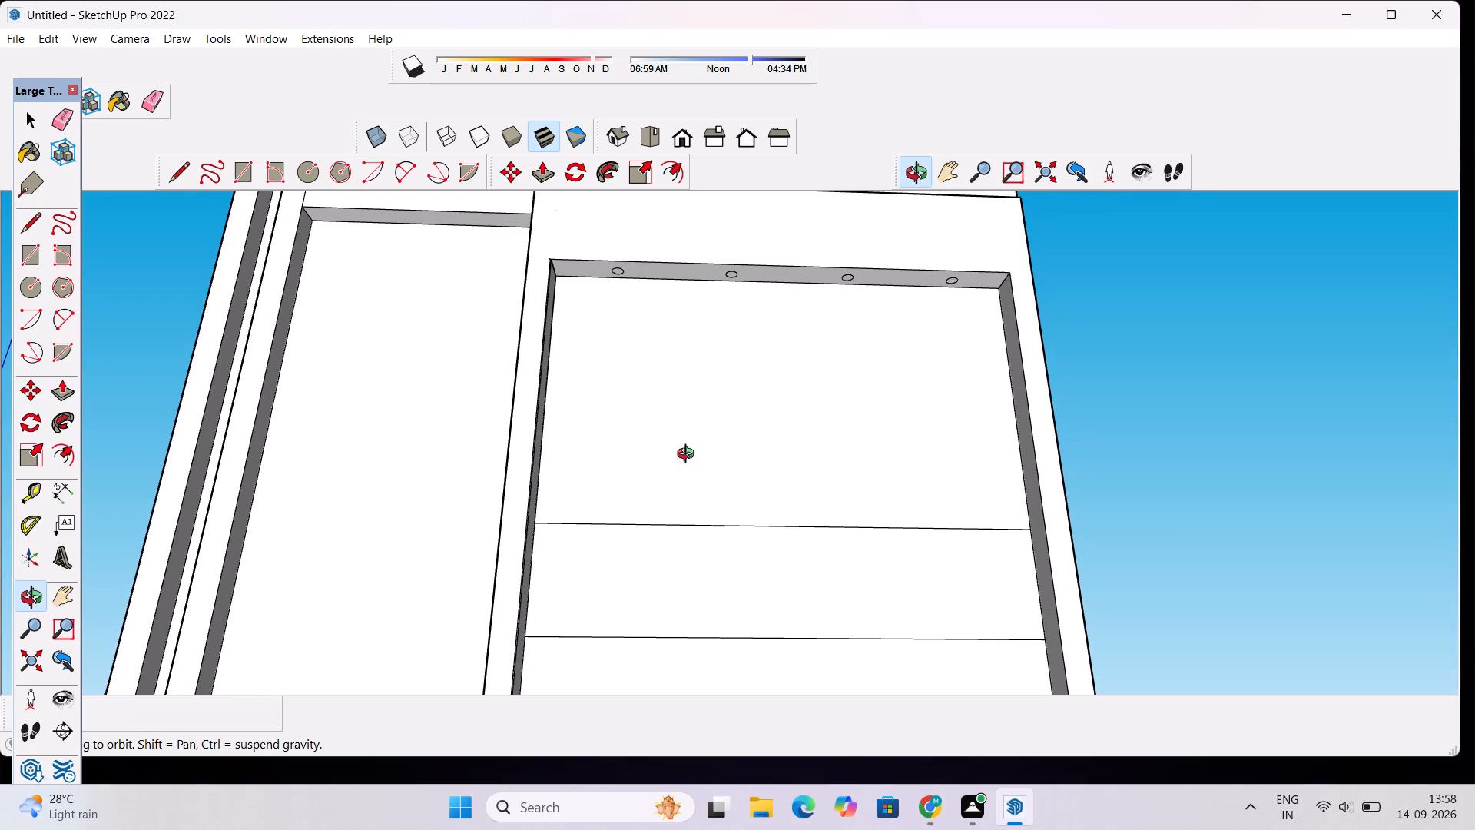
Place three vertical guides at 5' intervals across the large upper bay's back wall, starting from its left inner edge.
{"action": "key", "text": "t"}
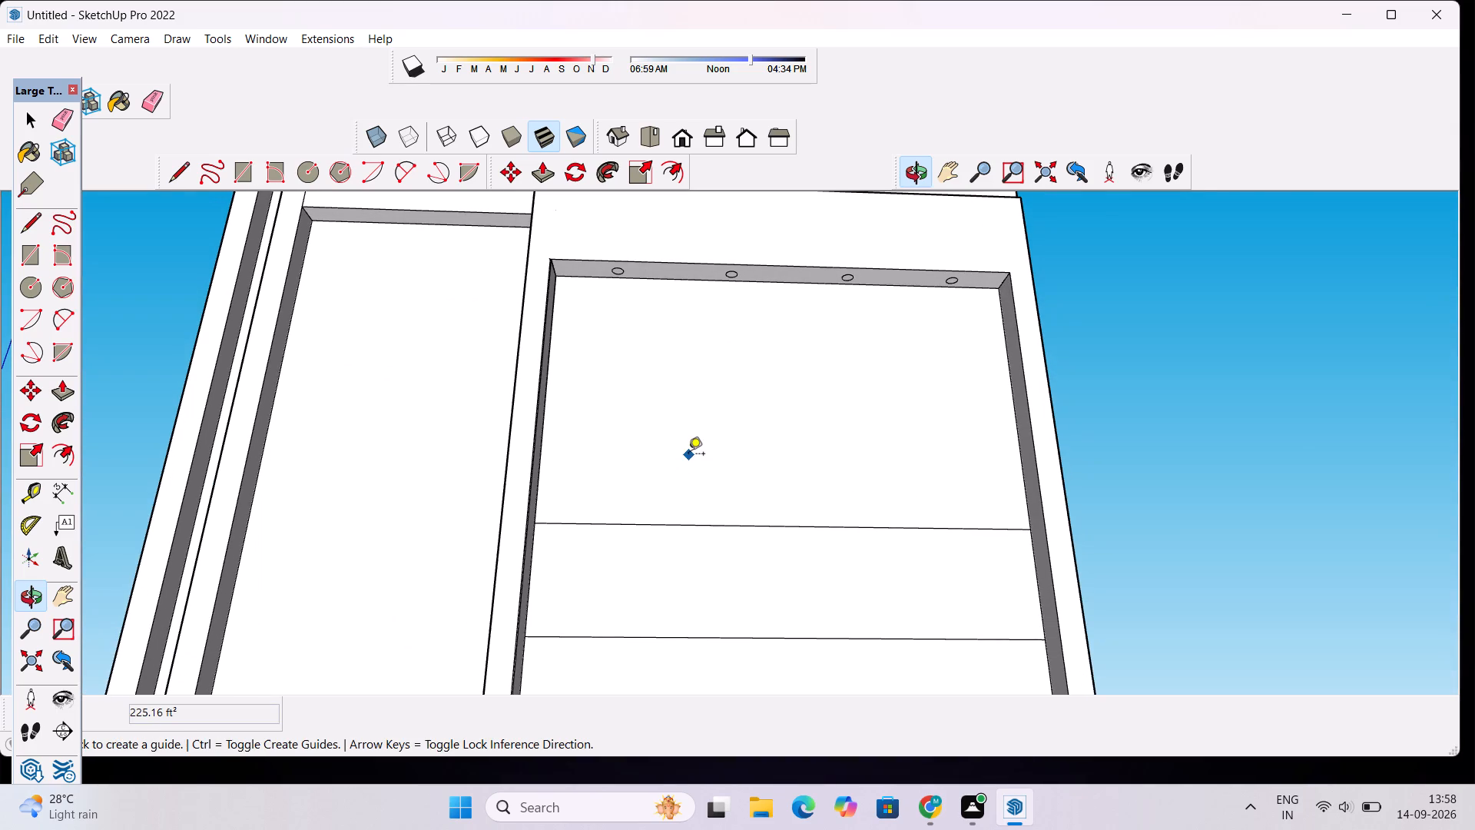
{"action": "scroll", "coordinate": [600, 413], "scroll_direction": "up", "scroll_amount": 5}
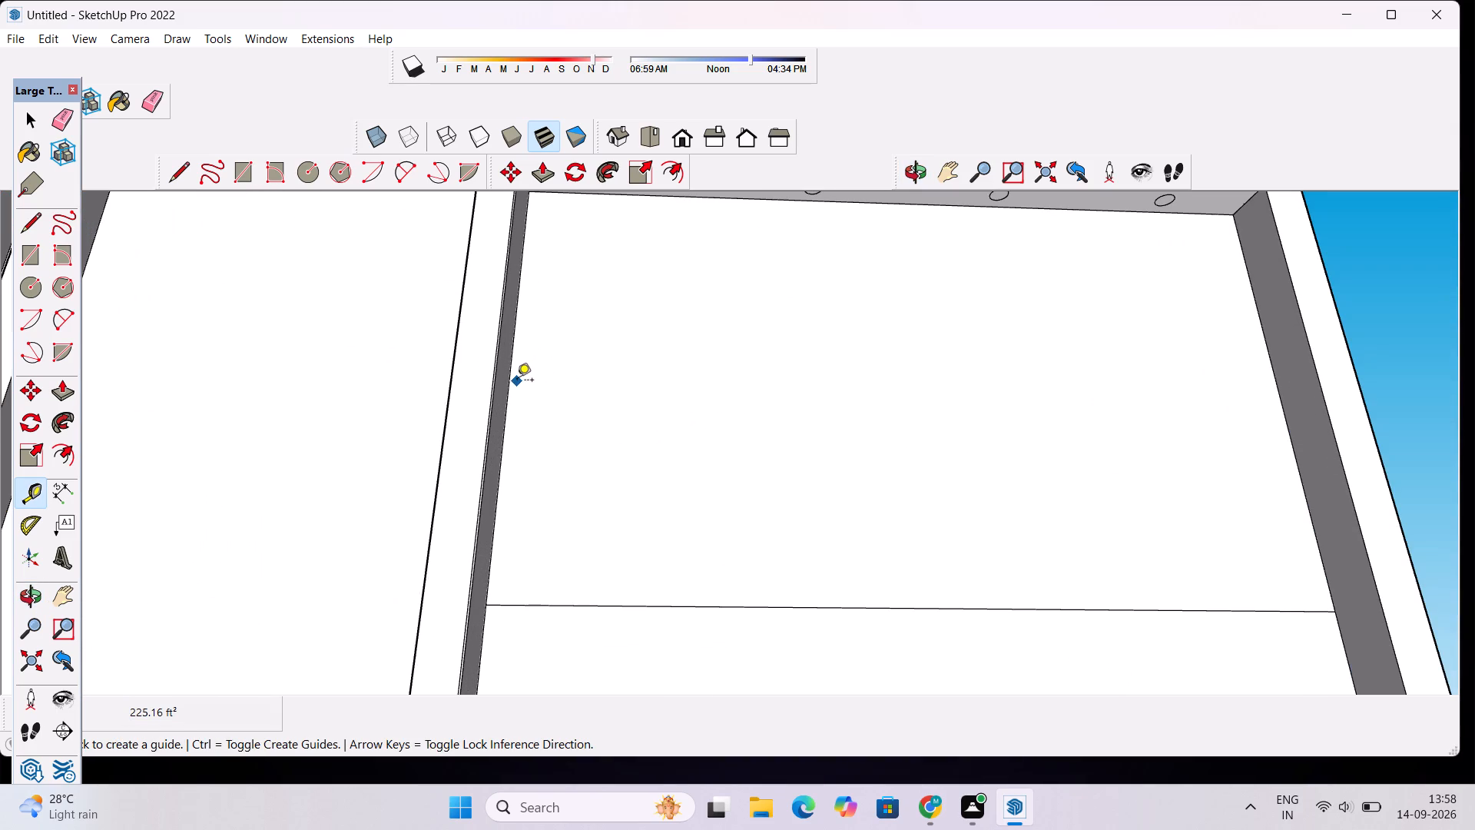
{"action": "left_click", "coordinate": [509, 380]}
{"action": "scroll", "coordinate": [563, 387], "scroll_direction": "down", "scroll_amount": 10}
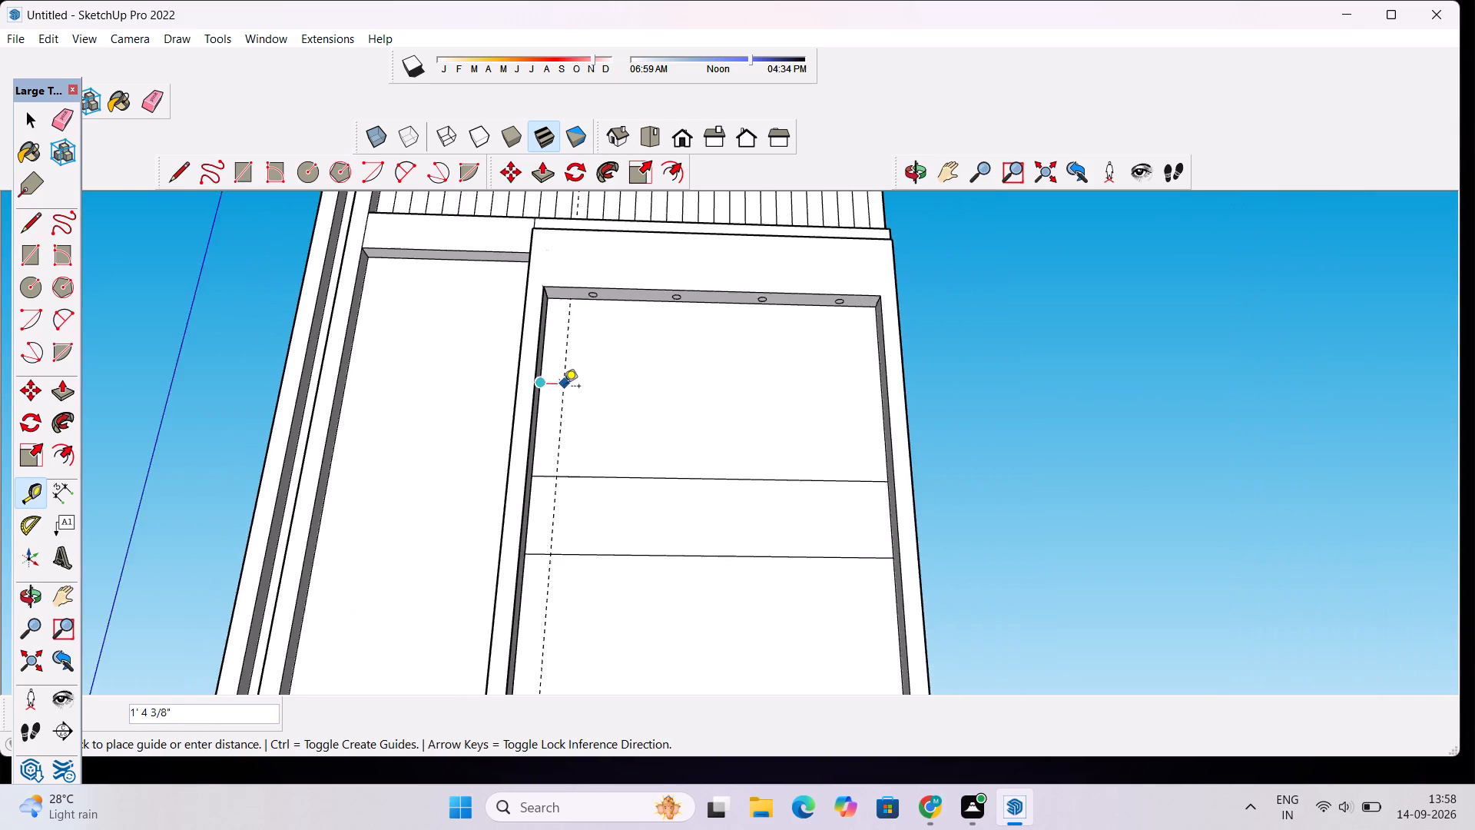
{"action": "scroll", "coordinate": [627, 380], "scroll_direction": "up", "scroll_amount": 1}
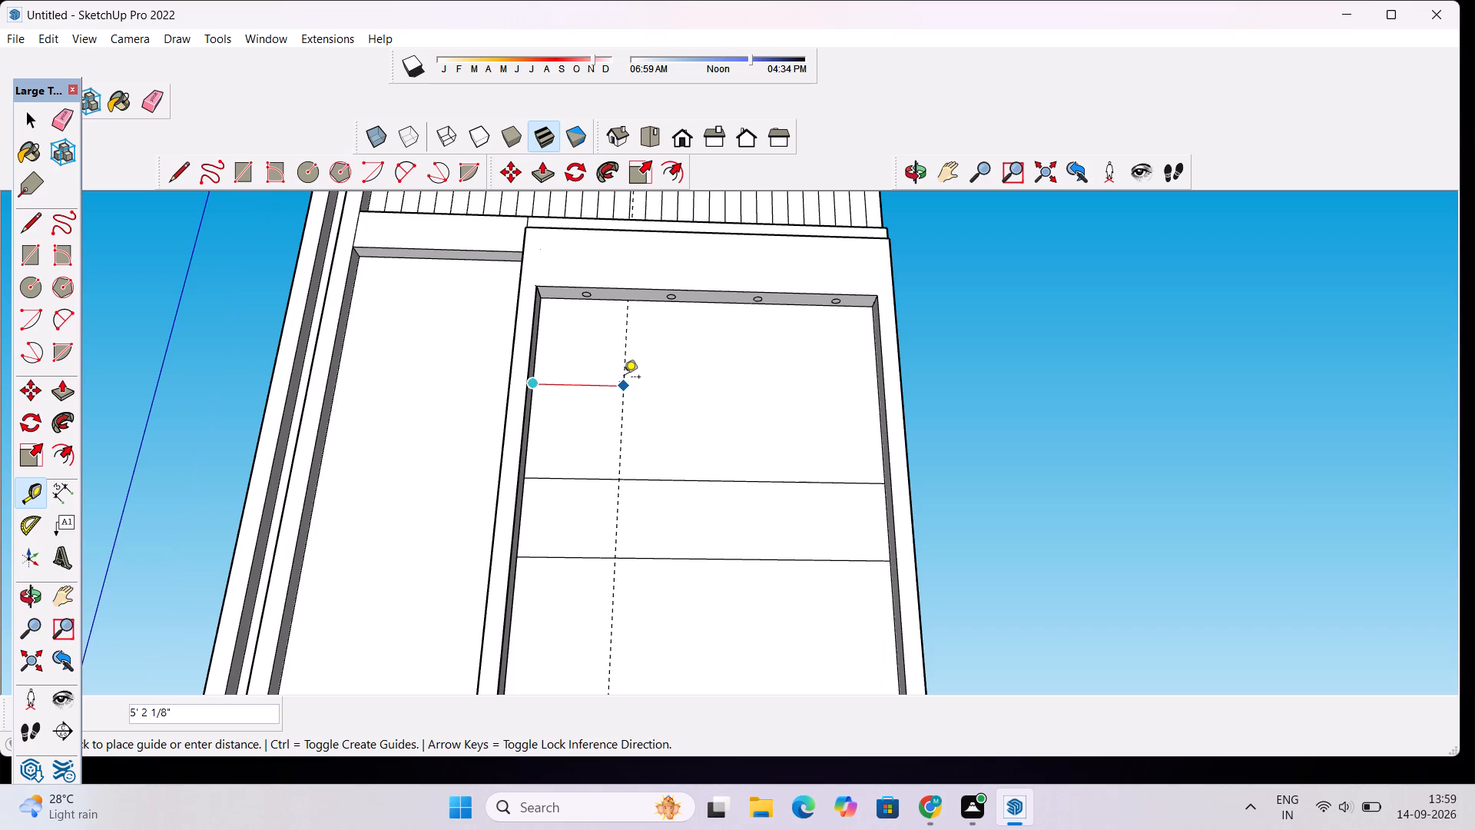
{"action": "type", "text": "5'"}
{"action": "key", "text": "Return"}
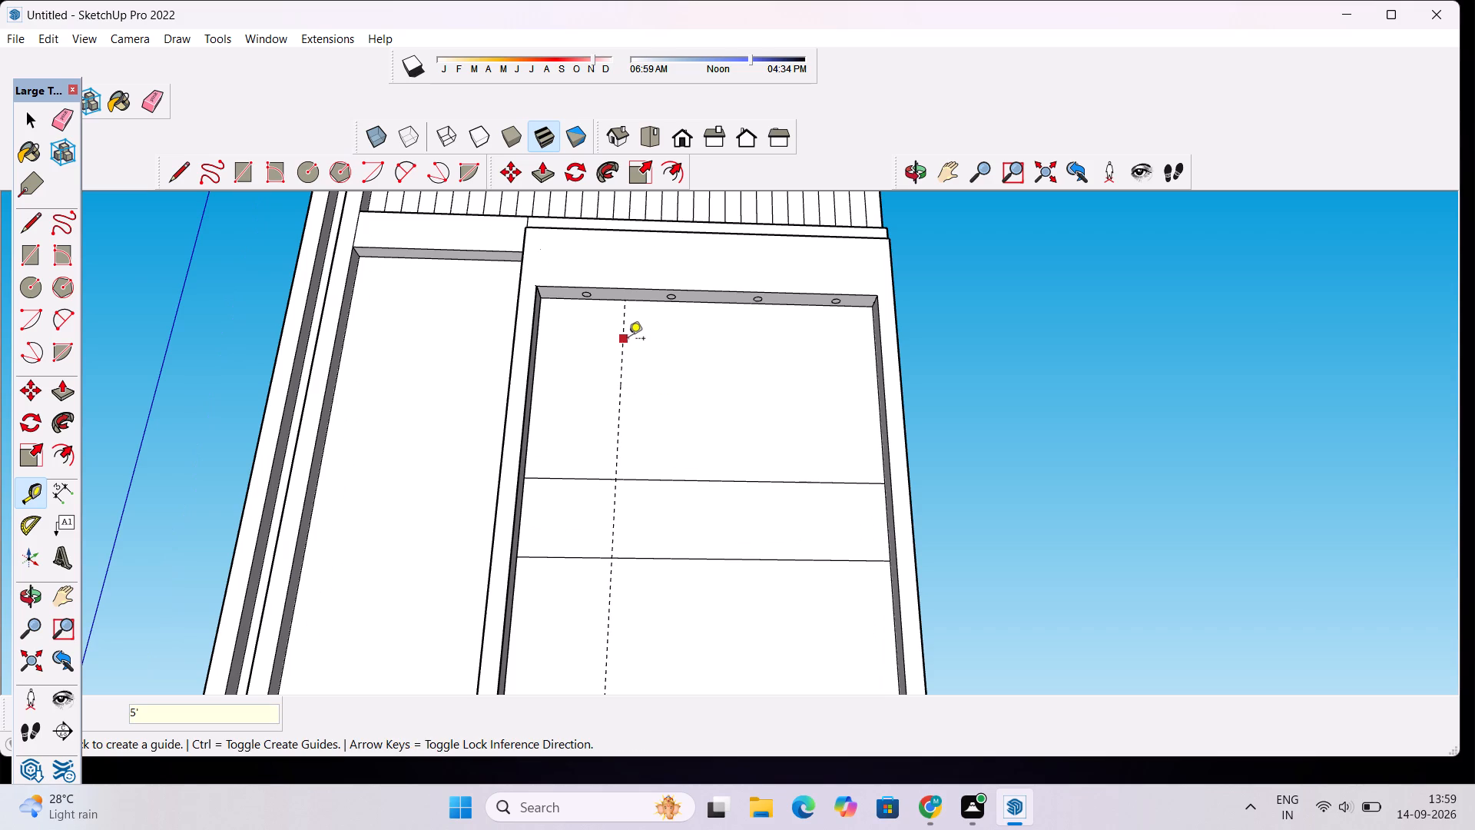
{"action": "left_click", "coordinate": [628, 338]}
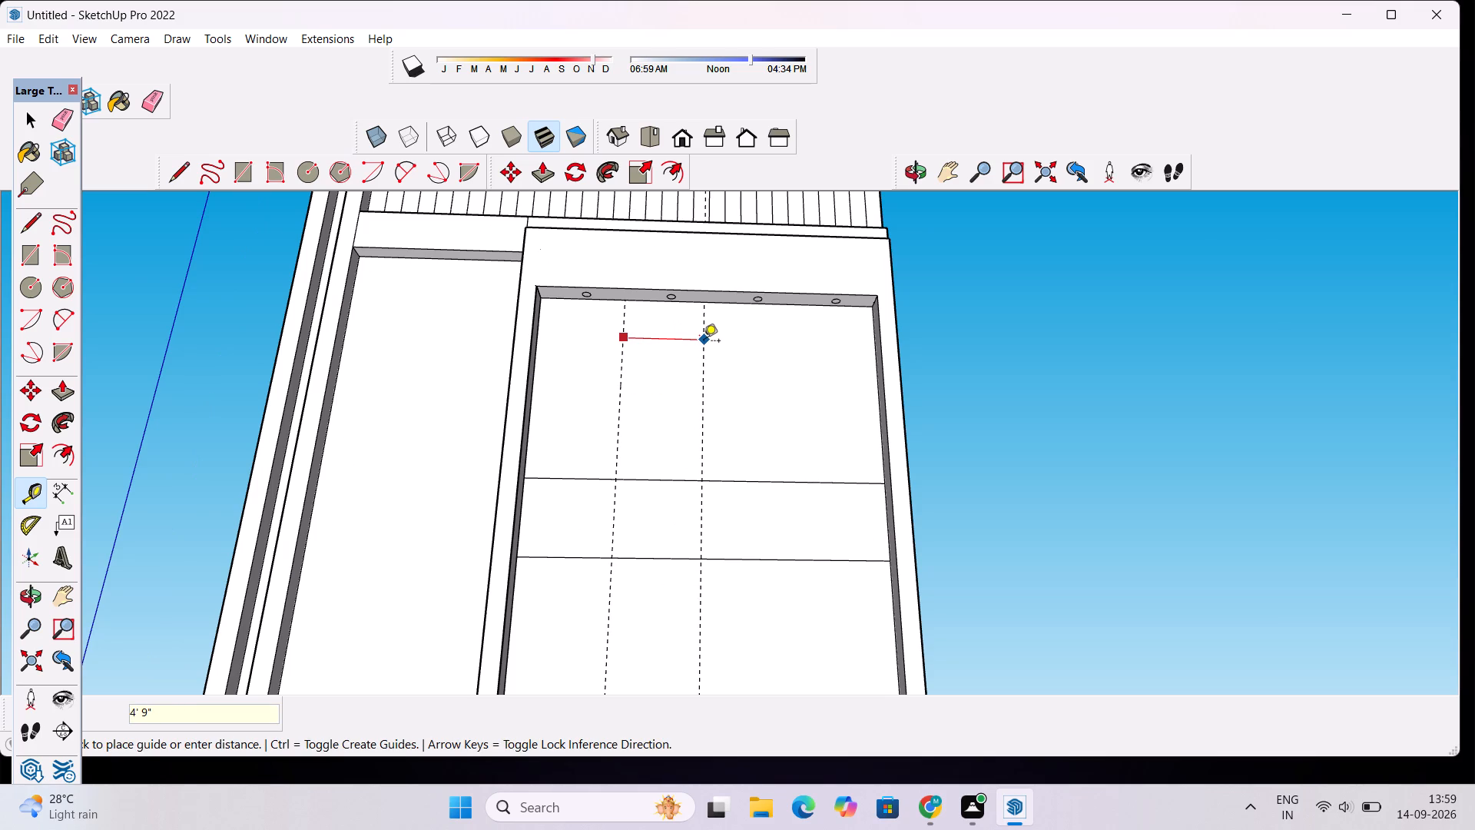
{"action": "type", "text": "5'"}
{"action": "key", "text": "Return"}
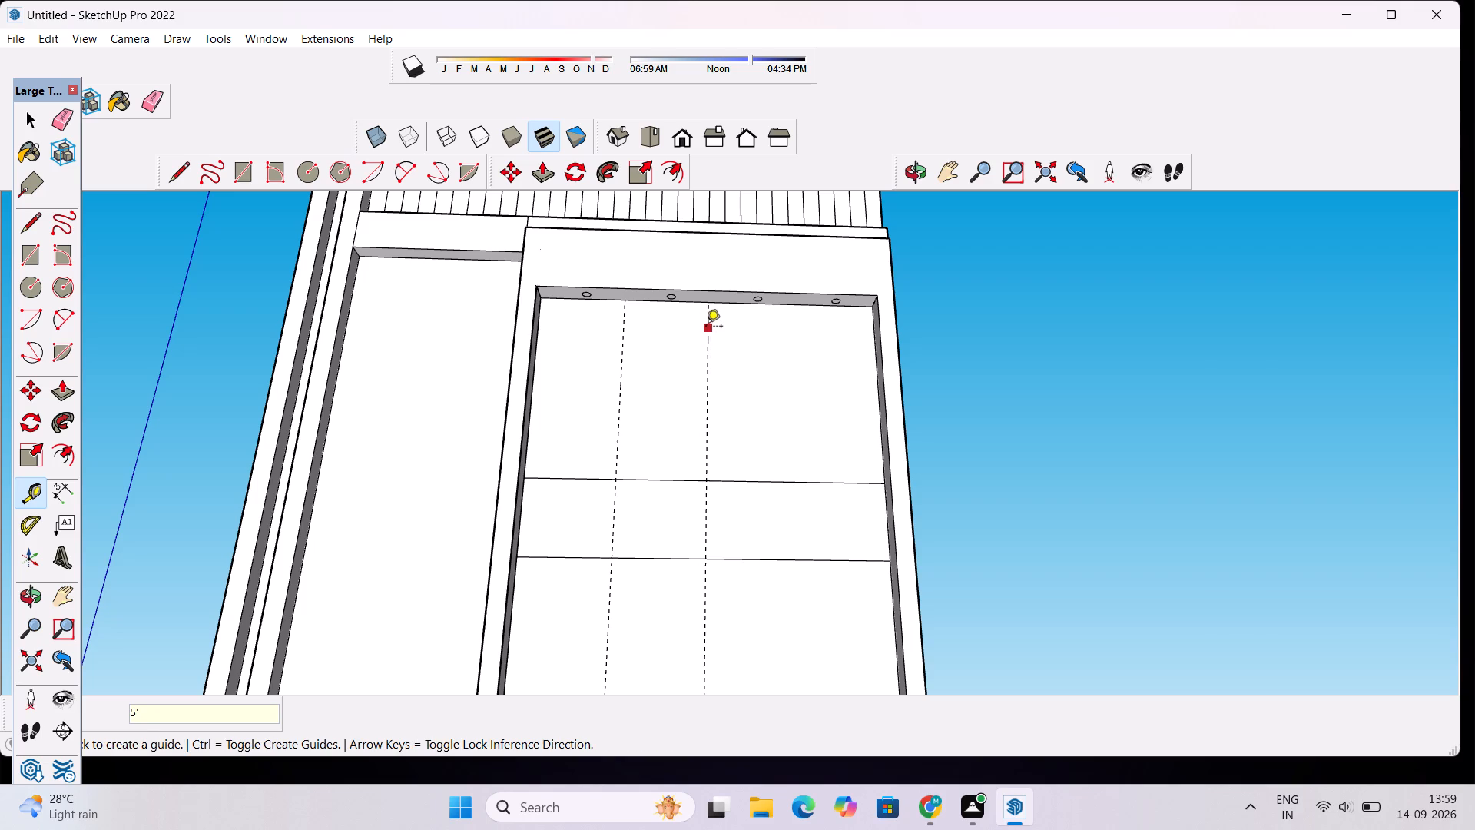
{"action": "left_click", "coordinate": [706, 327]}
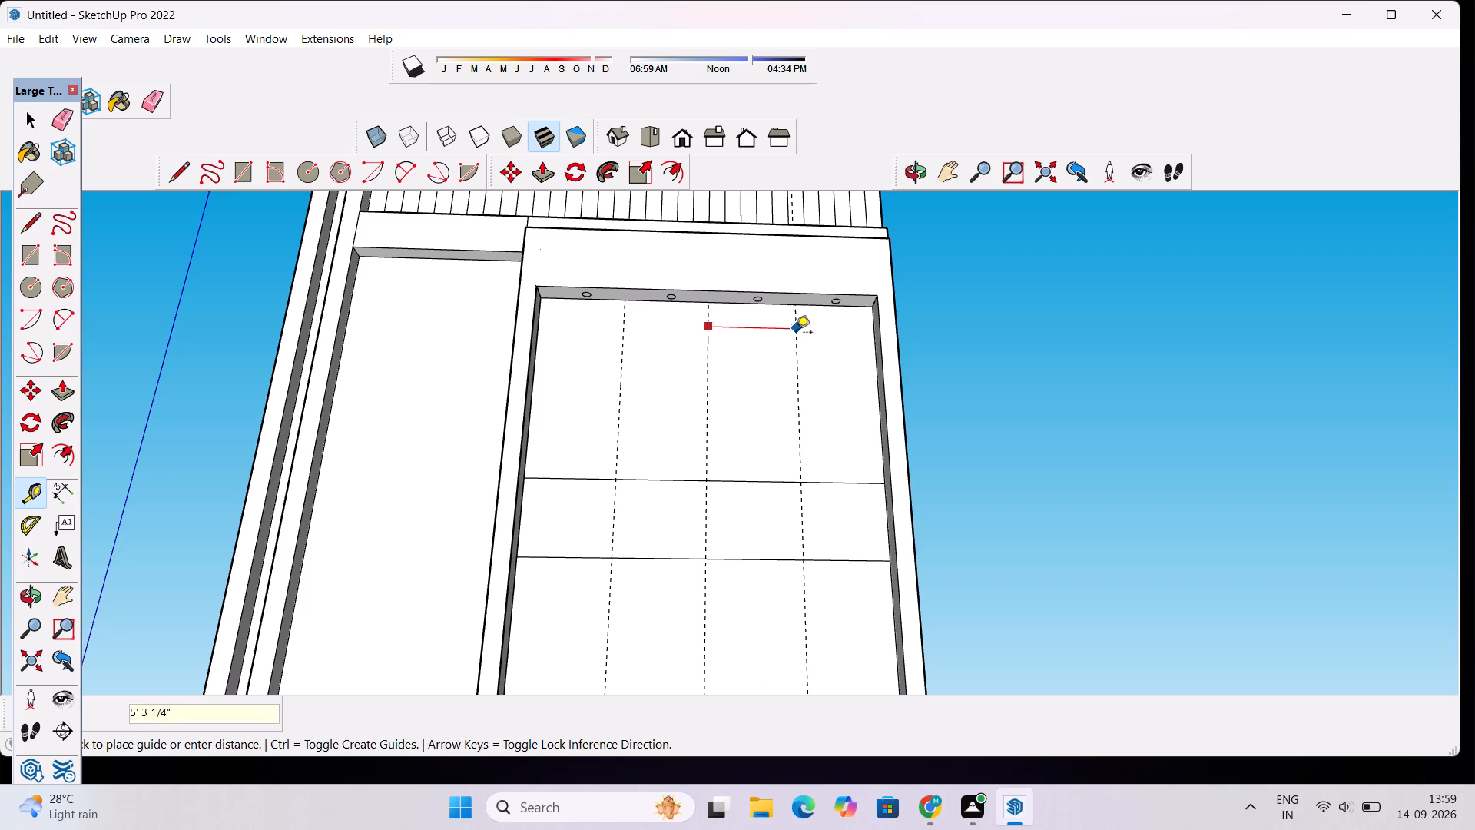
{"action": "type", "text": "5'"}
{"action": "key", "text": "Return"}
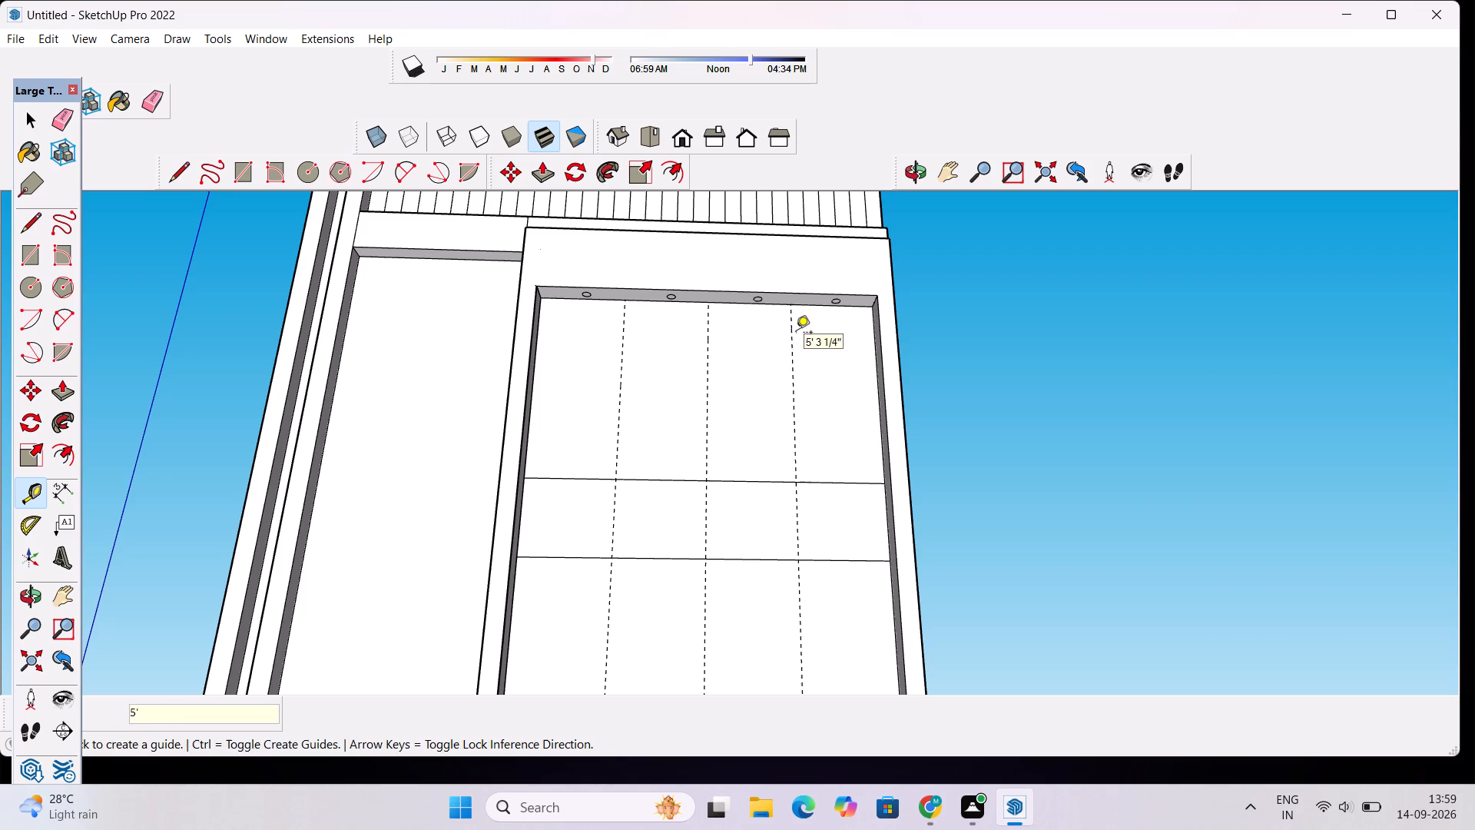
Draw a 27' vertical line along the leftmost guide, from the top to the bottom of the large bay's back wall.
{"action": "scroll", "coordinate": [785, 324], "scroll_direction": "down", "scroll_amount": 5}
{"action": "left_click", "coordinate": [907, 174]}
{"action": "left_click_drag", "start_coordinate": [790, 373], "coordinate": [777, 419]}
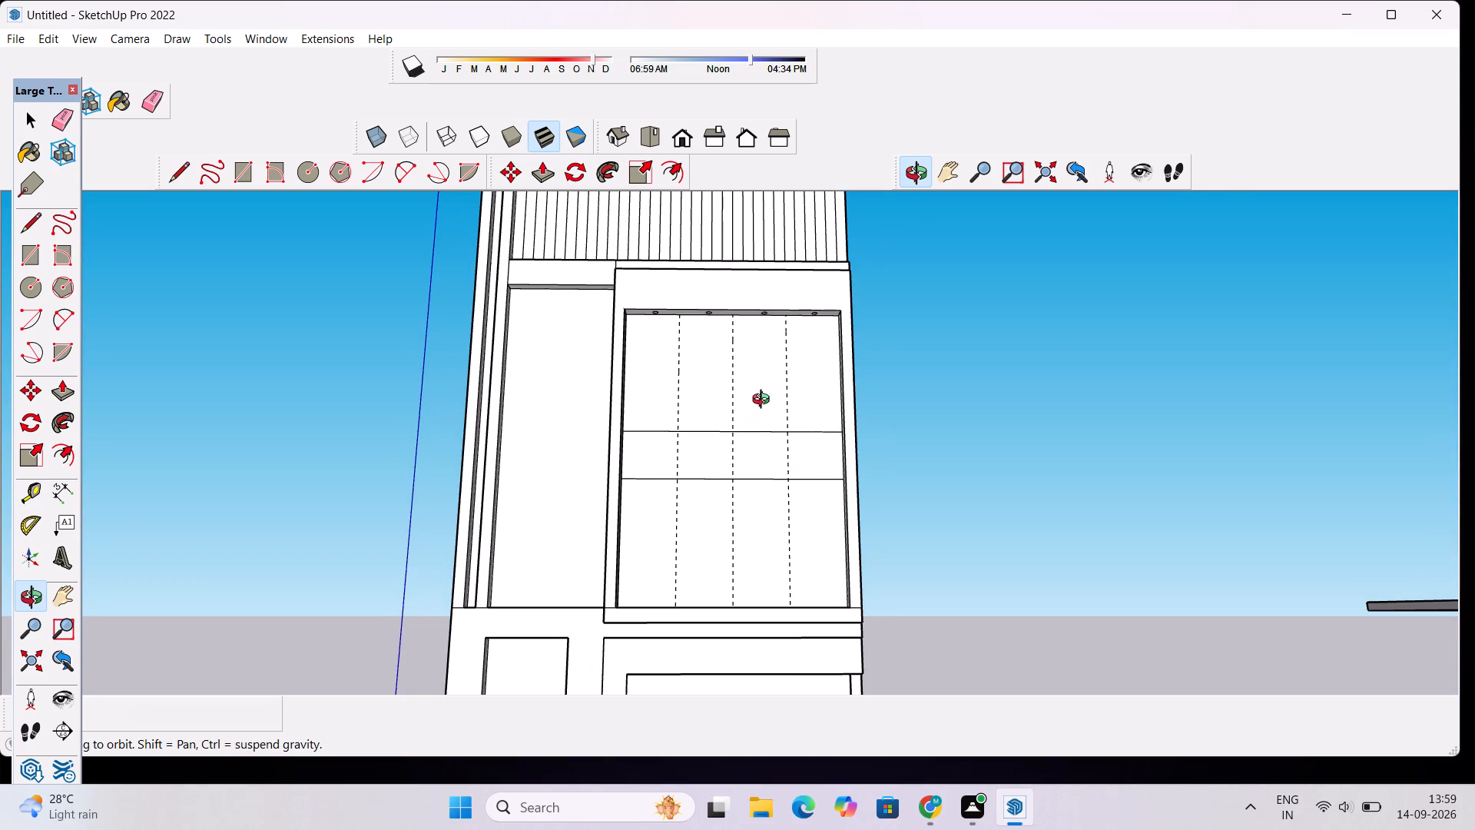
{"action": "scroll", "coordinate": [678, 315], "scroll_direction": "up", "scroll_amount": 7}
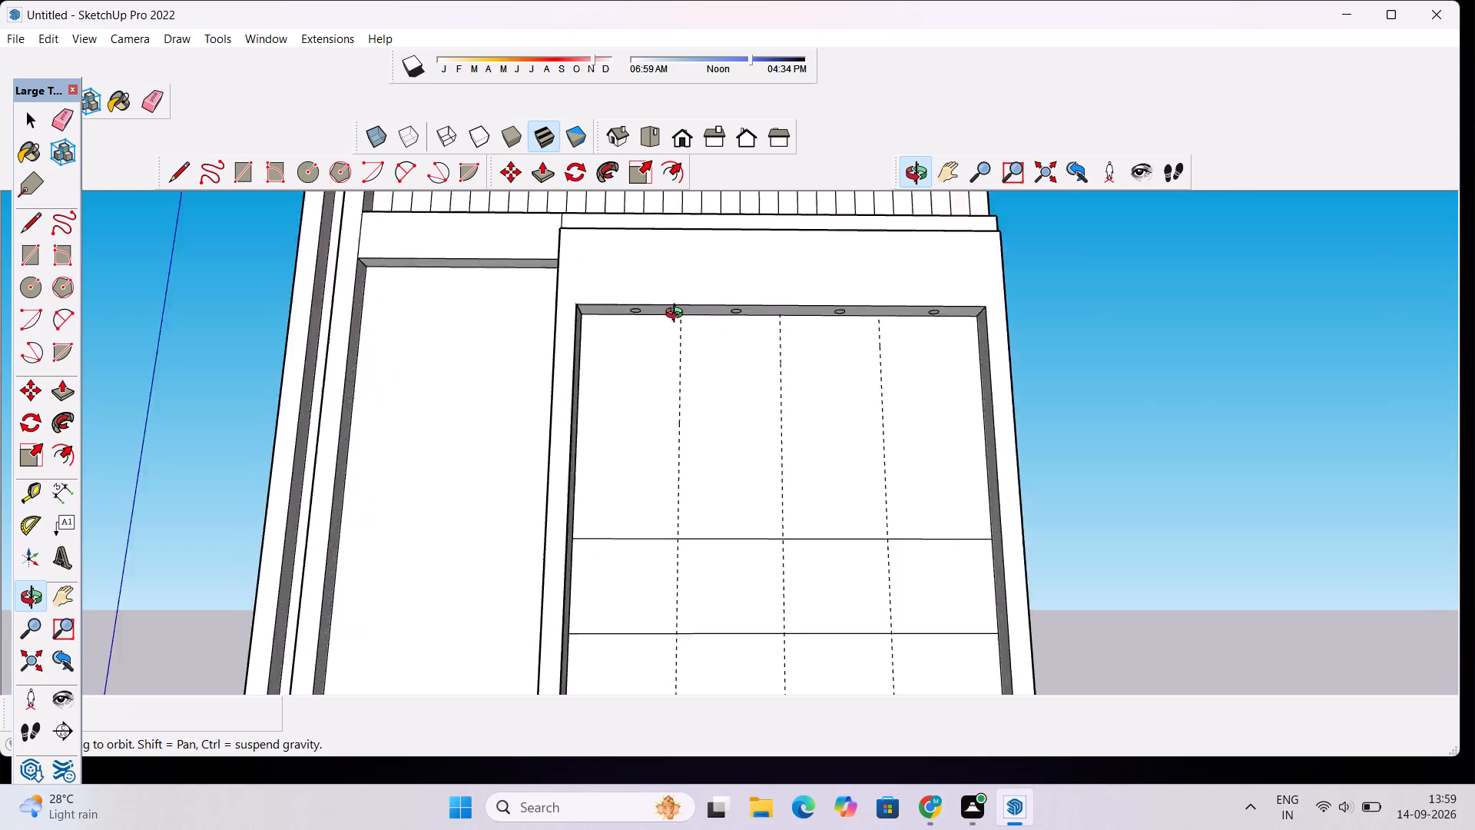
{"action": "scroll", "coordinate": [678, 315], "scroll_direction": "up", "scroll_amount": 10}
{"action": "key", "text": "l"}
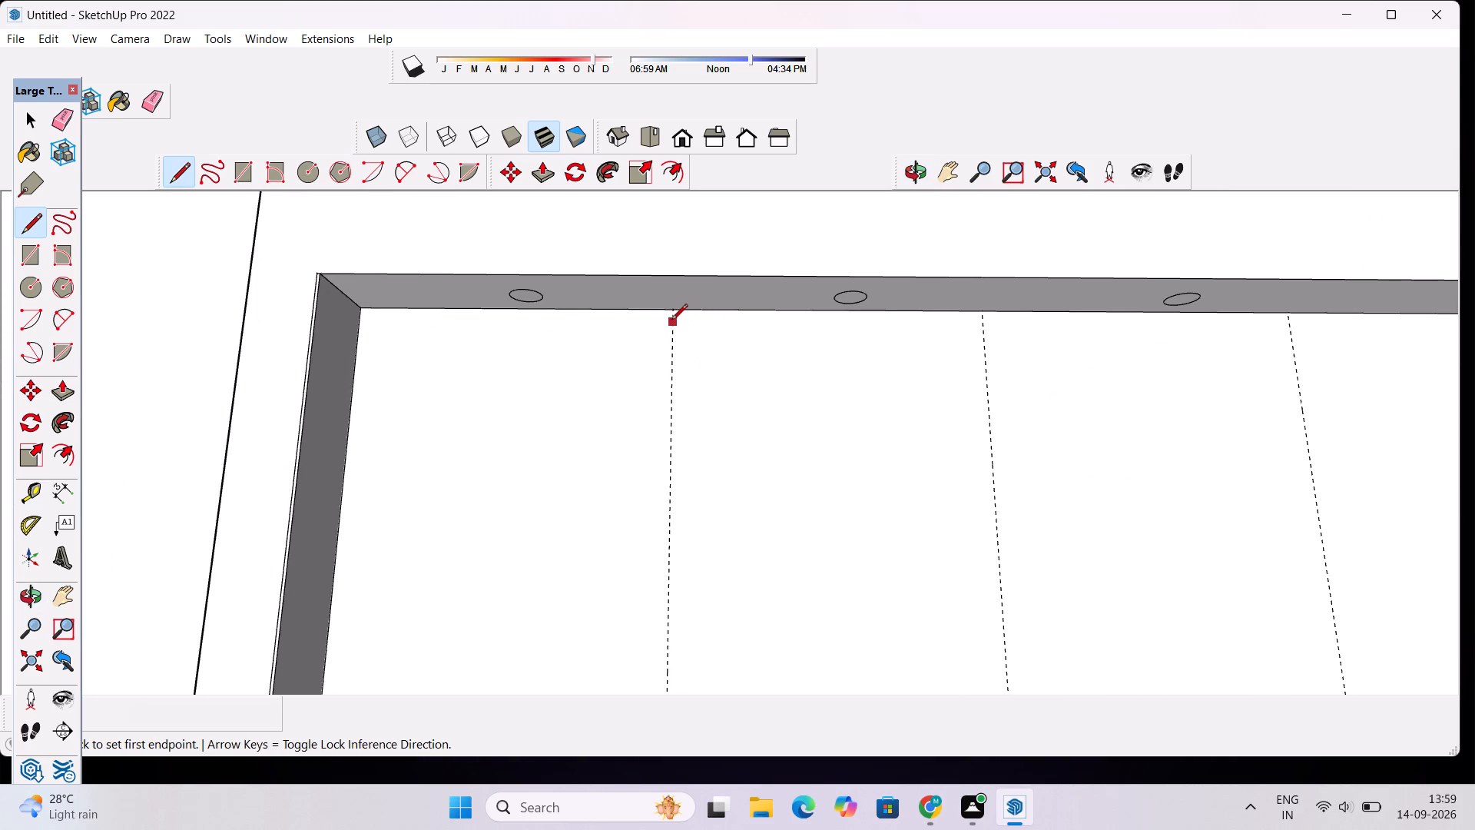
{"action": "left_click", "coordinate": [671, 309]}
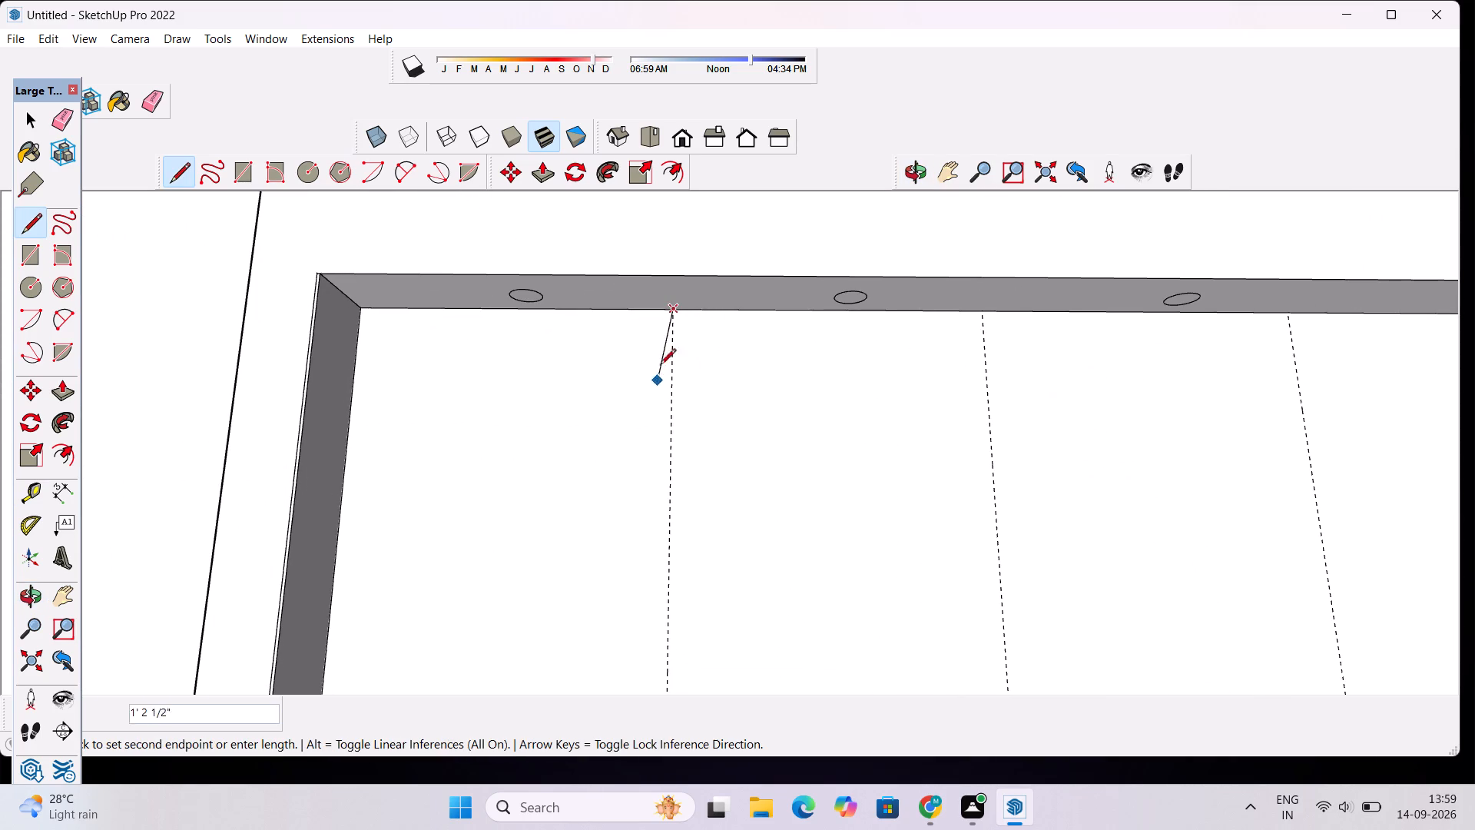
{"action": "scroll", "coordinate": [667, 340], "scroll_direction": "down", "scroll_amount": 15}
{"action": "scroll", "coordinate": [668, 399], "scroll_direction": "up", "scroll_amount": 1}
{"action": "scroll", "coordinate": [691, 508], "scroll_direction": "down", "scroll_amount": 2}
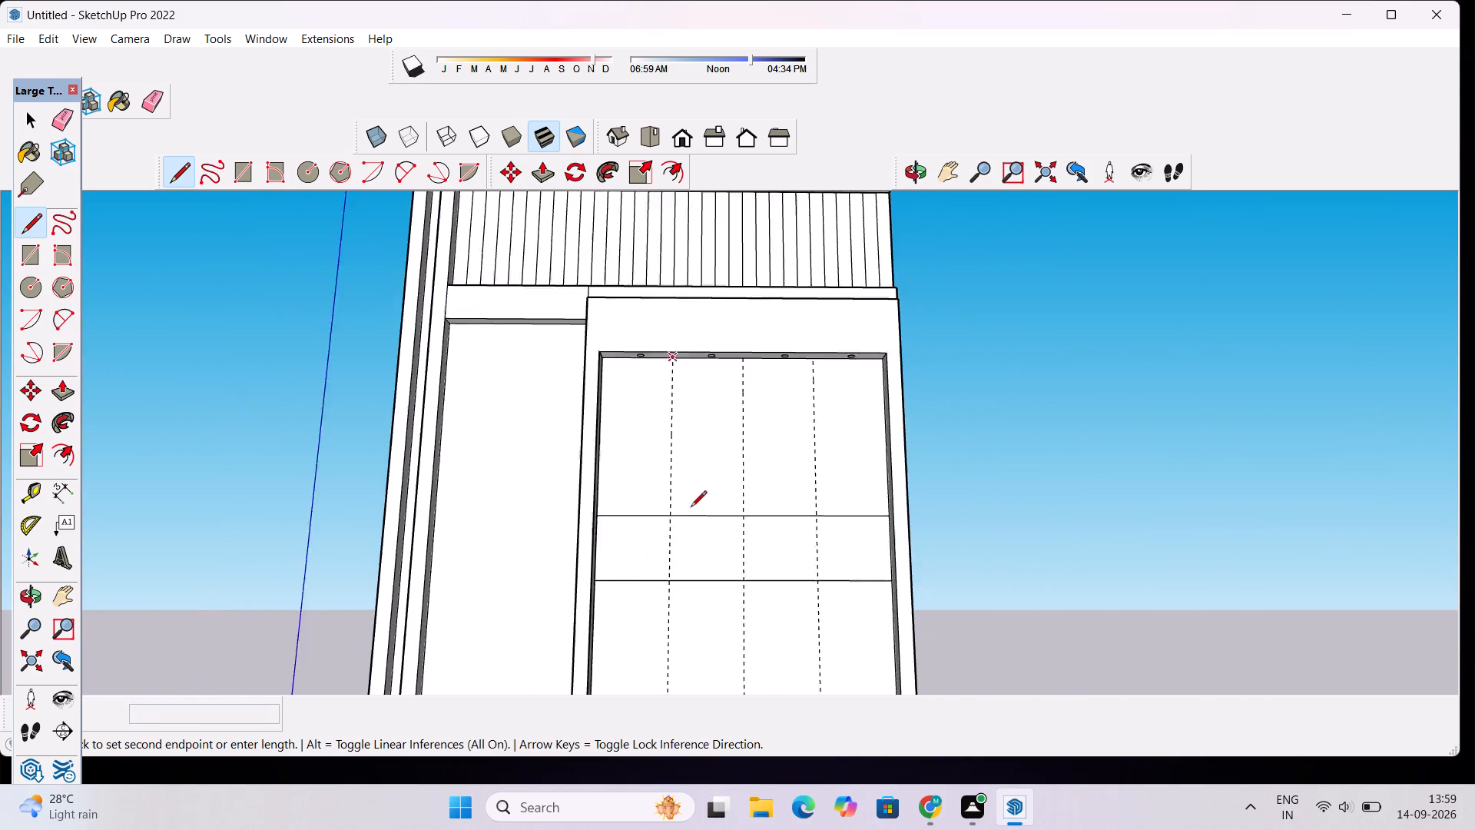
{"action": "scroll", "coordinate": [691, 508], "scroll_direction": "down", "scroll_amount": 5}
{"action": "scroll", "coordinate": [698, 636], "scroll_direction": "up", "scroll_amount": 9}
{"action": "scroll", "coordinate": [700, 632], "scroll_direction": "down", "scroll_amount": 9}
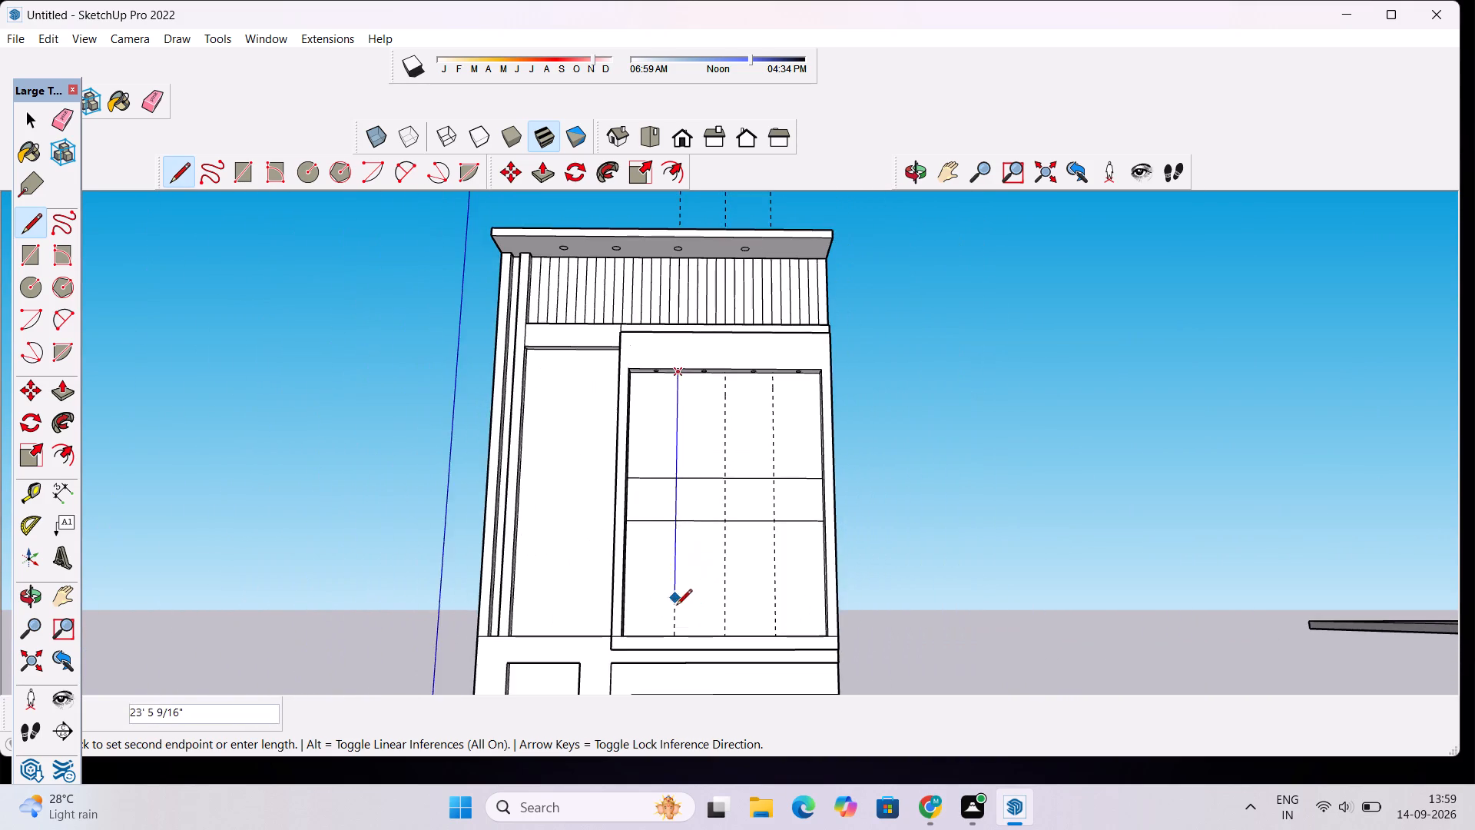
{"action": "scroll", "coordinate": [675, 607], "scroll_direction": "up", "scroll_amount": 3}
{"action": "scroll", "coordinate": [672, 679], "scroll_direction": "up", "scroll_amount": 11}
{"action": "scroll", "coordinate": [686, 601], "scroll_direction": "up", "scroll_amount": 11}
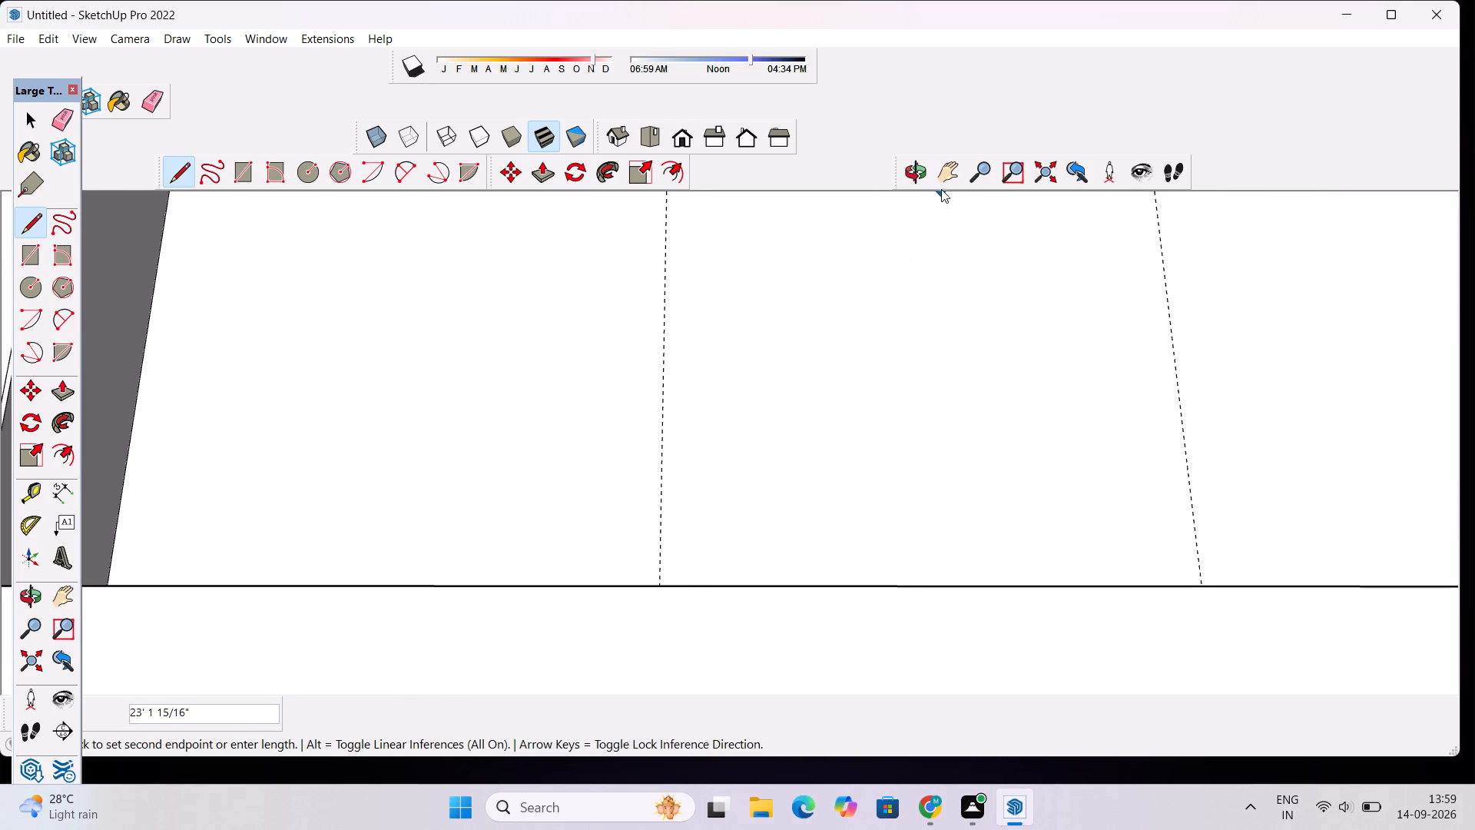
{"action": "left_click", "coordinate": [914, 170]}
{"action": "left_click_drag", "start_coordinate": [906, 207], "coordinate": [880, 327]}
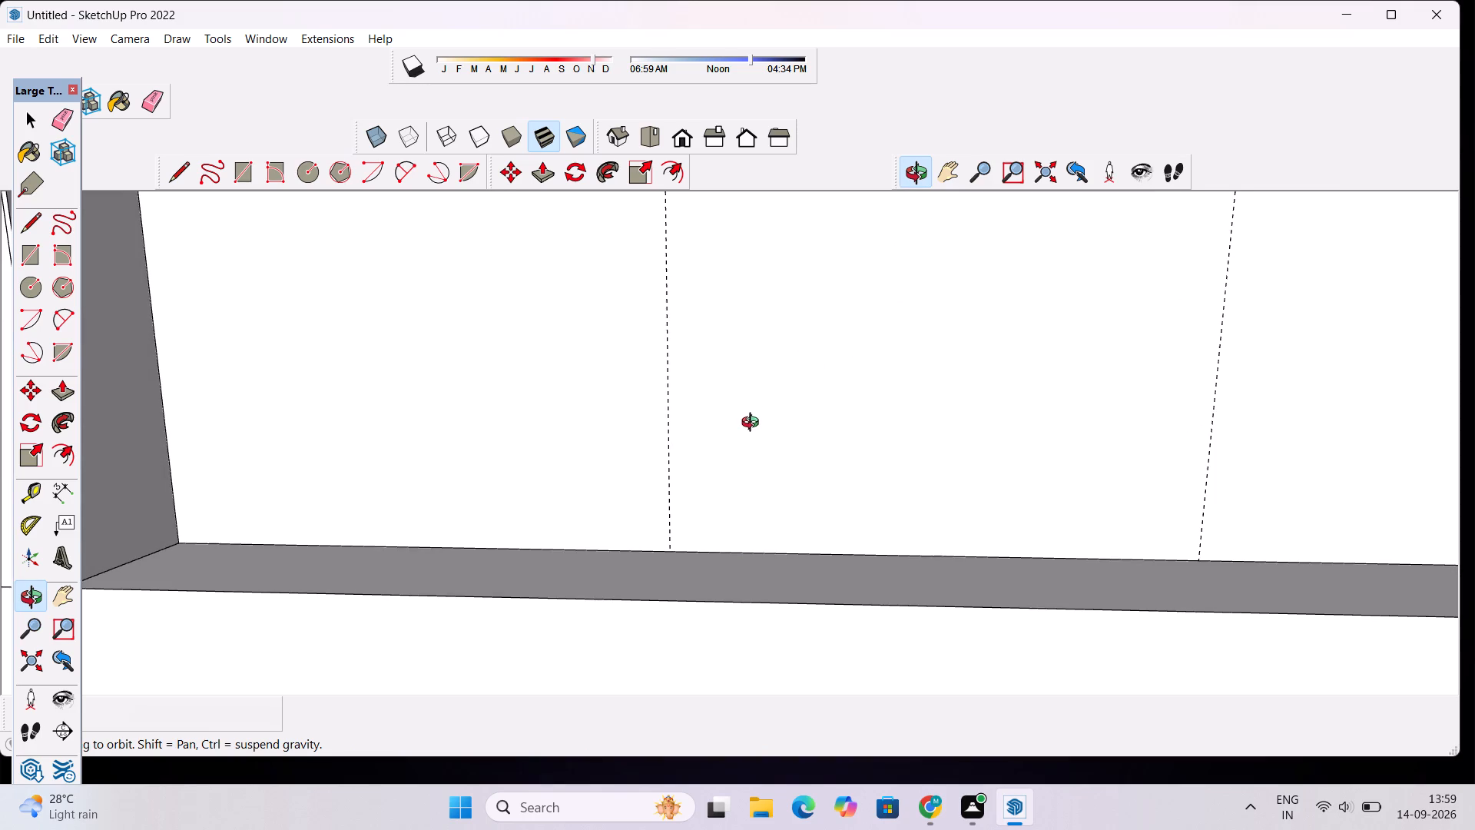
{"action": "key", "text": "l"}
{"action": "left_click", "coordinate": [674, 552]}
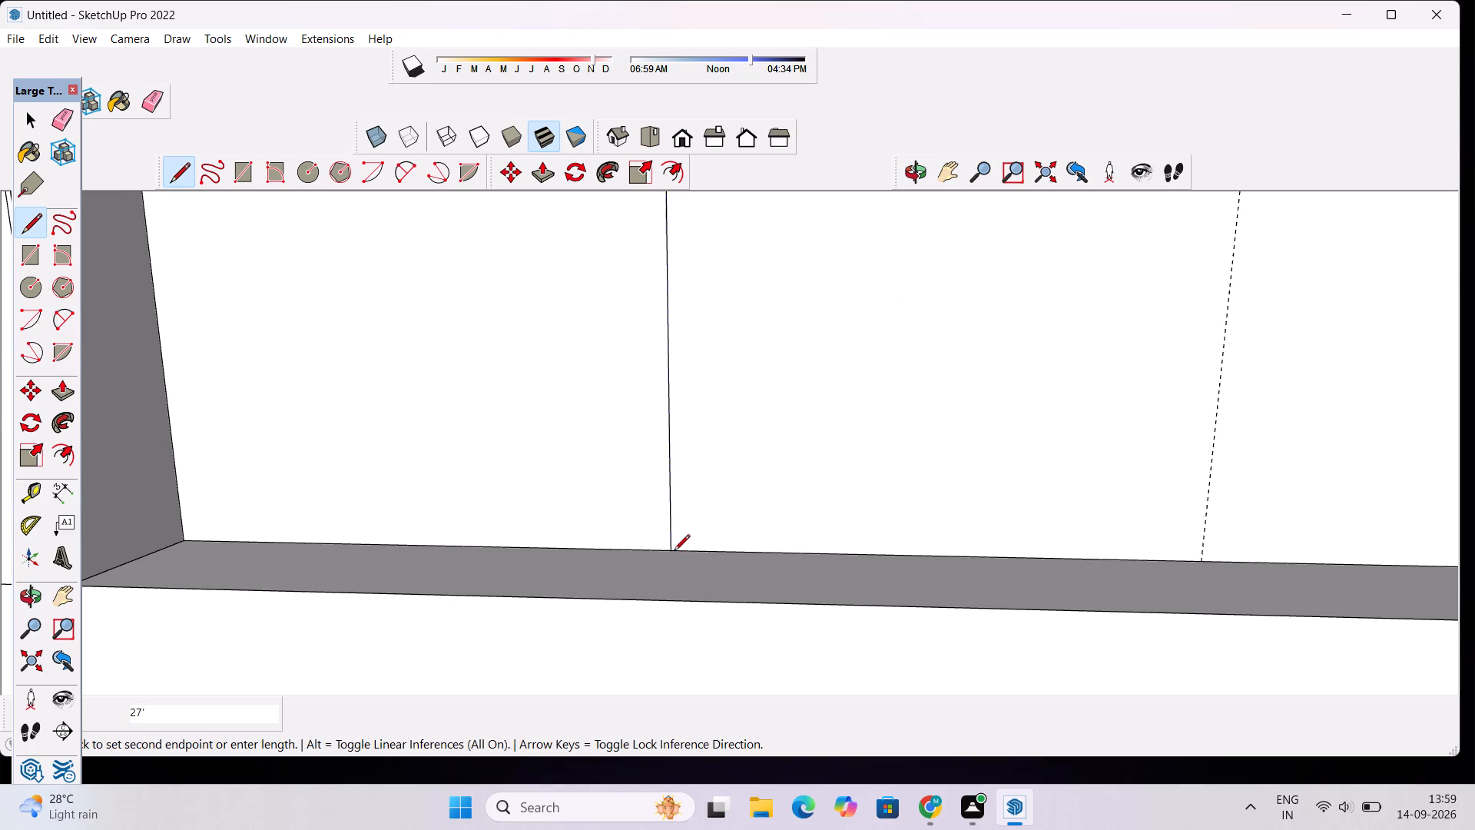
Draw a 27' vertical line along the middle guide, from the bottom to the top of the large bay's back wall.
{"action": "scroll", "coordinate": [714, 490], "scroll_direction": "down", "scroll_amount": 10}
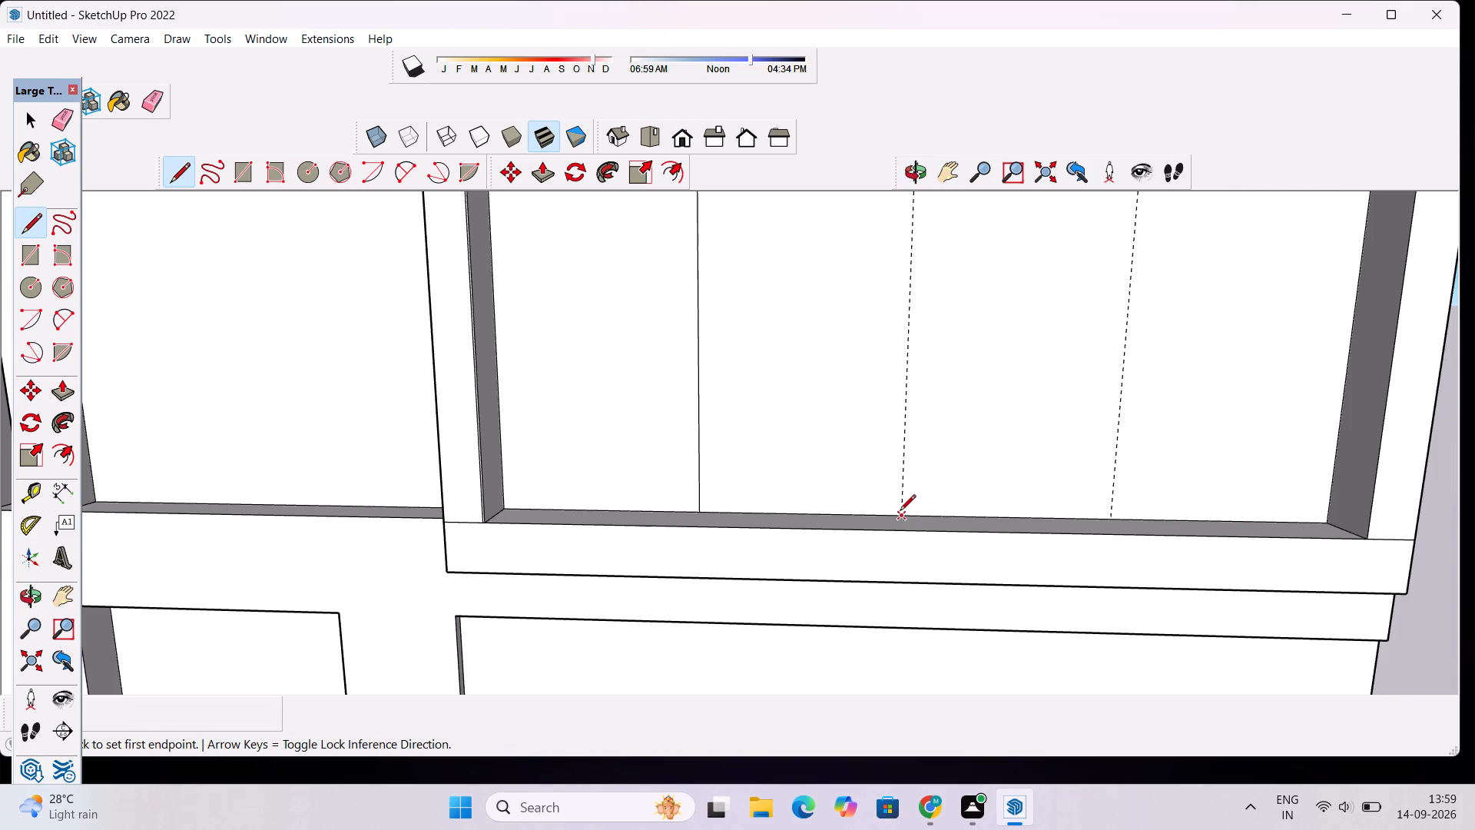
{"action": "left_click", "coordinate": [899, 512]}
{"action": "scroll", "coordinate": [903, 439], "scroll_direction": "down", "scroll_amount": 20}
{"action": "scroll", "coordinate": [912, 457], "scroll_direction": "up", "scroll_amount": 1}
{"action": "scroll", "coordinate": [912, 455], "scroll_direction": "down", "scroll_amount": 1}
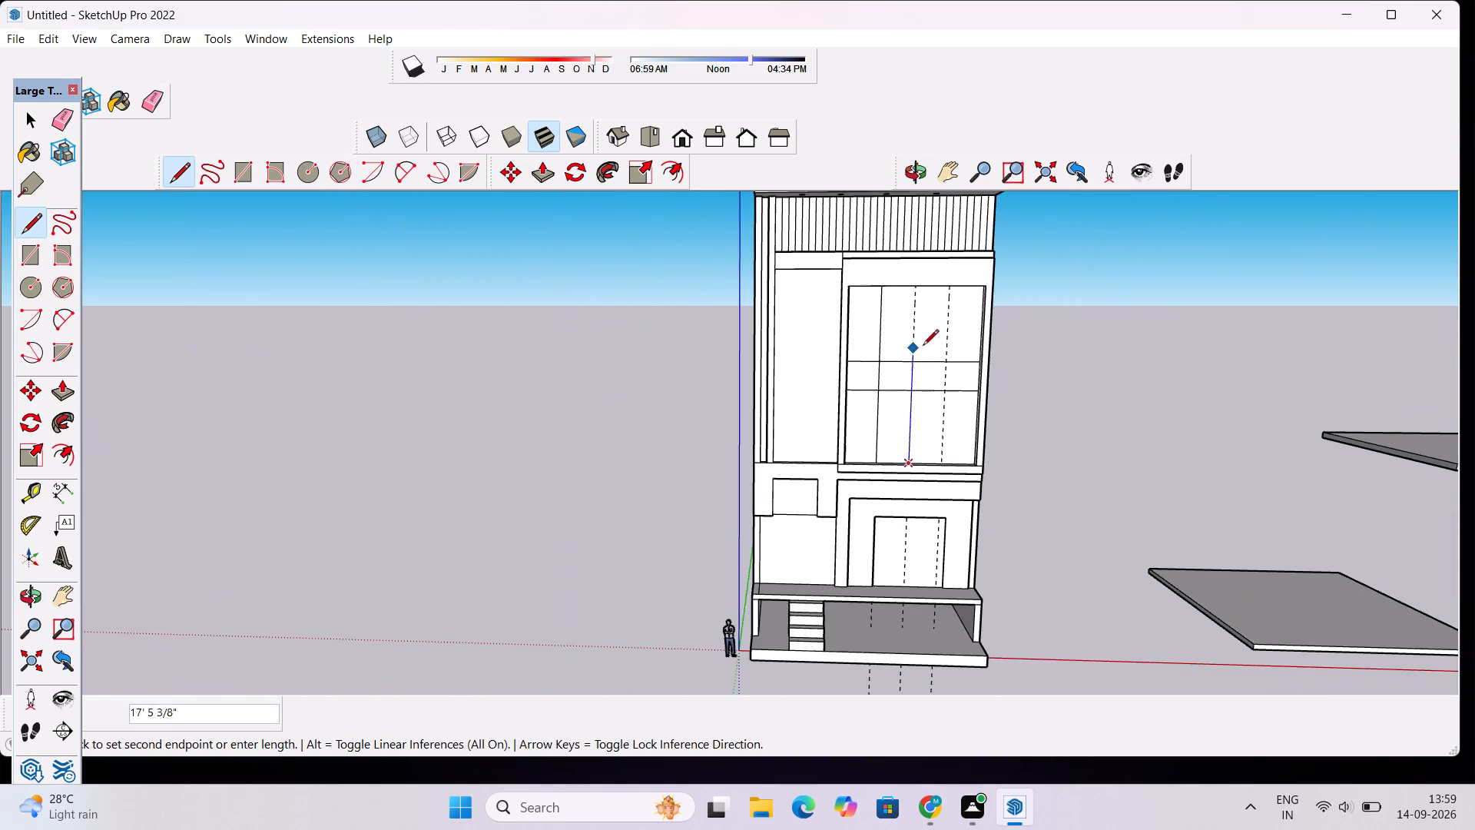
{"action": "scroll", "coordinate": [923, 344], "scroll_direction": "up", "scroll_amount": 7}
{"action": "left_click", "coordinate": [910, 184]}
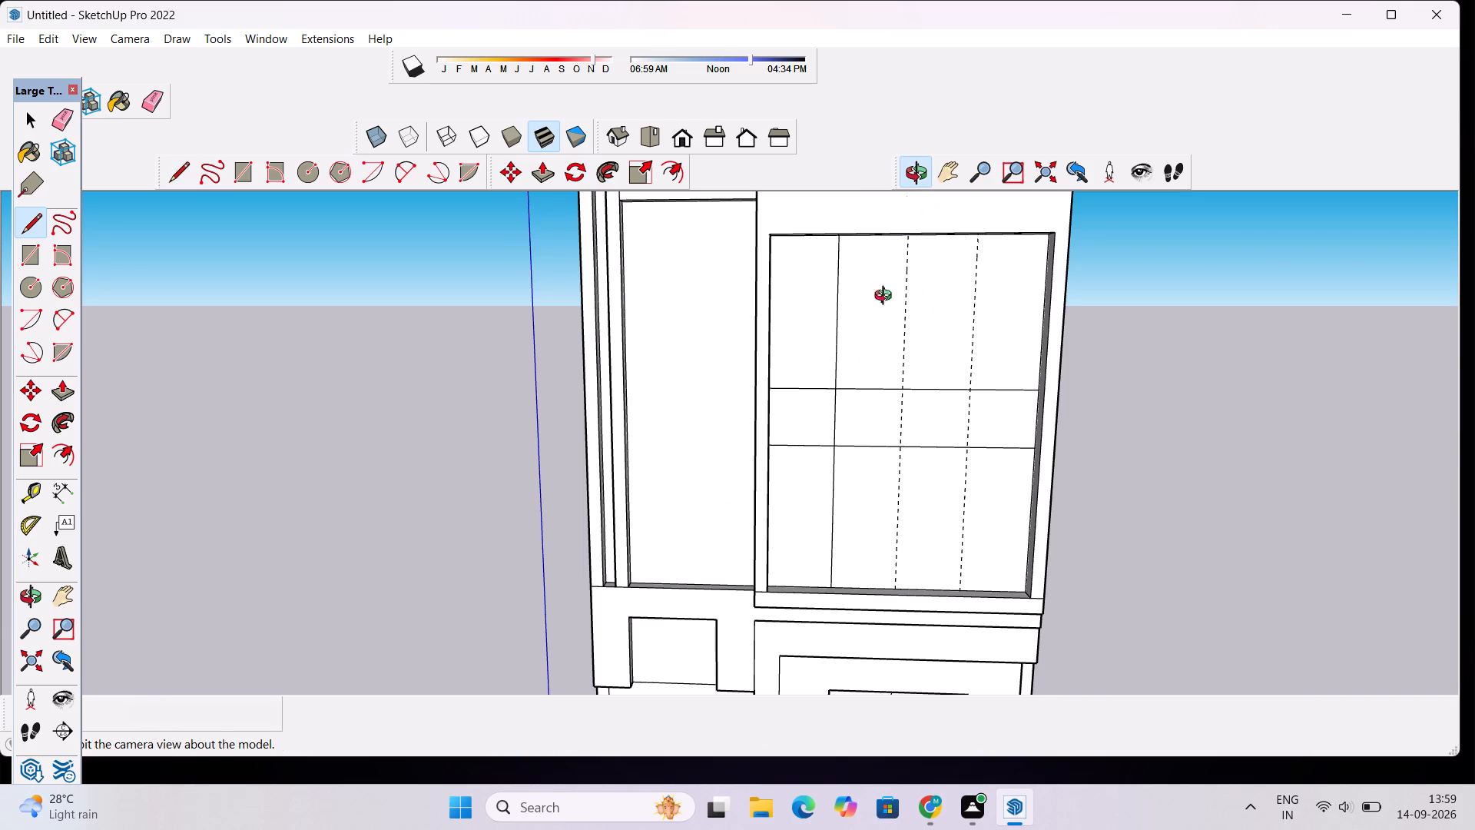
{"action": "left_click_drag", "start_coordinate": [873, 338], "coordinate": [896, 225]}
{"action": "scroll", "coordinate": [896, 225], "scroll_direction": "up", "scroll_amount": 3}
{"action": "key", "text": "l"}
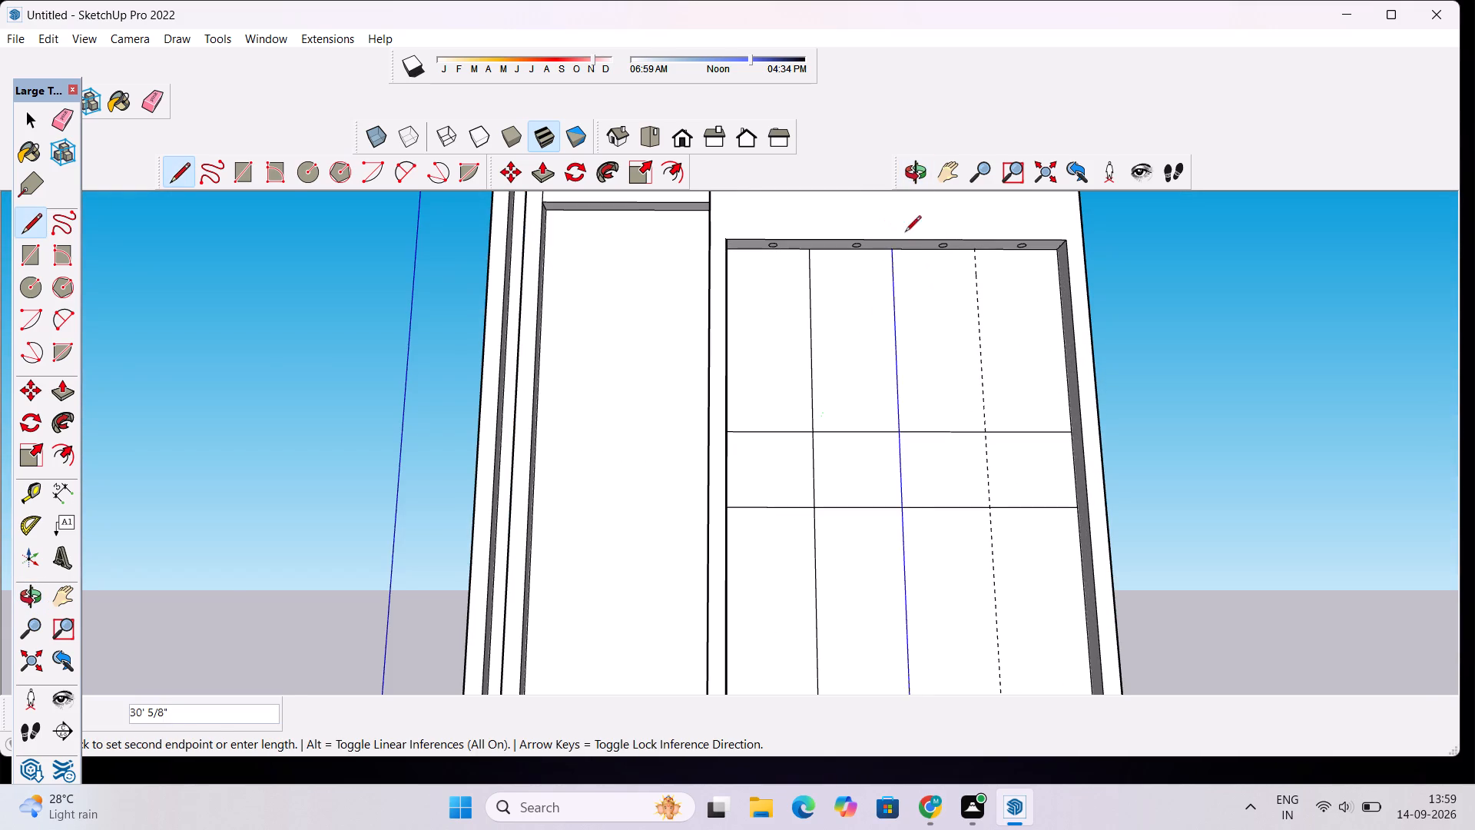
{"action": "scroll", "coordinate": [894, 259], "scroll_direction": "up", "scroll_amount": 4}
{"action": "left_click", "coordinate": [887, 244]}
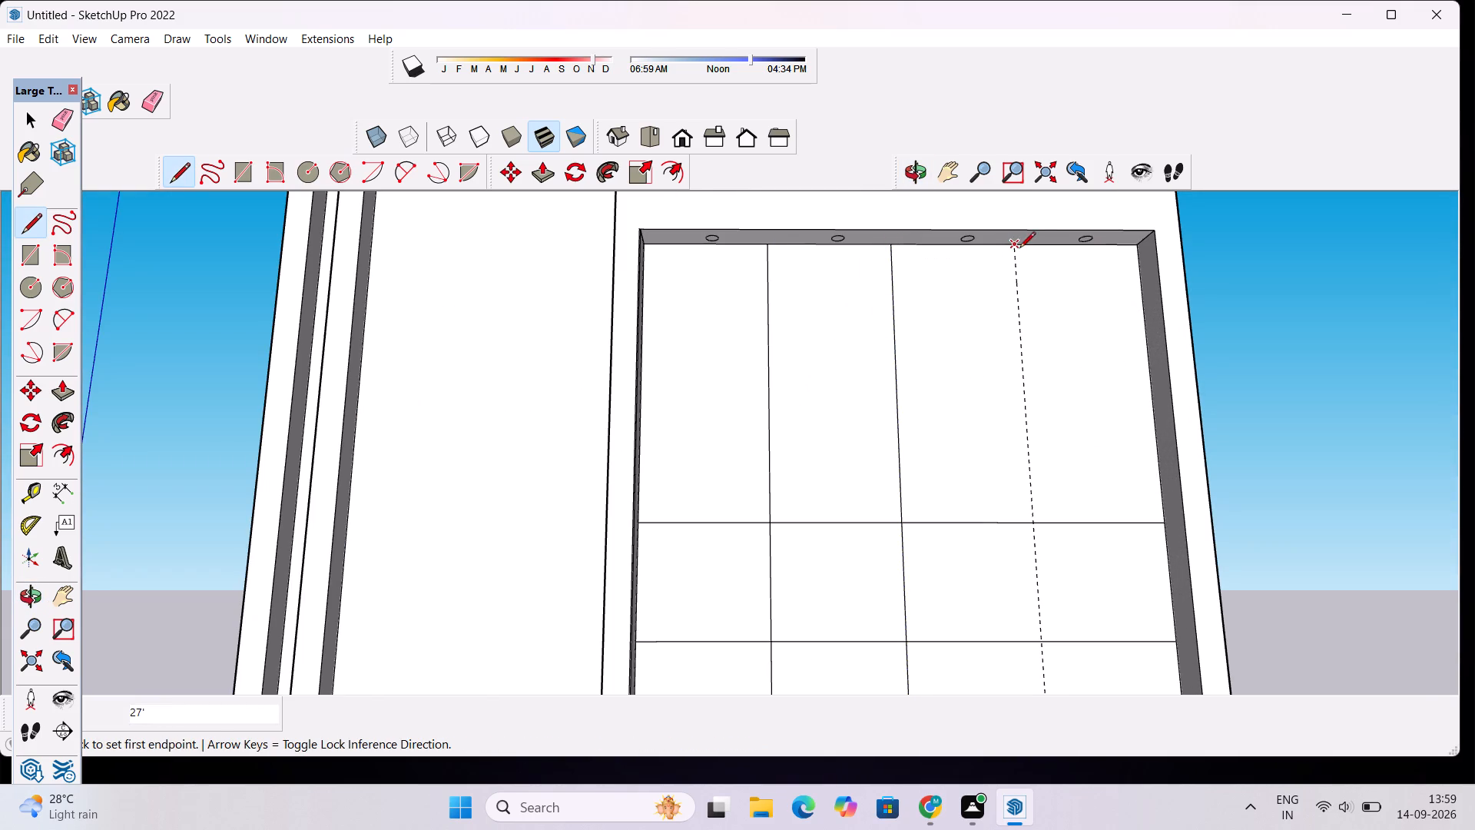
Draw a 27' vertical line along the rightmost guide, from the top to the bottom of the large bay's back wall.
{"action": "left_click", "coordinate": [1012, 245]}
{"action": "scroll", "coordinate": [1011, 329], "scroll_direction": "down", "scroll_amount": 13}
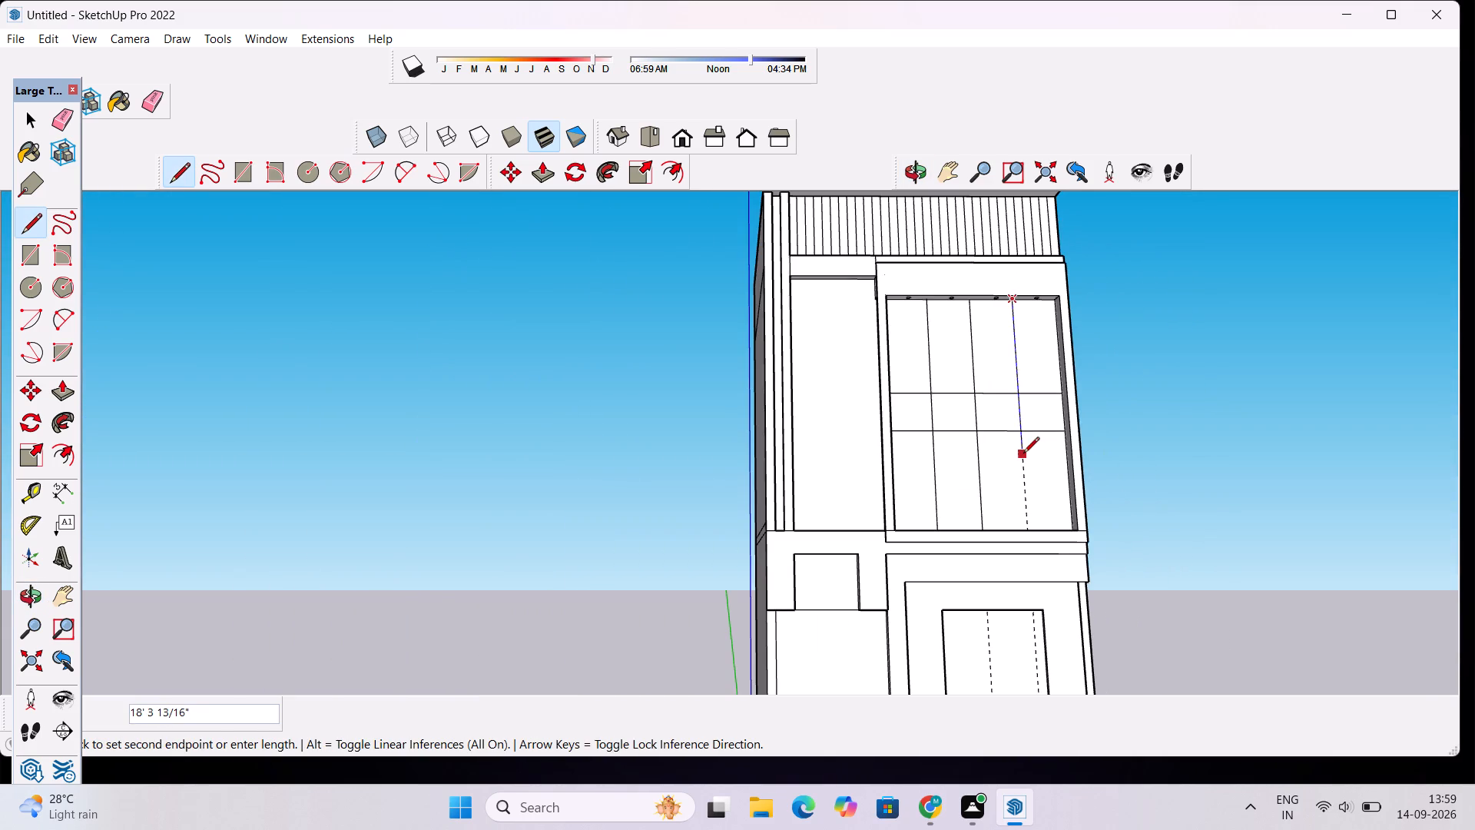
{"action": "scroll", "coordinate": [1023, 454], "scroll_direction": "up", "scroll_amount": 8}
{"action": "scroll", "coordinate": [1046, 606], "scroll_direction": "up", "scroll_amount": 12}
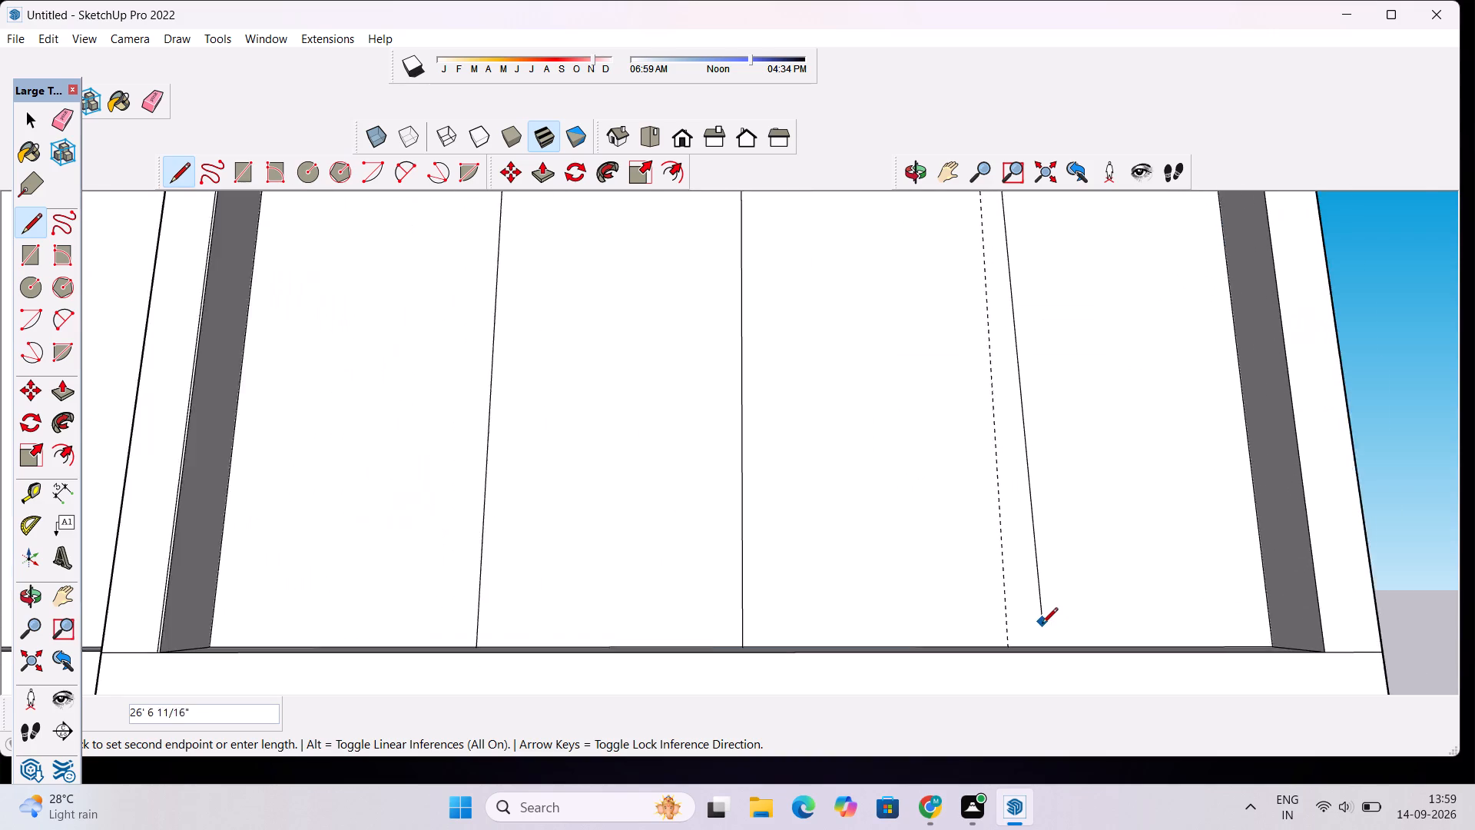
{"action": "scroll", "coordinate": [1042, 625], "scroll_direction": "up", "scroll_amount": 11}
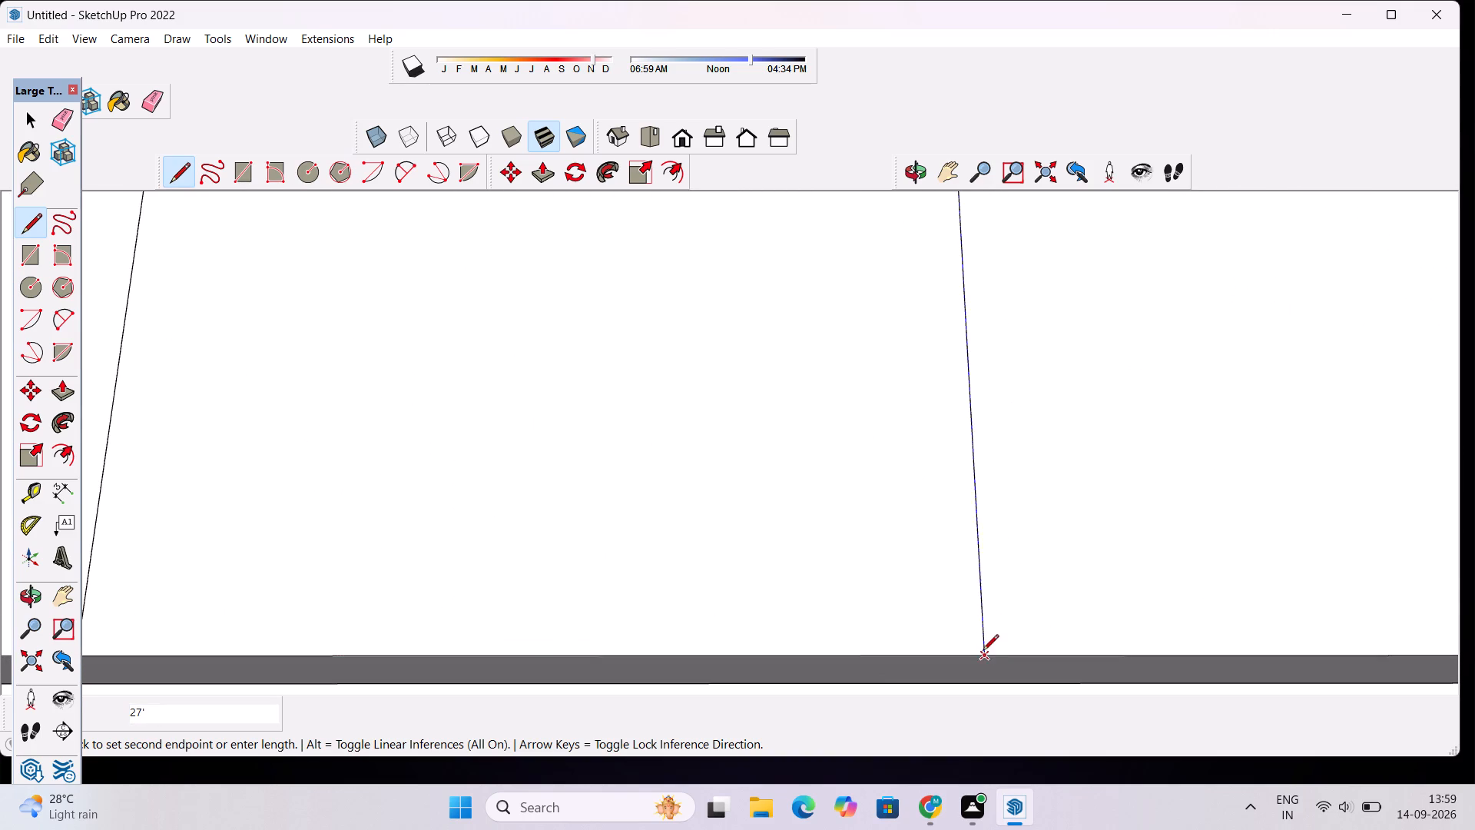
{"action": "left_click", "coordinate": [983, 652]}
{"action": "scroll", "coordinate": [903, 553], "scroll_direction": "down", "scroll_amount": 19}
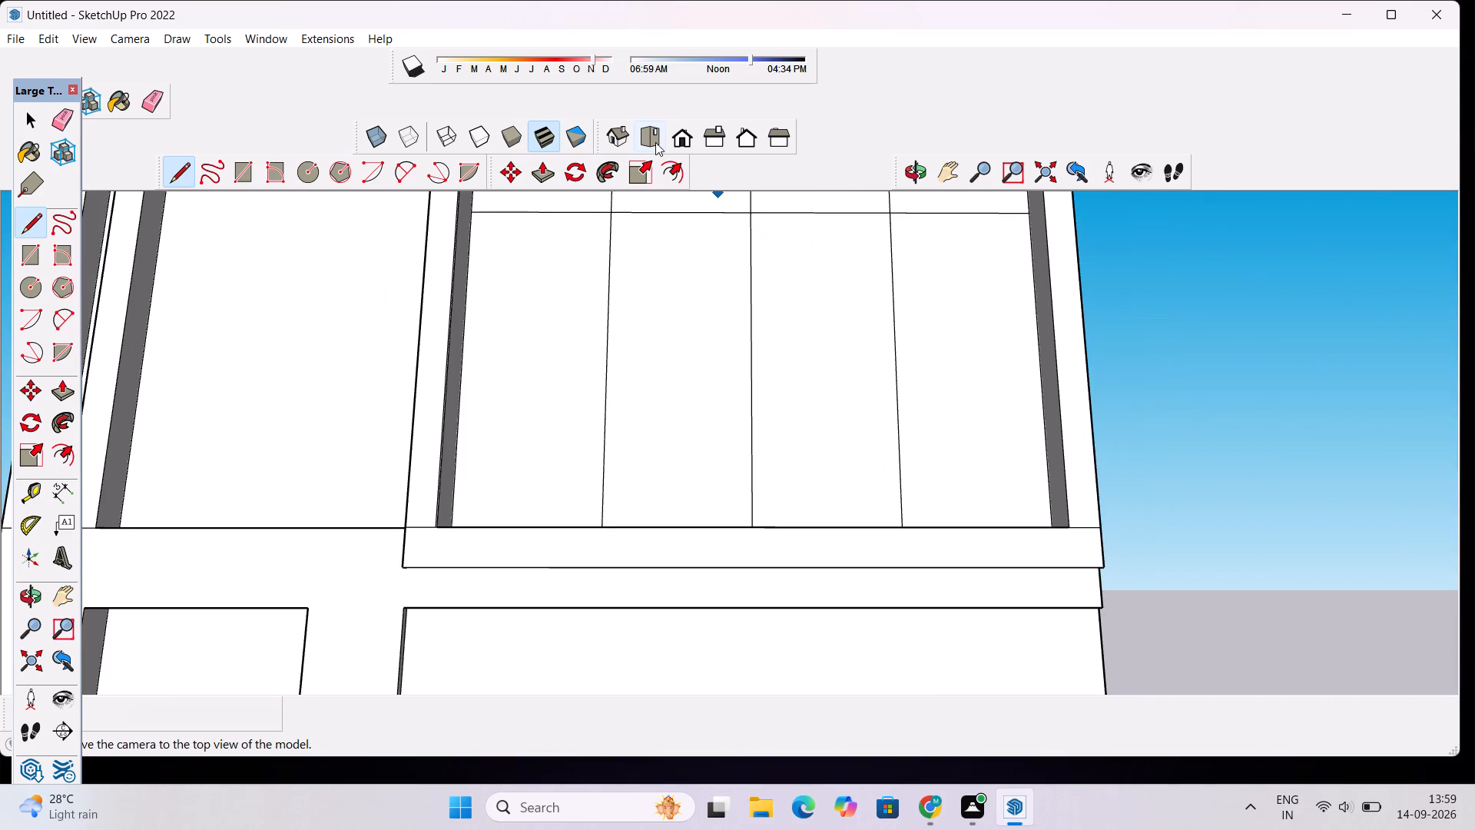
Examine the large upper bay's panel grid from the front and from several angles.
{"action": "left_click", "coordinate": [685, 139]}
{"action": "scroll", "coordinate": [708, 331], "scroll_direction": "down", "scroll_amount": 10}
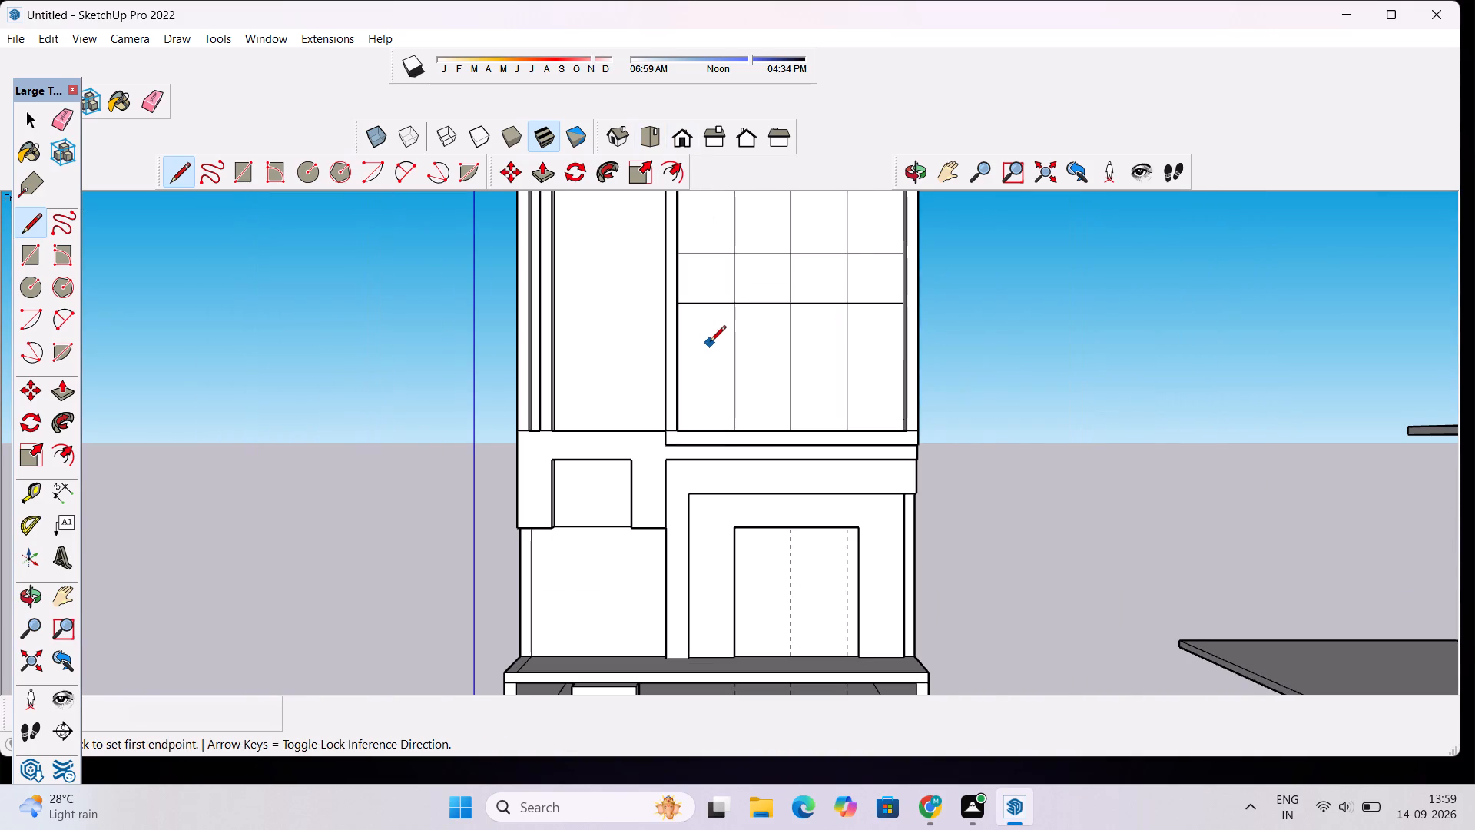
{"action": "left_click", "coordinate": [907, 172]}
{"action": "left_click_drag", "start_coordinate": [912, 228], "coordinate": [718, 317], "text": "shift"}
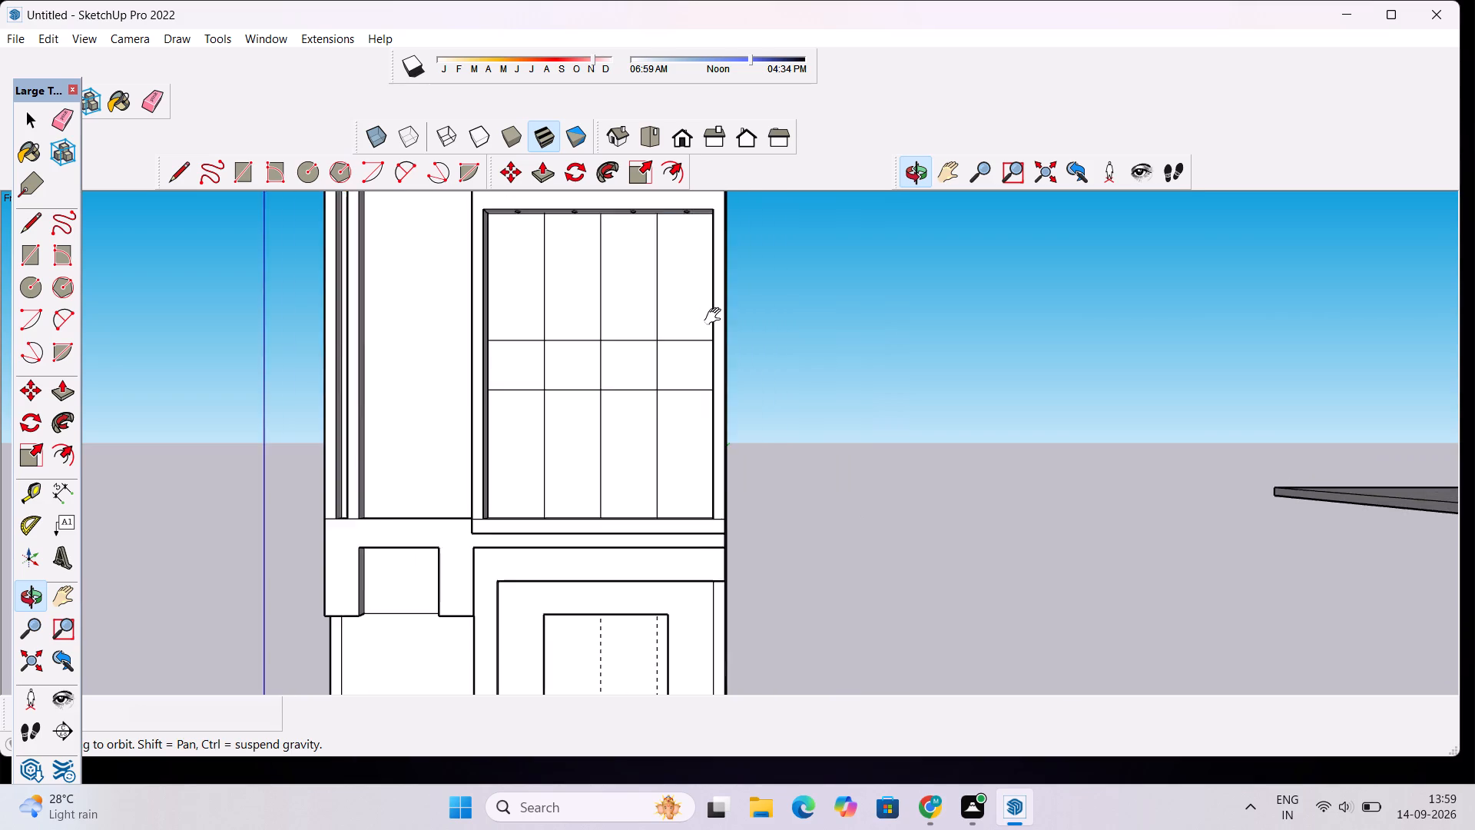
{"action": "scroll", "coordinate": [716, 317], "scroll_direction": "down", "scroll_amount": 4}
{"action": "scroll", "coordinate": [653, 398], "scroll_direction": "up", "scroll_amount": 4}
{"action": "left_click_drag", "start_coordinate": [554, 359], "coordinate": [814, 406]}
{"action": "scroll", "coordinate": [886, 374], "scroll_direction": "up", "scroll_amount": 5}
{"action": "left_click_drag", "start_coordinate": [883, 400], "coordinate": [811, 425]}
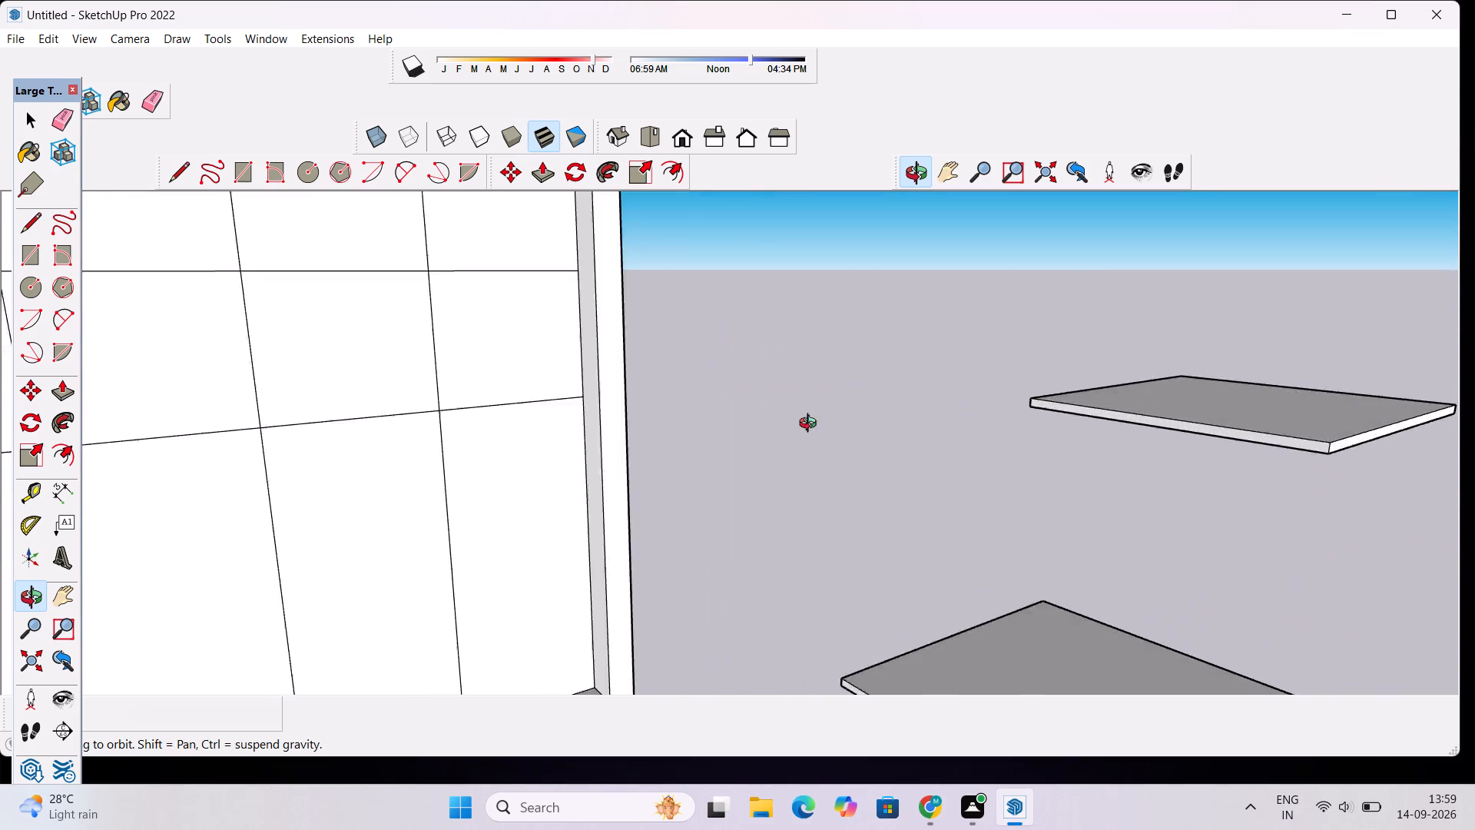
{"action": "left_click_drag", "start_coordinate": [811, 425], "coordinate": [744, 423]}
{"action": "scroll", "coordinate": [743, 405], "scroll_direction": "down", "scroll_amount": 9}
{"action": "left_click_drag", "start_coordinate": [781, 413], "coordinate": [679, 362]}
{"action": "scroll", "coordinate": [600, 330], "scroll_direction": "up", "scroll_amount": 6}
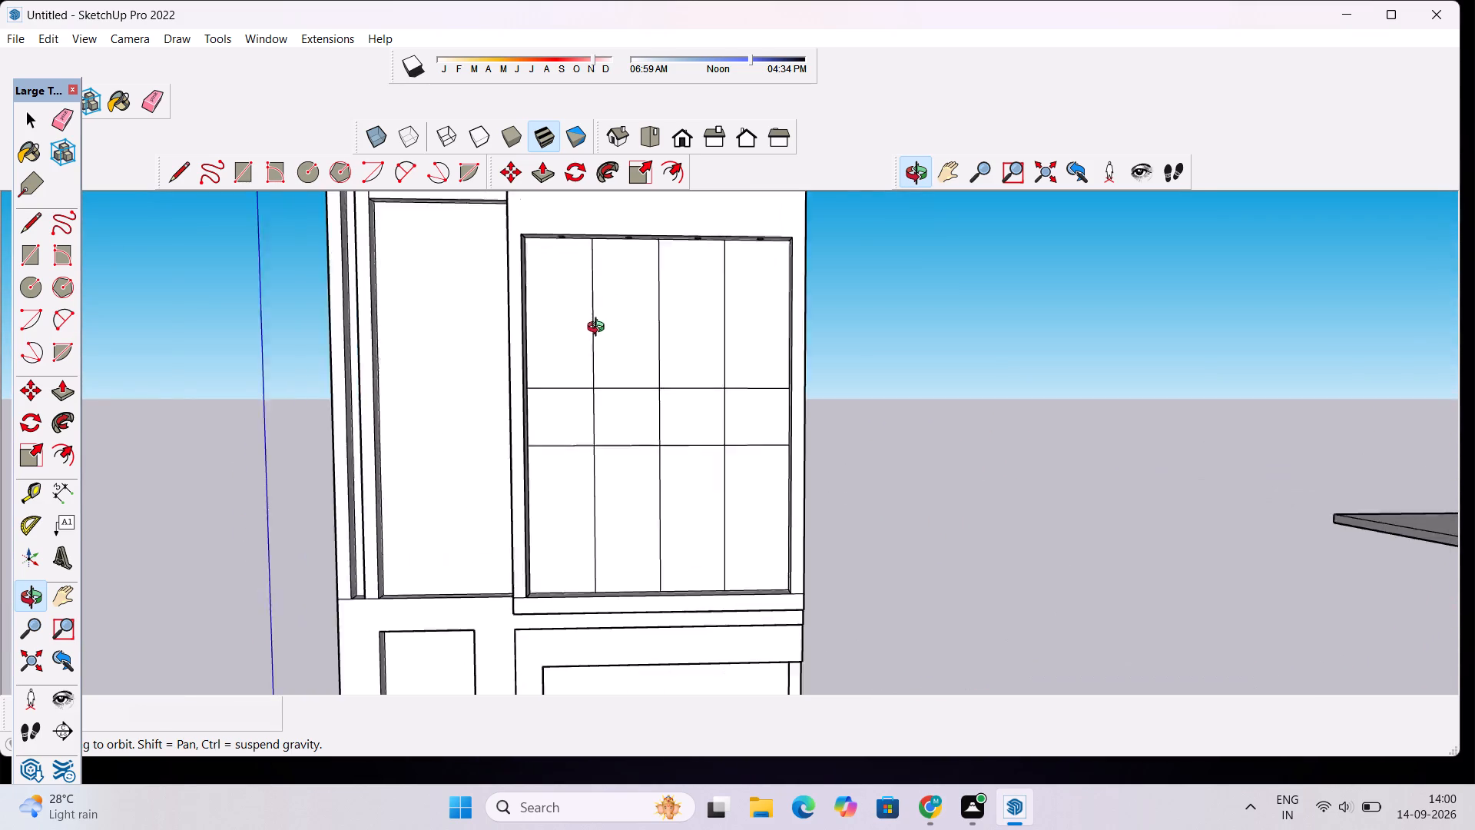
{"action": "scroll", "coordinate": [599, 329], "scroll_direction": "up", "scroll_amount": 2}
{"action": "left_click_drag", "start_coordinate": [779, 371], "coordinate": [602, 360]}
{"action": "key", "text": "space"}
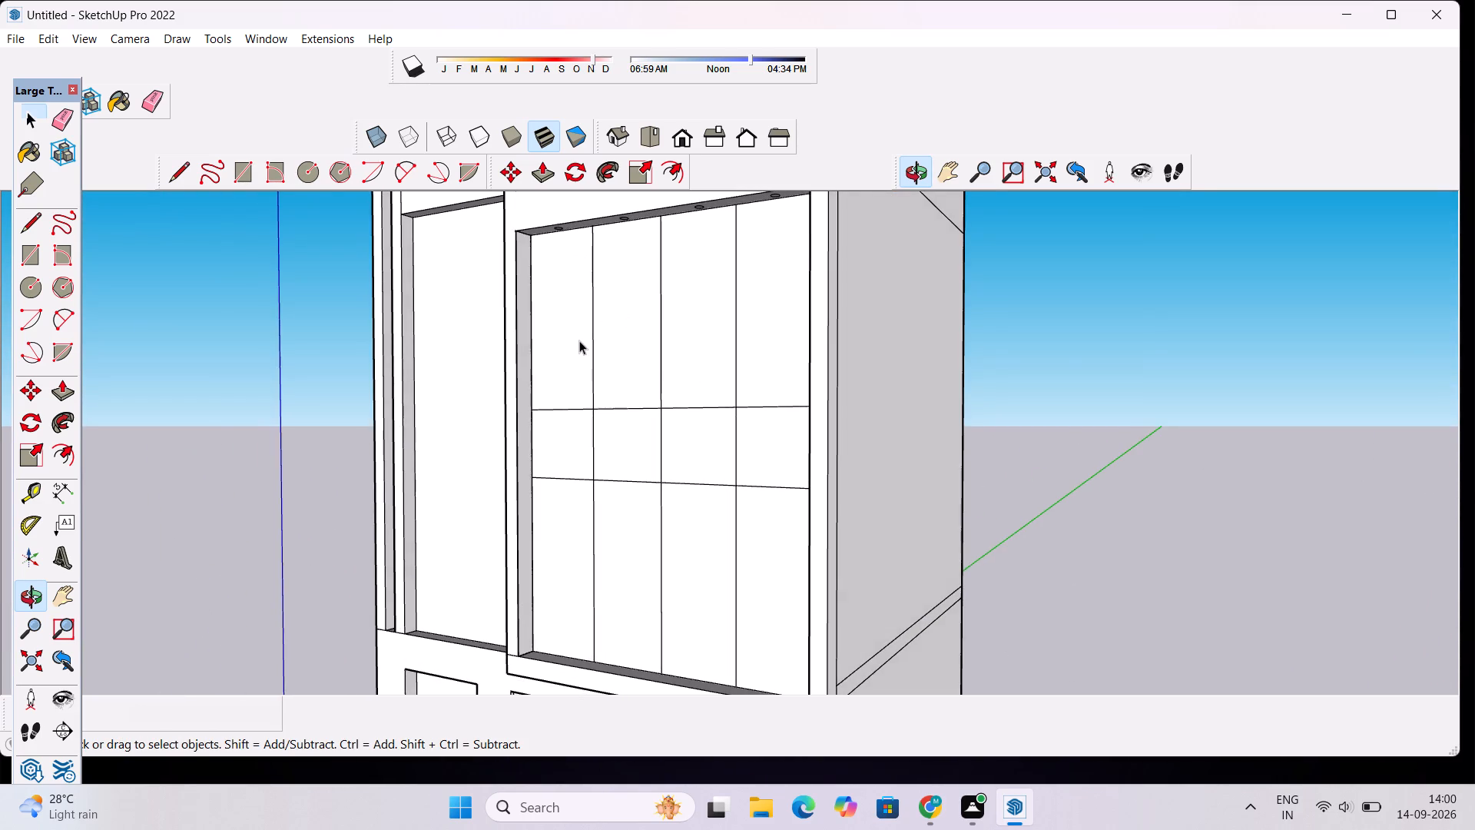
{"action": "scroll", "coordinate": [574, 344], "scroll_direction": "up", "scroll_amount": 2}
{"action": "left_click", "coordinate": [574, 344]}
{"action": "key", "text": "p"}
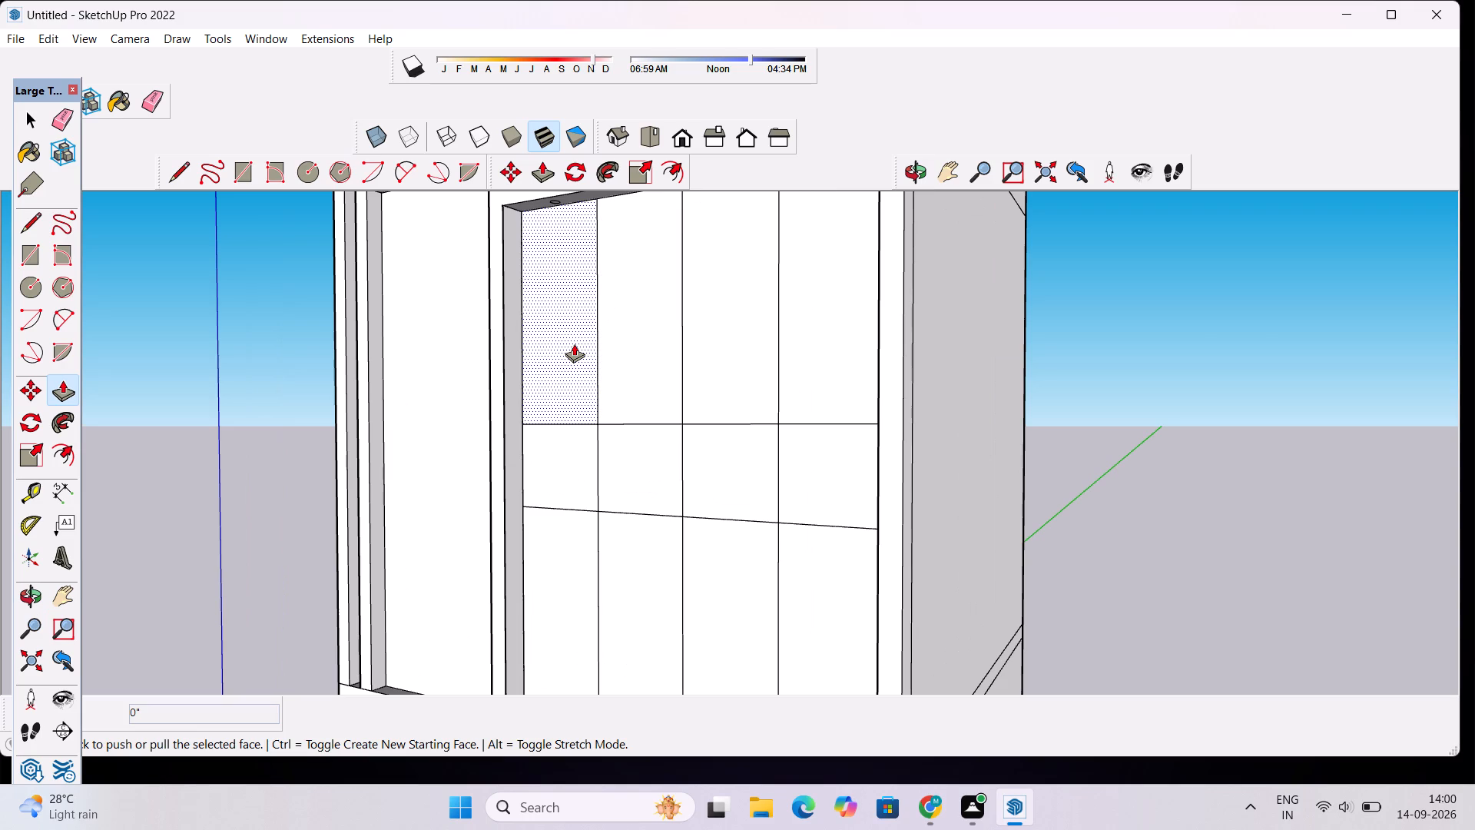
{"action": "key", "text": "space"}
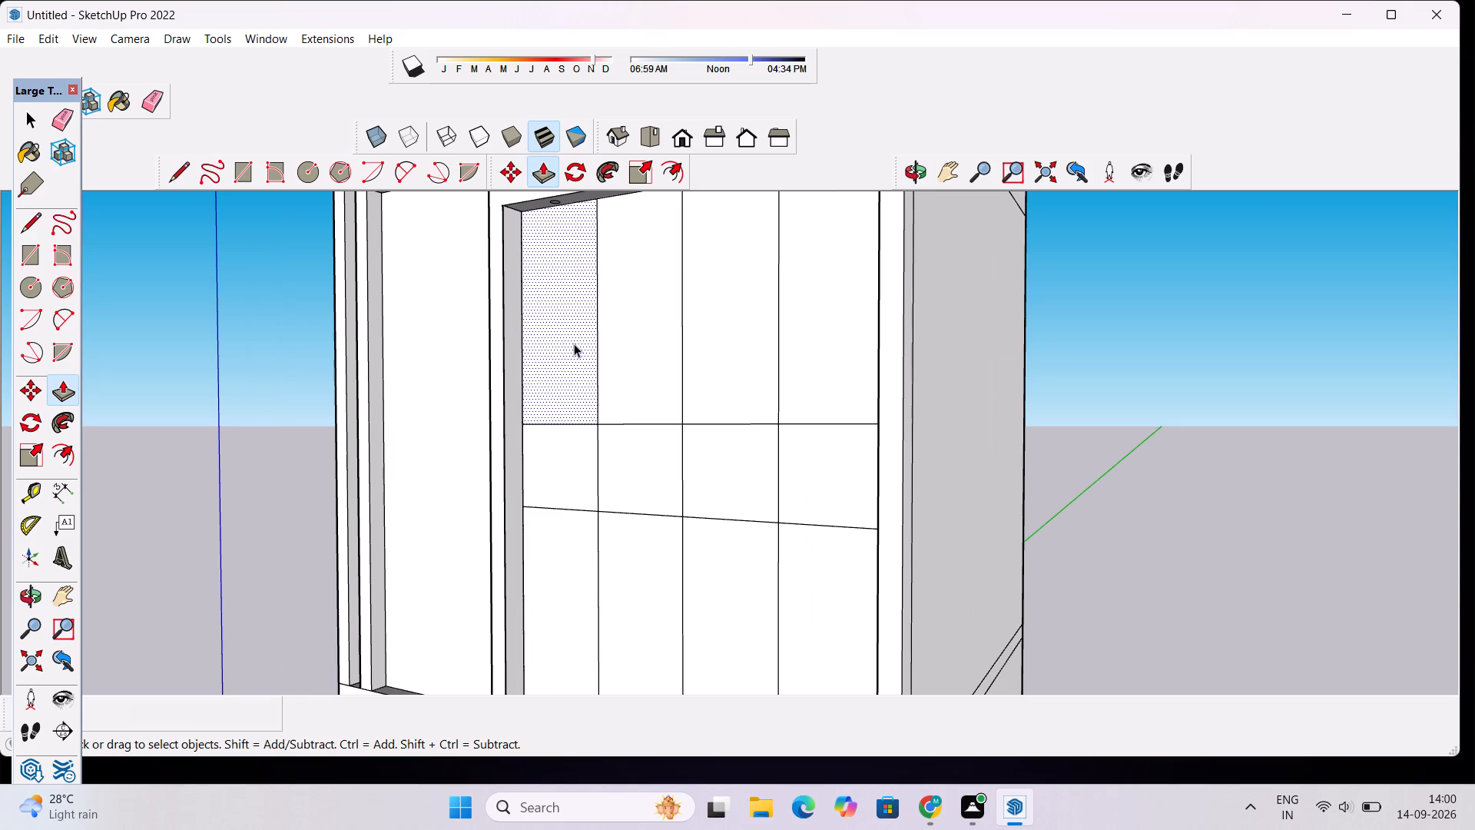
Erase the three vertical line segments inside the middle horizontal band of the large upper bay's panel grid.
{"action": "key", "text": "e"}
{"action": "left_click_drag", "start_coordinate": [794, 482], "coordinate": [711, 468]}
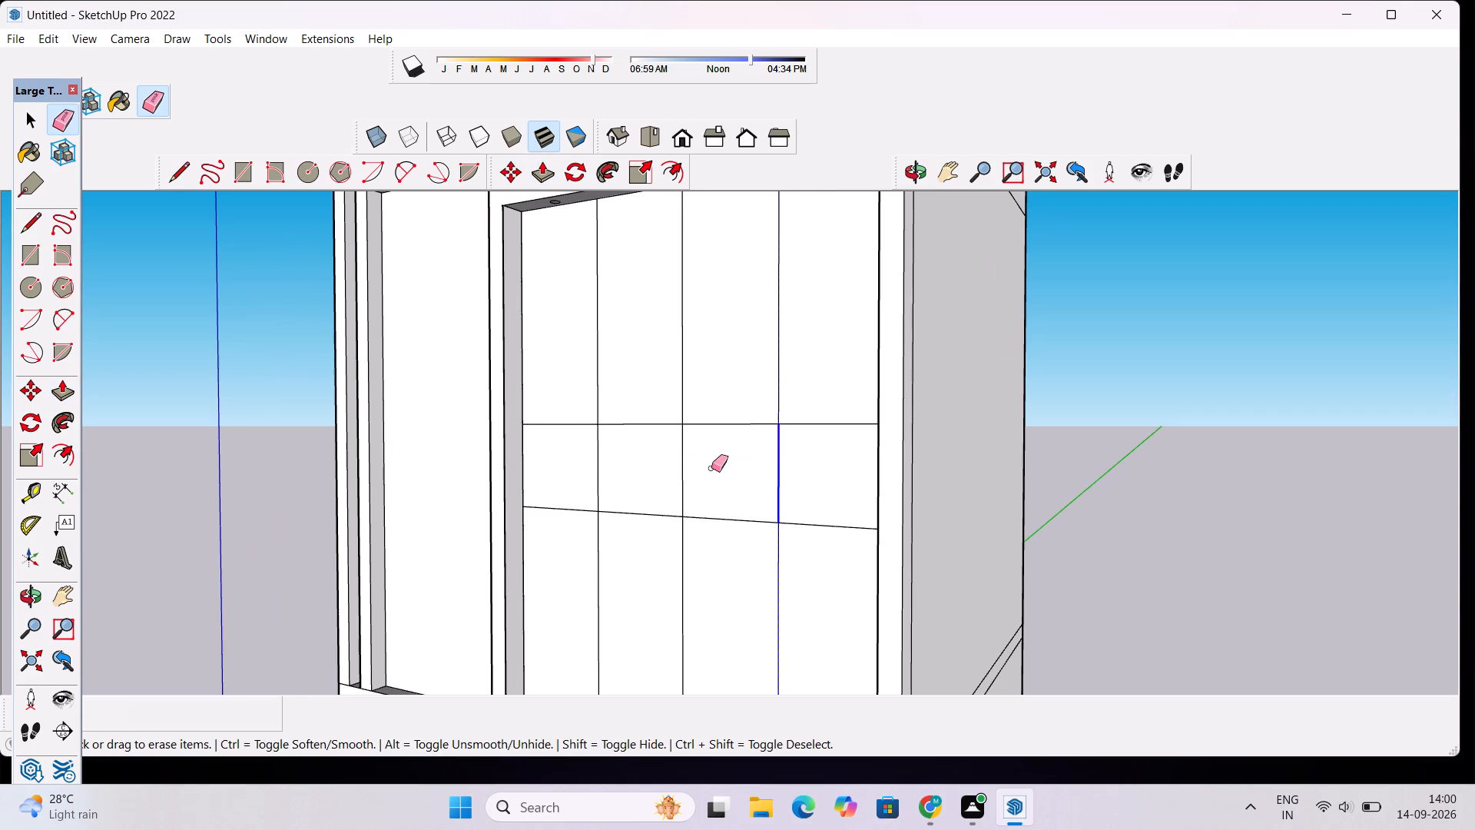
{"action": "left_click_drag", "start_coordinate": [711, 468], "coordinate": [567, 454]}
Place a vertical guide near the middle of the narrow upper bay's back wall, offset from its left inner edge.
{"action": "scroll", "coordinate": [678, 436], "scroll_direction": "down", "scroll_amount": 11}
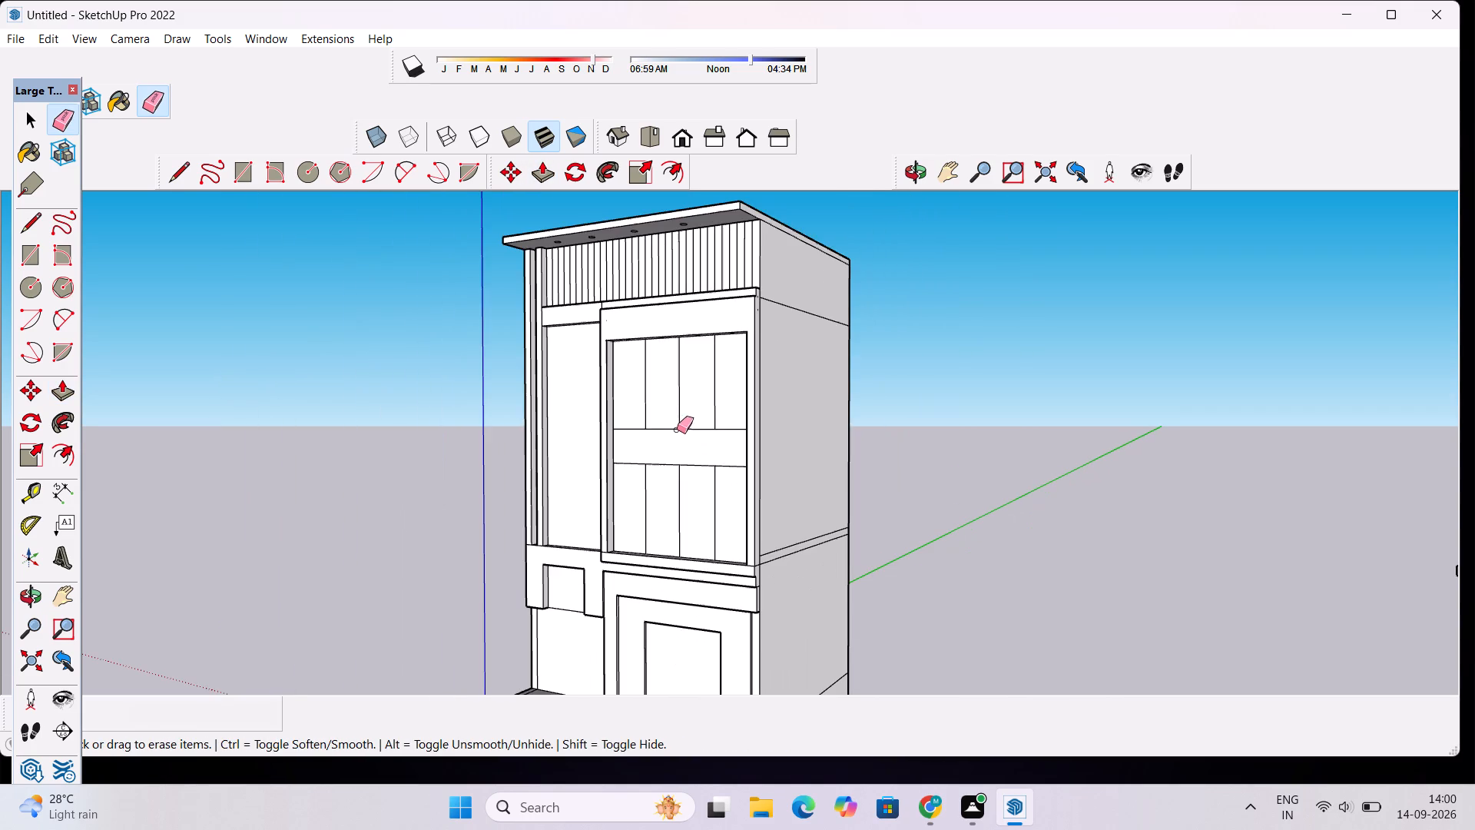
{"action": "left_click", "coordinate": [913, 179]}
{"action": "left_click_drag", "start_coordinate": [492, 321], "coordinate": [735, 360]}
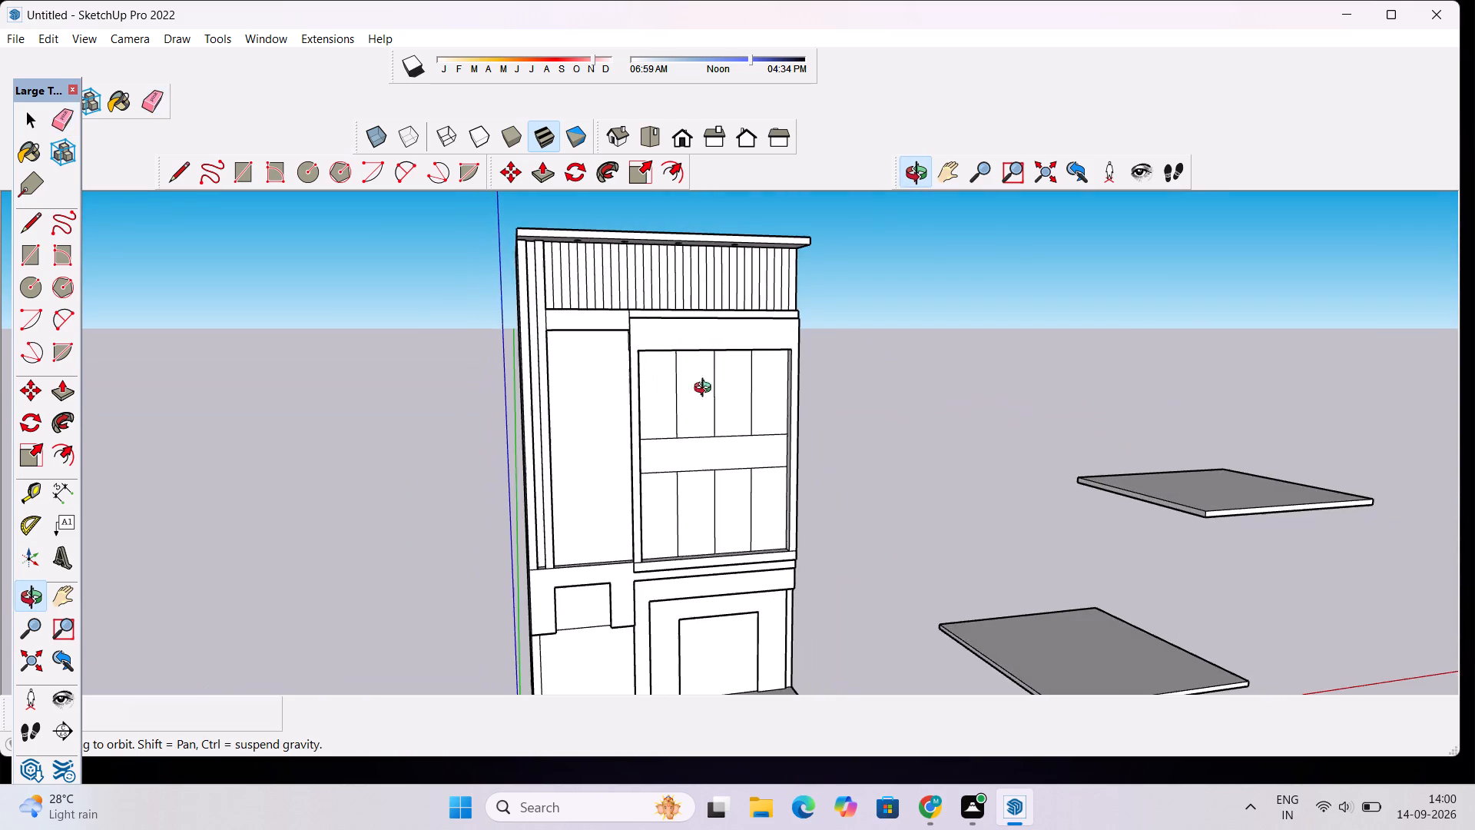
{"action": "scroll", "coordinate": [542, 423], "scroll_direction": "up", "scroll_amount": 7}
{"action": "left_click_drag", "start_coordinate": [612, 437], "coordinate": [524, 449]}
{"action": "scroll", "coordinate": [681, 421], "scroll_direction": "up", "scroll_amount": 5}
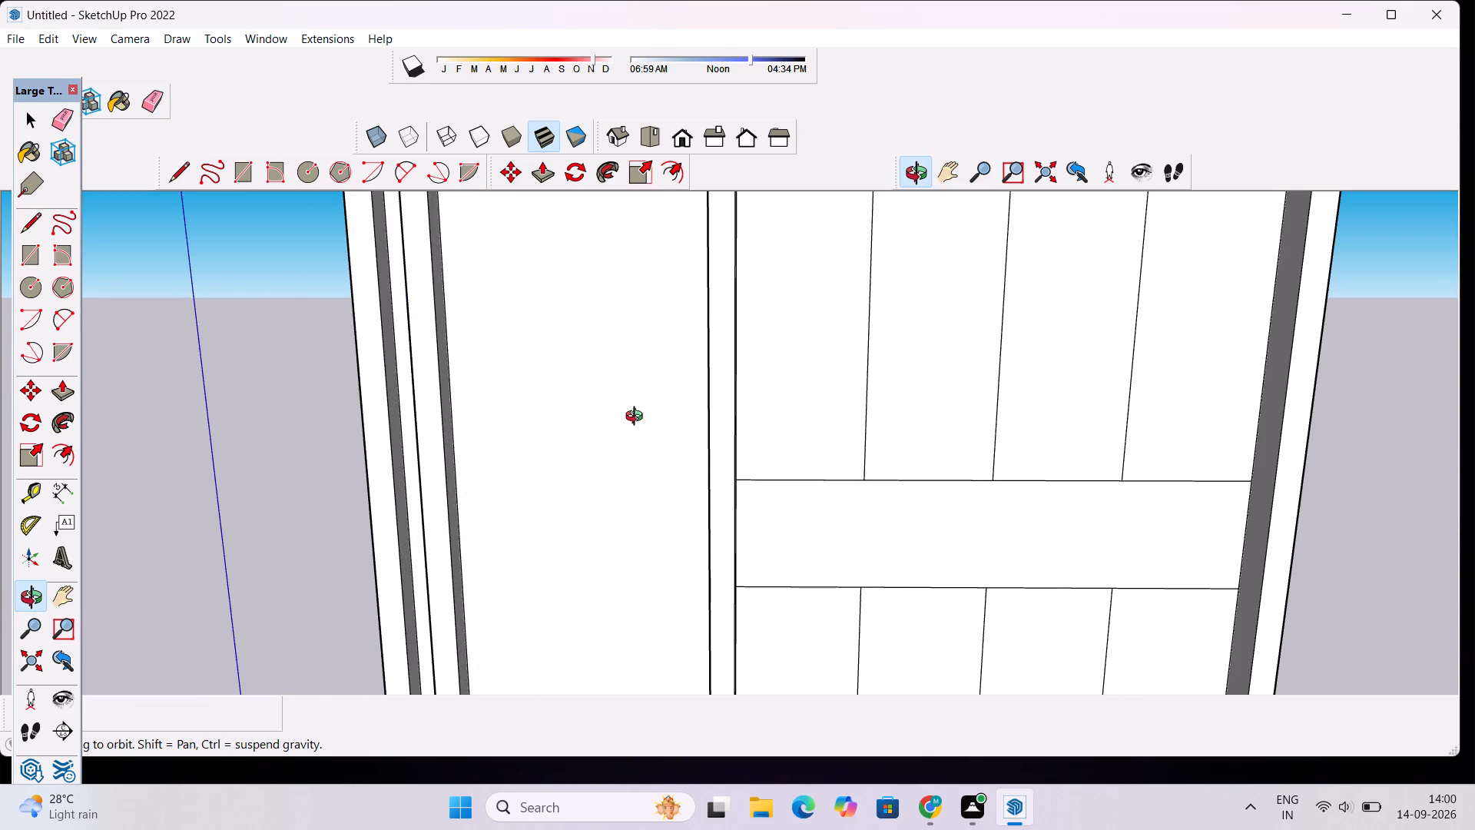
{"action": "scroll", "coordinate": [638, 418], "scroll_direction": "down", "scroll_amount": 6}
{"action": "left_click_drag", "start_coordinate": [660, 427], "coordinate": [653, 267]}
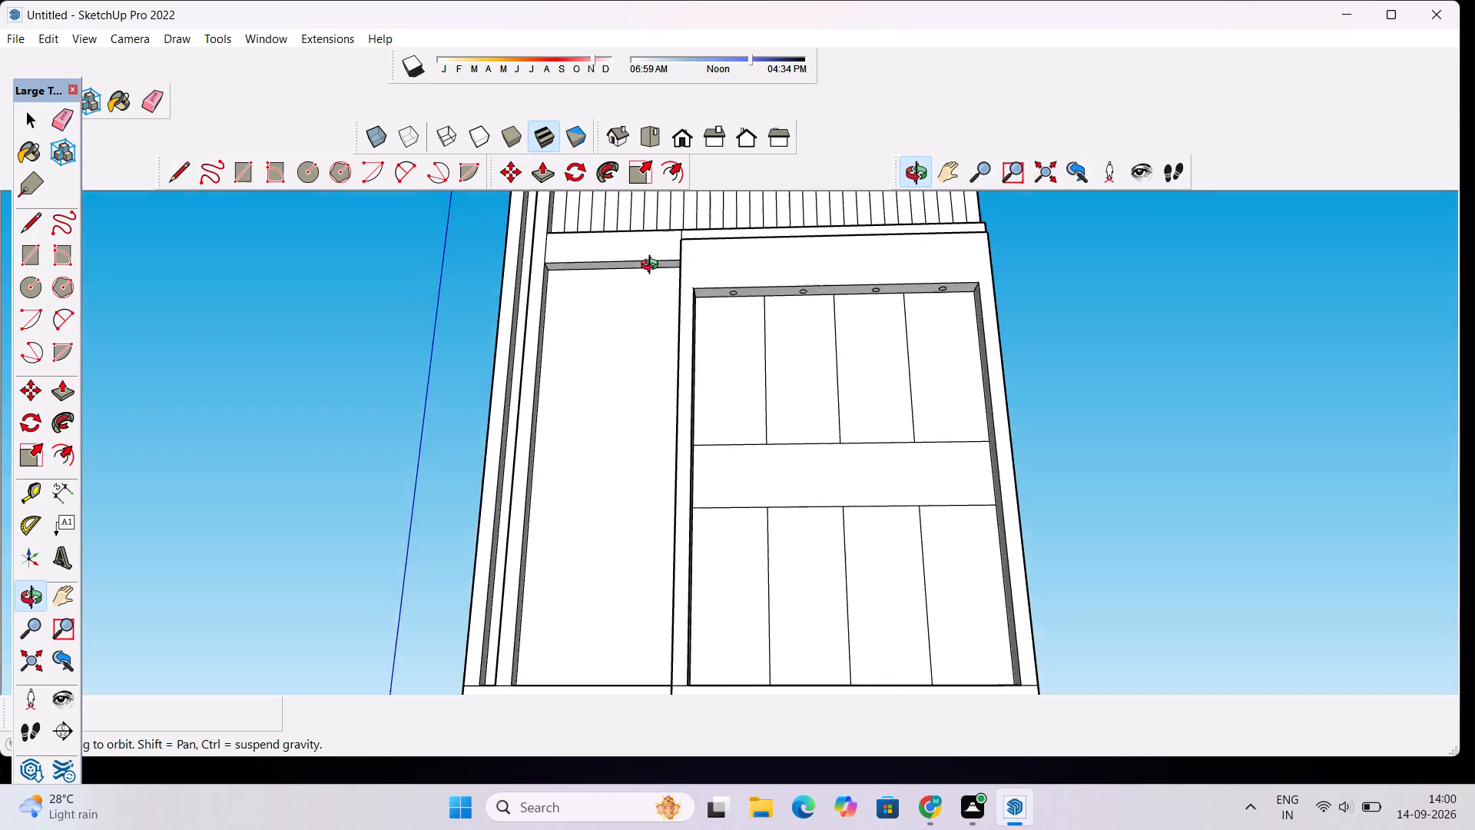
{"action": "left_click_drag", "start_coordinate": [653, 267], "coordinate": [549, 335]}
{"action": "scroll", "coordinate": [549, 340], "scroll_direction": "up", "scroll_amount": 1}
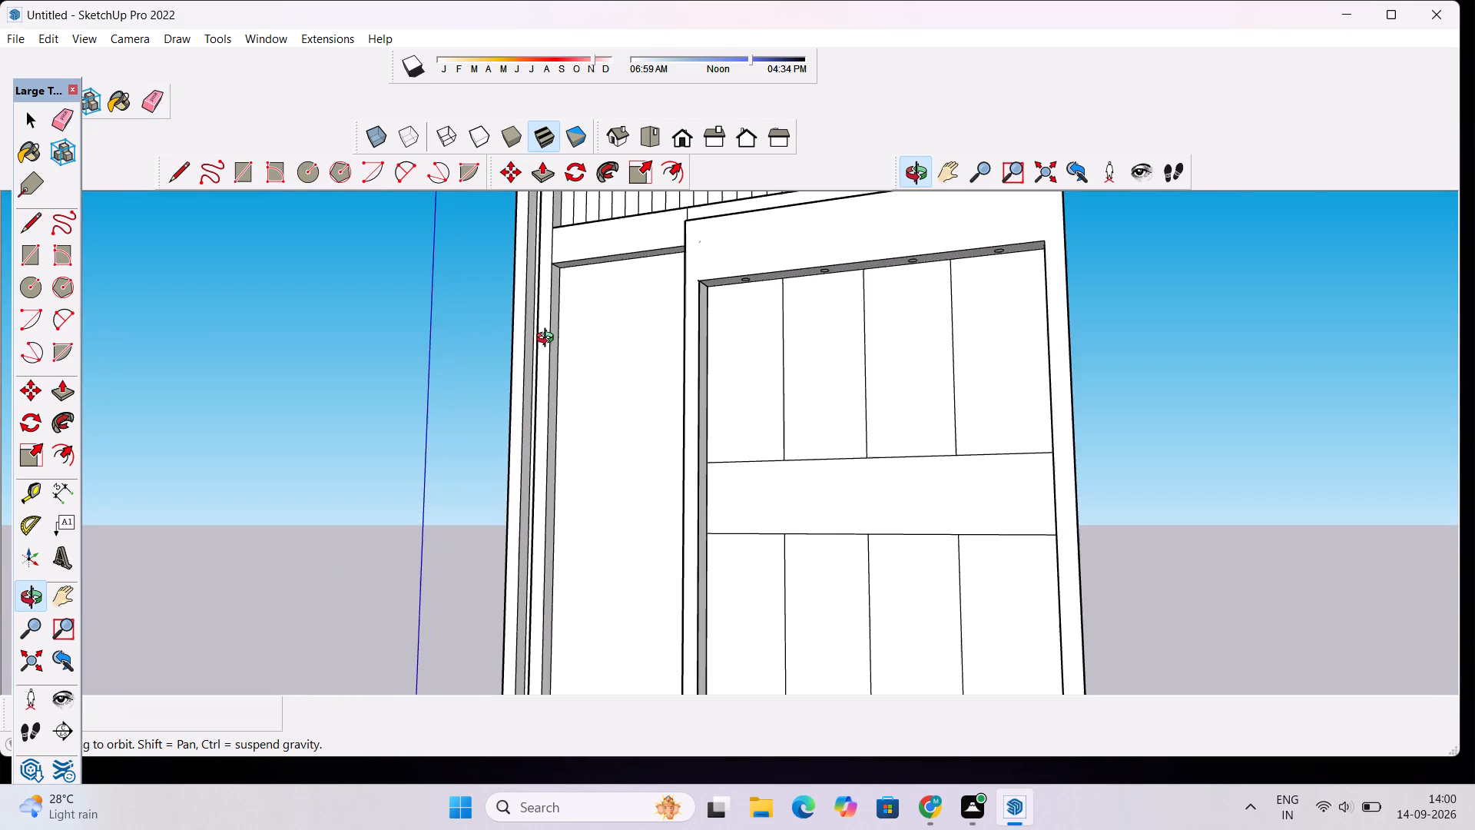
{"action": "scroll", "coordinate": [549, 340], "scroll_direction": "up", "scroll_amount": 4}
{"action": "key", "text": "t"}
{"action": "scroll", "coordinate": [615, 337], "scroll_direction": "up", "scroll_amount": 4}
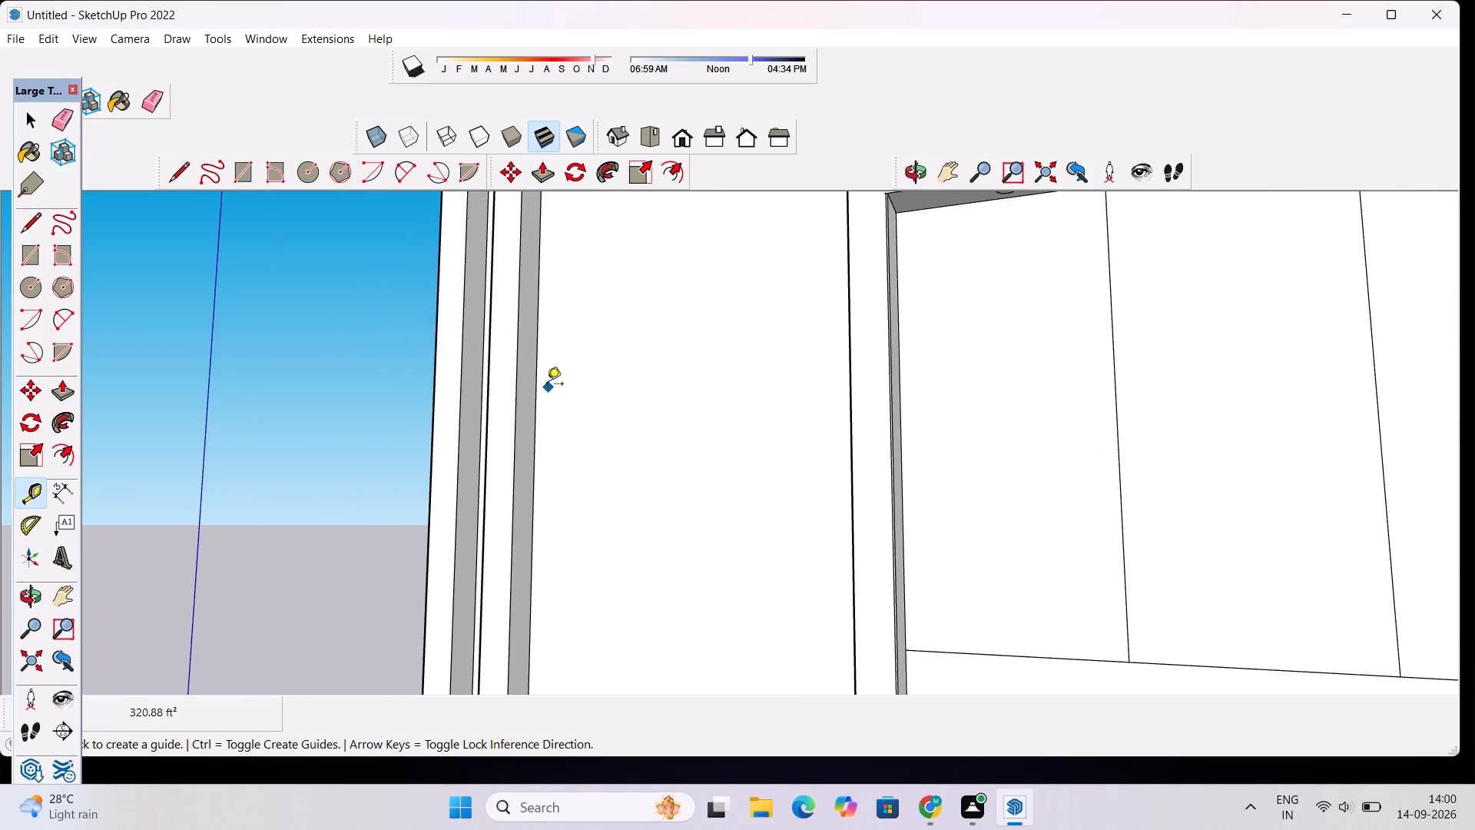
{"action": "left_click", "coordinate": [538, 374]}
{"action": "scroll", "coordinate": [623, 373], "scroll_direction": "down", "scroll_amount": 7}
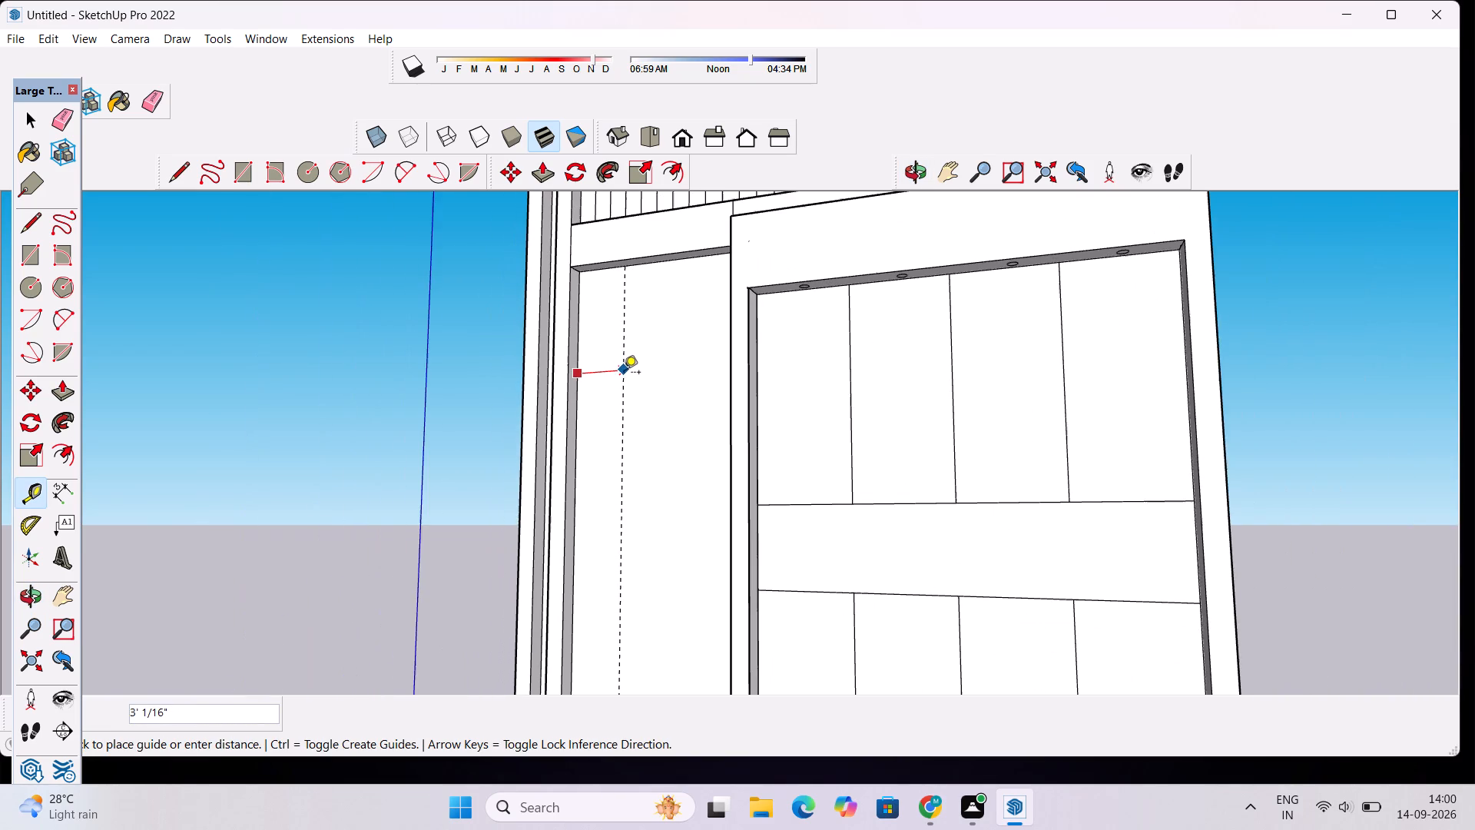
{"action": "scroll", "coordinate": [627, 373], "scroll_direction": "down", "scroll_amount": 4}
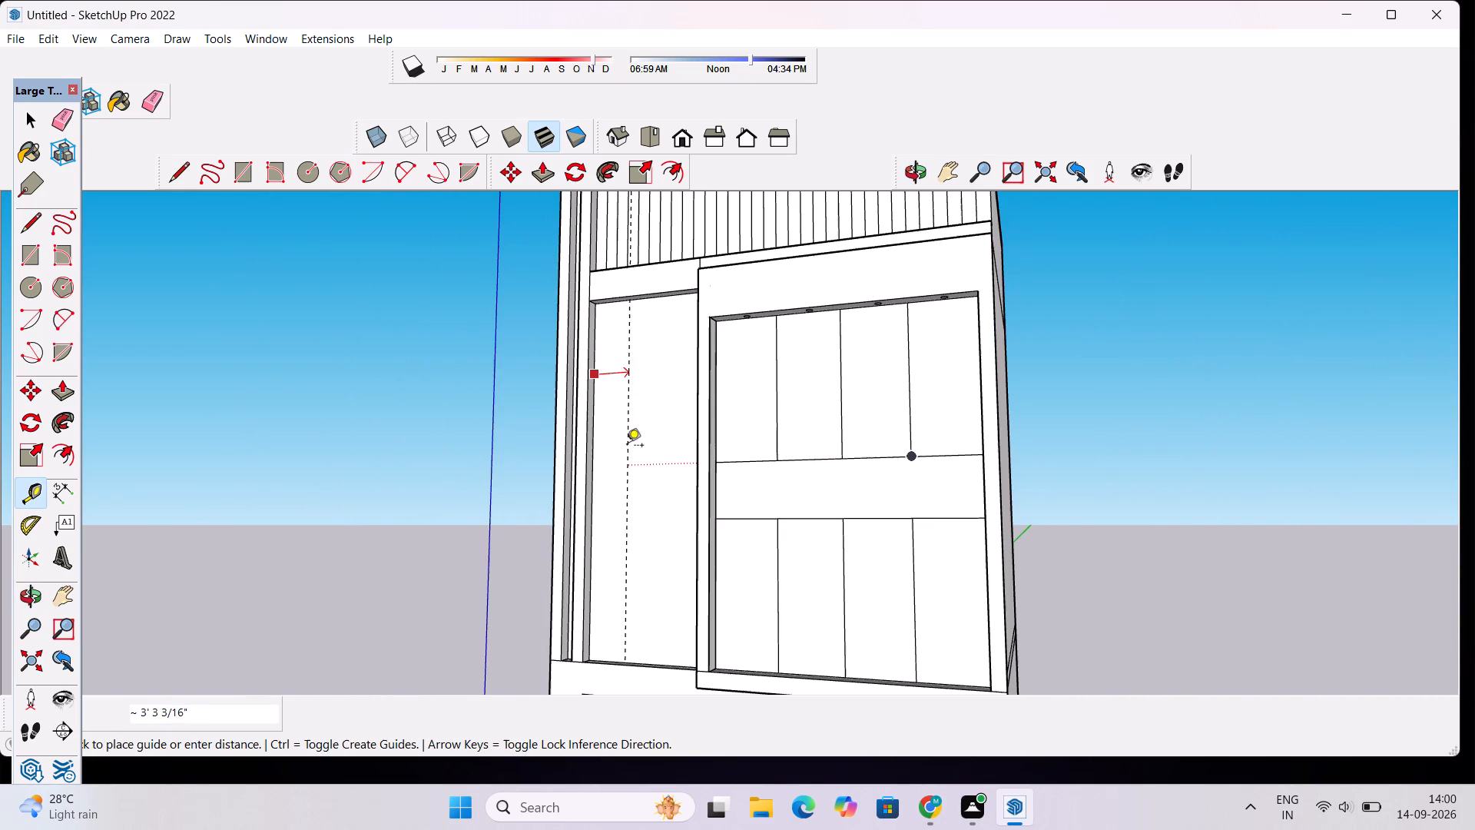
{"action": "scroll", "coordinate": [635, 483], "scroll_direction": "up", "scroll_amount": 5}
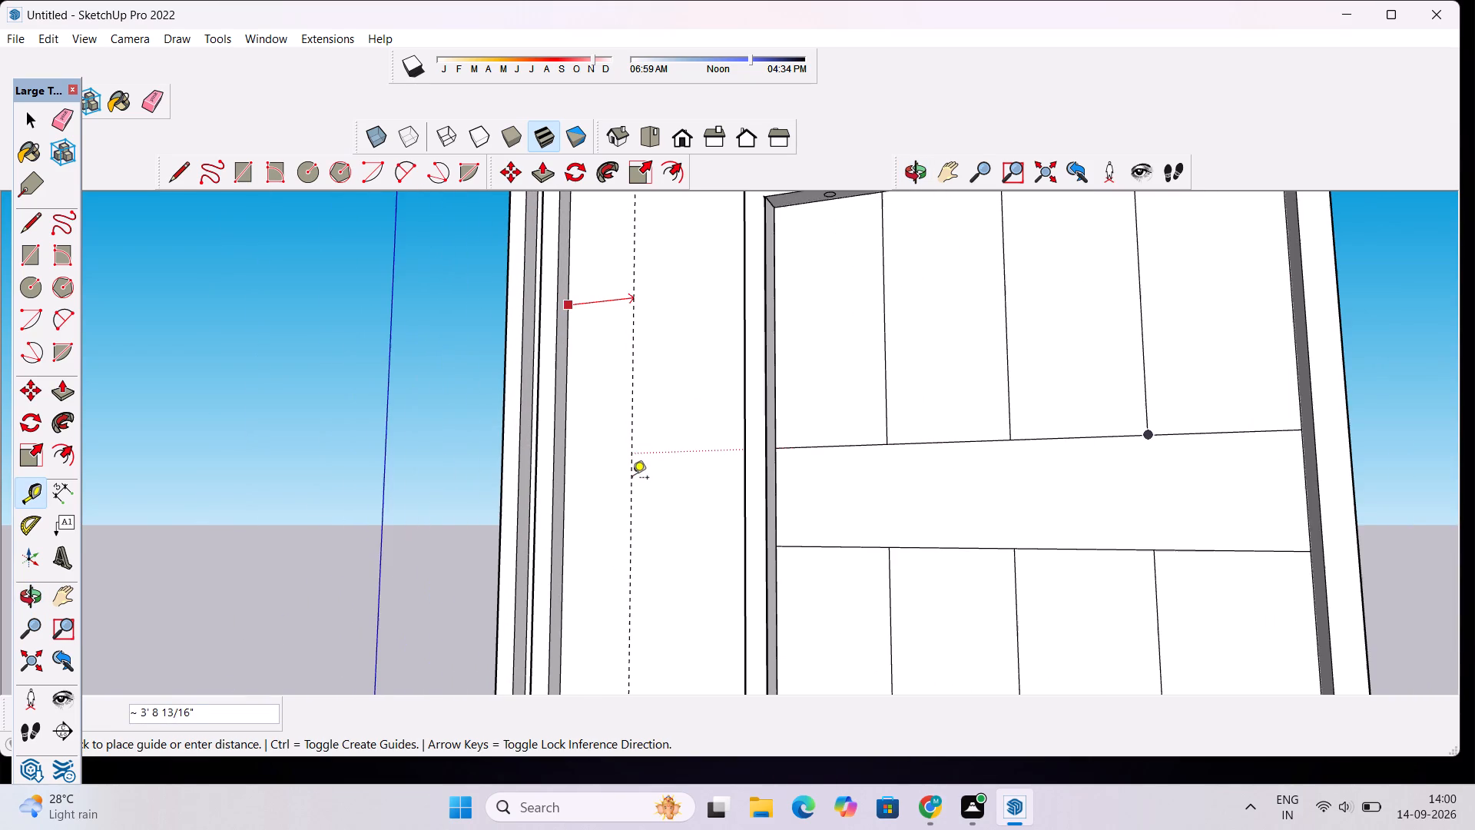
{"action": "scroll", "coordinate": [678, 413], "scroll_direction": "down", "scroll_amount": 5}
{"action": "scroll", "coordinate": [678, 413], "scroll_direction": "up", "scroll_amount": 2}
{"action": "scroll", "coordinate": [678, 413], "scroll_direction": "down", "scroll_amount": 4}
{"action": "scroll", "coordinate": [648, 566], "scroll_direction": "up", "scroll_amount": 9}
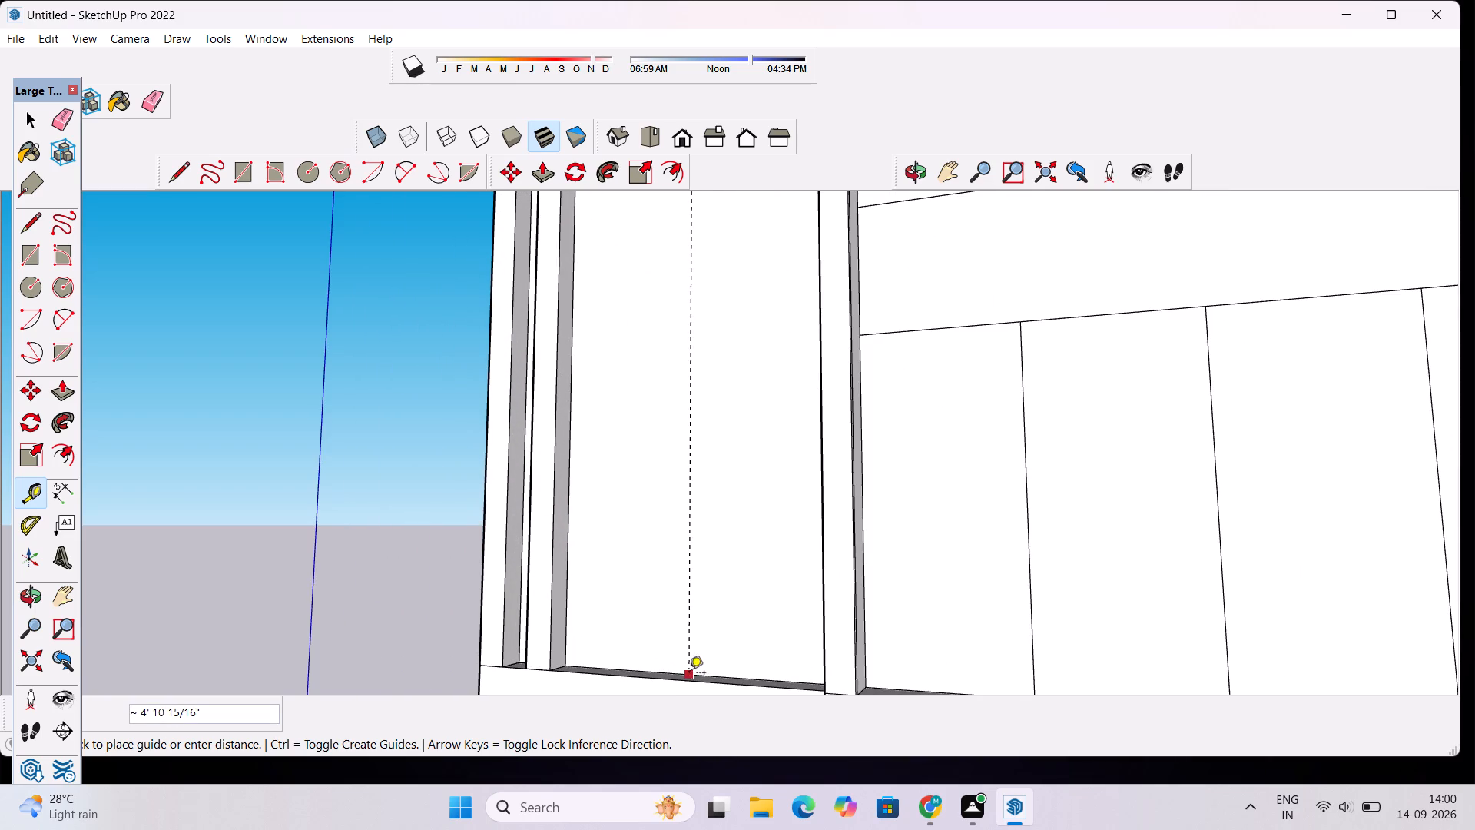
{"action": "scroll", "coordinate": [688, 673], "scroll_direction": "up", "scroll_amount": 5}
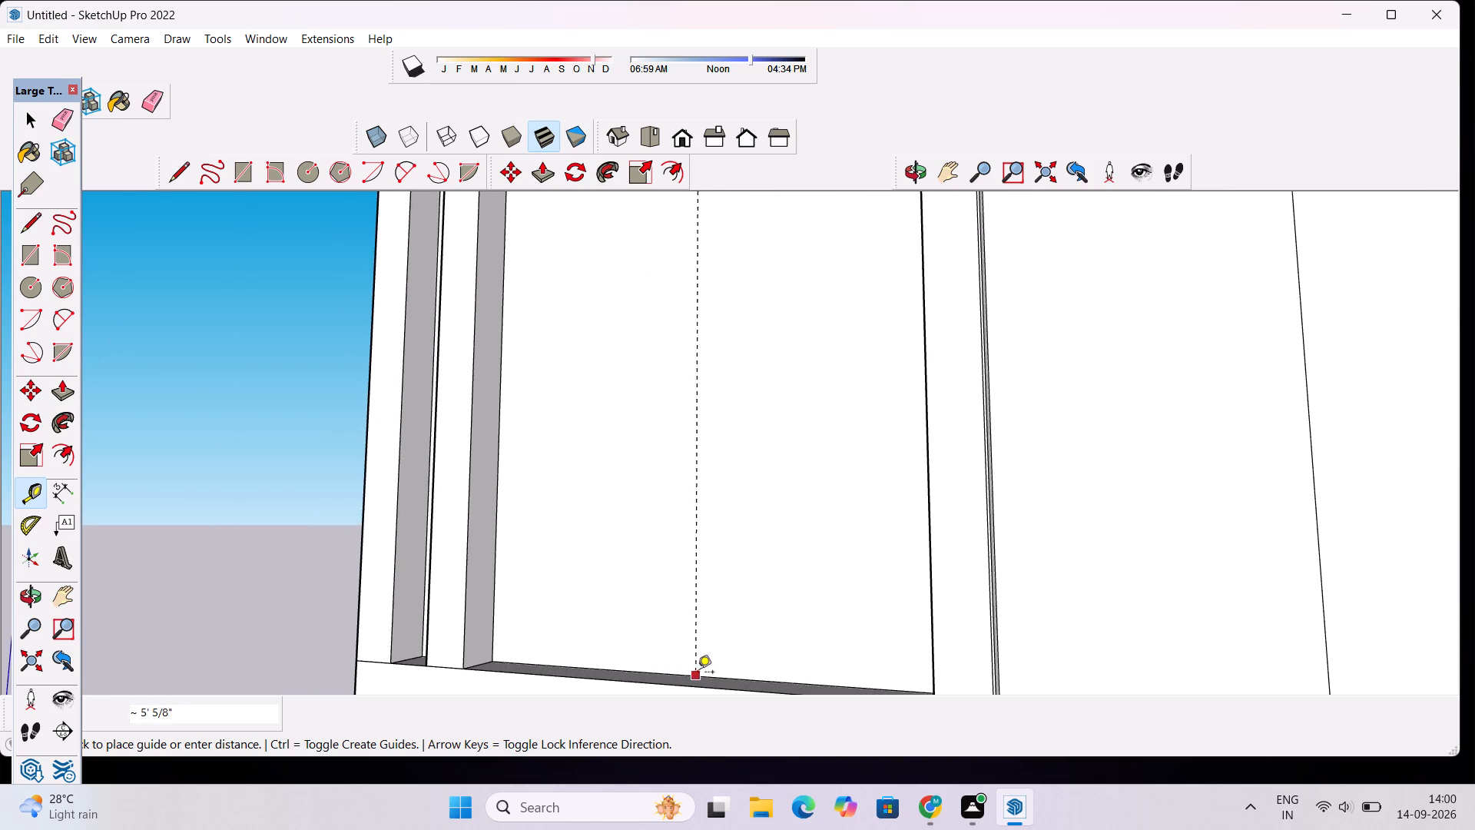
{"action": "left_click", "coordinate": [716, 677]}
Move the narrow upper bay's vertical guide about 3 7/16" toward the bay's left edge.
{"action": "scroll", "coordinate": [718, 659], "scroll_direction": "down", "scroll_amount": 6}
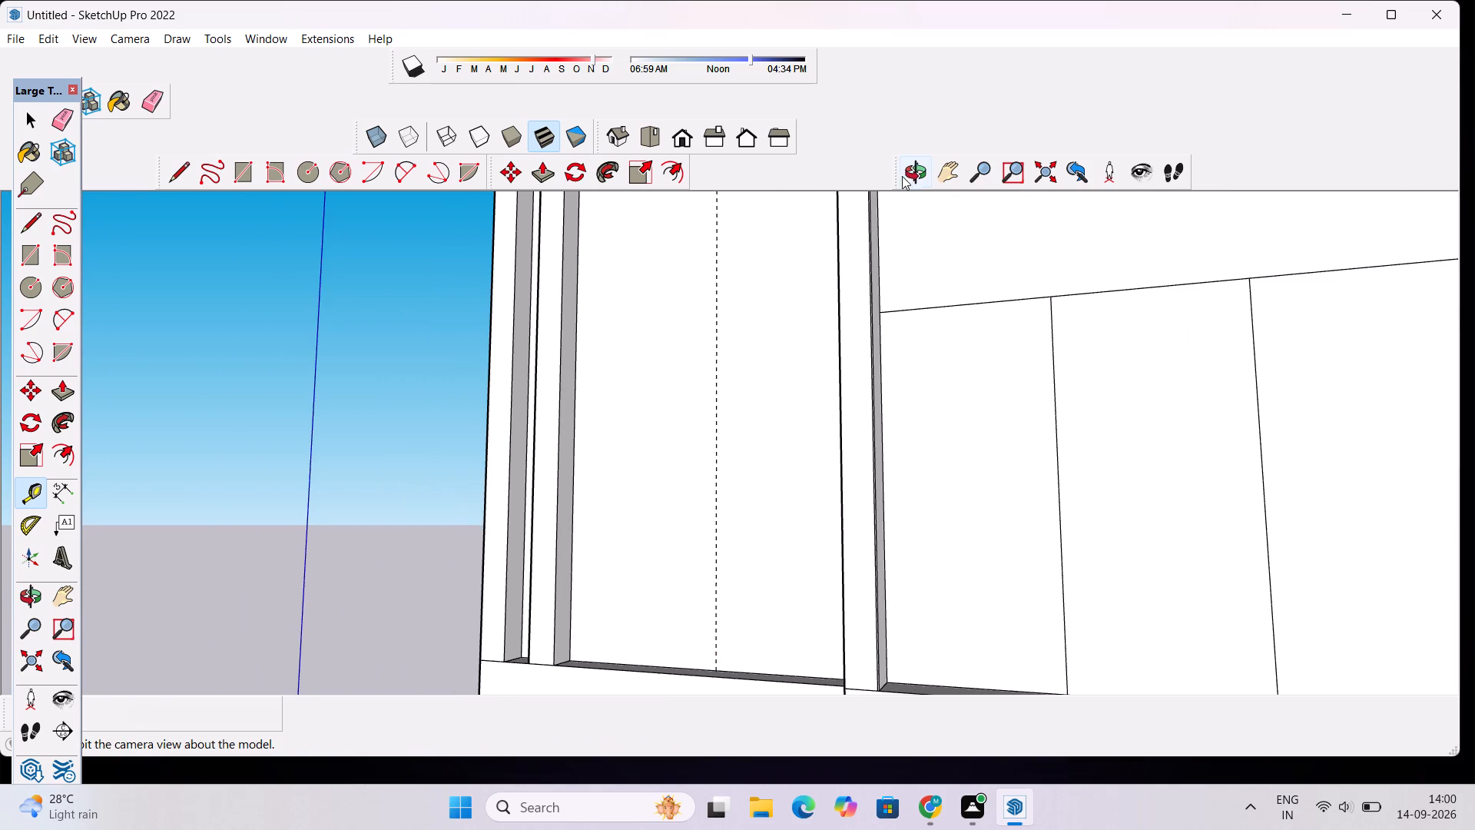
{"action": "left_click", "coordinate": [912, 176]}
{"action": "left_click_drag", "start_coordinate": [784, 309], "coordinate": [915, 281]}
{"action": "scroll", "coordinate": [916, 281], "scroll_direction": "down", "scroll_amount": 11}
{"action": "left_click_drag", "start_coordinate": [797, 373], "coordinate": [791, 431]}
{"action": "scroll", "coordinate": [792, 391], "scroll_direction": "down", "scroll_amount": 5}
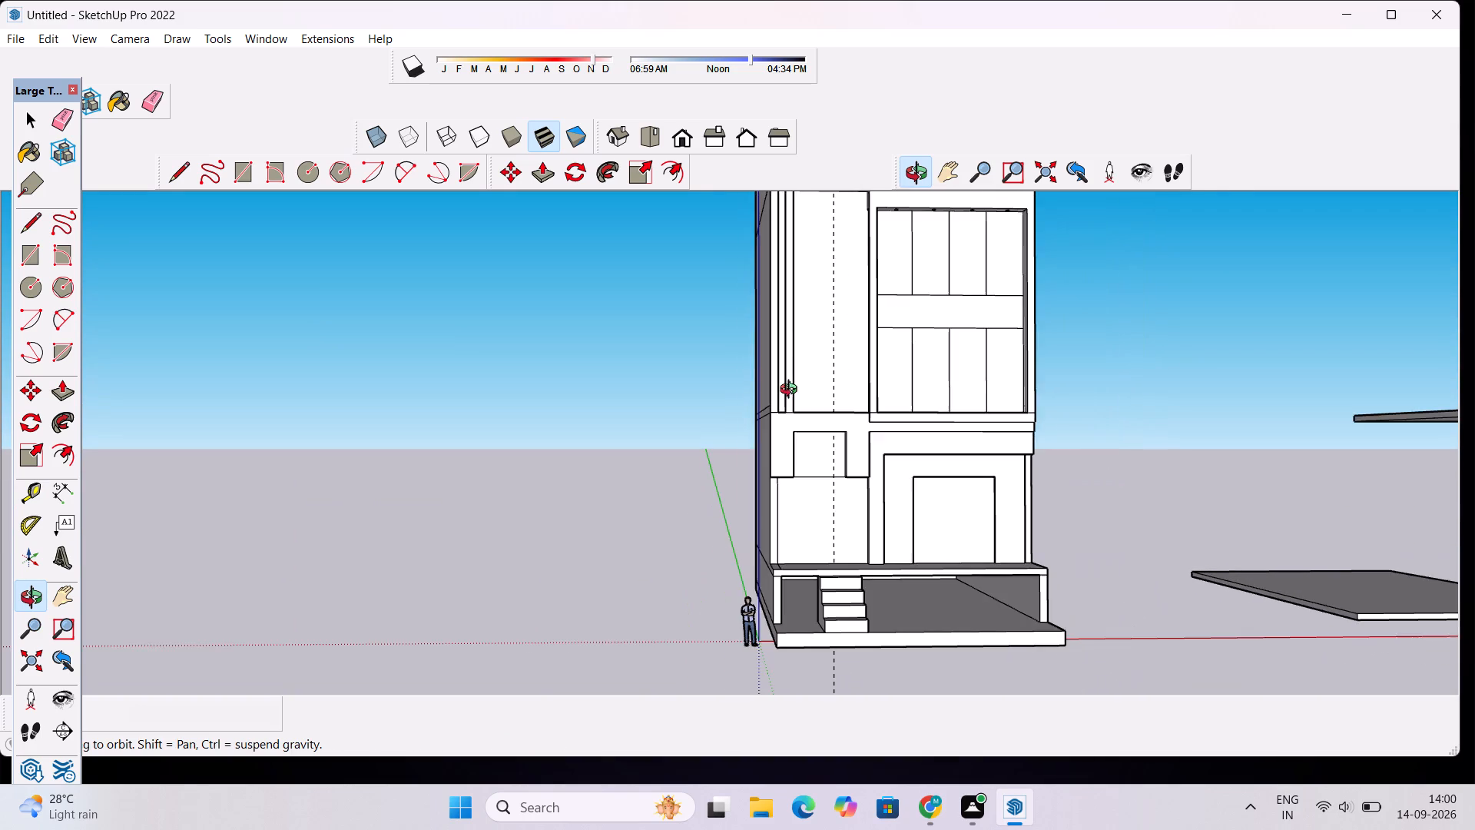
{"action": "left_click_drag", "start_coordinate": [854, 282], "coordinate": [740, 457], "text": "shift"}
{"action": "scroll", "coordinate": [734, 463], "scroll_direction": "up", "scroll_amount": 10}
{"action": "left_click_drag", "start_coordinate": [664, 523], "coordinate": [698, 411]}
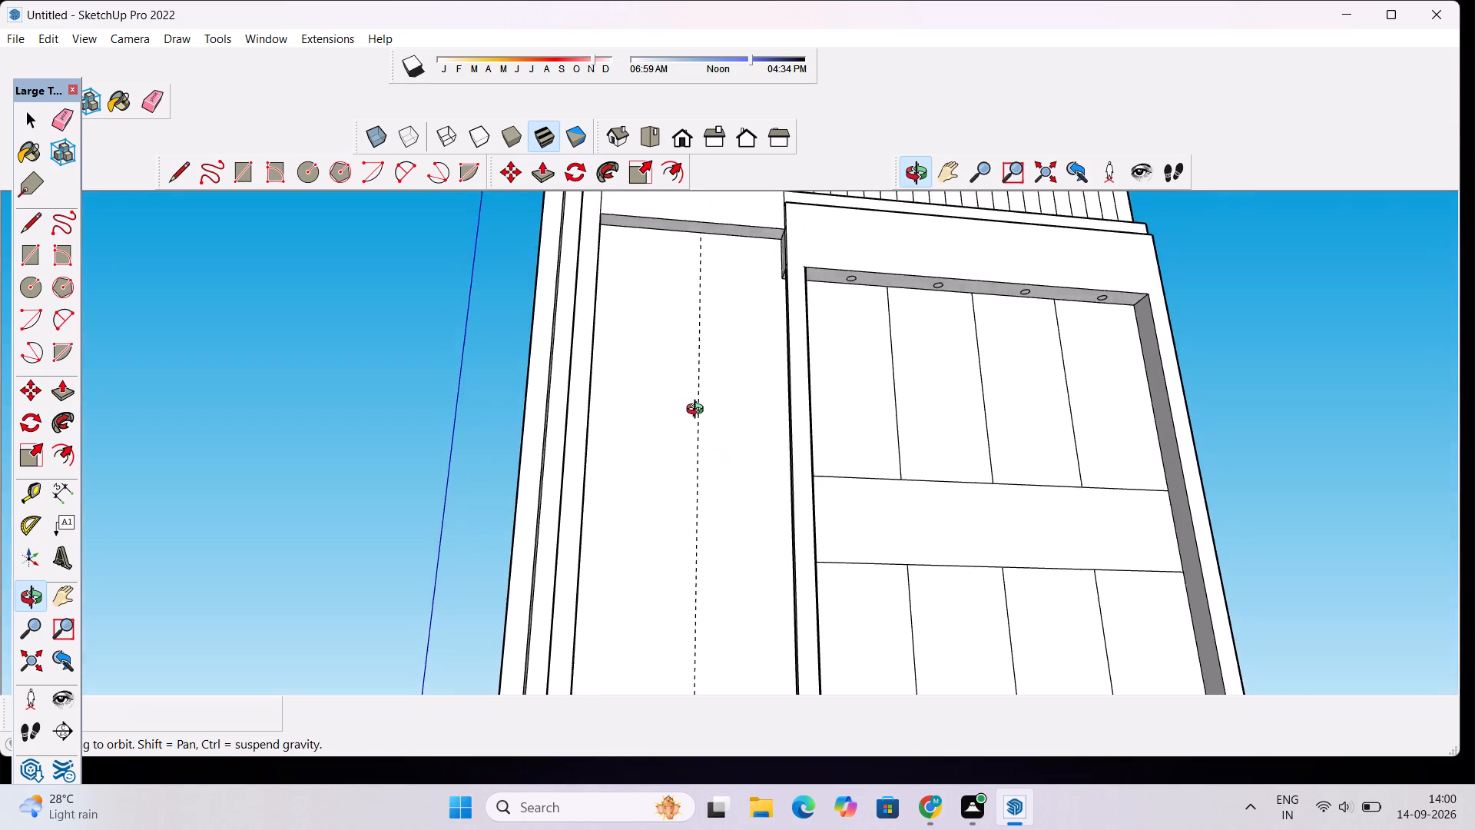
{"action": "left_click_drag", "start_coordinate": [698, 411], "coordinate": [653, 403]}
{"action": "scroll", "coordinate": [651, 403], "scroll_direction": "down", "scroll_amount": 3}
{"action": "left_click_drag", "start_coordinate": [648, 405], "coordinate": [639, 493]}
{"action": "scroll", "coordinate": [667, 460], "scroll_direction": "up", "scroll_amount": 1}
{"action": "left_click_drag", "start_coordinate": [667, 460], "coordinate": [668, 489]}
{"action": "scroll", "coordinate": [675, 465], "scroll_direction": "down", "scroll_amount": 5}
{"action": "left_click_drag", "start_coordinate": [688, 419], "coordinate": [688, 464]}
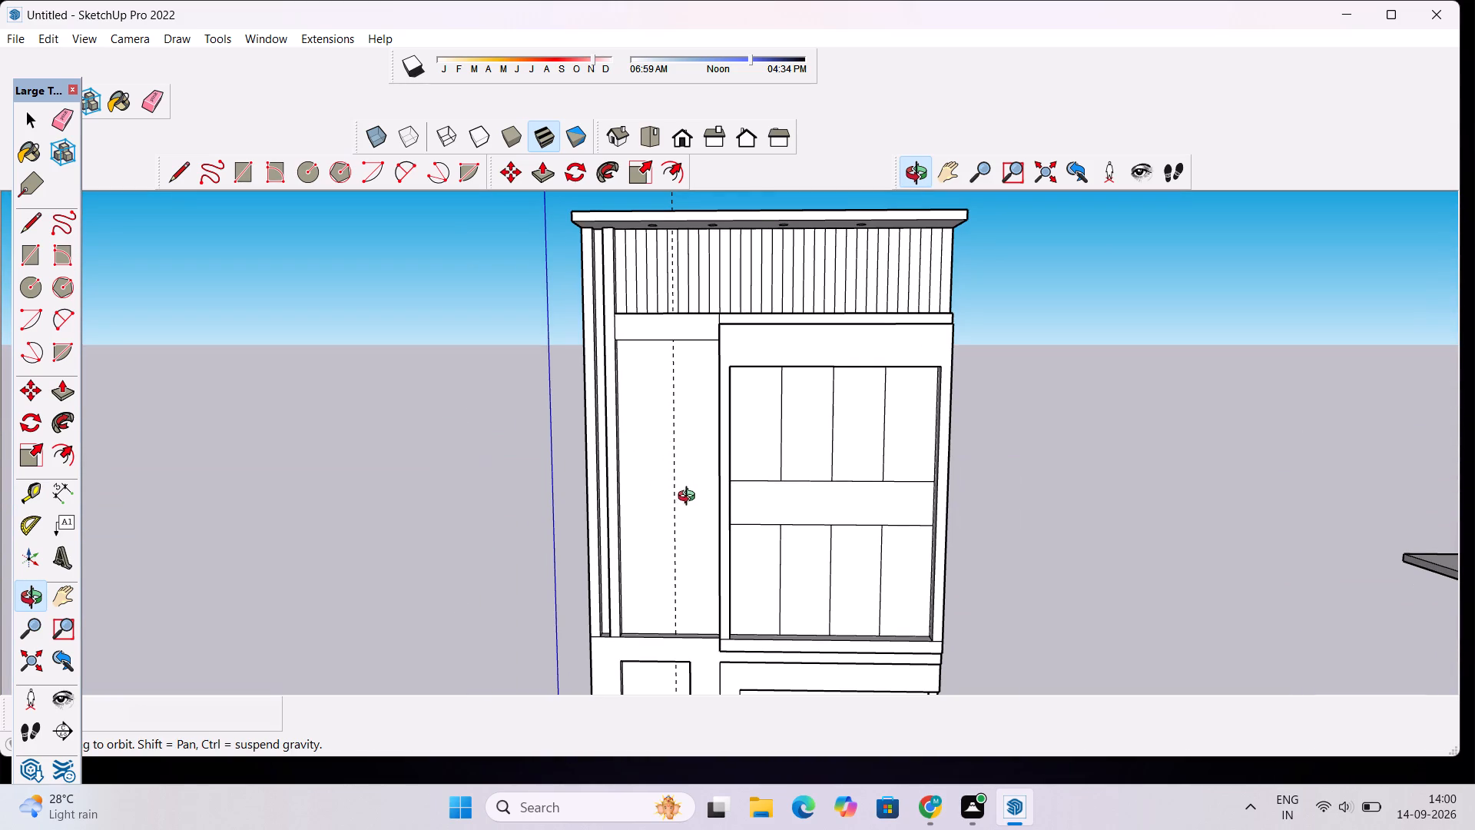
{"action": "scroll", "coordinate": [671, 671], "scroll_direction": "up", "scroll_amount": 4}
{"action": "left_click_drag", "start_coordinate": [700, 667], "coordinate": [721, 578], "text": "shift"}
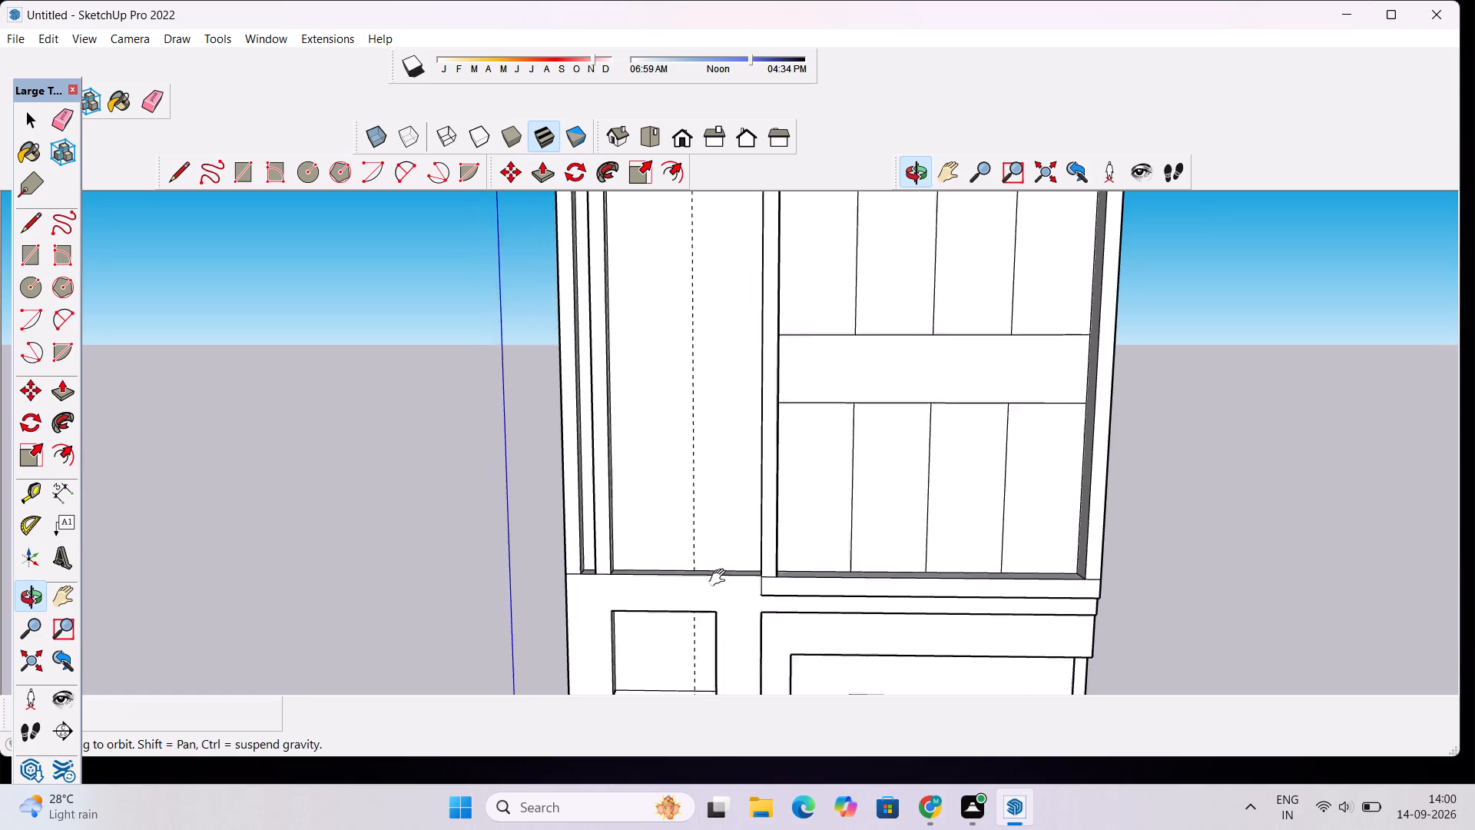
{"action": "left_click_drag", "start_coordinate": [721, 578], "coordinate": [720, 558], "text": "shift"}
{"action": "scroll", "coordinate": [691, 530], "scroll_direction": "up", "scroll_amount": 5}
{"action": "left_click_drag", "start_coordinate": [722, 544], "coordinate": [718, 580]}
{"action": "scroll", "coordinate": [713, 502], "scroll_direction": "up", "scroll_amount": 6}
{"action": "left_click_drag", "start_coordinate": [706, 502], "coordinate": [680, 581], "text": "shift"}
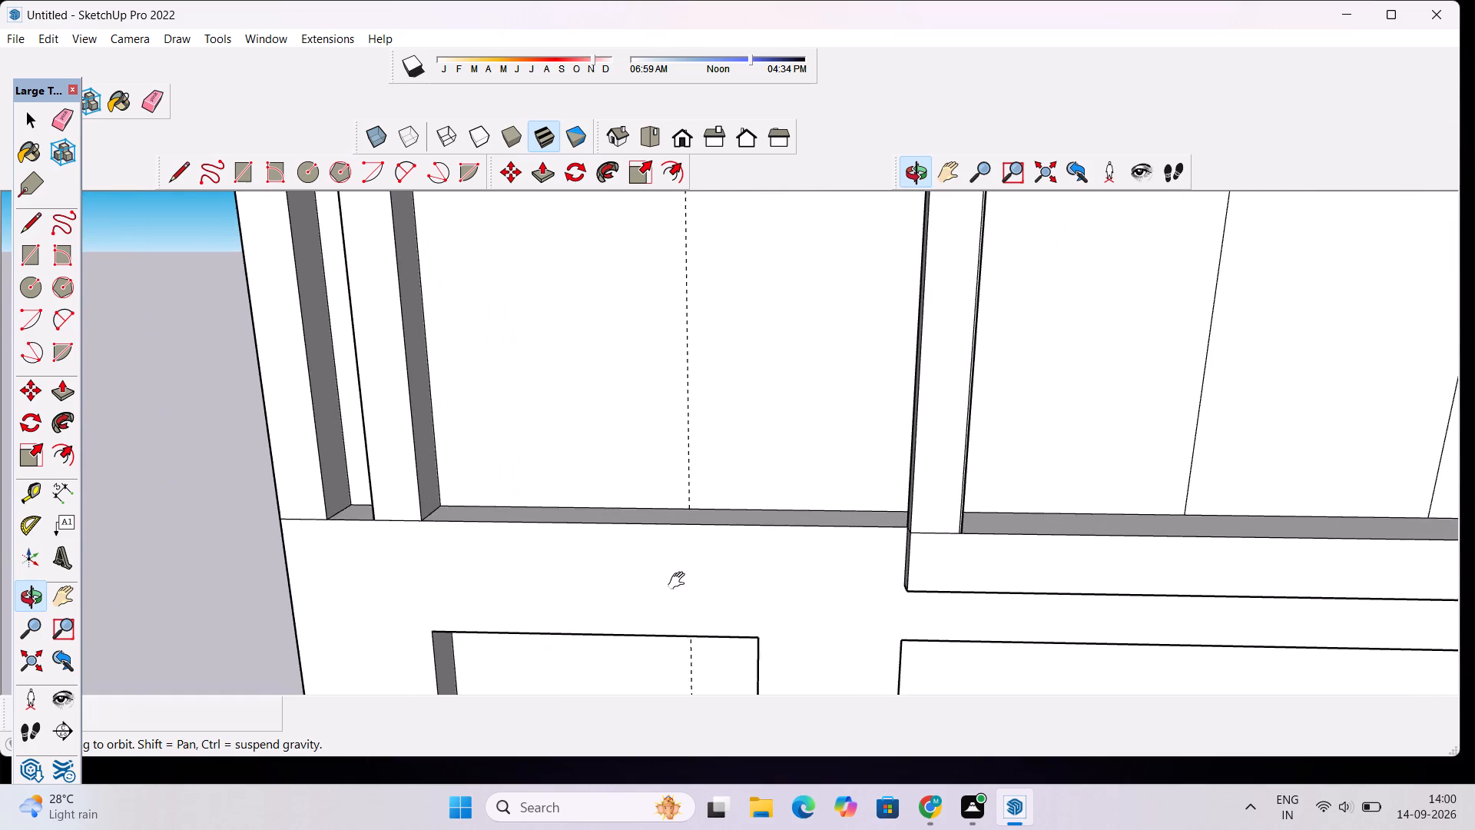
{"action": "left_click_drag", "start_coordinate": [680, 581], "coordinate": [679, 583], "text": "shift"}
{"action": "scroll", "coordinate": [663, 579], "scroll_direction": "up", "scroll_amount": 3}
{"action": "key", "text": "m"}
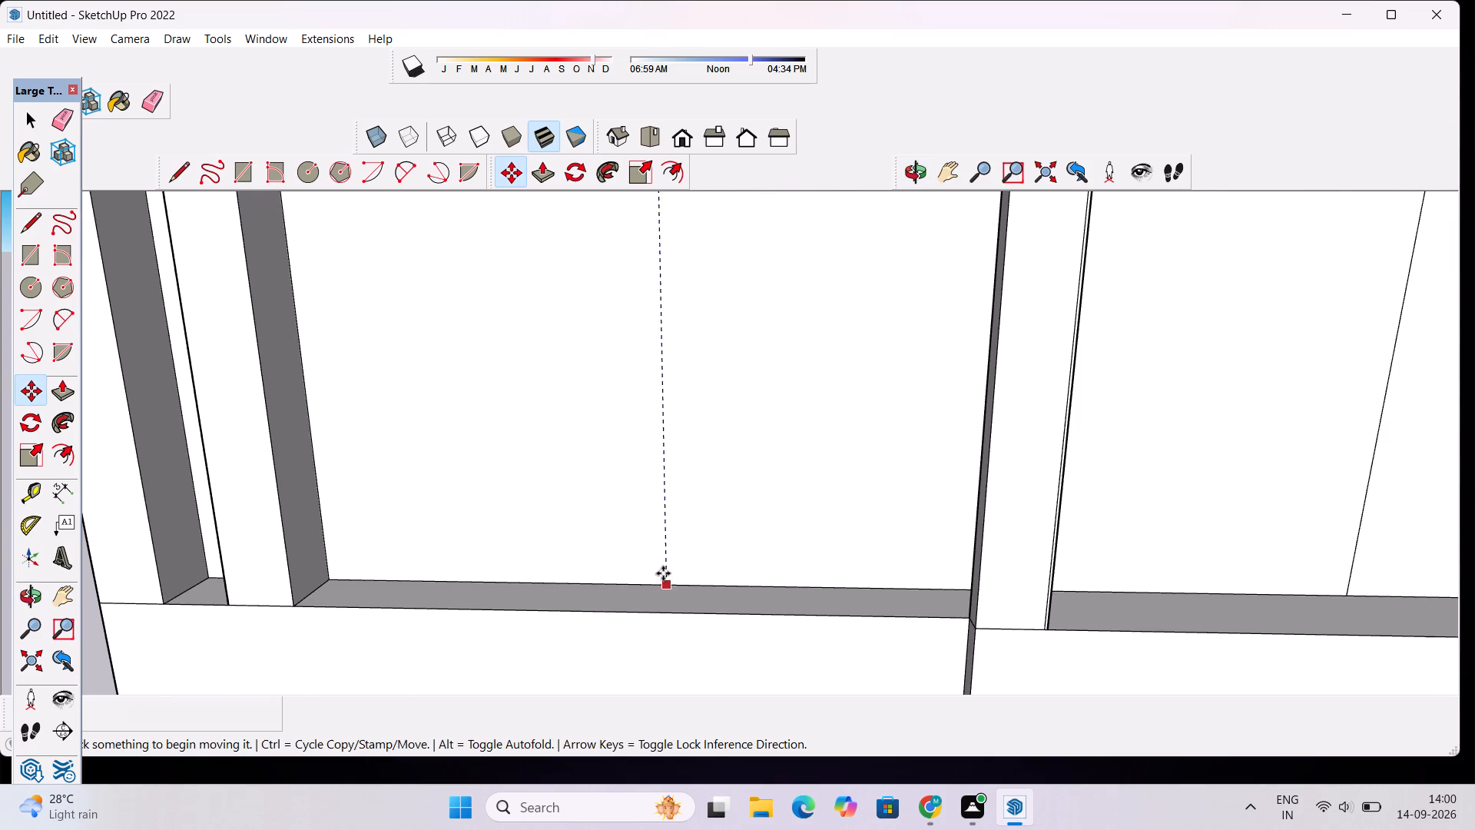
{"action": "left_click", "coordinate": [663, 553]}
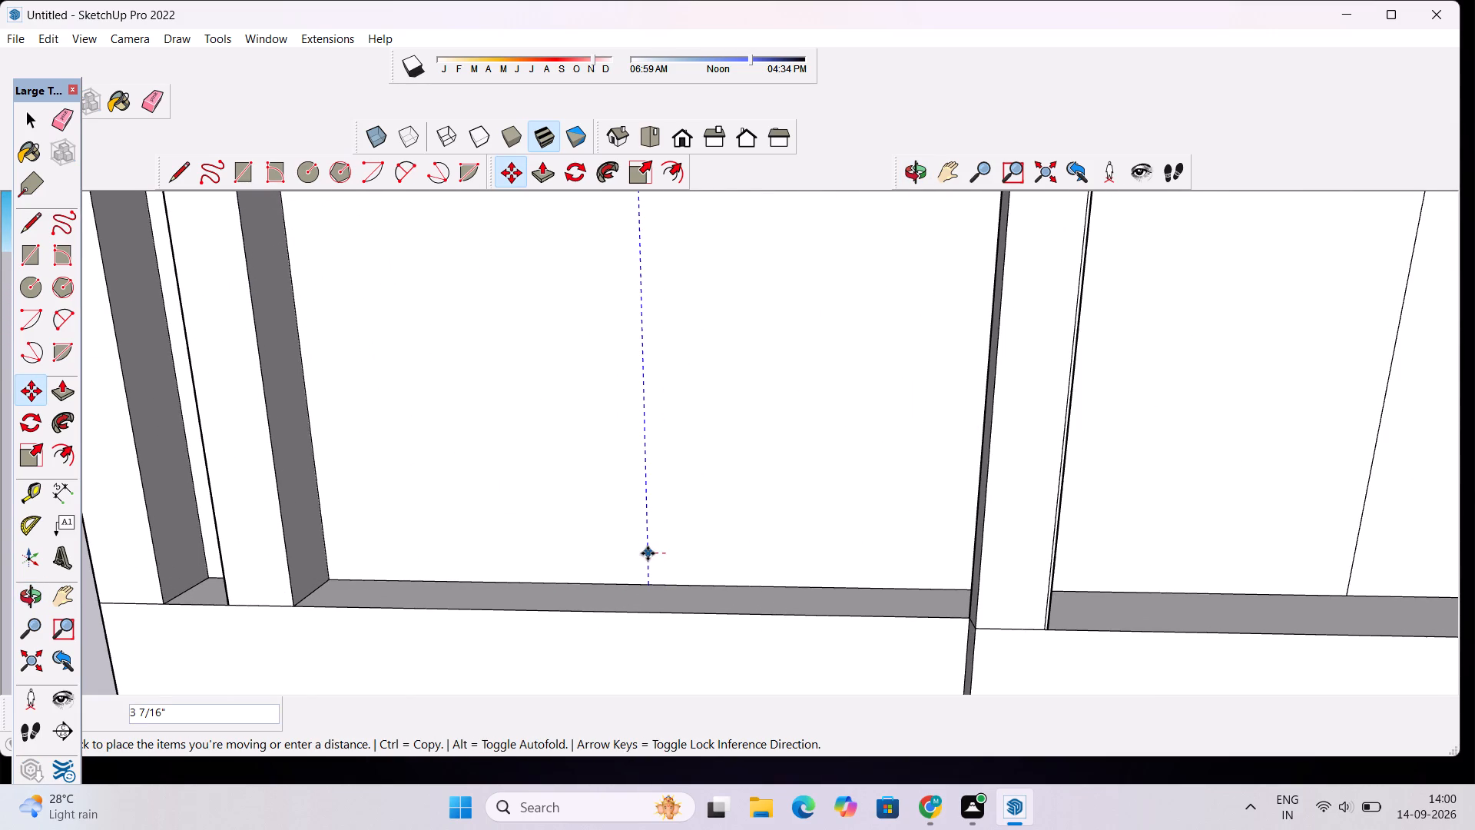
{"action": "left_click", "coordinate": [648, 553]}
{"action": "key", "text": "space"}
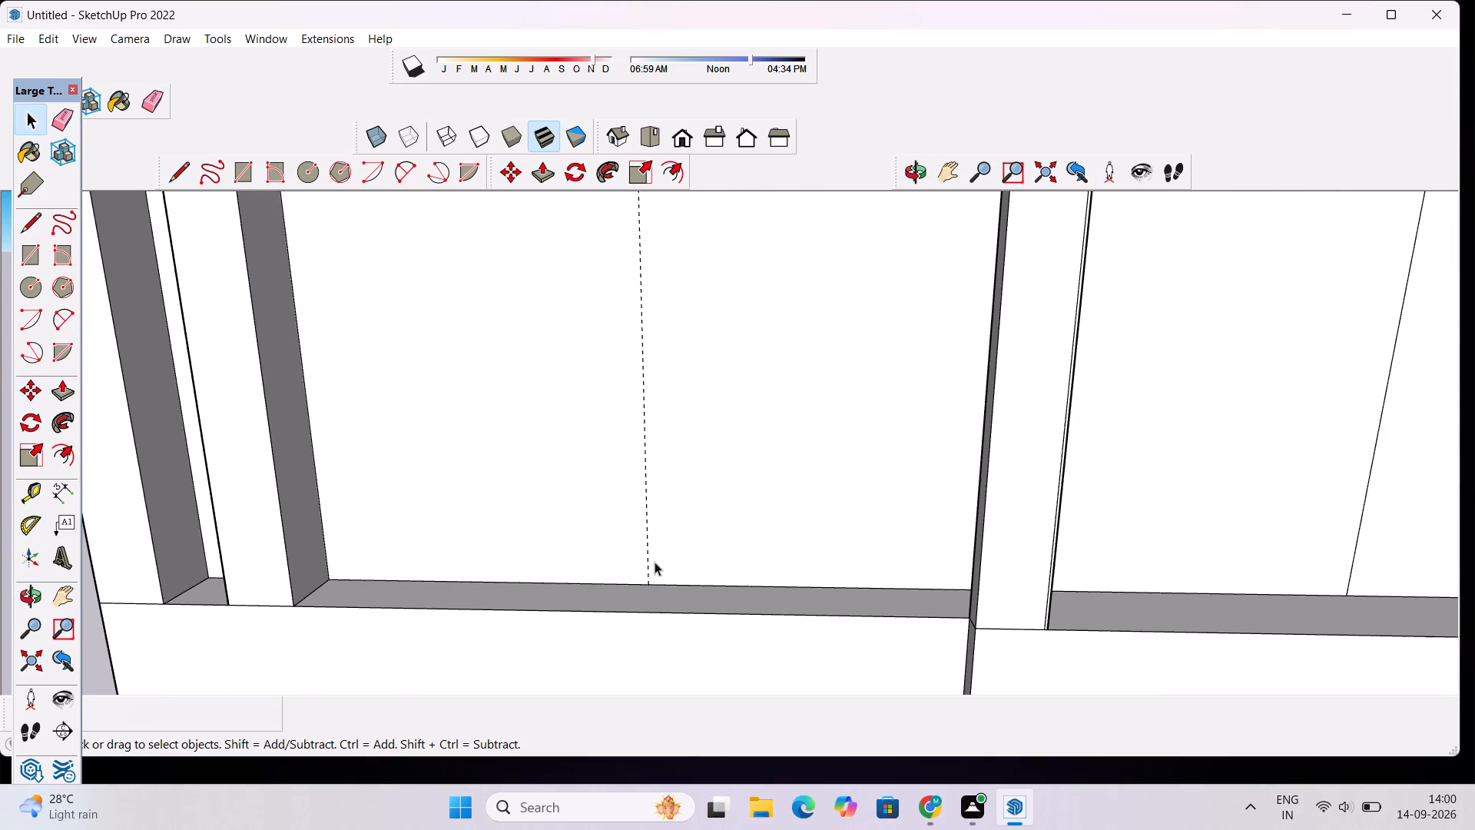
Draw a 29' 6" vertical line along the guide, from the bottom to the top of the narrow upper bay's back wall.
{"action": "key", "text": "l"}
{"action": "left_click", "coordinate": [647, 585]}
{"action": "scroll", "coordinate": [654, 526], "scroll_direction": "down", "scroll_amount": 10}
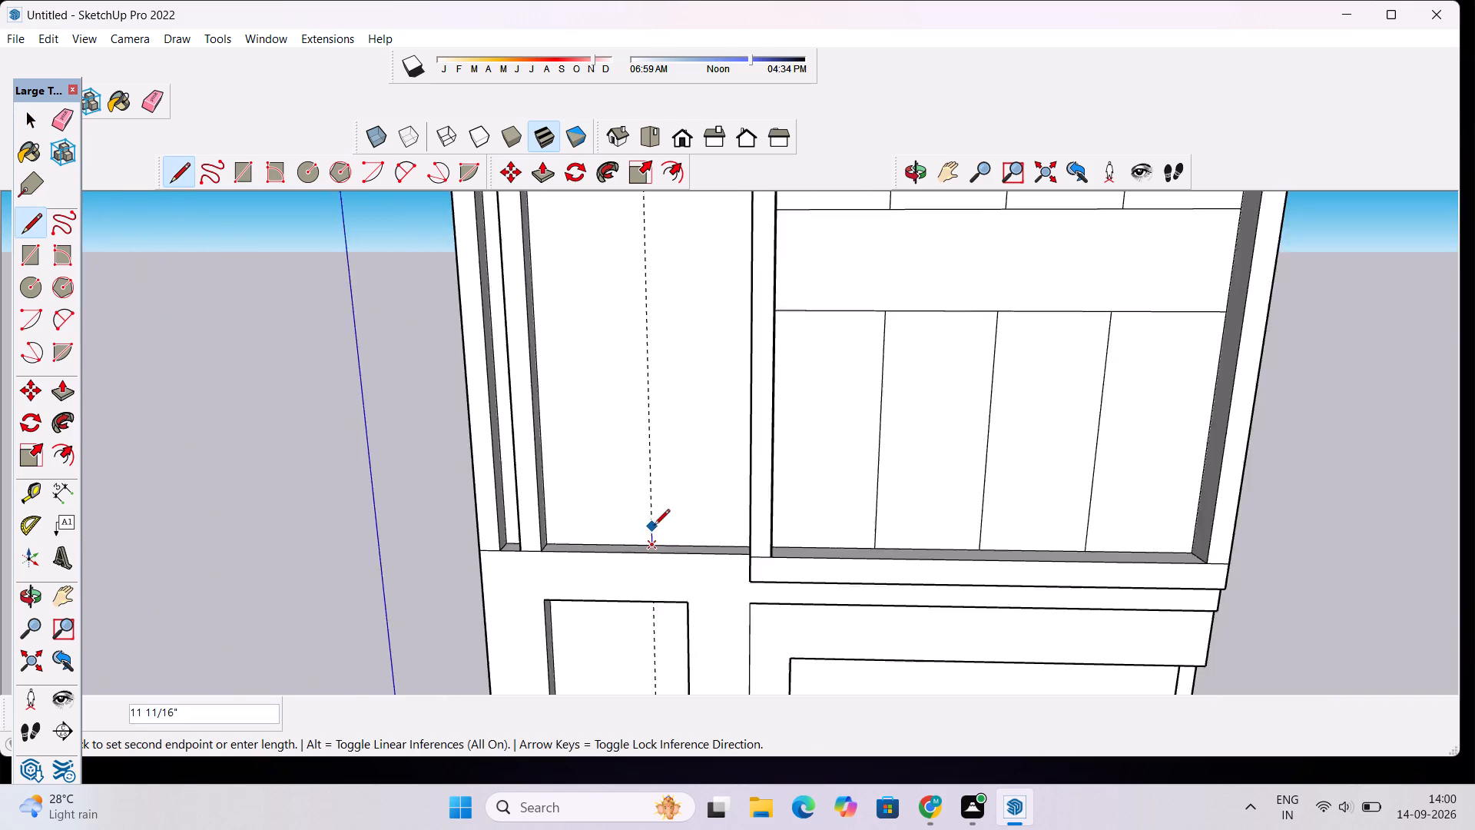
{"action": "scroll", "coordinate": [654, 526], "scroll_direction": "down", "scroll_amount": 17}
{"action": "scroll", "coordinate": [656, 396], "scroll_direction": "up", "scroll_amount": 11}
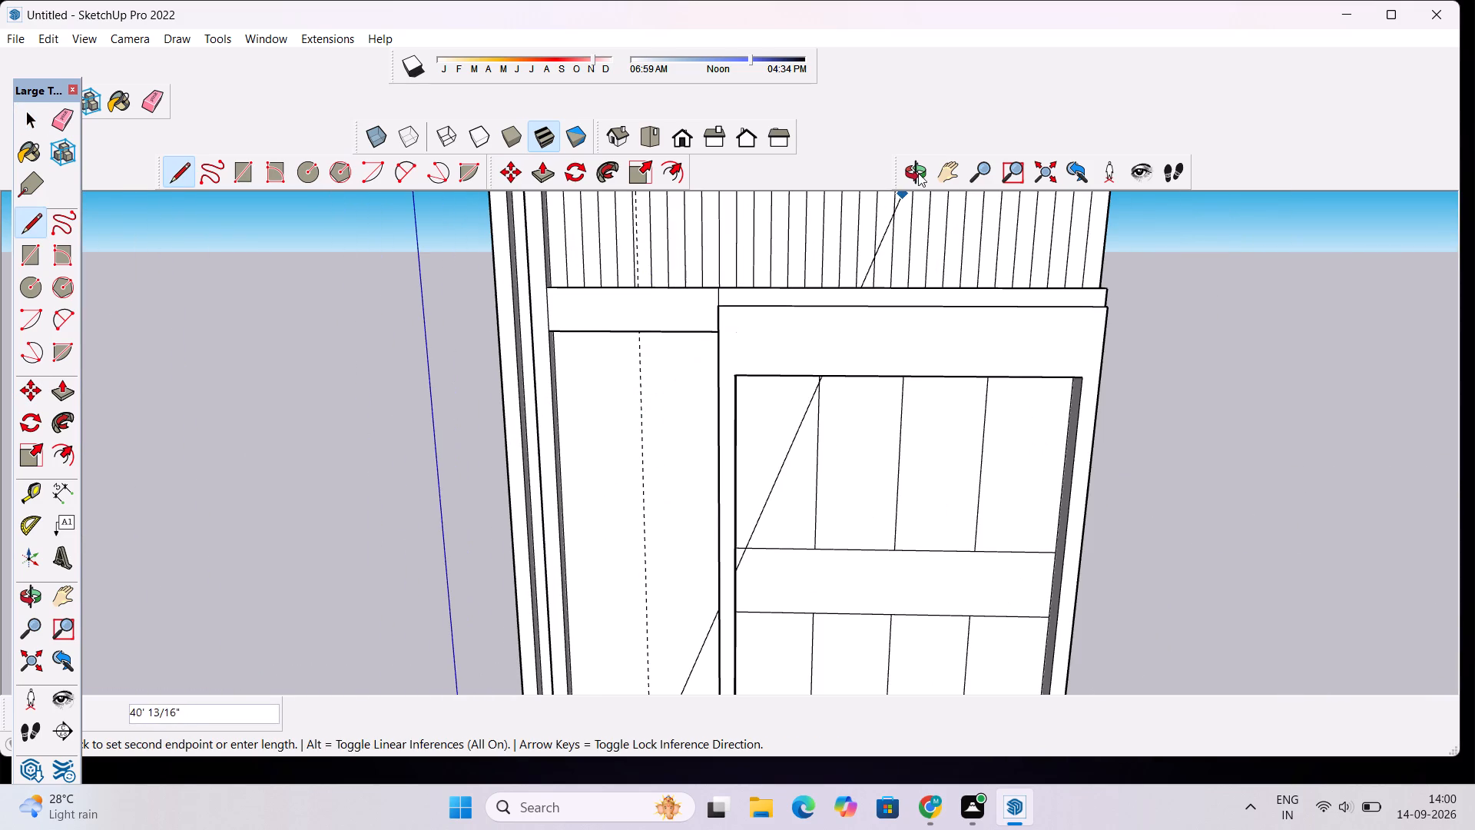
{"action": "left_click", "coordinate": [919, 171]}
{"action": "left_click_drag", "start_coordinate": [751, 393], "coordinate": [716, 204]}
{"action": "scroll", "coordinate": [655, 377], "scroll_direction": "up", "scroll_amount": 5}
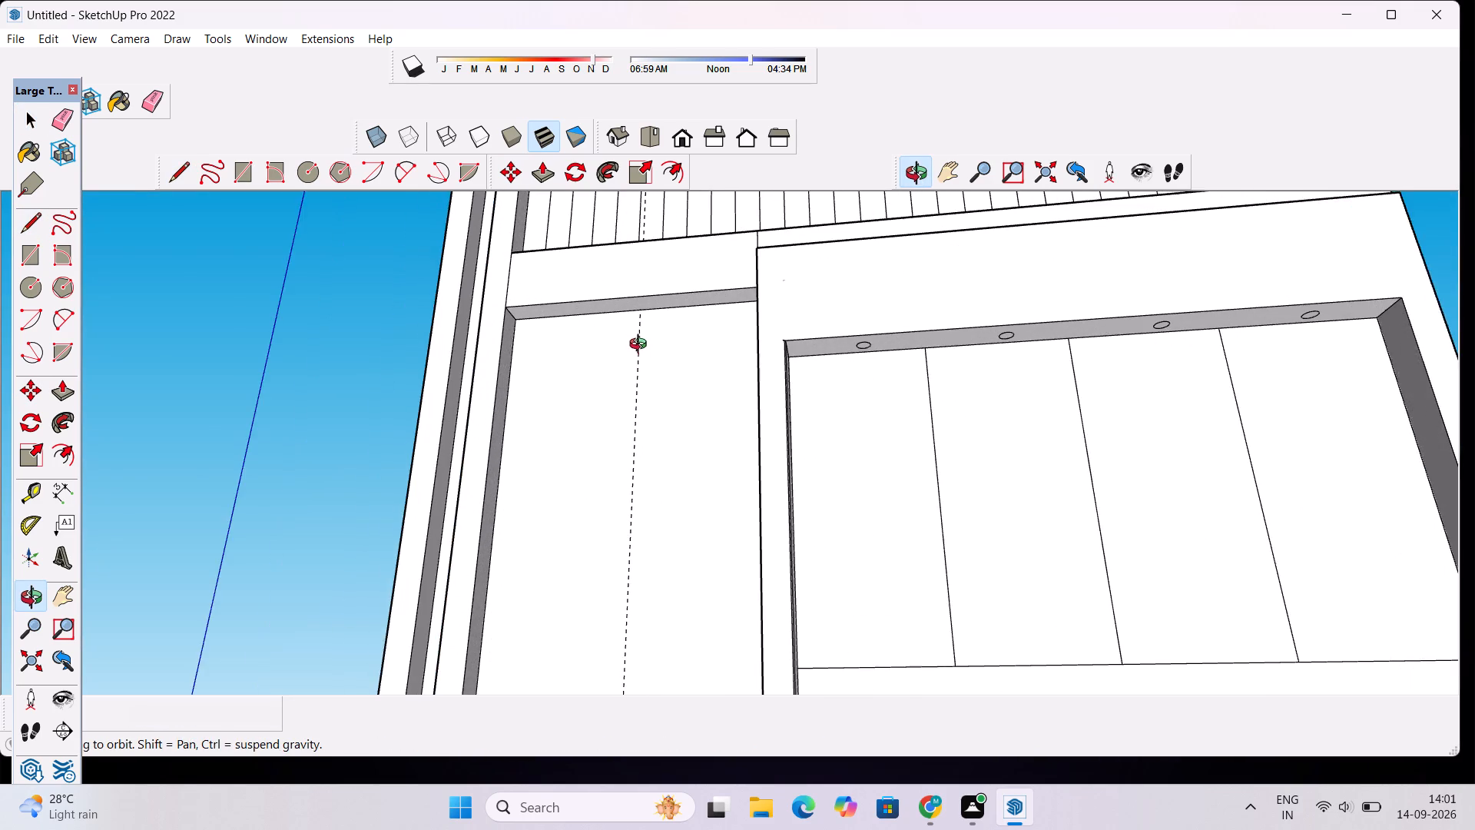
{"action": "scroll", "coordinate": [641, 342], "scroll_direction": "up", "scroll_amount": 3}
{"action": "key", "text": "l"}
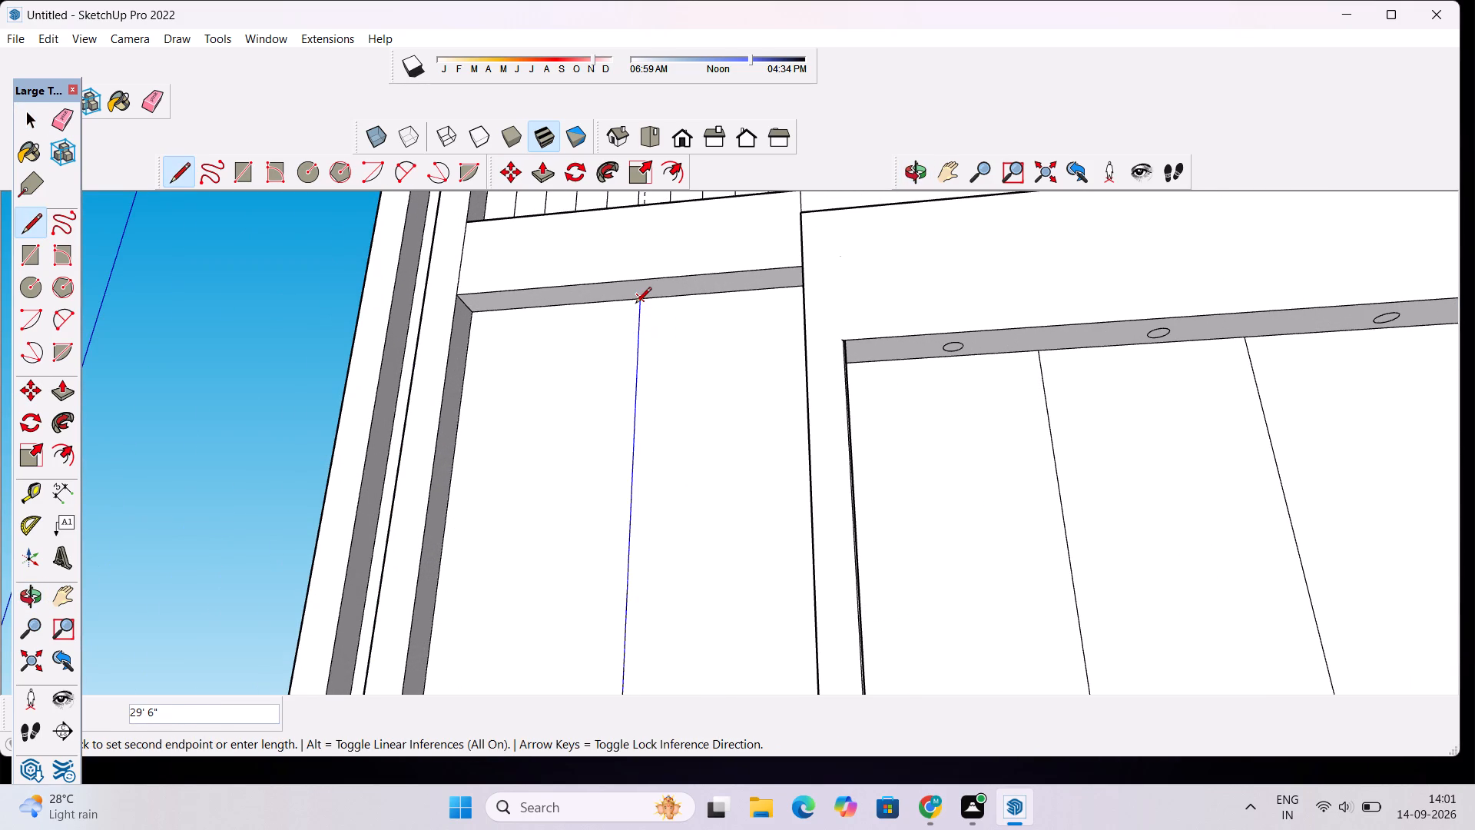
{"action": "left_click", "coordinate": [635, 304]}
{"action": "key", "text": "space"}
Place a horizontal guide 8' 1 3/4" below the top edge of the narrow upper bay's back wall.
{"action": "scroll", "coordinate": [635, 304], "scroll_direction": "down", "scroll_amount": 8}
{"action": "scroll", "coordinate": [655, 315], "scroll_direction": "up", "scroll_amount": 1}
{"action": "scroll", "coordinate": [655, 315], "scroll_direction": "down", "scroll_amount": 1}
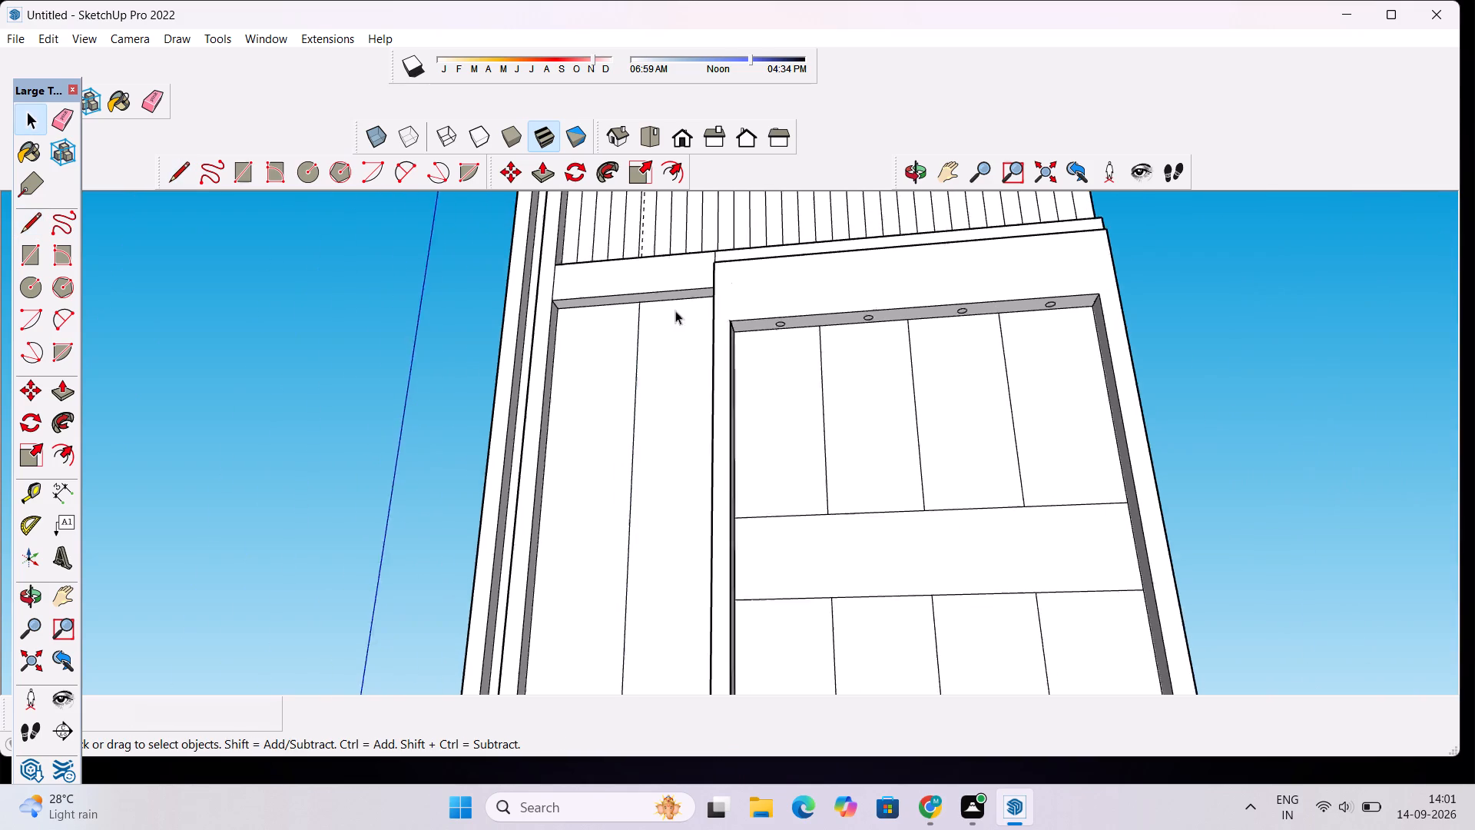
{"action": "scroll", "coordinate": [675, 310], "scroll_direction": "down", "scroll_amount": 1}
{"action": "key", "text": "t"}
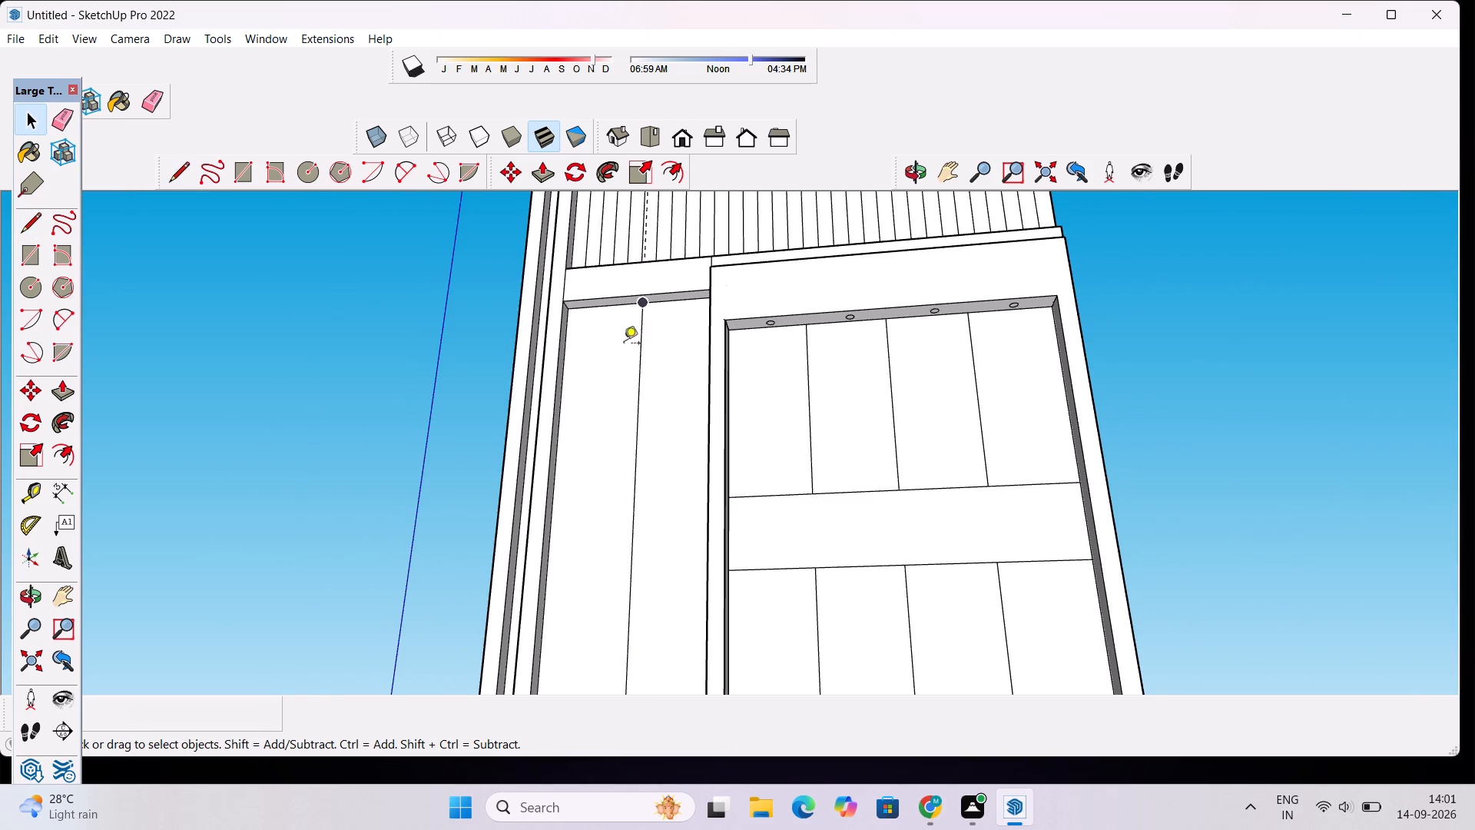
{"action": "scroll", "coordinate": [610, 340], "scroll_direction": "up", "scroll_amount": 3}
{"action": "left_click", "coordinate": [615, 295]}
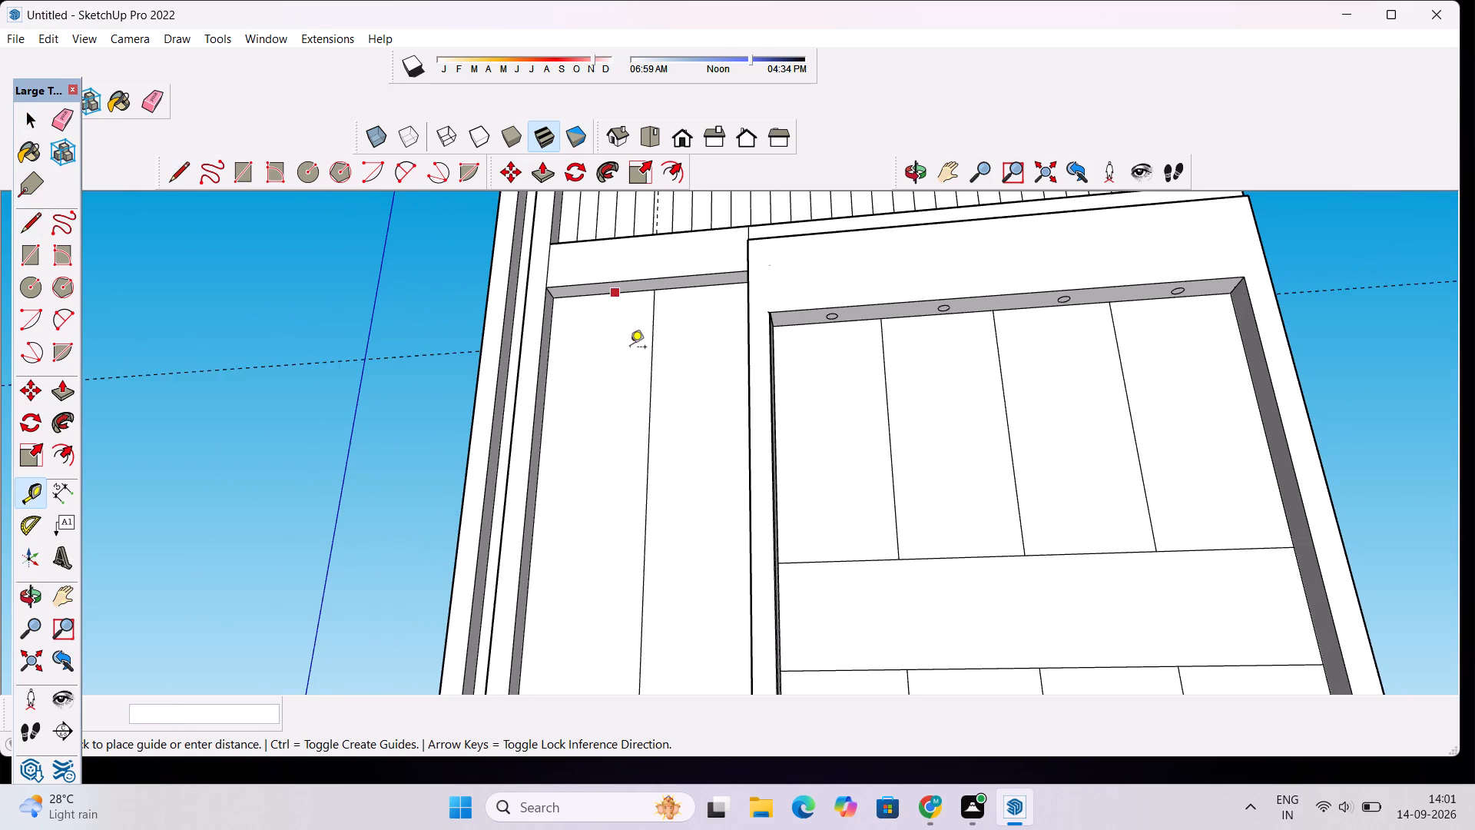
{"action": "scroll", "coordinate": [635, 377], "scroll_direction": "down", "scroll_amount": 3}
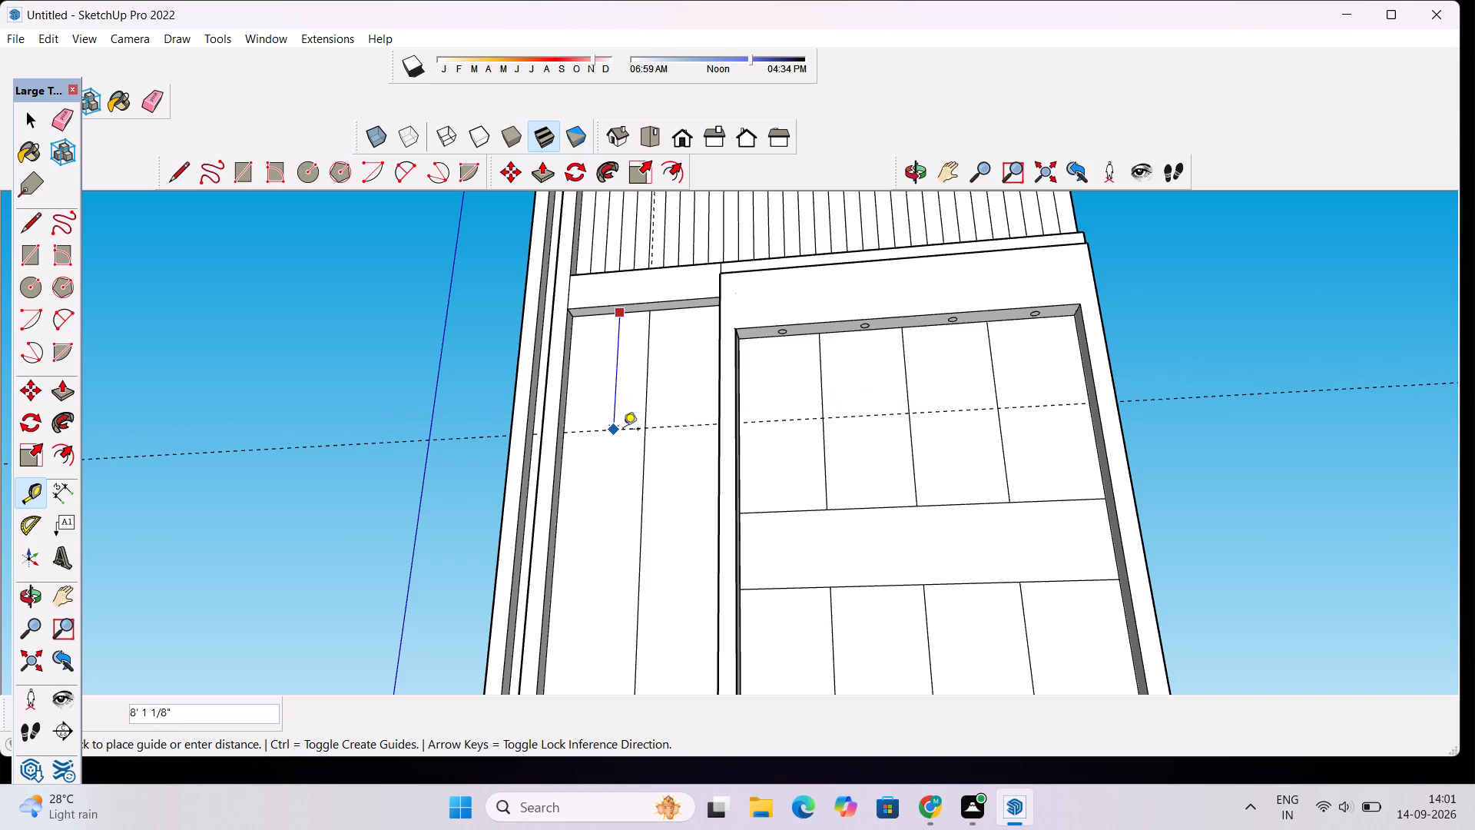
{"action": "left_click", "coordinate": [623, 430]}
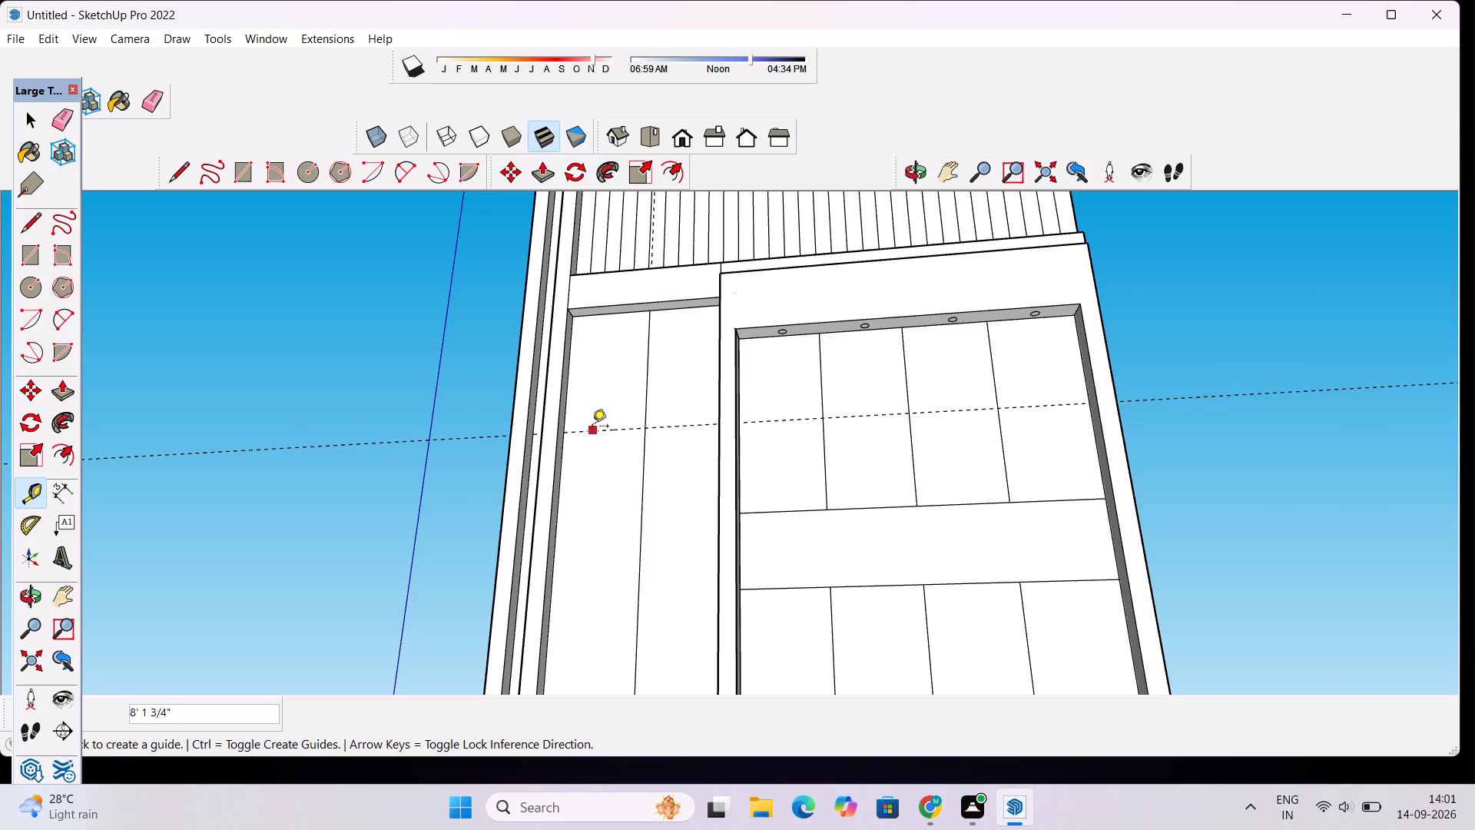
Place two more horizontal guides down the narrow upper bay, 6' 10 9/16" below the first and 7' 3 1/16" below the second.
{"action": "left_click", "coordinate": [592, 427]}
{"action": "scroll", "coordinate": [590, 466], "scroll_direction": "down", "scroll_amount": 10}
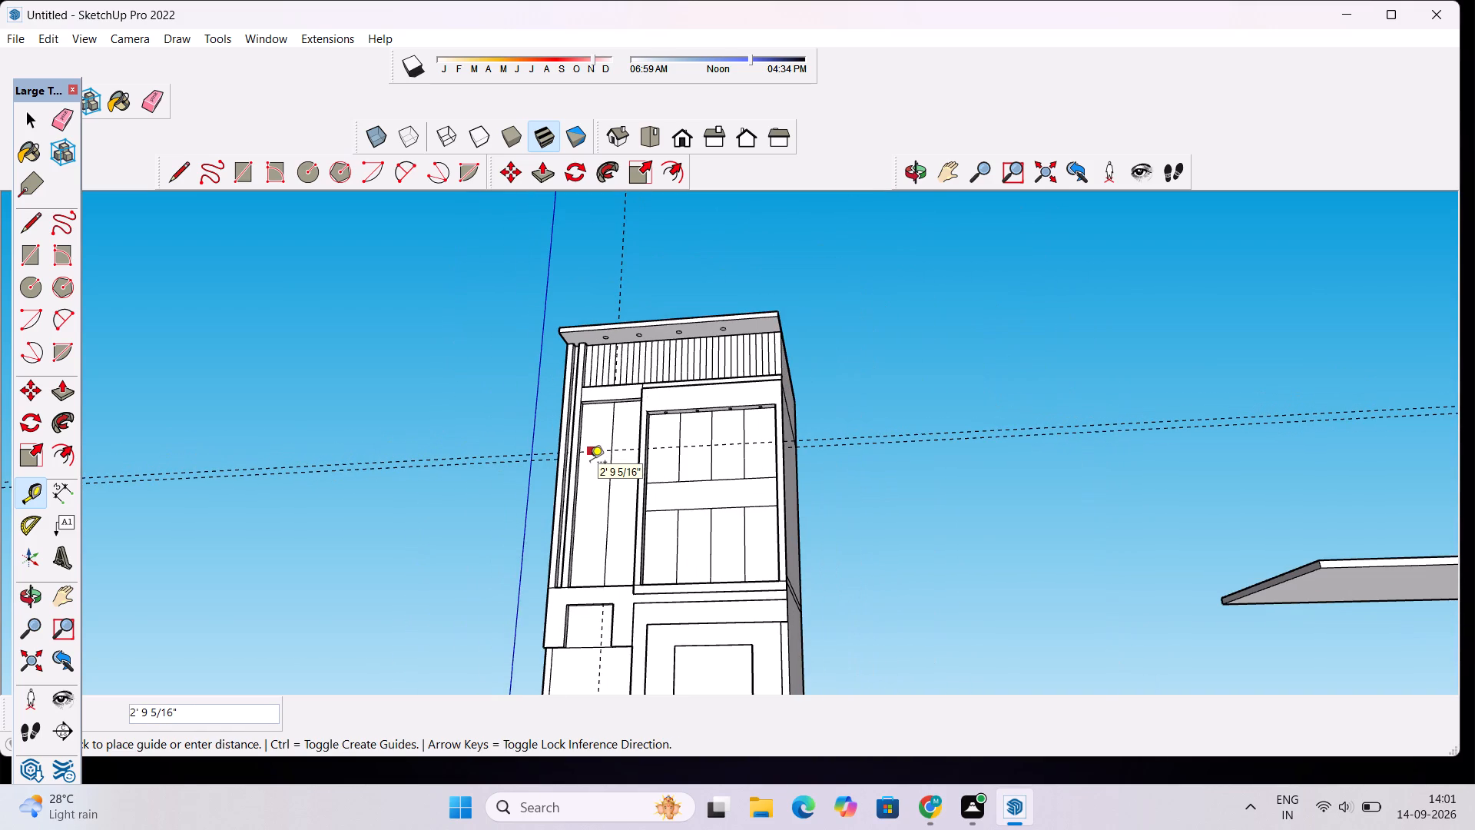
{"action": "scroll", "coordinate": [587, 487], "scroll_direction": "up", "scroll_amount": 4}
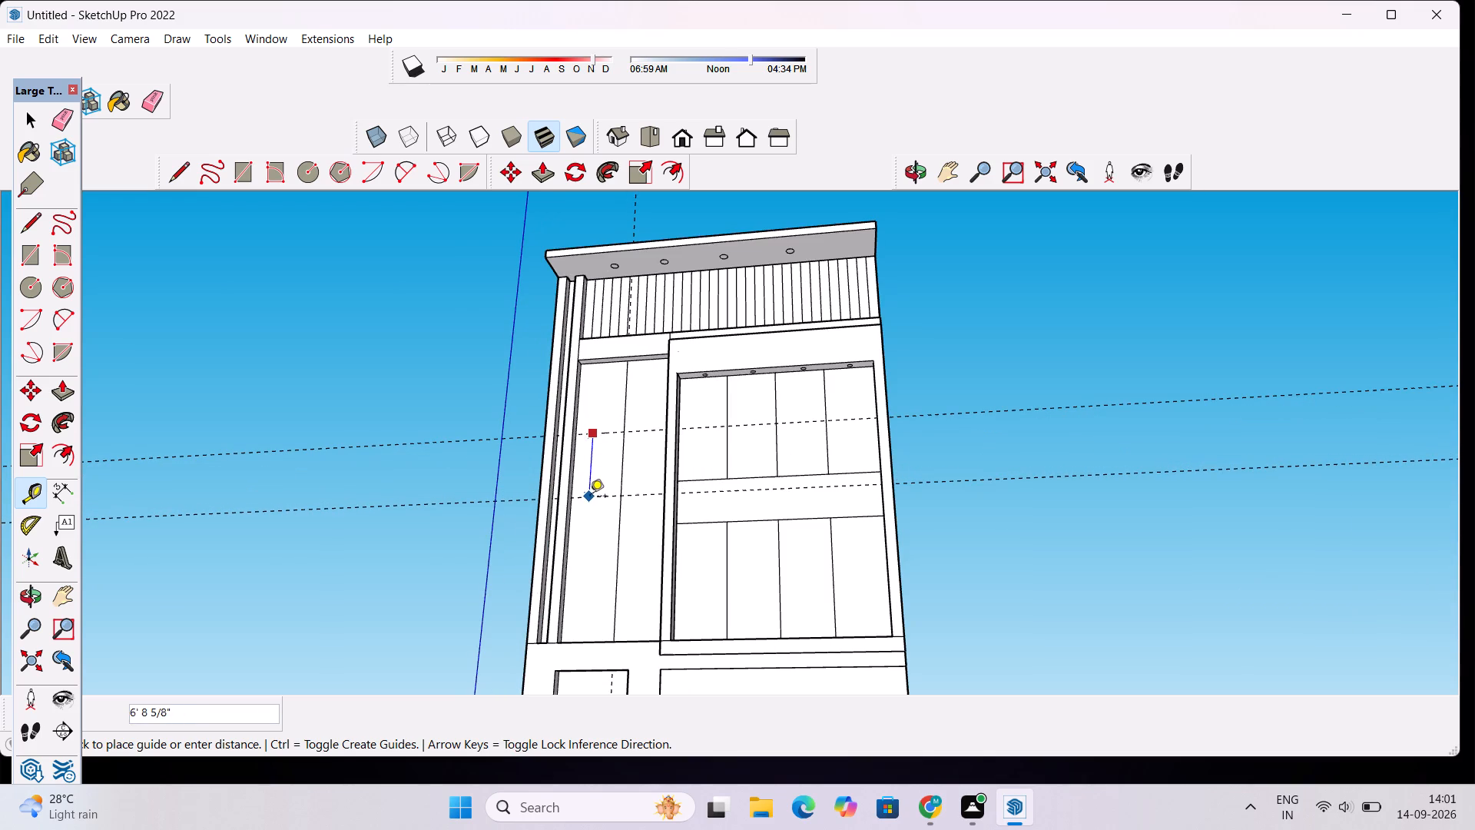
{"action": "left_click", "coordinate": [590, 497]}
{"action": "left_click", "coordinate": [647, 498]}
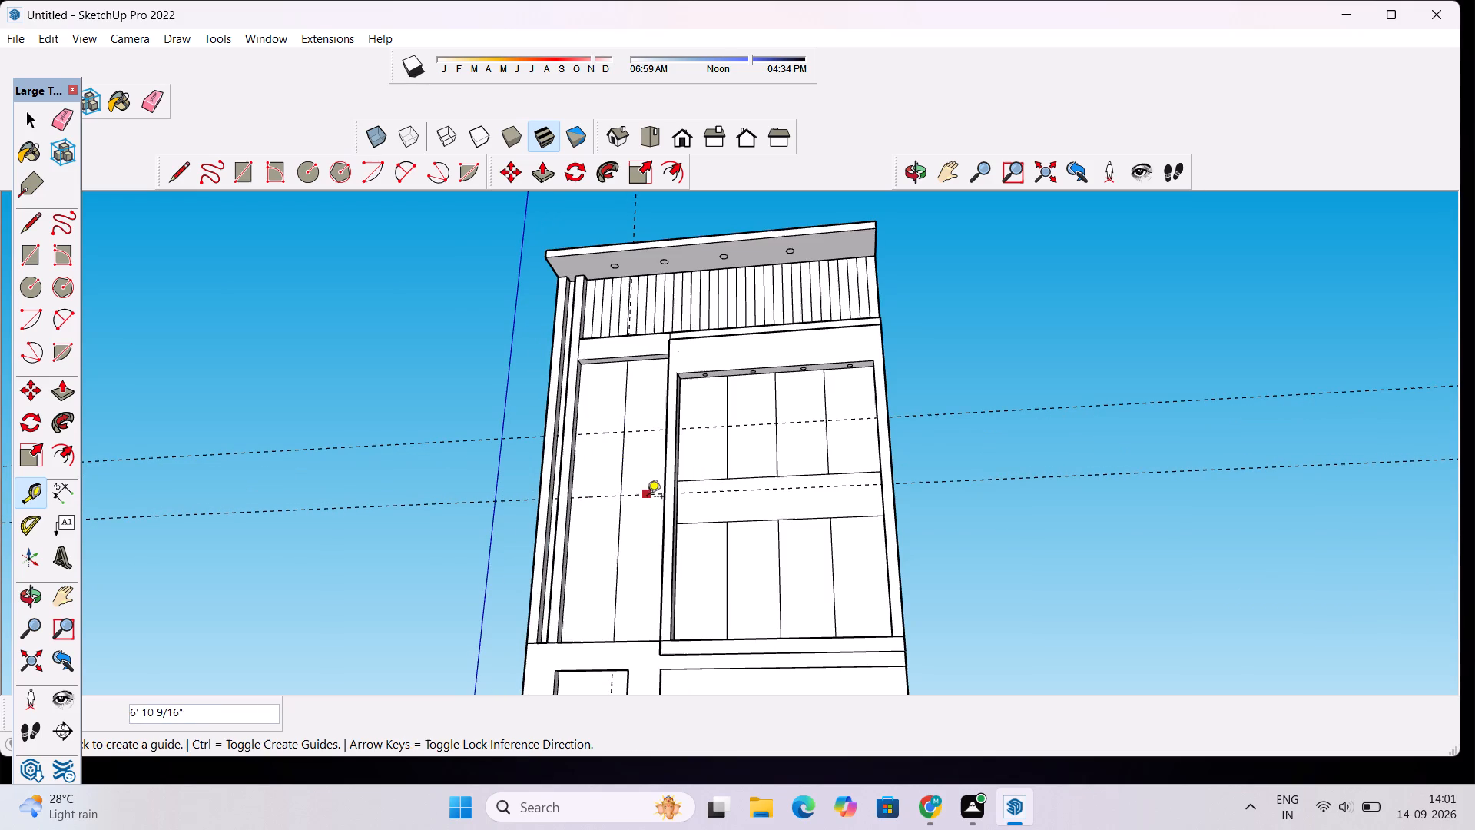
{"action": "left_click", "coordinate": [638, 566]}
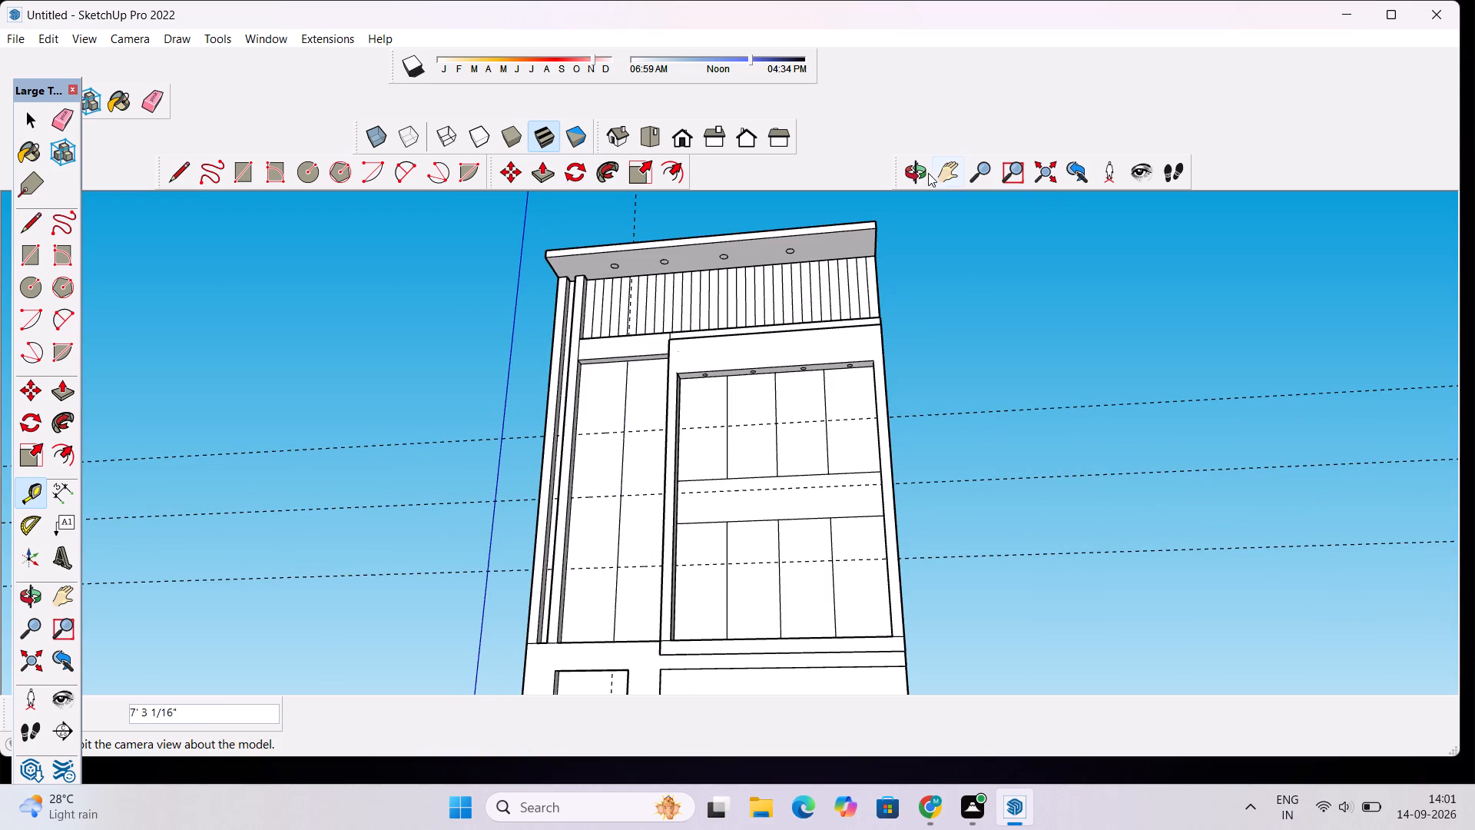
Draw a horizontal line along the highest guide across the large upper bay's upper panels, between the bay's inner edges.
{"action": "left_click", "coordinate": [915, 169]}
{"action": "left_click_drag", "start_coordinate": [855, 288], "coordinate": [855, 415]}
{"action": "scroll", "coordinate": [855, 417], "scroll_direction": "down", "scroll_amount": 6}
{"action": "left_click_drag", "start_coordinate": [715, 460], "coordinate": [764, 421]}
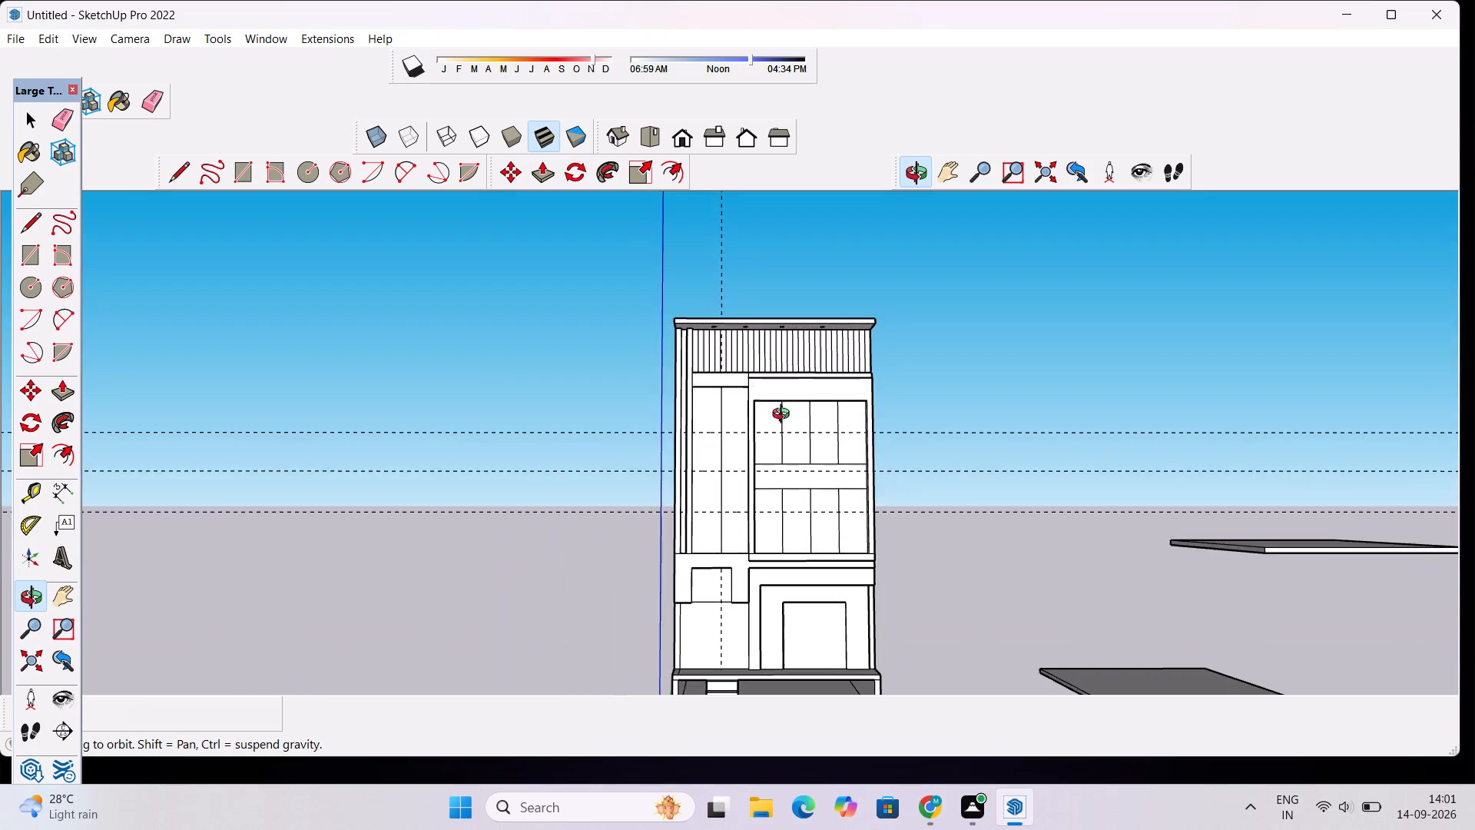
{"action": "scroll", "coordinate": [810, 428], "scroll_direction": "up", "scroll_amount": 10}
{"action": "scroll", "coordinate": [799, 391], "scroll_direction": "down", "scroll_amount": 5}
{"action": "left_click_drag", "start_coordinate": [787, 446], "coordinate": [781, 440], "text": "shift"}
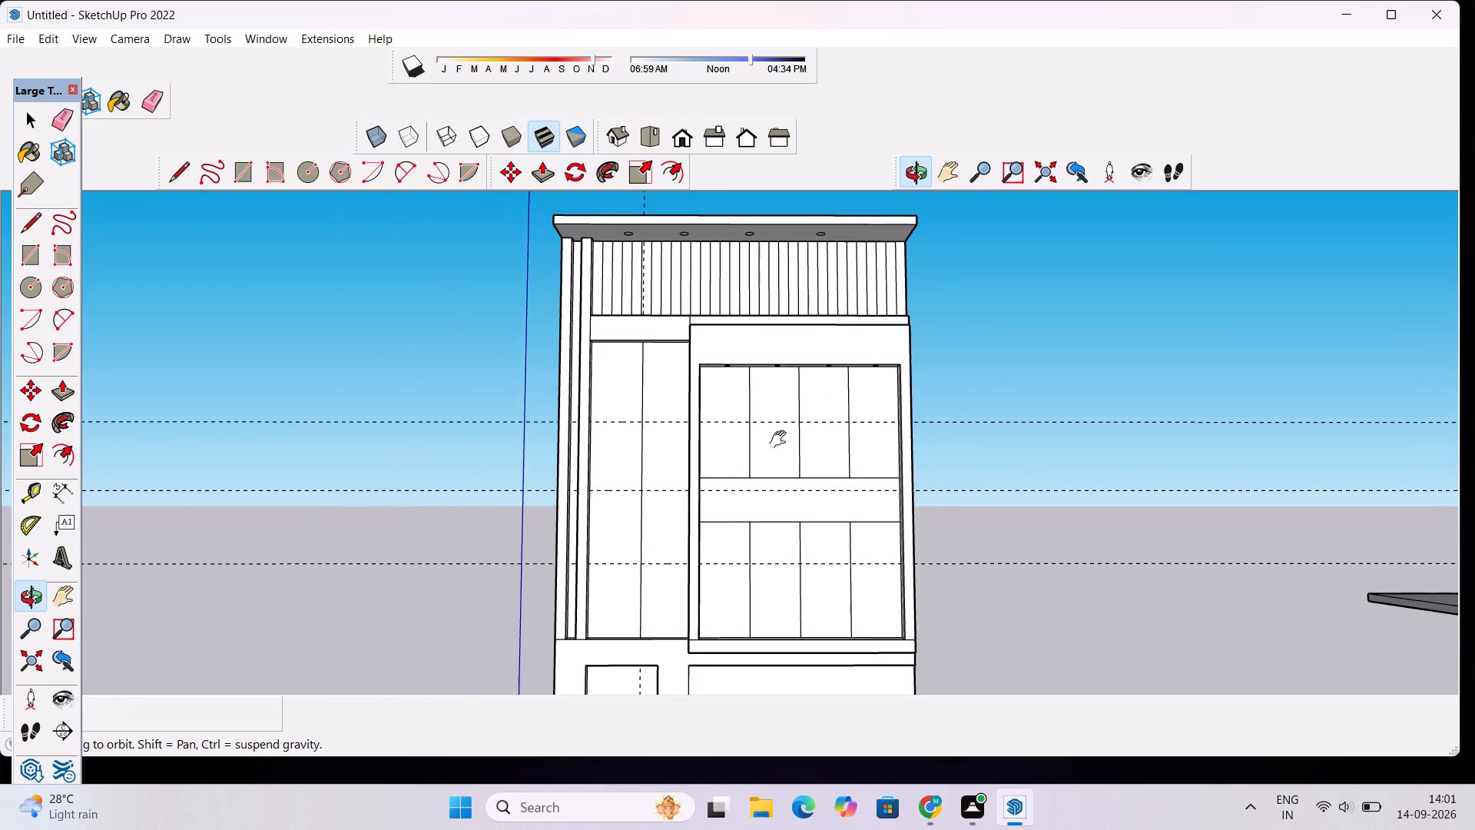
{"action": "left_click_drag", "start_coordinate": [781, 440], "coordinate": [731, 368], "text": "shift"}
{"action": "scroll", "coordinate": [721, 376], "scroll_direction": "up", "scroll_amount": 5, "text": "shift"}
{"action": "key", "text": "l"}
{"action": "scroll", "coordinate": [860, 353], "scroll_direction": "up", "scroll_amount": 5}
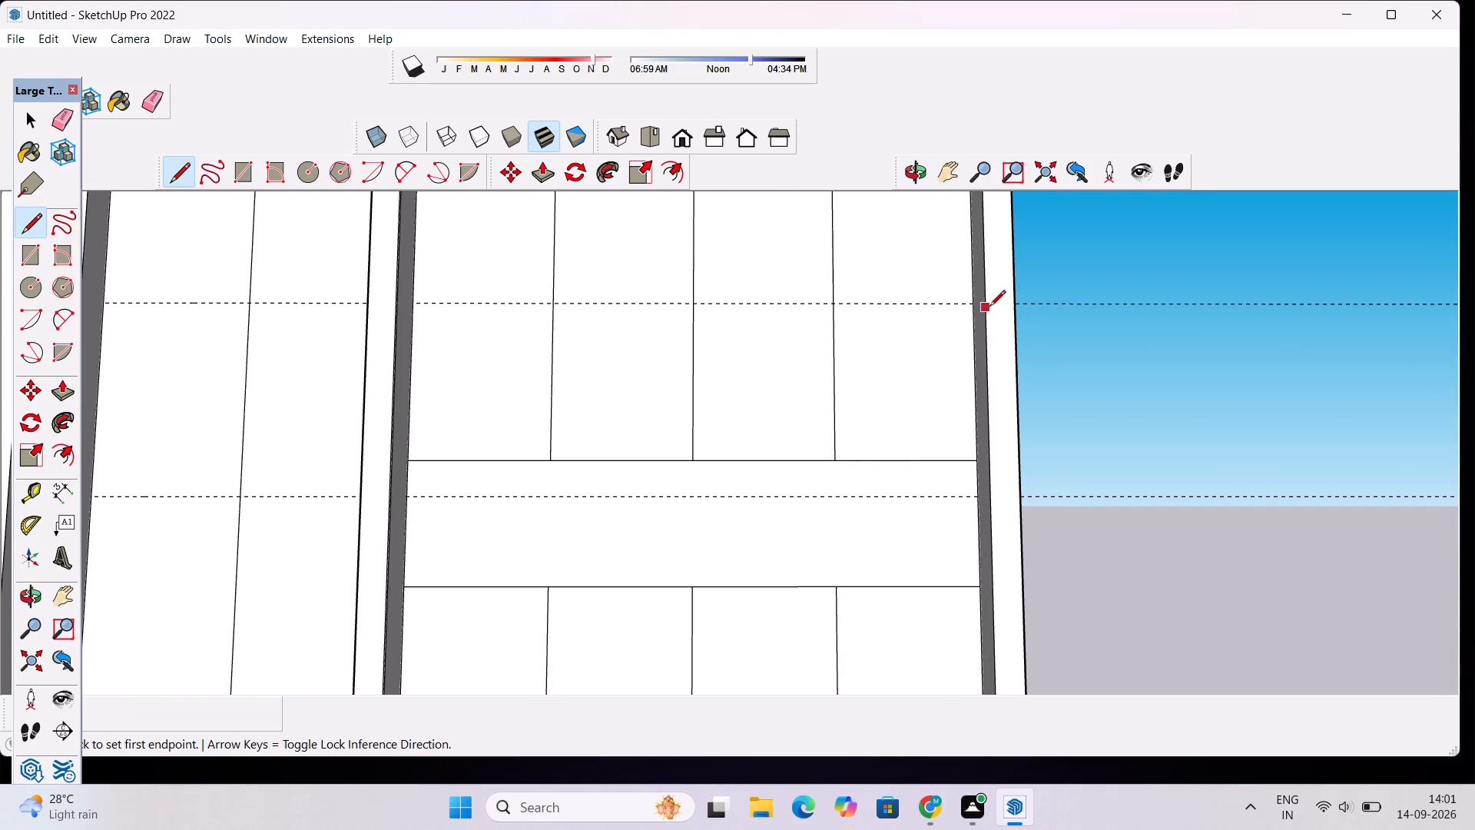
{"action": "left_click", "coordinate": [970, 305]}
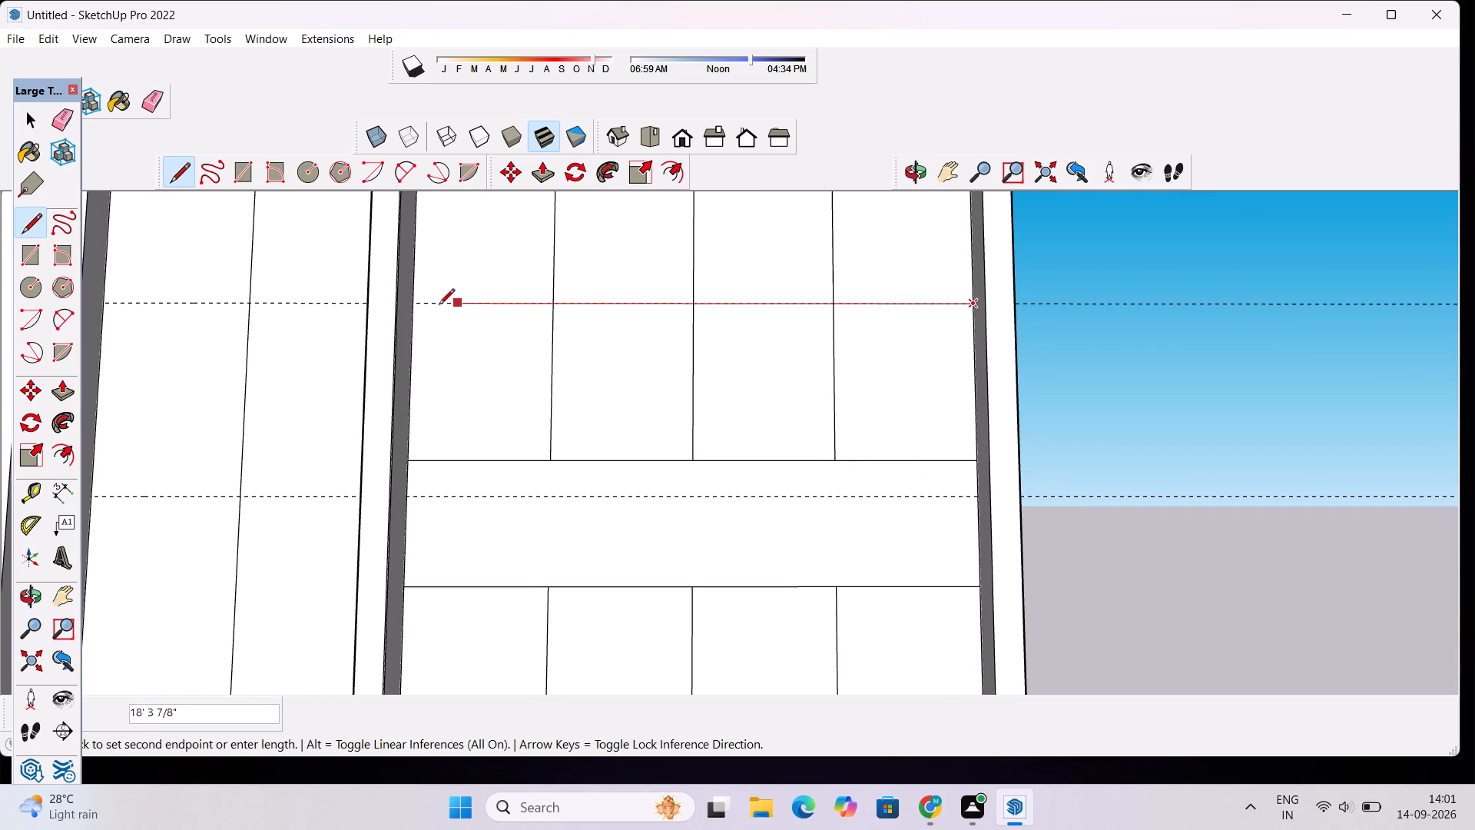
{"action": "left_click", "coordinate": [412, 307]}
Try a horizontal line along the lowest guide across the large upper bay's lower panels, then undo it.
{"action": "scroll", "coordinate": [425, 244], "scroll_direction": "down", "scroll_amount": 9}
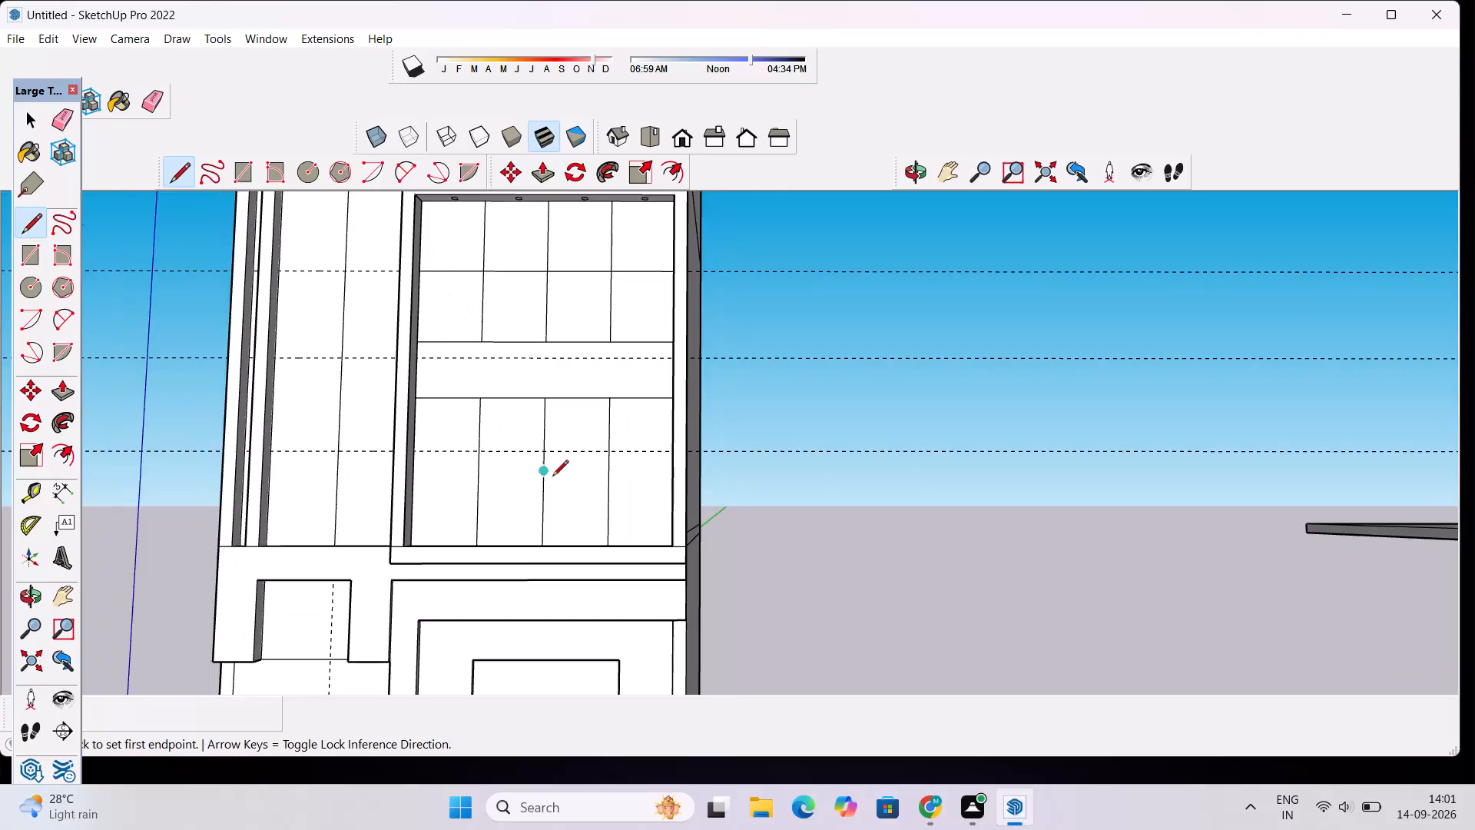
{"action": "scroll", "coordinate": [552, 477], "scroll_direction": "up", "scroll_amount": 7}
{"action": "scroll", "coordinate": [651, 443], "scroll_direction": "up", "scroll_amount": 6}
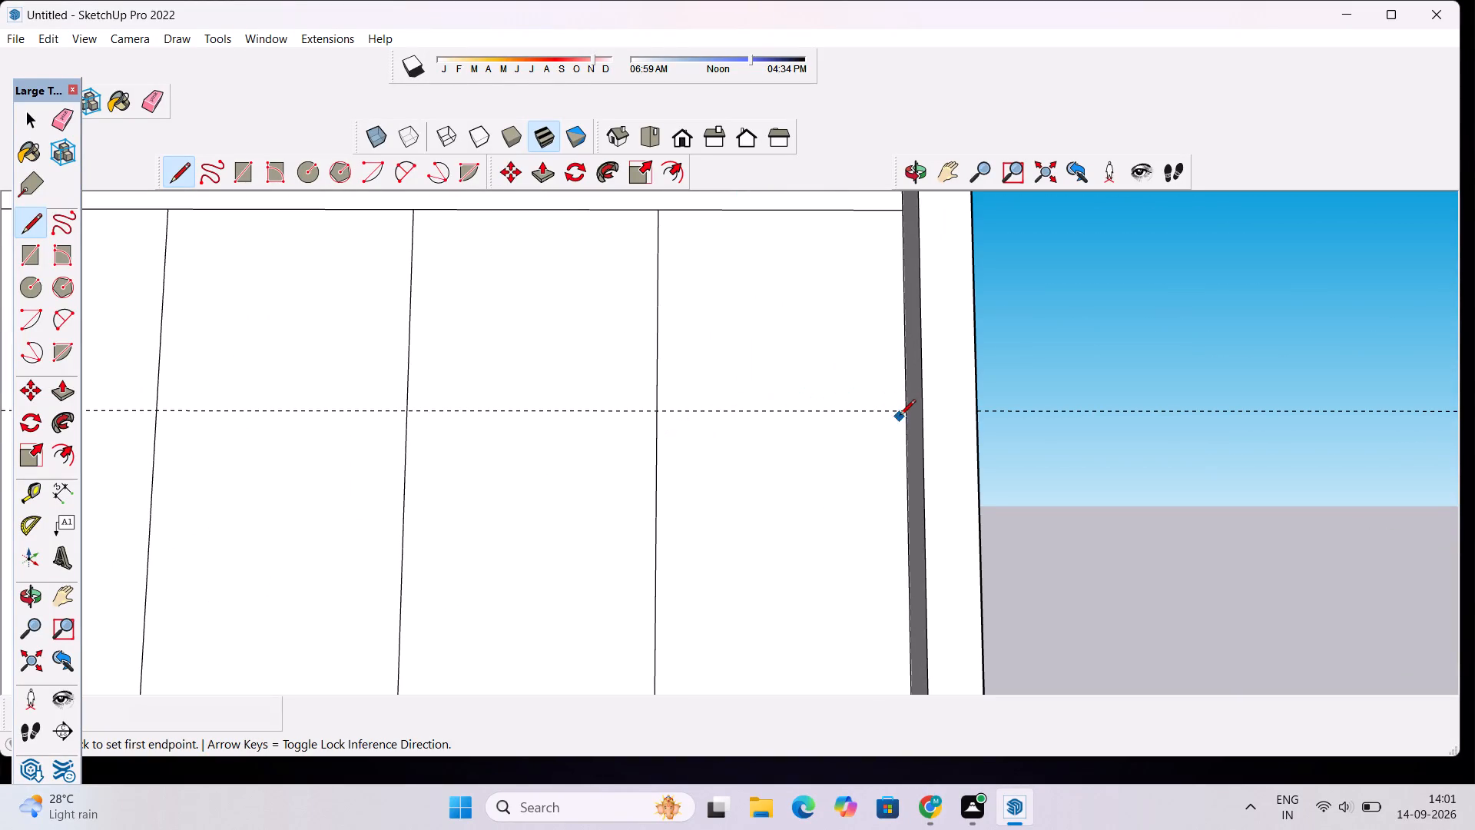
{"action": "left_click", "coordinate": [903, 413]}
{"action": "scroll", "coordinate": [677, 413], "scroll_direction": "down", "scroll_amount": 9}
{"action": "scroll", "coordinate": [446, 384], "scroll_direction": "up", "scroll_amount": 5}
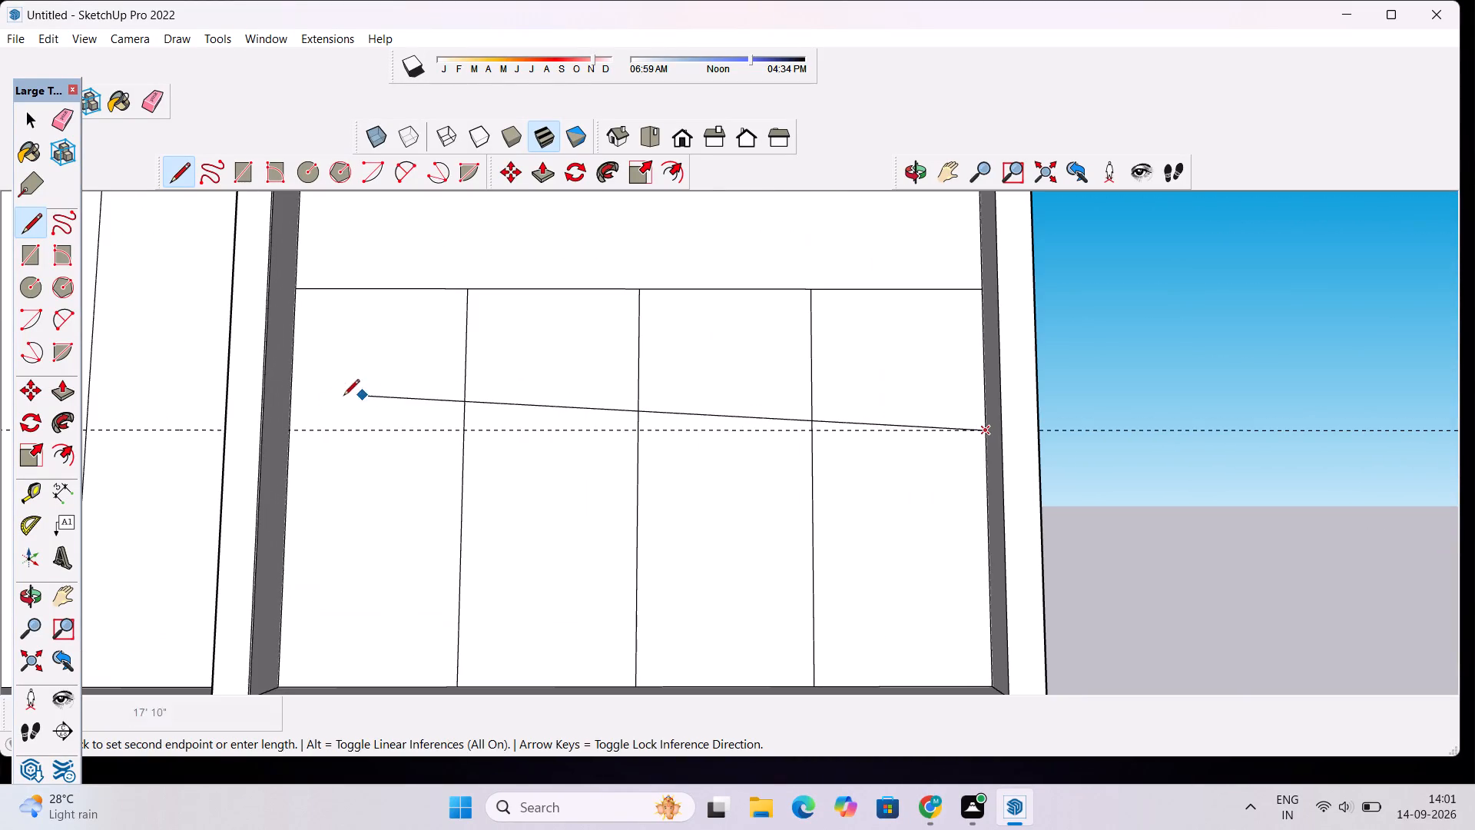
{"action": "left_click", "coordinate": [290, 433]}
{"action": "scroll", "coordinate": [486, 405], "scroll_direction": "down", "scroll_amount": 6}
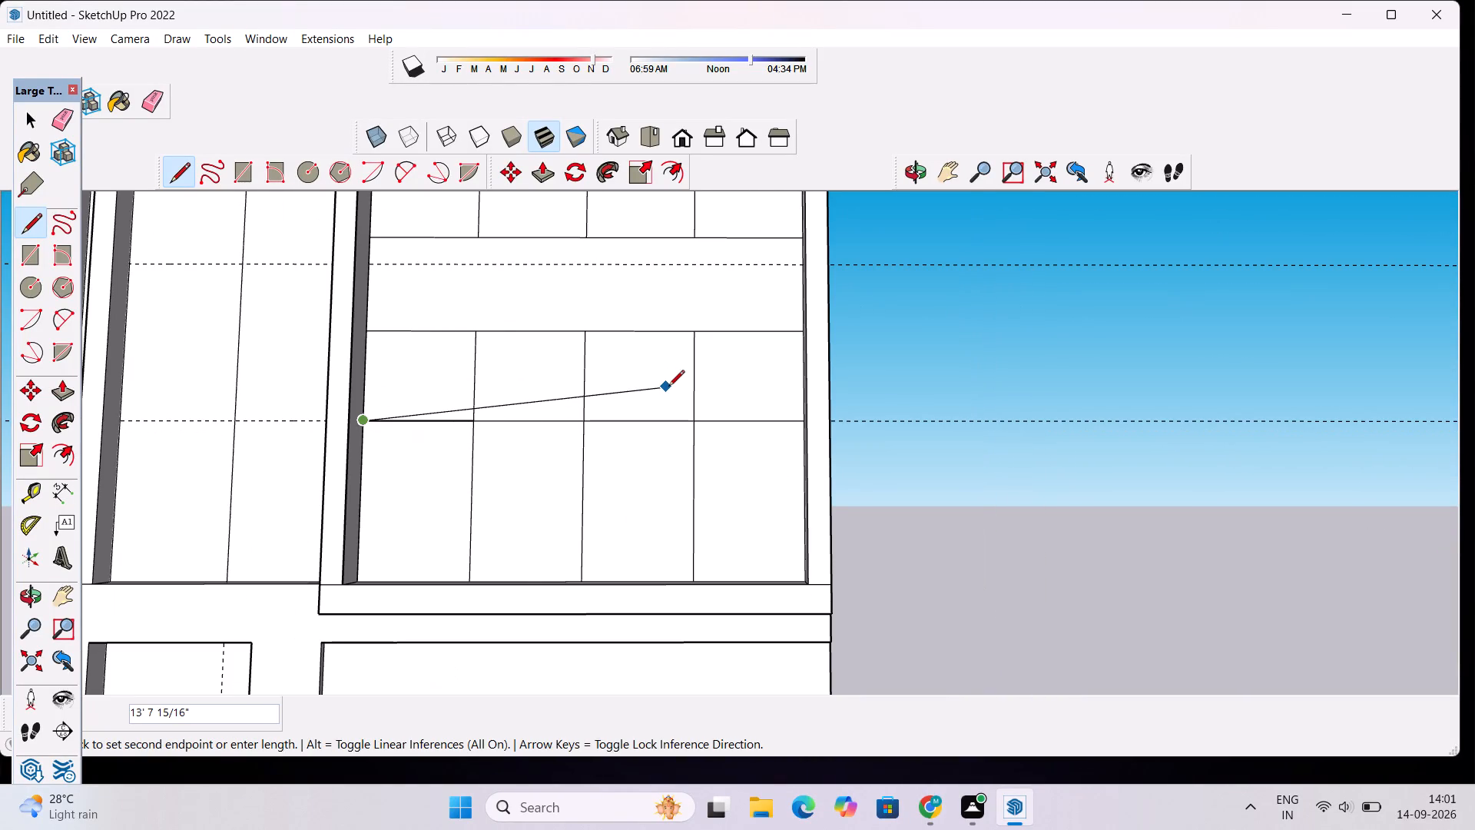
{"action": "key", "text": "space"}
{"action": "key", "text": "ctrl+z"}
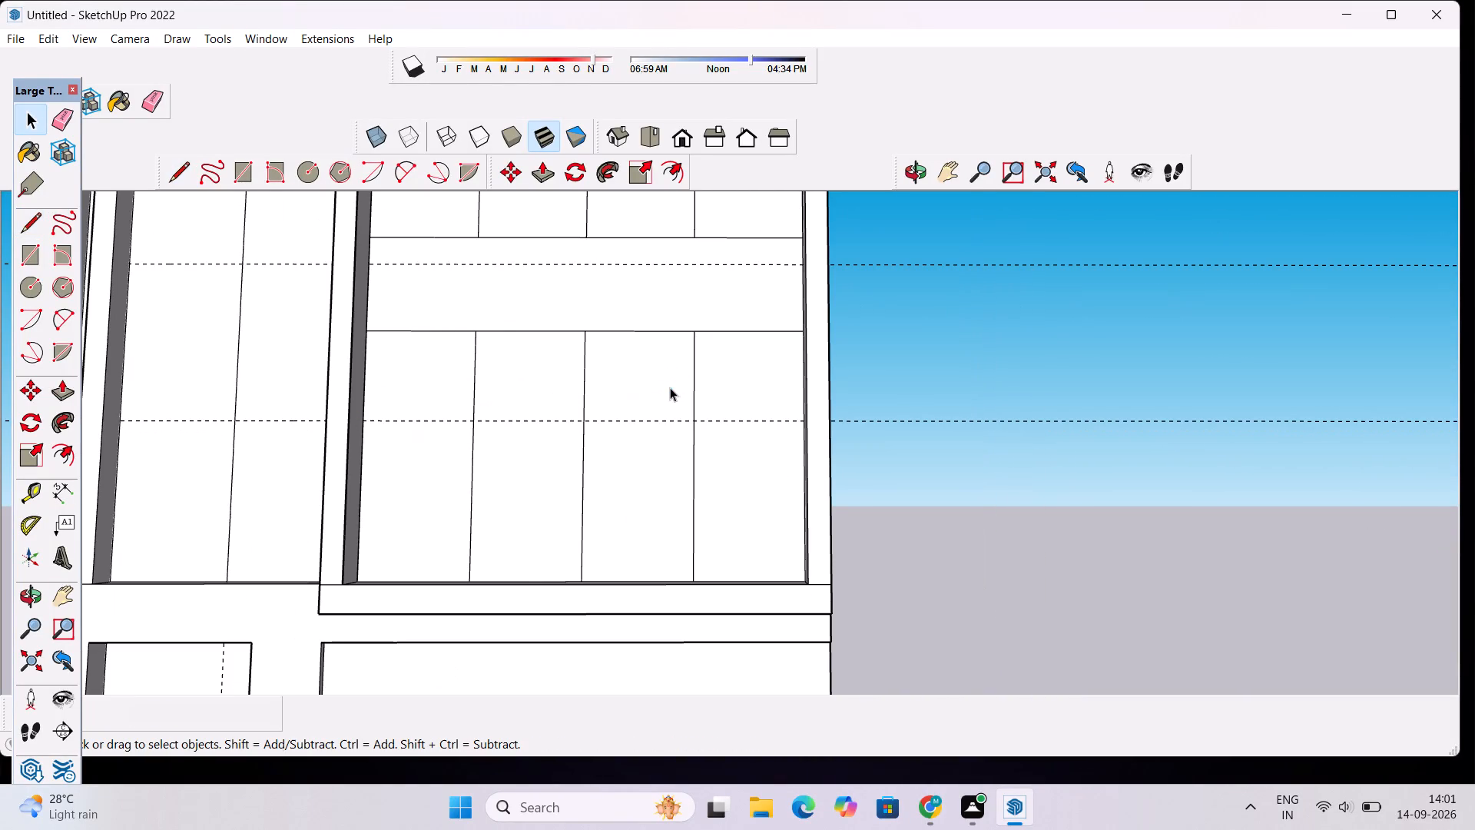
Draw a horizontal line along the lowest guide across the large upper bay's lower panels, between the bay's inner edges.
{"action": "key", "text": "l"}
{"action": "scroll", "coordinate": [711, 436], "scroll_direction": "up", "scroll_amount": 7}
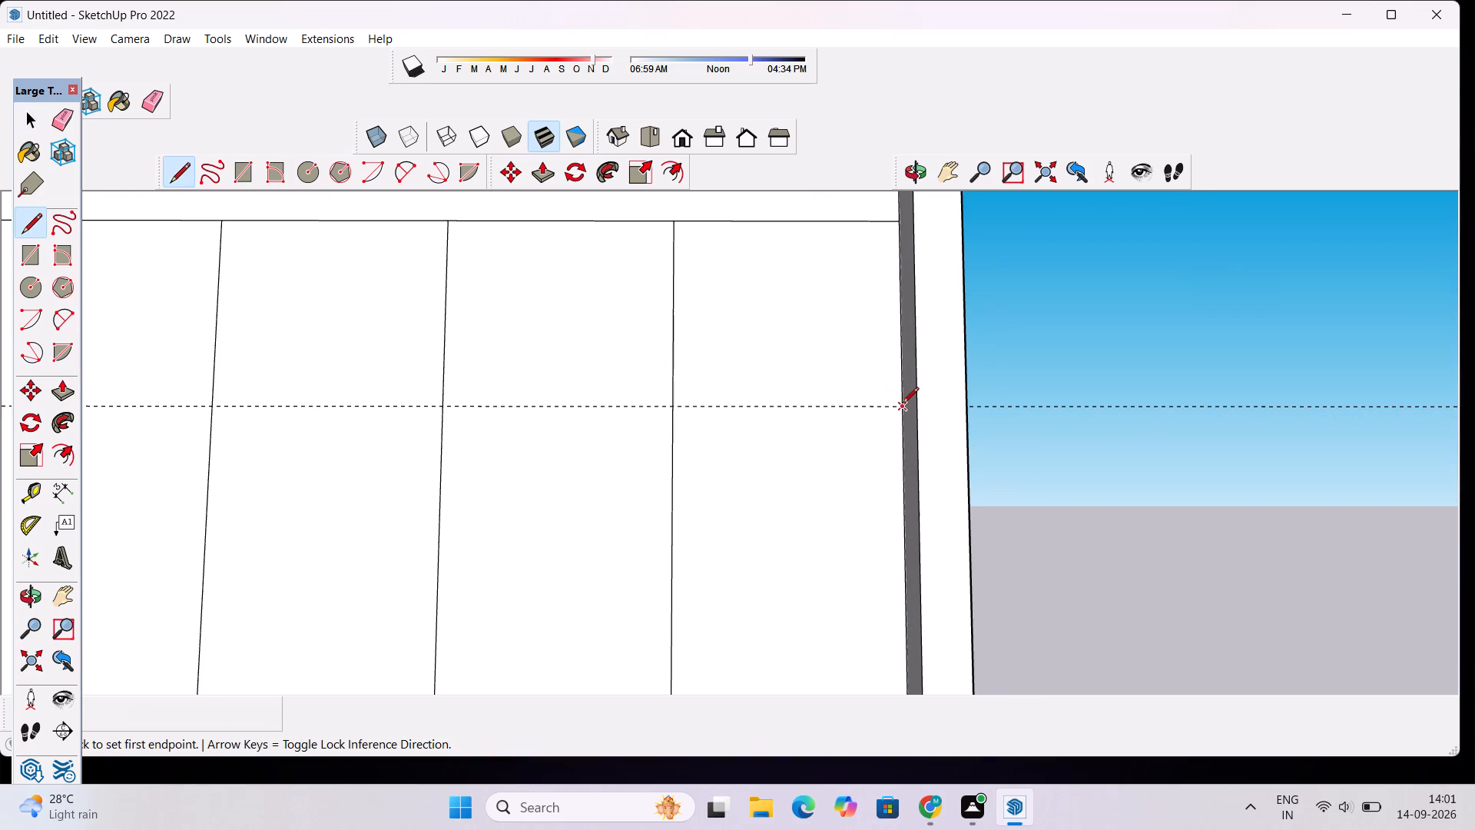
{"action": "left_click", "coordinate": [902, 409]}
{"action": "scroll", "coordinate": [708, 409], "scroll_direction": "down", "scroll_amount": 8}
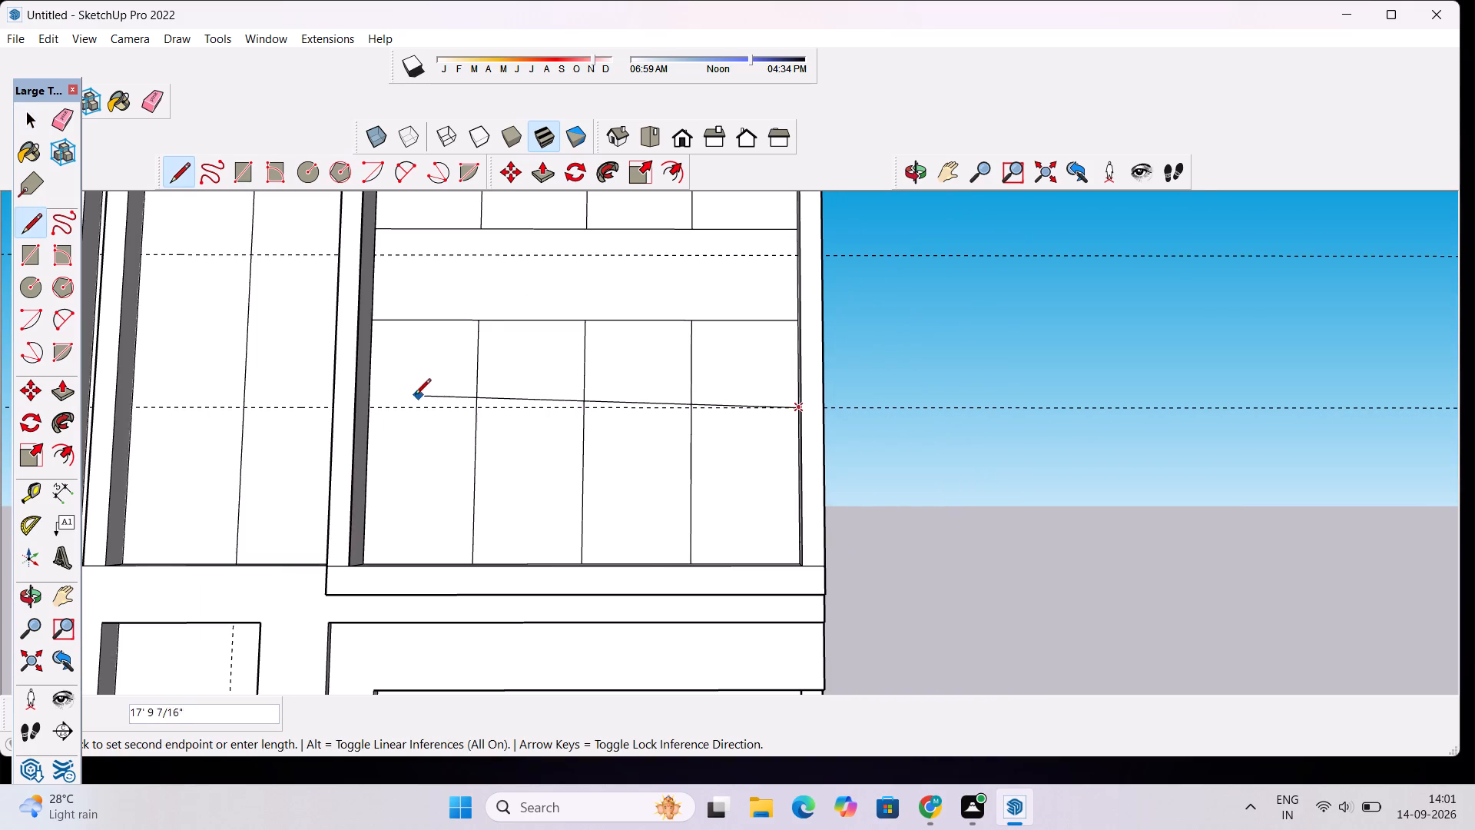
{"action": "scroll", "coordinate": [413, 396], "scroll_direction": "up", "scroll_amount": 3}
{"action": "left_click", "coordinate": [350, 413]}
{"action": "scroll", "coordinate": [359, 409], "scroll_direction": "down", "scroll_amount": 10}
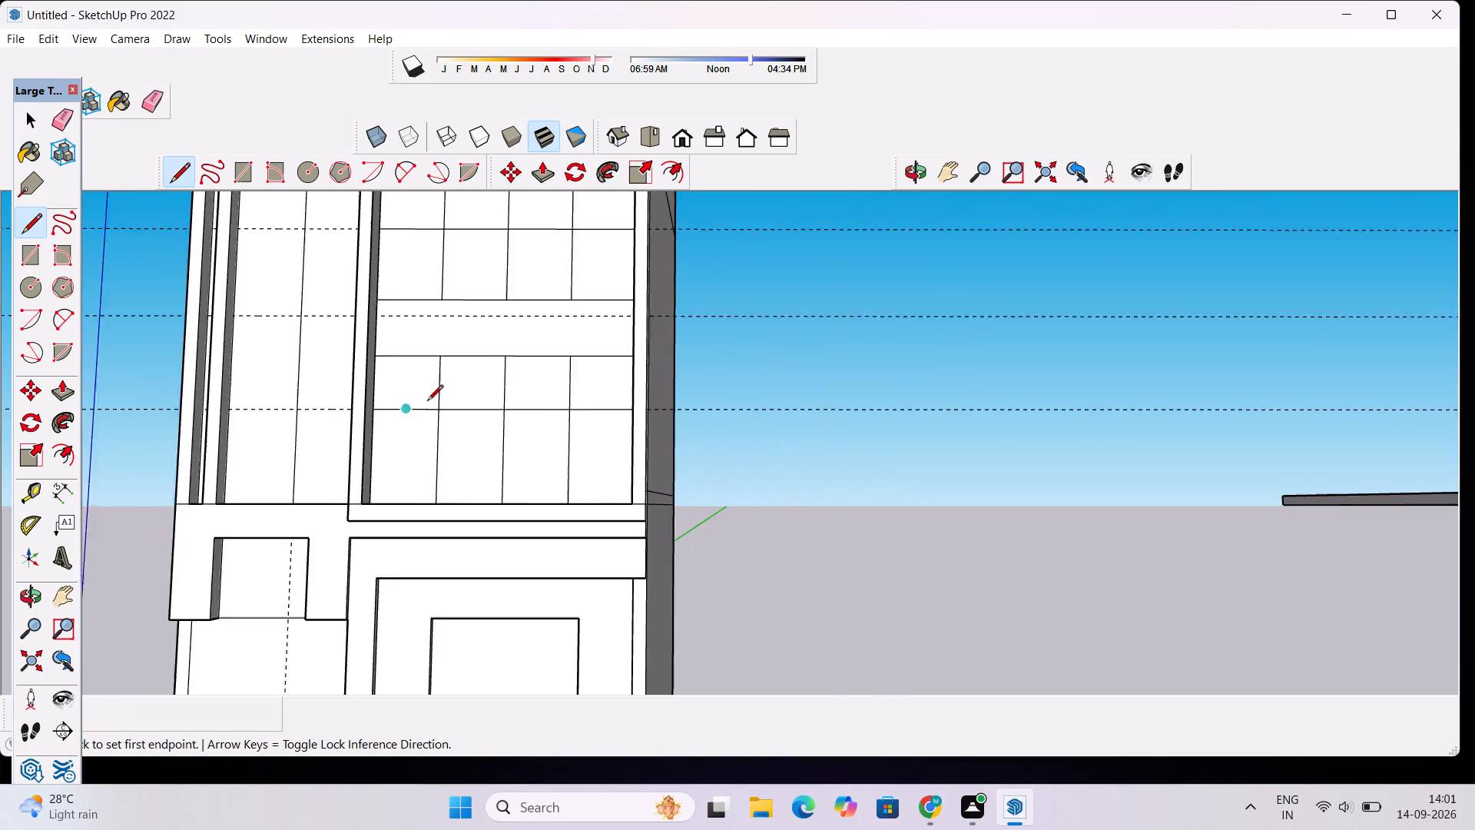
Draw a horizontal line about 10' 8" long along the lowest guide across the narrow upper bay, starting at its left inner edge.
{"action": "scroll", "coordinate": [295, 403], "scroll_direction": "up", "scroll_amount": 15}
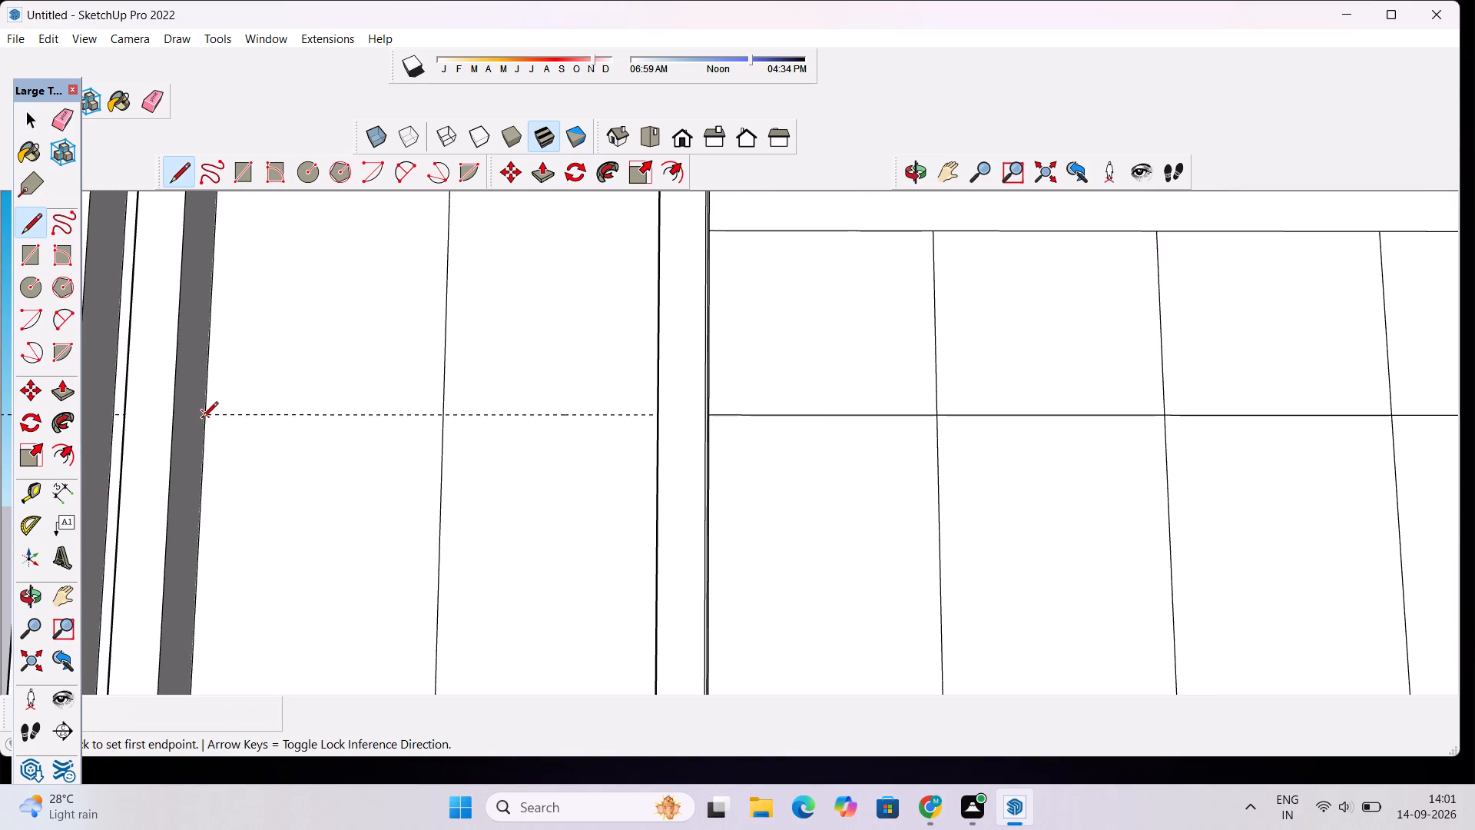
{"action": "left_click", "coordinate": [202, 419]}
{"action": "scroll", "coordinate": [265, 418], "scroll_direction": "up", "scroll_amount": 5}
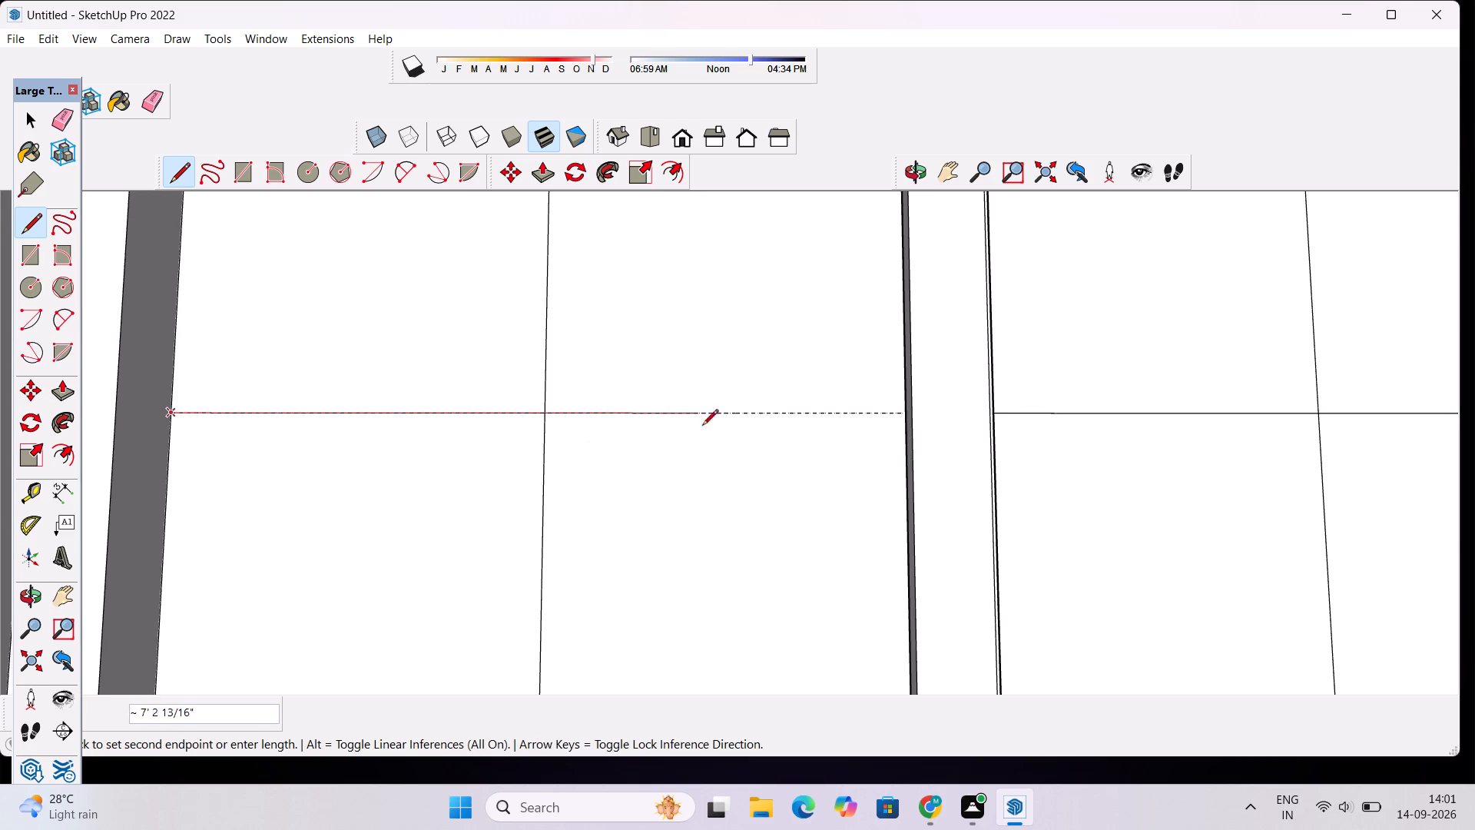
{"action": "scroll", "coordinate": [742, 422], "scroll_direction": "up", "scroll_amount": 7}
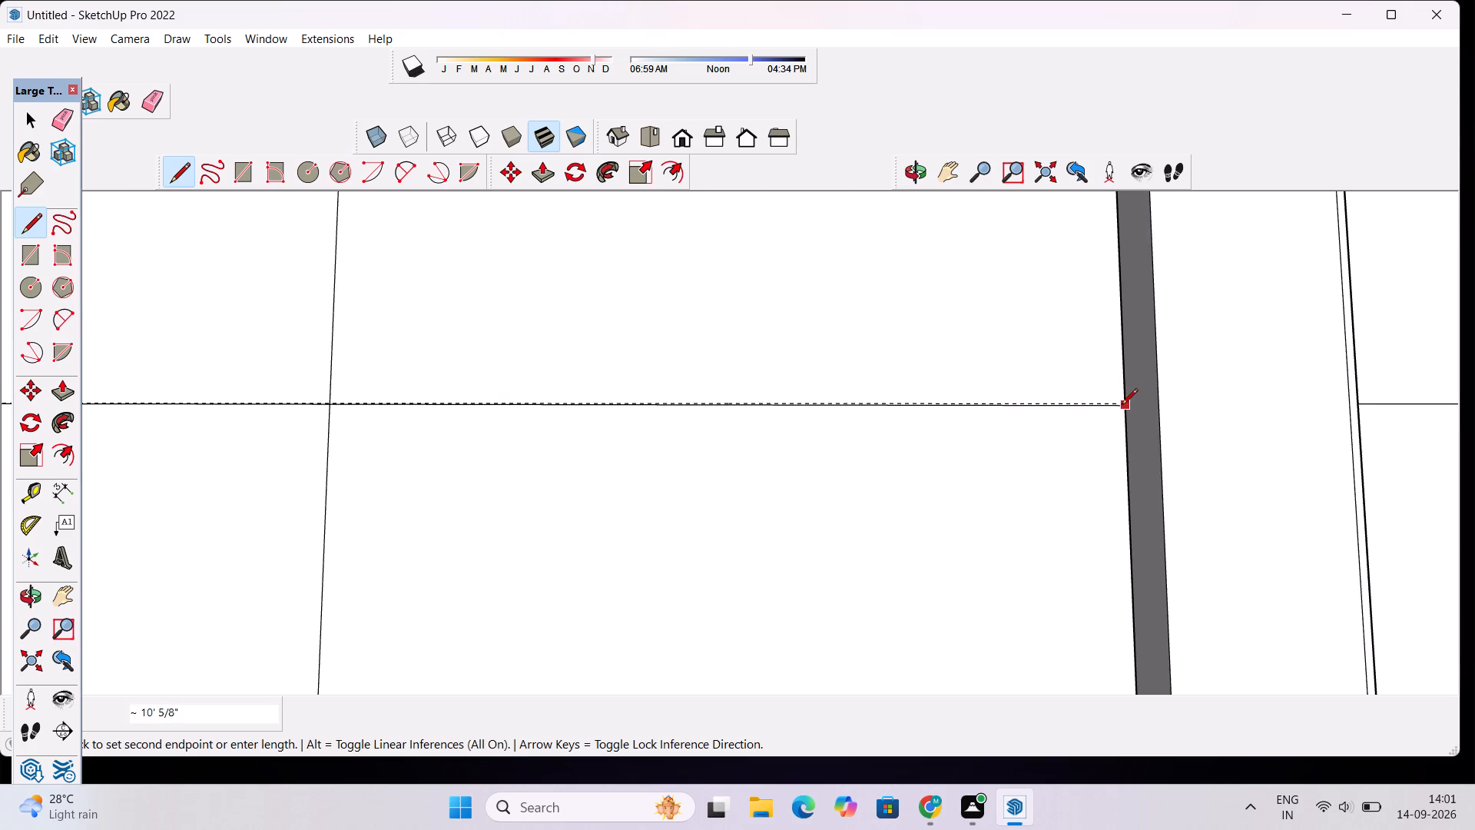
{"action": "scroll", "coordinate": [1122, 403], "scroll_direction": "up", "scroll_amount": 19}
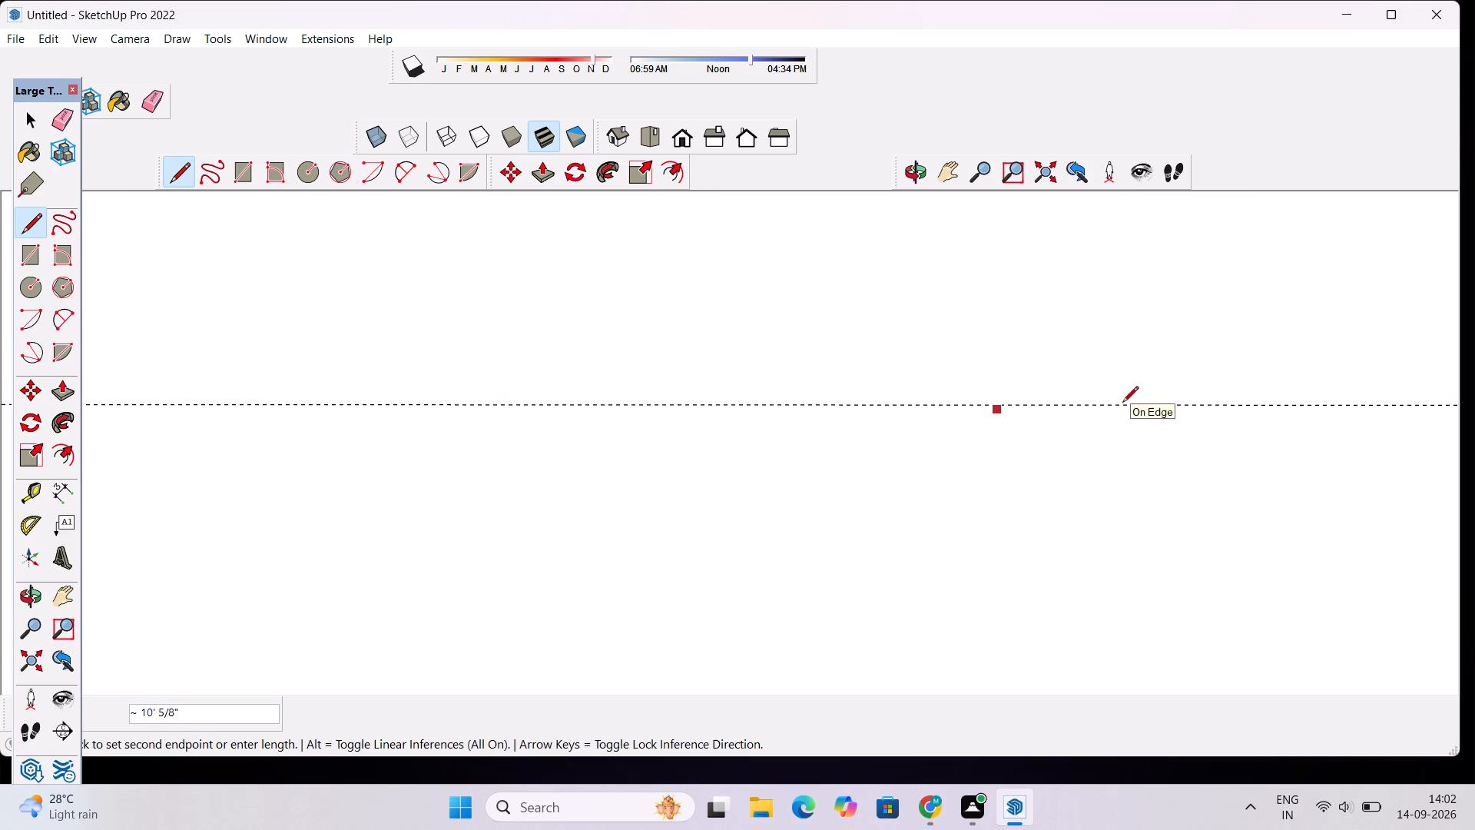
{"action": "scroll", "coordinate": [1122, 403], "scroll_direction": "down", "scroll_amount": 5}
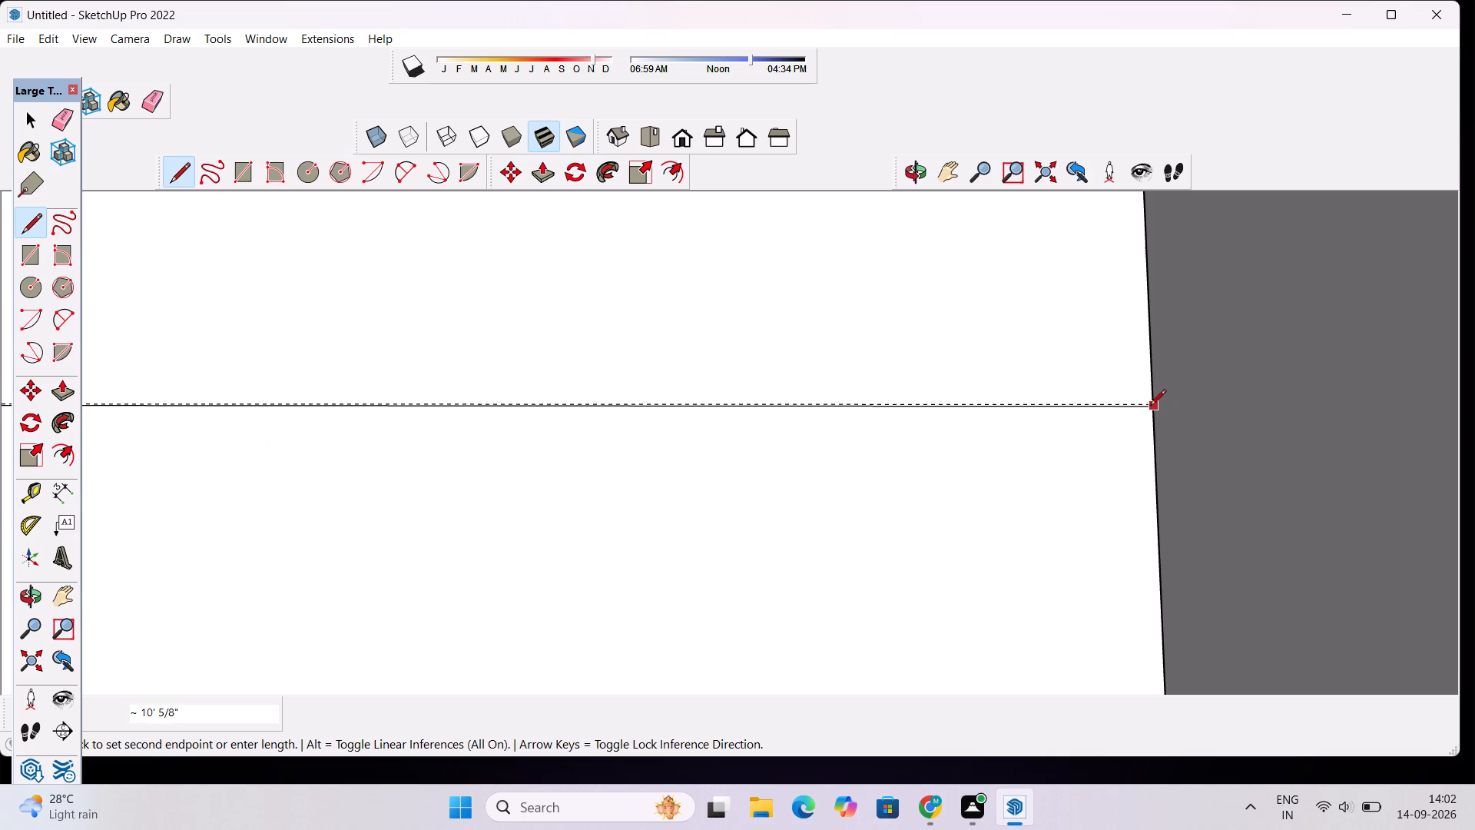
{"action": "scroll", "coordinate": [1150, 407], "scroll_direction": "up", "scroll_amount": 4}
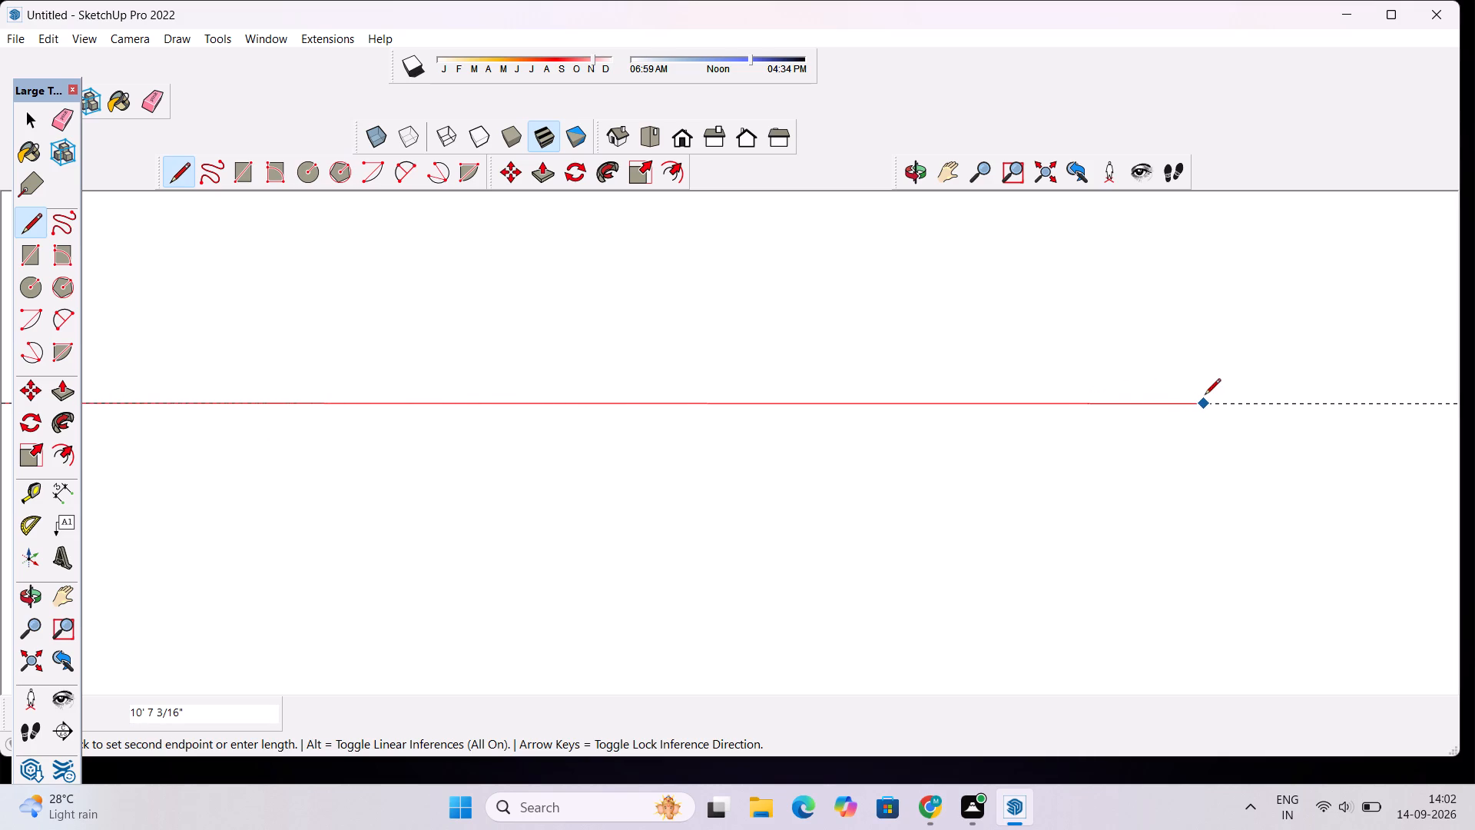
{"action": "scroll", "coordinate": [1205, 396], "scroll_direction": "down", "scroll_amount": 1}
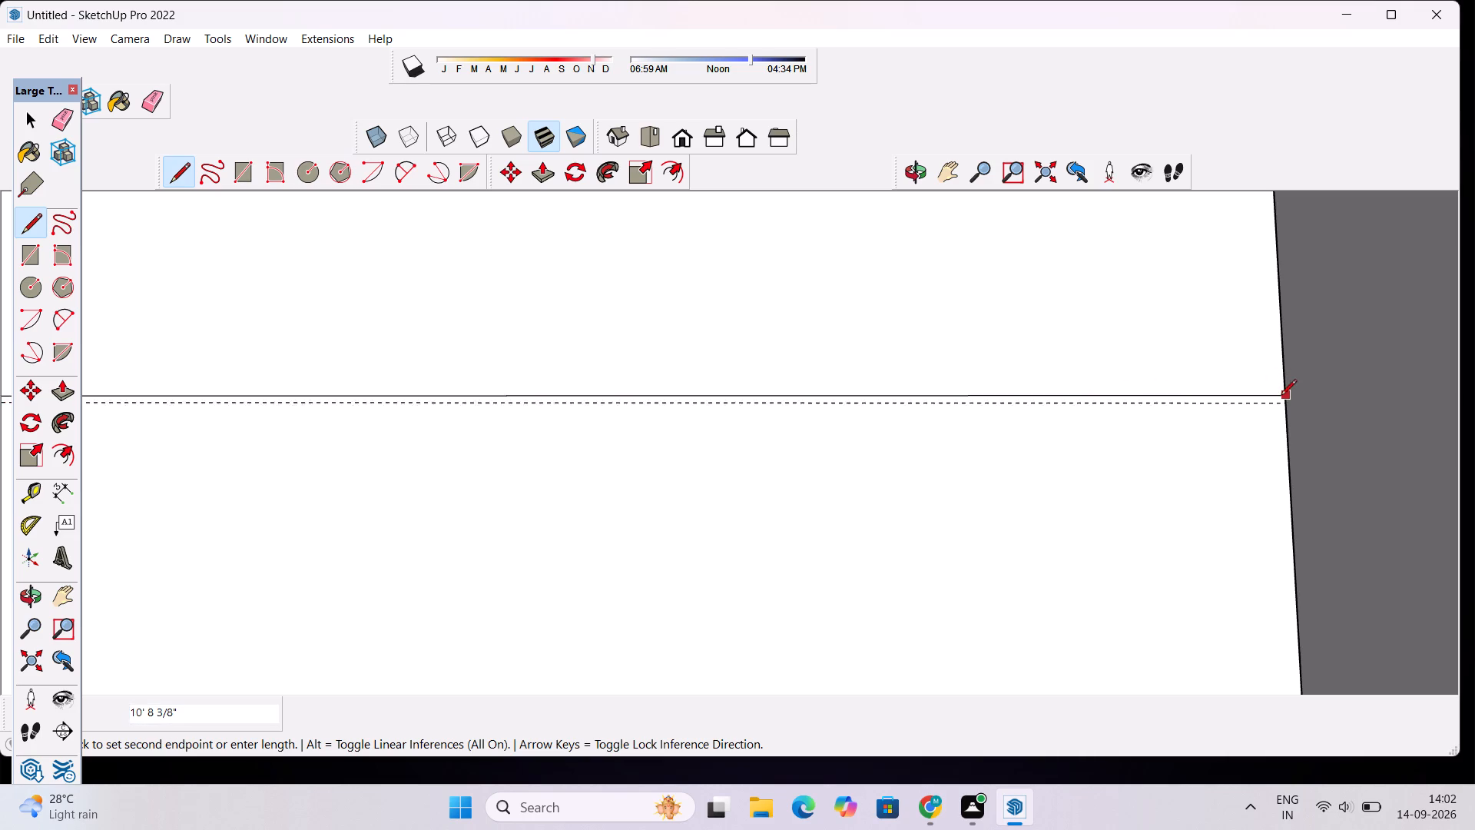
{"action": "left_click", "coordinate": [1274, 407]}
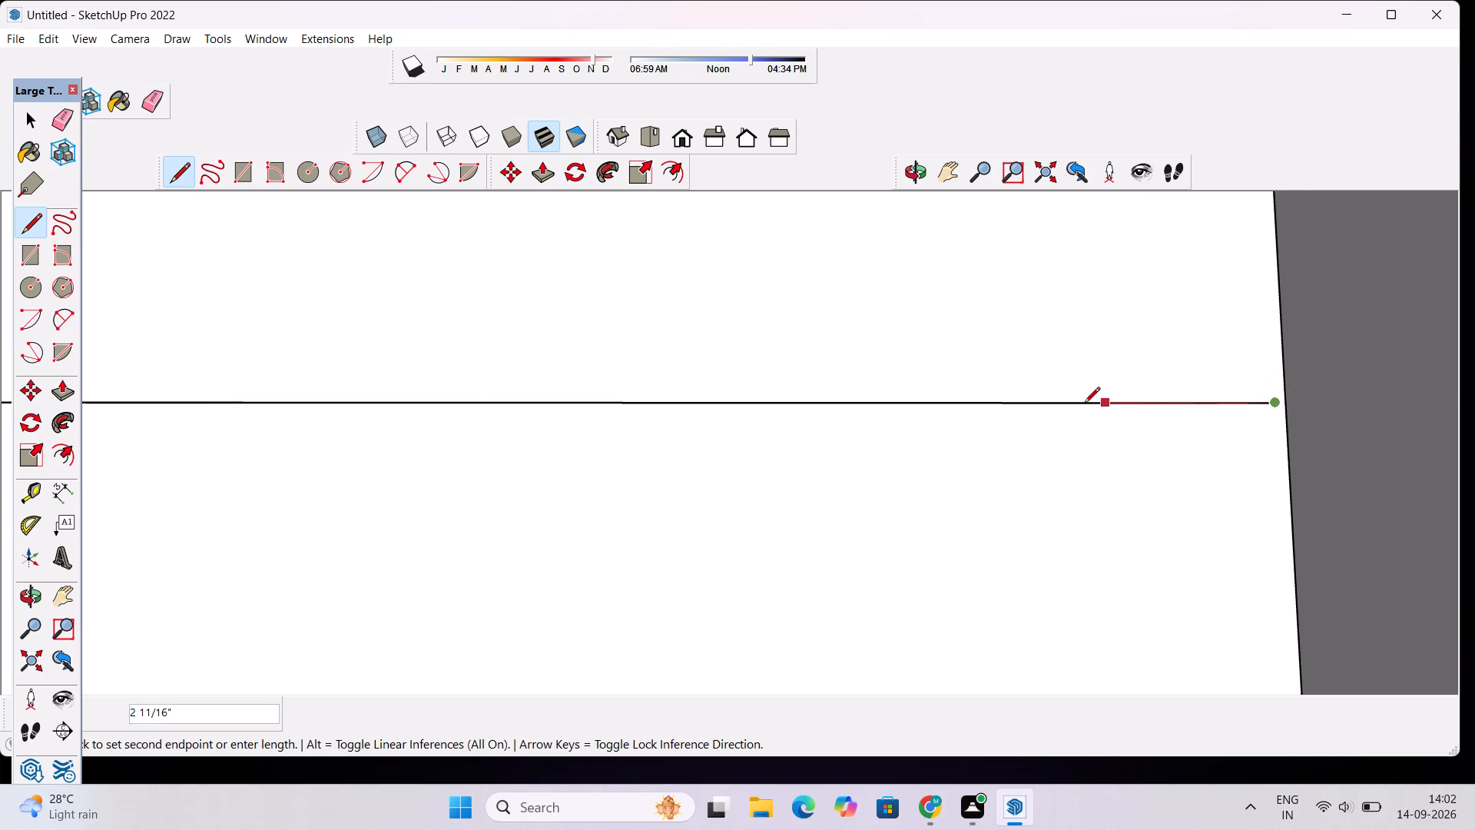
Extend the narrow upper bay's horizontal line by 3 3/16" to meet the bay's right inner edge.
{"action": "scroll", "coordinate": [1082, 404], "scroll_direction": "down", "scroll_amount": 6}
{"action": "left_click", "coordinate": [918, 163]}
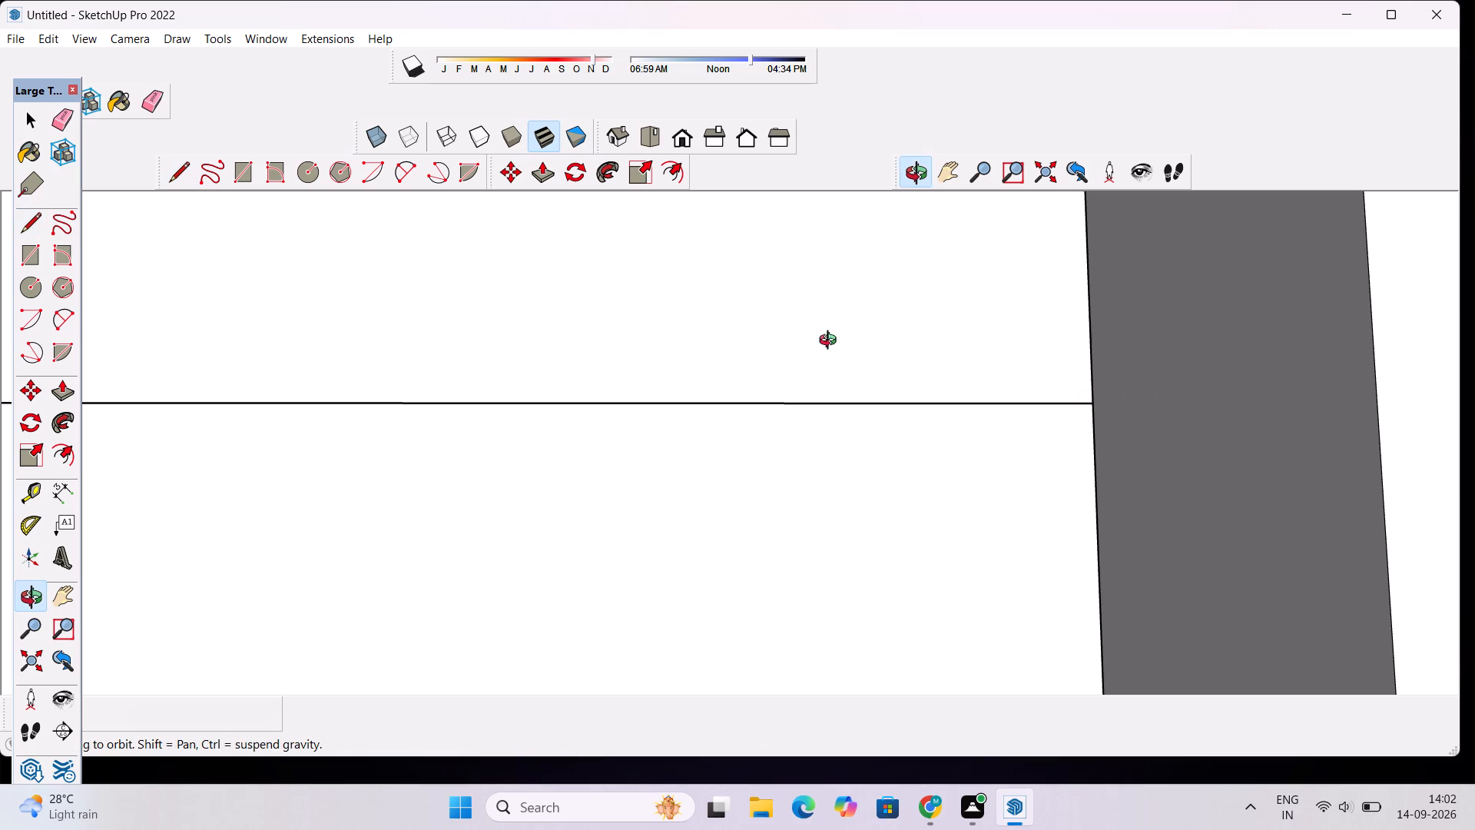
{"action": "left_click_drag", "start_coordinate": [831, 342], "coordinate": [981, 412]}
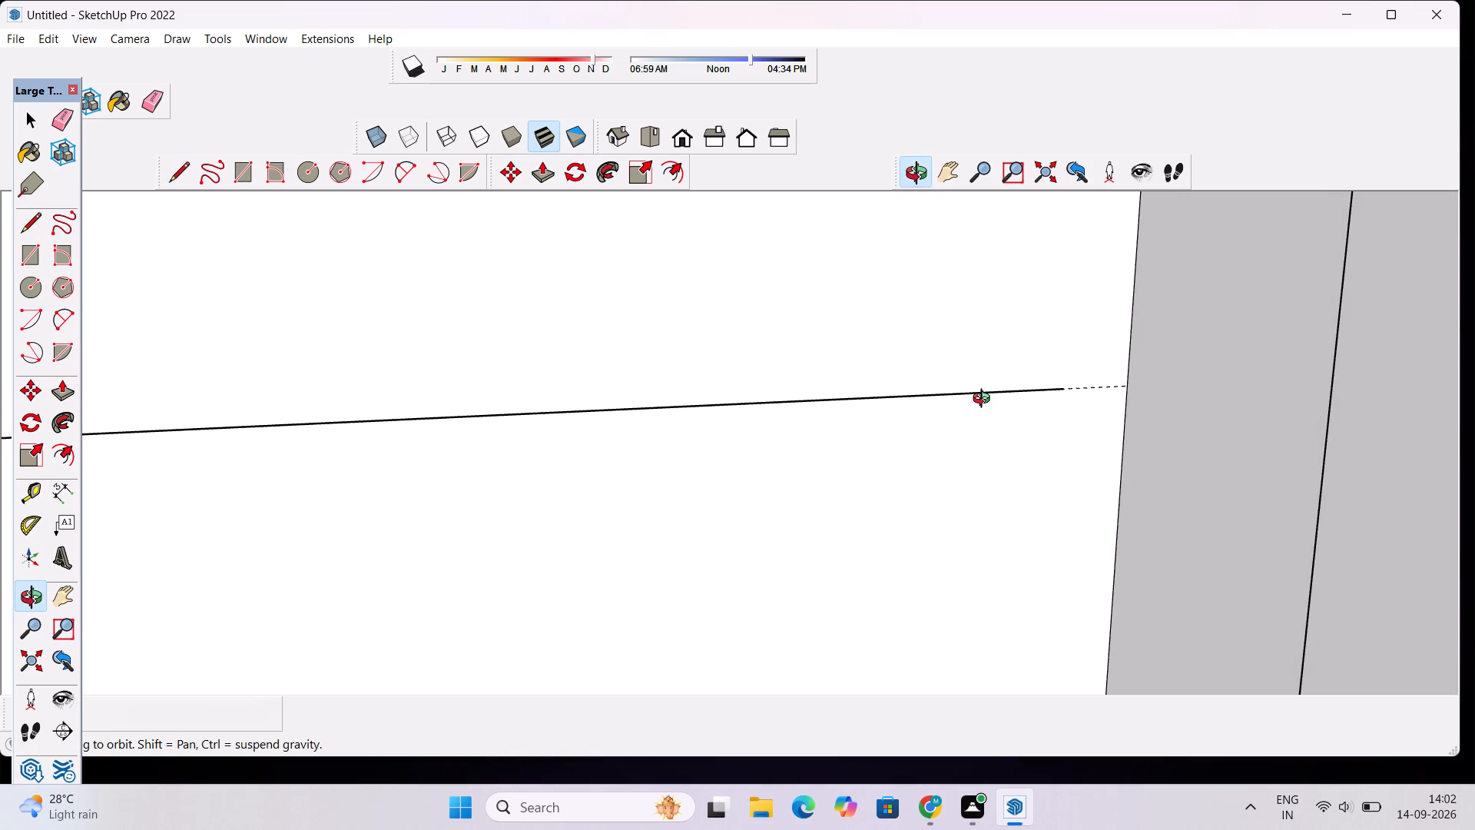
{"action": "key", "text": "l"}
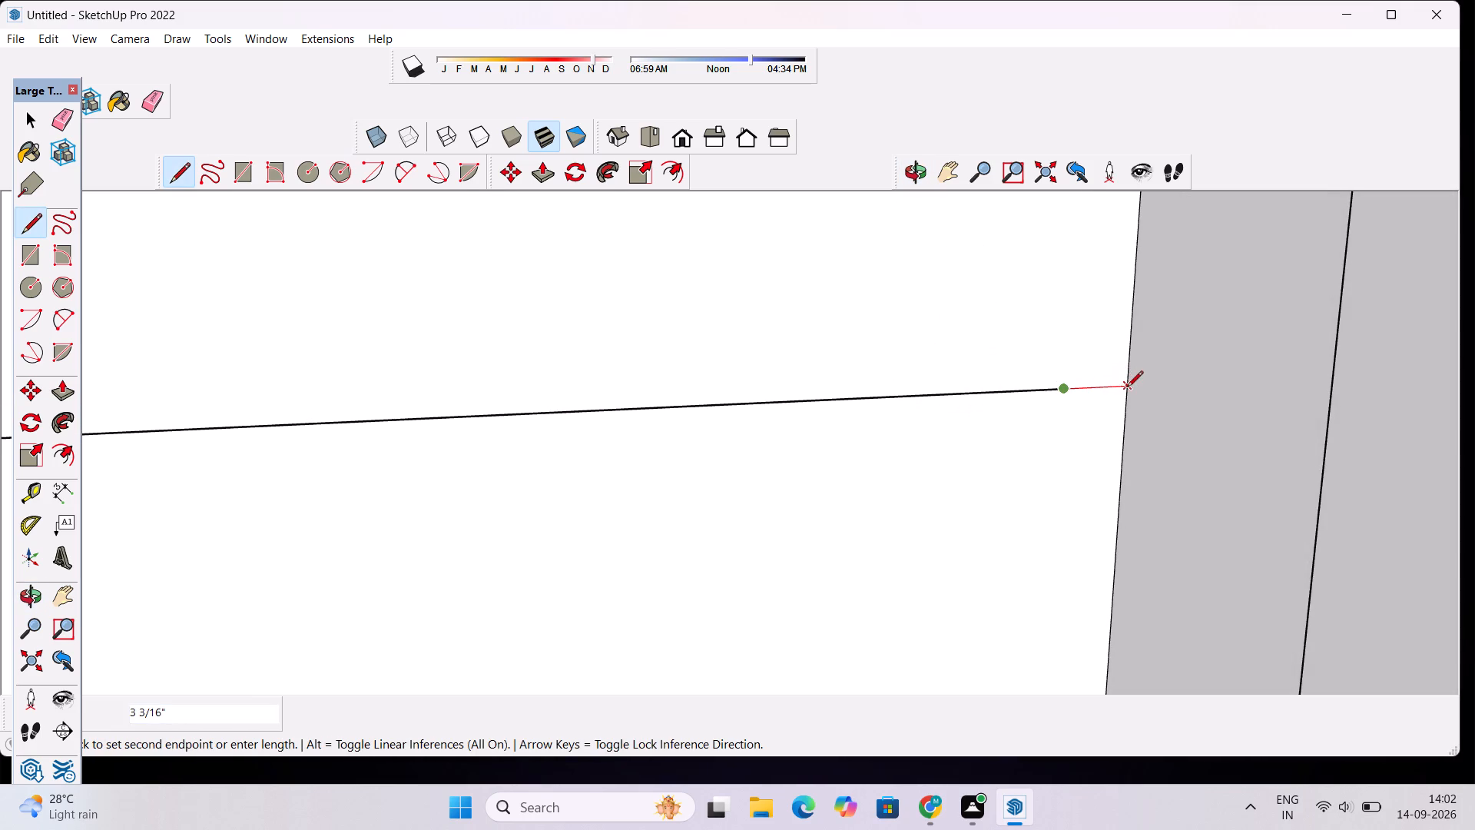
{"action": "left_click", "coordinate": [1127, 388]}
{"action": "scroll", "coordinate": [899, 384], "scroll_direction": "down", "scroll_amount": 17}
{"action": "scroll", "coordinate": [923, 386], "scroll_direction": "down", "scroll_amount": 5}
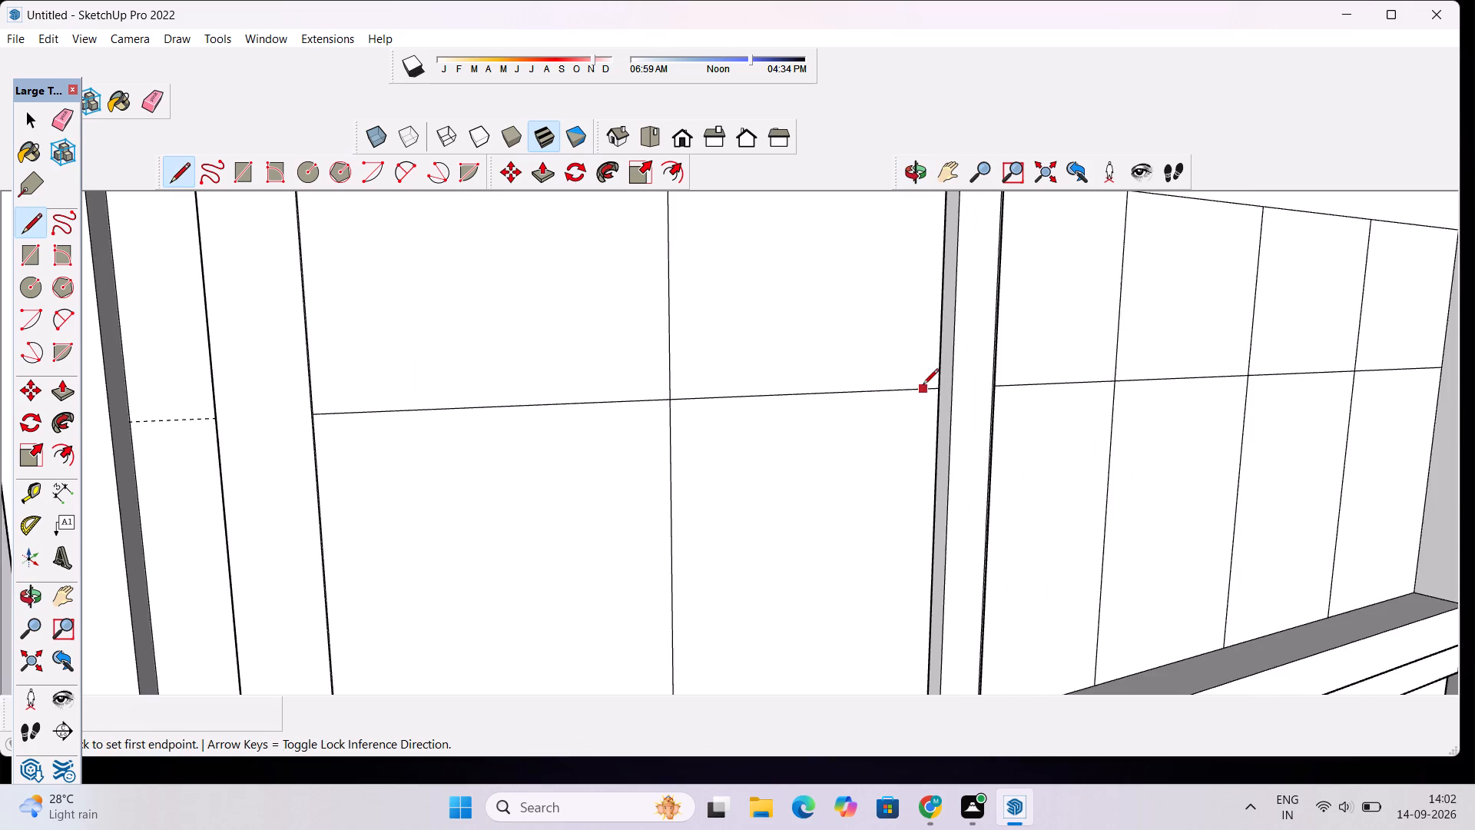
{"action": "scroll", "coordinate": [923, 383], "scroll_direction": "up", "scroll_amount": 20}
{"action": "scroll", "coordinate": [923, 383], "scroll_direction": "up", "scroll_amount": 1}
{"action": "scroll", "coordinate": [920, 378], "scroll_direction": "down", "scroll_amount": 4}
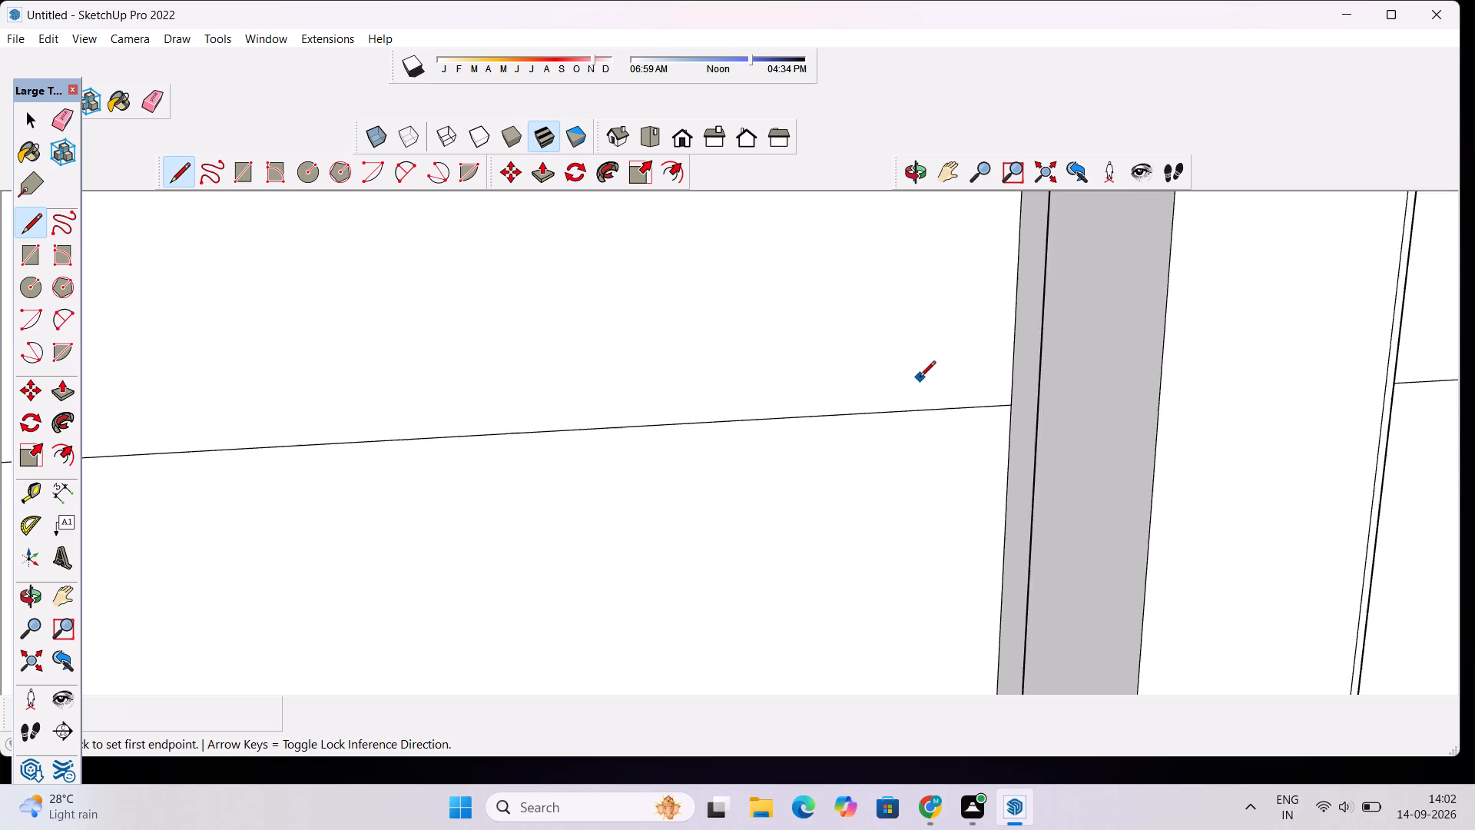
{"action": "scroll", "coordinate": [920, 378], "scroll_direction": "down", "scroll_amount": 20}
{"action": "scroll", "coordinate": [920, 378], "scroll_direction": "down", "scroll_amount": 9}
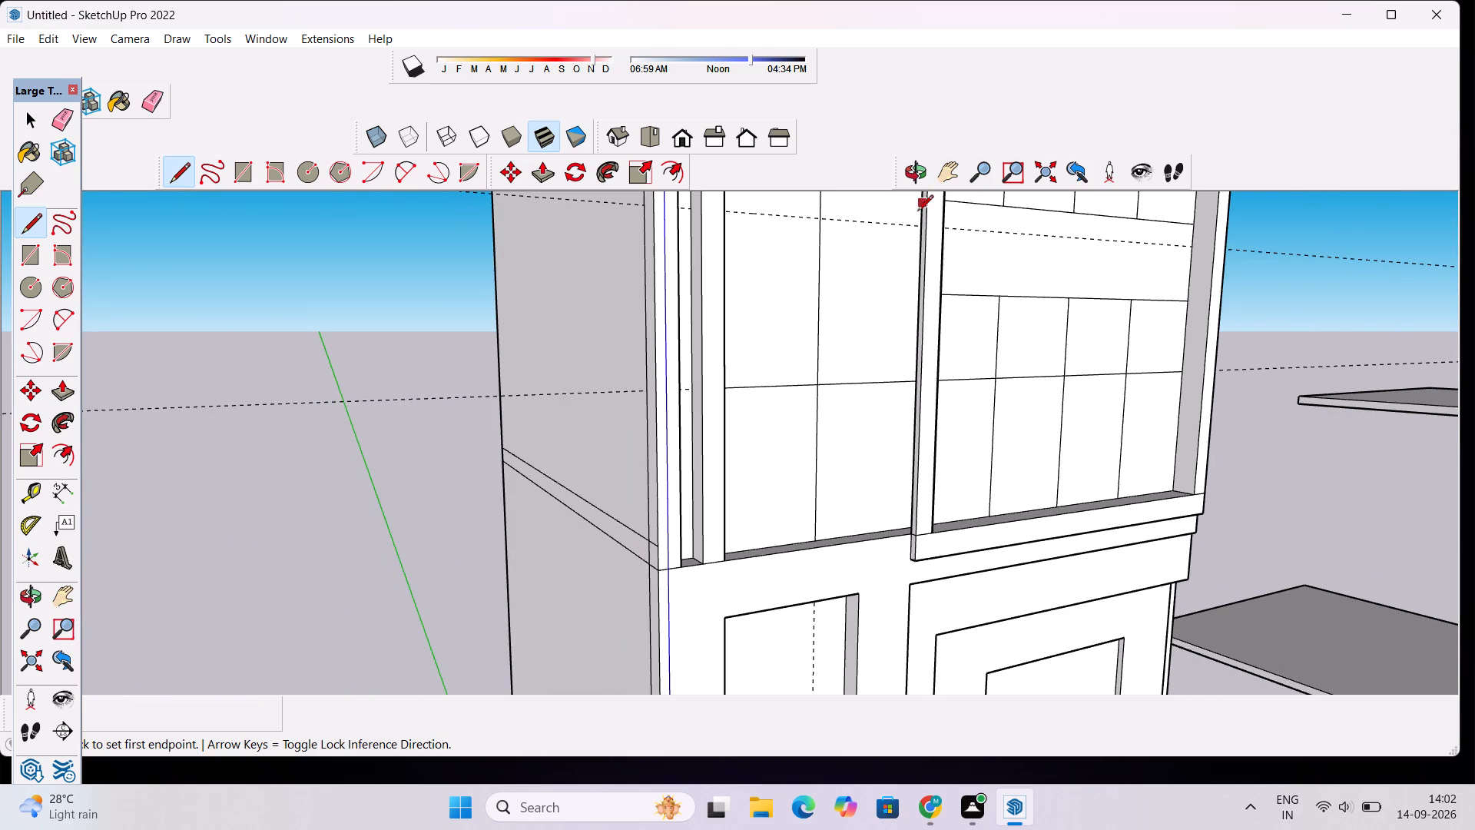
Draw a horizontal line about 10' 11 1/2" long along the next guide up, from the narrow upper bay's right inner edge to its left.
{"action": "scroll", "coordinate": [917, 212], "scroll_direction": "up", "scroll_amount": 20}
{"action": "scroll", "coordinate": [917, 212], "scroll_direction": "up", "scroll_amount": 1}
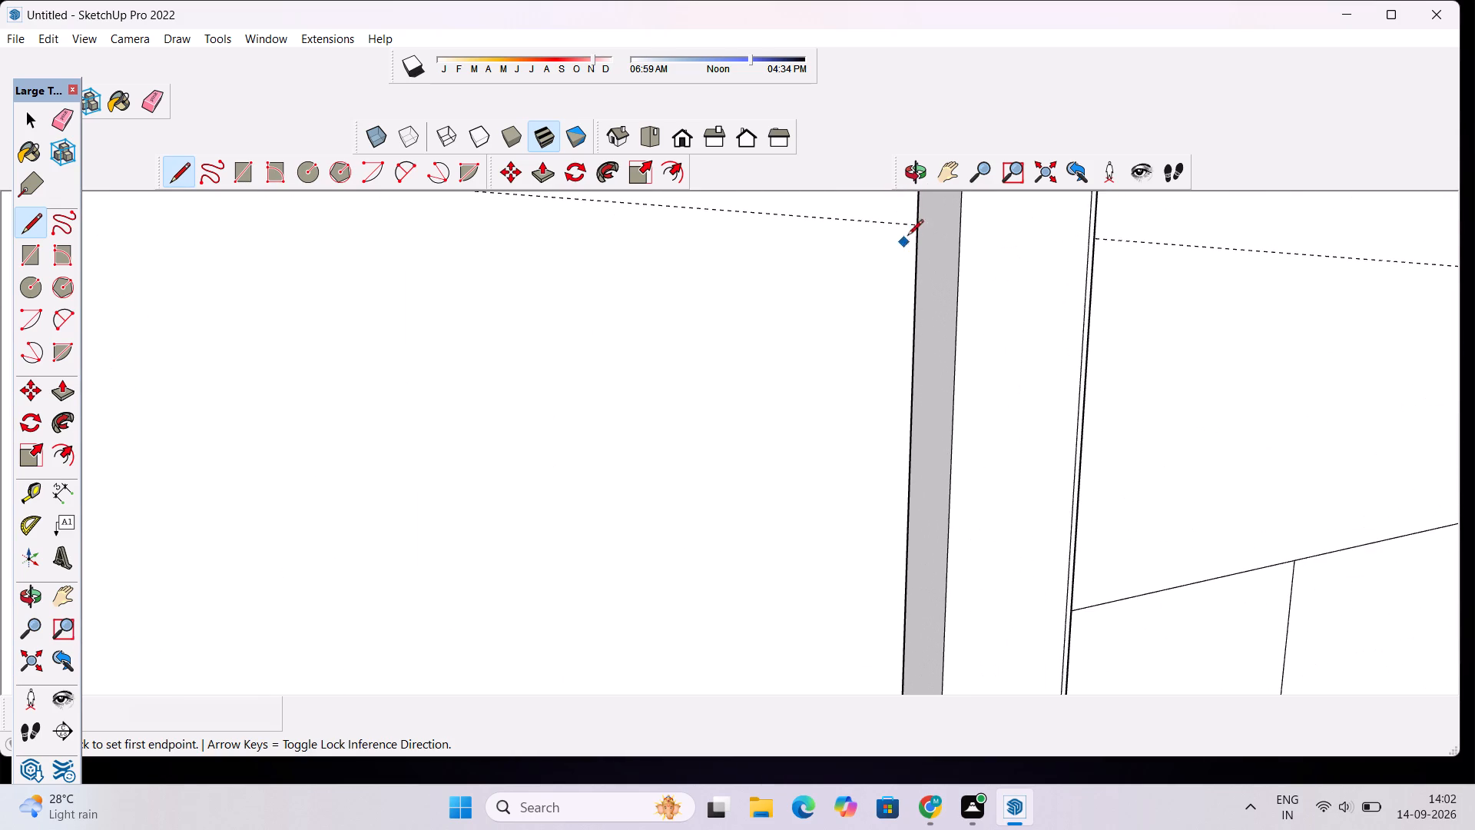
{"action": "scroll", "coordinate": [912, 223], "scroll_direction": "up", "scroll_amount": 19}
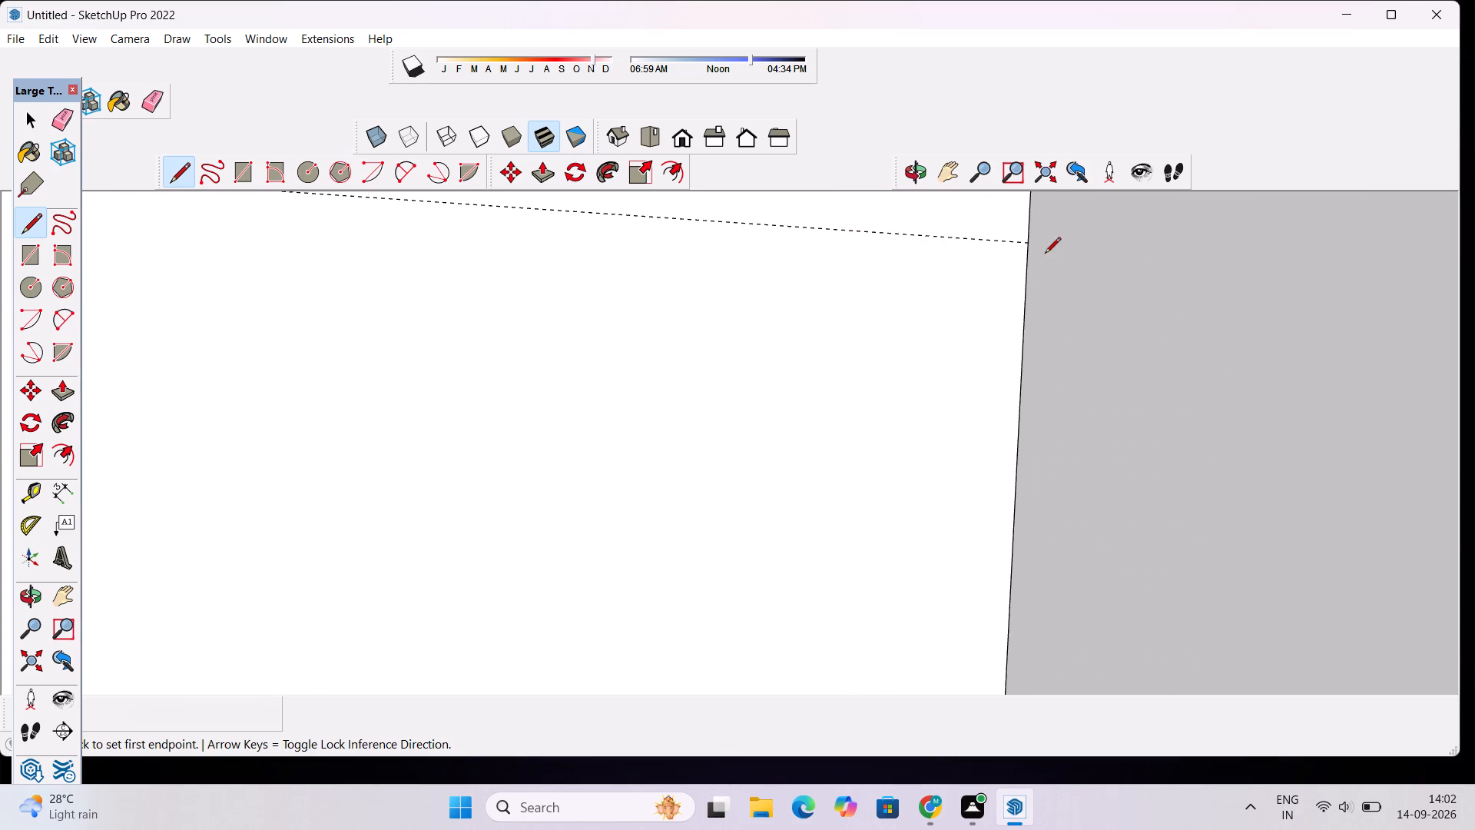
{"action": "left_click", "coordinate": [1027, 243]}
{"action": "scroll", "coordinate": [856, 244], "scroll_direction": "down", "scroll_amount": 14}
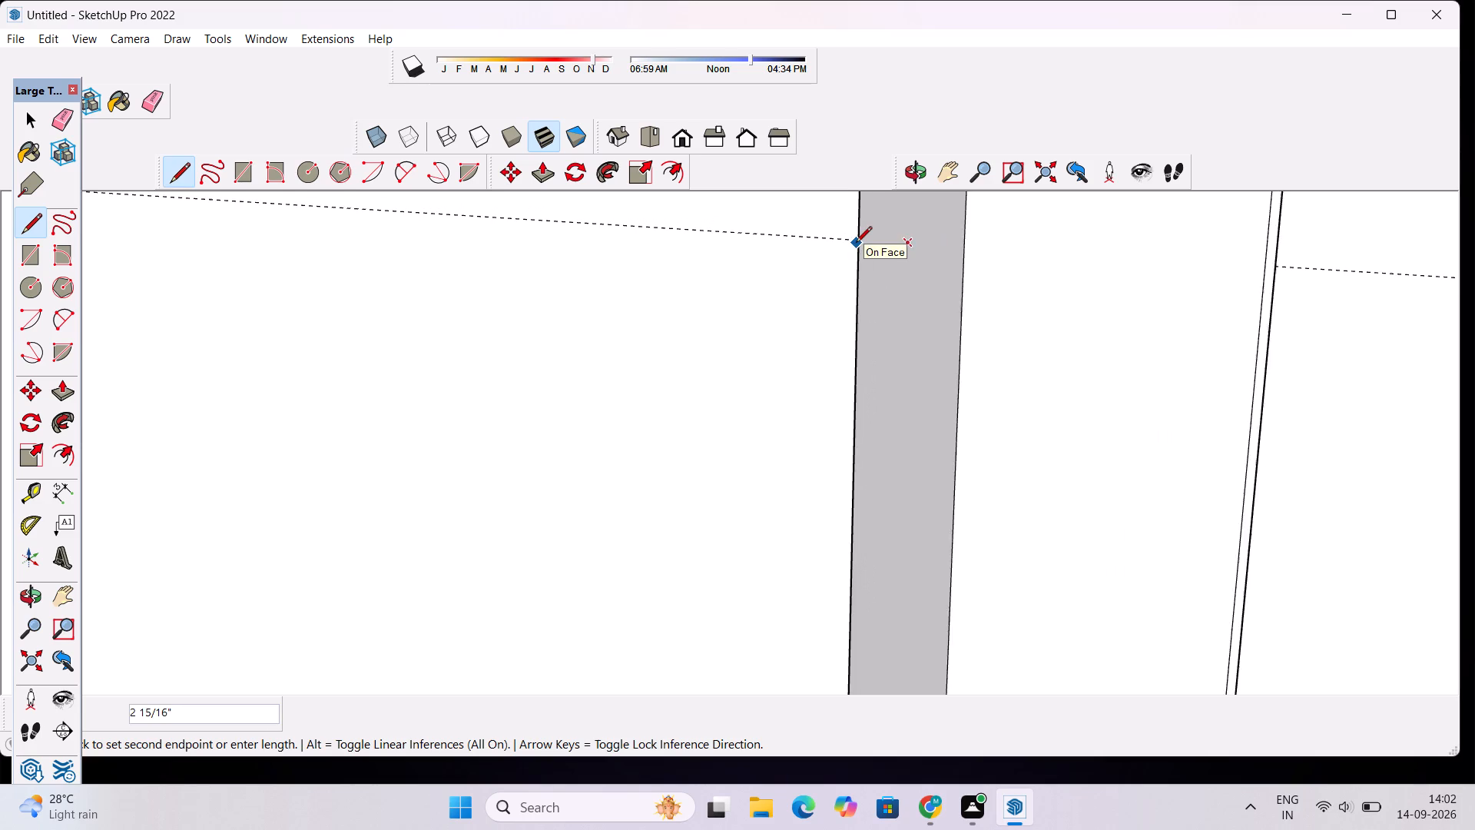
{"action": "scroll", "coordinate": [856, 244], "scroll_direction": "down", "scroll_amount": 3}
{"action": "scroll", "coordinate": [856, 244], "scroll_direction": "up", "scroll_amount": 1}
{"action": "scroll", "coordinate": [856, 244], "scroll_direction": "down", "scroll_amount": 11}
{"action": "scroll", "coordinate": [856, 244], "scroll_direction": "up", "scroll_amount": 1}
{"action": "scroll", "coordinate": [856, 244], "scroll_direction": "down", "scroll_amount": 5}
{"action": "scroll", "coordinate": [431, 225], "scroll_direction": "down", "scroll_amount": 5}
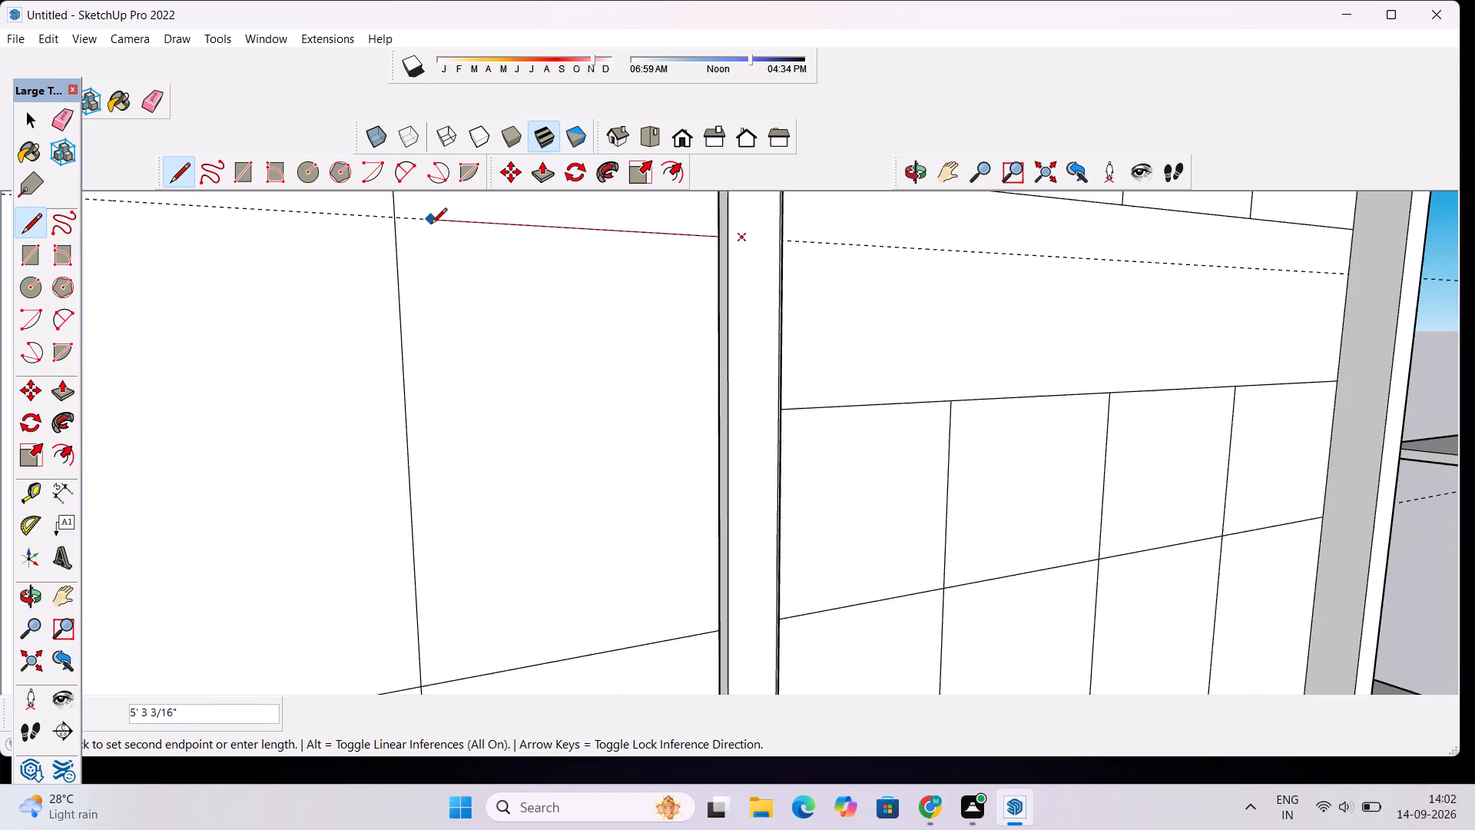
{"action": "scroll", "coordinate": [421, 221], "scroll_direction": "down", "scroll_amount": 9}
{"action": "scroll", "coordinate": [230, 235], "scroll_direction": "up", "scroll_amount": 4}
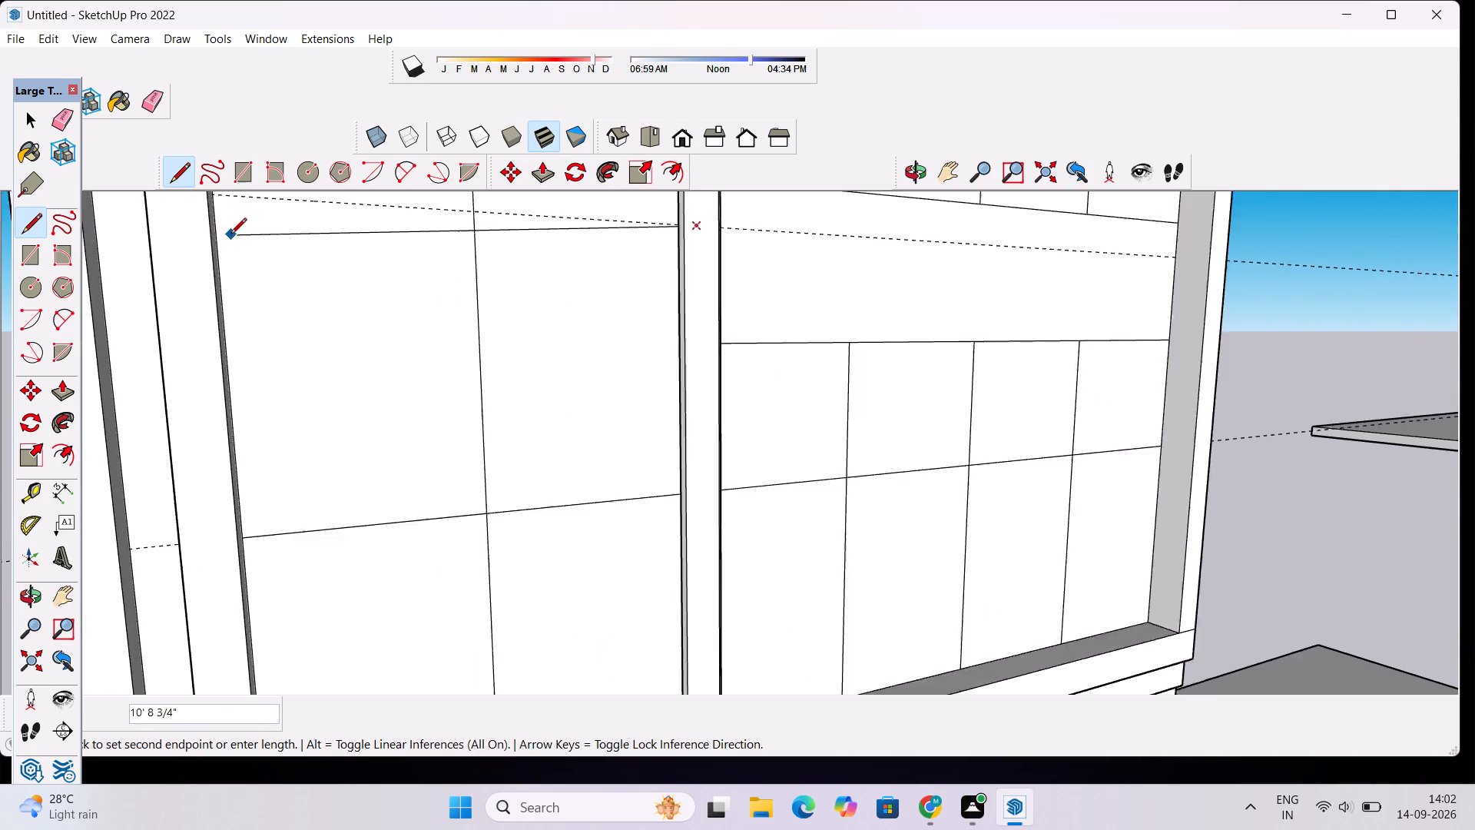
{"action": "scroll", "coordinate": [230, 235], "scroll_direction": "up", "scroll_amount": 1}
{"action": "scroll", "coordinate": [230, 235], "scroll_direction": "down", "scroll_amount": 5}
{"action": "scroll", "coordinate": [223, 204], "scroll_direction": "up", "scroll_amount": 7}
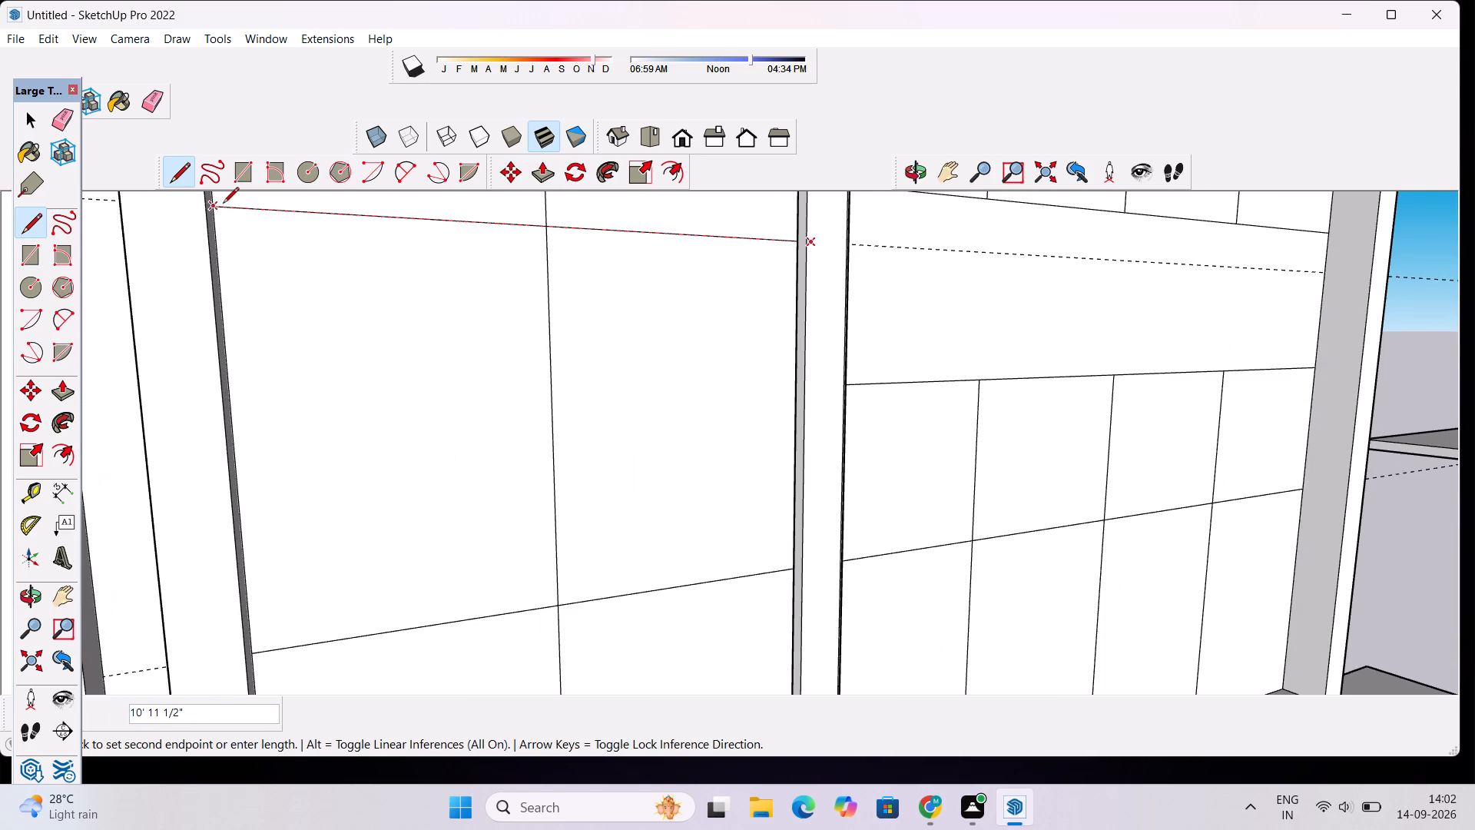
{"action": "left_click", "coordinate": [223, 204]}
{"action": "key", "text": "space"}
Erase all the horizontal guides crossing the facade and the vertical guide through the lower opening, working from the front view.
{"action": "left_click", "coordinate": [679, 131]}
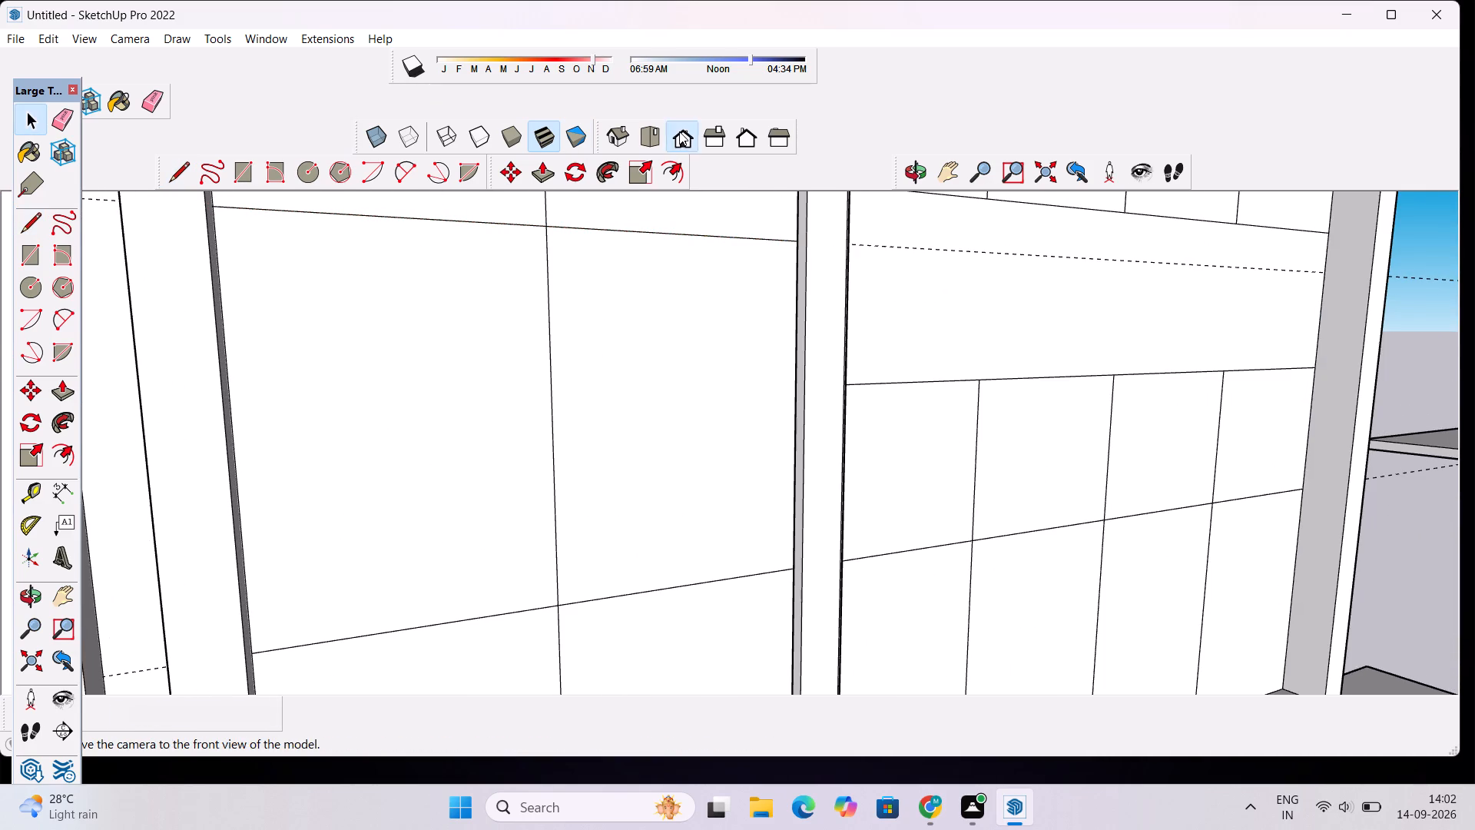
{"action": "scroll", "coordinate": [576, 287], "scroll_direction": "down", "scroll_amount": 6}
{"action": "scroll", "coordinate": [564, 282], "scroll_direction": "up", "scroll_amount": 1}
{"action": "scroll", "coordinate": [559, 278], "scroll_direction": "down", "scroll_amount": 11}
{"action": "scroll", "coordinate": [406, 261], "scroll_direction": "up", "scroll_amount": 1}
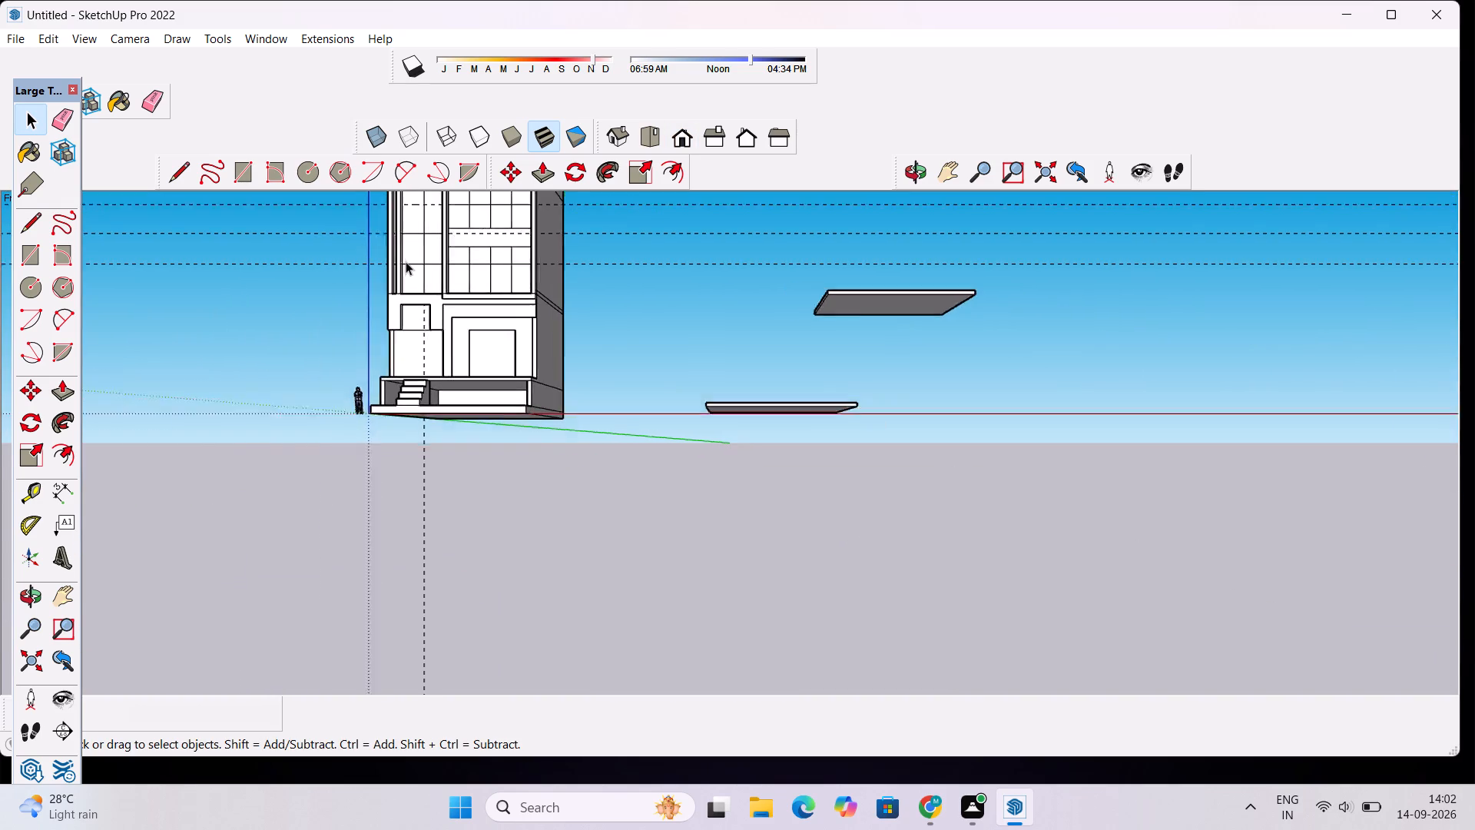
{"action": "scroll", "coordinate": [406, 261], "scroll_direction": "up", "scroll_amount": 3}
{"action": "key", "text": "e"}
{"action": "left_click_drag", "start_coordinate": [272, 211], "coordinate": [273, 246]}
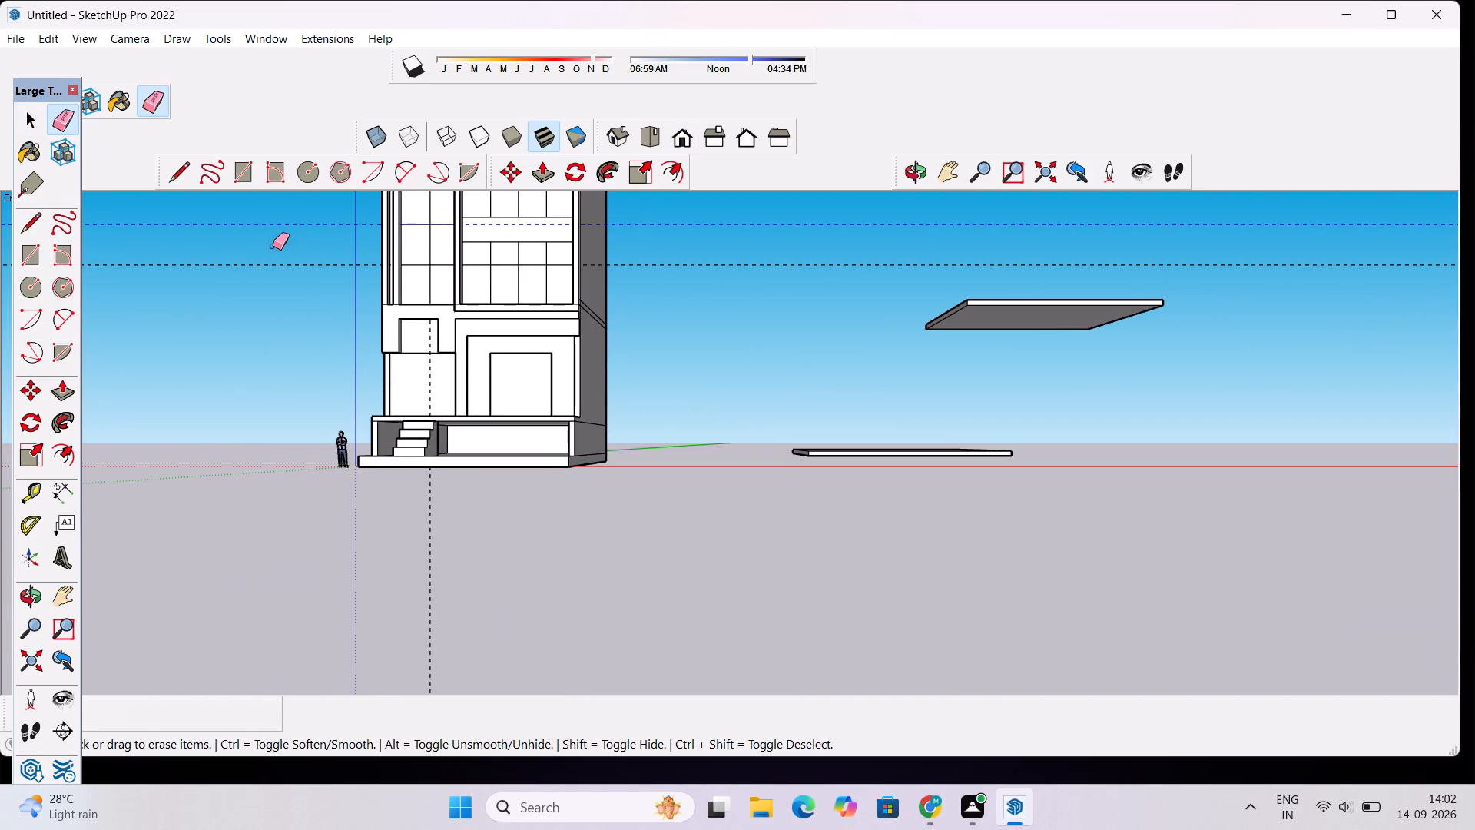
{"action": "left_click_drag", "start_coordinate": [273, 246], "coordinate": [278, 265]}
{"action": "left_click_drag", "start_coordinate": [385, 473], "coordinate": [503, 532]}
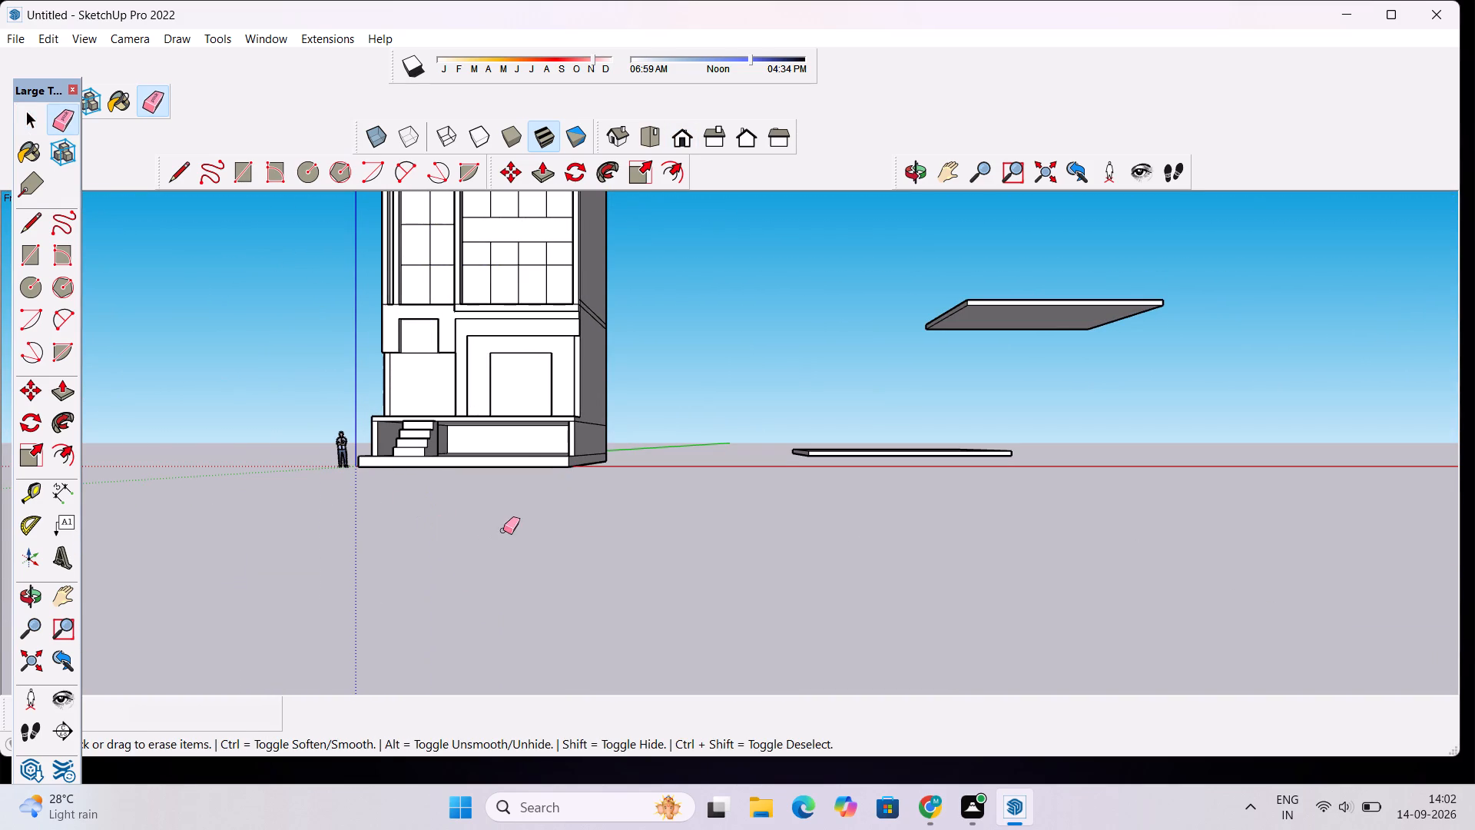
{"action": "scroll", "coordinate": [805, 146], "scroll_direction": "down", "scroll_amount": 5}
{"action": "scroll", "coordinate": [658, 320], "scroll_direction": "down", "scroll_amount": 9}
{"action": "left_click_drag", "start_coordinate": [408, 229], "coordinate": [412, 254]}
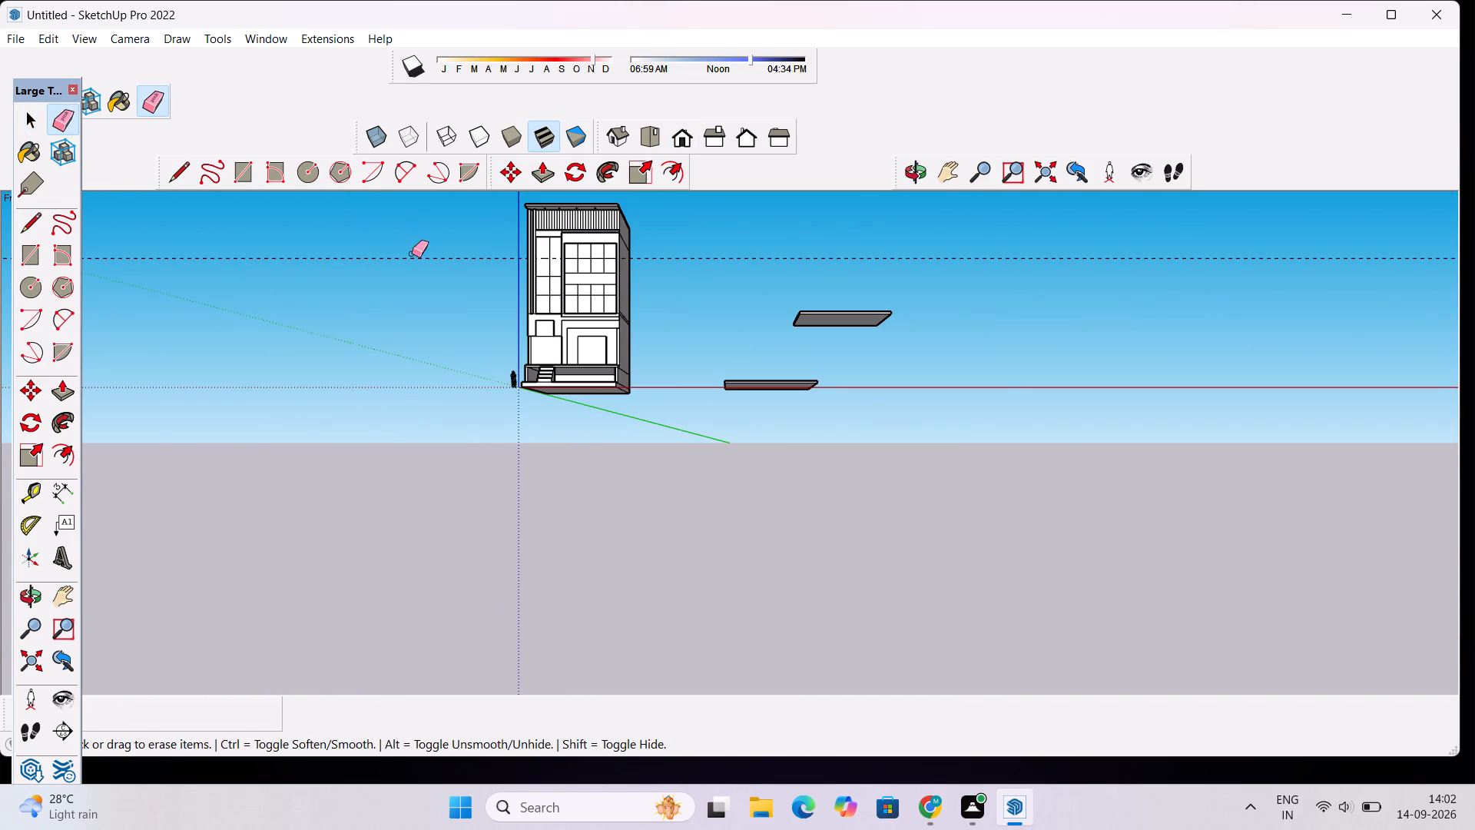
{"action": "left_click_drag", "start_coordinate": [412, 254], "coordinate": [413, 267]}
Examine the panel divisions of the narrow and large upper bays from the front and from an angle.
{"action": "scroll", "coordinate": [508, 190], "scroll_direction": "up", "scroll_amount": 4}
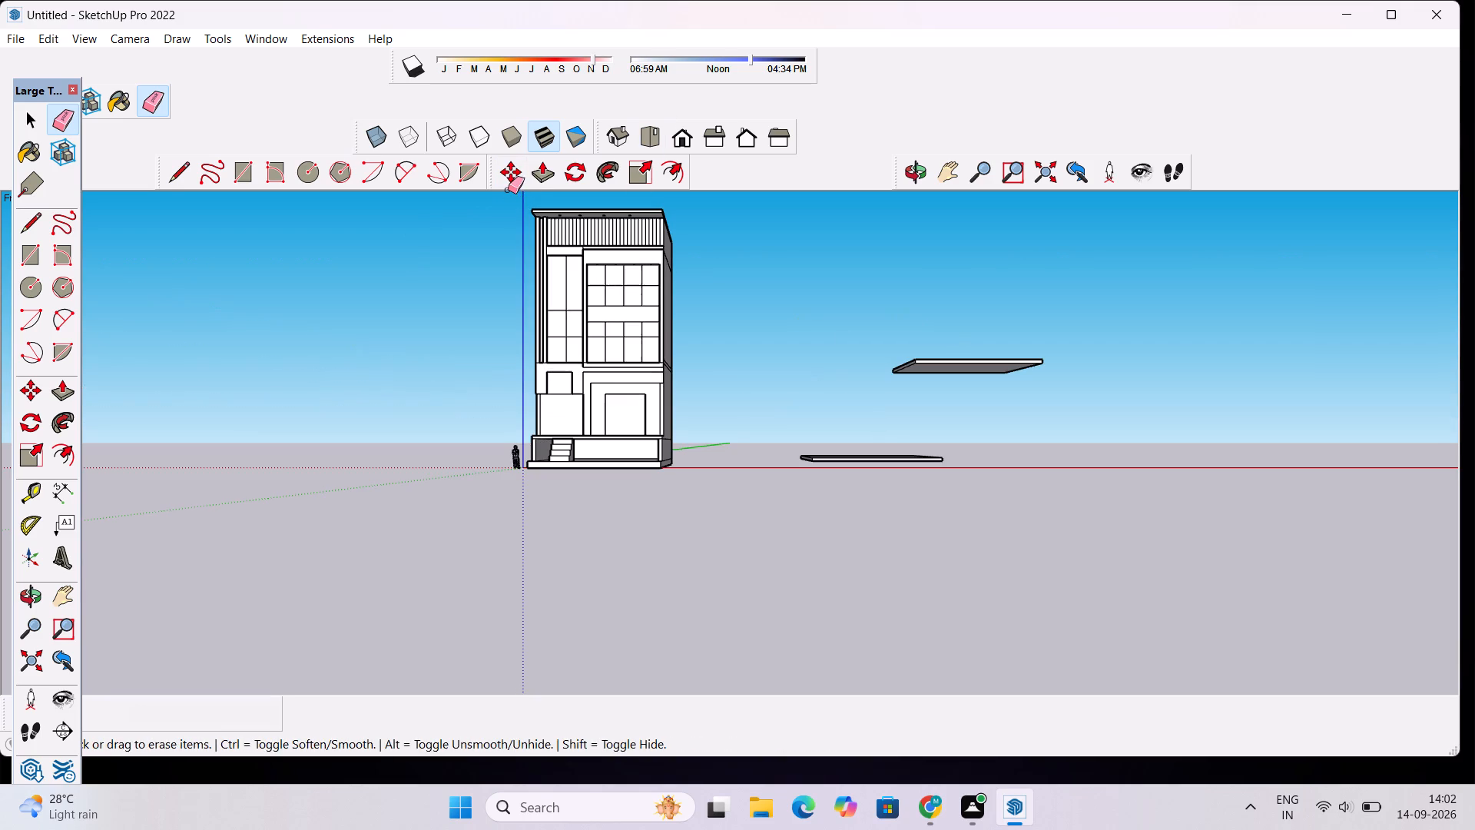
{"action": "scroll", "coordinate": [519, 181], "scroll_direction": "up", "scroll_amount": 4}
{"action": "scroll", "coordinate": [613, 186], "scroll_direction": "up", "scroll_amount": 11}
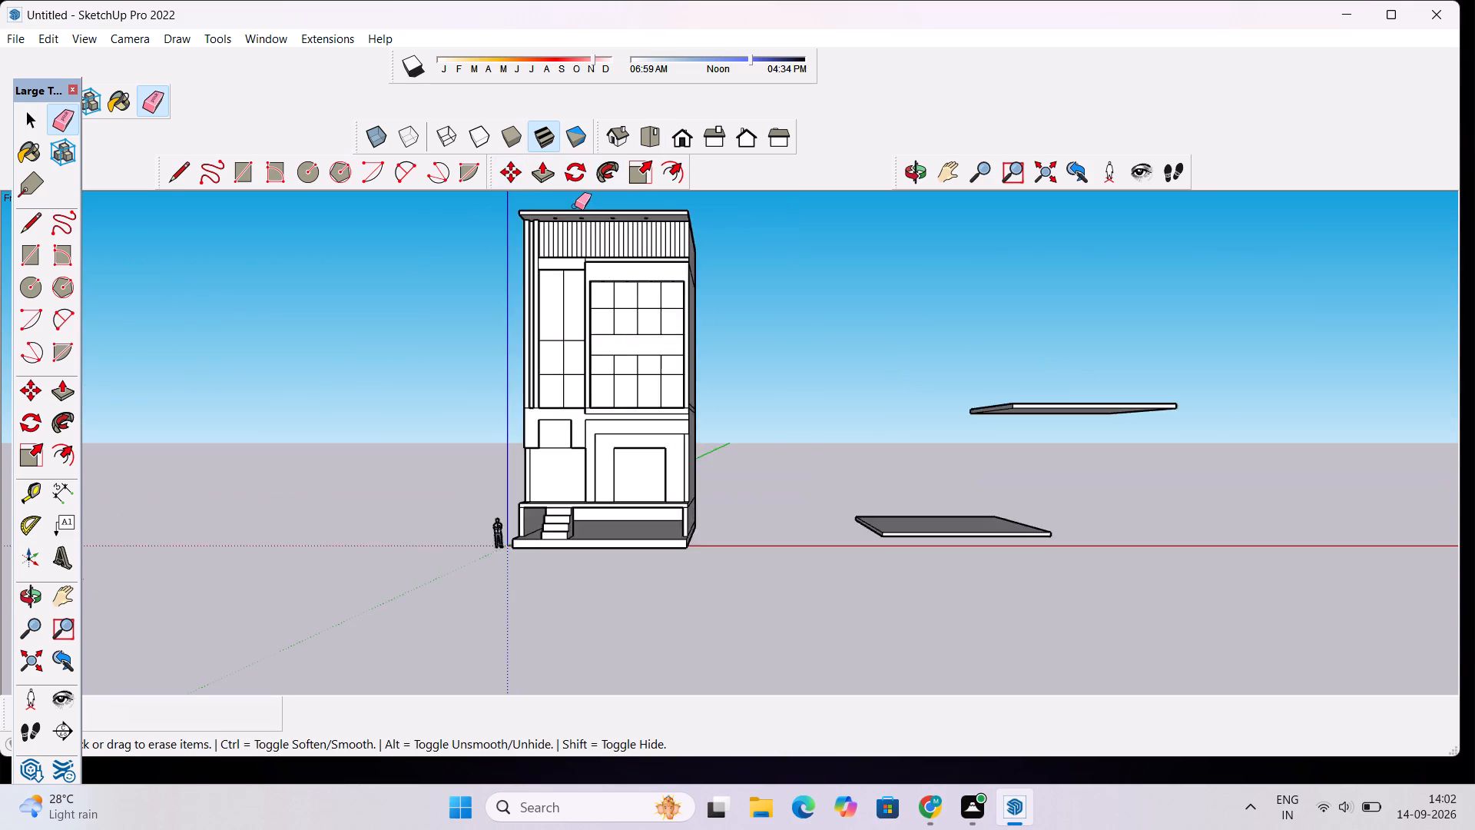
{"action": "scroll", "coordinate": [575, 206], "scroll_direction": "up", "scroll_amount": 10}
{"action": "scroll", "coordinate": [554, 530], "scroll_direction": "down", "scroll_amount": 3}
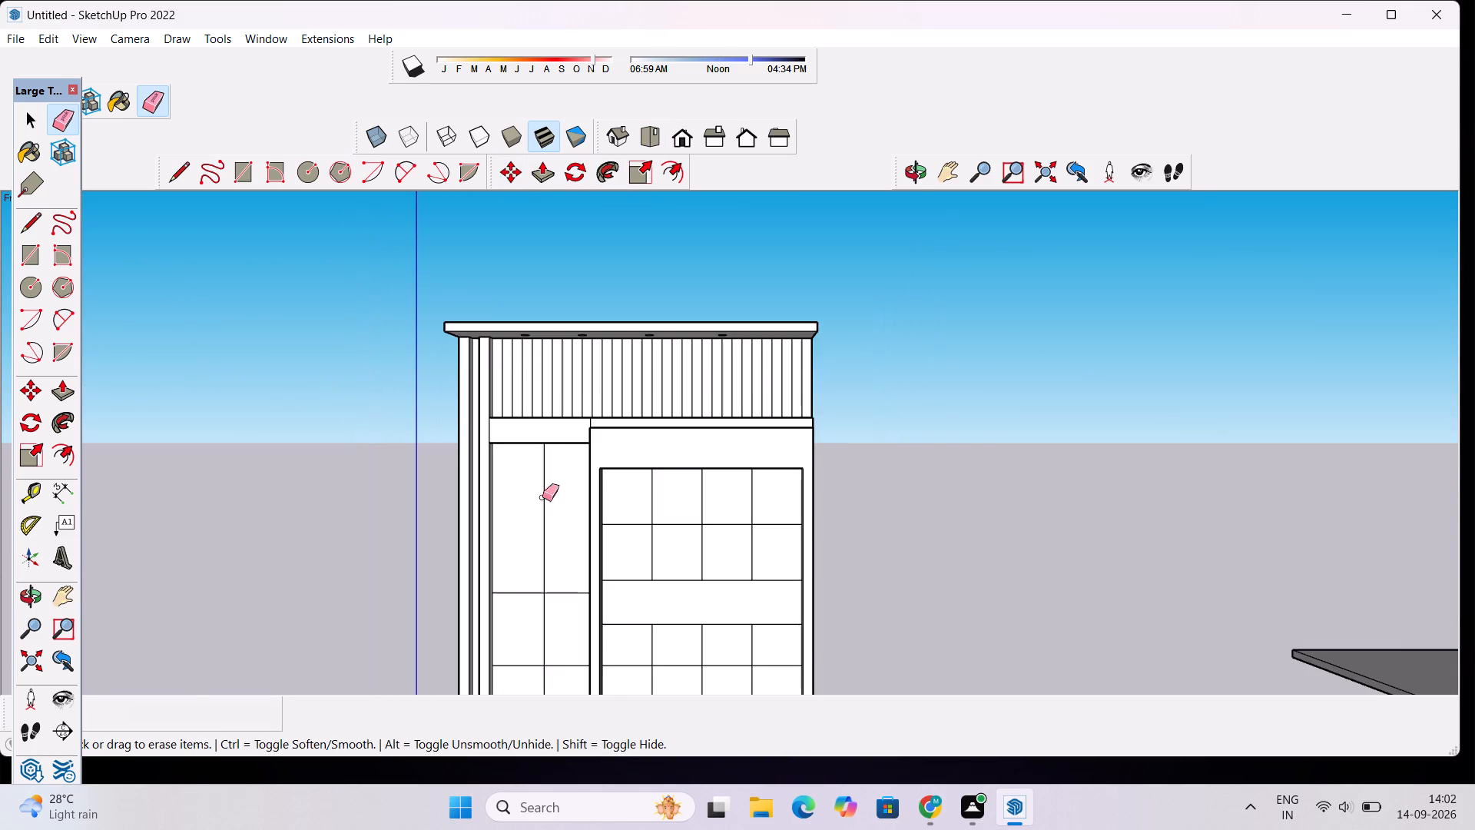
{"action": "scroll", "coordinate": [542, 497], "scroll_direction": "down", "scroll_amount": 8}
{"action": "scroll", "coordinate": [555, 532], "scroll_direction": "up", "scroll_amount": 10}
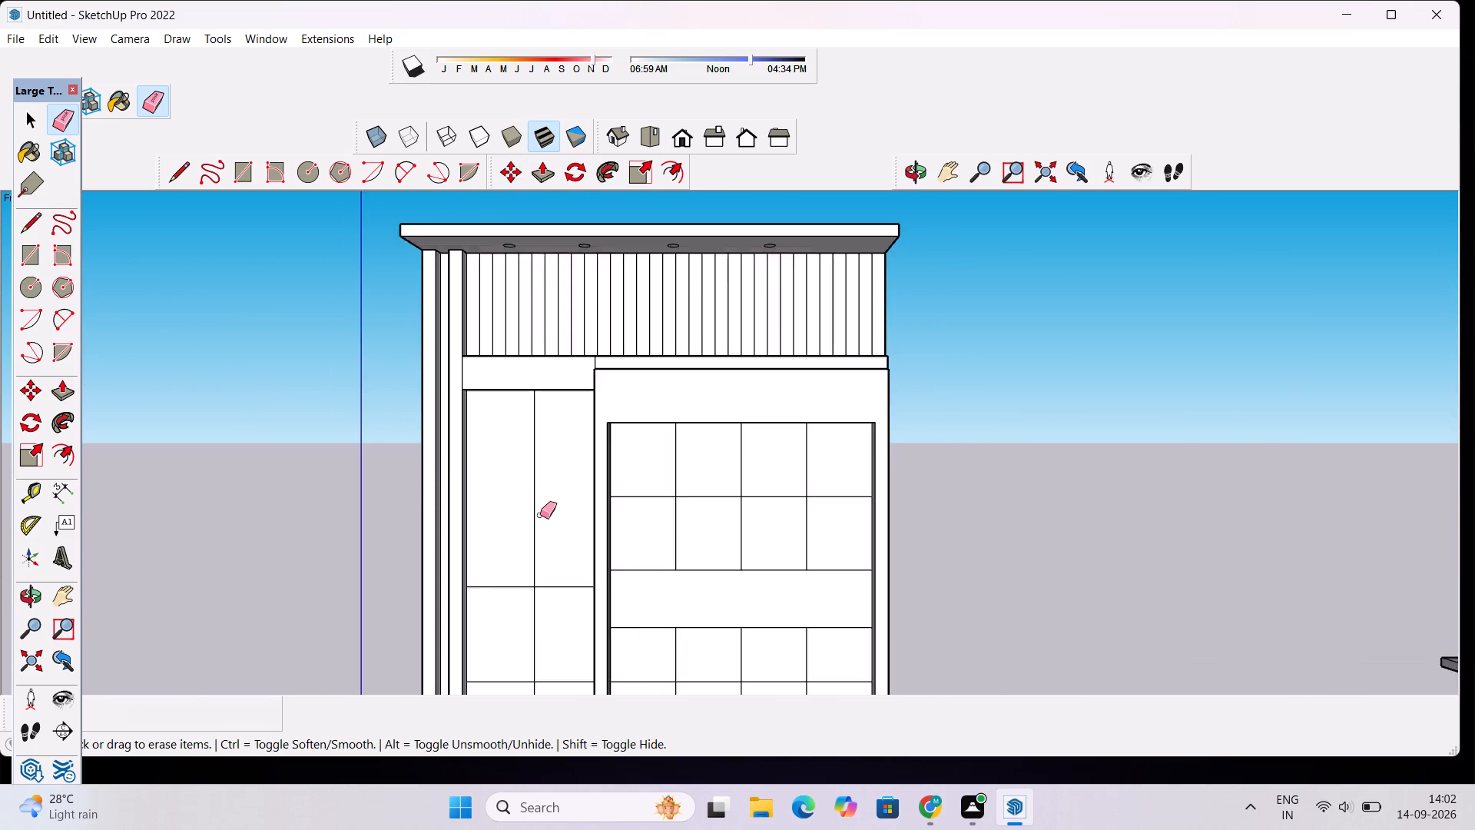
{"action": "scroll", "coordinate": [540, 515], "scroll_direction": "up", "scroll_amount": 3}
{"action": "scroll", "coordinate": [552, 448], "scroll_direction": "up", "scroll_amount": 3}
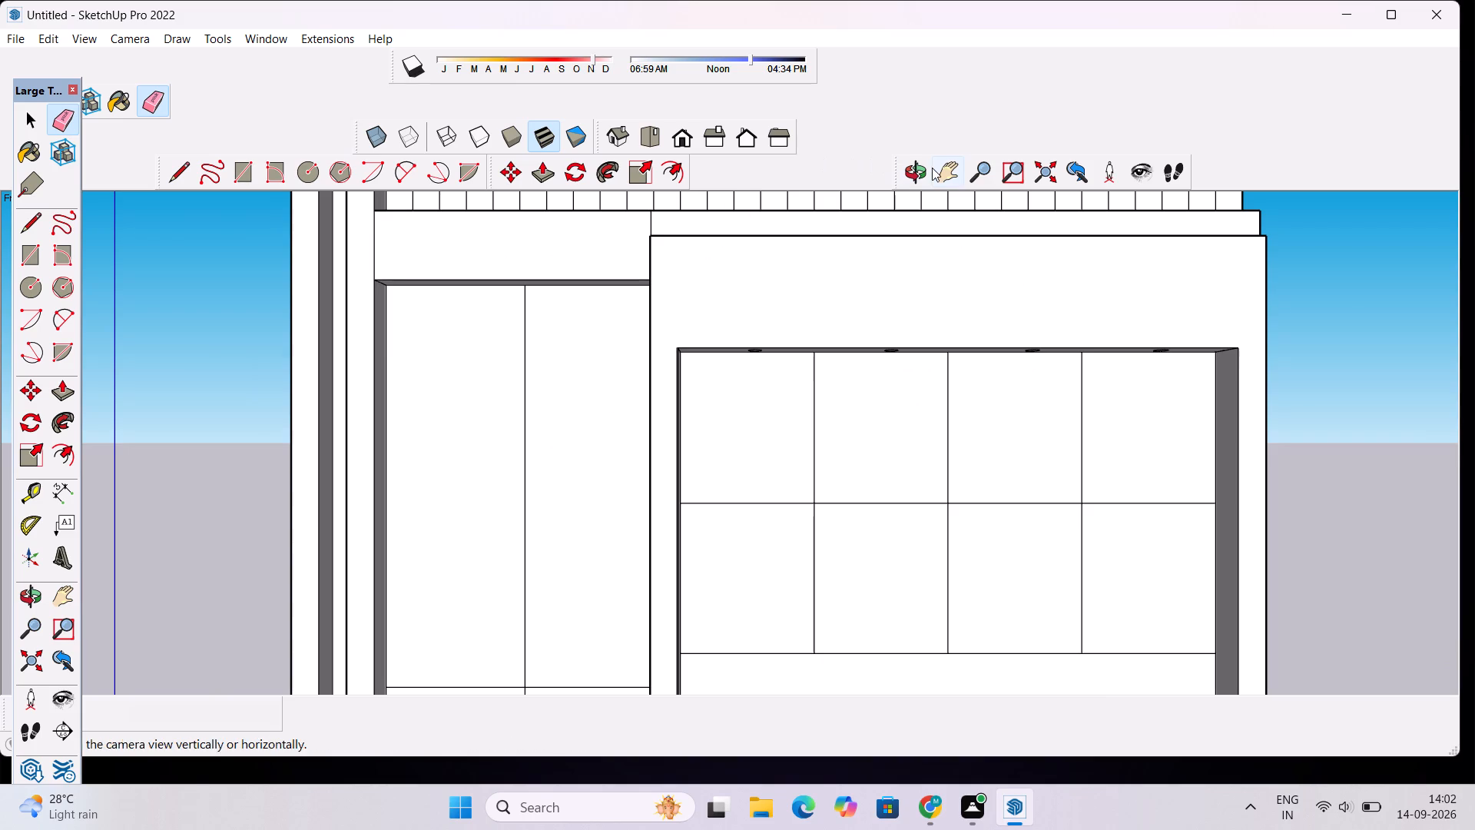
{"action": "left_click", "coordinate": [915, 176]}
{"action": "left_click_drag", "start_coordinate": [652, 338], "coordinate": [883, 336]}
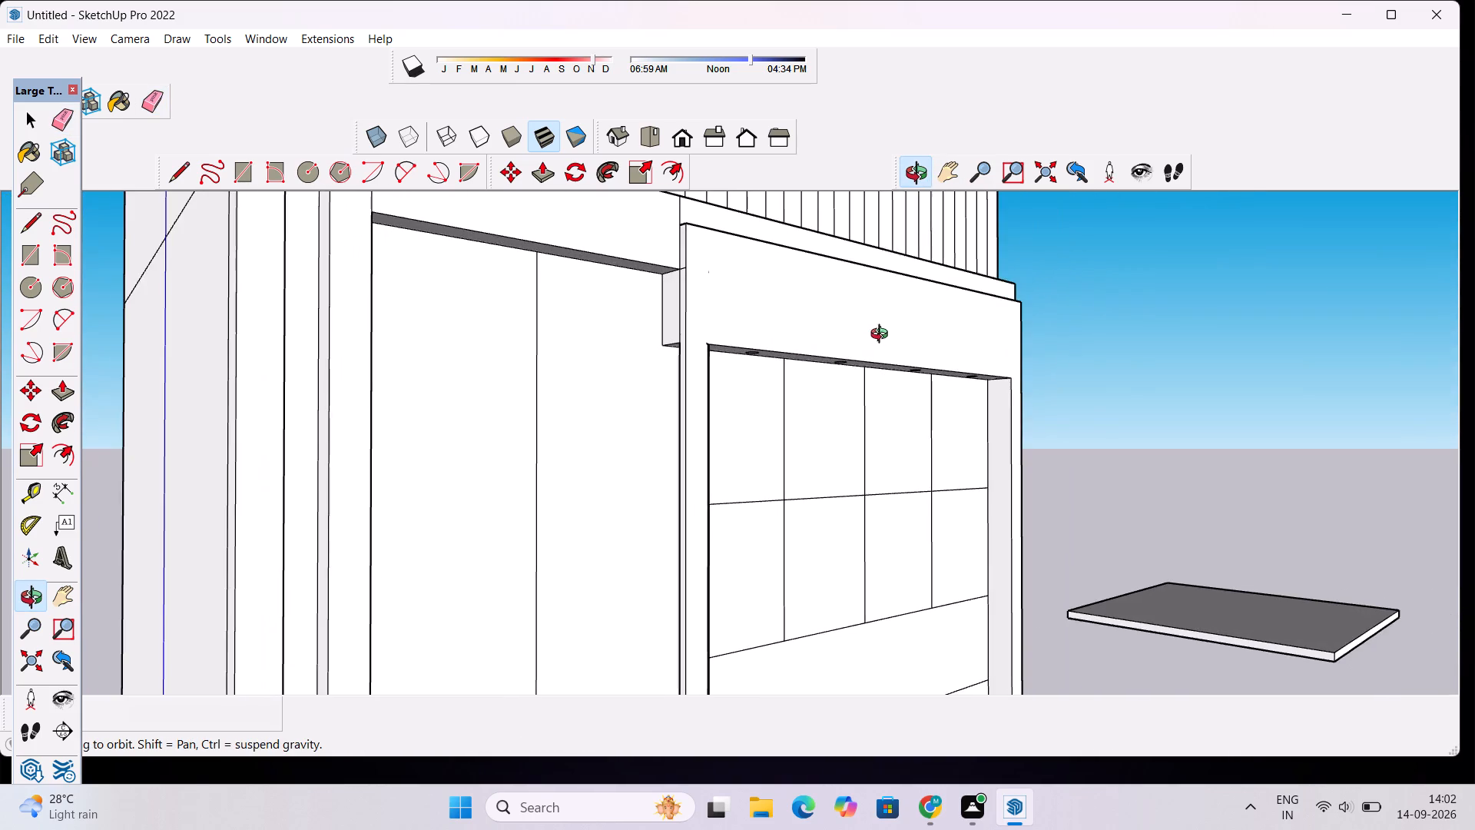
{"action": "left_click_drag", "start_coordinate": [883, 336], "coordinate": [770, 353]}
{"action": "scroll", "coordinate": [608, 327], "scroll_direction": "down", "scroll_amount": 5}
{"action": "left_click_drag", "start_coordinate": [681, 412], "coordinate": [496, 473]}
{"action": "scroll", "coordinate": [492, 470], "scroll_direction": "down", "scroll_amount": 1}
{"action": "left_click_drag", "start_coordinate": [492, 470], "coordinate": [532, 379], "text": "shift"}
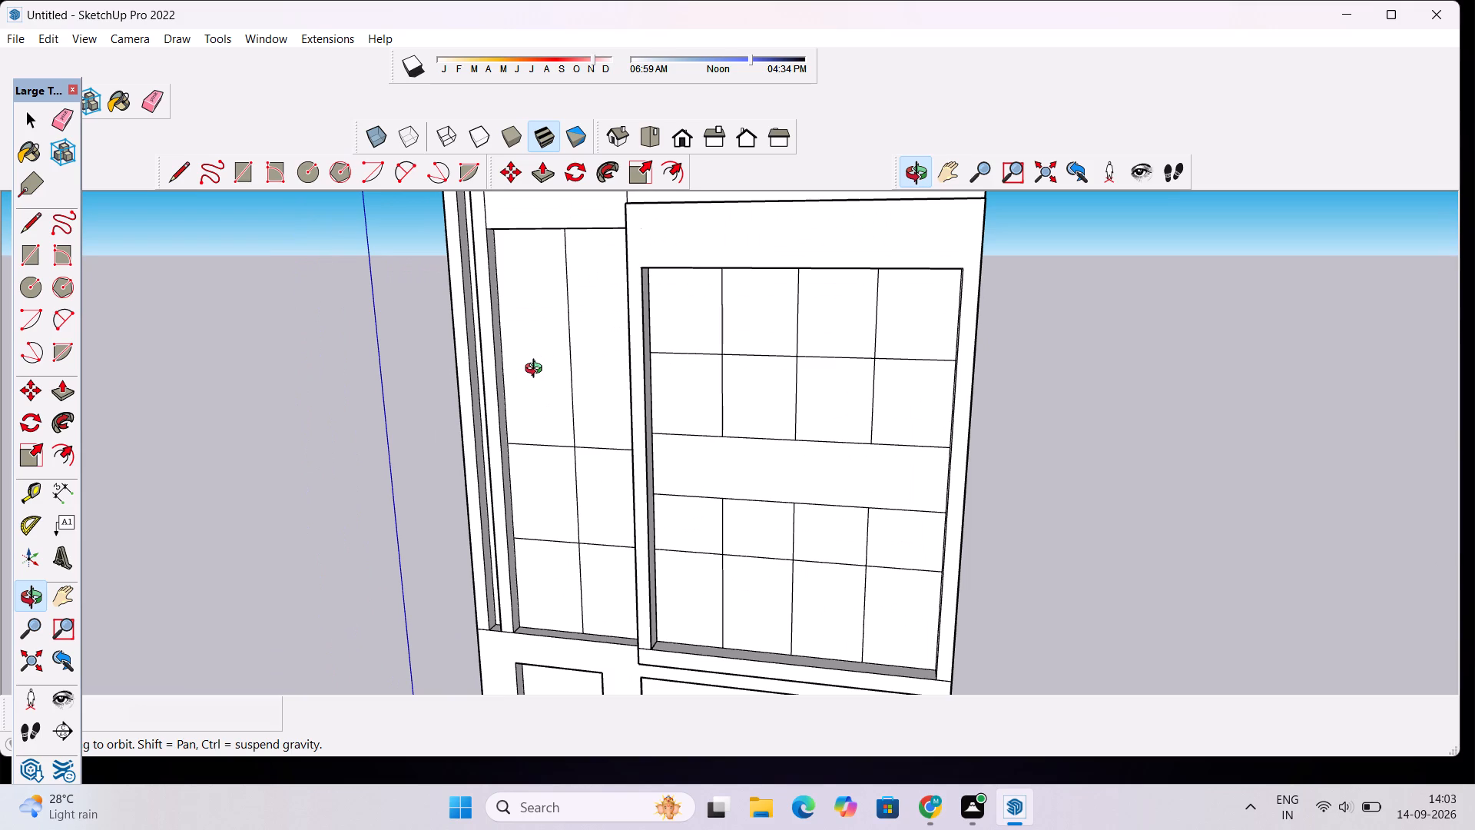
Place a horizontal guide about 6' 11" above the narrow upper bay's upper horizontal line, and a second guide about 3' 6" above it.
{"action": "key", "text": "t"}
{"action": "scroll", "coordinate": [527, 282], "scroll_direction": "up", "scroll_amount": 3}
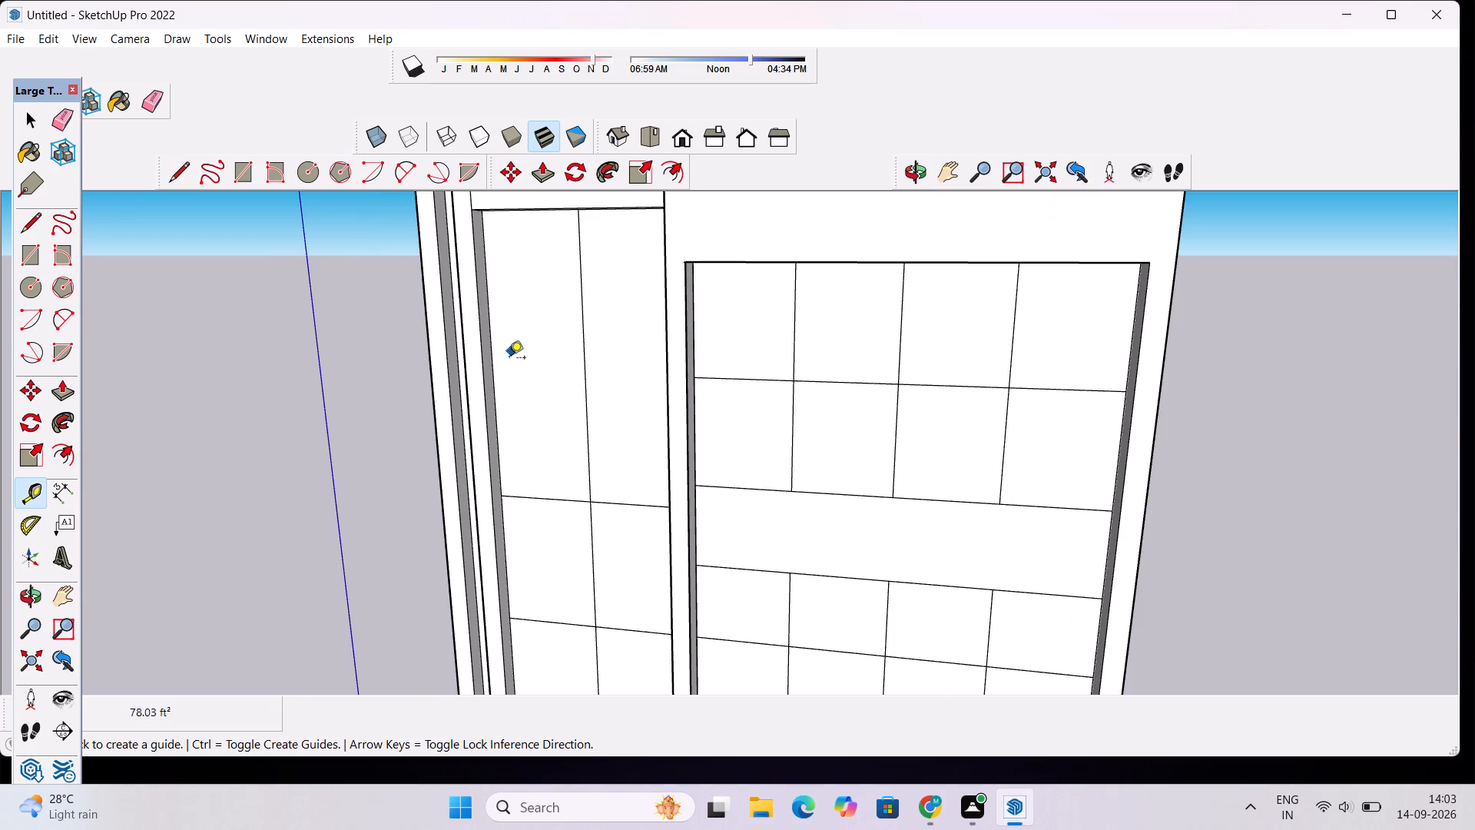
{"action": "left_click", "coordinate": [565, 501]}
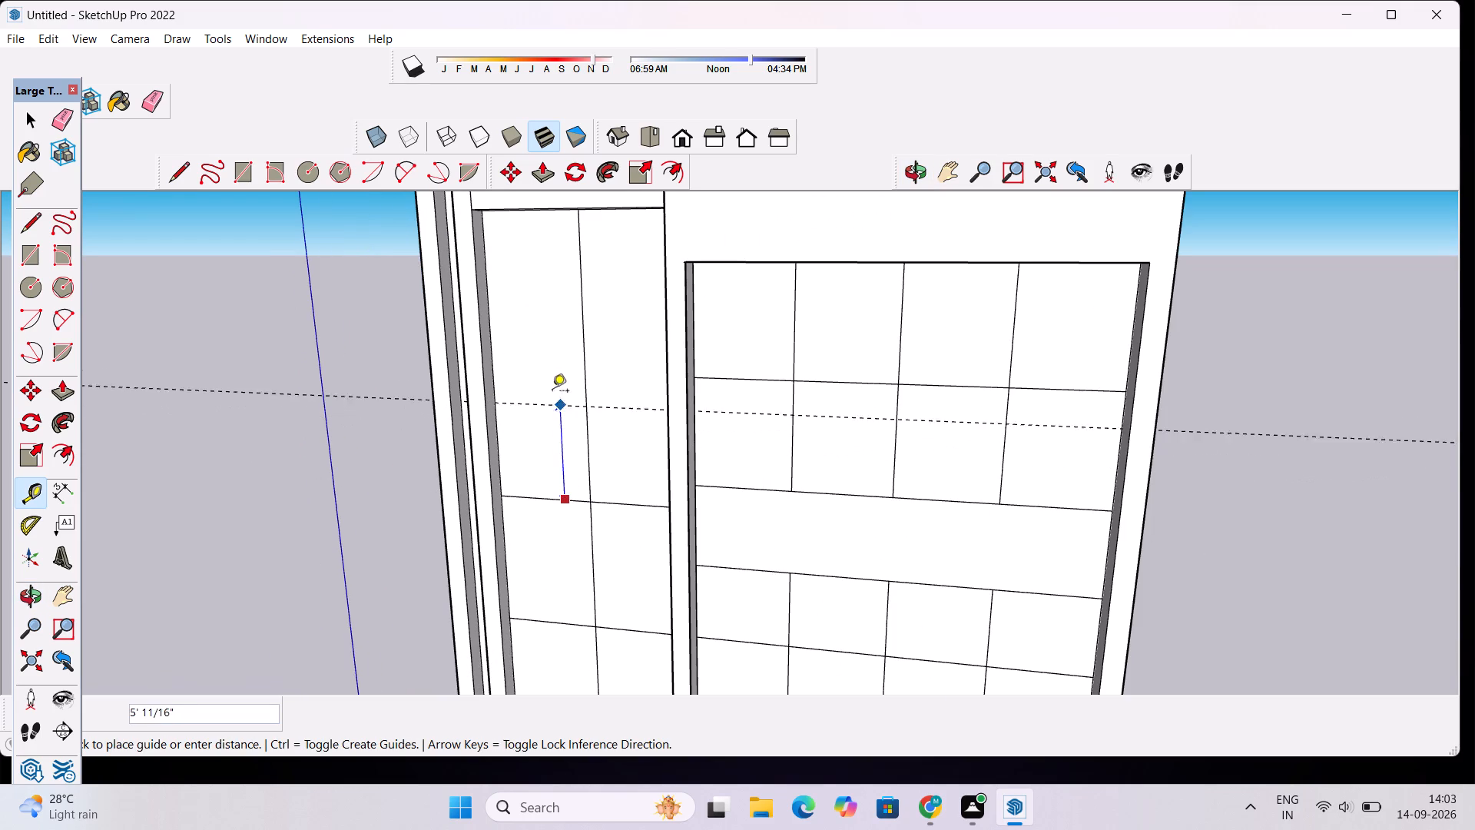
{"action": "left_click", "coordinate": [551, 373]}
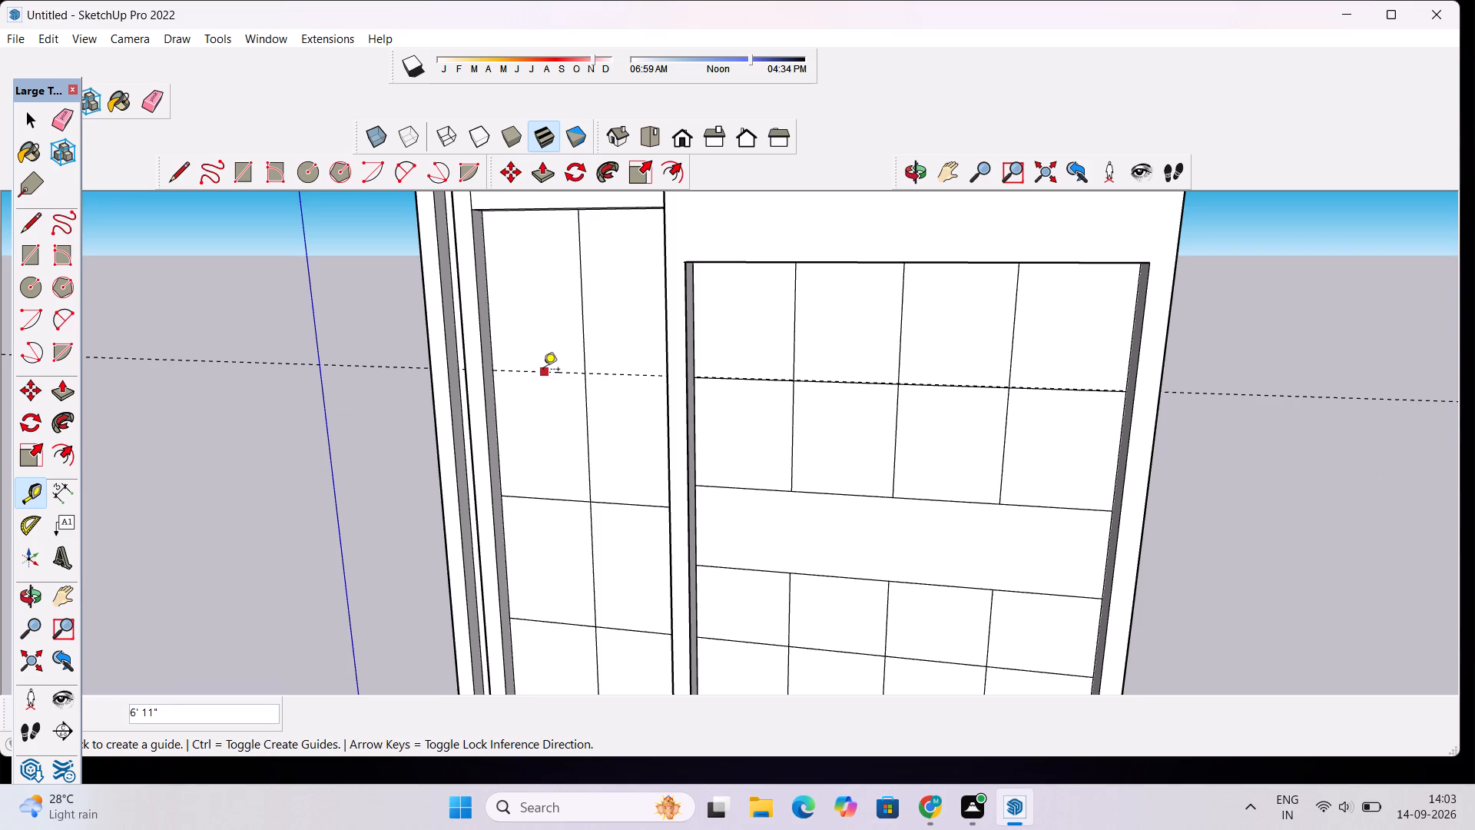
{"action": "scroll", "coordinate": [541, 363], "scroll_direction": "down", "scroll_amount": 5}
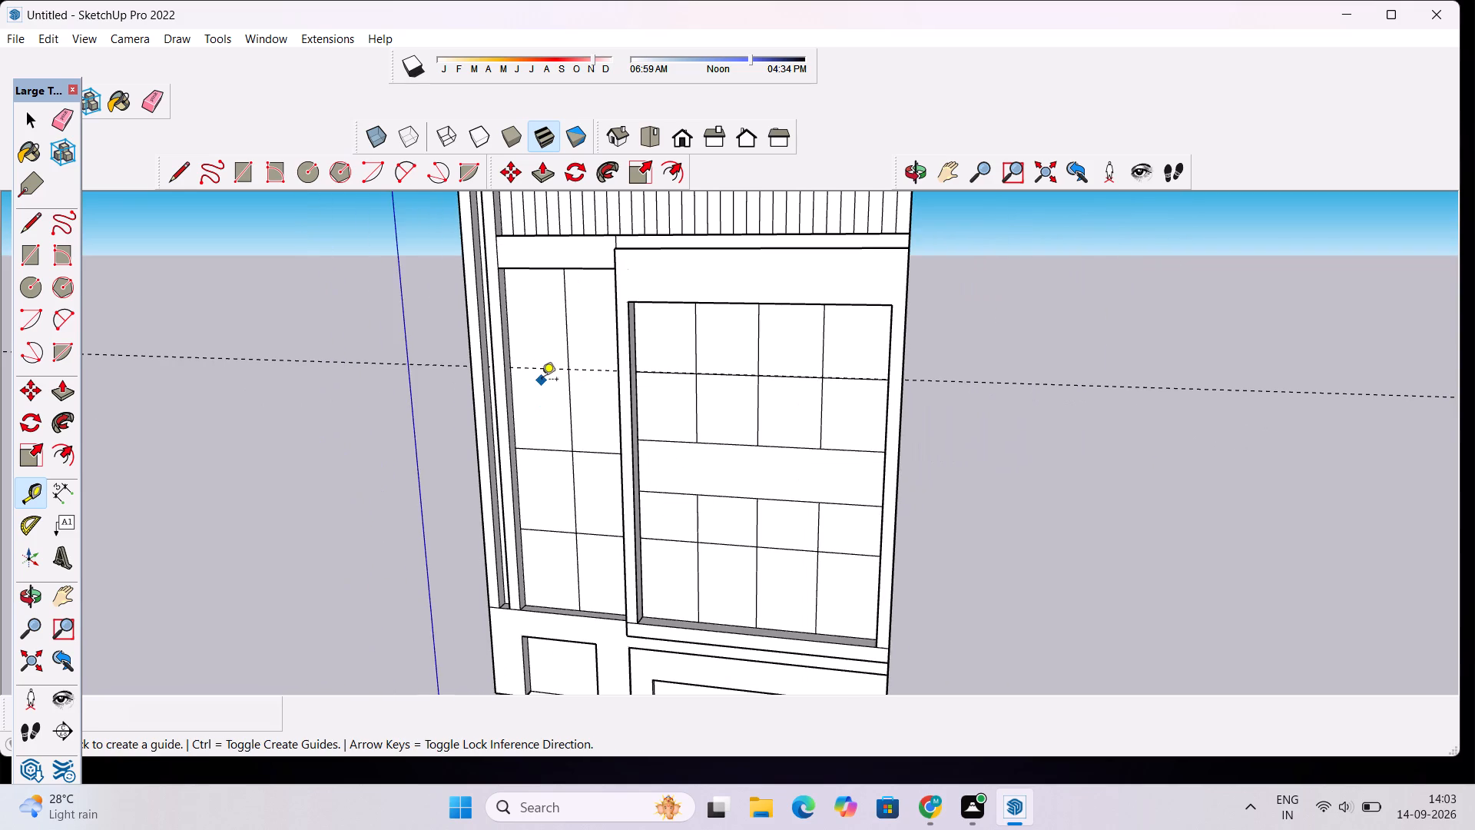
{"action": "left_click", "coordinate": [542, 370]}
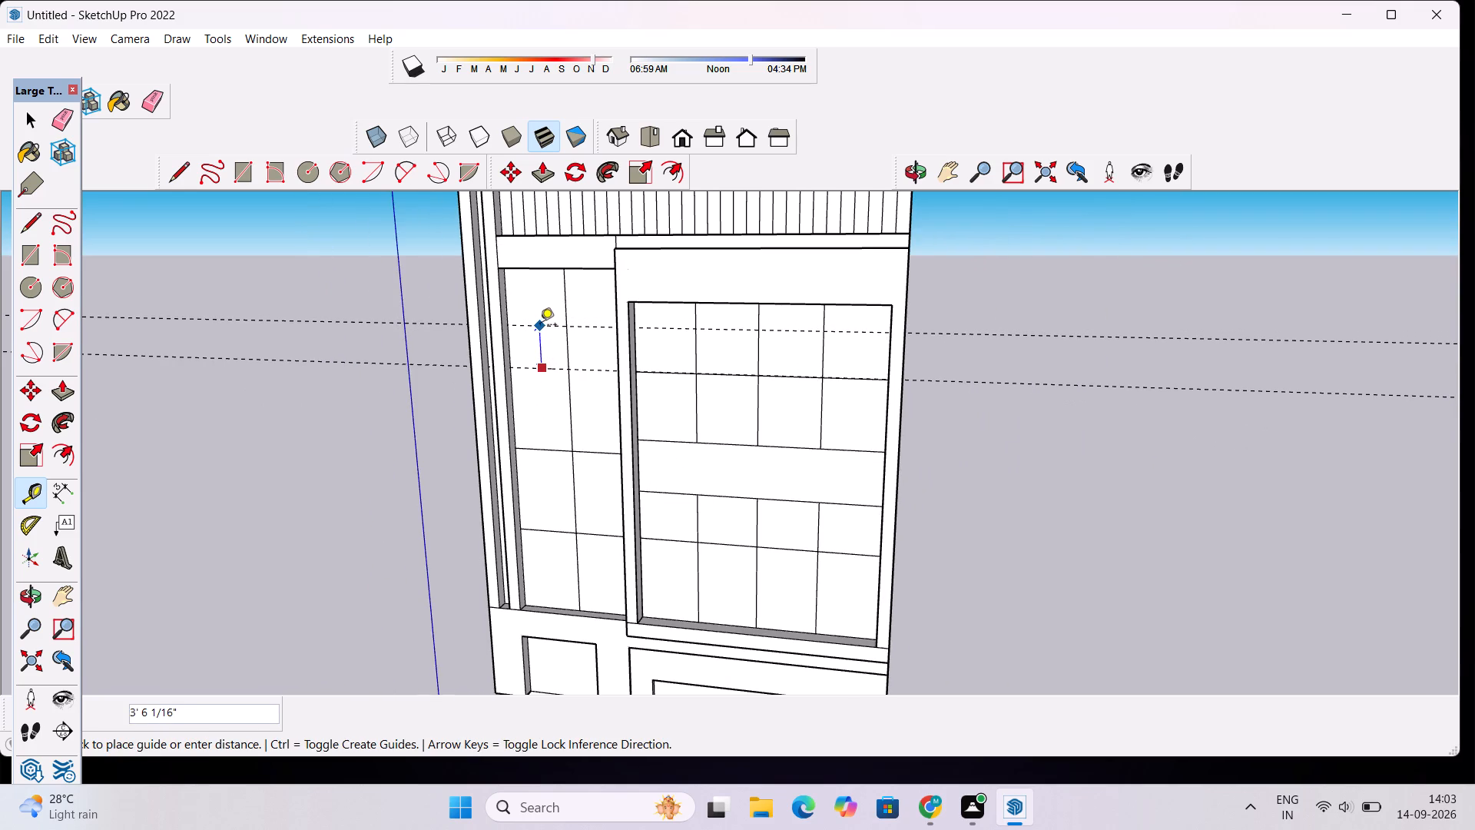
{"action": "left_click", "coordinate": [540, 329]}
{"action": "key", "text": "space"}
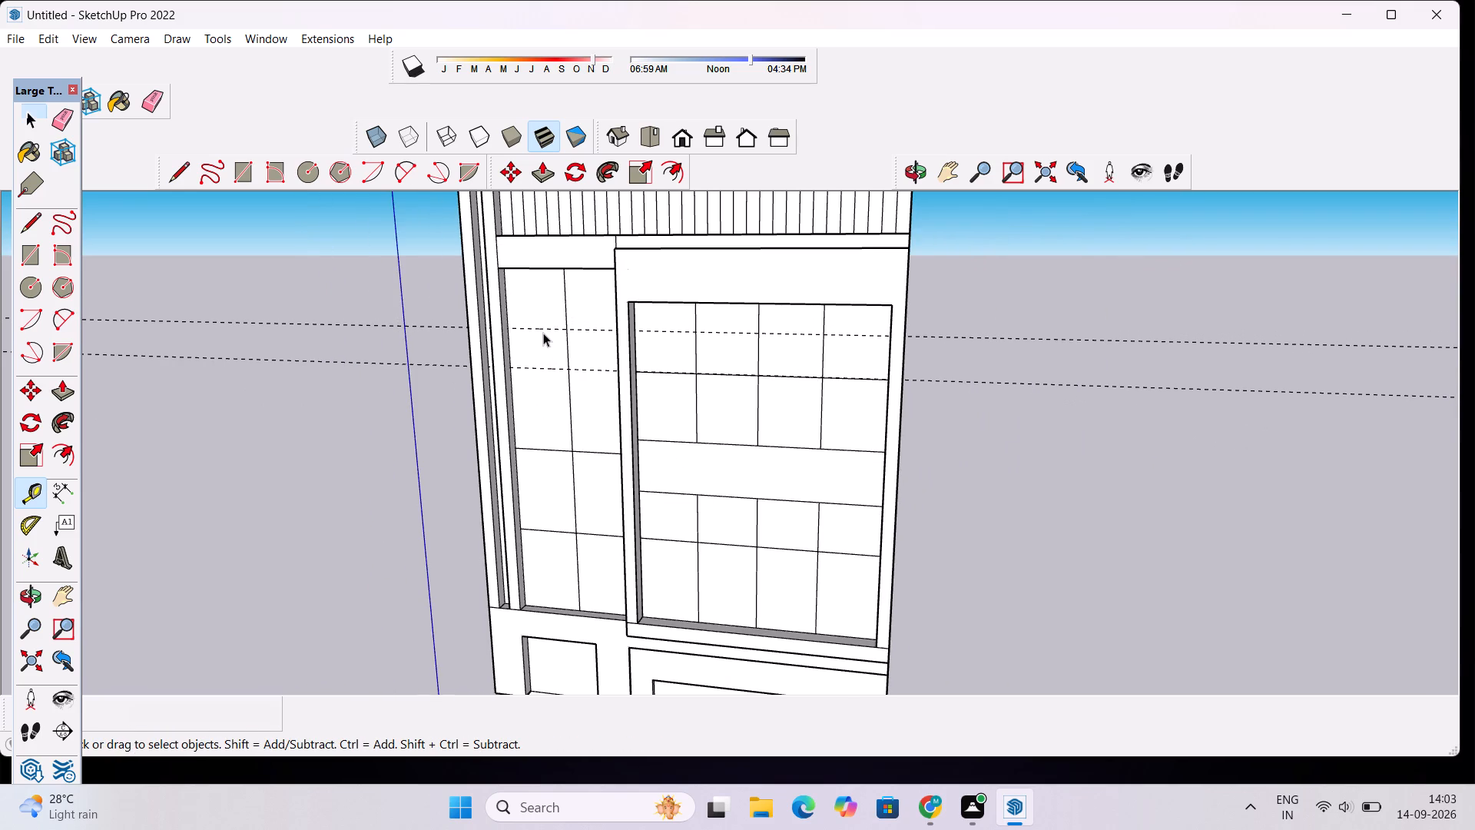
Replace the lower guide across the narrow upper bay with one about 5' below the upper guide.
{"action": "key", "text": "e"}
{"action": "left_click_drag", "start_coordinate": [528, 364], "coordinate": [532, 377]}
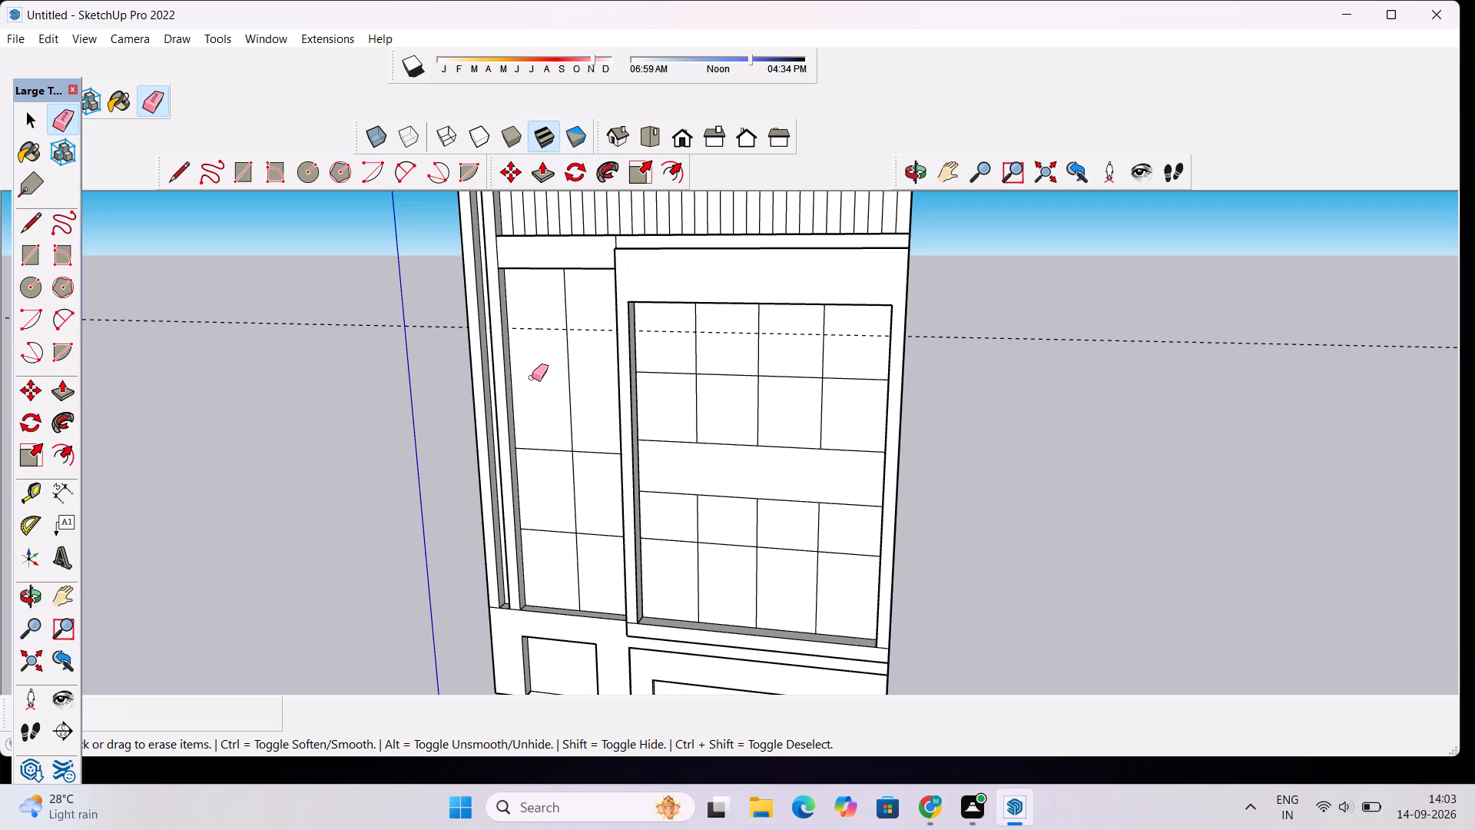
{"action": "key", "text": "t"}
{"action": "left_click", "coordinate": [532, 331]}
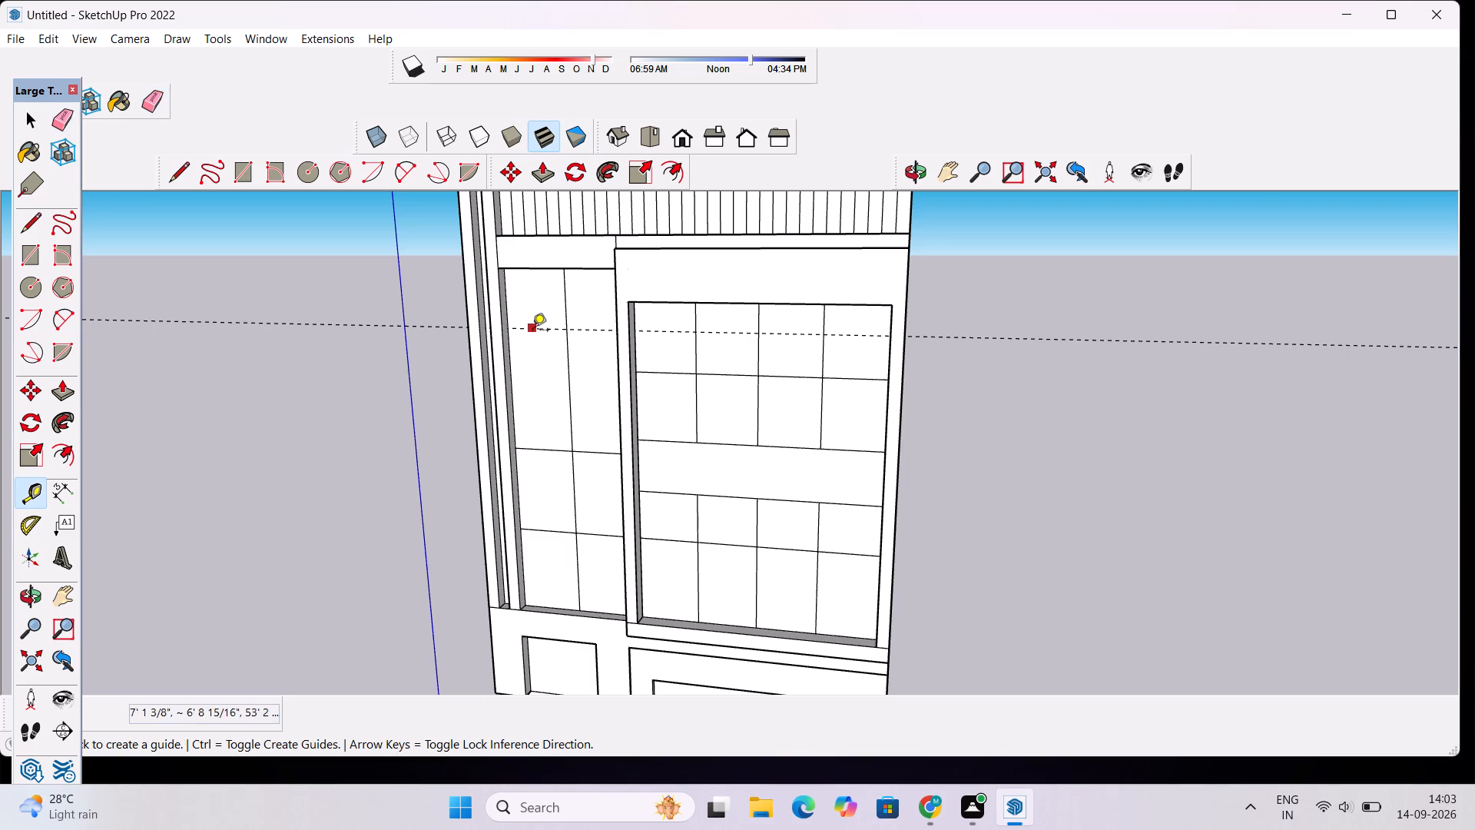
{"action": "left_click", "coordinate": [542, 389]}
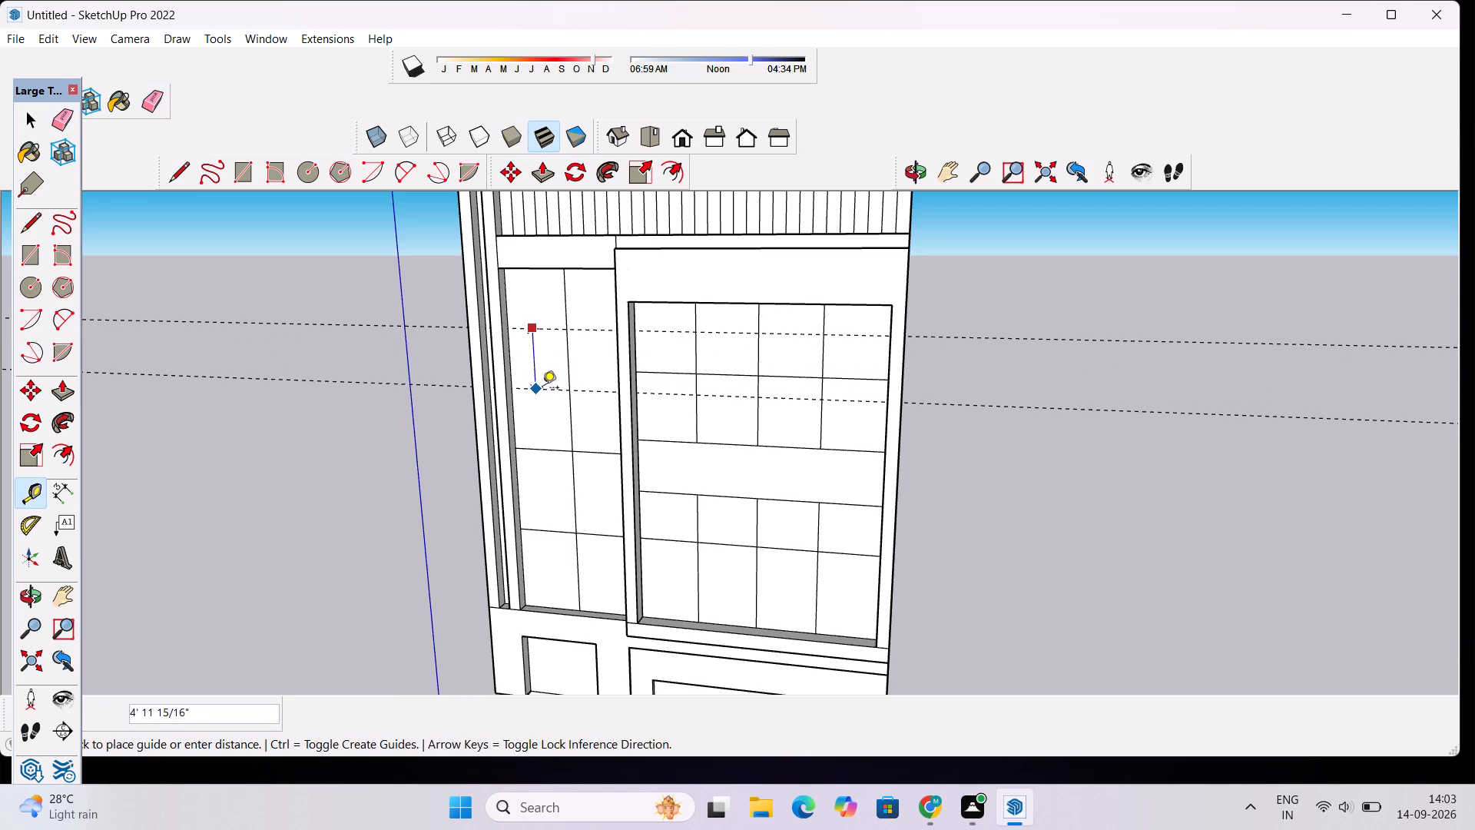
{"action": "key", "text": "space"}
Draw a horizontal line along the upper guide across the full width of the narrow upper bay.
{"action": "type", "text": "l"}
{"action": "scroll", "coordinate": [529, 340], "scroll_direction": "up", "scroll_amount": 3}
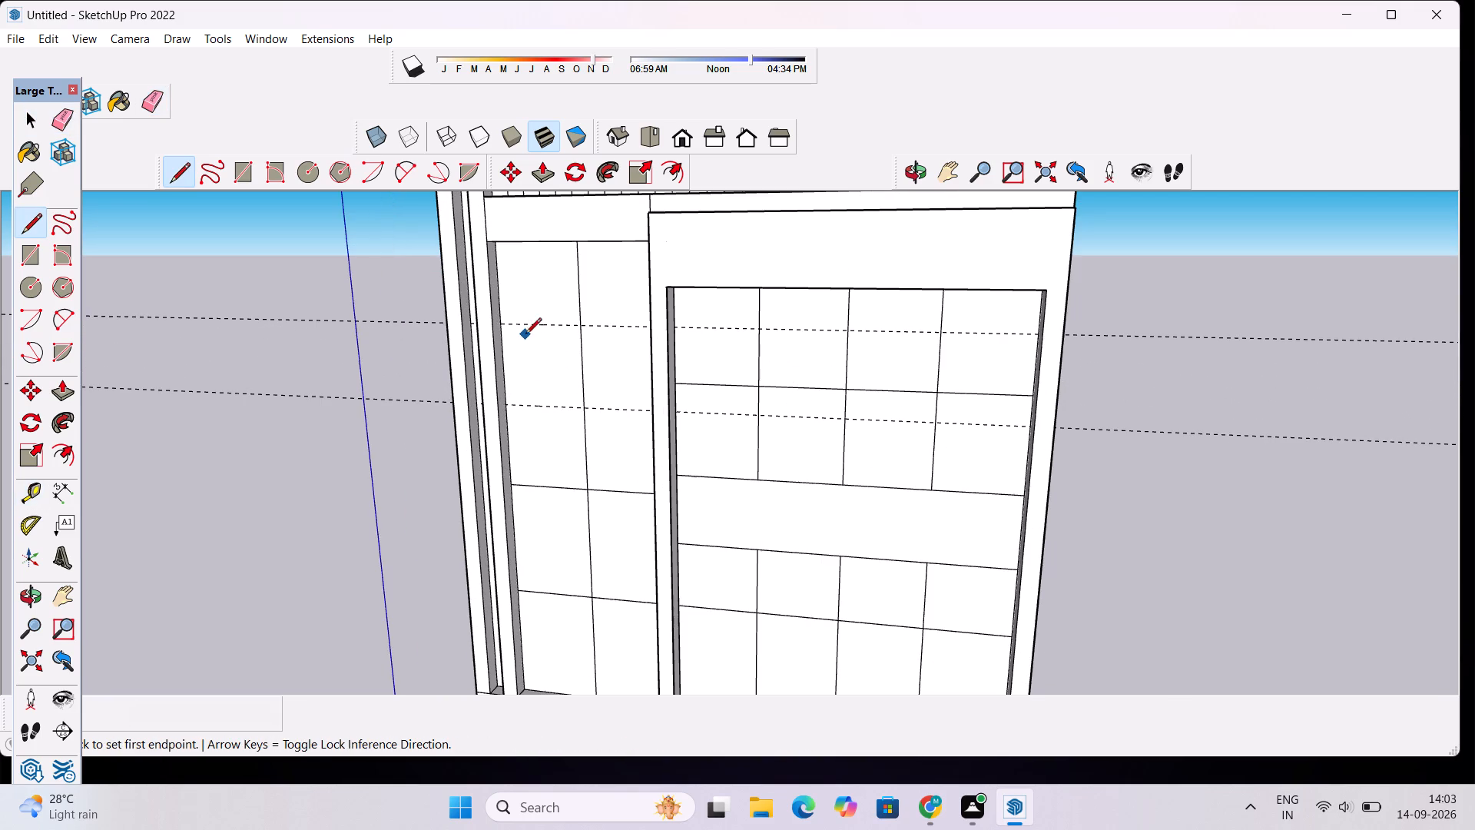
{"action": "left_click", "coordinate": [505, 326]}
{"action": "scroll", "coordinate": [636, 325], "scroll_direction": "up", "scroll_amount": 5}
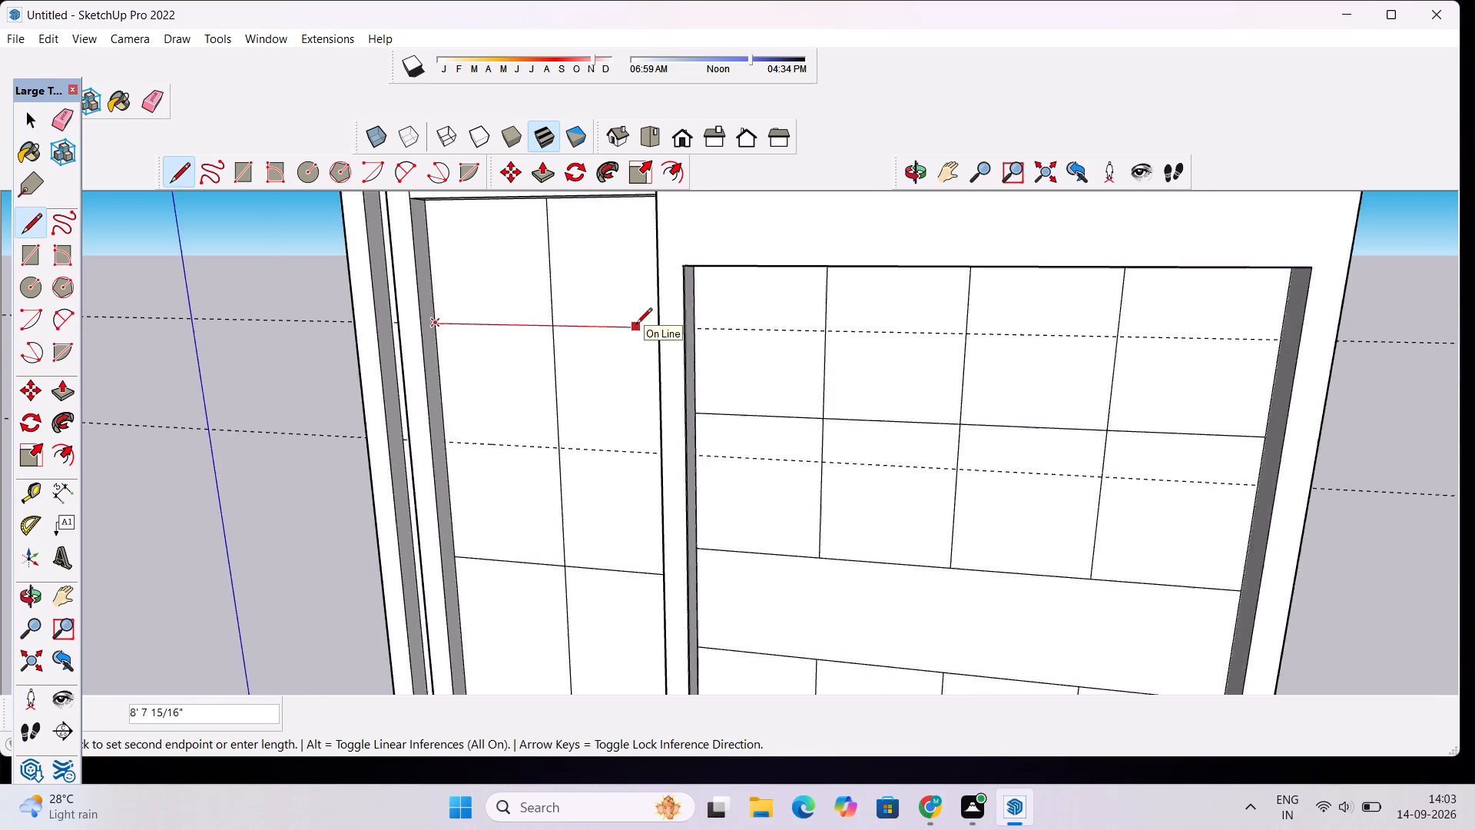
{"action": "scroll", "coordinate": [636, 325], "scroll_direction": "up", "scroll_amount": 18}
{"action": "scroll", "coordinate": [636, 325], "scroll_direction": "up", "scroll_amount": 8}
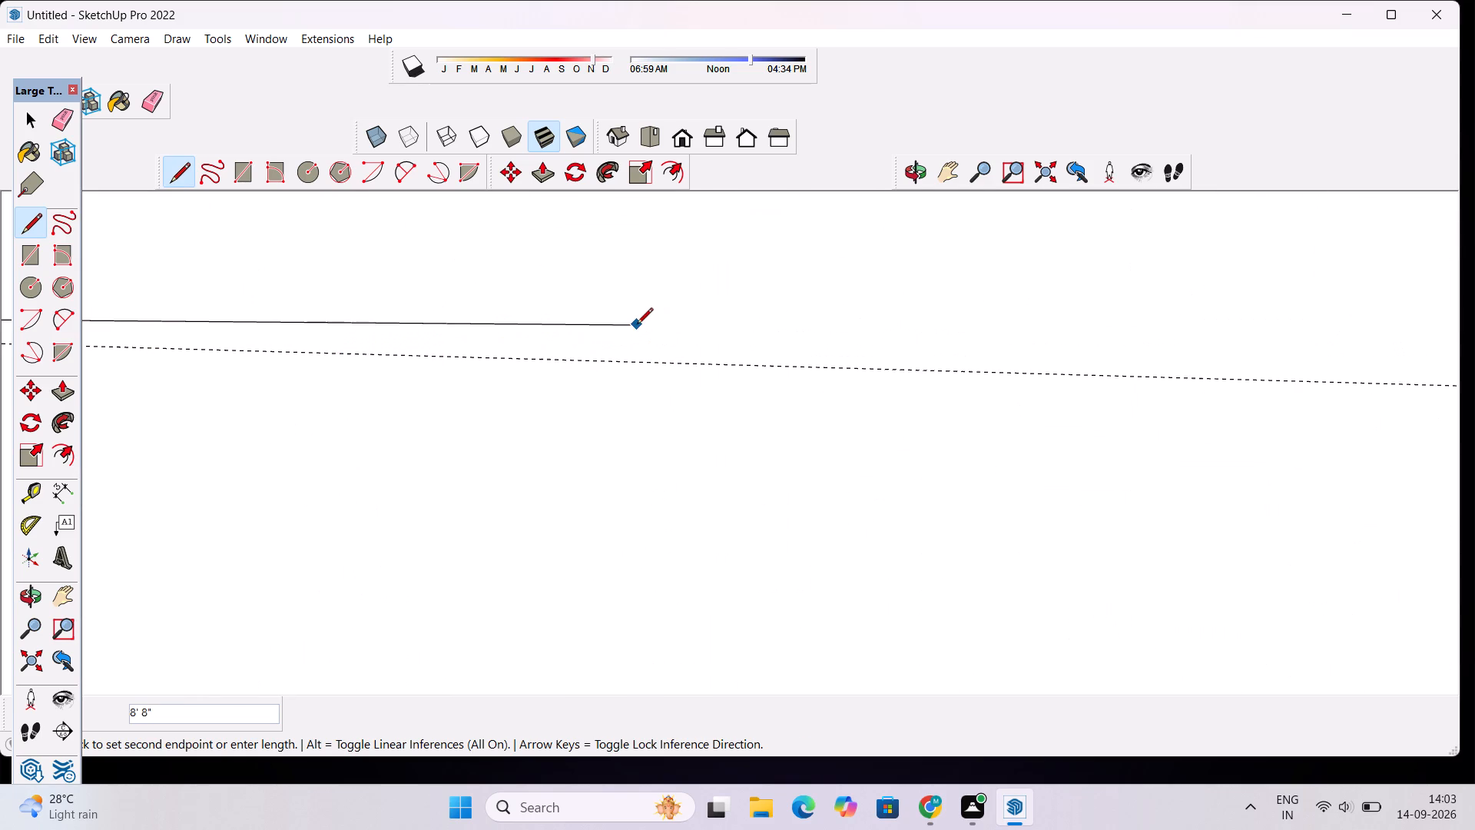
{"action": "scroll", "coordinate": [1231, 390], "scroll_direction": "down", "scroll_amount": 7}
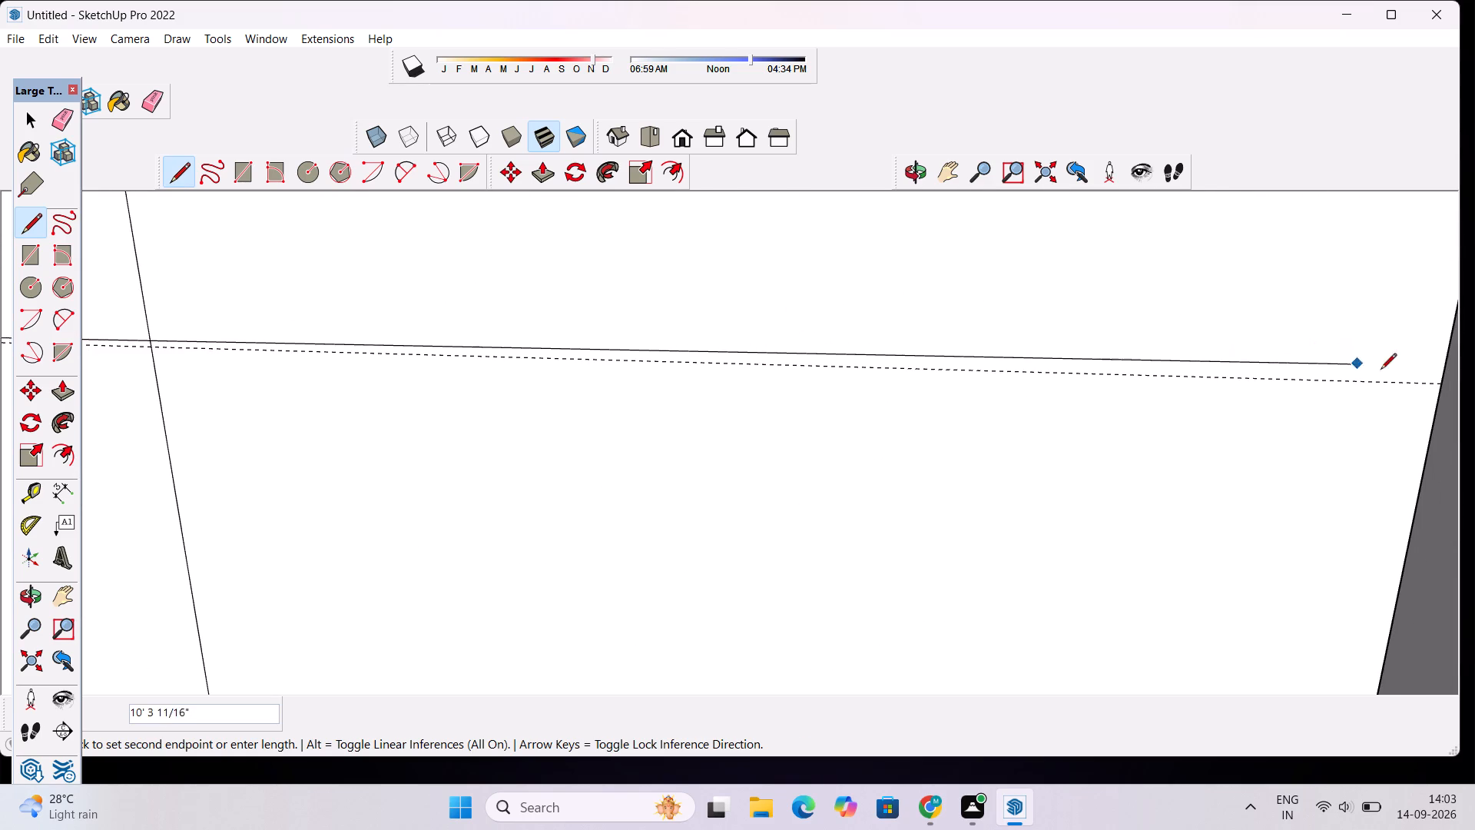
{"action": "scroll", "coordinate": [1437, 384], "scroll_direction": "up", "scroll_amount": 9}
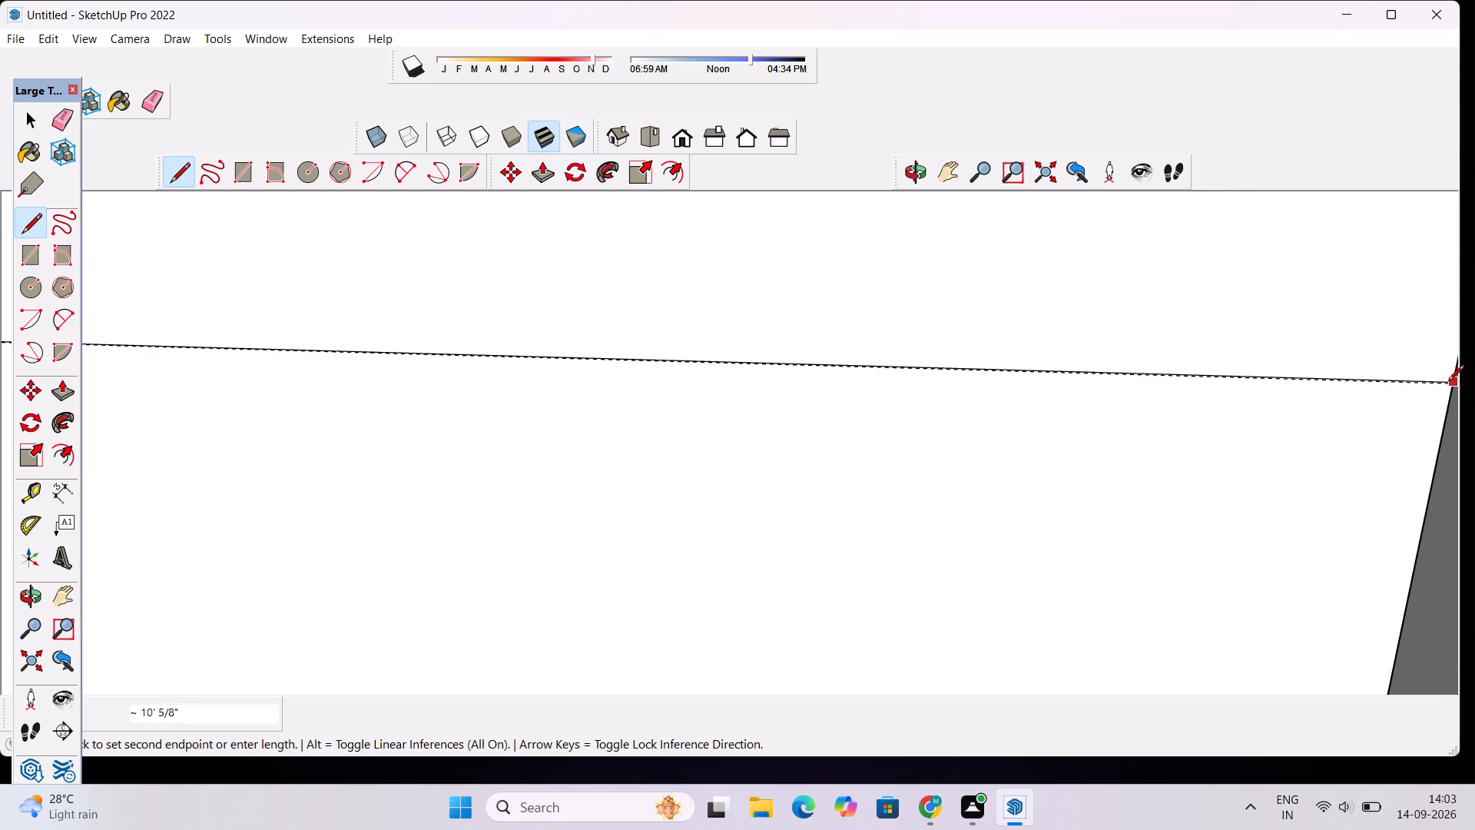
{"action": "scroll", "coordinate": [1448, 383], "scroll_direction": "up", "scroll_amount": 3}
{"action": "scroll", "coordinate": [1440, 384], "scroll_direction": "down", "scroll_amount": 20}
{"action": "scroll", "coordinate": [1256, 356], "scroll_direction": "up", "scroll_amount": 9}
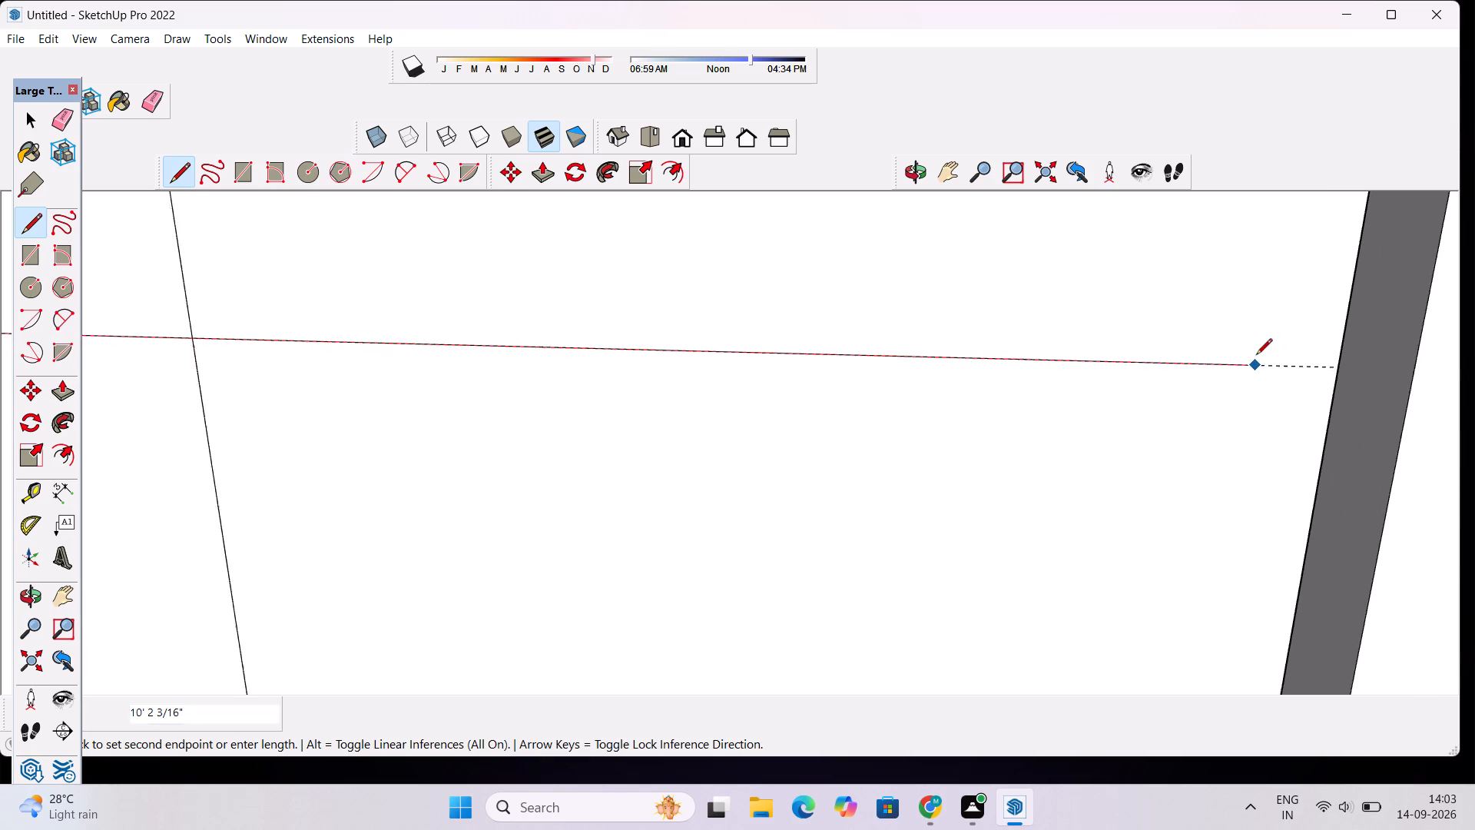
{"action": "scroll", "coordinate": [1256, 356], "scroll_direction": "up", "scroll_amount": 2}
{"action": "scroll", "coordinate": [1256, 356], "scroll_direction": "down", "scroll_amount": 1}
{"action": "left_click", "coordinate": [911, 166]}
{"action": "left_click_drag", "start_coordinate": [849, 204], "coordinate": [995, 256]}
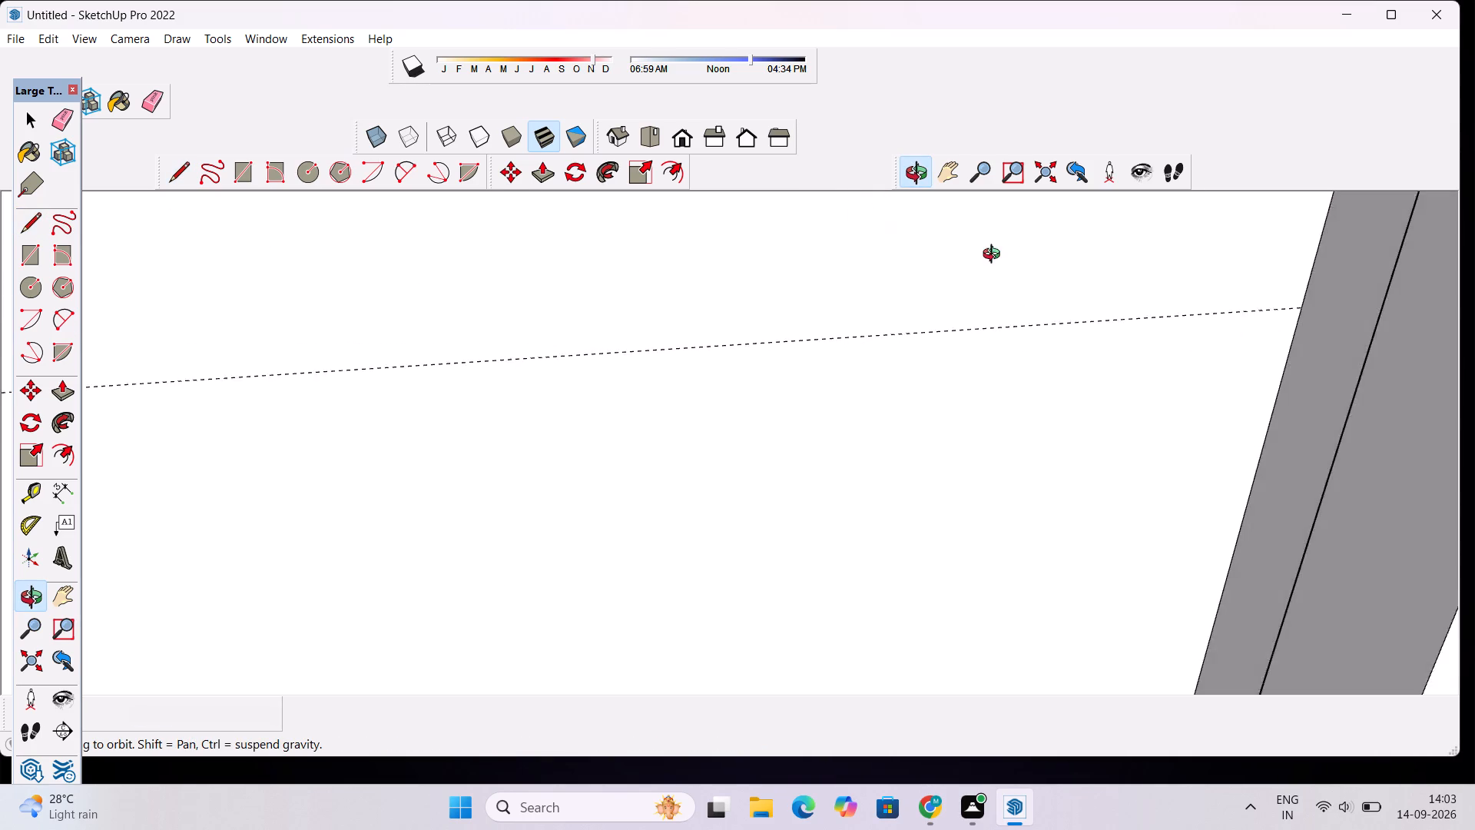
{"action": "left_click_drag", "start_coordinate": [995, 256], "coordinate": [1054, 256]}
{"action": "left_click_drag", "start_coordinate": [1049, 283], "coordinate": [1100, 270]}
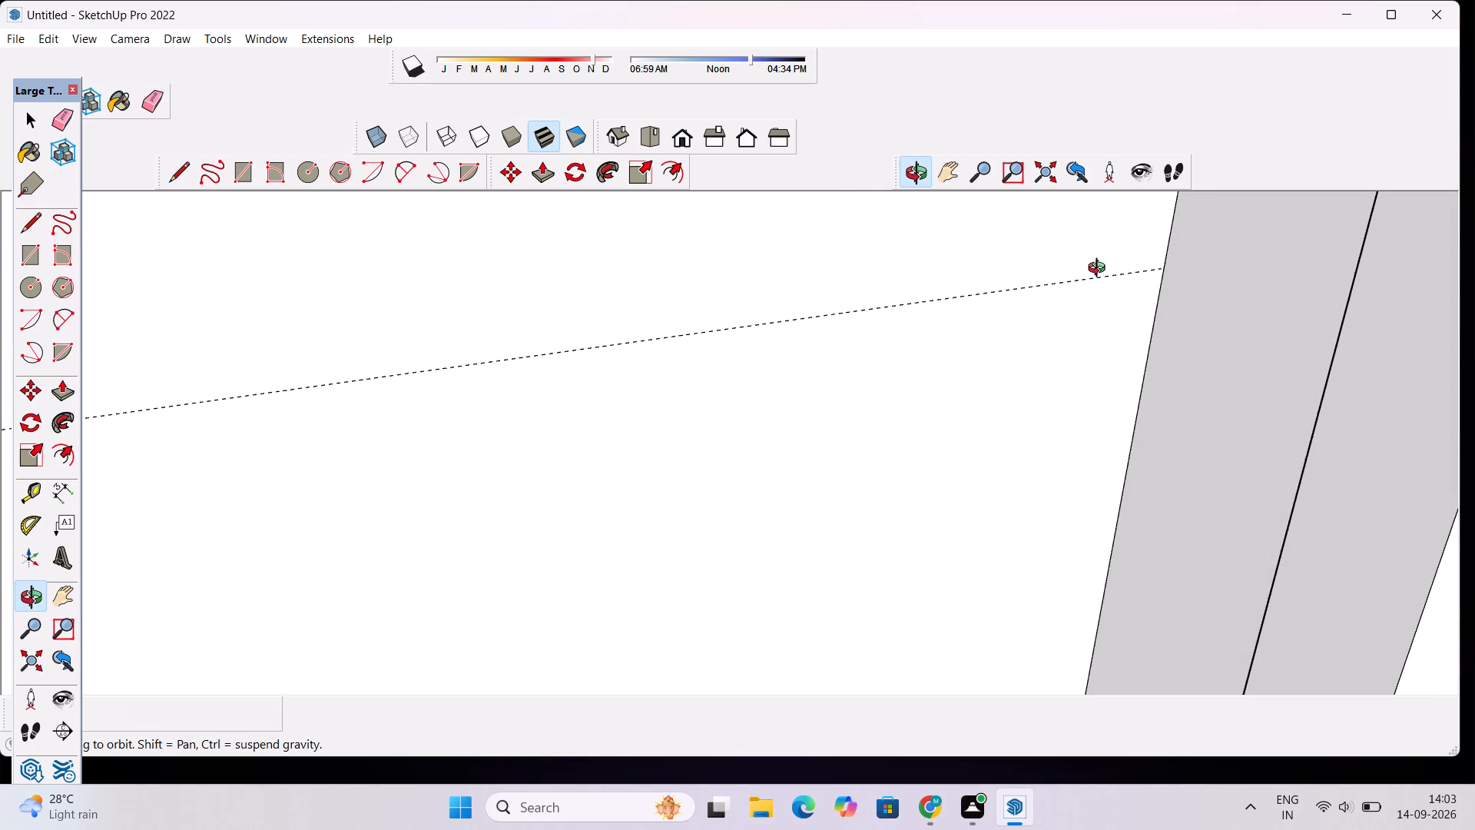
{"action": "key", "text": "l"}
{"action": "left_click", "coordinate": [1162, 270]}
Draw a second horizontal line, about 10' 11 1/2" long, along the lower guide across the narrow upper bay.
{"action": "scroll", "coordinate": [946, 258], "scroll_direction": "down", "scroll_amount": 4}
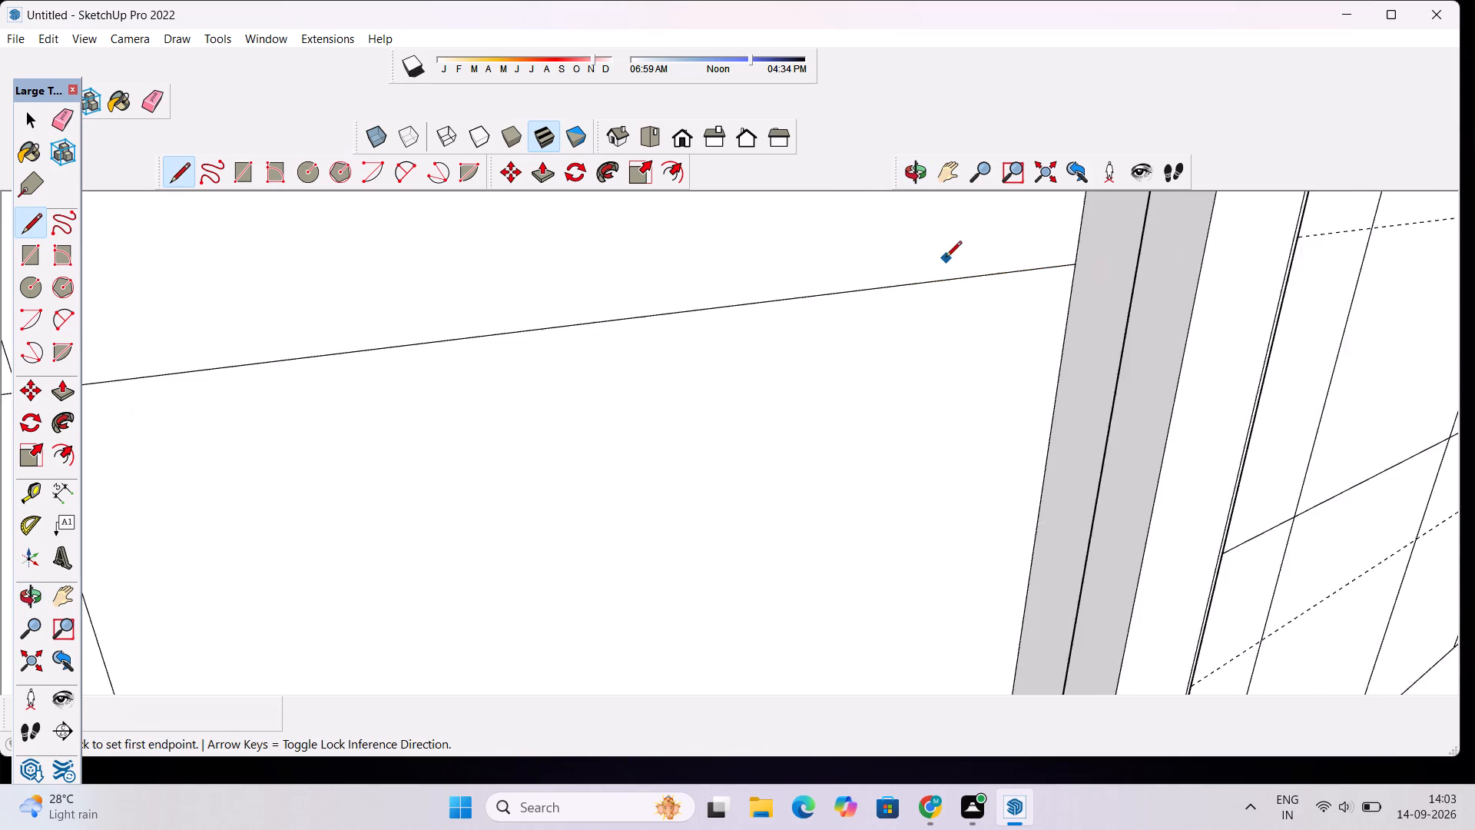
{"action": "scroll", "coordinate": [946, 258], "scroll_direction": "down", "scroll_amount": 10}
{"action": "scroll", "coordinate": [961, 639], "scroll_direction": "up", "scroll_amount": 13}
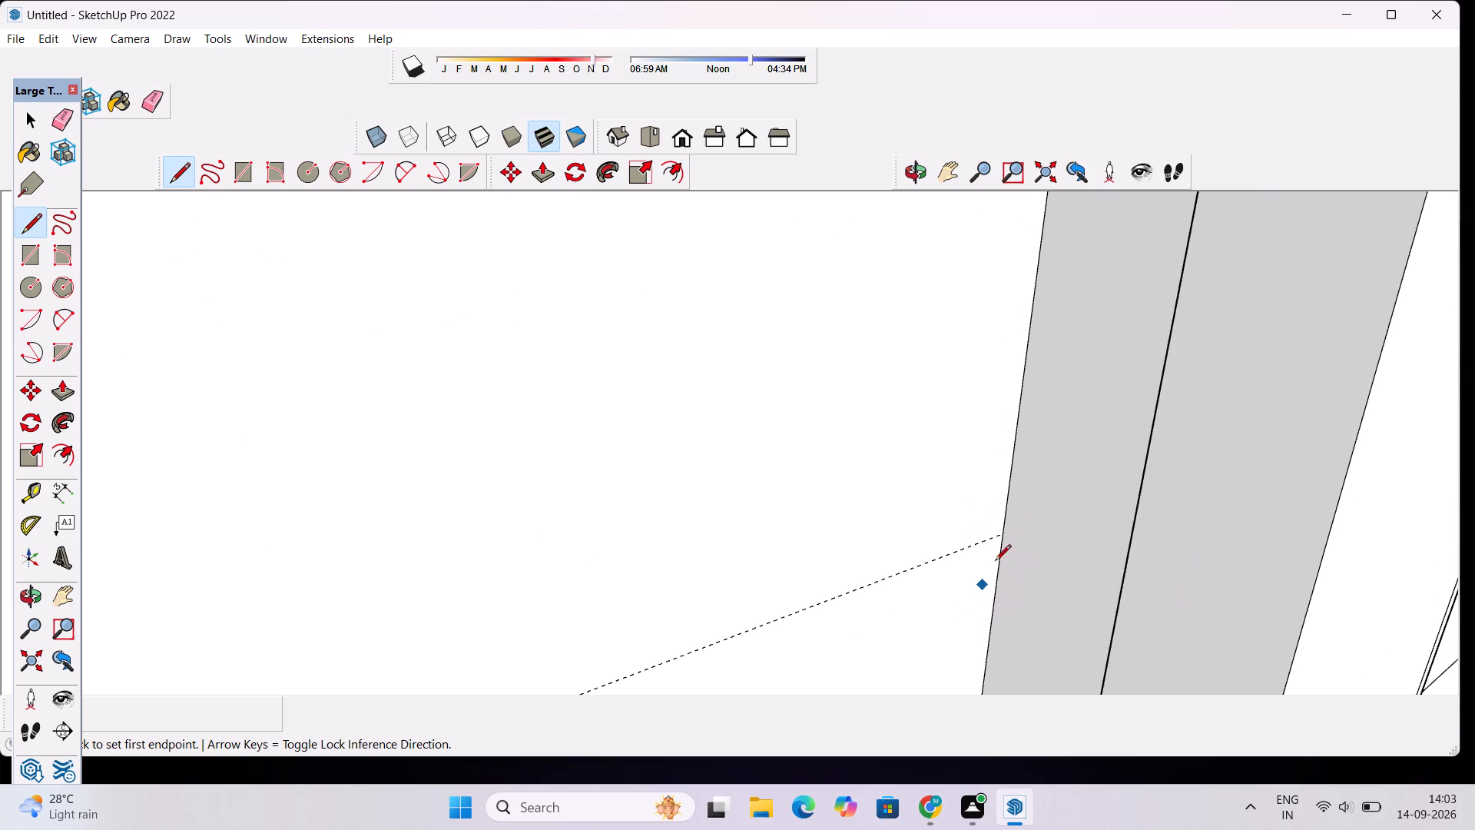
{"action": "scroll", "coordinate": [1012, 526], "scroll_direction": "up", "scroll_amount": 5}
{"action": "left_click", "coordinate": [992, 544]}
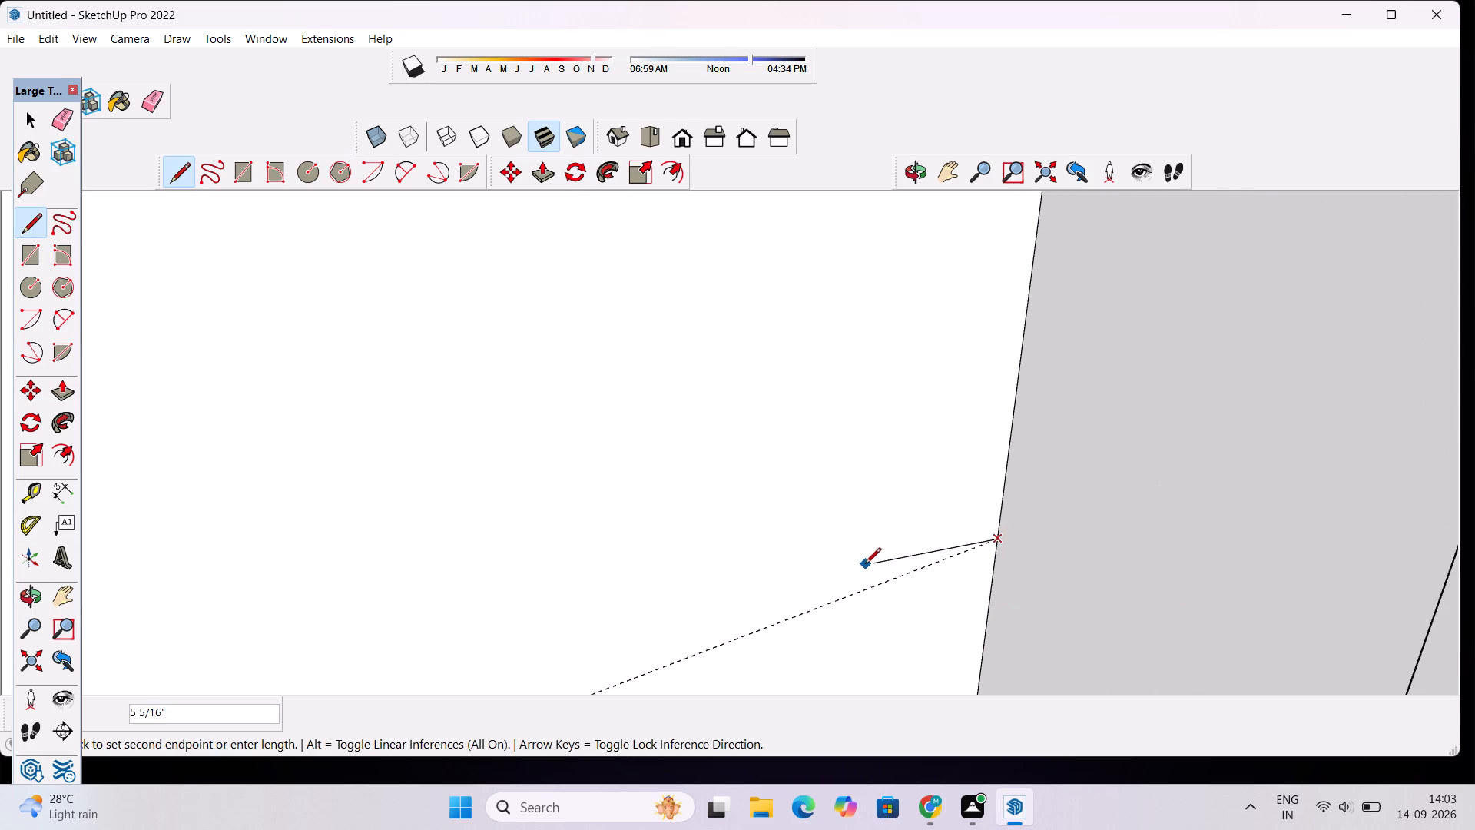
{"action": "scroll", "coordinate": [865, 565], "scroll_direction": "down", "scroll_amount": 20}
{"action": "scroll", "coordinate": [860, 566], "scroll_direction": "up", "scroll_amount": 1}
{"action": "scroll", "coordinate": [860, 566], "scroll_direction": "down", "scroll_amount": 4}
{"action": "scroll", "coordinate": [860, 566], "scroll_direction": "up", "scroll_amount": 1}
{"action": "scroll", "coordinate": [860, 569], "scroll_direction": "down", "scroll_amount": 3}
{"action": "scroll", "coordinate": [742, 649], "scroll_direction": "down", "scroll_amount": 8}
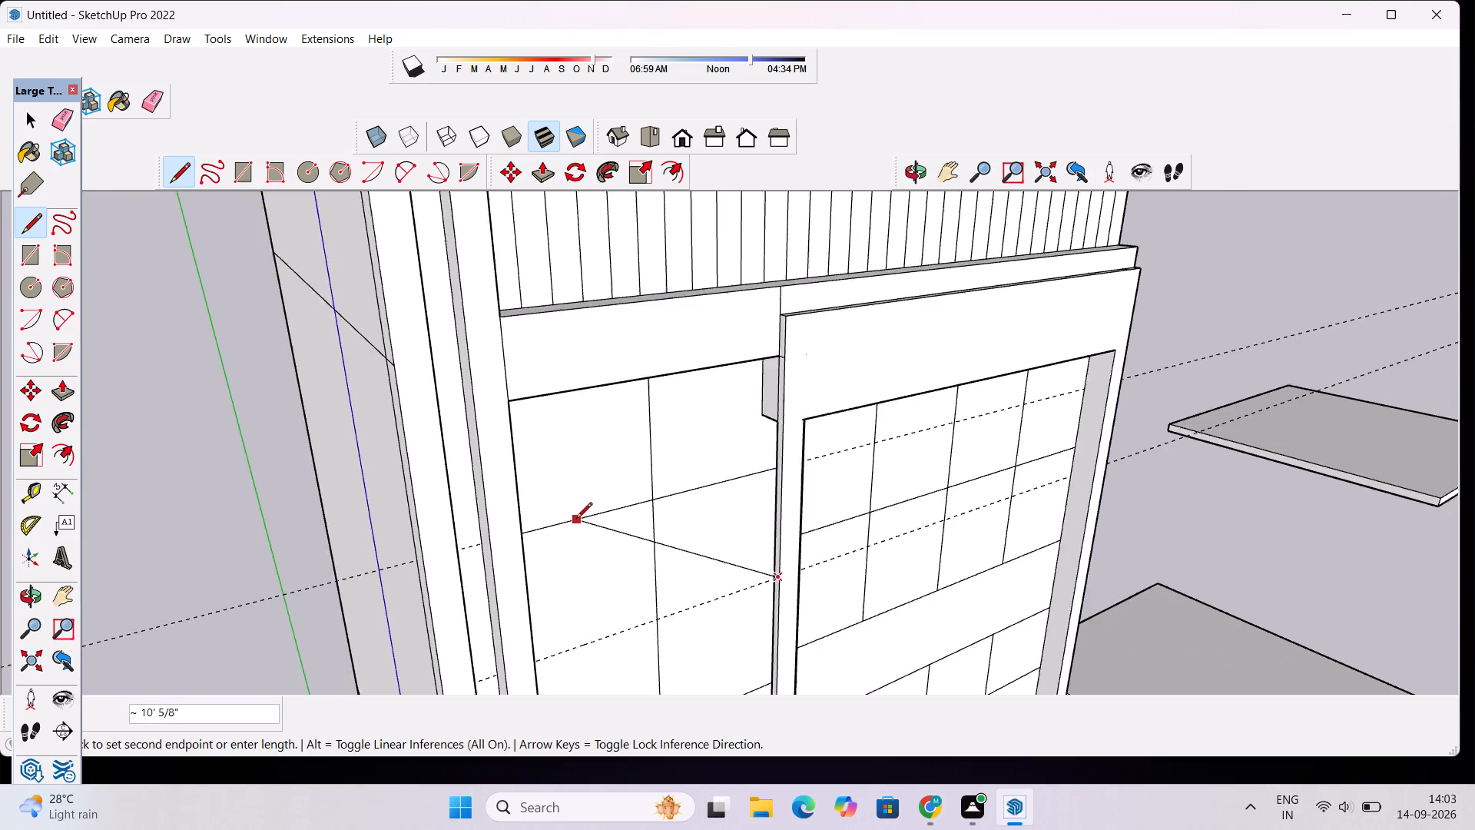
{"action": "scroll", "coordinate": [576, 520], "scroll_direction": "down", "scroll_amount": 4}
{"action": "scroll", "coordinate": [668, 693], "scroll_direction": "up", "scroll_amount": 5}
{"action": "scroll", "coordinate": [502, 664], "scroll_direction": "up", "scroll_amount": 10}
{"action": "scroll", "coordinate": [325, 539], "scroll_direction": "up", "scroll_amount": 4}
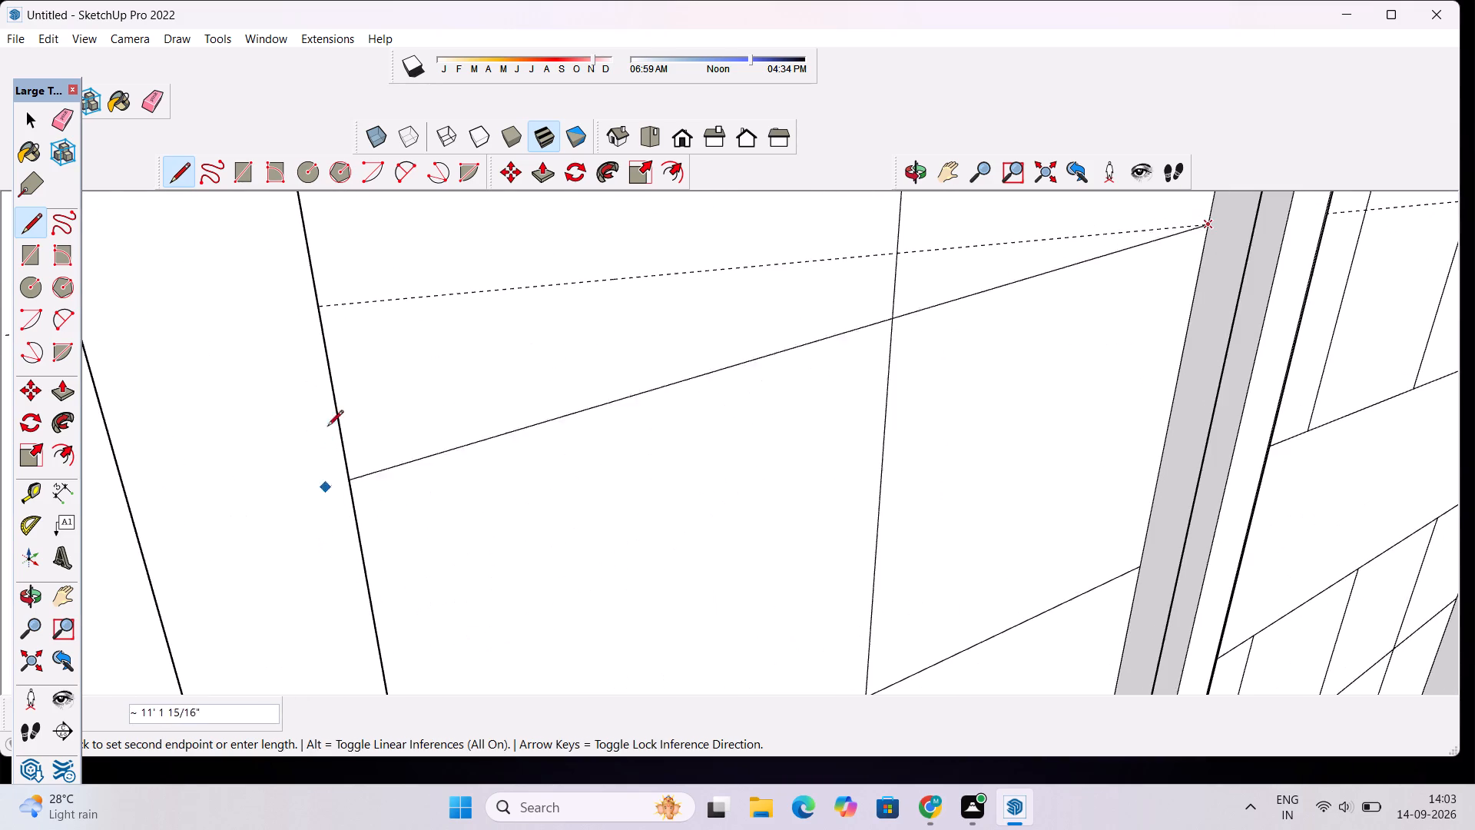
{"action": "scroll", "coordinate": [360, 327], "scroll_direction": "up", "scroll_amount": 18}
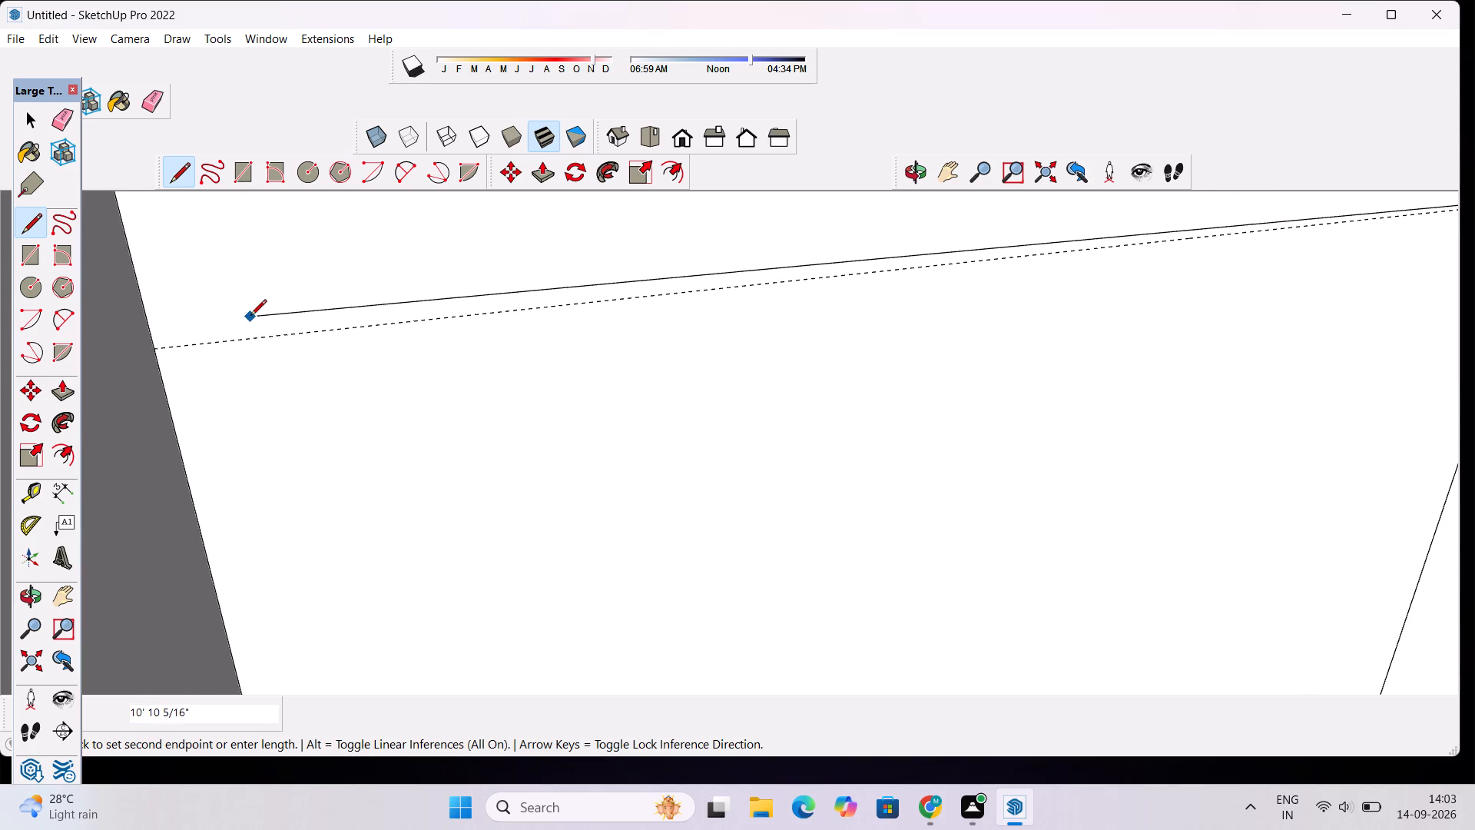
{"action": "scroll", "coordinate": [240, 317], "scroll_direction": "up", "scroll_amount": 3}
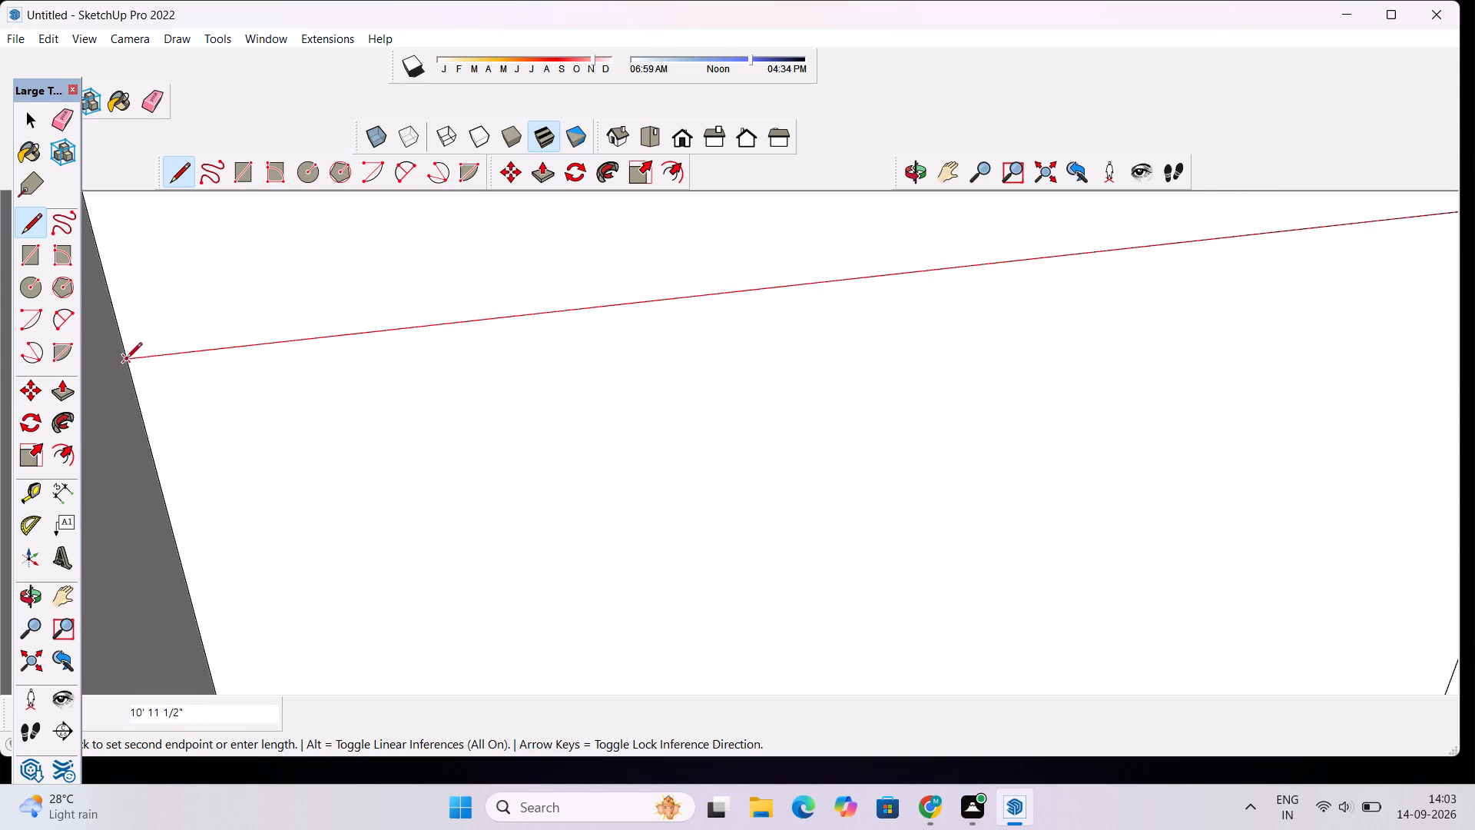
{"action": "left_click", "coordinate": [126, 360]}
Erase the two horizontal guides crossing the upper bays.
{"action": "scroll", "coordinate": [122, 345], "scroll_direction": "down", "scroll_amount": 20}
{"action": "scroll", "coordinate": [122, 345], "scroll_direction": "down", "scroll_amount": 16}
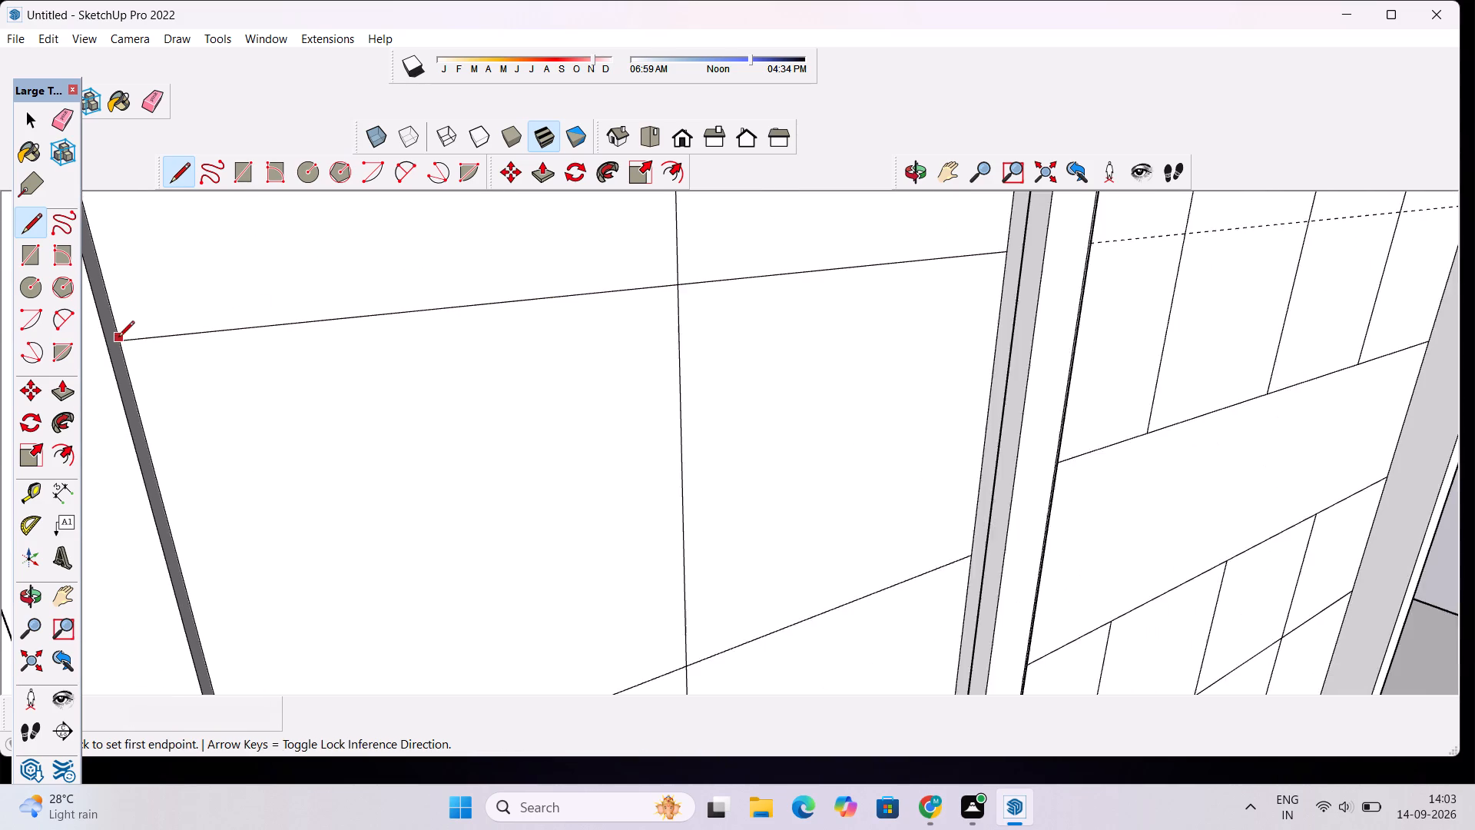
{"action": "scroll", "coordinate": [118, 338], "scroll_direction": "down", "scroll_amount": 20}
{"action": "scroll", "coordinate": [118, 338], "scroll_direction": "down", "scroll_amount": 8}
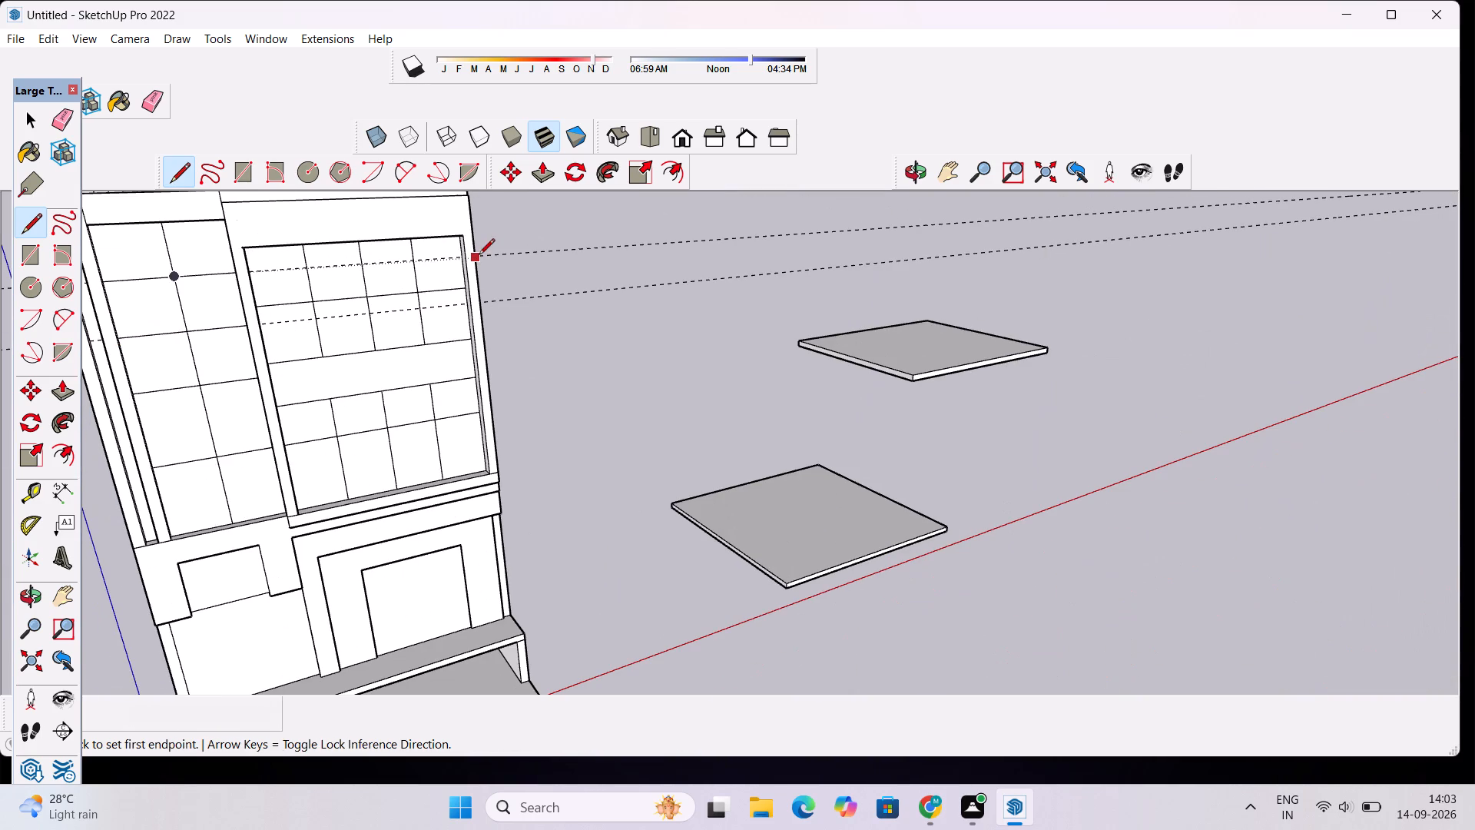
{"action": "key", "text": "space"}
{"action": "key", "text": "e"}
{"action": "left_click_drag", "start_coordinate": [713, 237], "coordinate": [715, 254]}
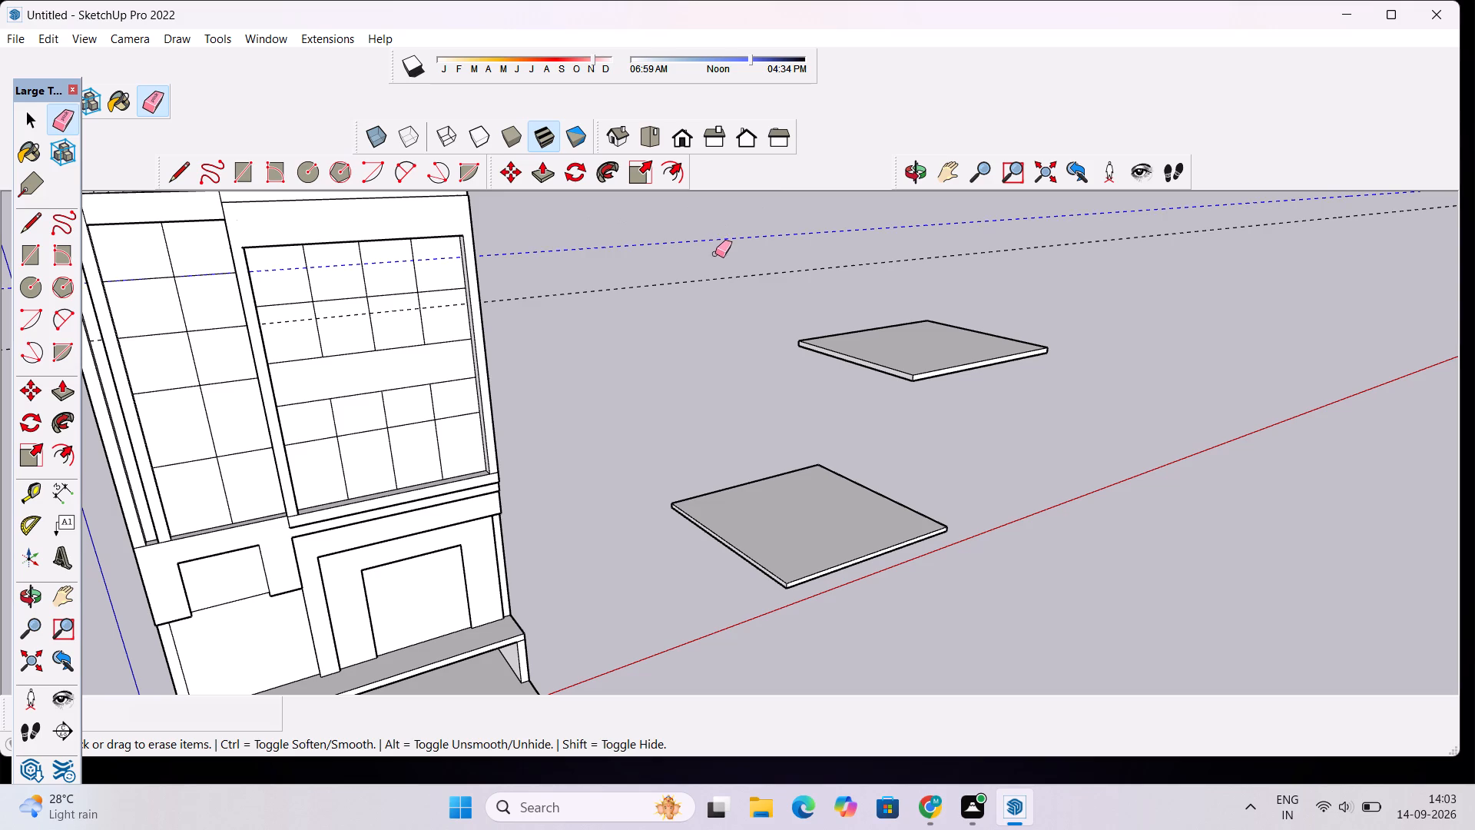
{"action": "left_click_drag", "start_coordinate": [715, 254], "coordinate": [722, 284]}
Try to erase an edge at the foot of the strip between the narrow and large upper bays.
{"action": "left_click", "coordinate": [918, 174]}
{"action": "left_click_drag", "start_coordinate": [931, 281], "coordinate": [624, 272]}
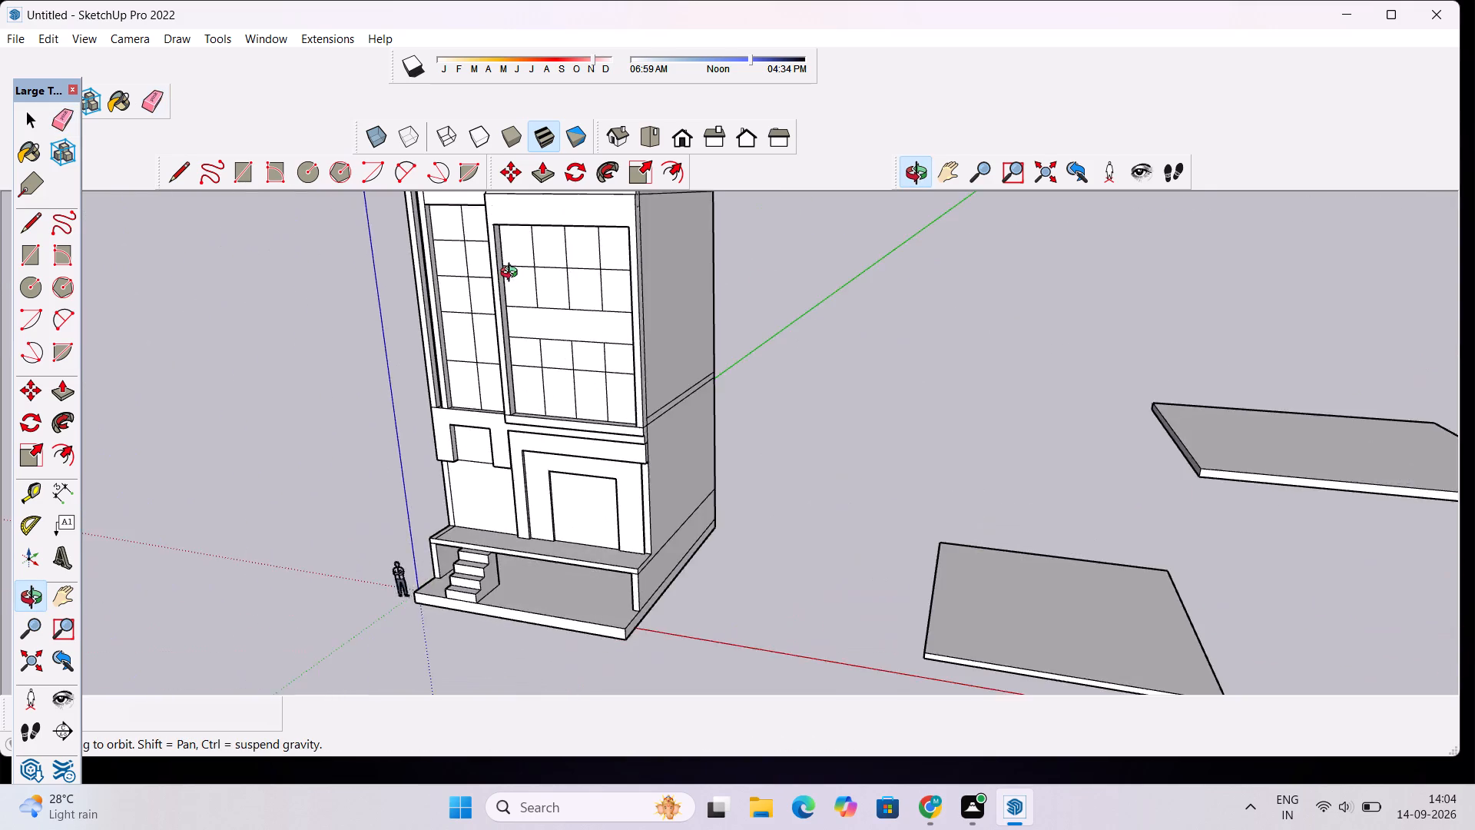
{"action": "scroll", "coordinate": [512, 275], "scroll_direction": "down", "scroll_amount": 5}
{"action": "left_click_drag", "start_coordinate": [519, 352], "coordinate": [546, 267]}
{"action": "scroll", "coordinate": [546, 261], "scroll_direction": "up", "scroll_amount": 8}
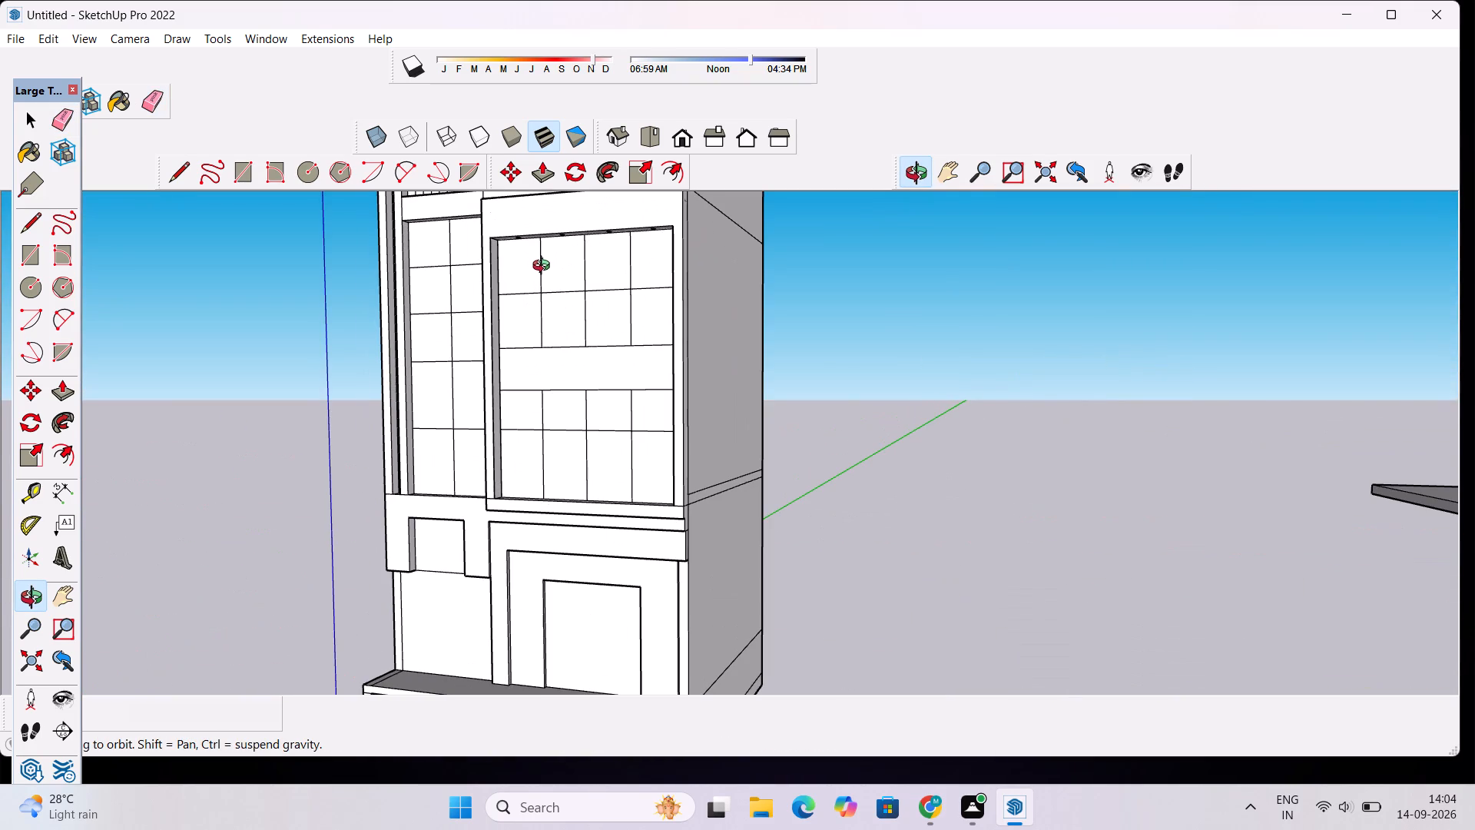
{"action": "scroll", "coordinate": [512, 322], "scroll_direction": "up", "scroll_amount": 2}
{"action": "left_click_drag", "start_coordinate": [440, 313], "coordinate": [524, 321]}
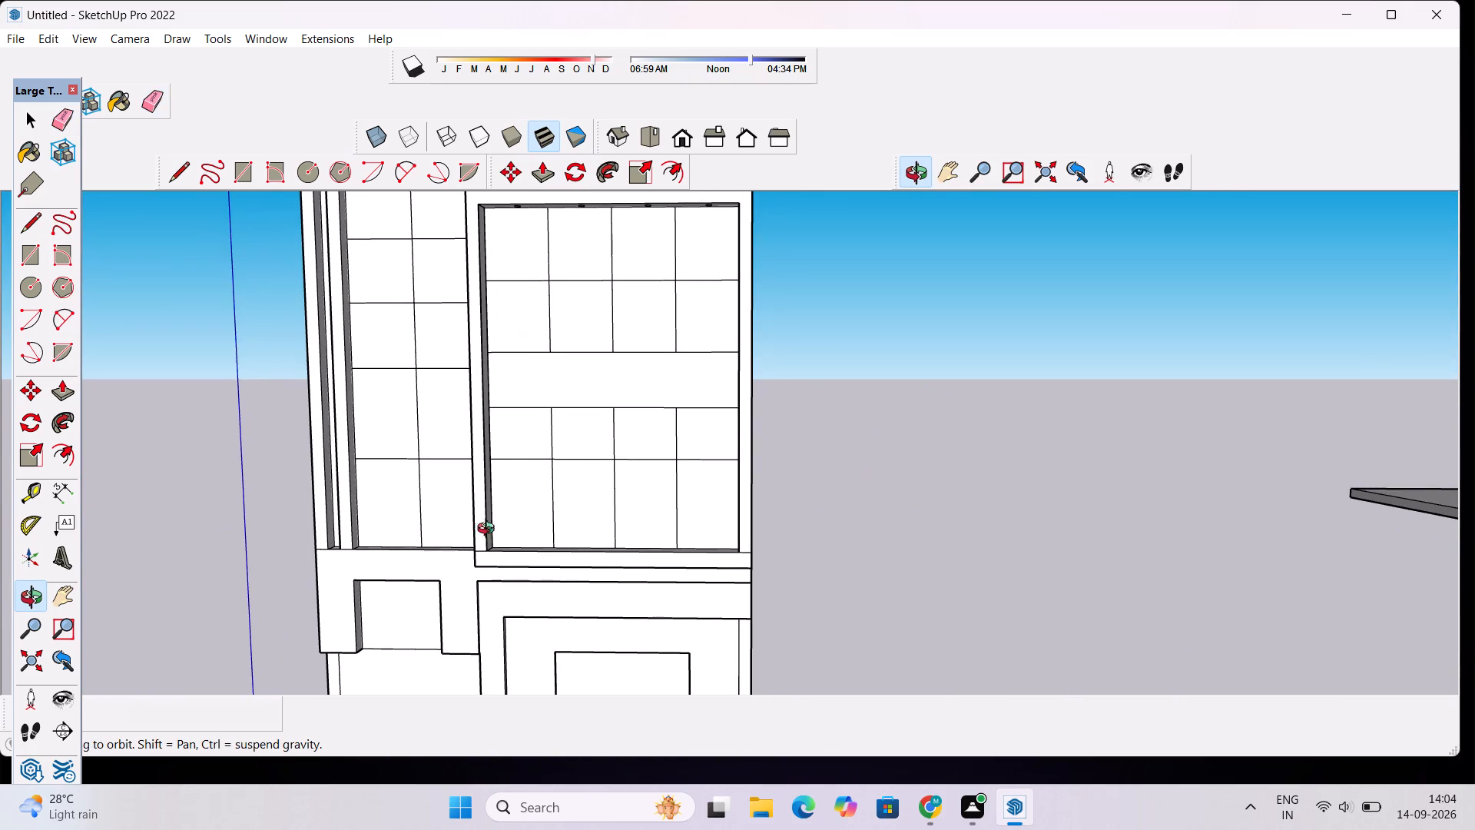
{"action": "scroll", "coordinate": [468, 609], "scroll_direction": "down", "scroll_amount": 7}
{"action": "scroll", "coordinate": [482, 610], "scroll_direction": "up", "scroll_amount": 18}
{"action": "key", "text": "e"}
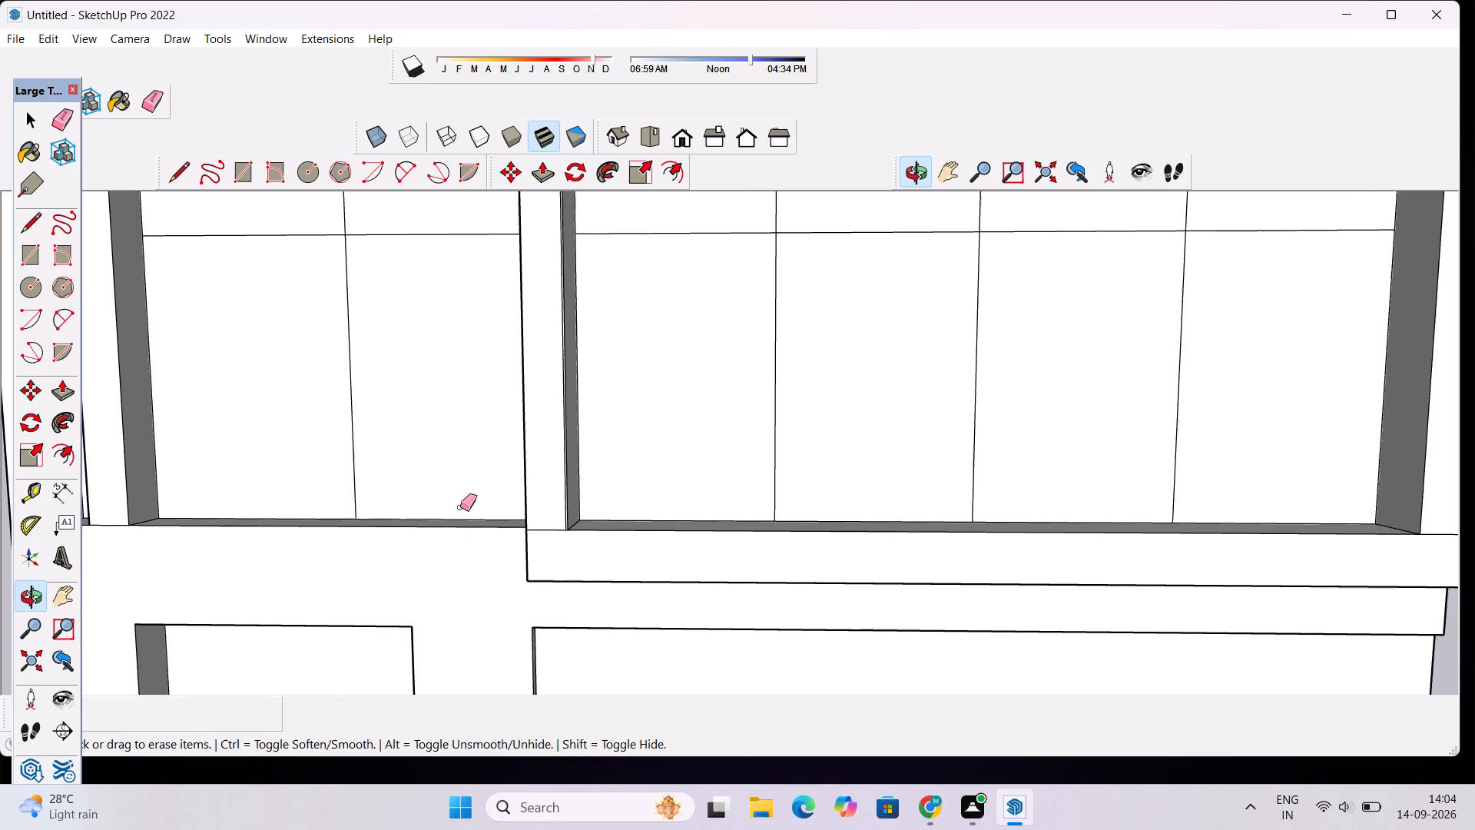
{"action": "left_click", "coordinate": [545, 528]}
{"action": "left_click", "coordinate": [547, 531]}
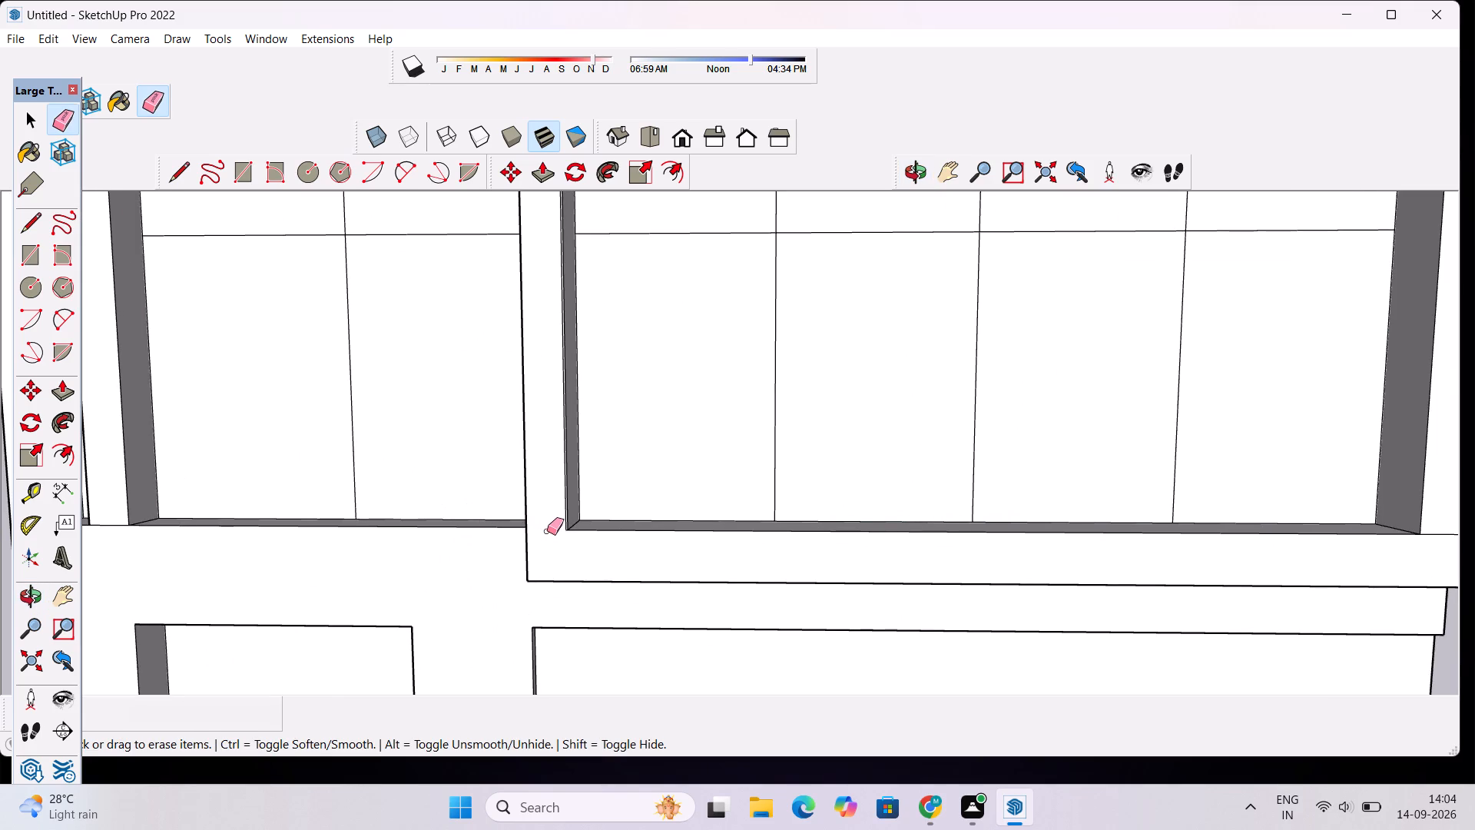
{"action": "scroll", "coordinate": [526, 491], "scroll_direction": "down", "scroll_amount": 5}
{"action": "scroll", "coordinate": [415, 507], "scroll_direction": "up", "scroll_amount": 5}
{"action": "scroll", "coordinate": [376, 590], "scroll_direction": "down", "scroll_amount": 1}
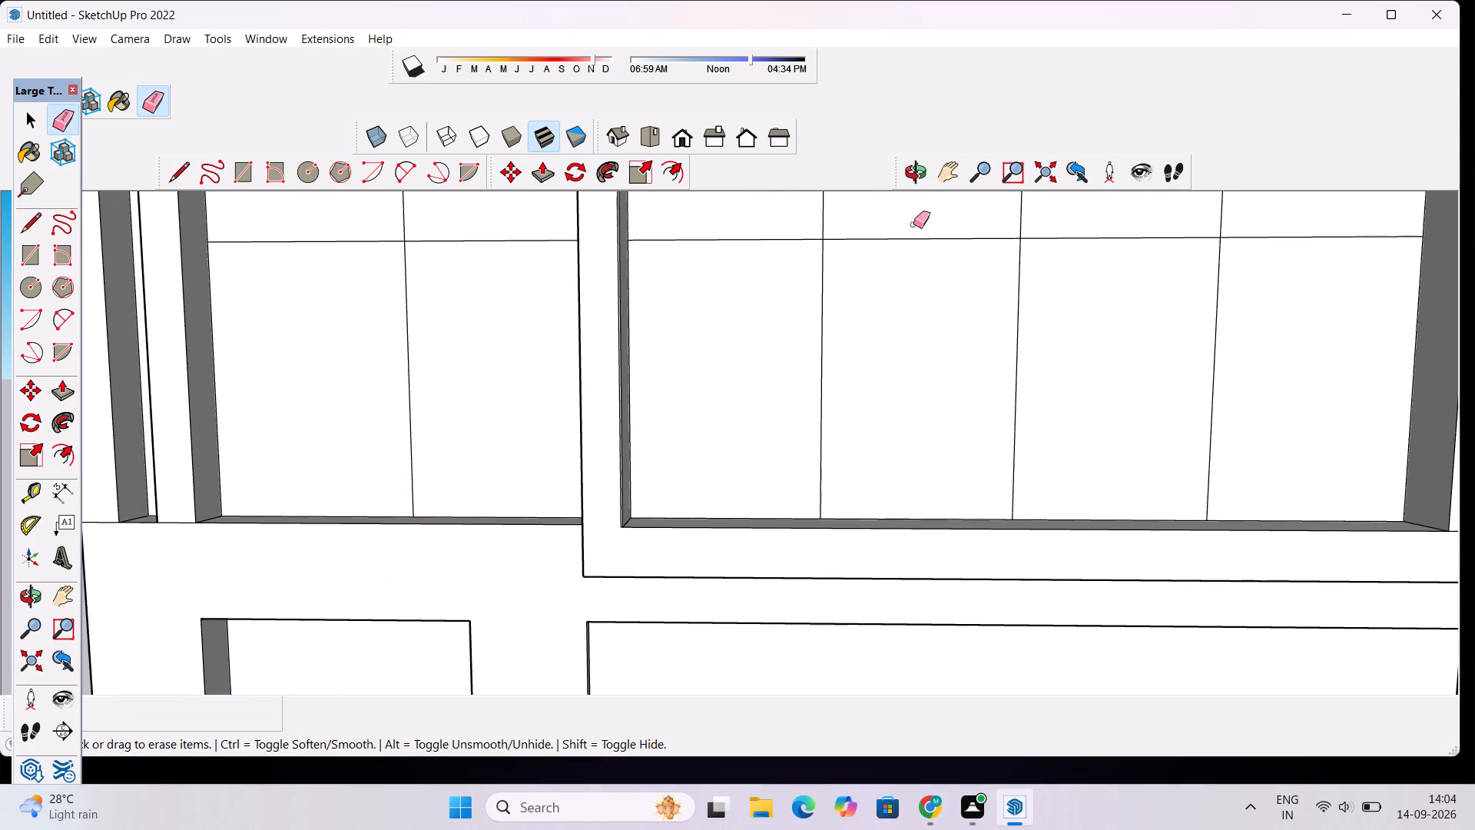
Examine the whole facade and its lower storey, including the raised deck and stair.
{"action": "left_click", "coordinate": [910, 172]}
{"action": "left_click_drag", "start_coordinate": [675, 377], "coordinate": [651, 531]}
{"action": "scroll", "coordinate": [651, 500], "scroll_direction": "down", "scroll_amount": 12}
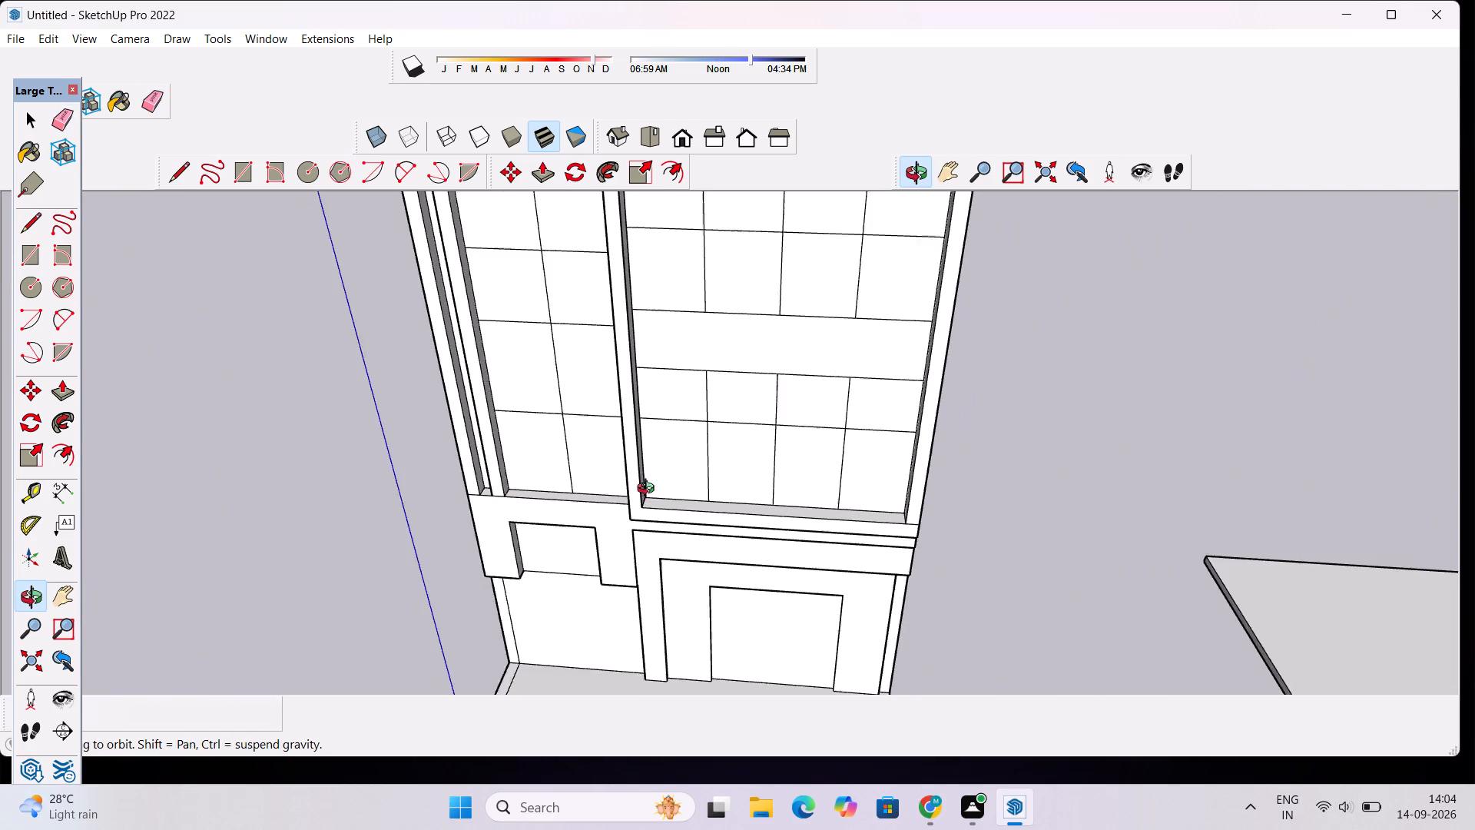
{"action": "scroll", "coordinate": [649, 490], "scroll_direction": "down", "scroll_amount": 5}
{"action": "left_click_drag", "start_coordinate": [660, 576], "coordinate": [668, 510]}
{"action": "scroll", "coordinate": [670, 480], "scroll_direction": "down", "scroll_amount": 8}
{"action": "scroll", "coordinate": [655, 606], "scroll_direction": "up", "scroll_amount": 3}
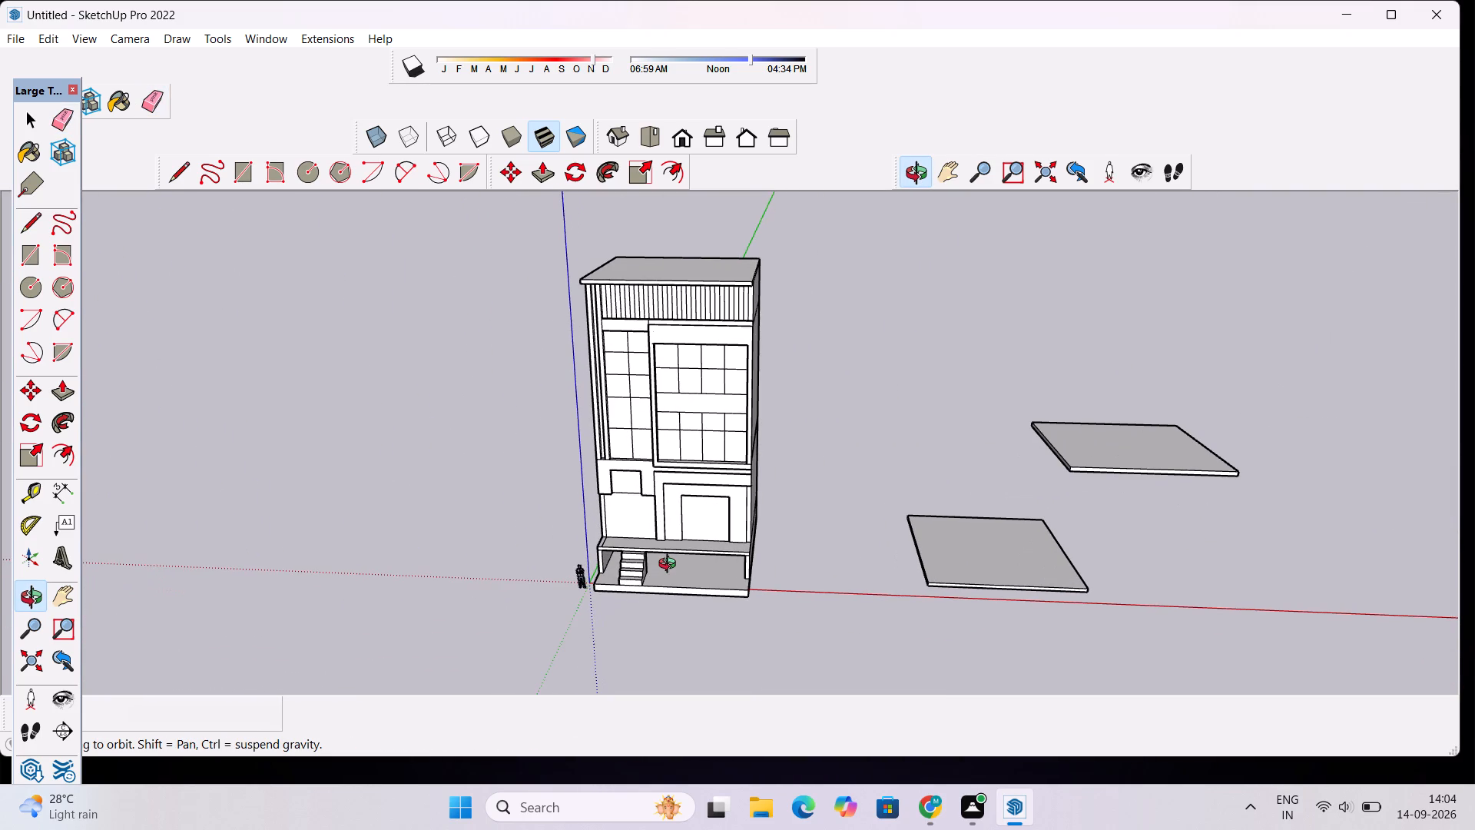
{"action": "scroll", "coordinate": [585, 541], "scroll_direction": "down", "scroll_amount": 2}
{"action": "scroll", "coordinate": [588, 577], "scroll_direction": "up", "scroll_amount": 13}
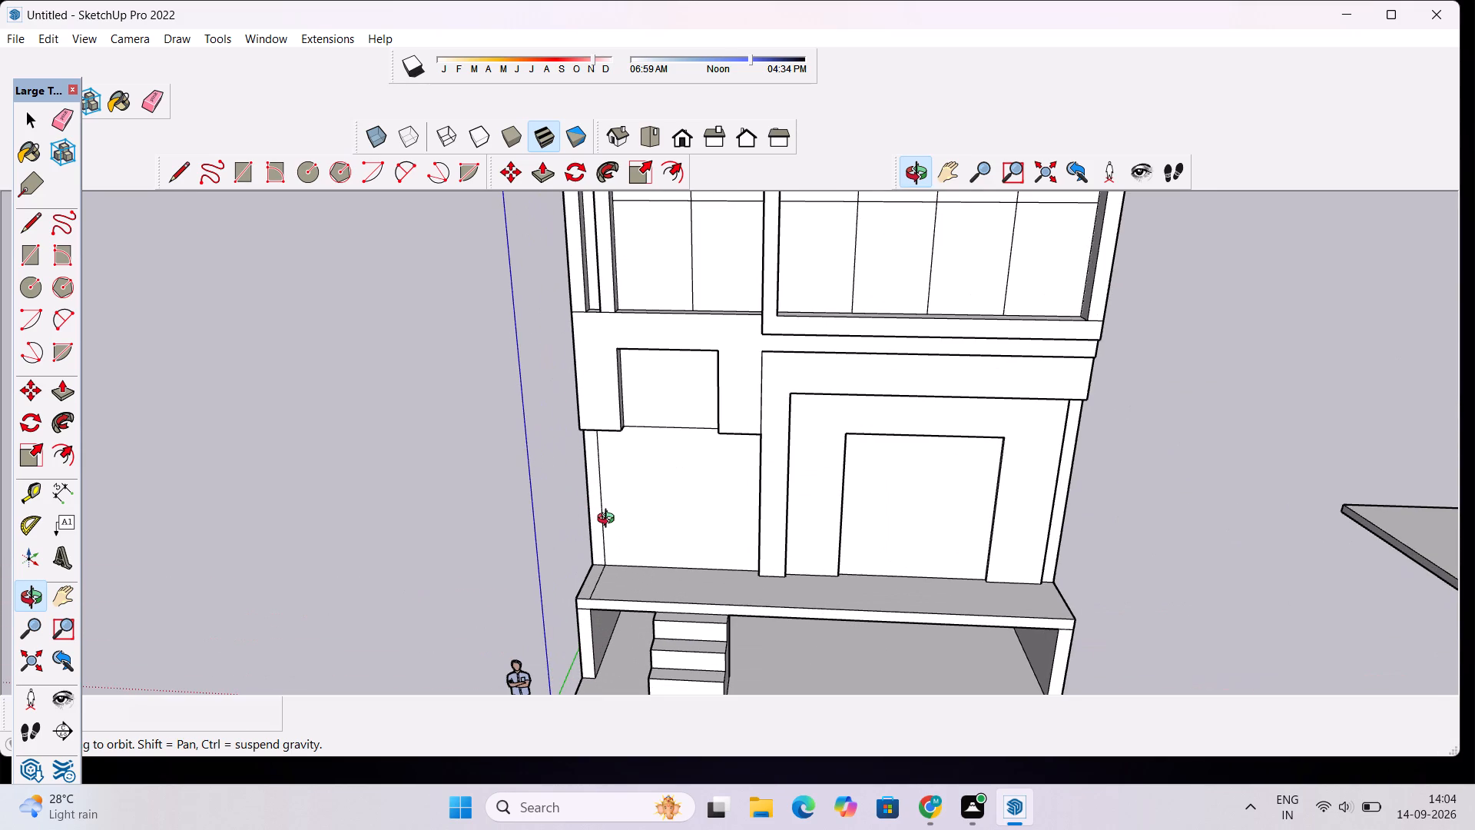
{"action": "scroll", "coordinate": [608, 510], "scroll_direction": "down", "scroll_amount": 6}
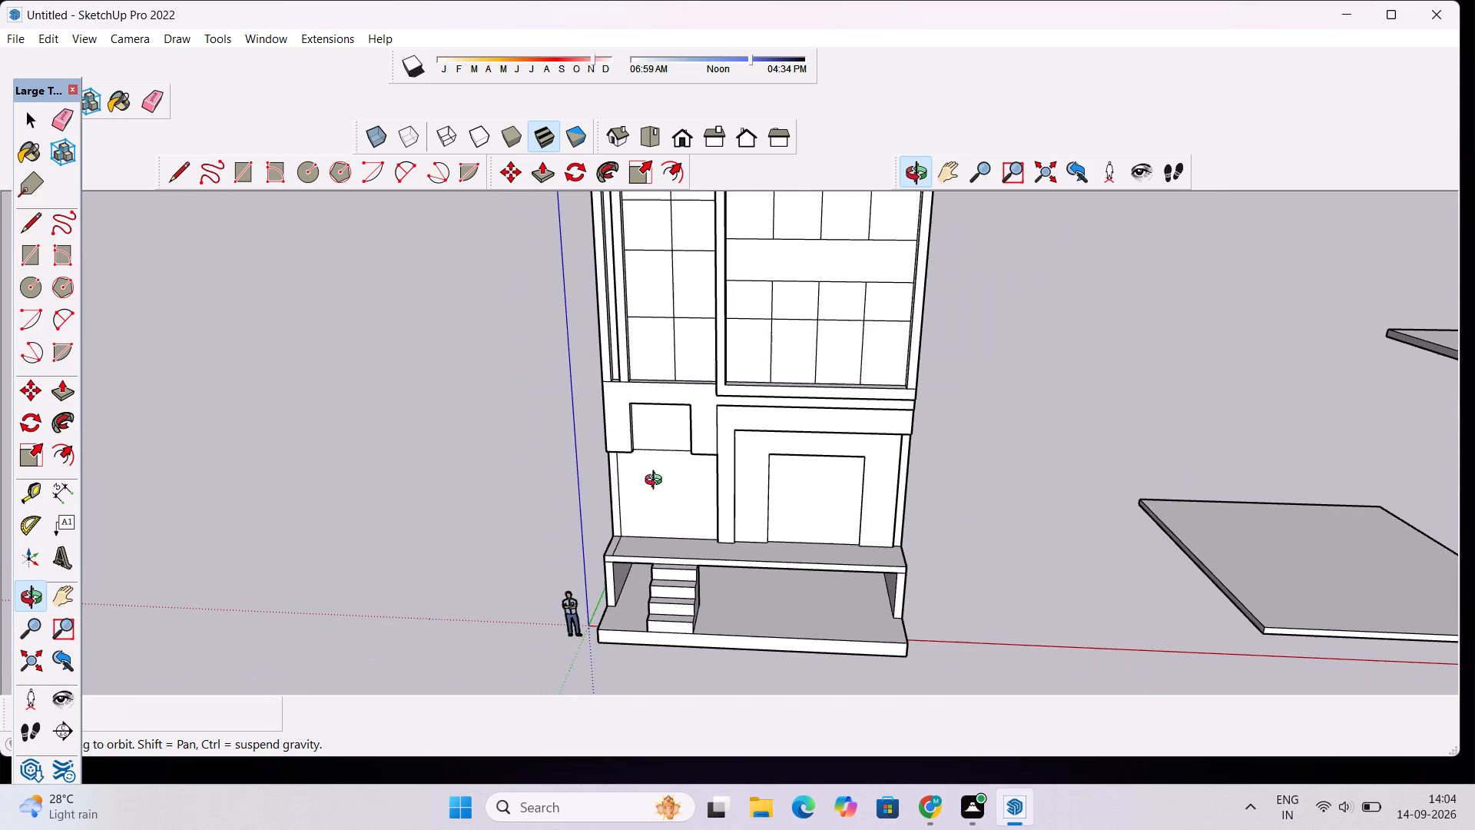
Push/Pull the narrow strip at the deck's stair-side end up 6' to form a side wall.
{"action": "scroll", "coordinate": [653, 616], "scroll_direction": "up", "scroll_amount": 4}
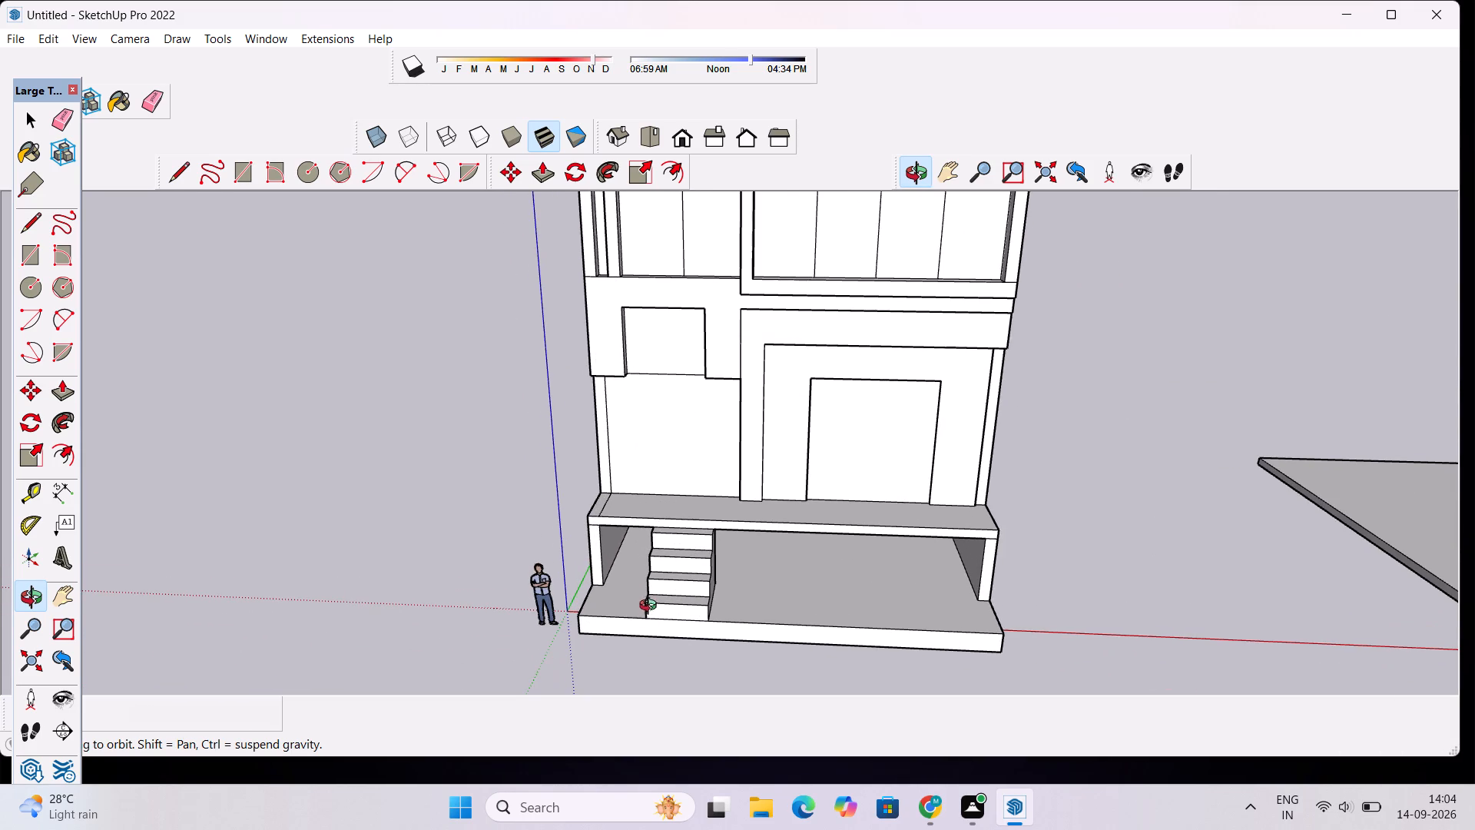
{"action": "scroll", "coordinate": [648, 607], "scroll_direction": "up", "scroll_amount": 4}
{"action": "scroll", "coordinate": [577, 502], "scroll_direction": "up", "scroll_amount": 7}
{"action": "left_click_drag", "start_coordinate": [566, 453], "coordinate": [565, 530]}
{"action": "scroll", "coordinate": [577, 445], "scroll_direction": "up", "scroll_amount": 2}
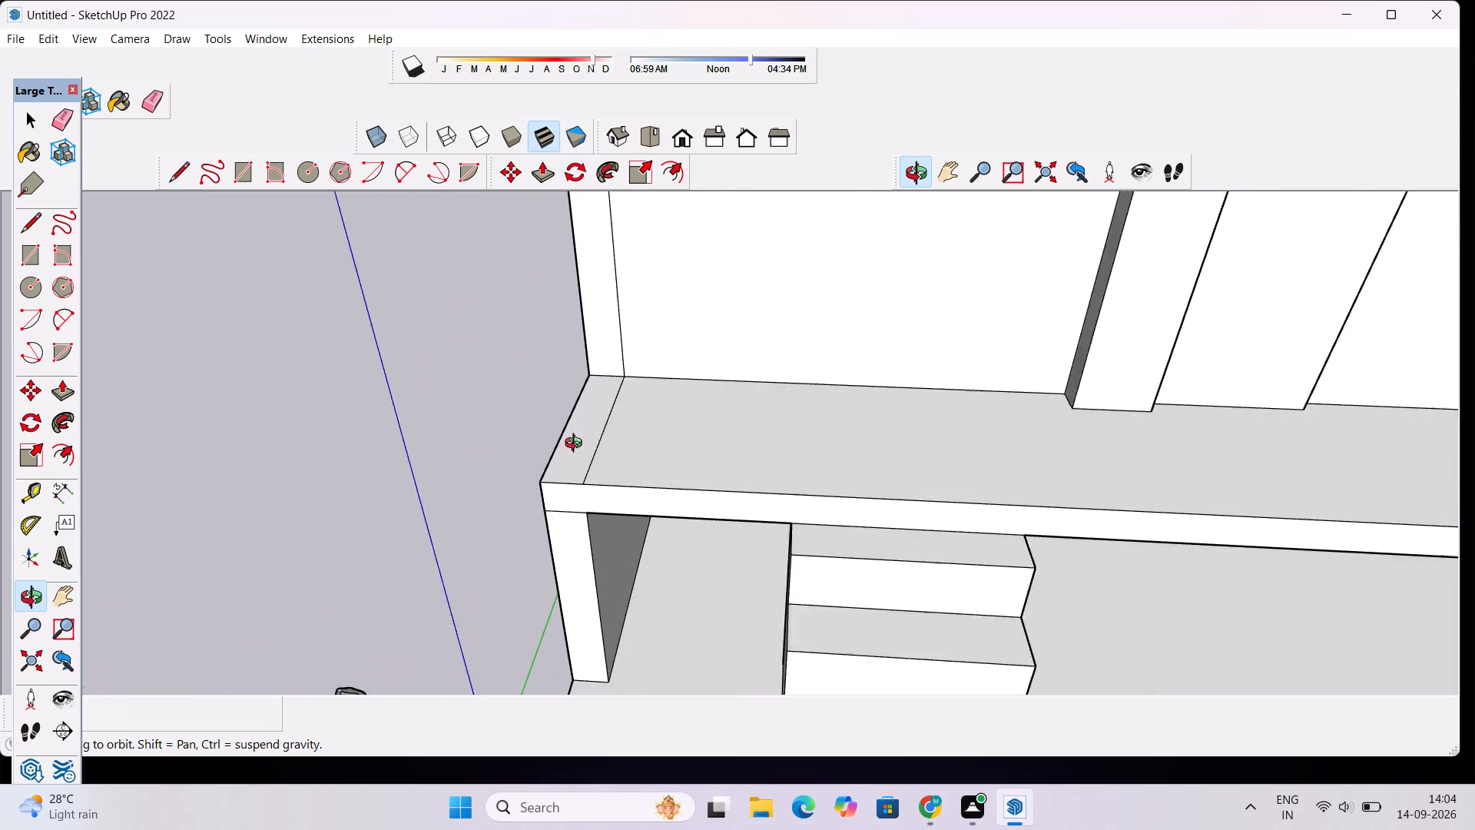
{"action": "scroll", "coordinate": [577, 445], "scroll_direction": "up", "scroll_amount": 2}
{"action": "key", "text": "p"}
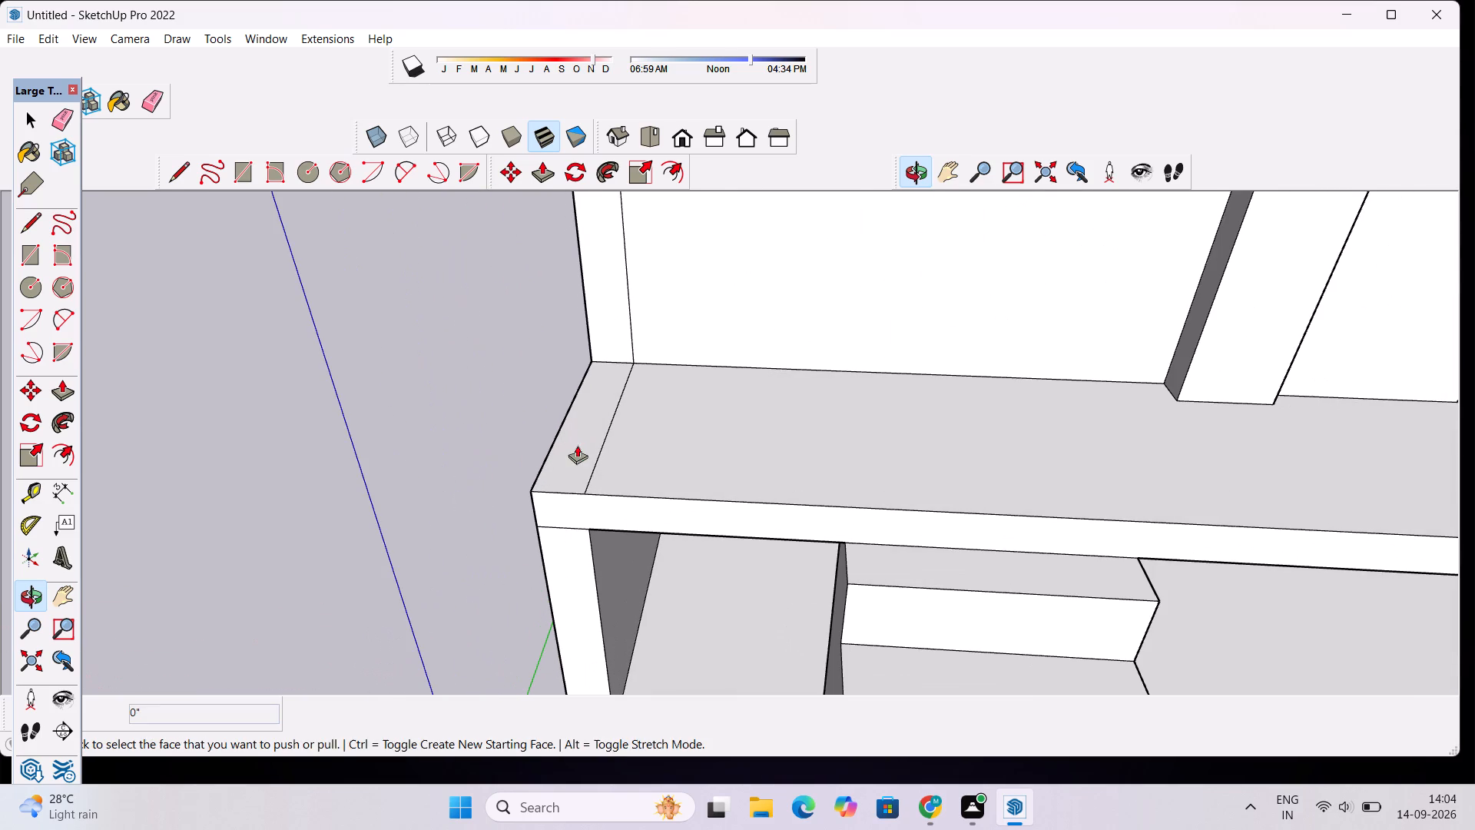
{"action": "left_click", "coordinate": [580, 467]}
{"action": "scroll", "coordinate": [587, 443], "scroll_direction": "down", "scroll_amount": 10}
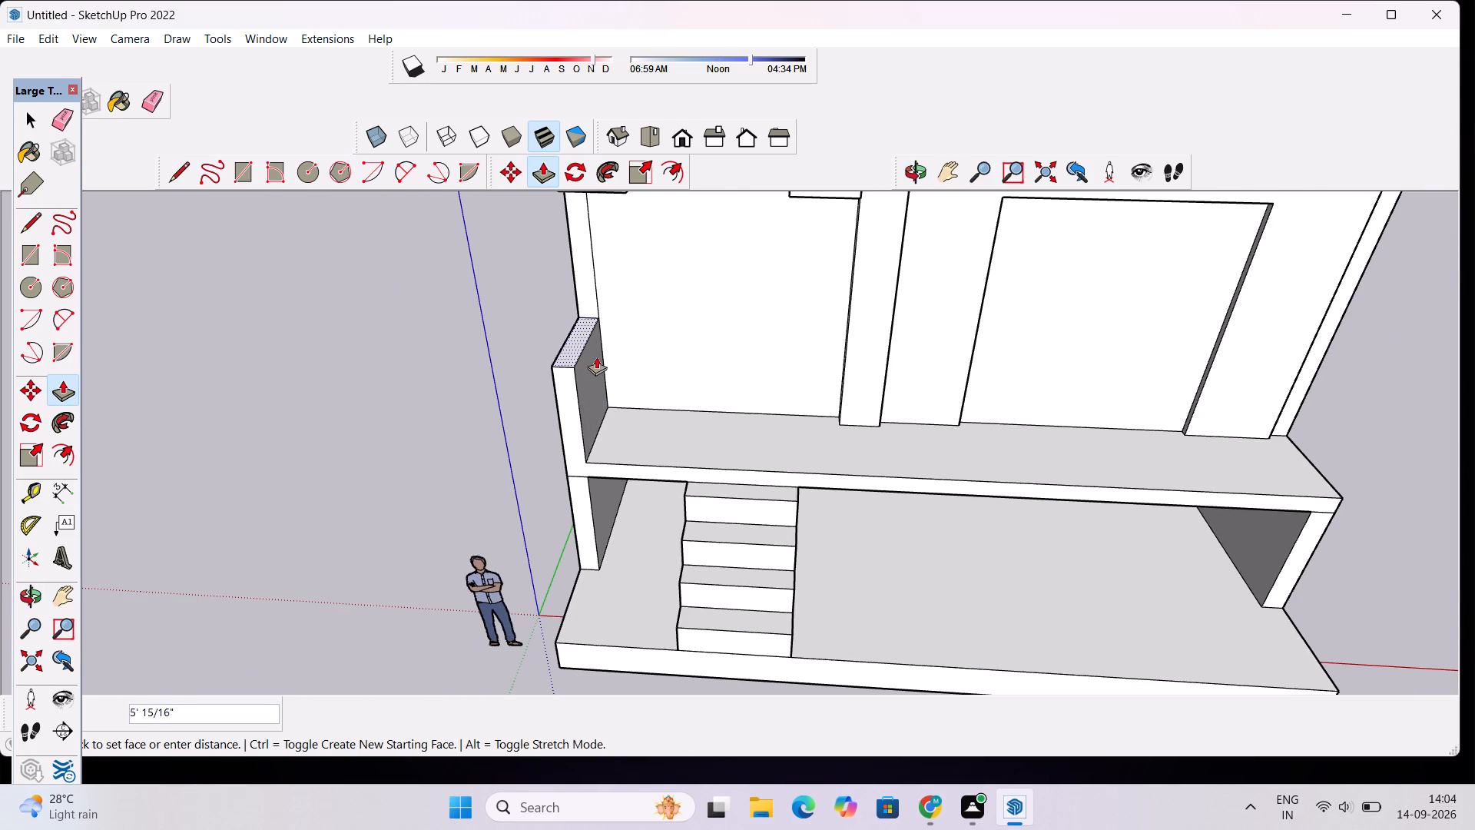
{"action": "type", "text": "6'"}
{"action": "key", "text": "Return"}
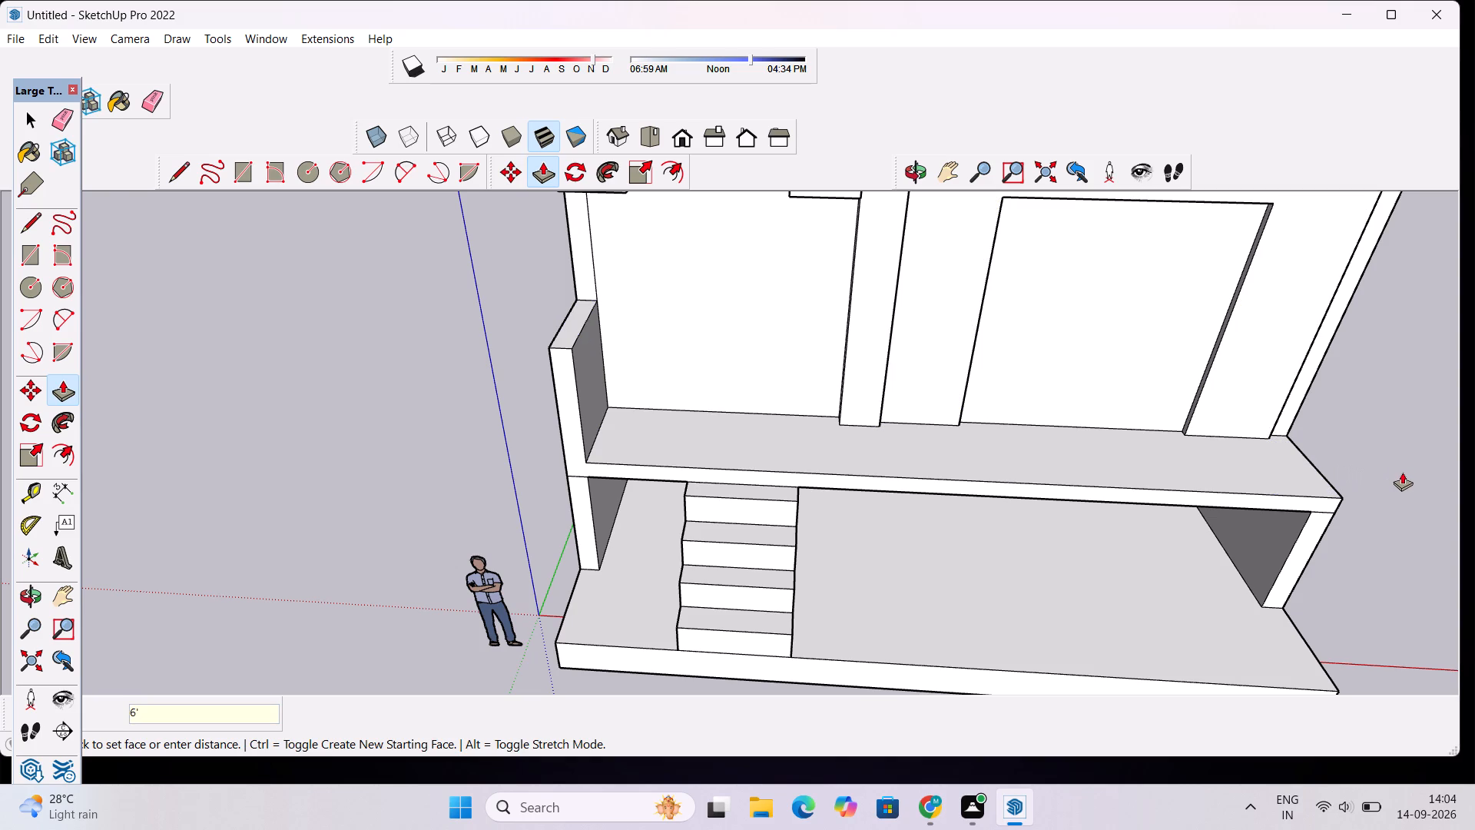
Draw a line about 4' 7" long from the facade's foot to the deck's front edge, marking a strip at the end opposite the stair.
{"action": "scroll", "coordinate": [1399, 486], "scroll_direction": "up", "scroll_amount": 3}
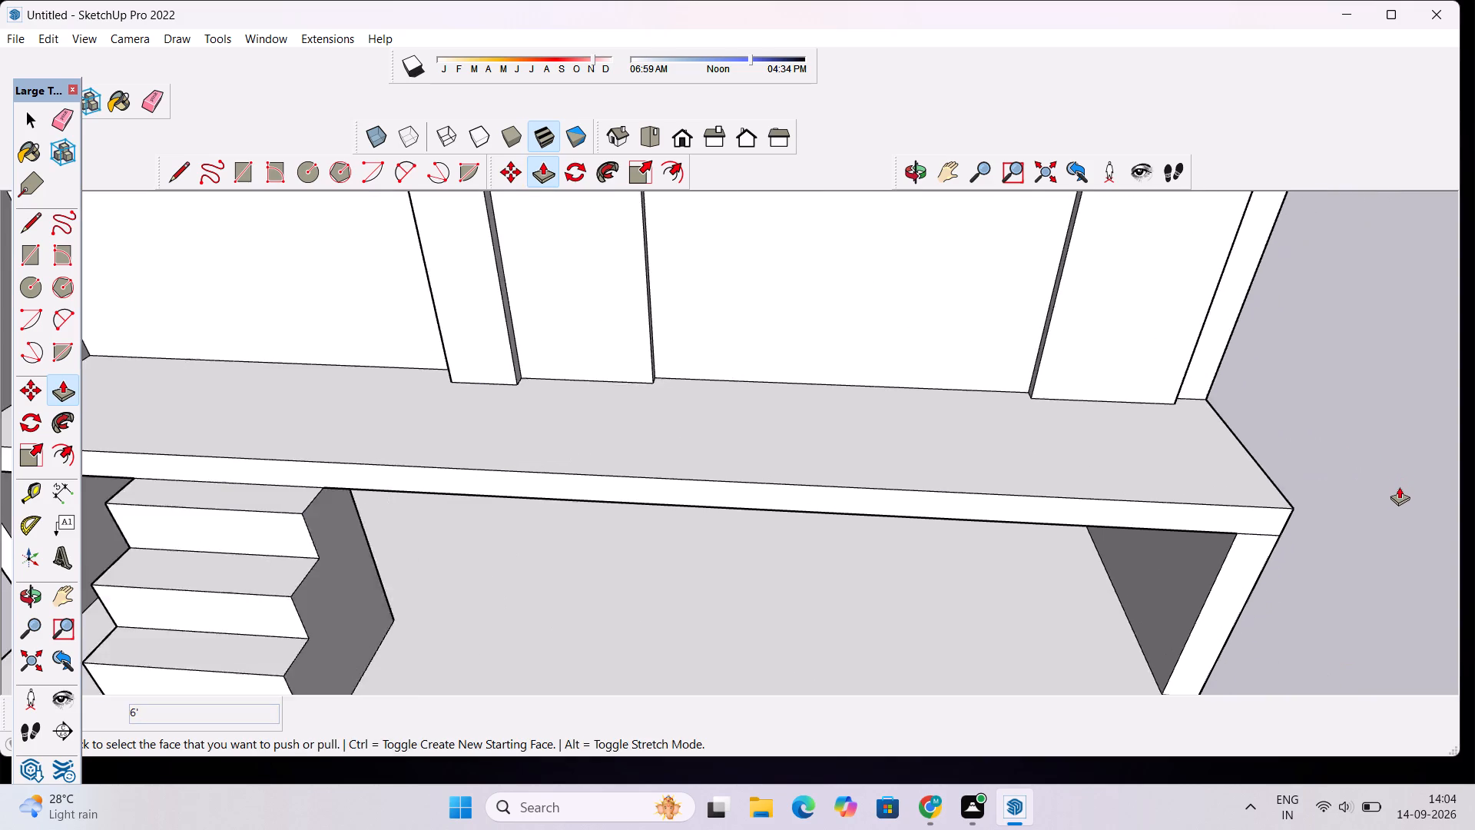
{"action": "scroll", "coordinate": [1399, 486], "scroll_direction": "up", "scroll_amount": 6}
{"action": "scroll", "coordinate": [1245, 503], "scroll_direction": "up", "scroll_amount": 4}
{"action": "scroll", "coordinate": [1235, 502], "scroll_direction": "down", "scroll_amount": 4}
{"action": "key", "text": "k"}
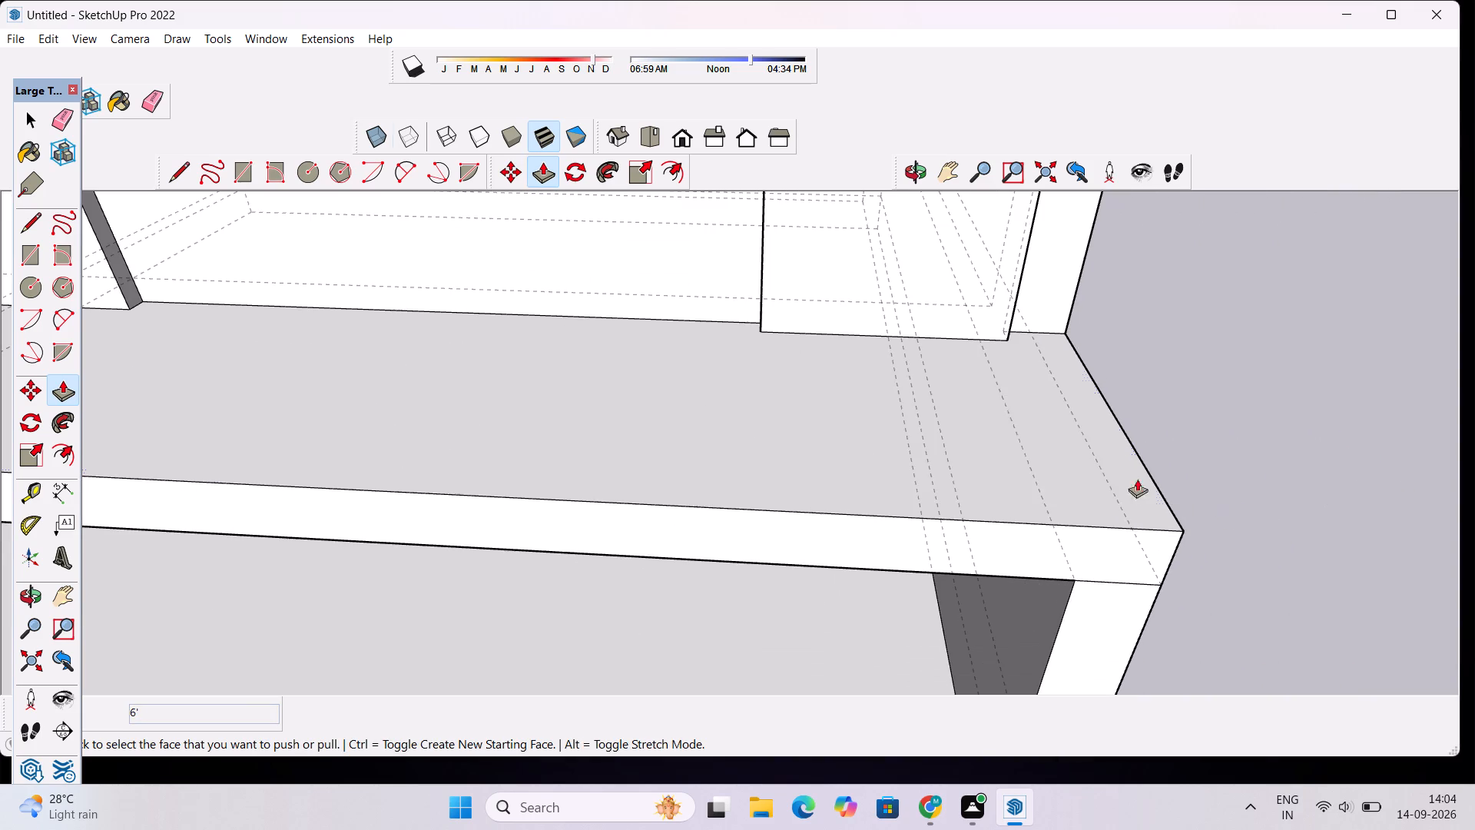
{"action": "key", "text": "k"}
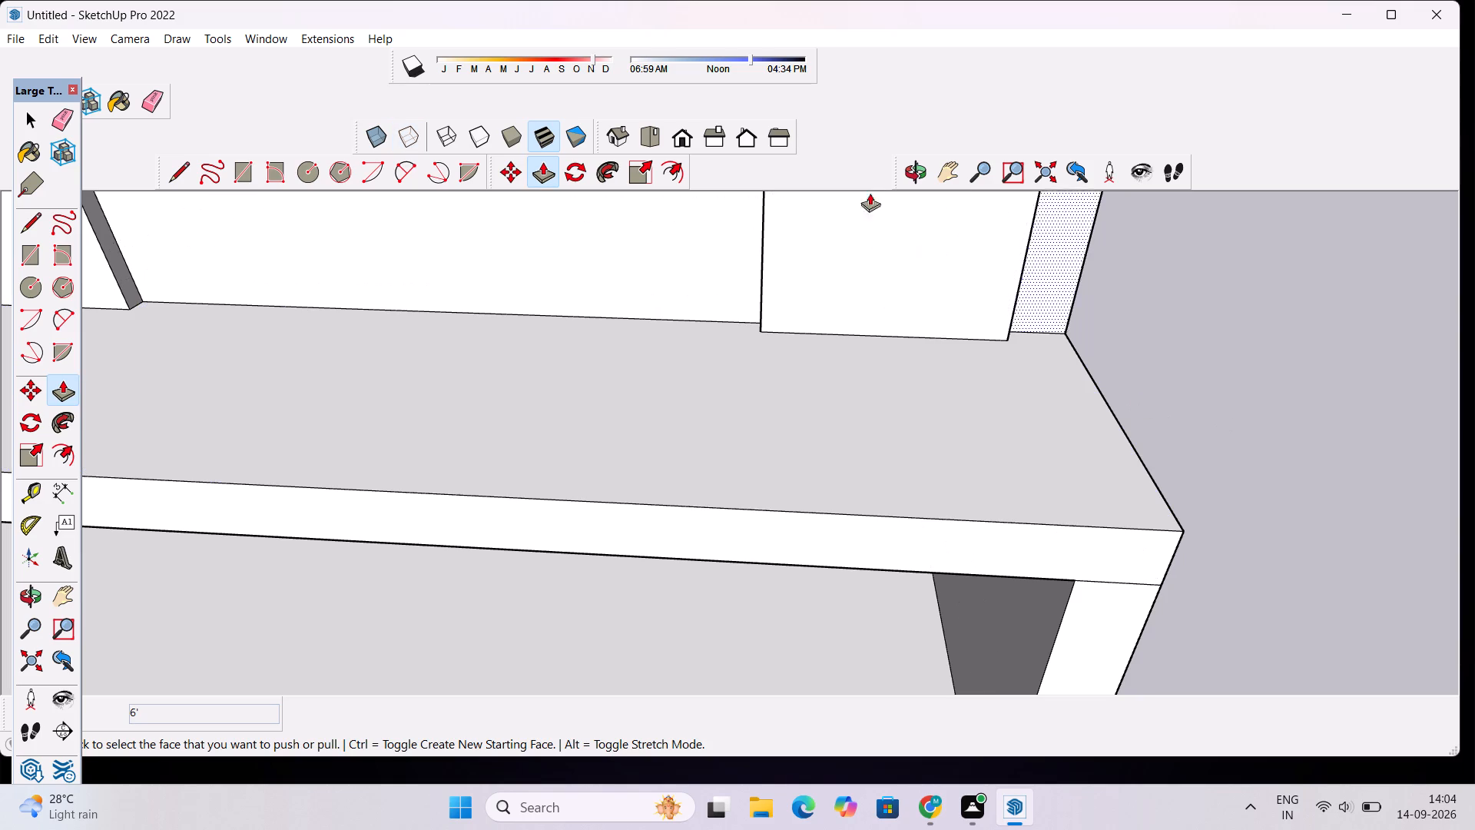
{"action": "left_click", "coordinate": [917, 172]}
{"action": "left_click_drag", "start_coordinate": [1145, 398], "coordinate": [999, 354]}
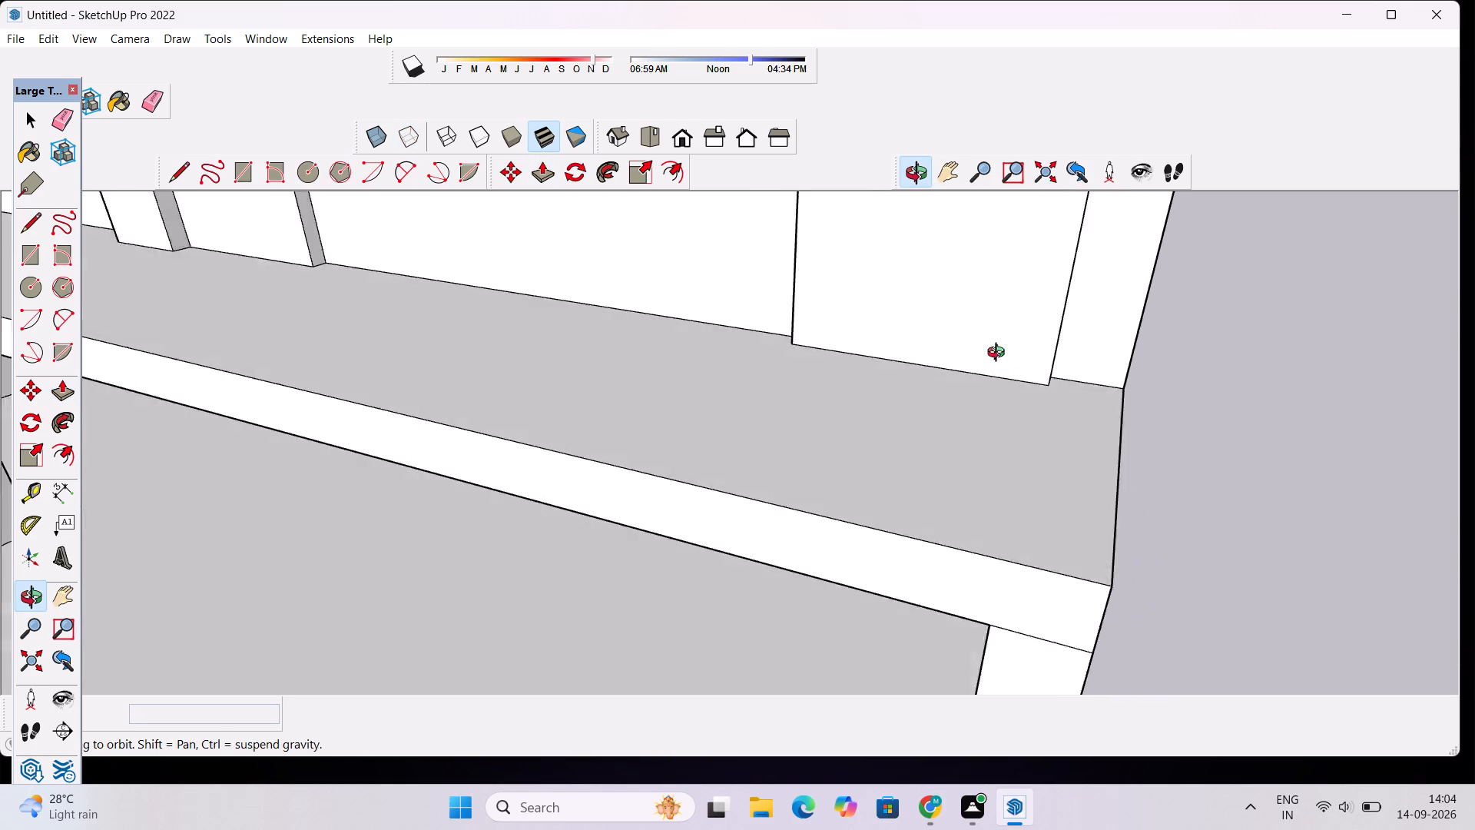
{"action": "left_click_drag", "start_coordinate": [999, 354], "coordinate": [895, 324]}
{"action": "key", "text": "l"}
{"action": "scroll", "coordinate": [1046, 425], "scroll_direction": "up", "scroll_amount": 3}
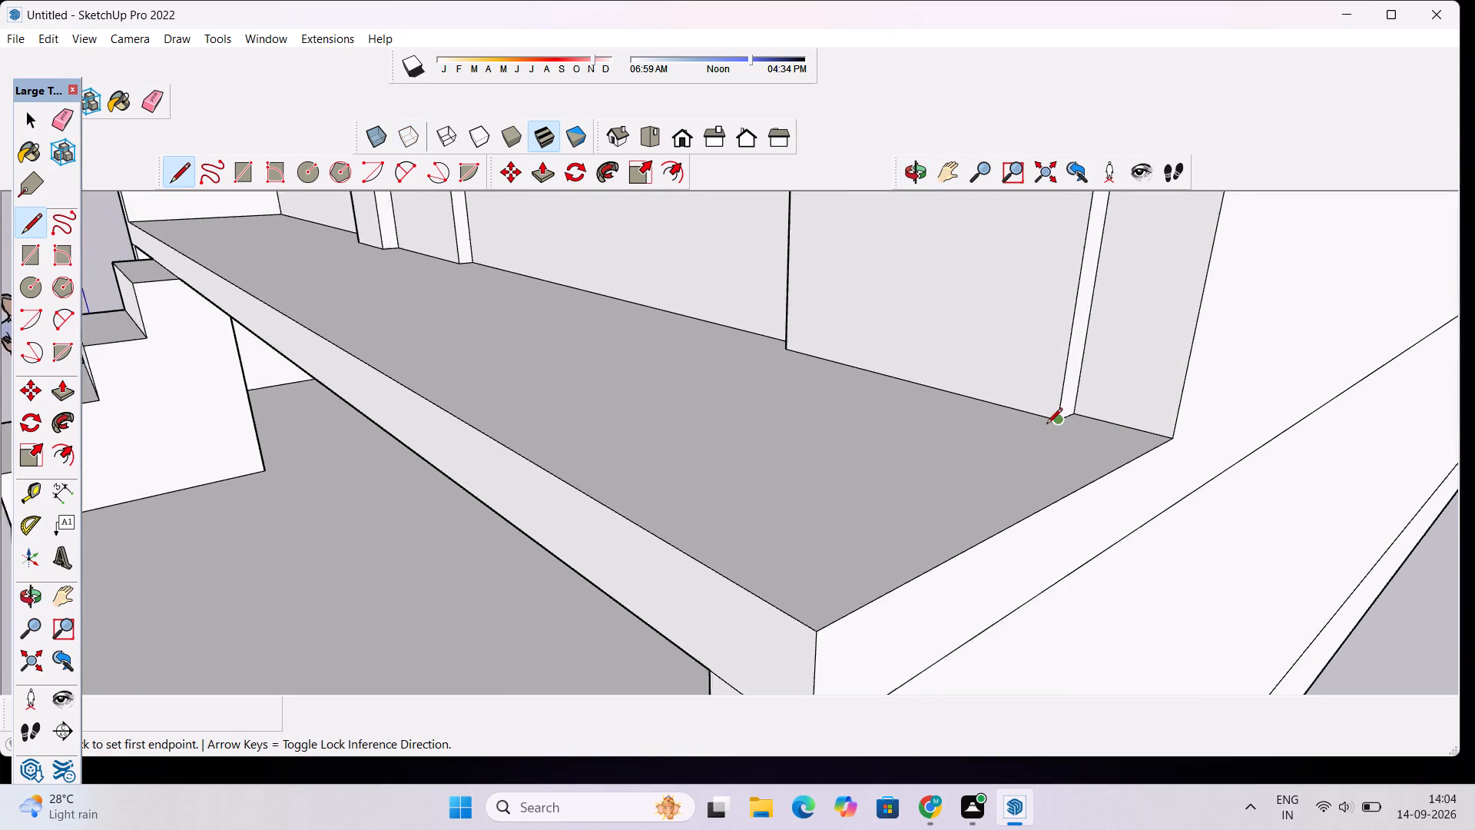
{"action": "left_click", "coordinate": [1056, 418]}
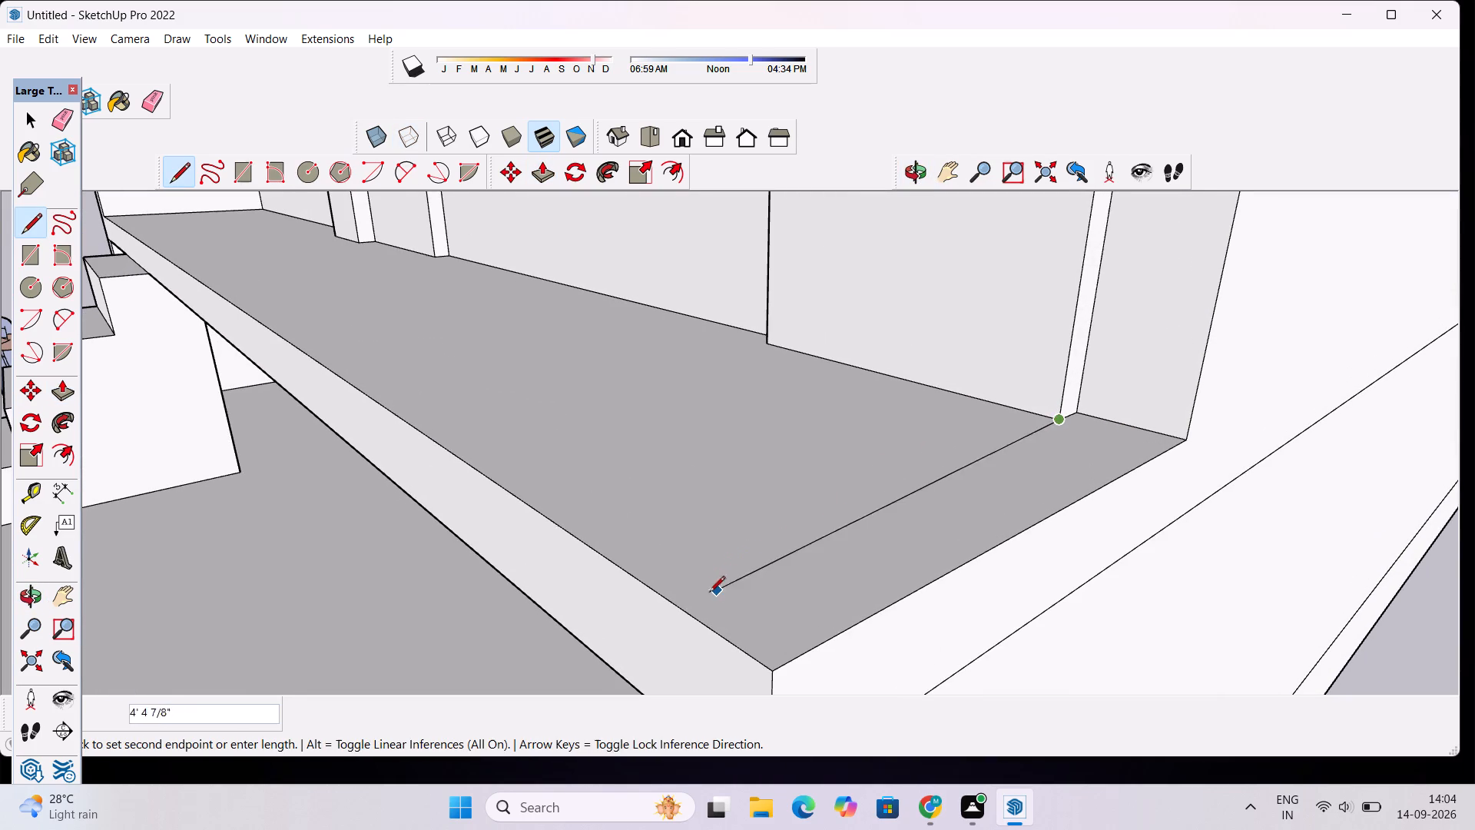
{"action": "left_click", "coordinate": [648, 590]}
{"action": "key", "text": "space"}
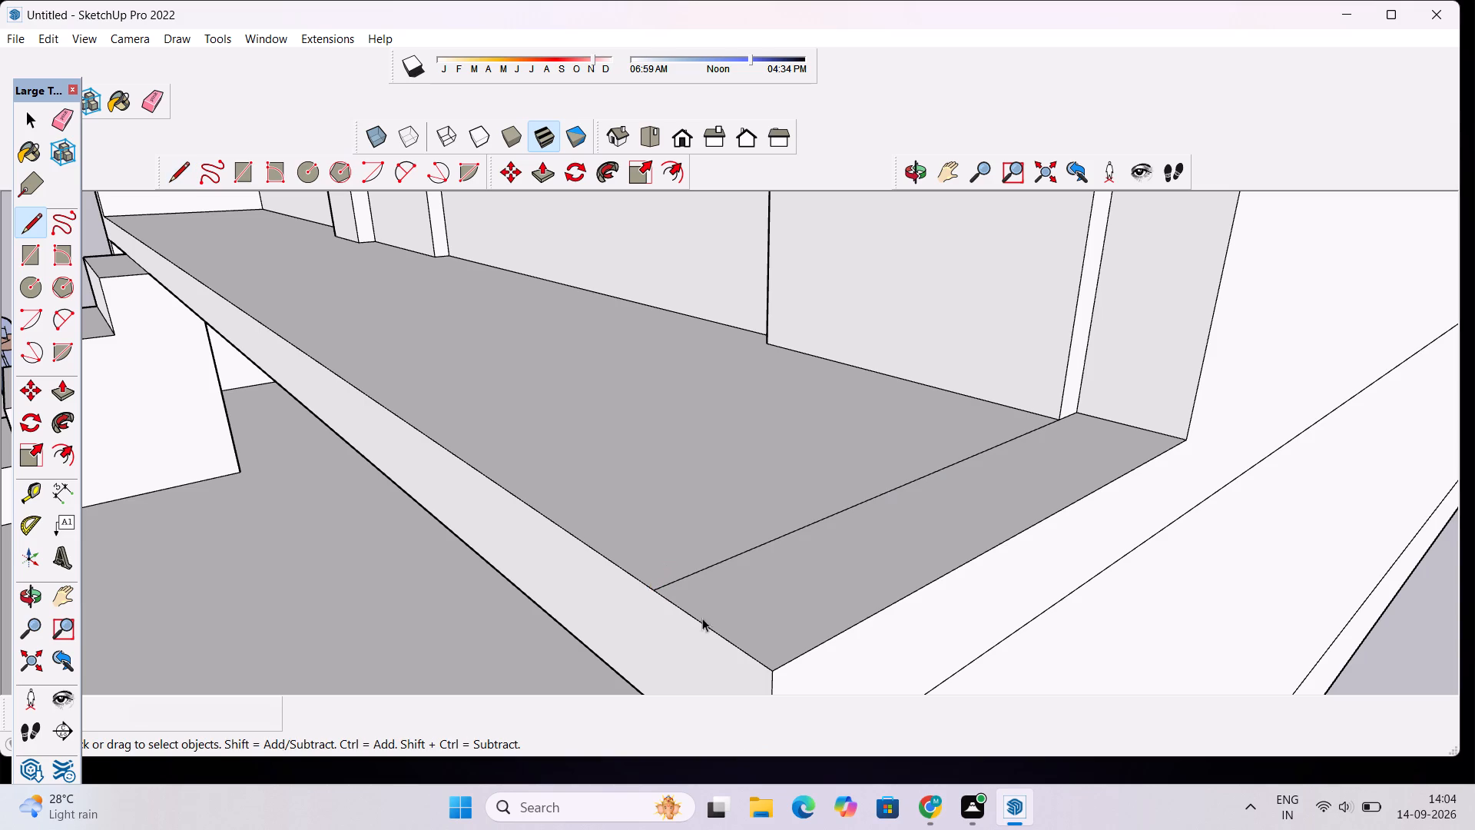
Push/Pull the strip at the deck end opposite the stair up 6' to form the second side wall.
{"action": "left_click", "coordinate": [826, 632]}
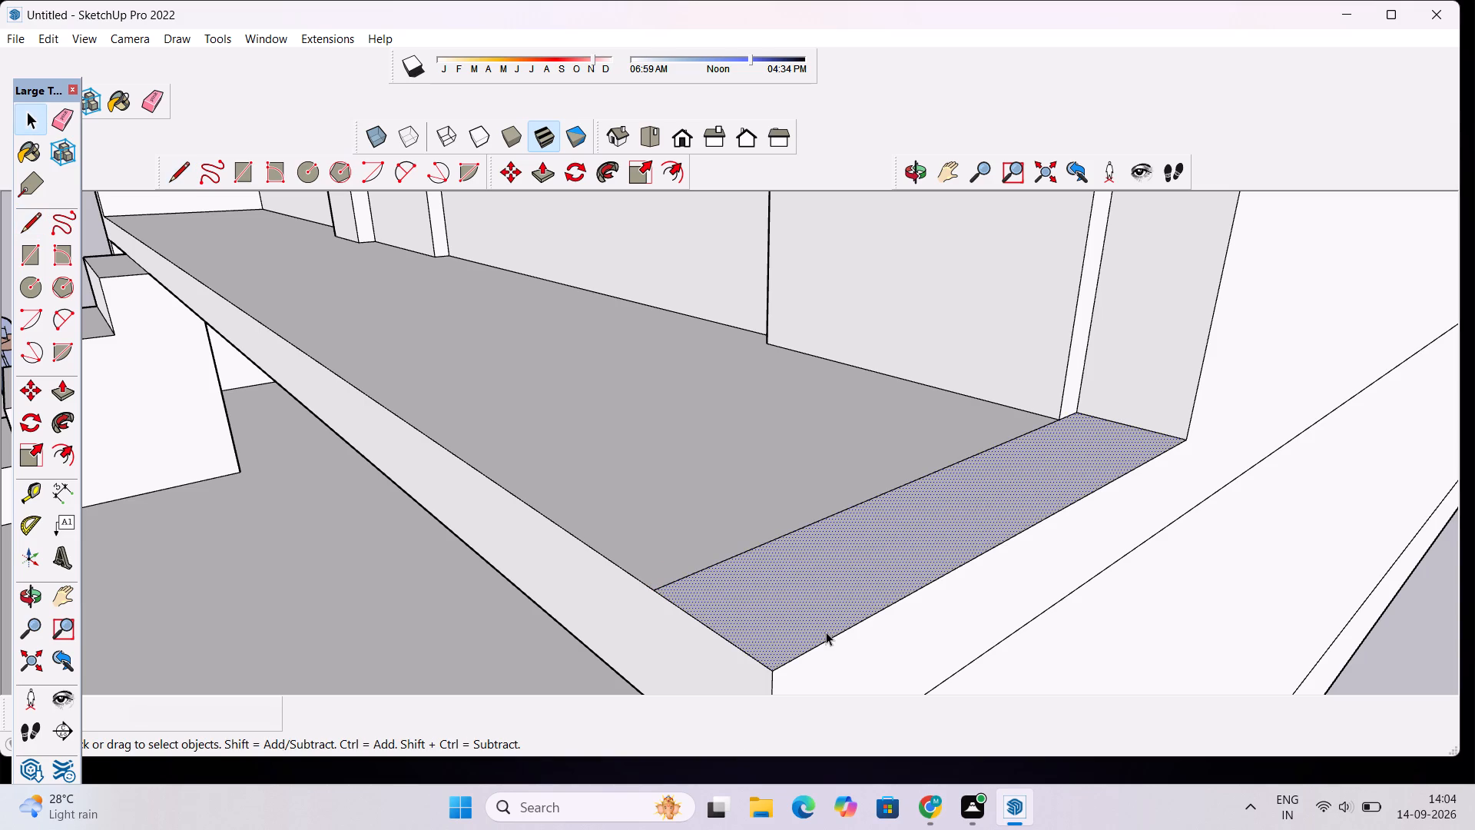
{"action": "key", "text": "p"}
{"action": "left_click", "coordinate": [826, 632]}
{"action": "scroll", "coordinate": [827, 580], "scroll_direction": "down", "scroll_amount": 8}
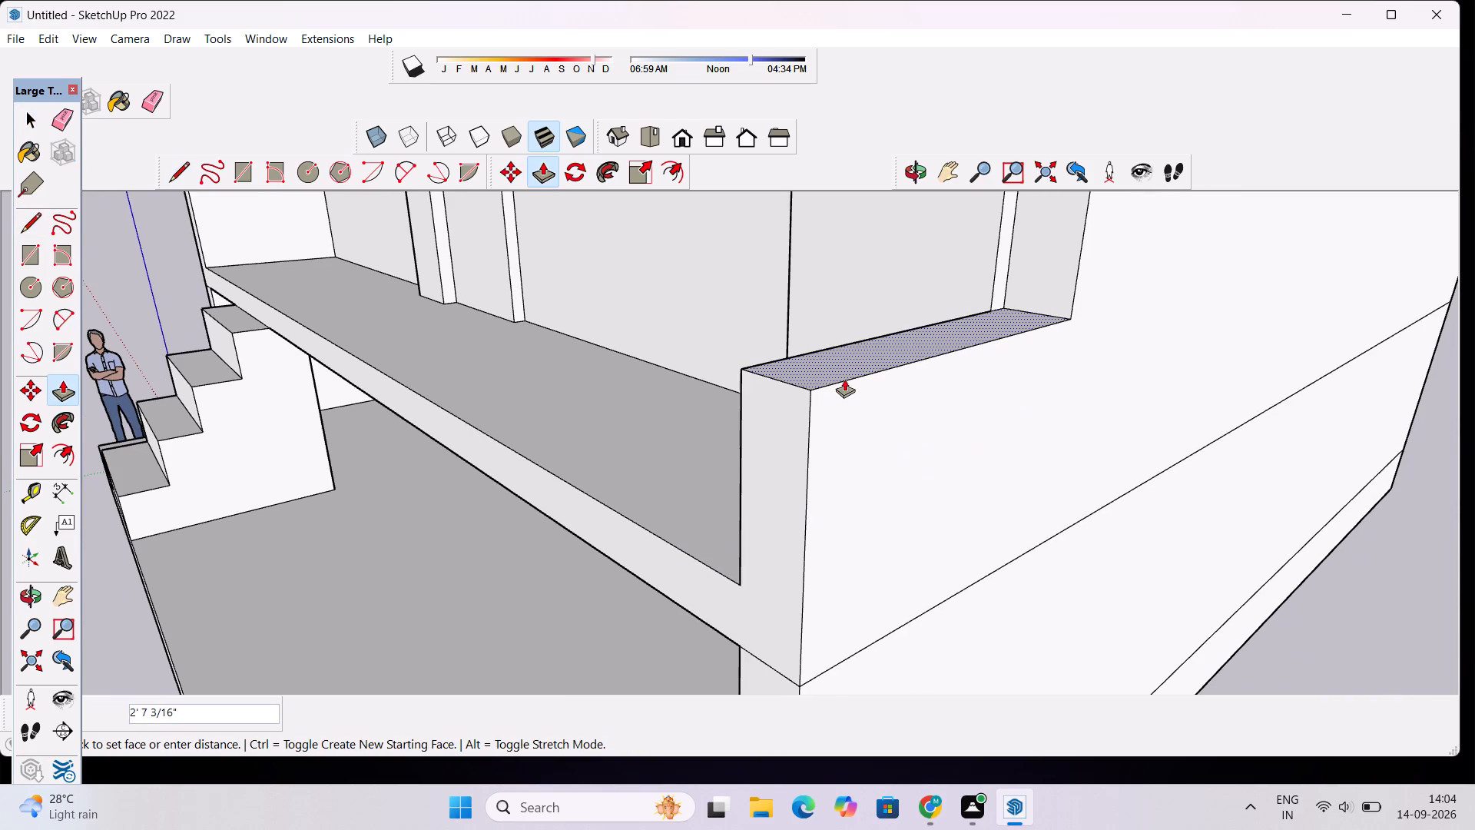
{"action": "type", "text": "6'"}
{"action": "key", "text": "Return"}
Examine the raised deck's two side walls and the stair below from the front.
{"action": "scroll", "coordinate": [844, 379], "scroll_direction": "down", "scroll_amount": 6}
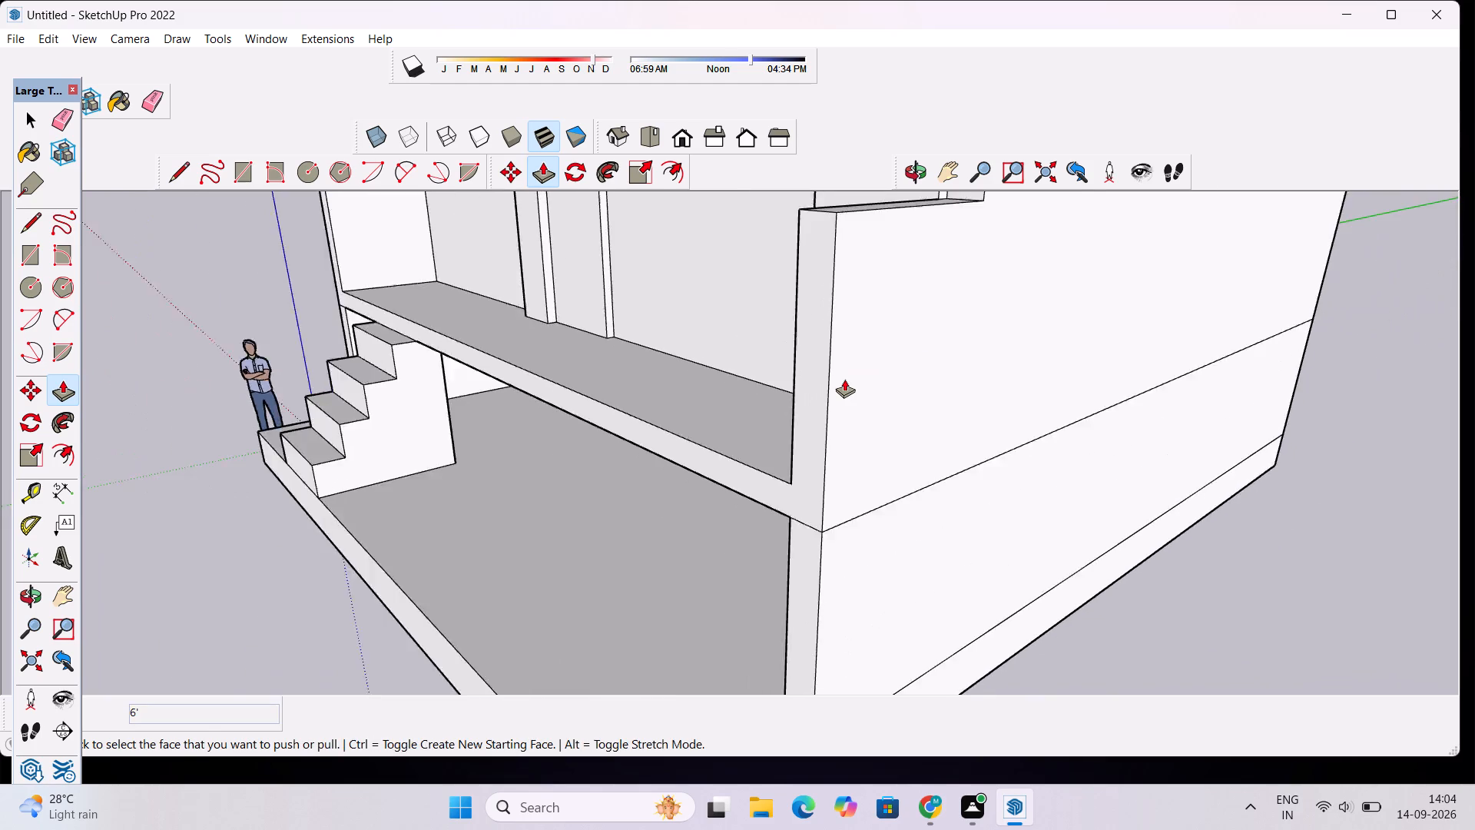
{"action": "scroll", "coordinate": [844, 379], "scroll_direction": "down", "scroll_amount": 13}
{"action": "left_click", "coordinate": [910, 167]}
{"action": "left_click_drag", "start_coordinate": [679, 327], "coordinate": [838, 340]}
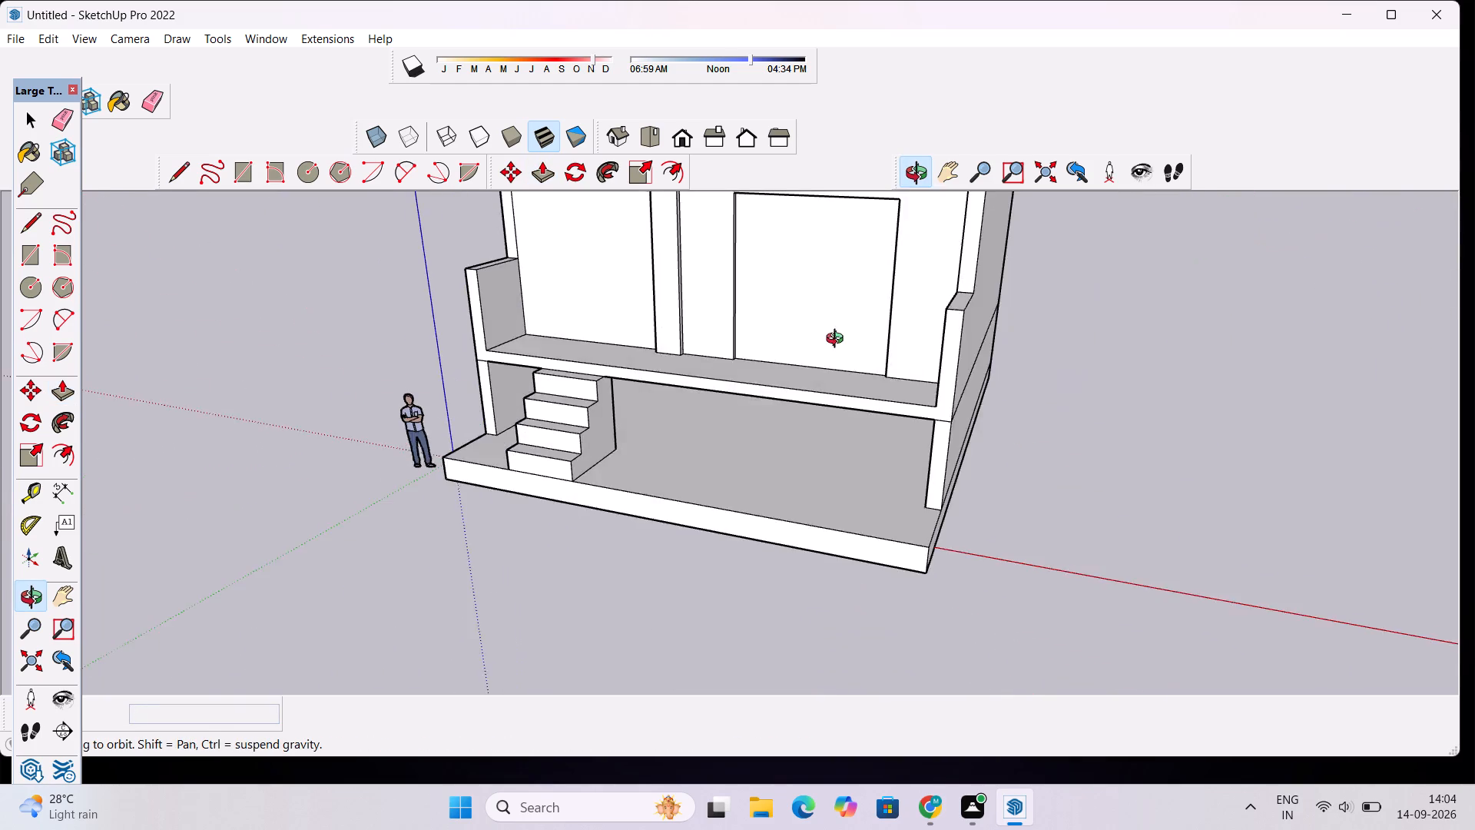
{"action": "left_click_drag", "start_coordinate": [838, 340], "coordinate": [962, 343]}
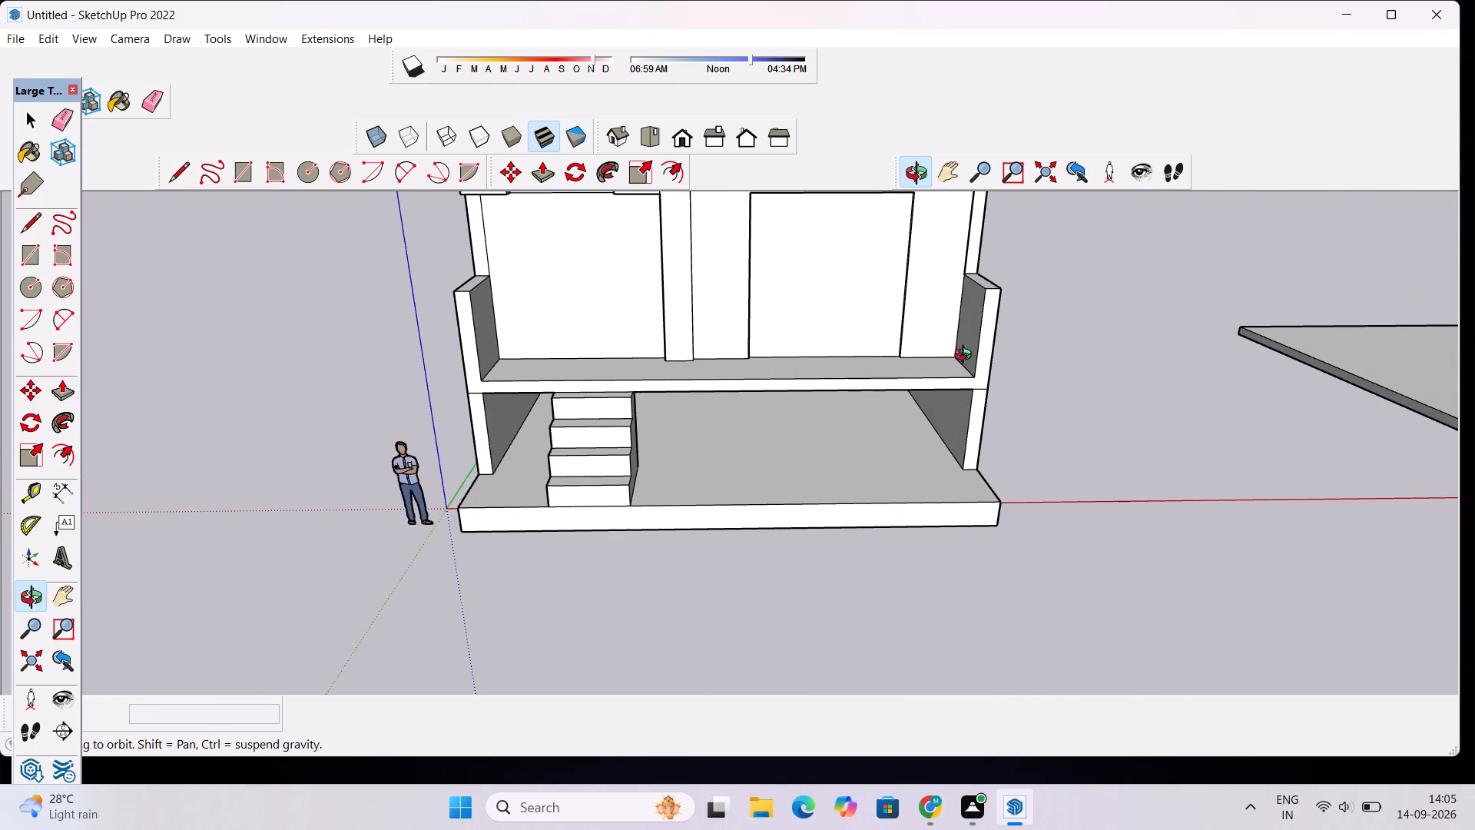
{"action": "scroll", "coordinate": [825, 367], "scroll_direction": "down", "scroll_amount": 1}
{"action": "scroll", "coordinate": [687, 423], "scroll_direction": "up", "scroll_amount": 4}
{"action": "left_click_drag", "start_coordinate": [688, 420], "coordinate": [691, 446]}
{"action": "scroll", "coordinate": [691, 446], "scroll_direction": "down", "scroll_amount": 3}
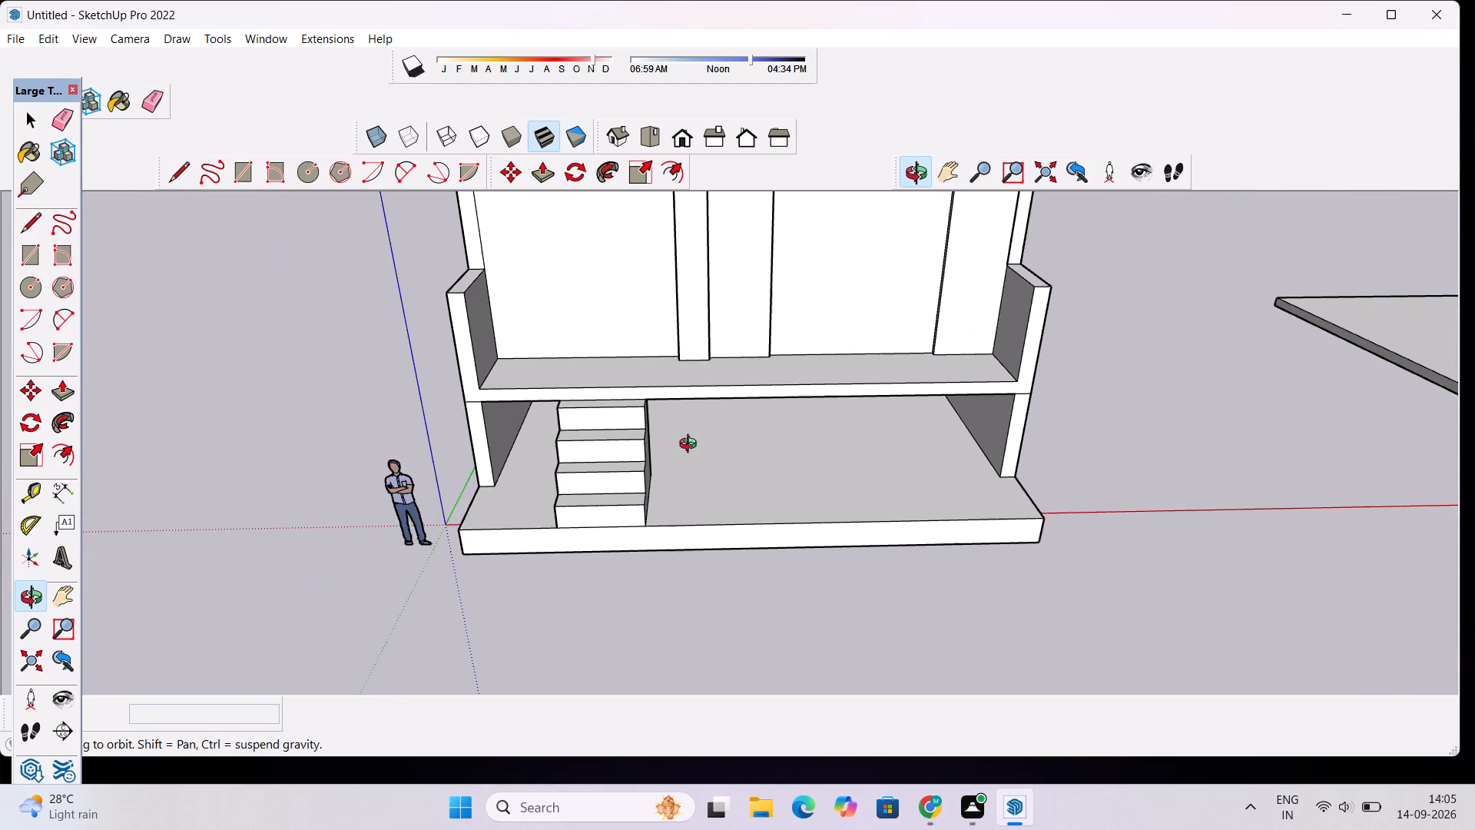
{"action": "left_click_drag", "start_coordinate": [690, 443], "coordinate": [682, 499], "text": "shift"}
{"action": "scroll", "coordinate": [616, 561], "scroll_direction": "up", "scroll_amount": 5}
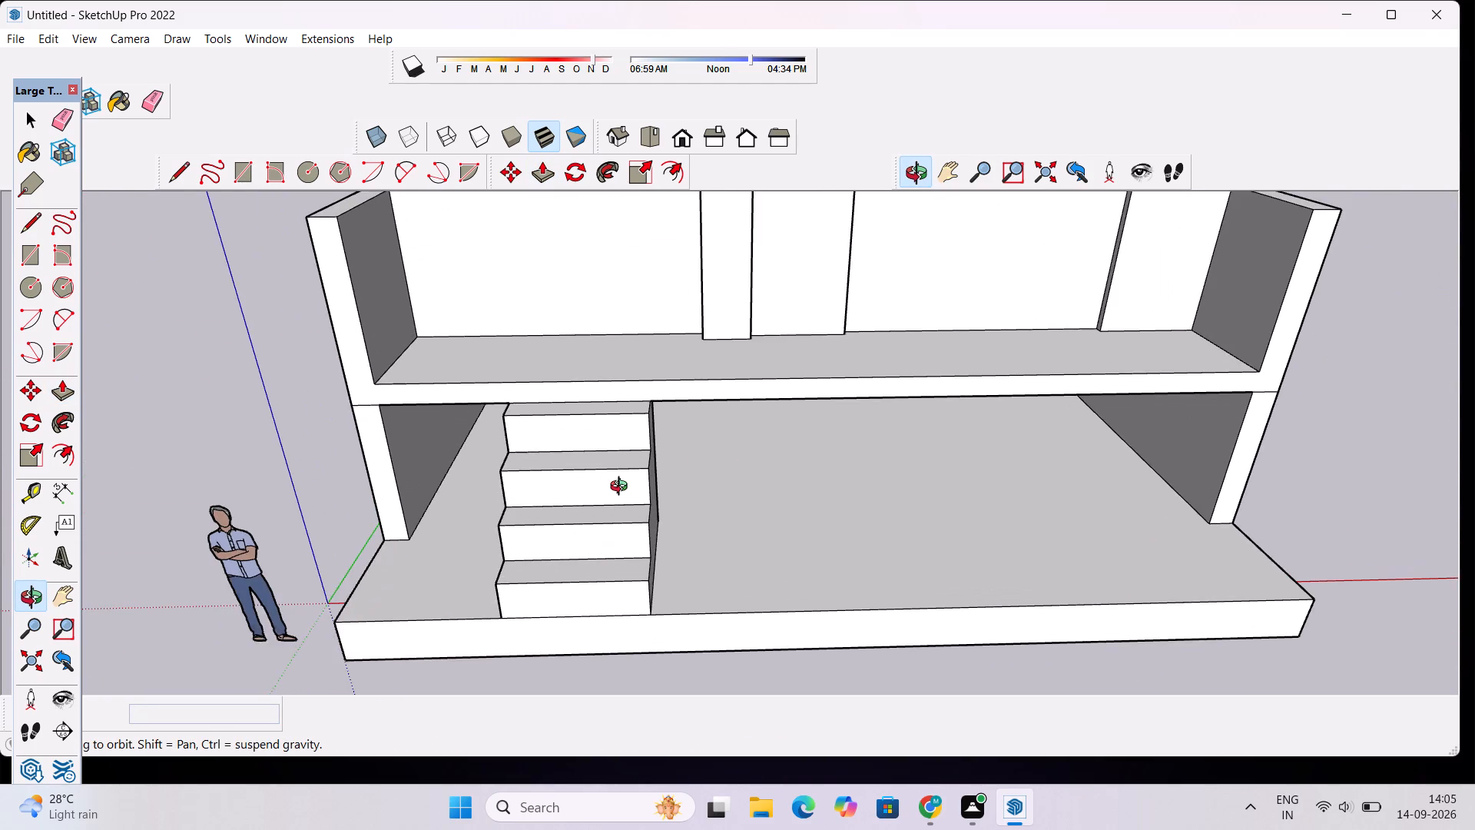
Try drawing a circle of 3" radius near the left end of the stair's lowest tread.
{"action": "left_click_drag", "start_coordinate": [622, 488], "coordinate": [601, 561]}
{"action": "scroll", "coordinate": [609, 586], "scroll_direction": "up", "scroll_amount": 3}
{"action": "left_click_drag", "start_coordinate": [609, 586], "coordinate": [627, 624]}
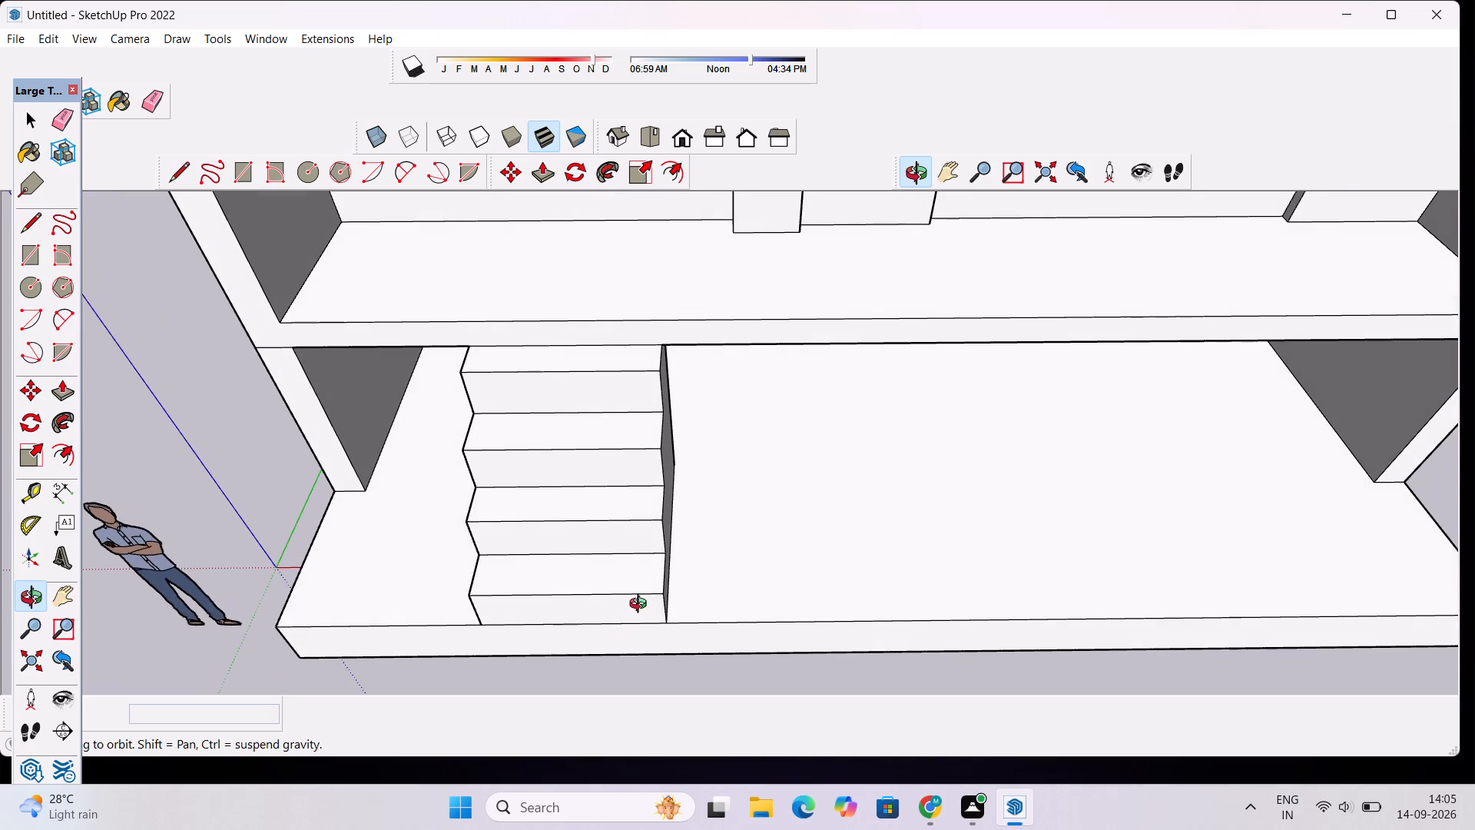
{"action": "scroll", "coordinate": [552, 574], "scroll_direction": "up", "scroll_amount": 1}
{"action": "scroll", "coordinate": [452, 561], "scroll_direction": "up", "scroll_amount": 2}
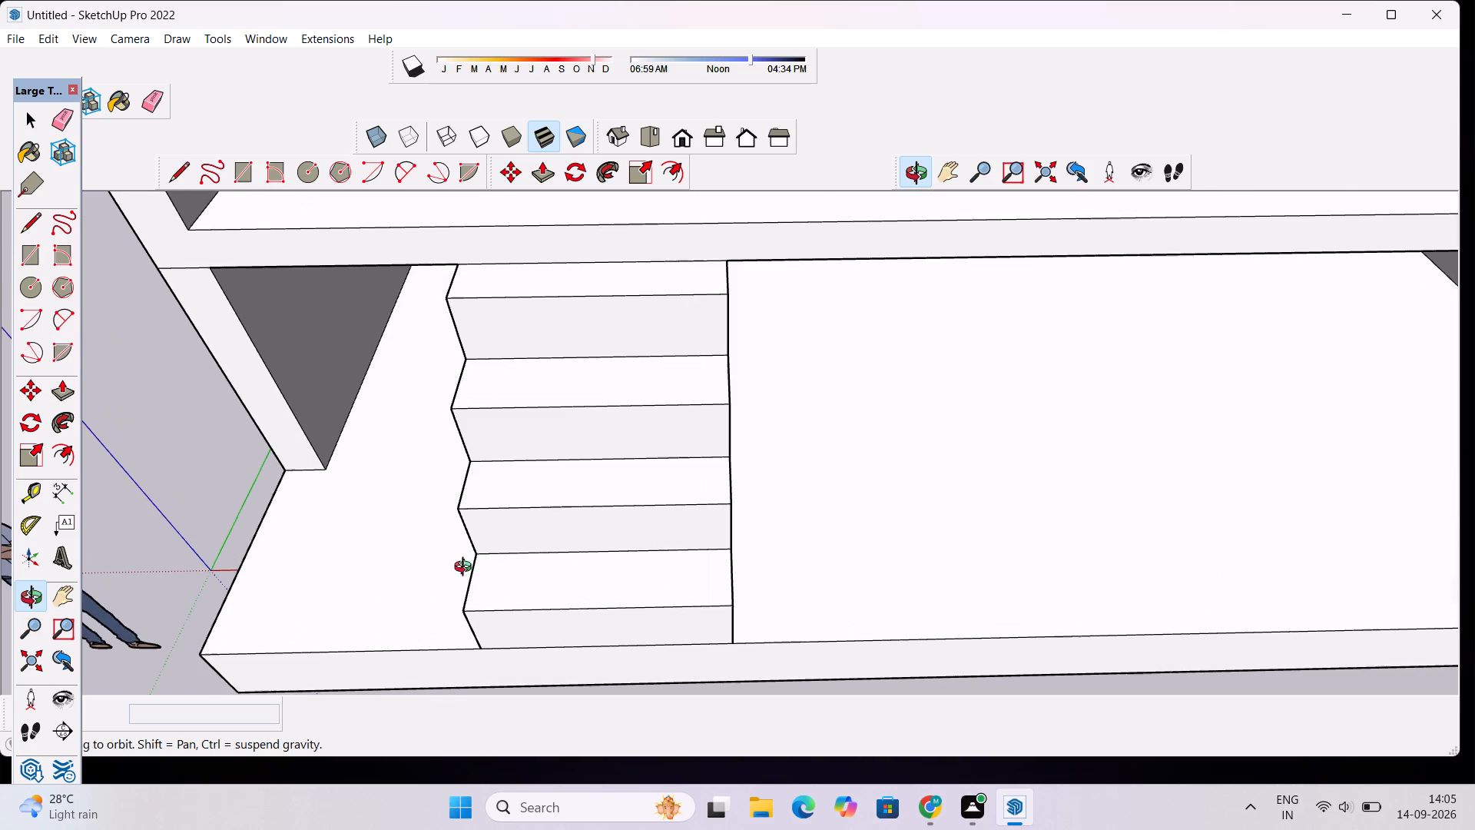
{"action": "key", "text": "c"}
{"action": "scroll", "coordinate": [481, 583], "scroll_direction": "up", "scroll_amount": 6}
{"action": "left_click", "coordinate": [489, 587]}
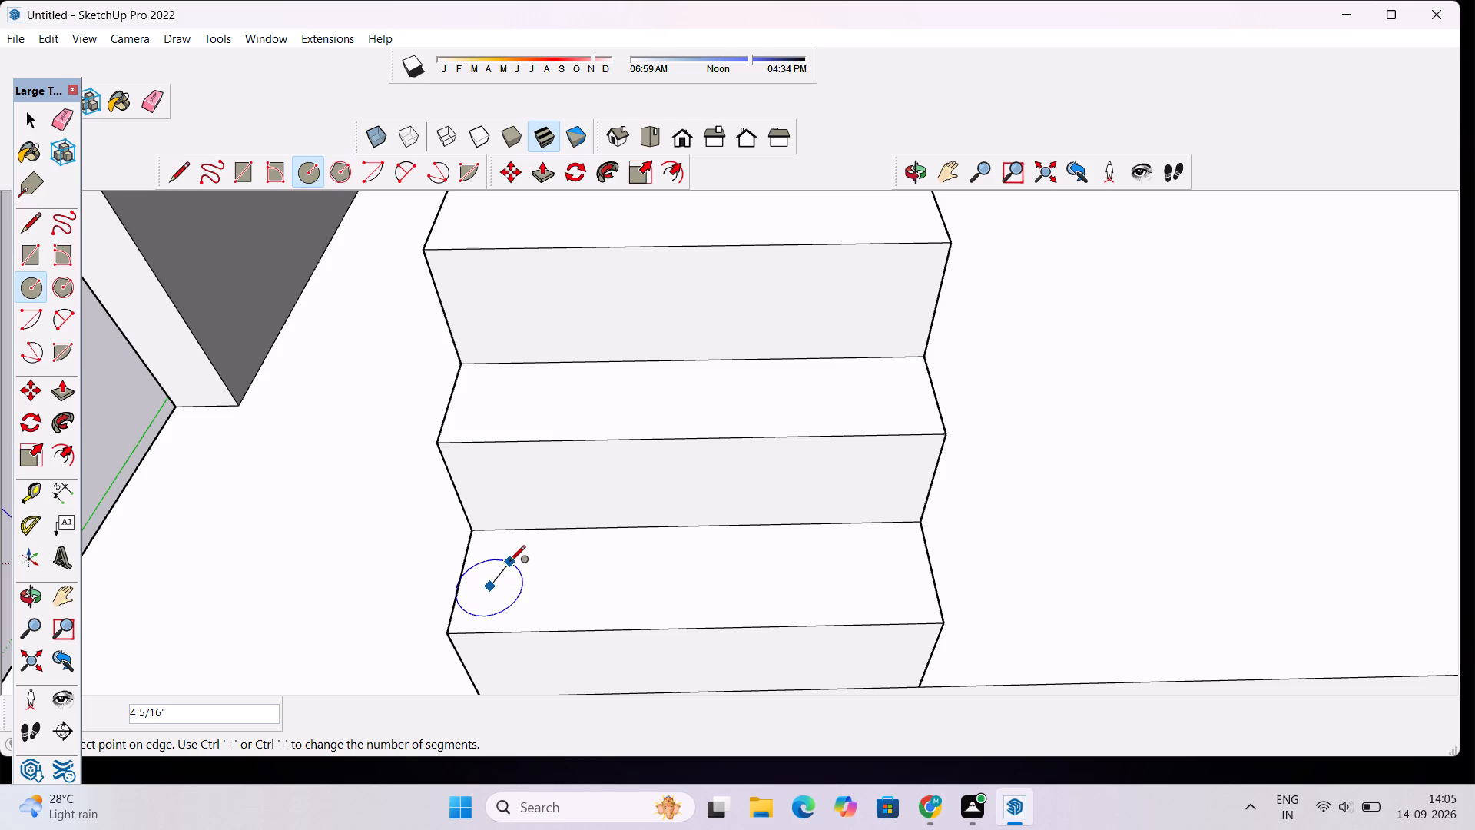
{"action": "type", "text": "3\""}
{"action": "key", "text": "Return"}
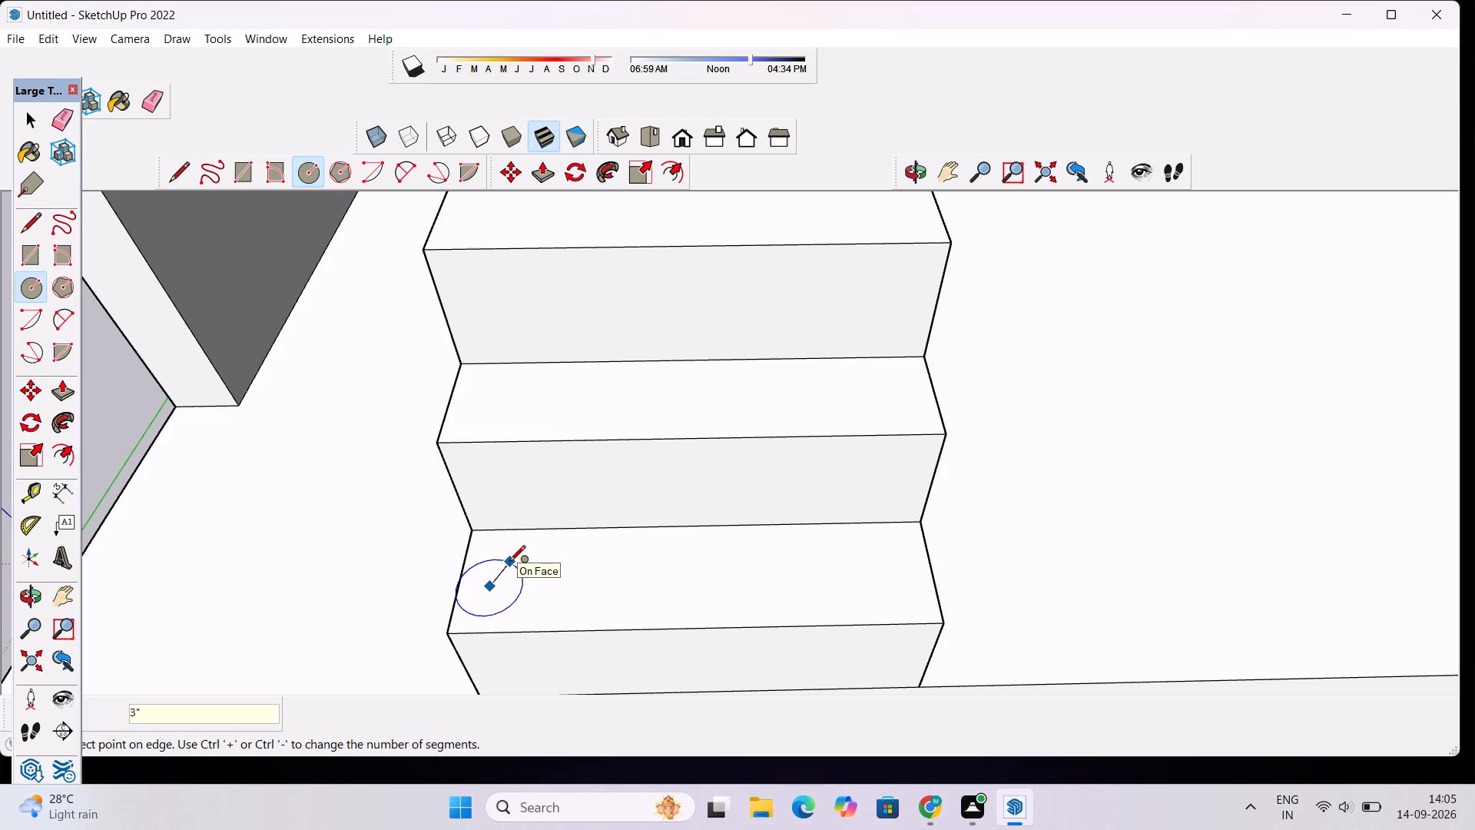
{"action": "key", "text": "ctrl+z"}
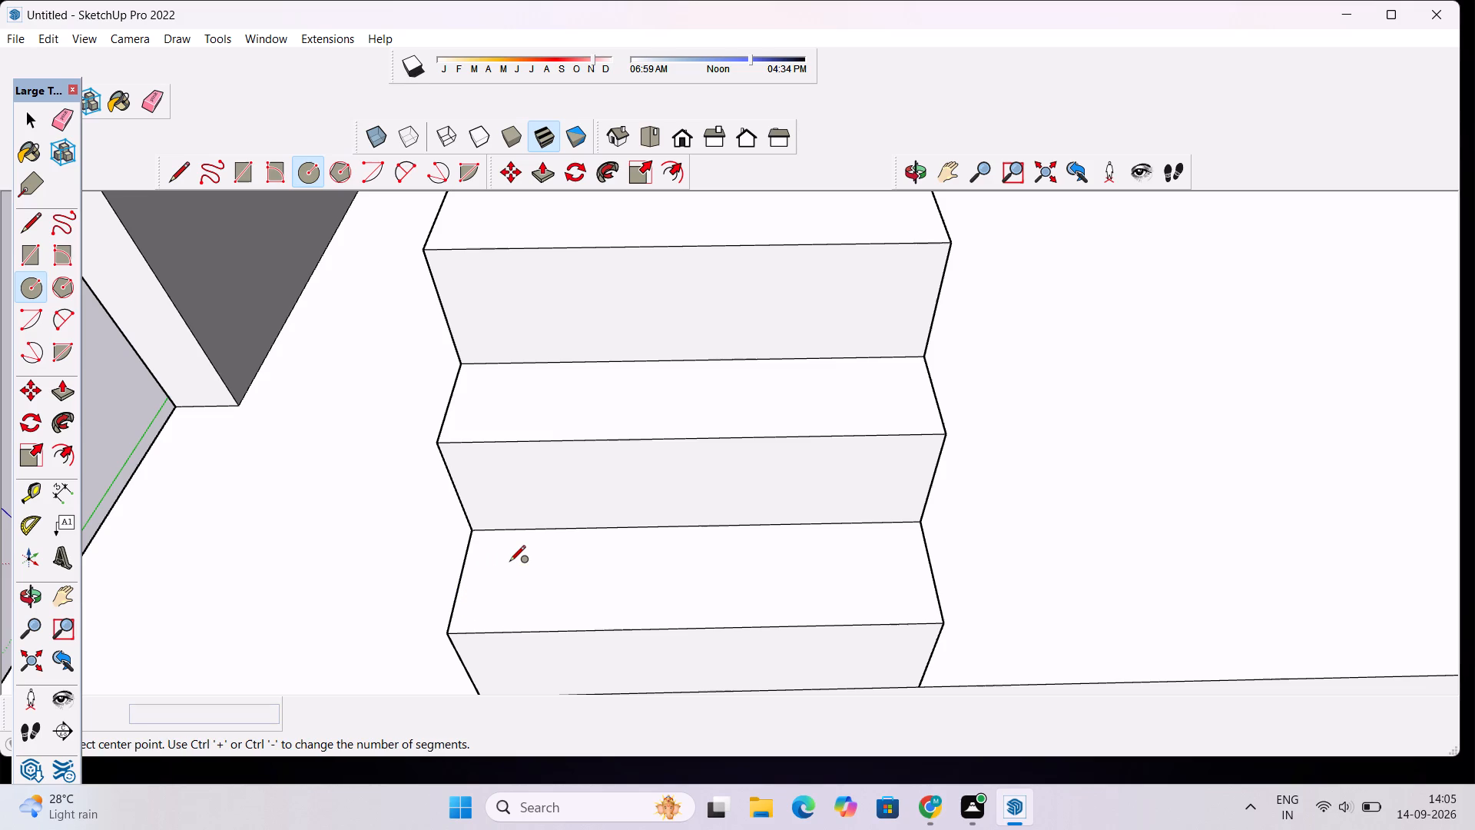
Draw a circle of 2" radius near the left end of the stair's lowest tread.
{"action": "left_click", "coordinate": [486, 591]}
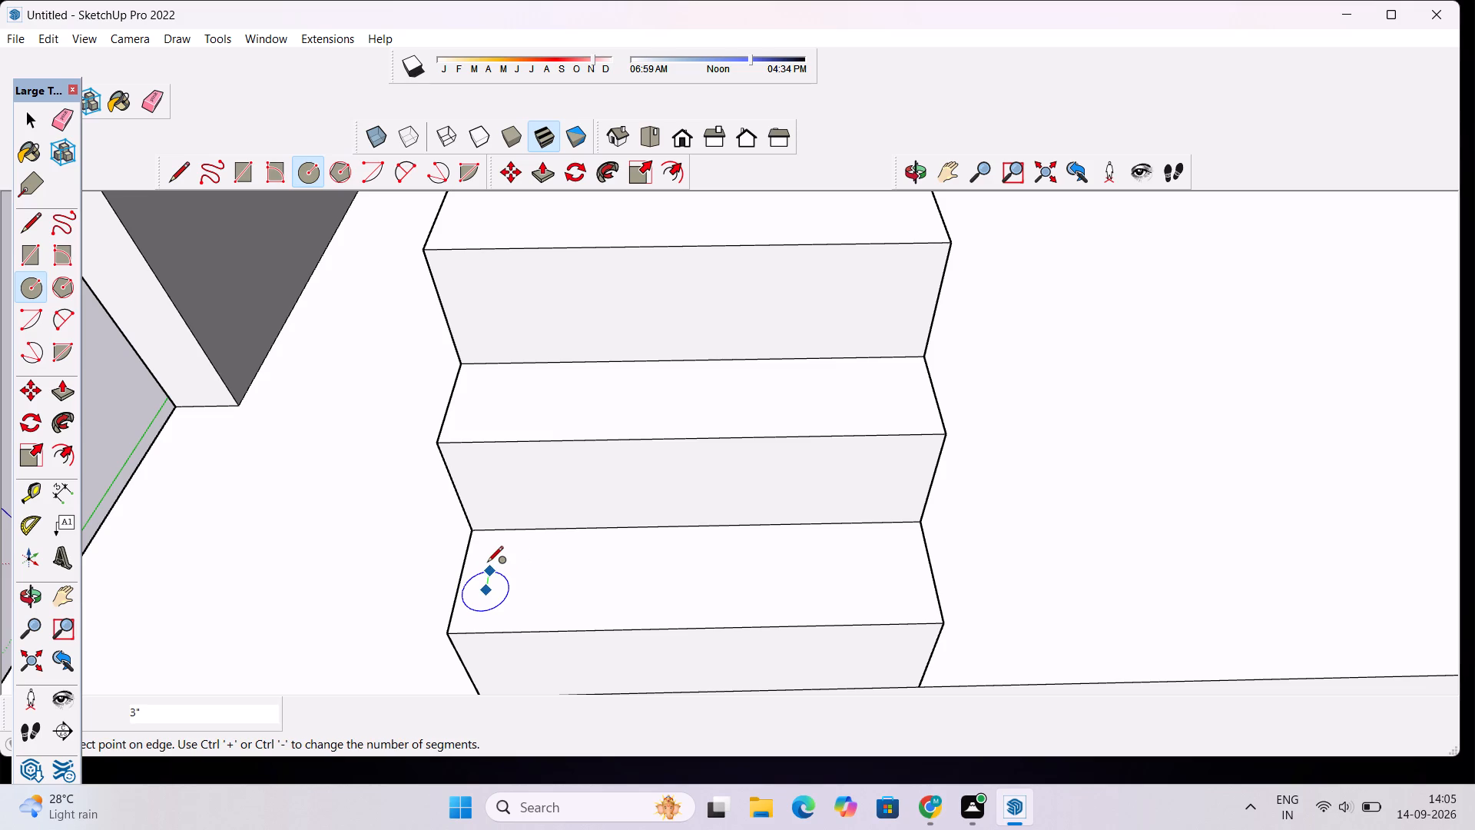
{"action": "type", "text": "2\""}
{"action": "key", "text": "Return"}
{"action": "key", "text": "space"}
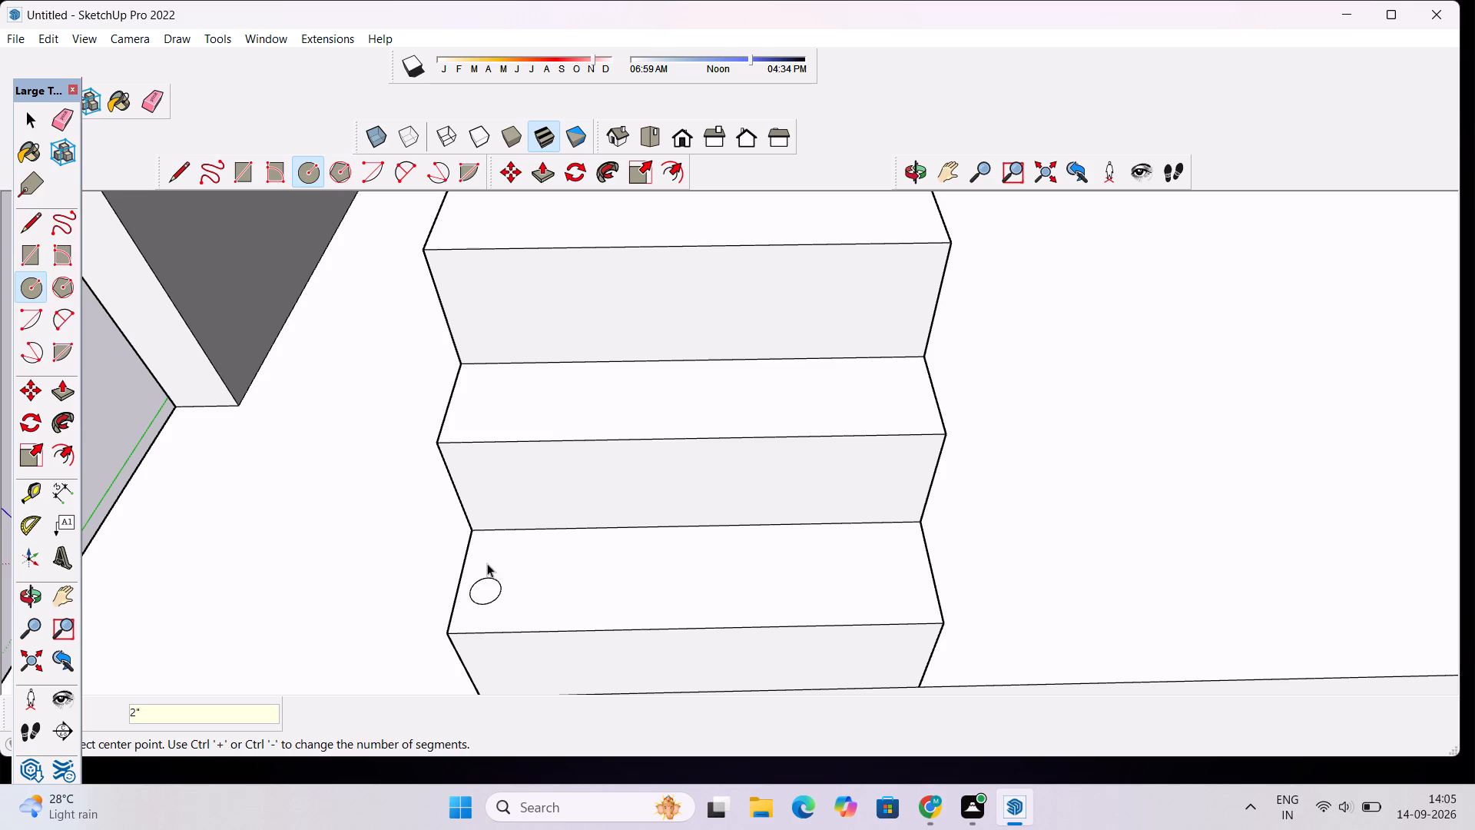
Copy the circle about 4' 8" across to the right end of the lowest tread.
{"action": "double_click", "coordinate": [487, 588]}
{"action": "key", "text": "m"}
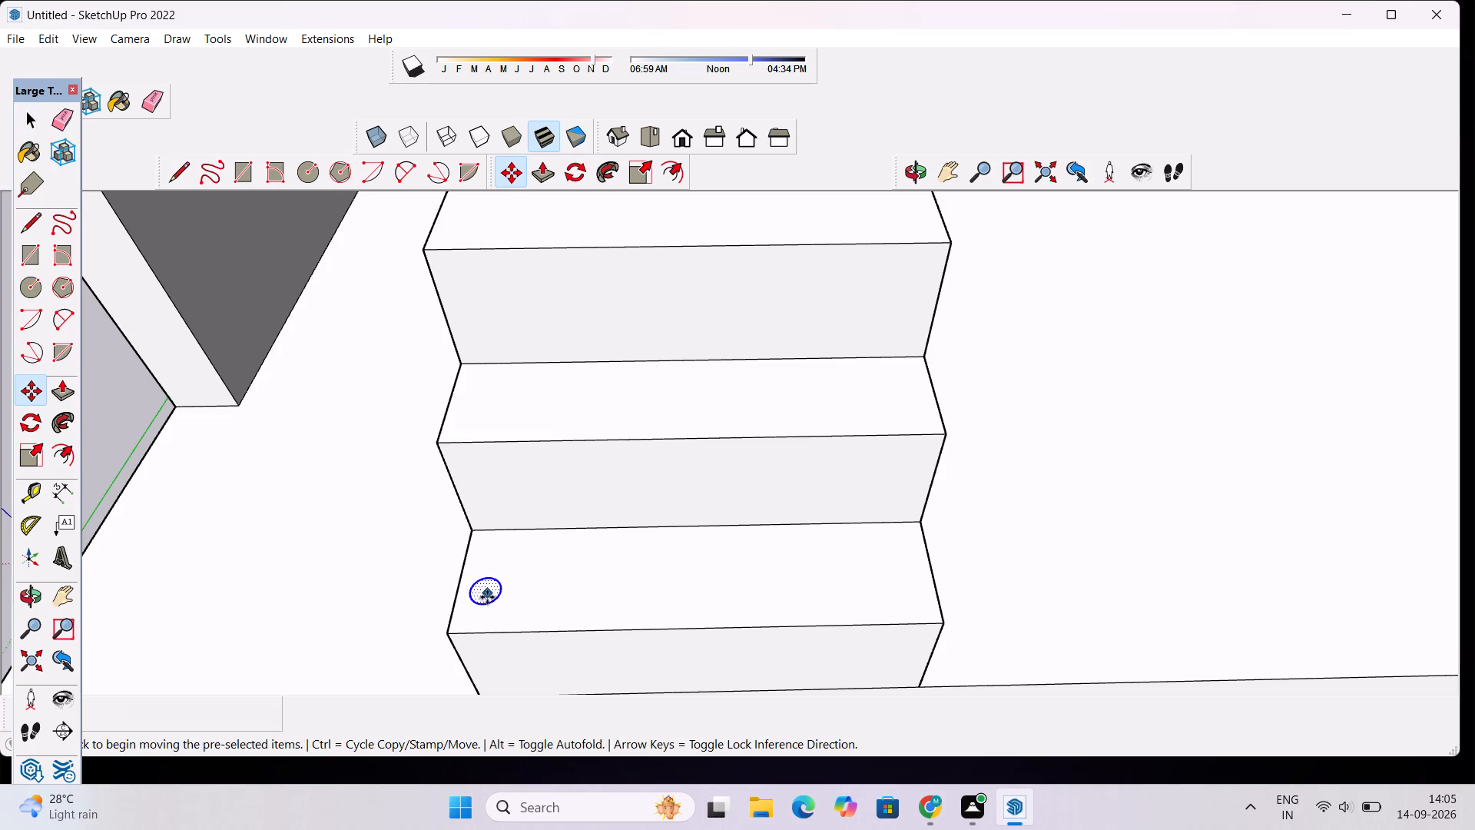
{"action": "left_click", "coordinate": [485, 592]}
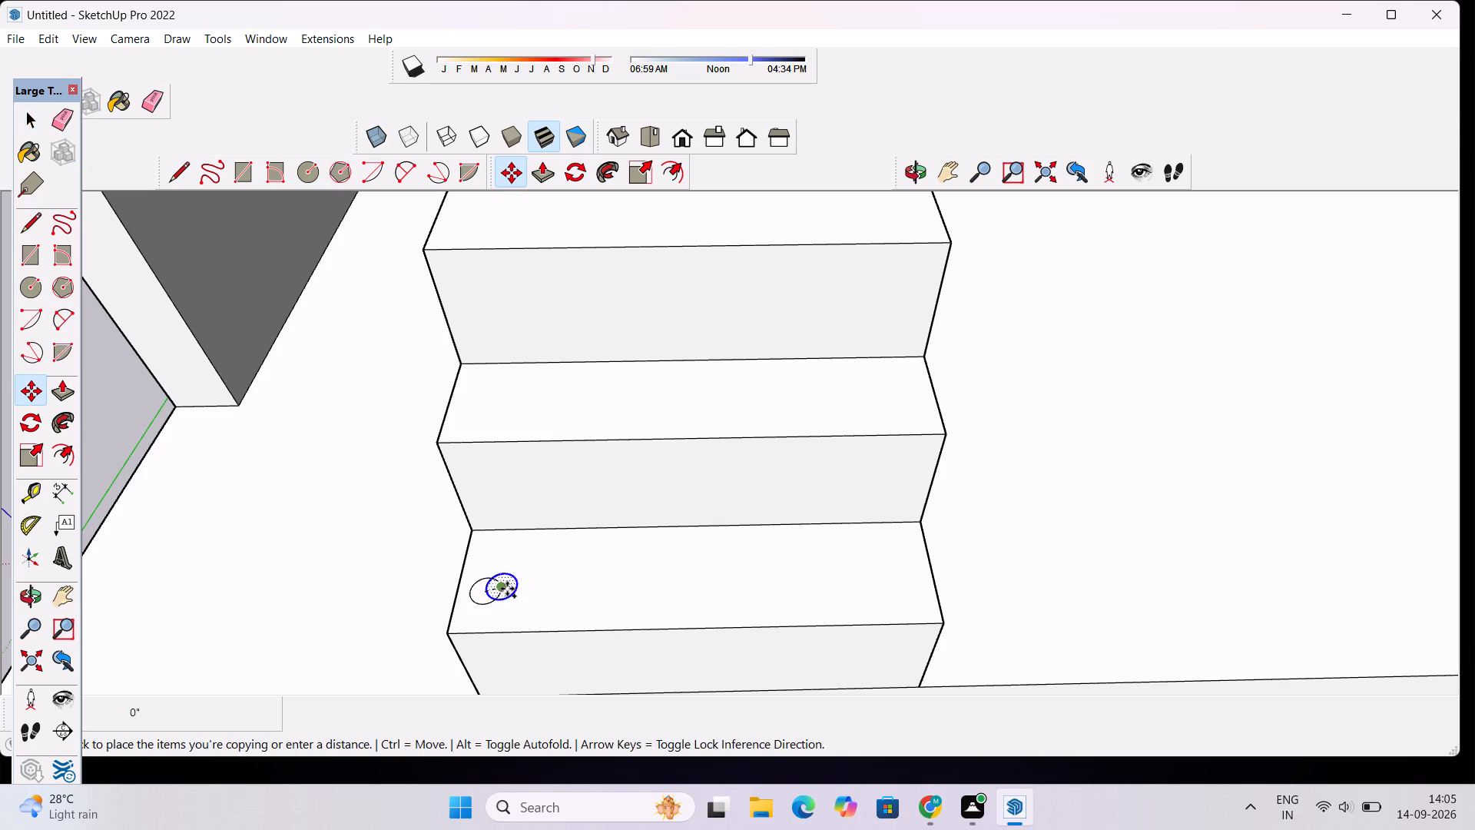
{"action": "left_click", "coordinate": [910, 585]}
Copy the right-end circle up to the right ends of the second and third treads.
{"action": "left_click", "coordinate": [911, 581]}
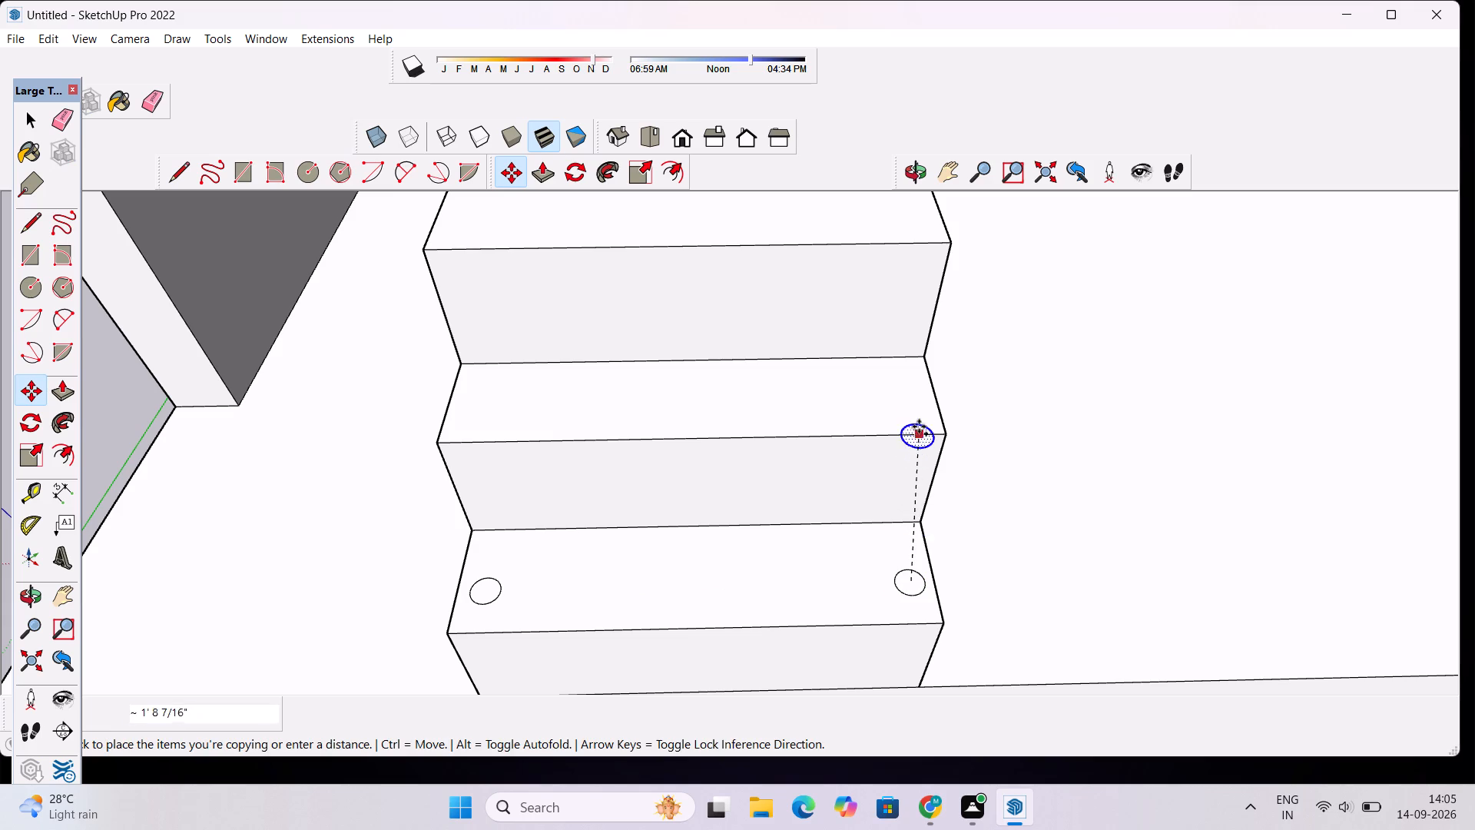
{"action": "left_click", "coordinate": [912, 402]}
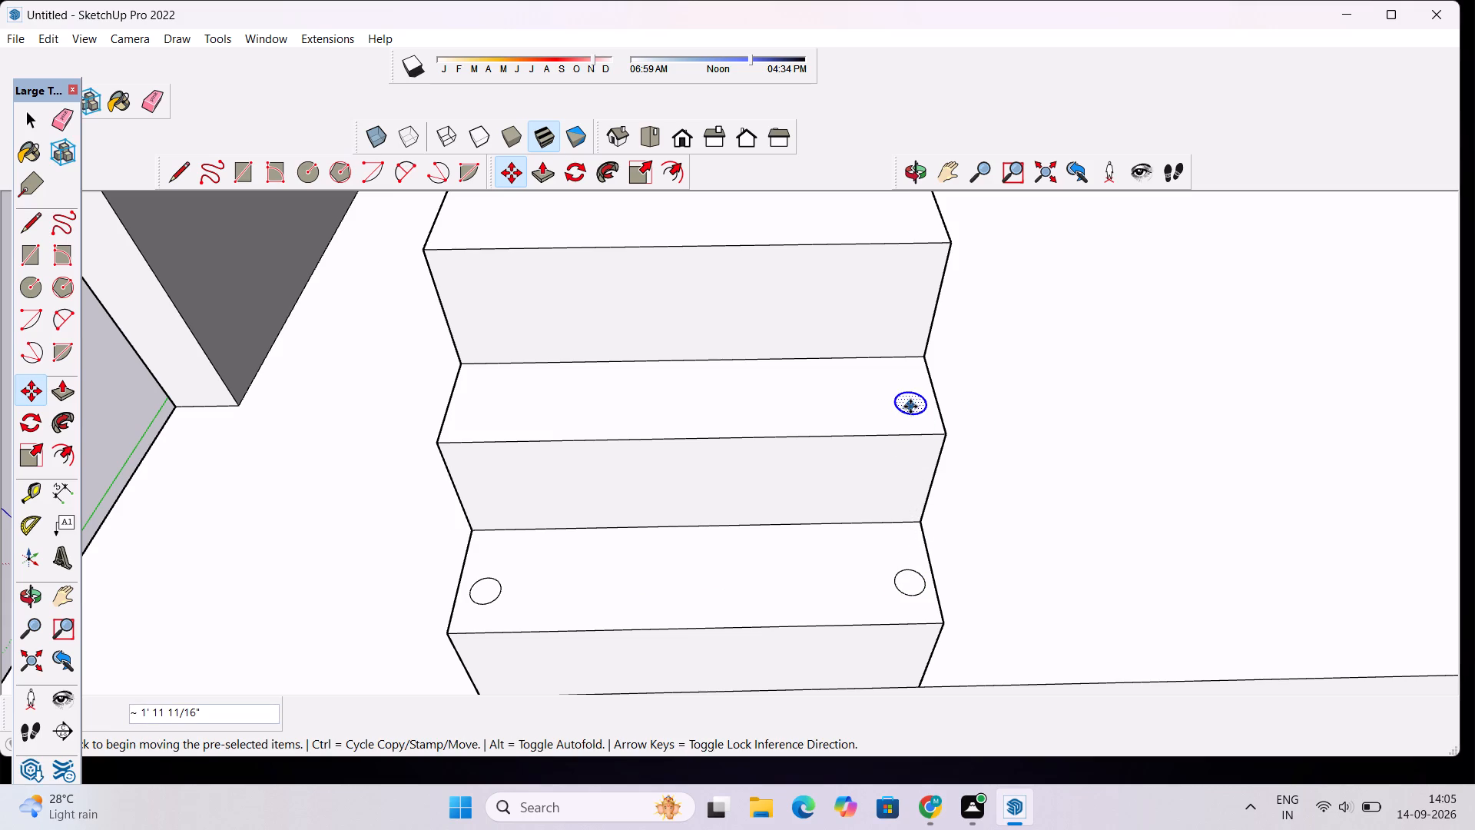
{"action": "left_click", "coordinate": [910, 407]}
{"action": "scroll", "coordinate": [910, 389], "scroll_direction": "down", "scroll_amount": 5}
{"action": "scroll", "coordinate": [900, 292], "scroll_direction": "up", "scroll_amount": 4}
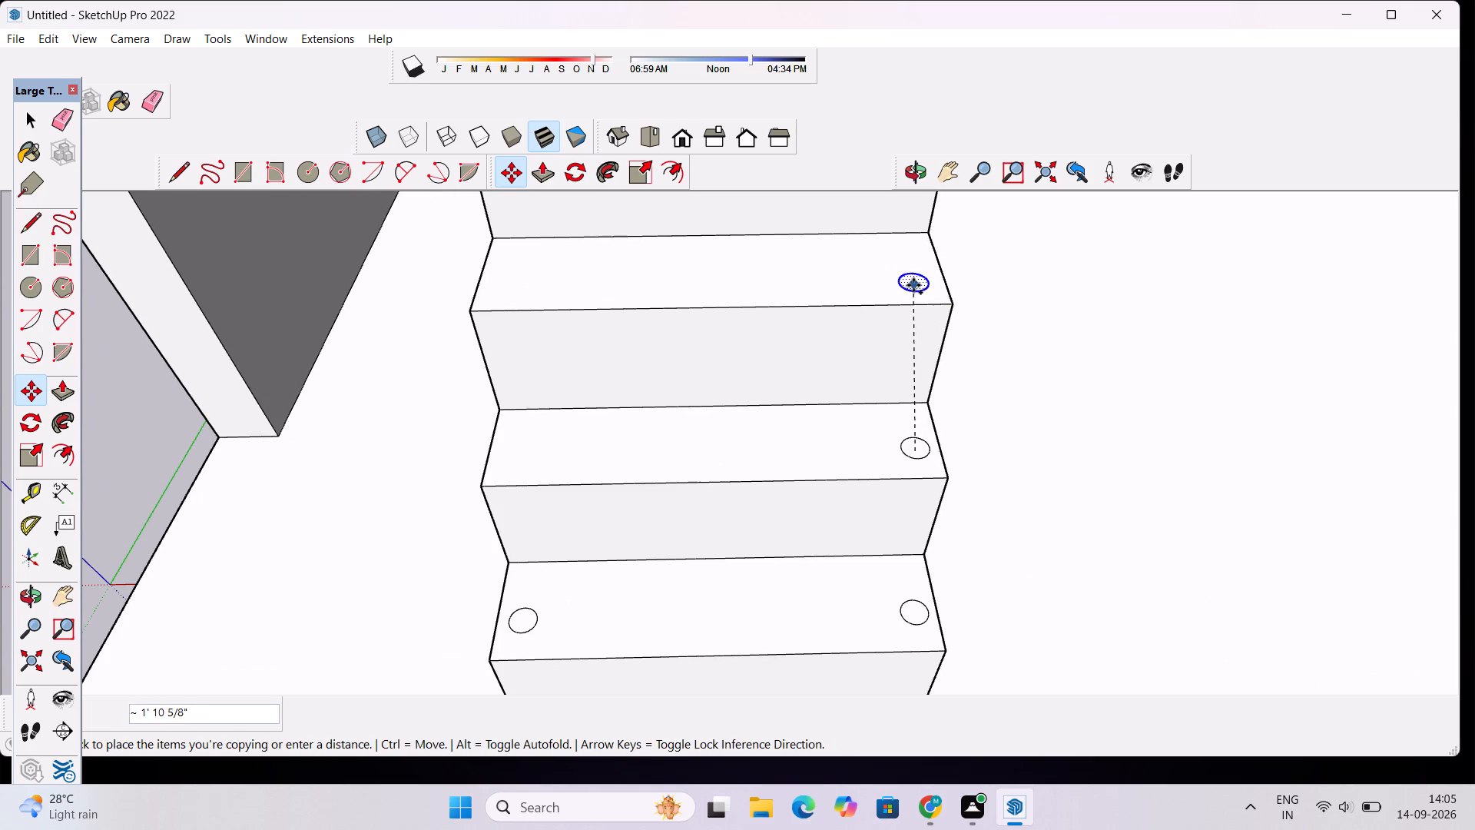
{"action": "left_click", "coordinate": [910, 285]}
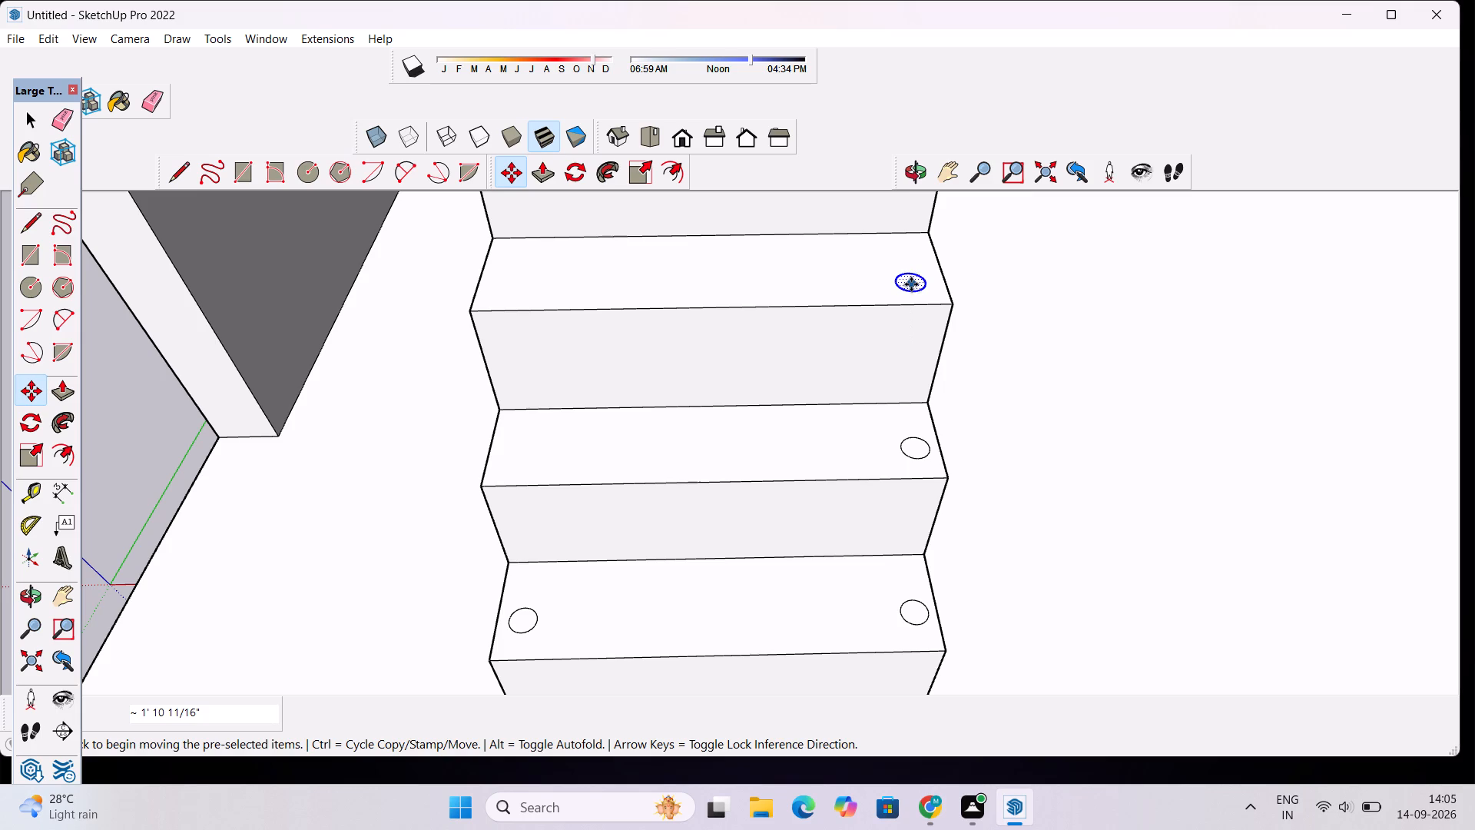
Copy the third tread's circle across to its left end, and that copy down to the second tread's left end.
{"action": "left_click", "coordinate": [911, 285]}
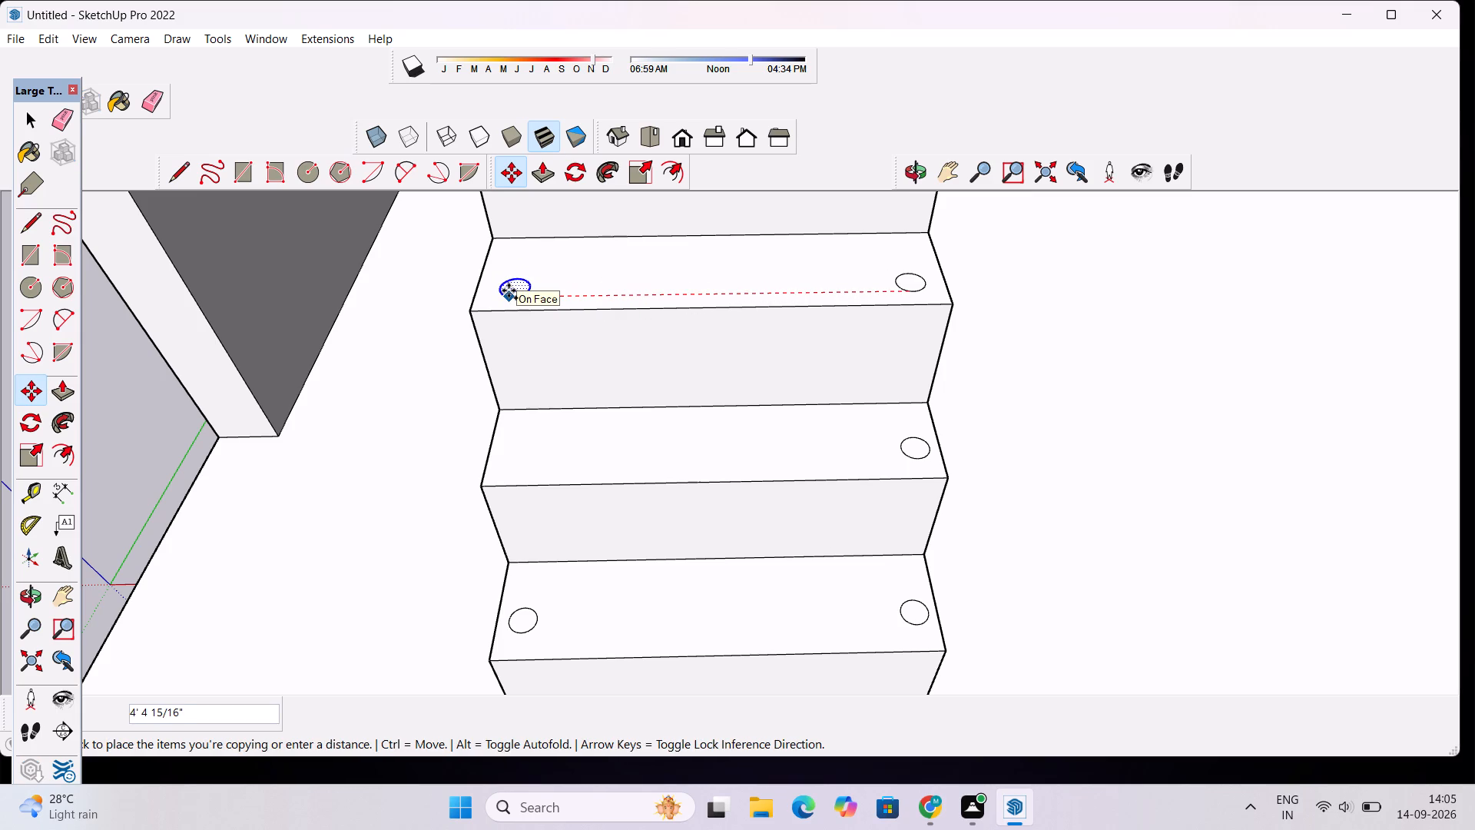
{"action": "left_click", "coordinate": [502, 291]}
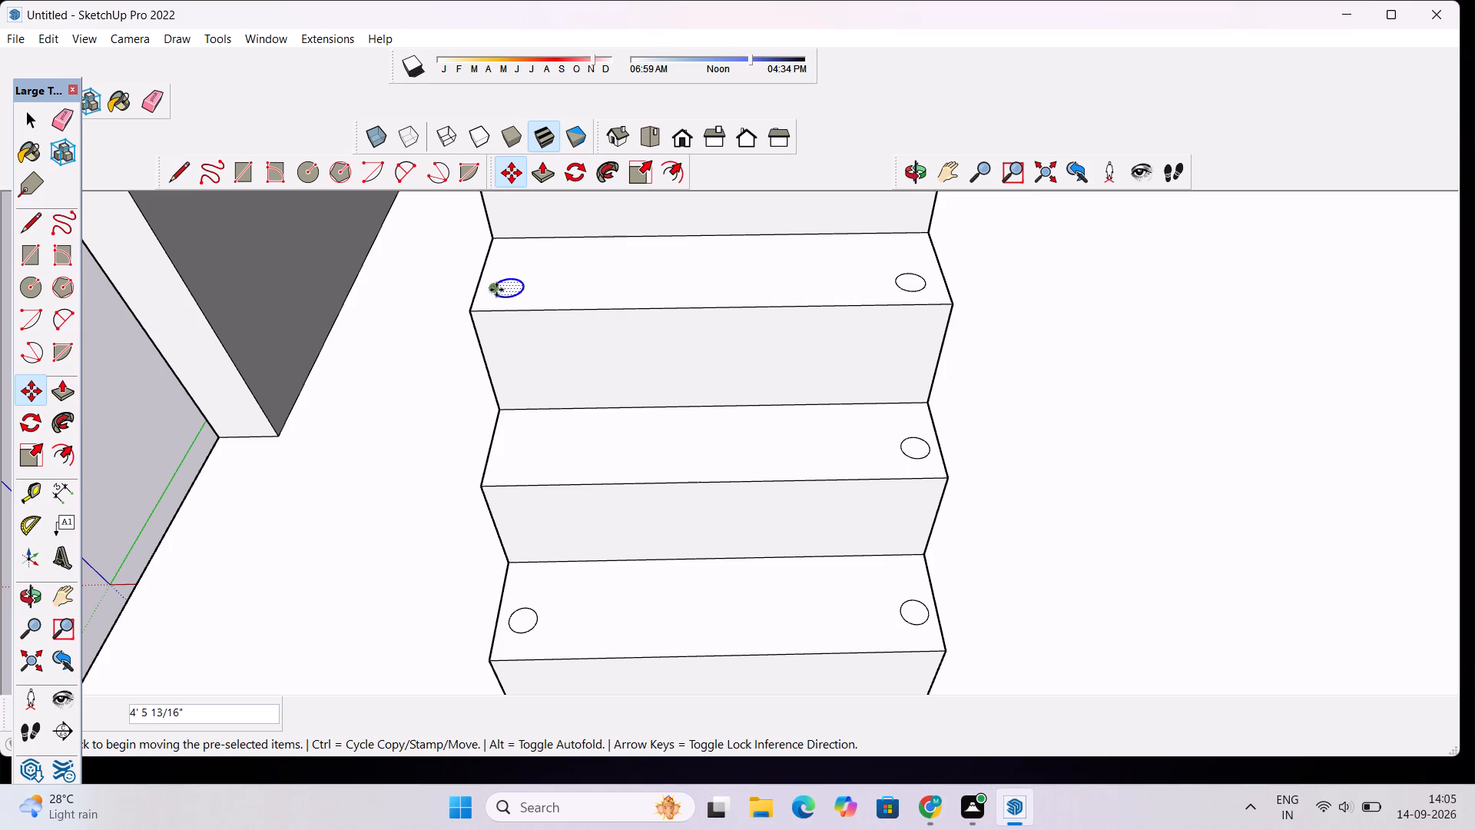
{"action": "left_click", "coordinate": [507, 287]}
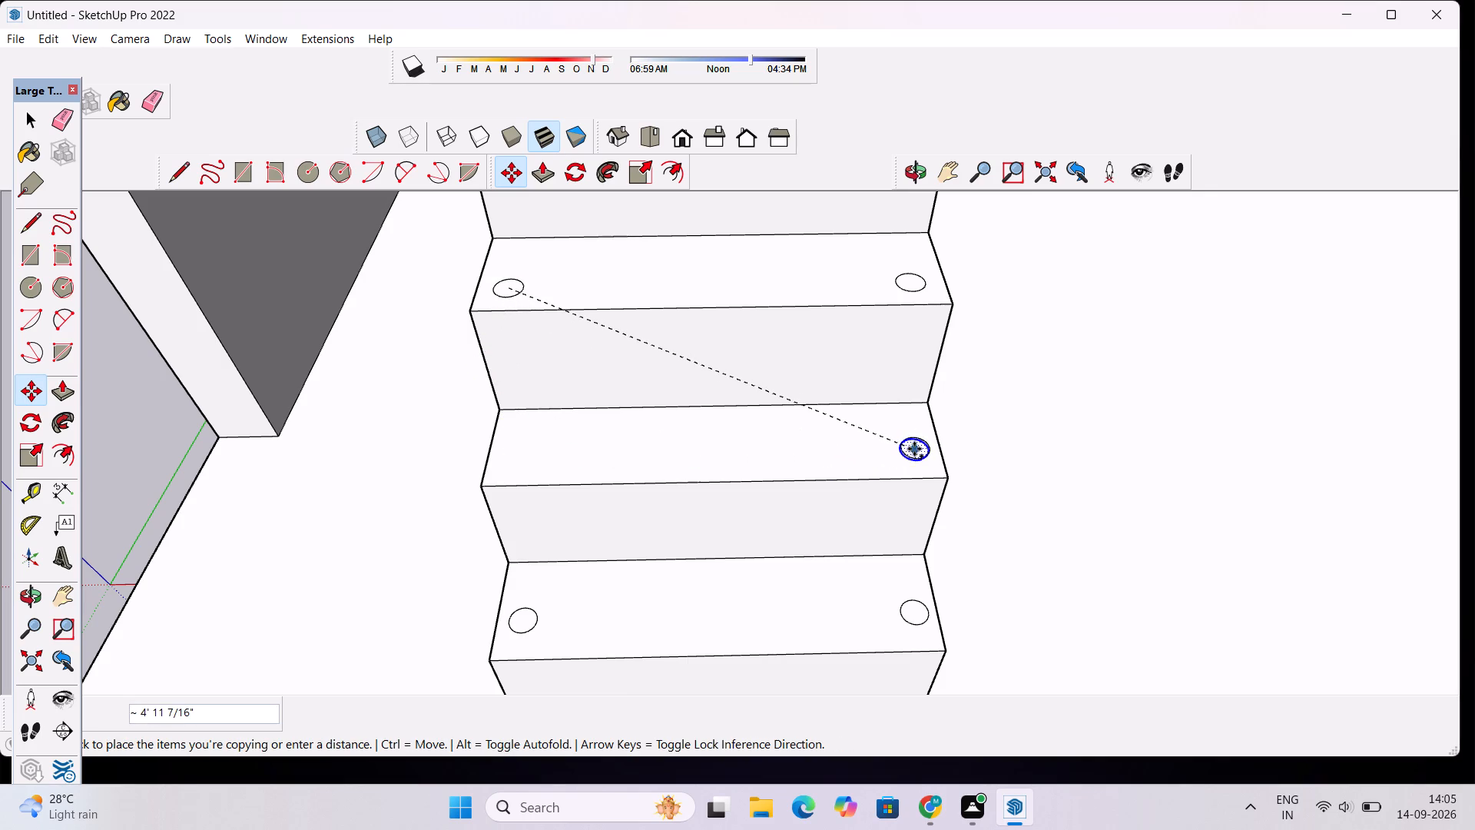
{"action": "left_click", "coordinate": [517, 455]}
Copy the second tread's left circle about 3' 11" up to the top tread's left end, and that copy about 4' 6" across to its right end.
{"action": "scroll", "coordinate": [521, 488], "scroll_direction": "down", "scroll_amount": 12}
{"action": "scroll", "coordinate": [545, 357], "scroll_direction": "up", "scroll_amount": 5}
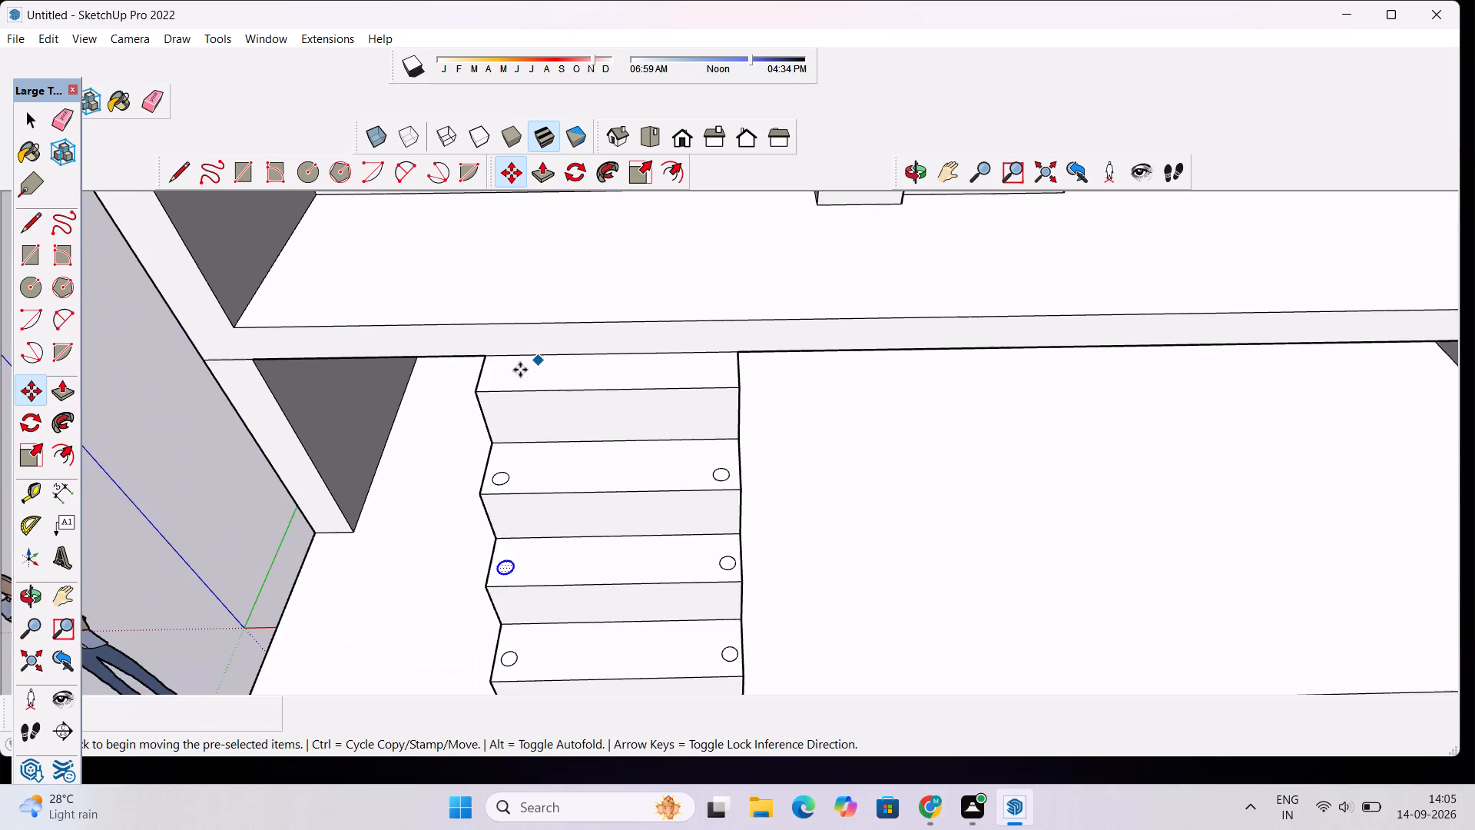
{"action": "scroll", "coordinate": [520, 370], "scroll_direction": "up", "scroll_amount": 3}
{"action": "scroll", "coordinate": [505, 591], "scroll_direction": "up", "scroll_amount": 2}
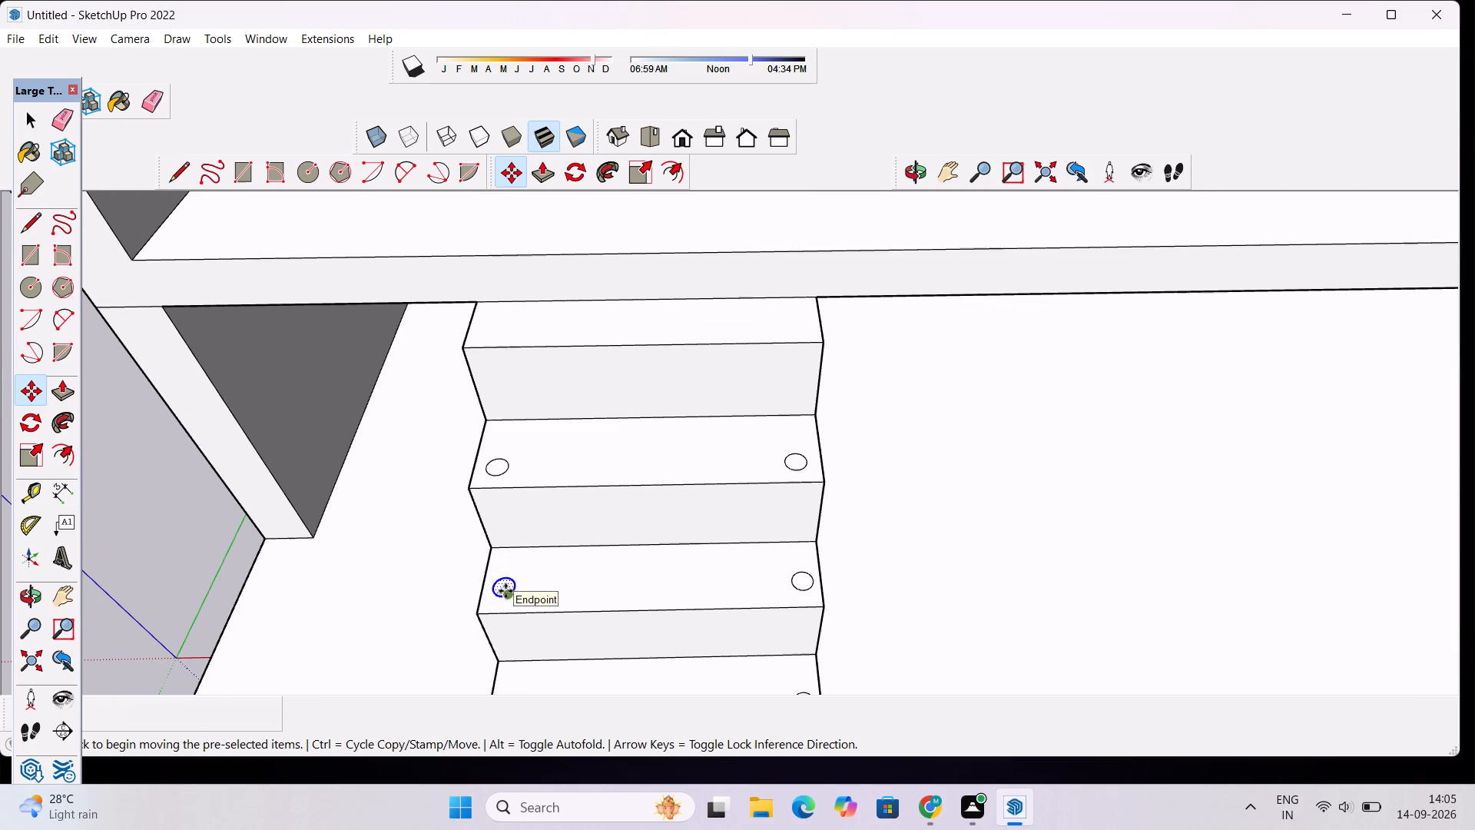
{"action": "left_click", "coordinate": [505, 591]}
{"action": "scroll", "coordinate": [496, 337], "scroll_direction": "up", "scroll_amount": 3}
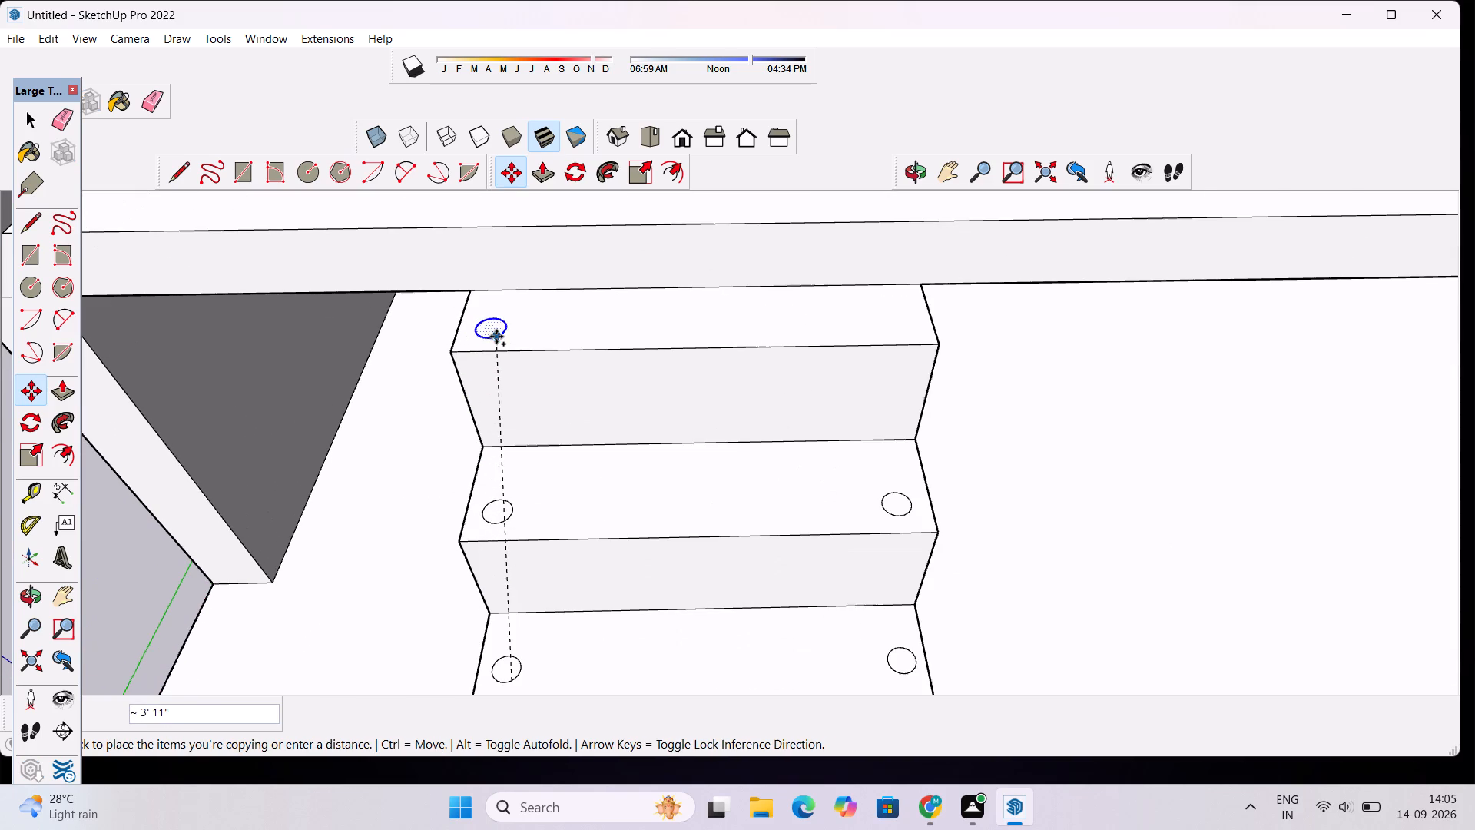
{"action": "left_click", "coordinate": [494, 337]}
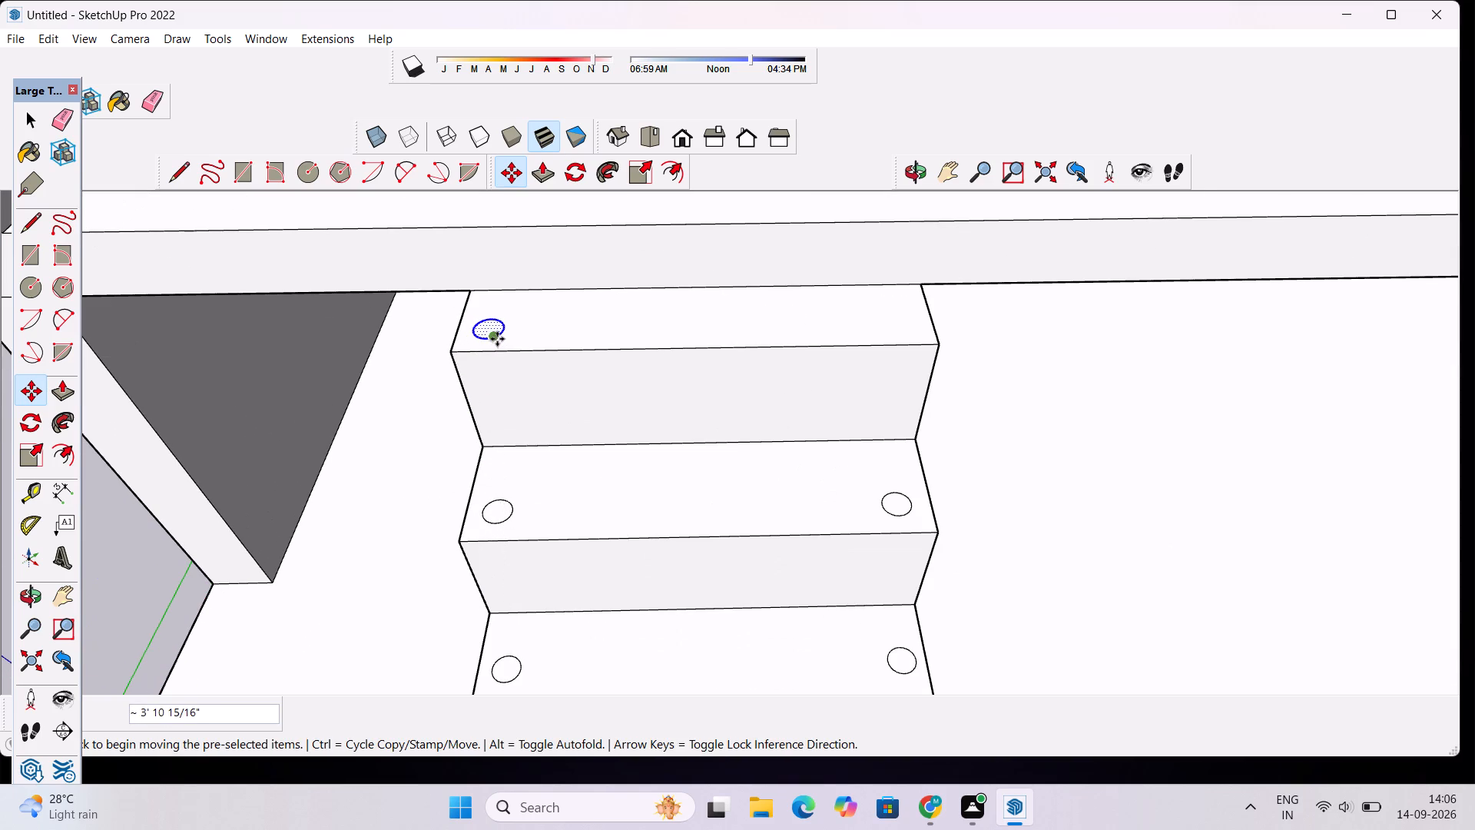
{"action": "left_click", "coordinate": [497, 339]}
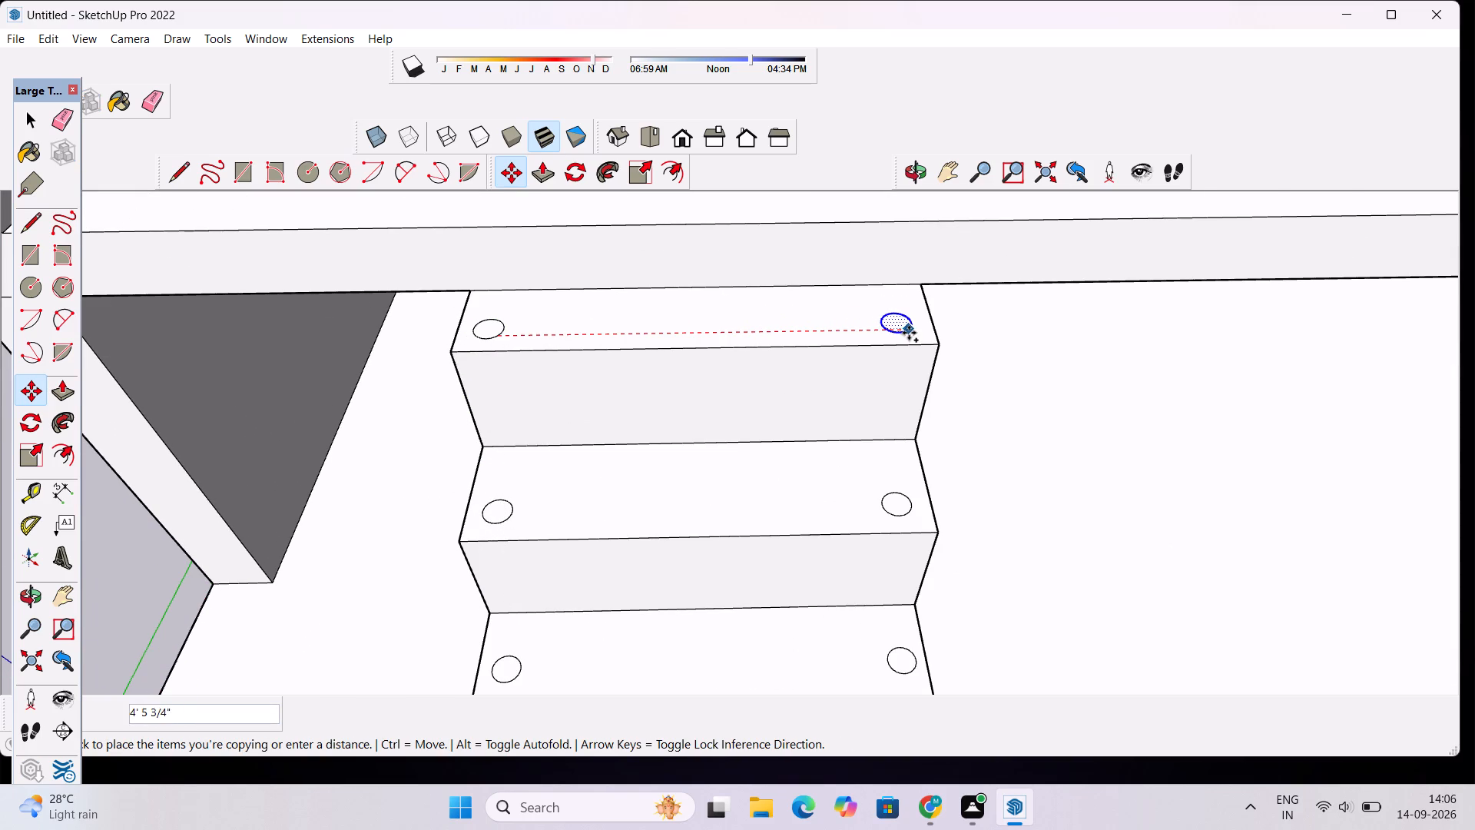
{"action": "left_click", "coordinate": [909, 333]}
{"action": "scroll", "coordinate": [815, 484], "scroll_direction": "down", "scroll_amount": 11}
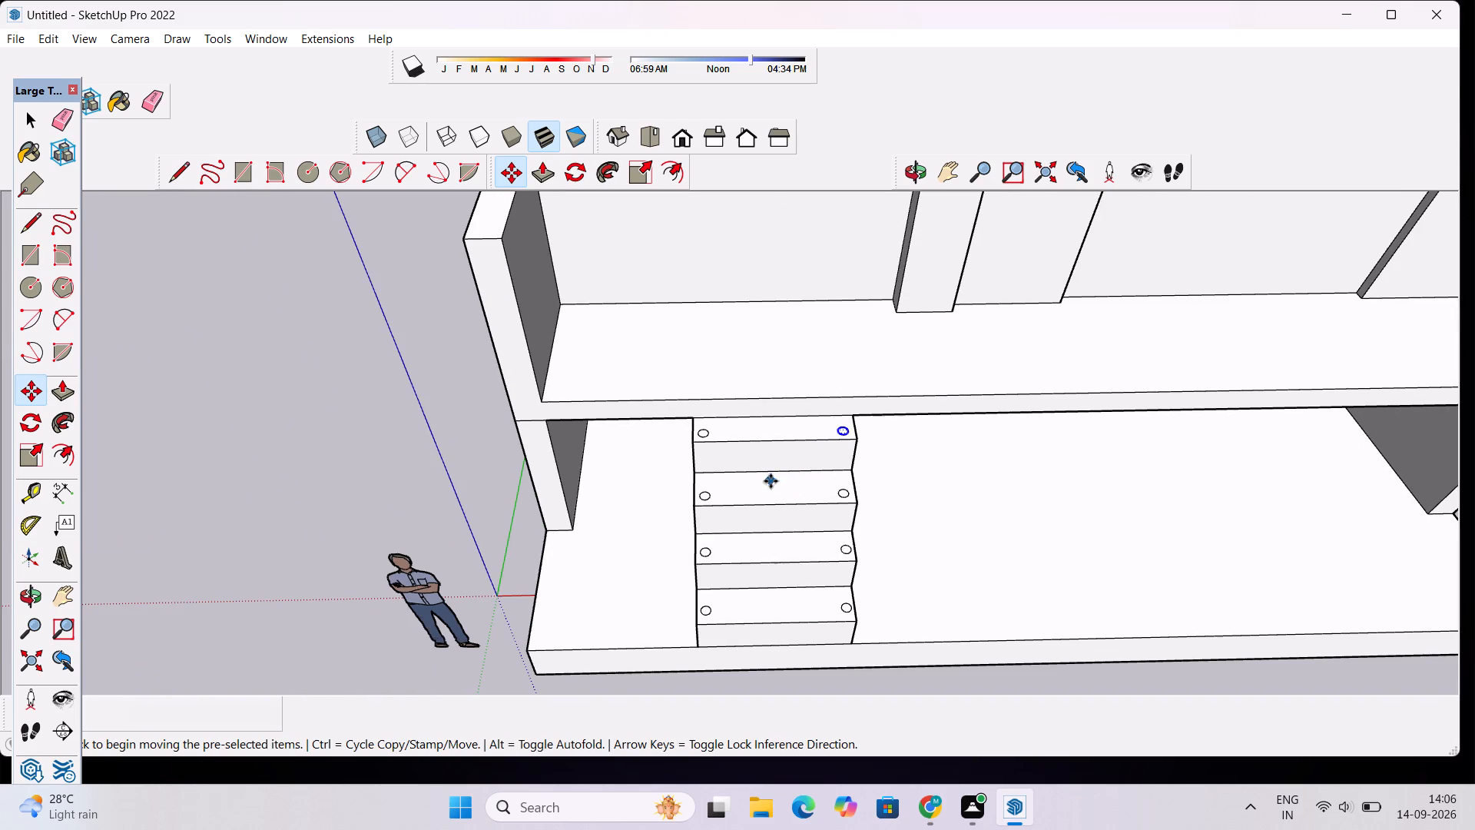
Copy the top tread's right circle onto the deck above the stair's left end, and that copy about 4' 5" across above the right end.
{"action": "scroll", "coordinate": [685, 428], "scroll_direction": "up", "scroll_amount": 8}
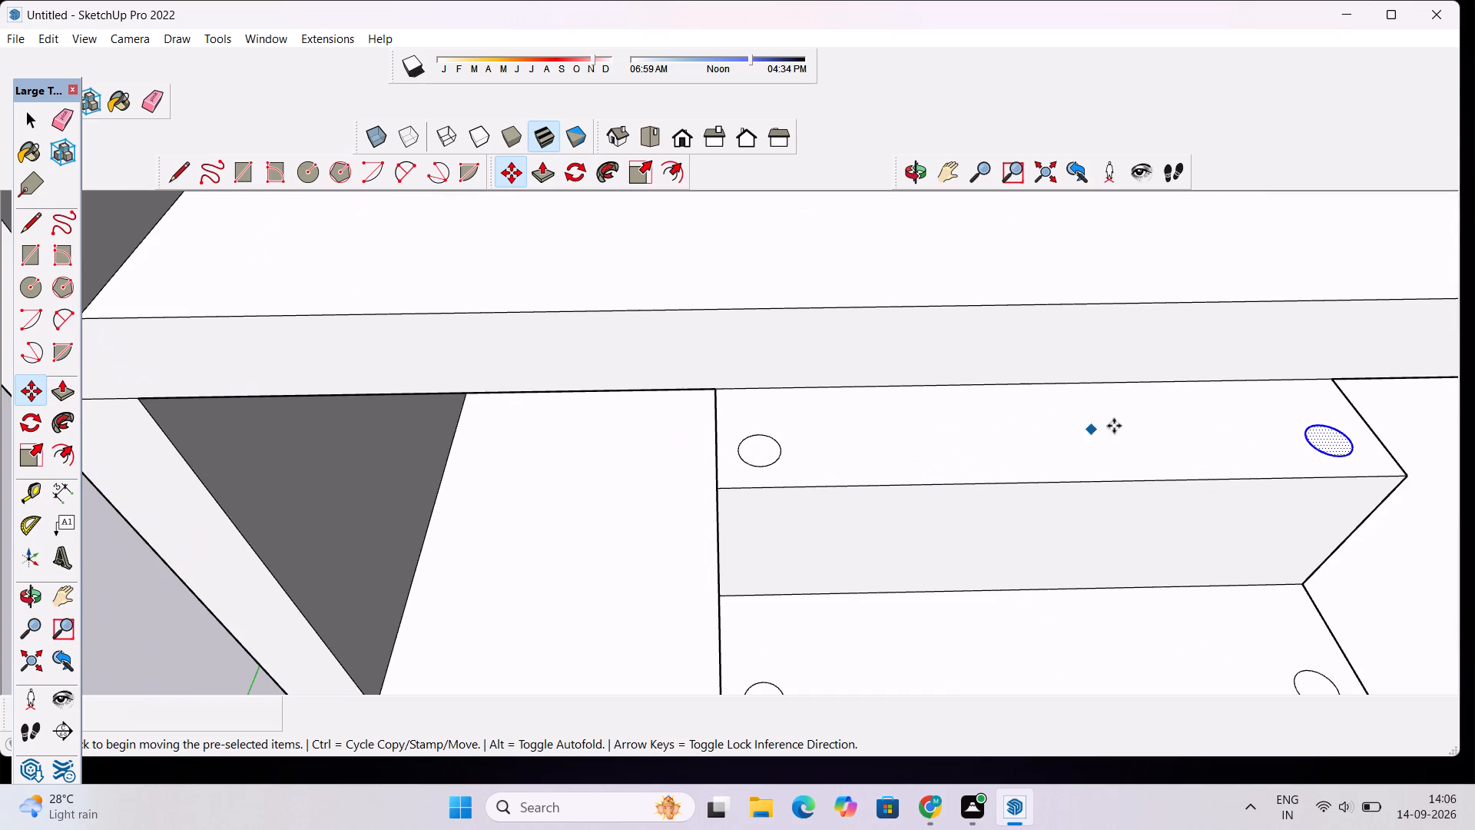
{"action": "left_click", "coordinate": [1307, 445]}
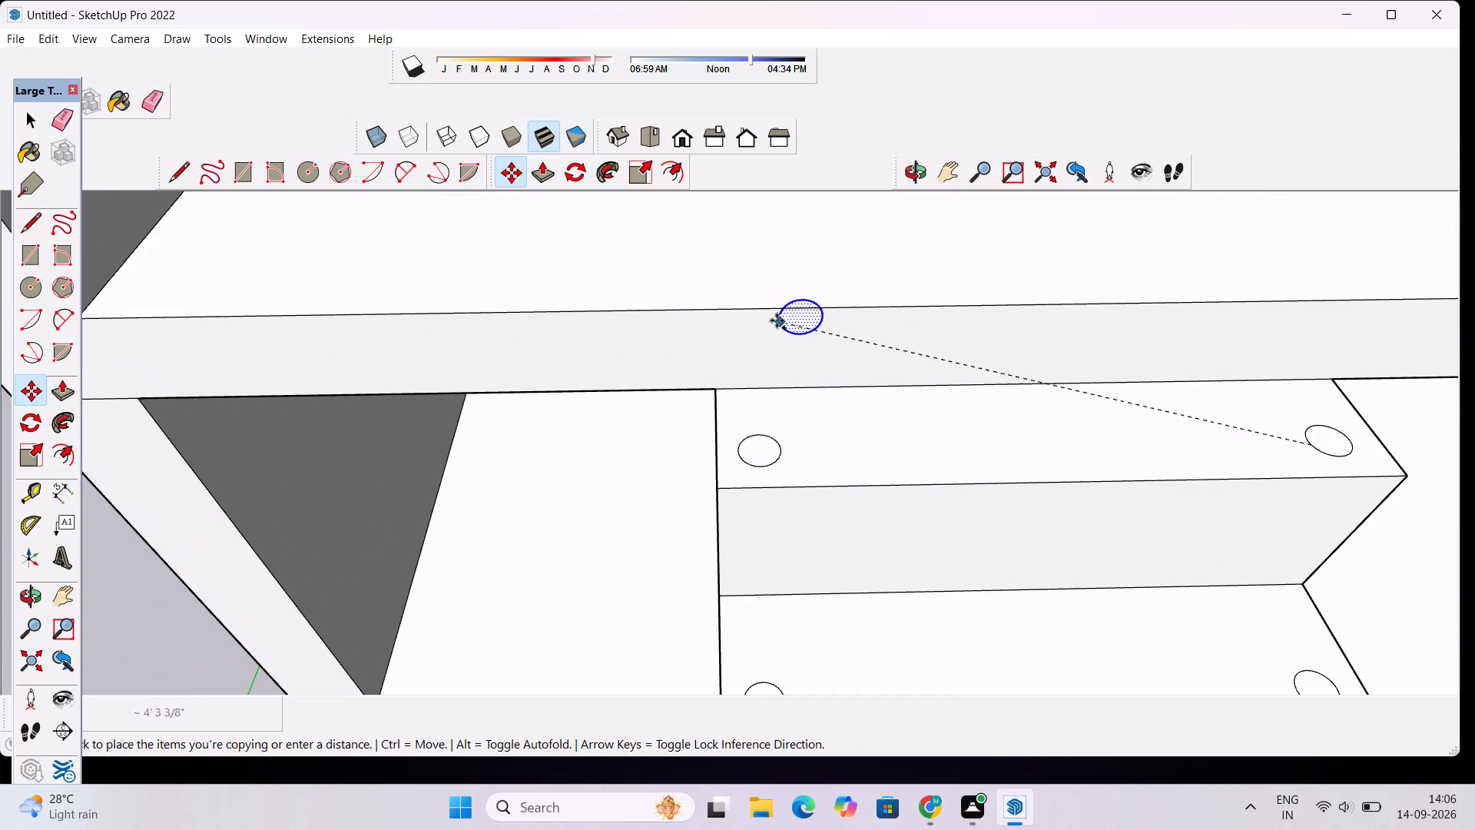
{"action": "scroll", "coordinate": [735, 296], "scroll_direction": "up", "scroll_amount": 5}
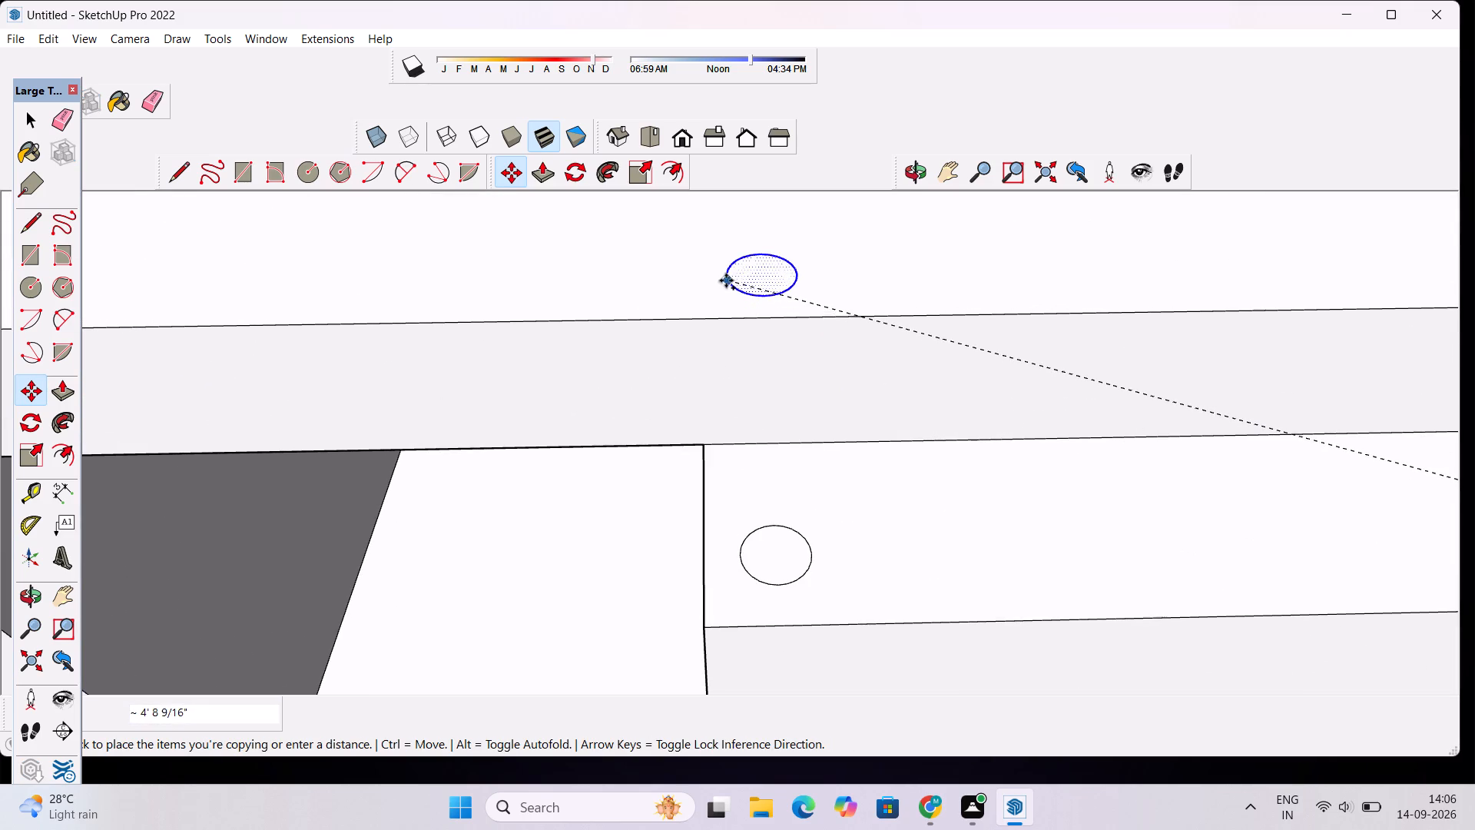
{"action": "left_click", "coordinate": [720, 277]}
{"action": "scroll", "coordinate": [723, 284], "scroll_direction": "down", "scroll_amount": 10}
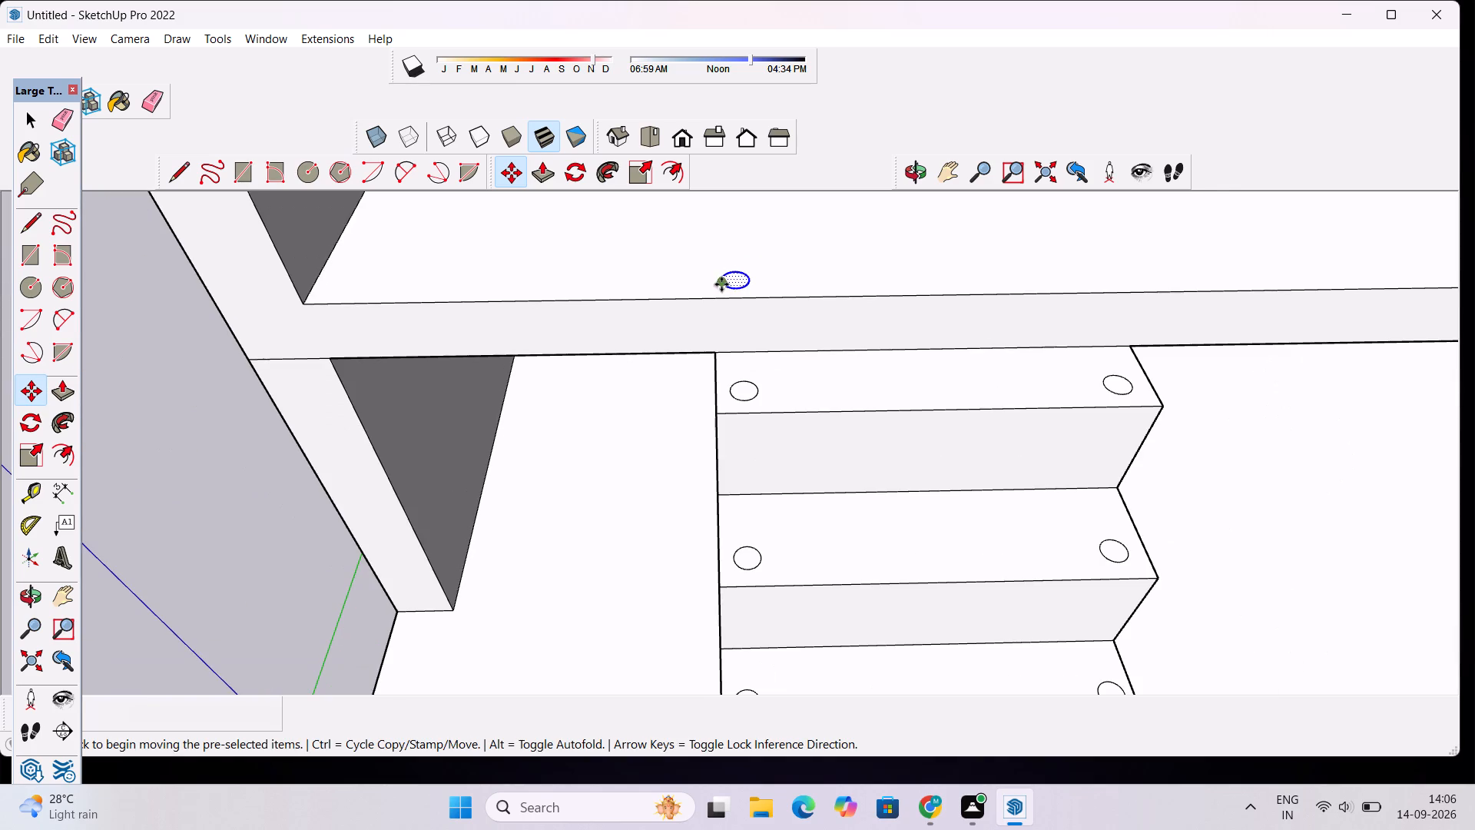
{"action": "scroll", "coordinate": [721, 284], "scroll_direction": "down", "scroll_amount": 5}
{"action": "scroll", "coordinate": [854, 290], "scroll_direction": "up", "scroll_amount": 2}
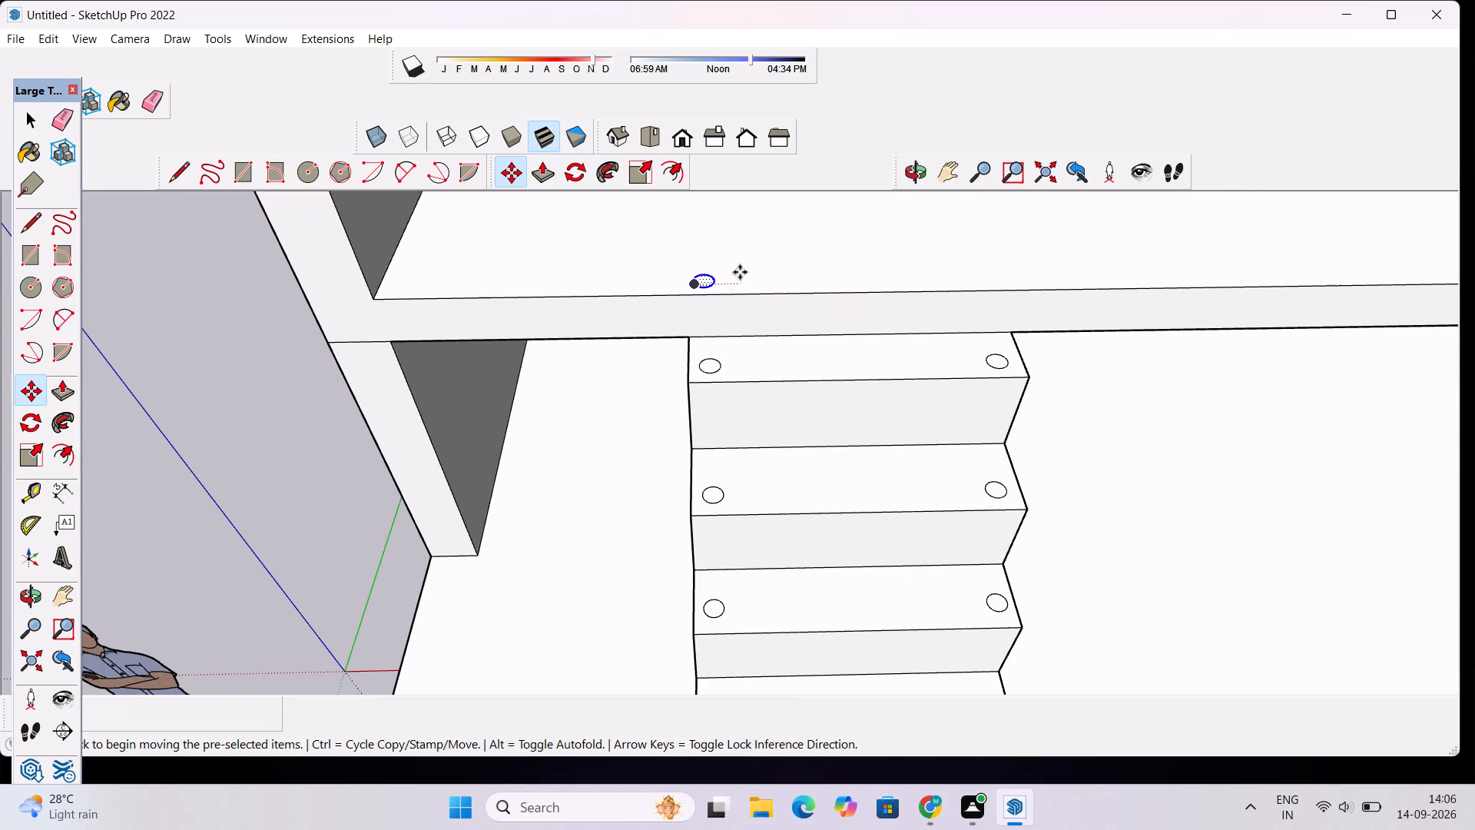
{"action": "left_click", "coordinate": [715, 279]}
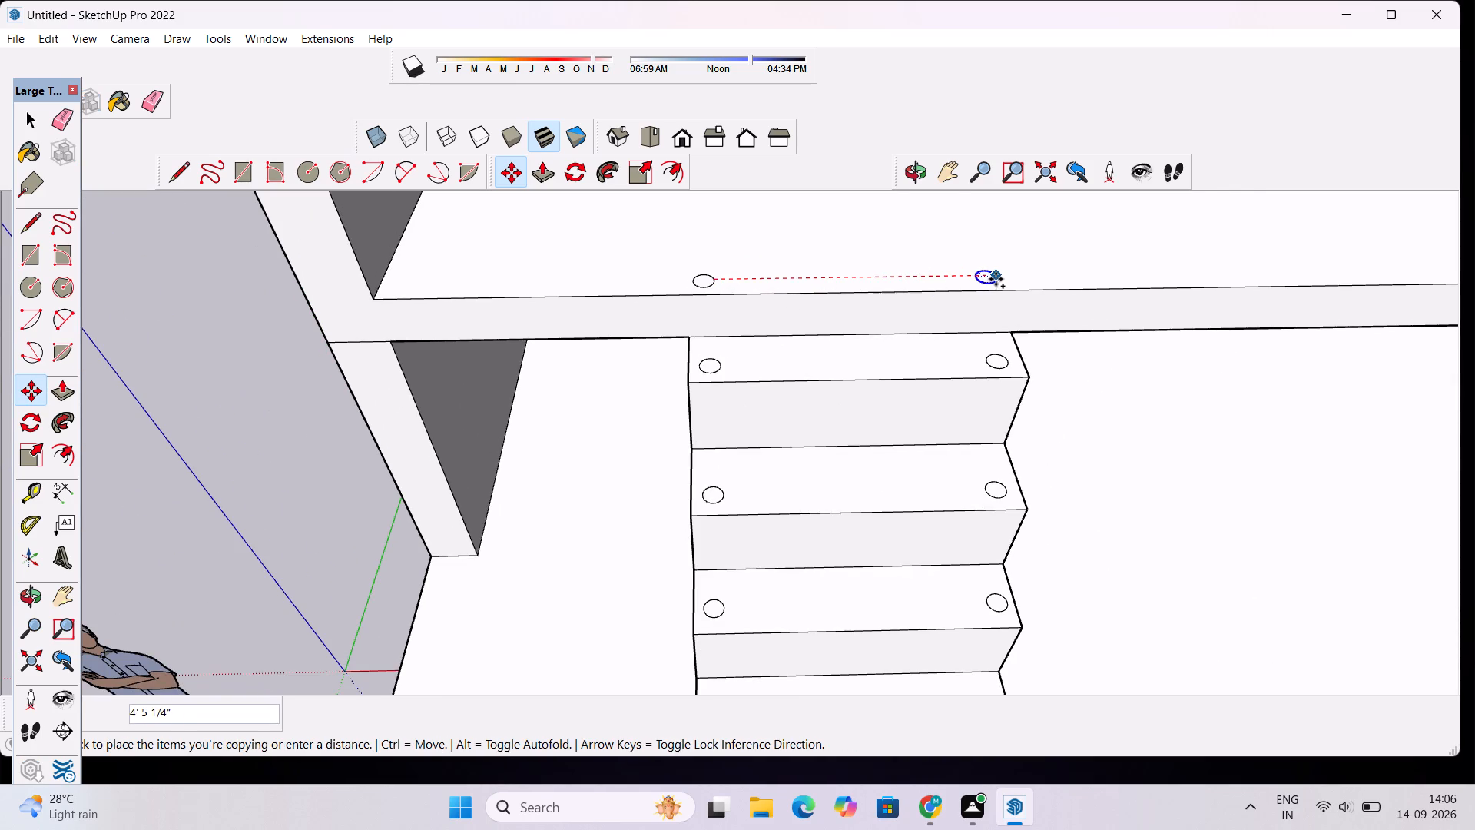
{"action": "left_click", "coordinate": [996, 279]}
Draw a circle on the inner face of the deck's left side wall, centred near its front edge above the deck floor.
{"action": "left_click", "coordinate": [907, 177]}
{"action": "left_click_drag", "start_coordinate": [834, 430], "coordinate": [814, 339]}
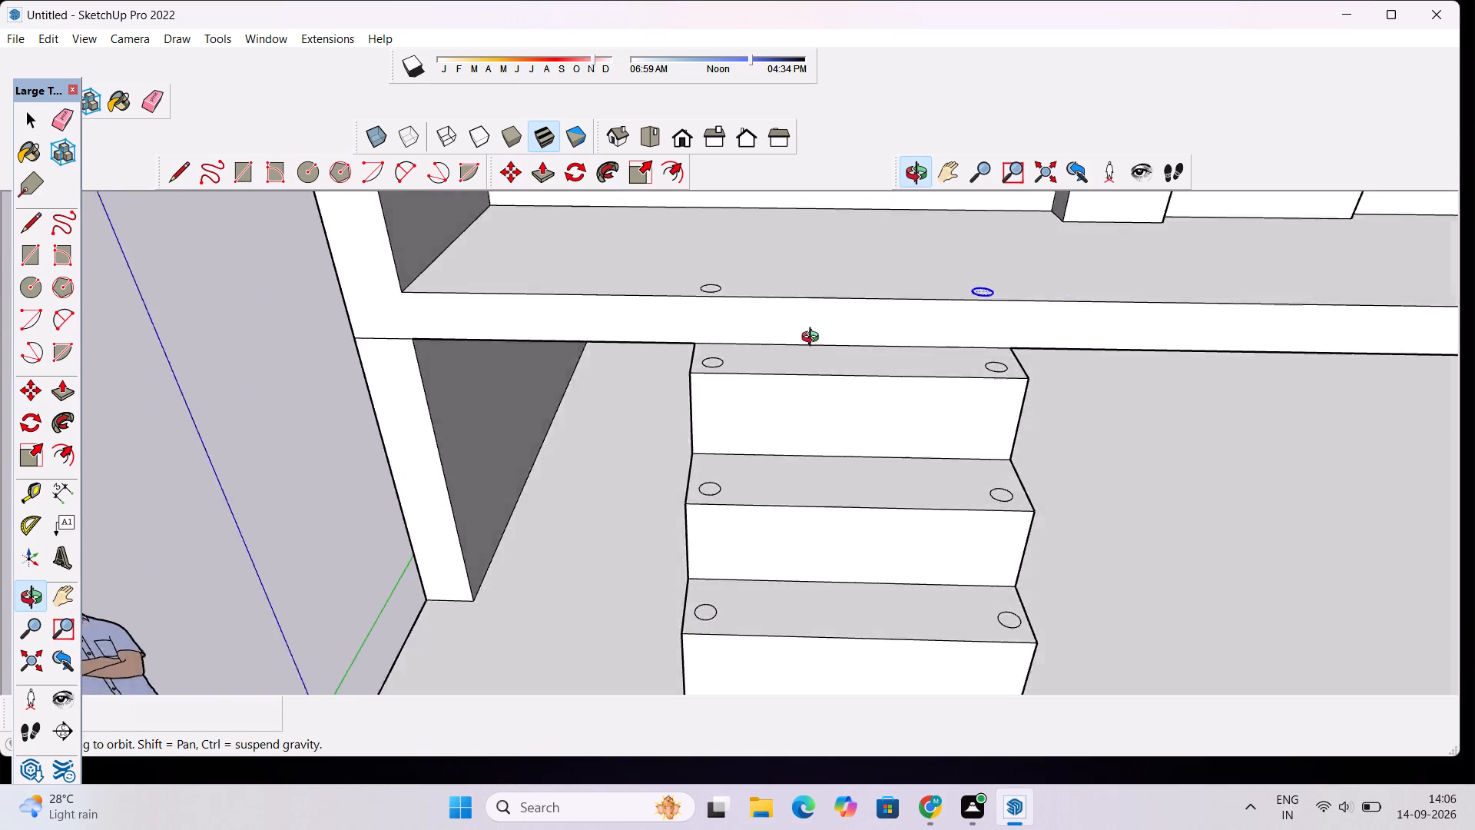
{"action": "left_click_drag", "start_coordinate": [814, 339], "coordinate": [631, 316]}
{"action": "scroll", "coordinate": [640, 336], "scroll_direction": "down", "scroll_amount": 2}
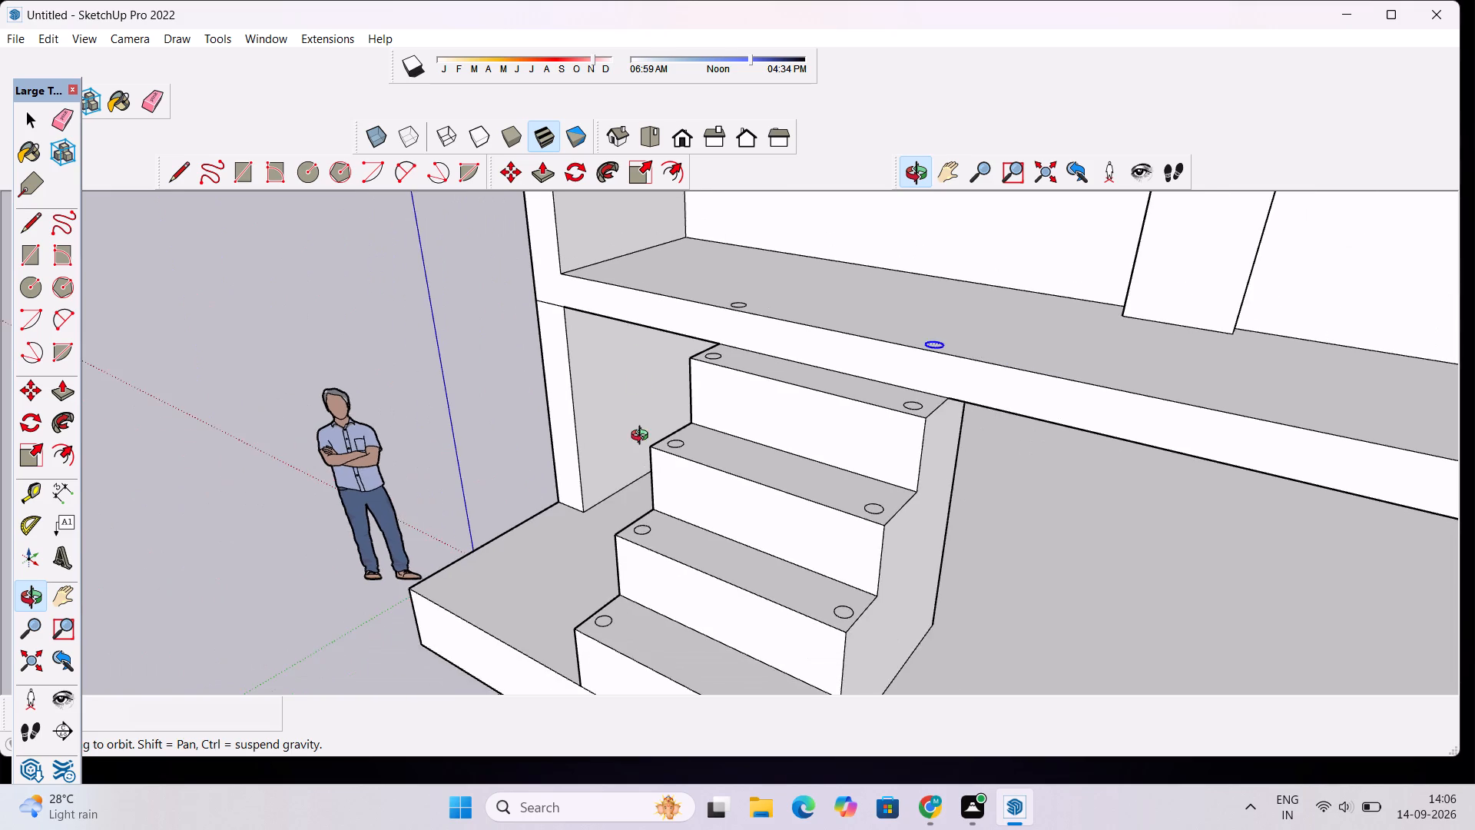
{"action": "left_click_drag", "start_coordinate": [643, 439], "coordinate": [692, 358]}
{"action": "scroll", "coordinate": [692, 358], "scroll_direction": "down", "scroll_amount": 9}
{"action": "left_click_drag", "start_coordinate": [668, 395], "coordinate": [711, 337]}
{"action": "scroll", "coordinate": [698, 295], "scroll_direction": "up", "scroll_amount": 4}
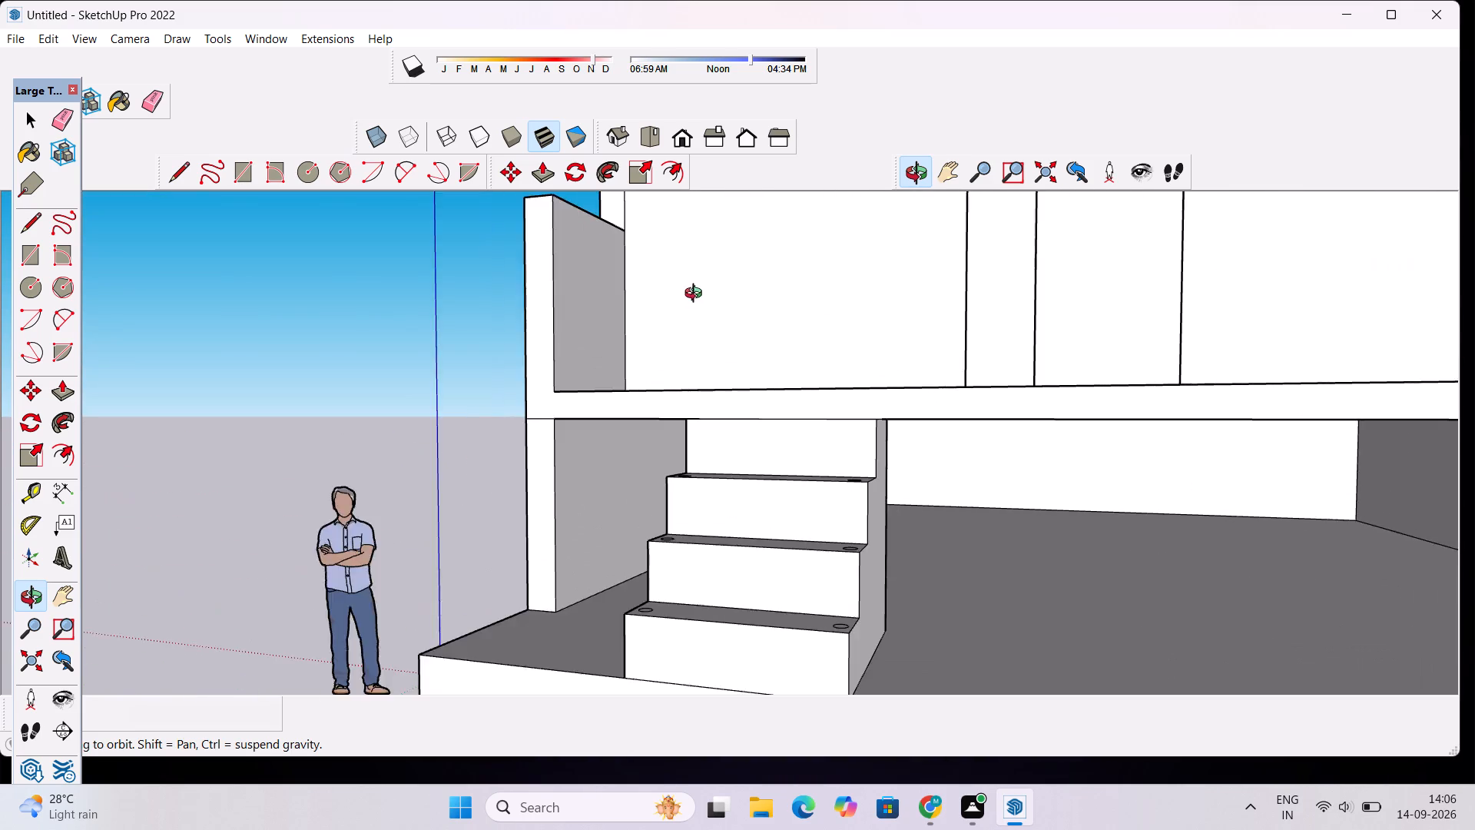
{"action": "scroll", "coordinate": [697, 295], "scroll_direction": "up", "scroll_amount": 4}
{"action": "scroll", "coordinate": [664, 309], "scroll_direction": "down", "scroll_amount": 3}
{"action": "left_click_drag", "start_coordinate": [655, 314], "coordinate": [663, 413], "text": "shift"}
{"action": "scroll", "coordinate": [651, 388], "scroll_direction": "down", "scroll_amount": 5}
{"action": "left_click_drag", "start_coordinate": [641, 427], "coordinate": [681, 556]}
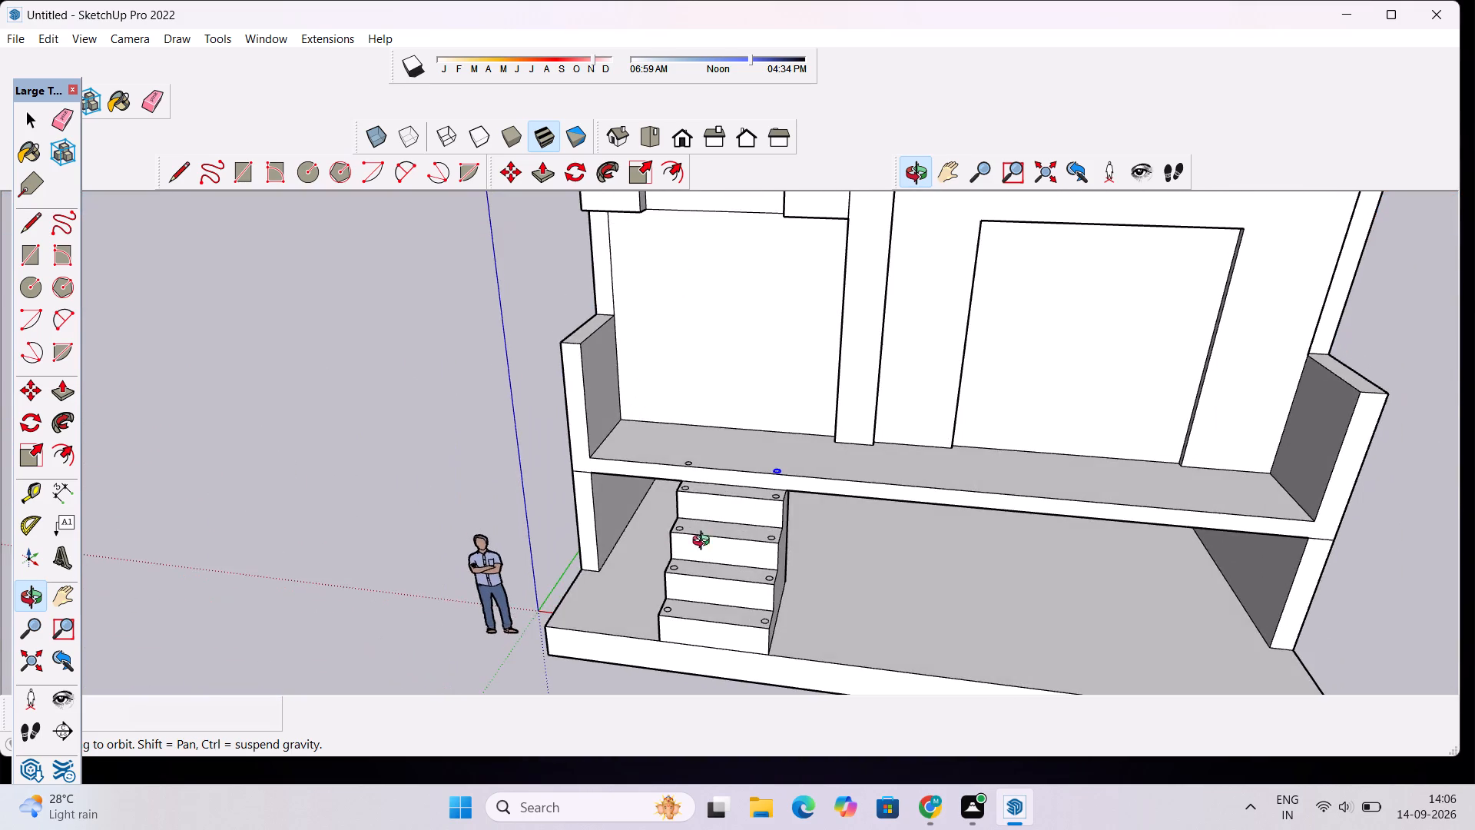
{"action": "scroll", "coordinate": [665, 398], "scroll_direction": "up", "scroll_amount": 4}
{"action": "left_click_drag", "start_coordinate": [701, 460], "coordinate": [642, 479]}
{"action": "left_click_drag", "start_coordinate": [649, 463], "coordinate": [492, 435]}
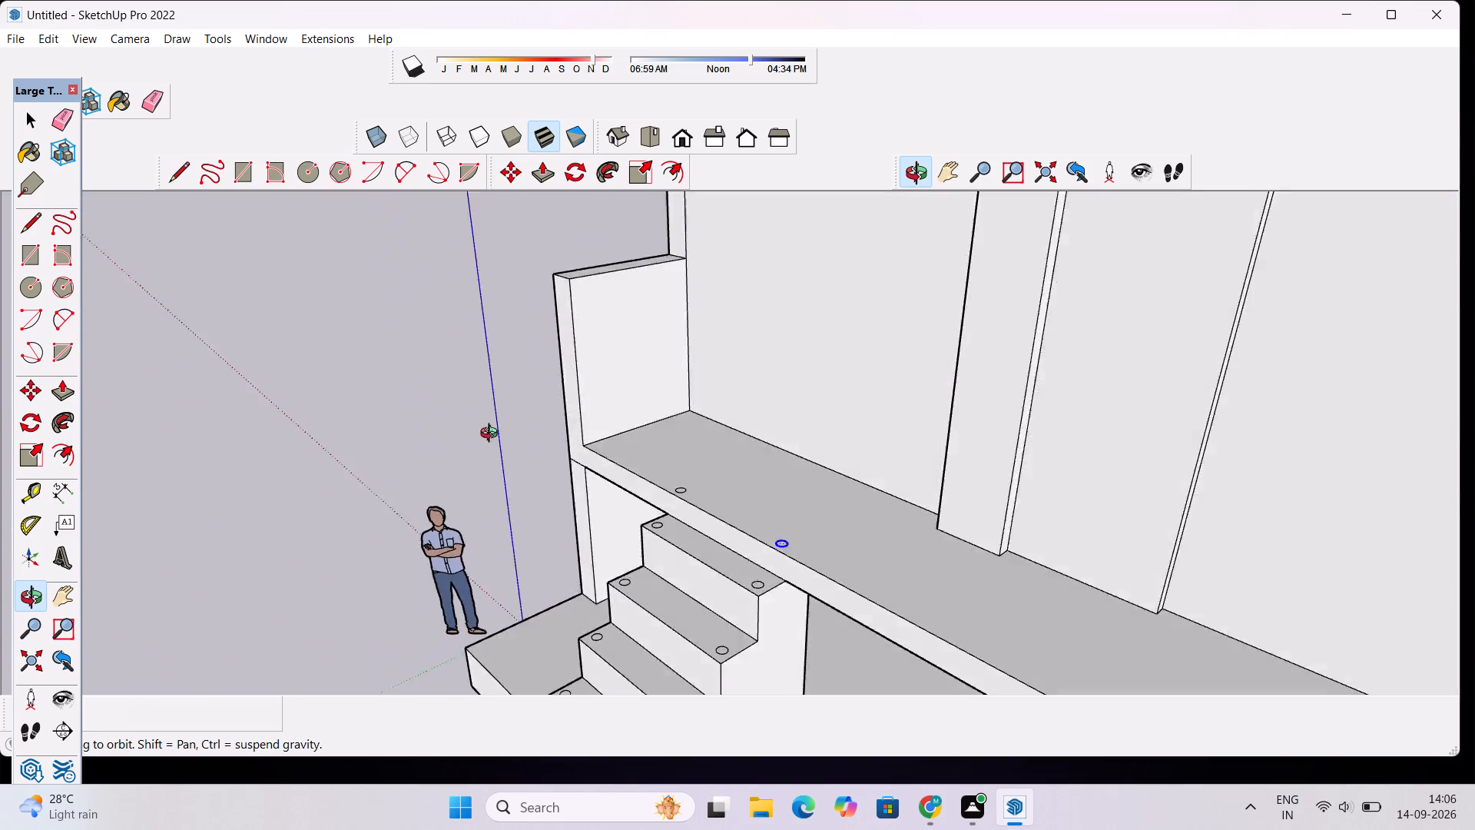
{"action": "left_click_drag", "start_coordinate": [492, 435], "coordinate": [413, 413]}
{"action": "left_click_drag", "start_coordinate": [677, 415], "coordinate": [588, 430]}
{"action": "scroll", "coordinate": [668, 385], "scroll_direction": "up", "scroll_amount": 4}
{"action": "left_click", "coordinate": [608, 430]}
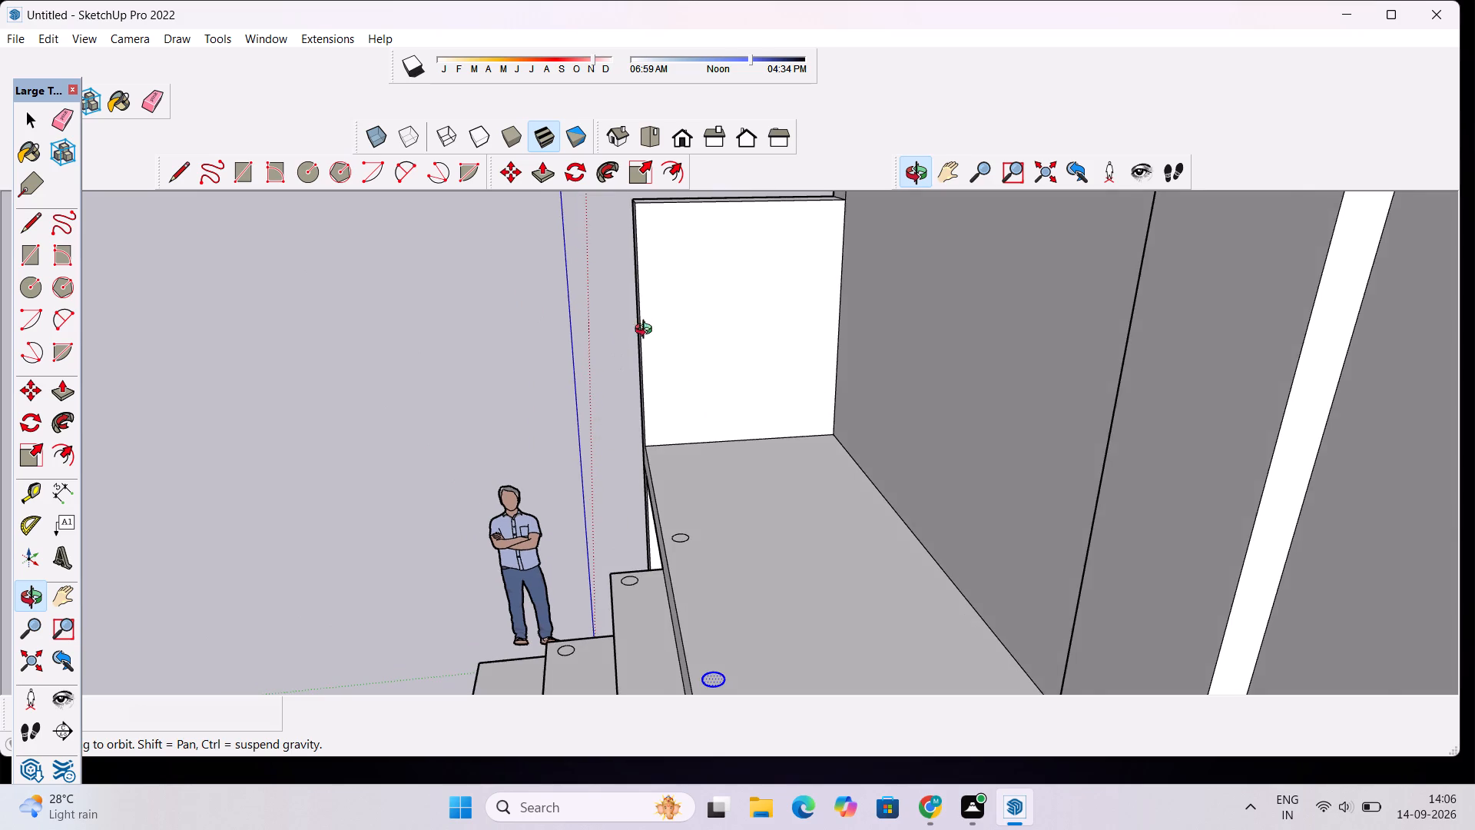
{"action": "scroll", "coordinate": [651, 322], "scroll_direction": "up", "scroll_amount": 3}
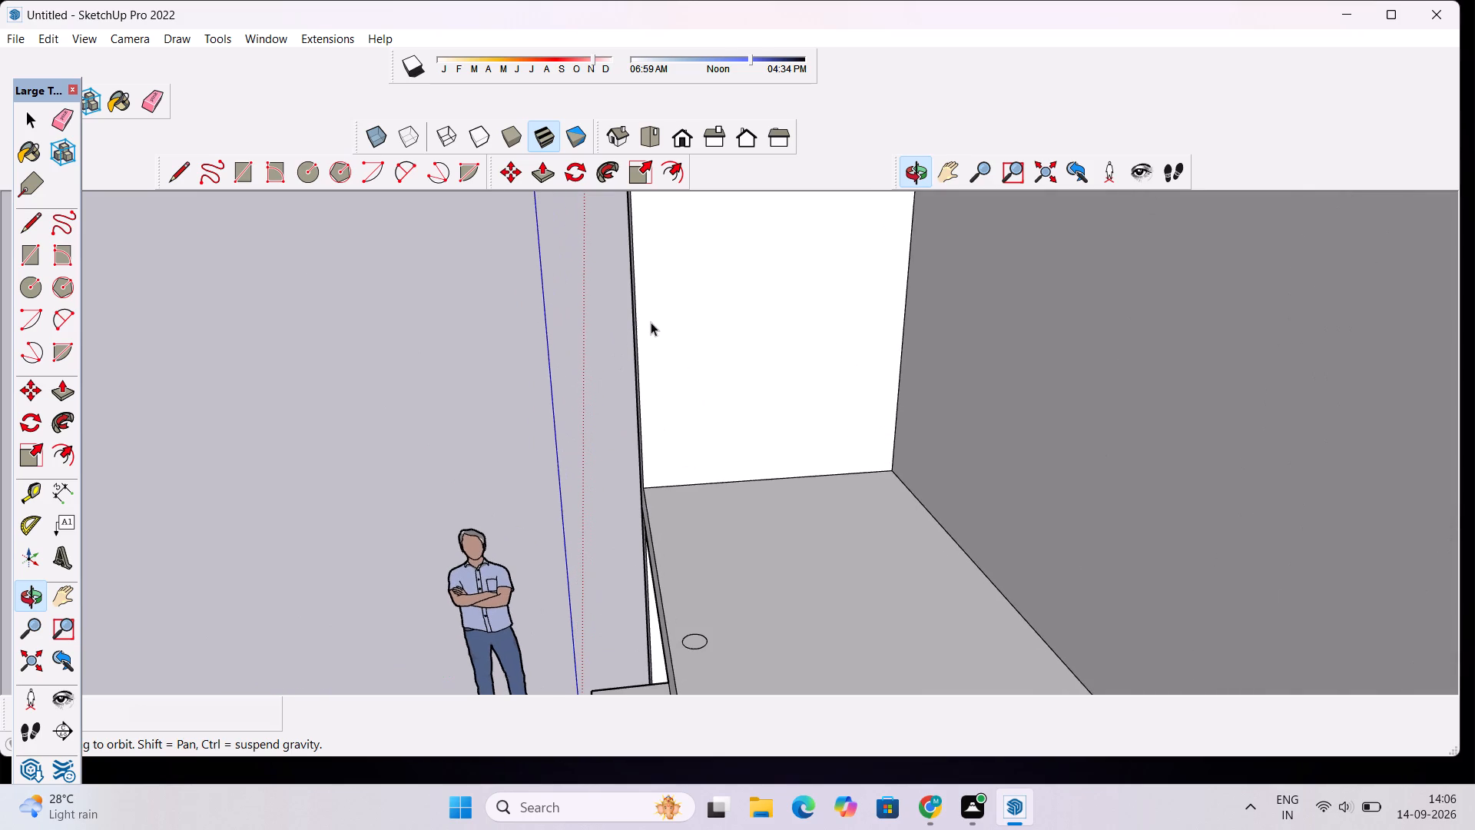
{"action": "key", "text": "space"}
{"action": "type", "text": "c"}
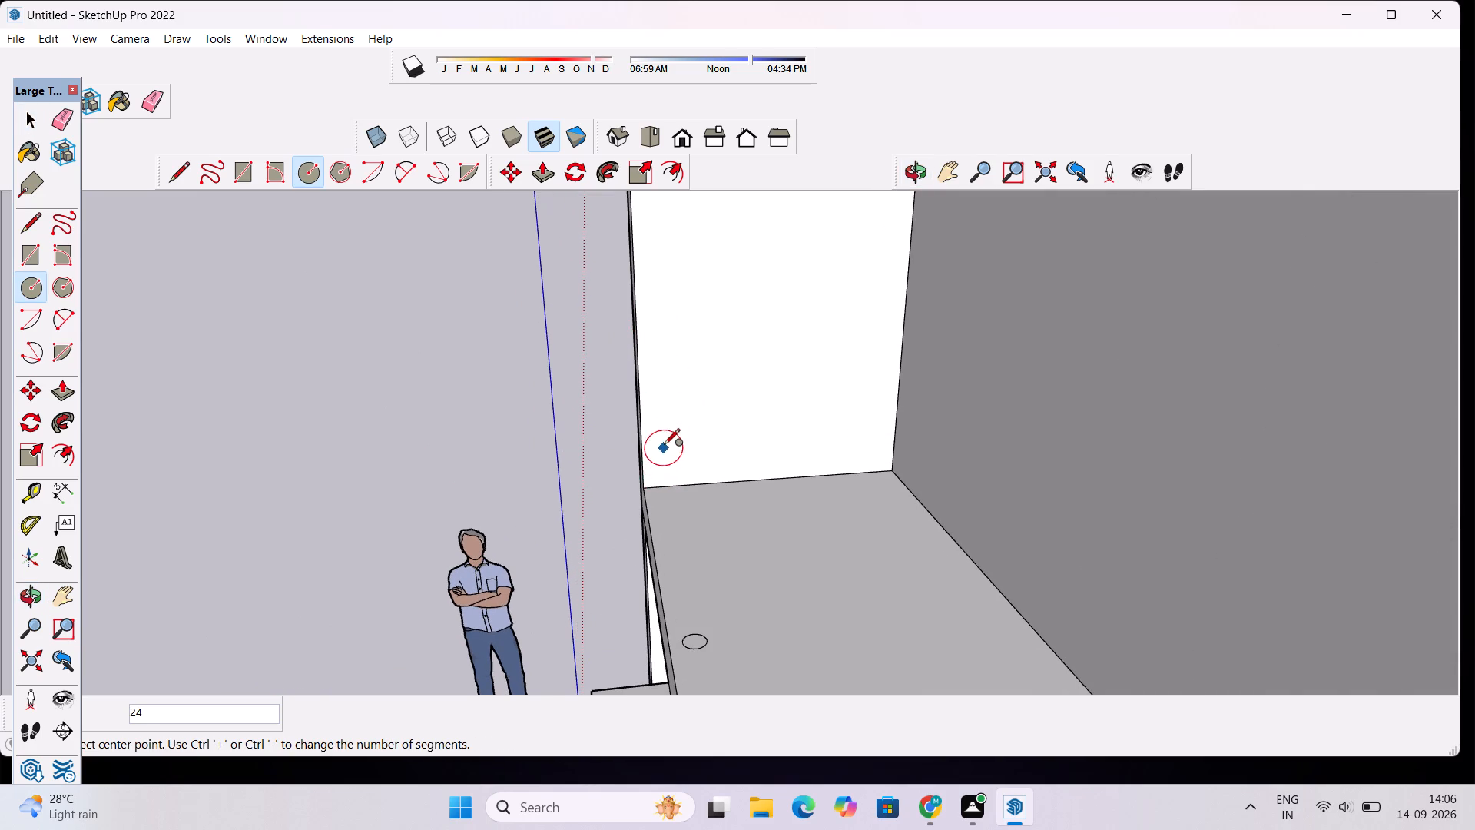
{"action": "left_click", "coordinate": [662, 422]}
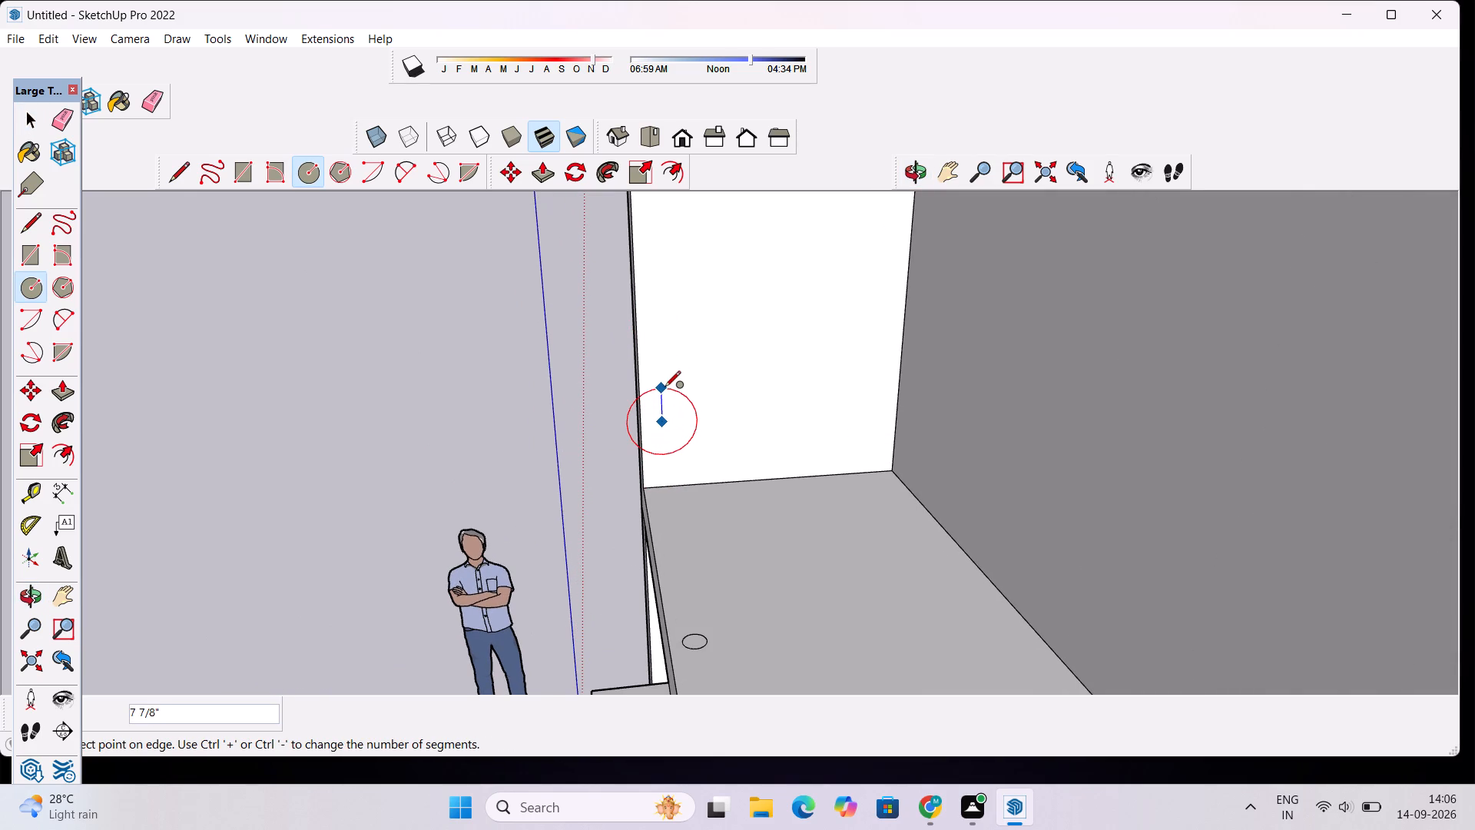
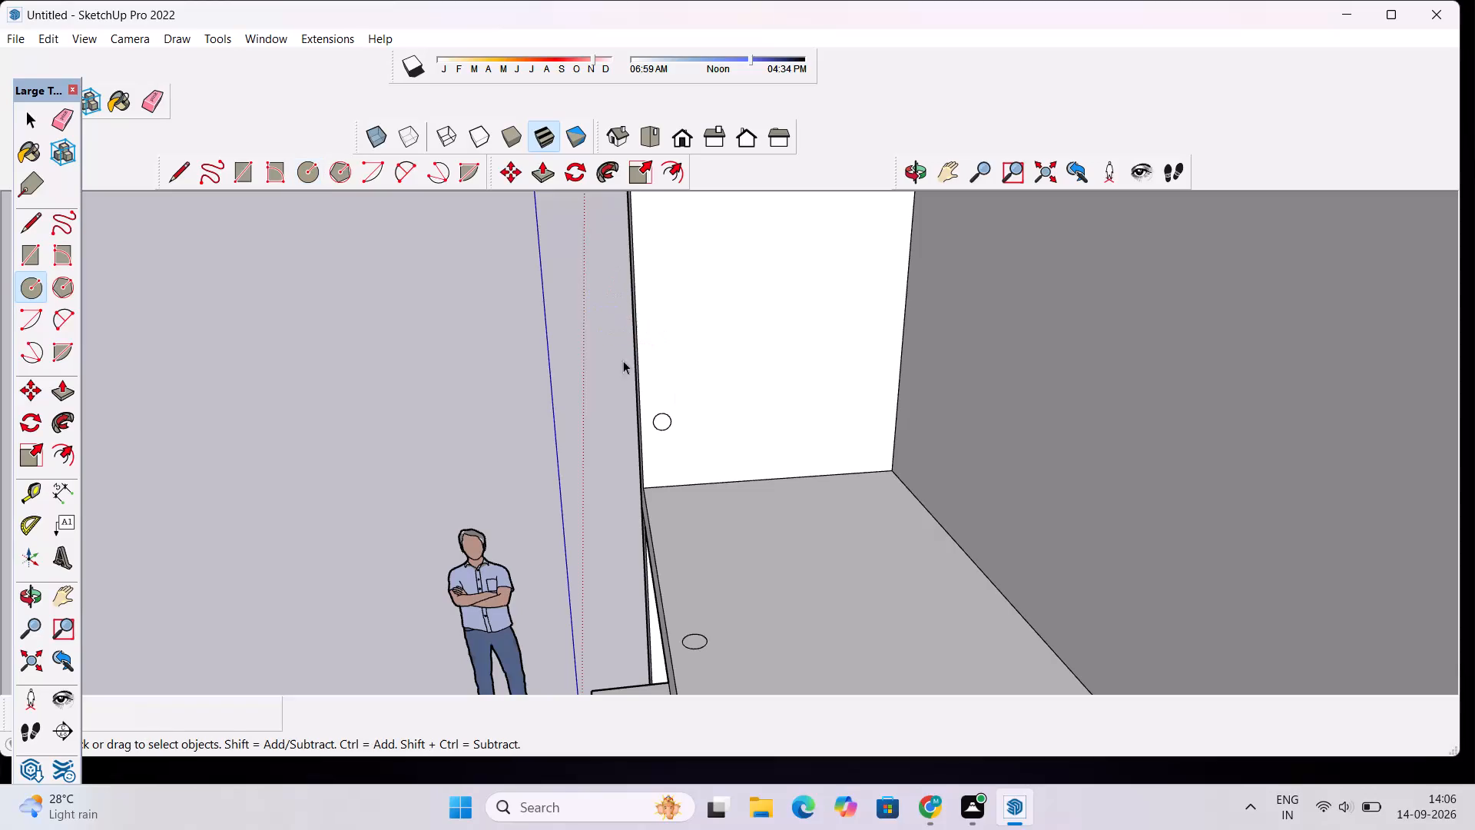
Copy the circle on the low side wall upward three times along its front edge, spacing the copies about 11" apart.
{"action": "double_click", "coordinate": [663, 421]}
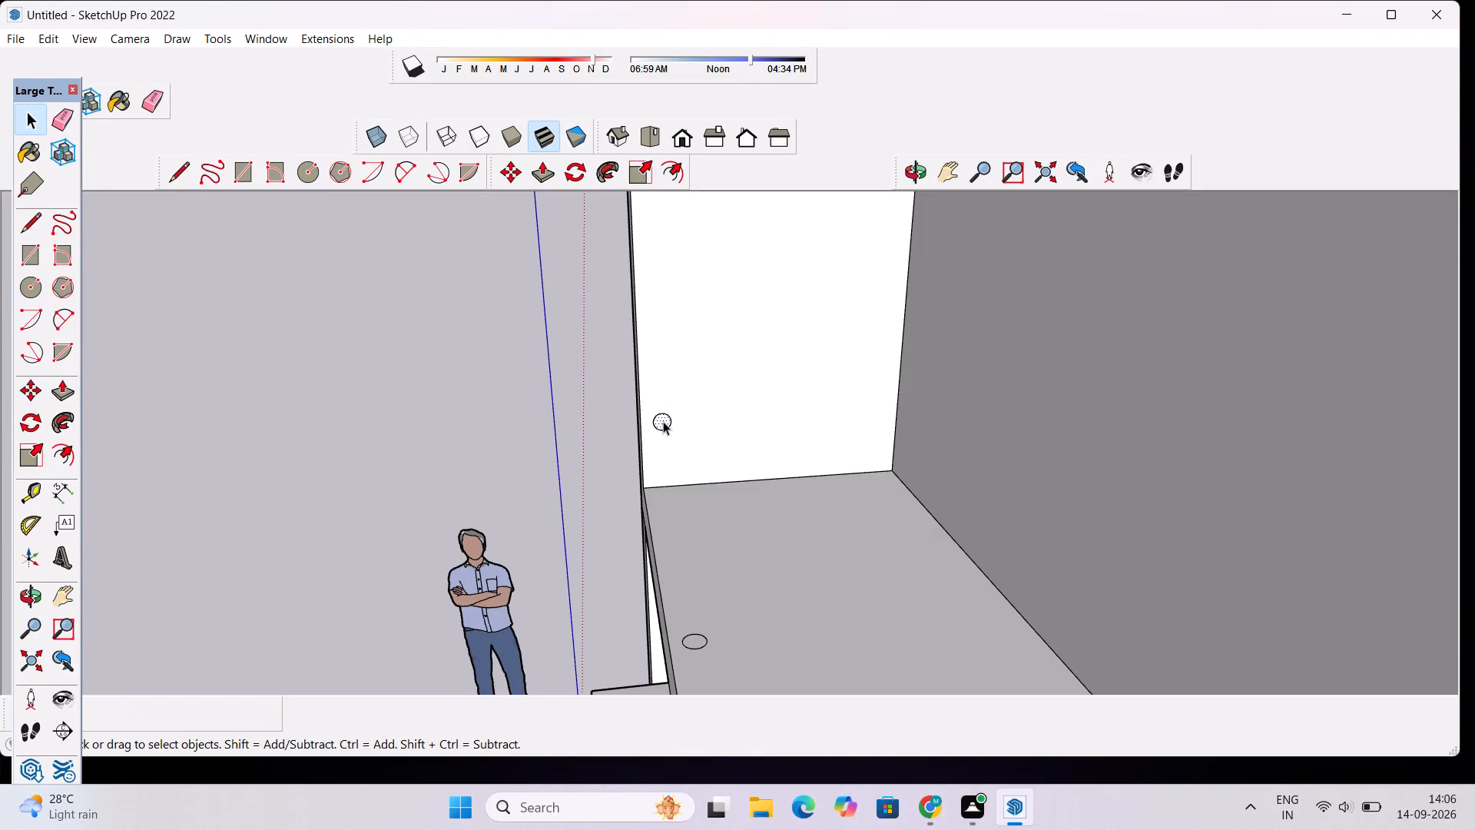
{"action": "key", "text": "m"}
{"action": "scroll", "coordinate": [662, 420], "scroll_direction": "up", "scroll_amount": 7}
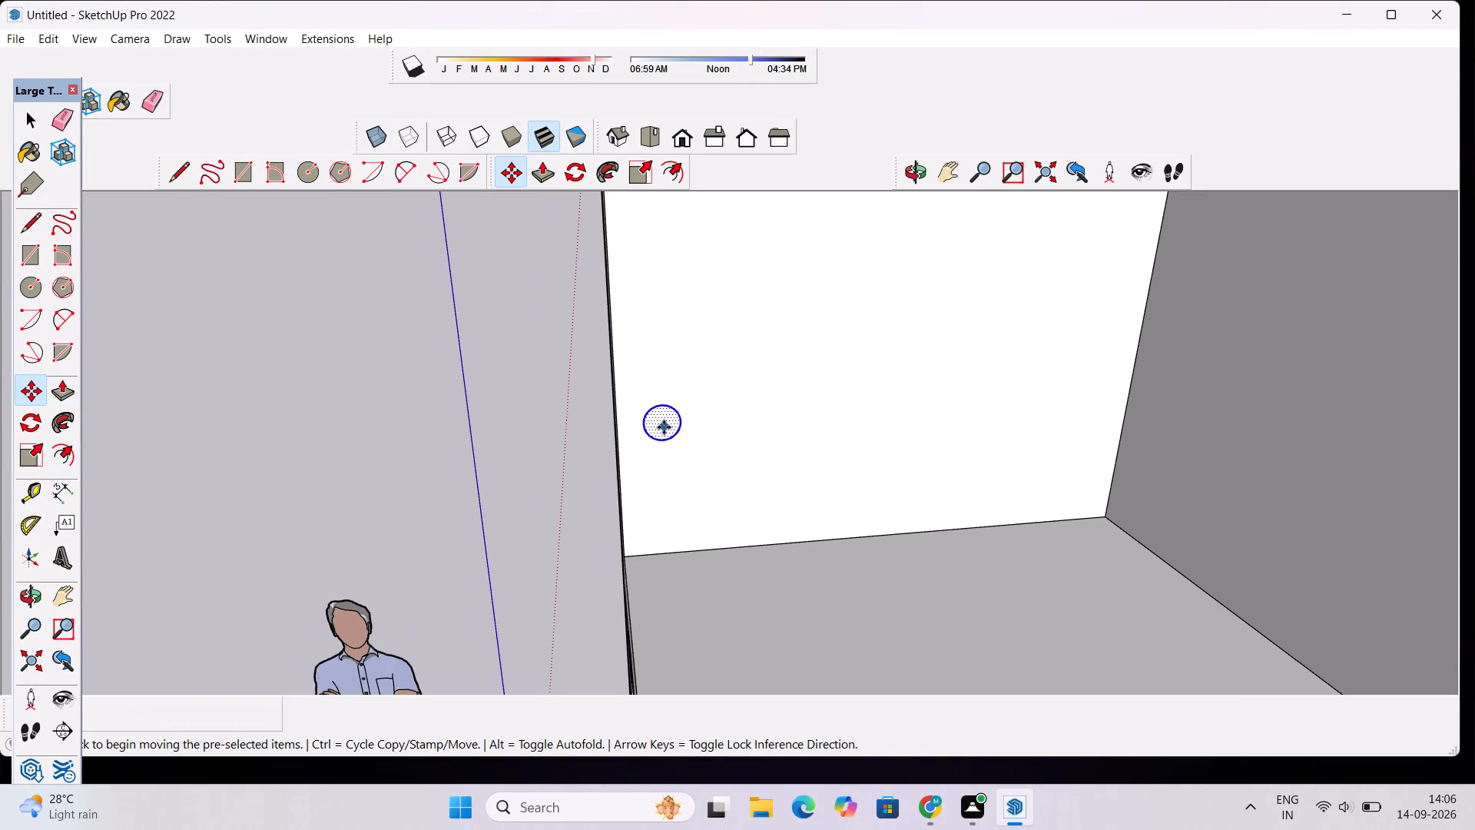
{"action": "left_click", "coordinate": [665, 429]}
{"action": "scroll", "coordinate": [660, 400], "scroll_direction": "down", "scroll_amount": 4}
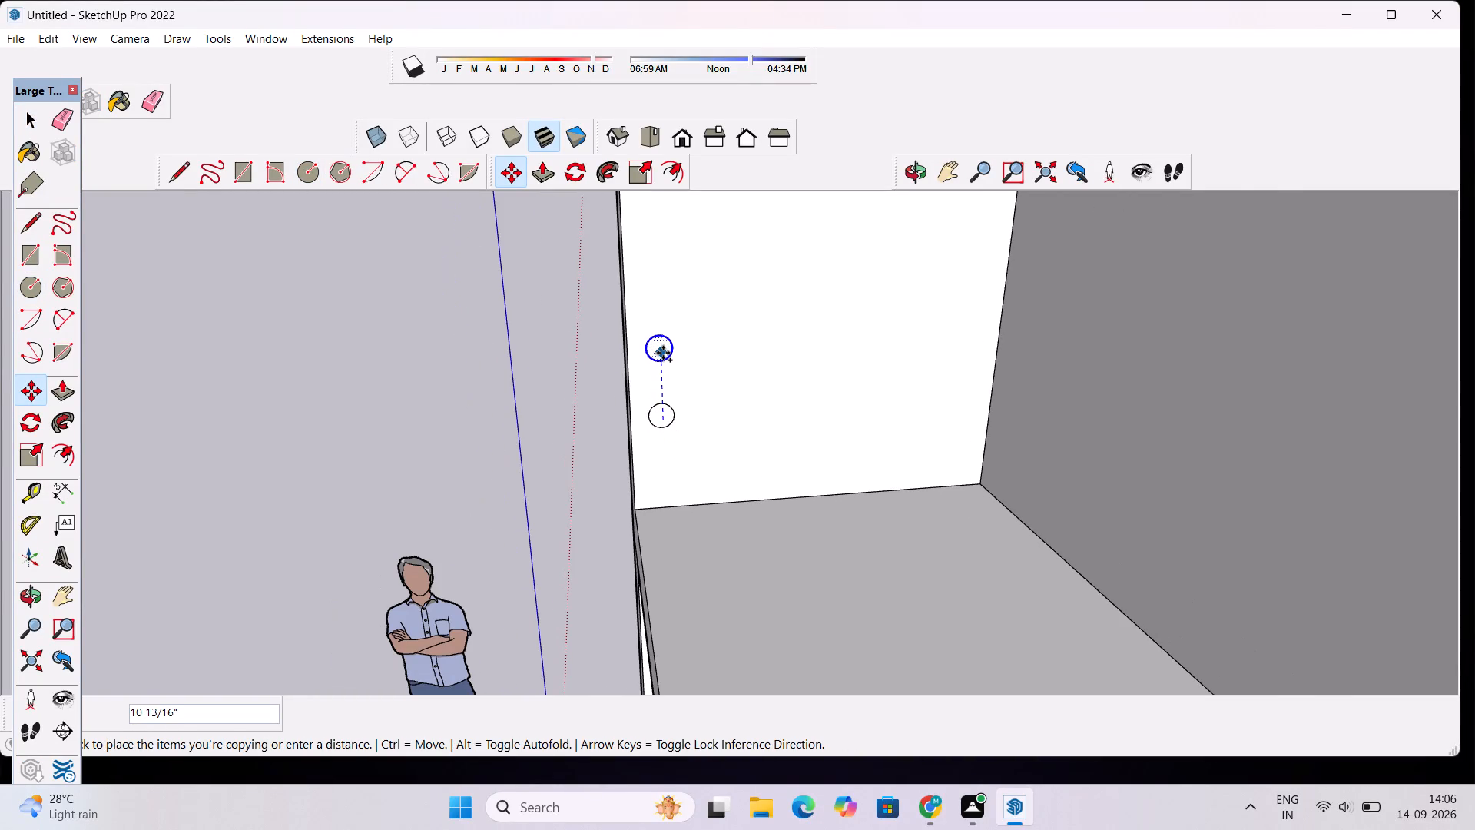
{"action": "left_click", "coordinate": [663, 352]}
{"action": "left_click", "coordinate": [661, 342]}
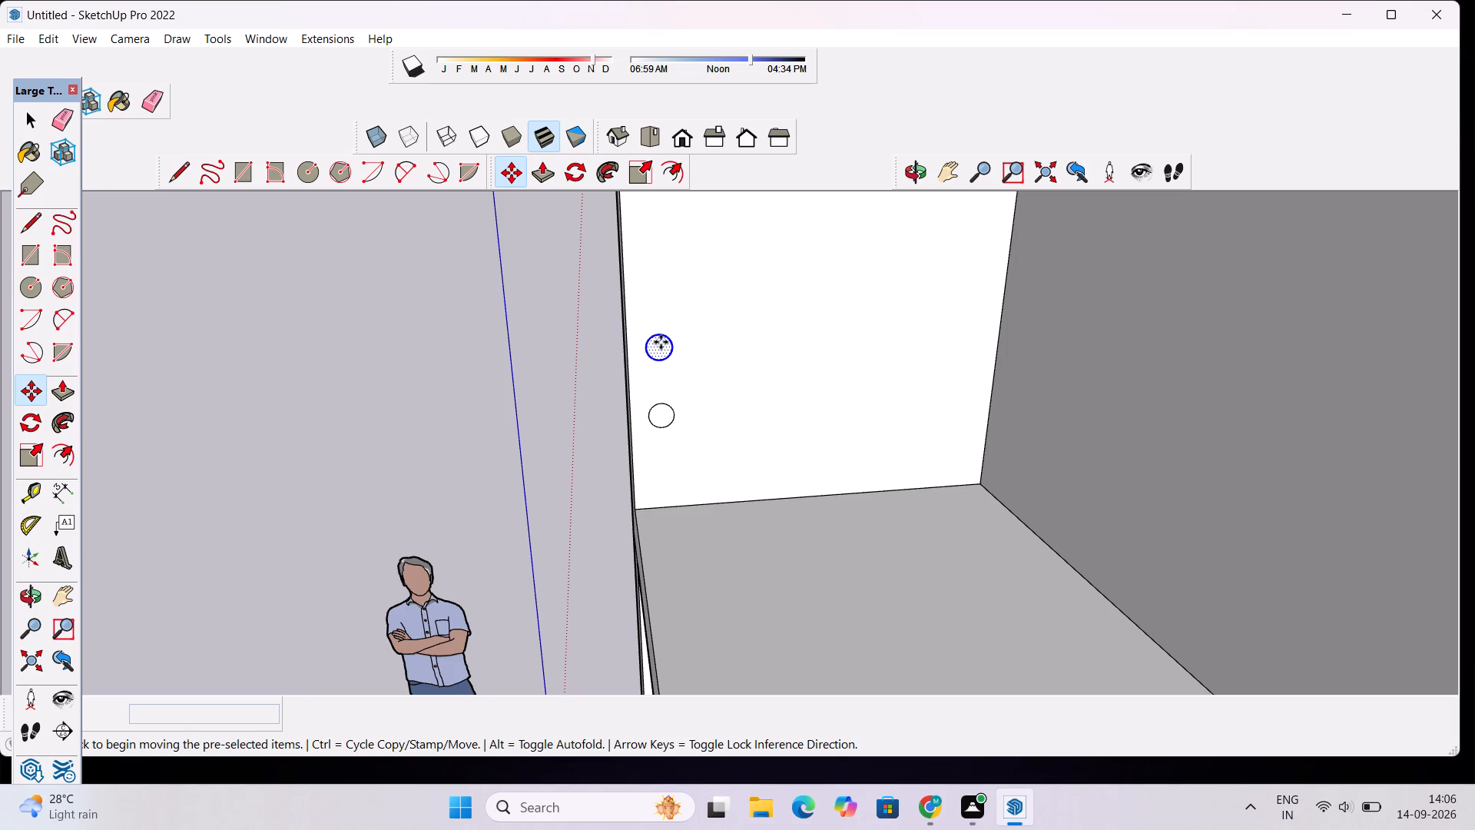
{"action": "scroll", "coordinate": [654, 319], "scroll_direction": "down", "scroll_amount": 5}
{"action": "left_click", "coordinate": [660, 289]}
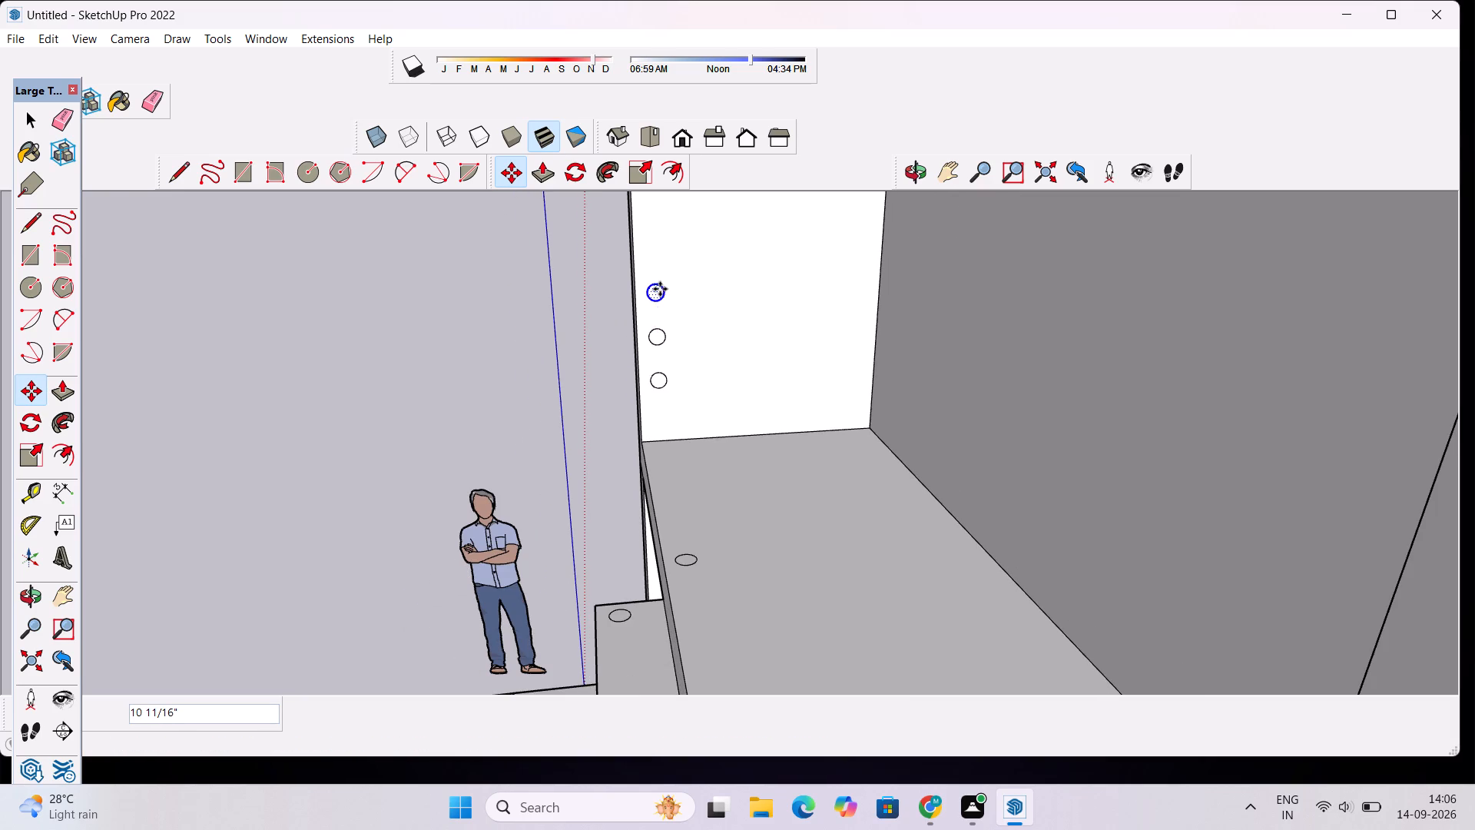
{"action": "left_click", "coordinate": [659, 294]}
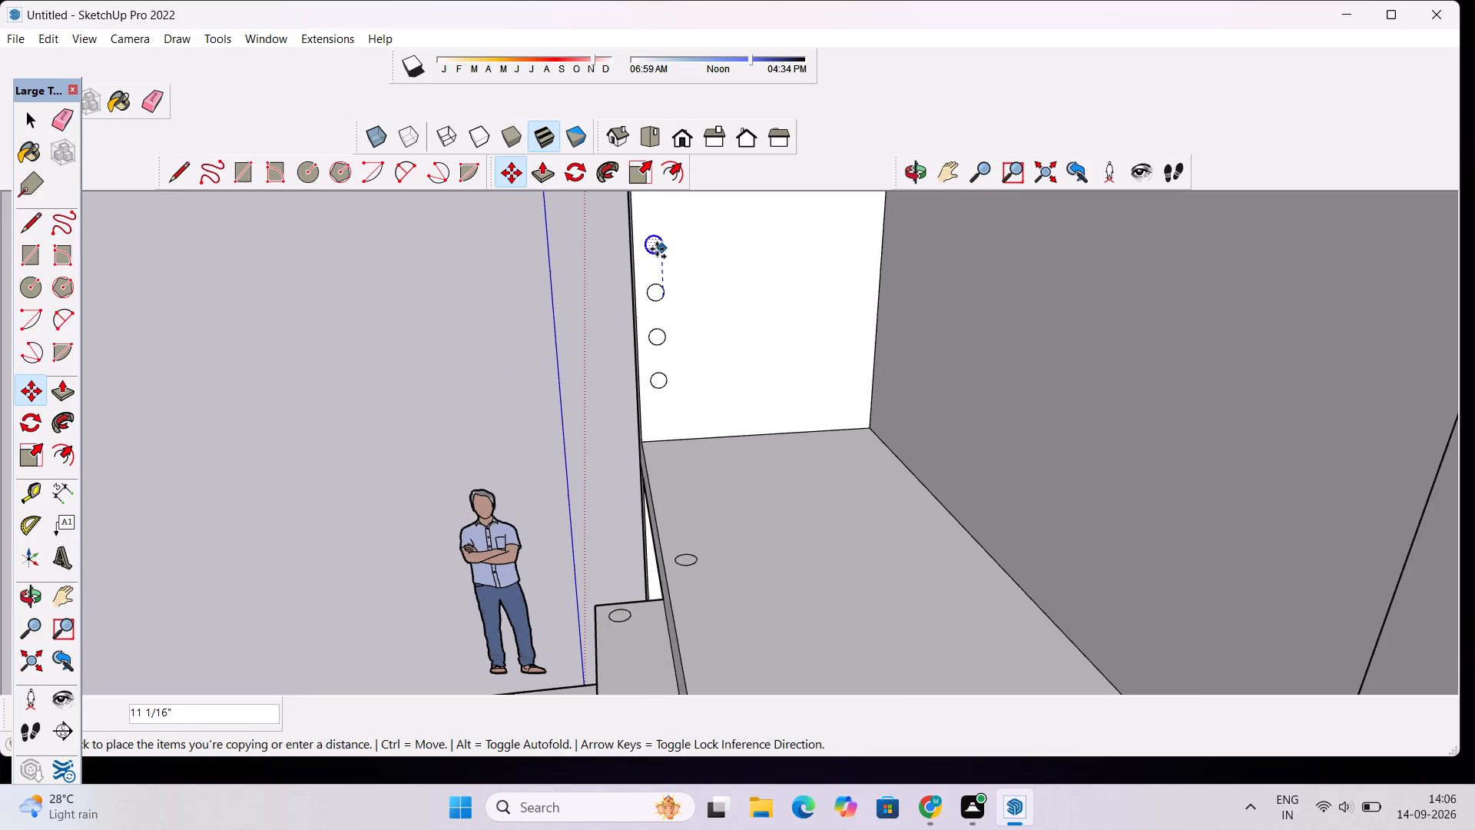
{"action": "left_click", "coordinate": [657, 251]}
{"action": "scroll", "coordinate": [685, 413], "scroll_direction": "down", "scroll_amount": 5}
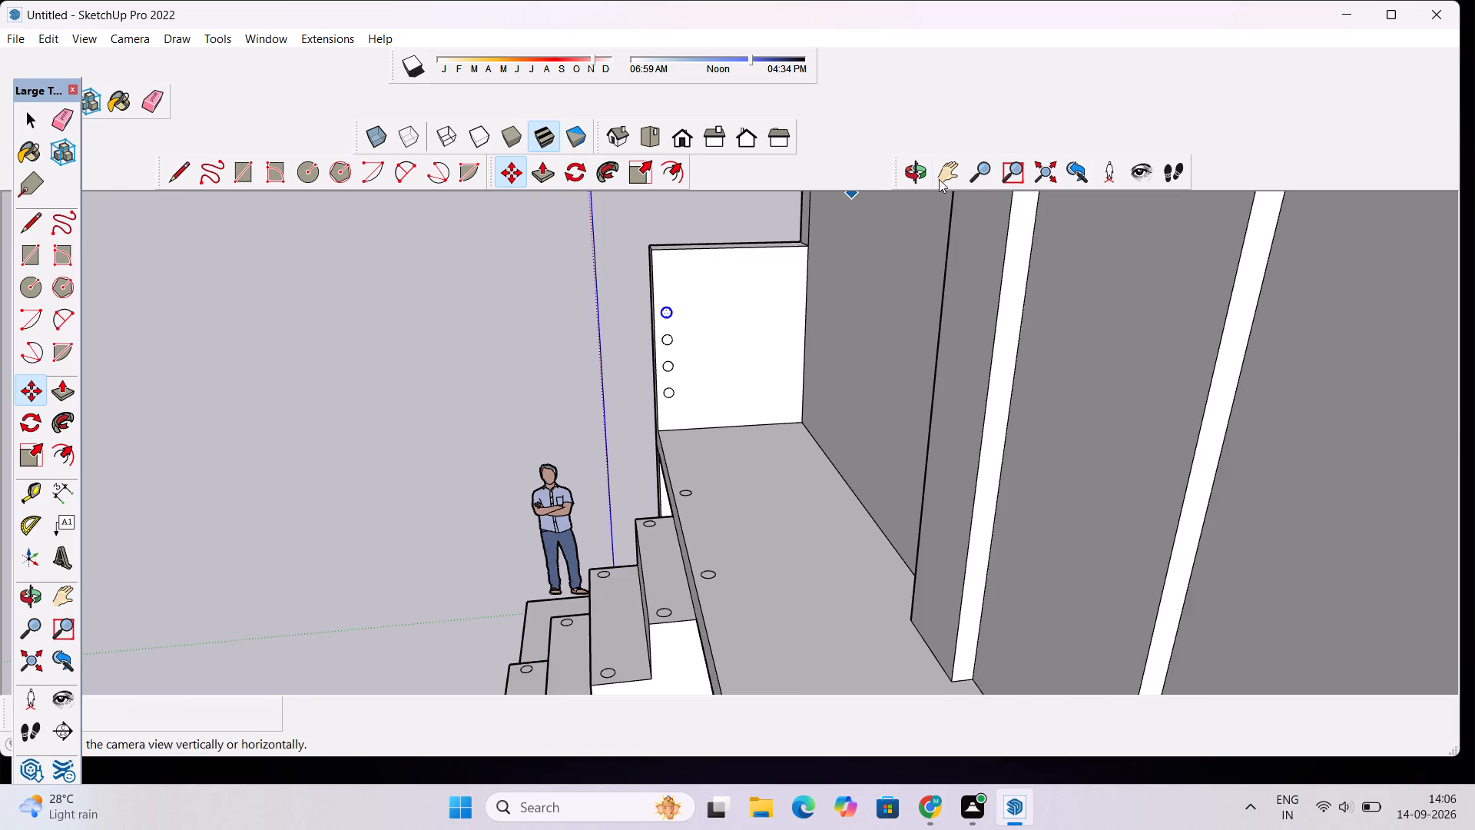
Examine both low side walls, the raised slab and the staircase circles from several angles.
{"action": "left_click", "coordinate": [922, 179]}
{"action": "left_click_drag", "start_coordinate": [620, 375], "coordinate": [864, 445]}
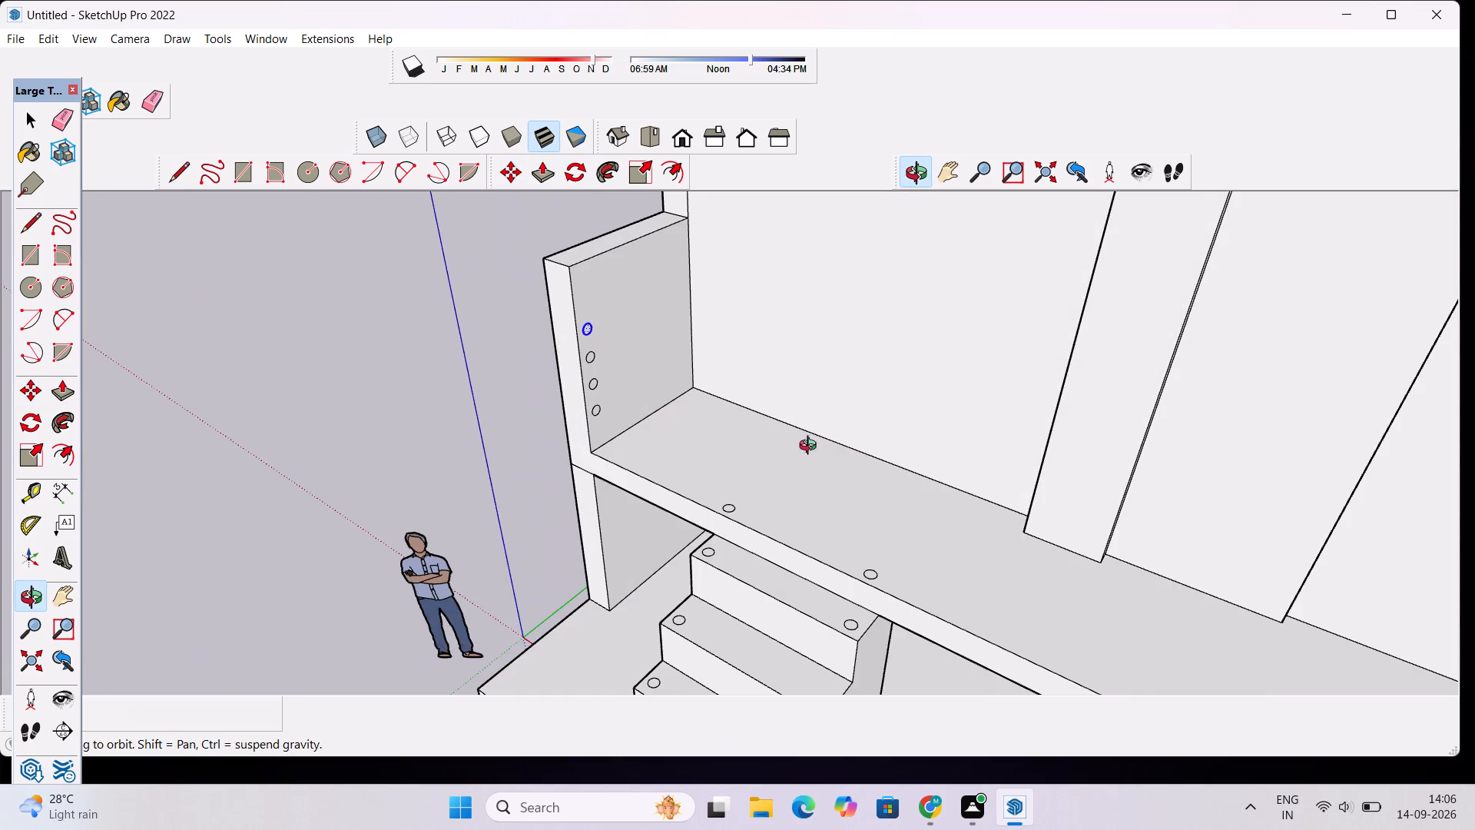
{"action": "scroll", "coordinate": [715, 453], "scroll_direction": "down", "scroll_amount": 3}
{"action": "left_click_drag", "start_coordinate": [553, 473], "coordinate": [1062, 432]}
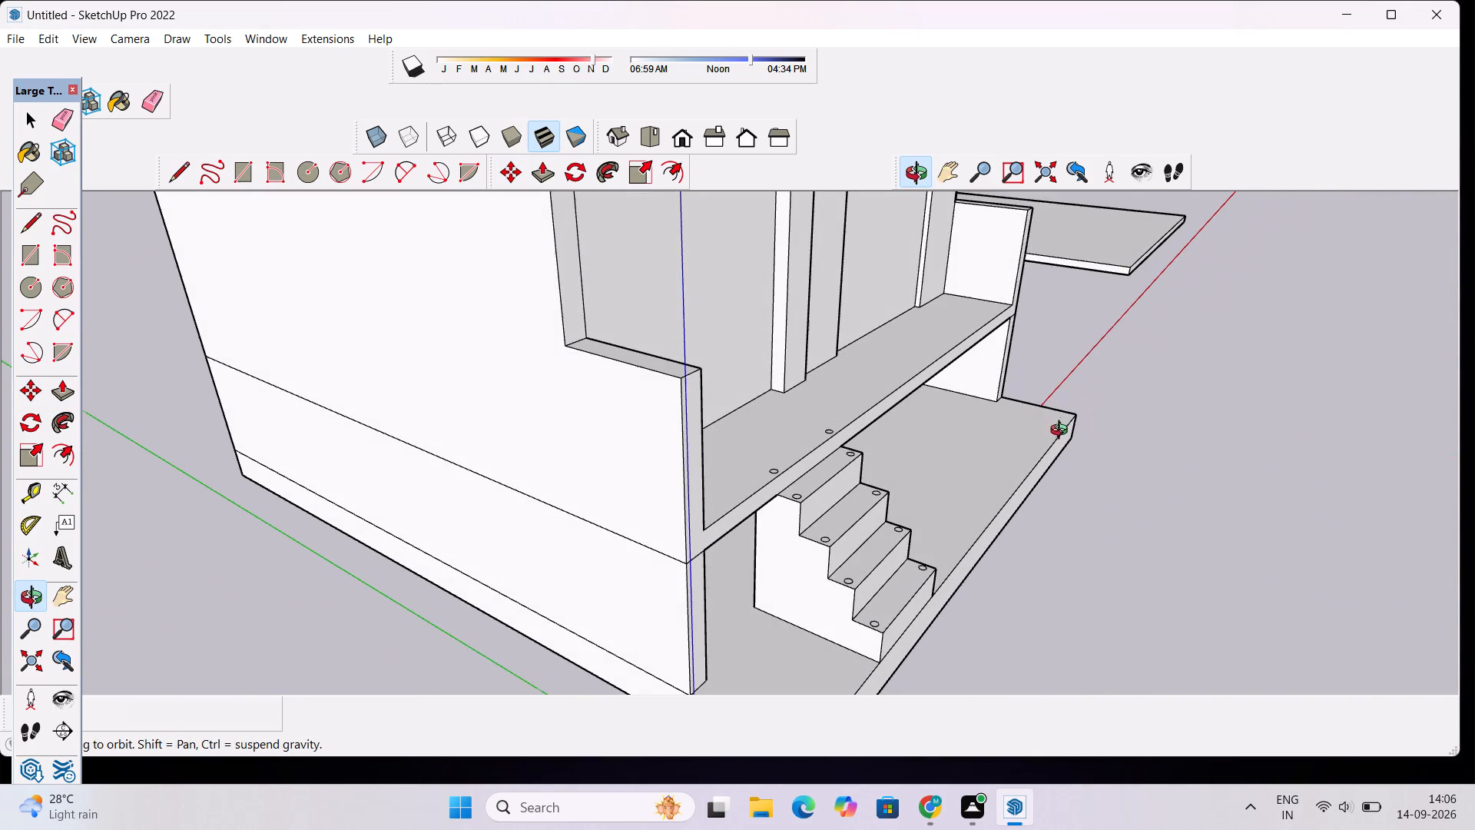
{"action": "left_click_drag", "start_coordinate": [1062, 432], "coordinate": [1063, 431]}
{"action": "scroll", "coordinate": [1018, 229], "scroll_direction": "up", "scroll_amount": 4}
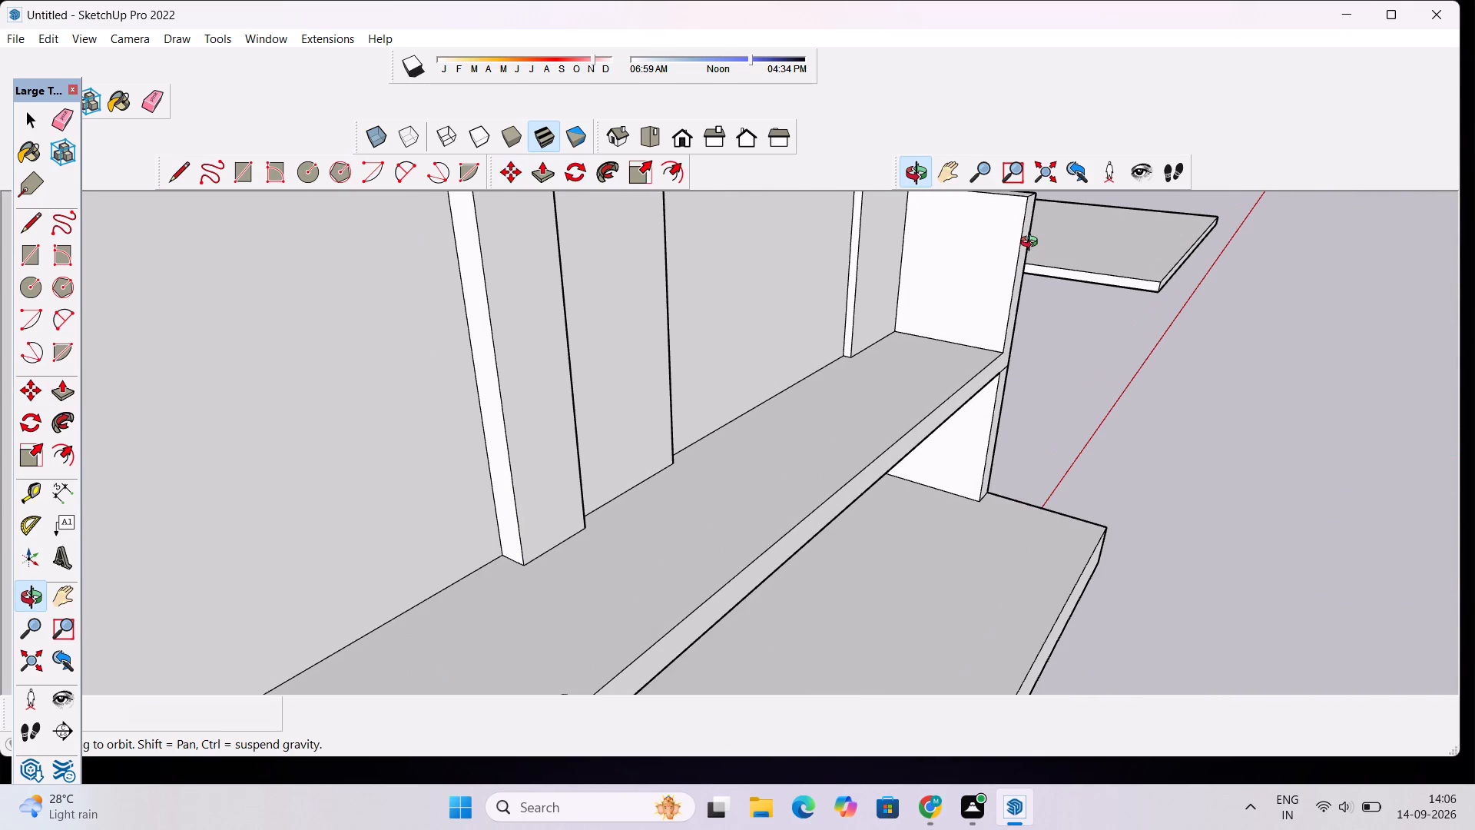
{"action": "left_click_drag", "start_coordinate": [1029, 241], "coordinate": [989, 347], "text": "shift"}
{"action": "scroll", "coordinate": [979, 393], "scroll_direction": "up", "scroll_amount": 3}
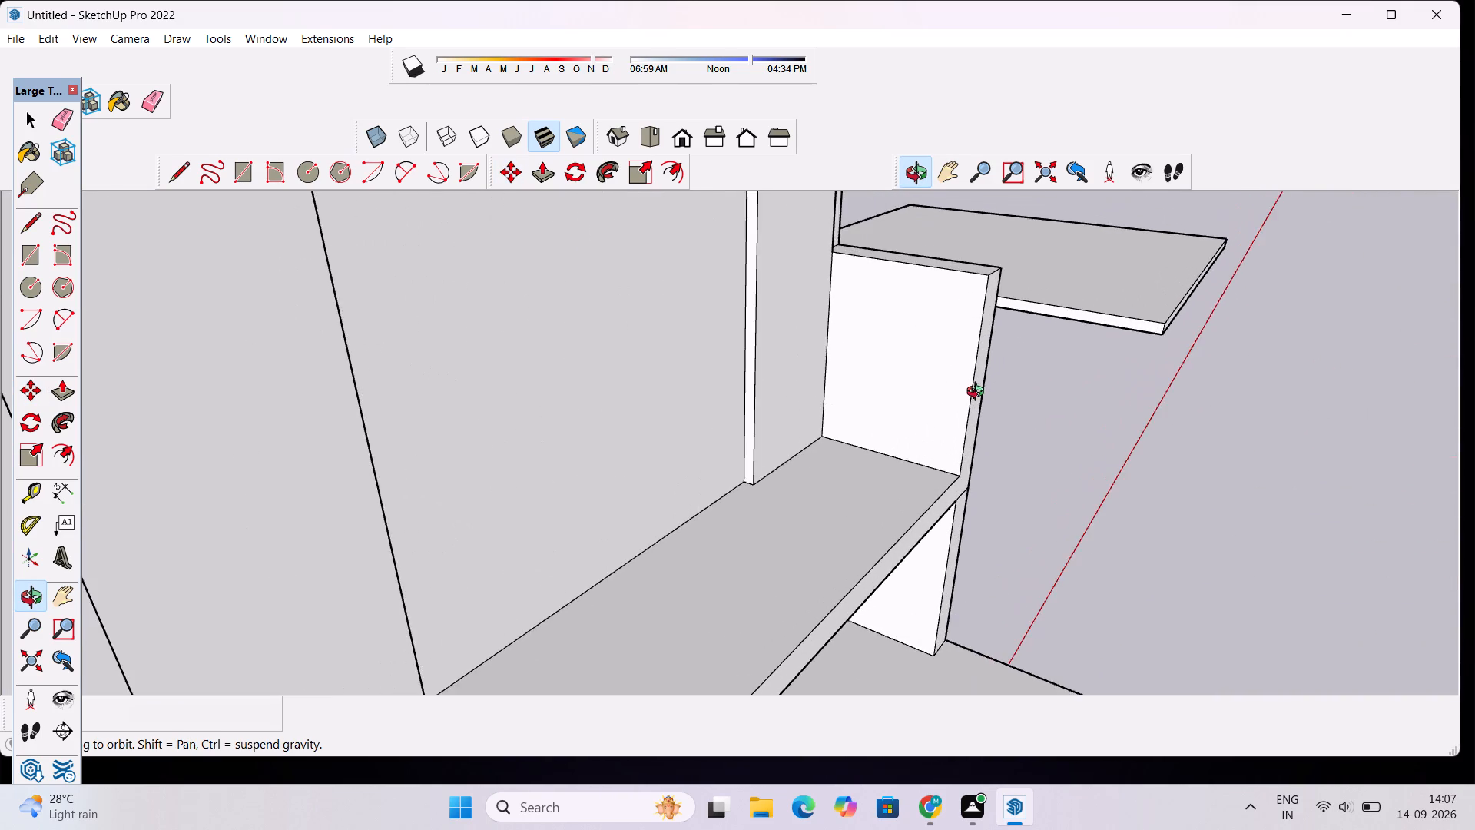
{"action": "scroll", "coordinate": [979, 393], "scroll_direction": "down", "scroll_amount": 5}
{"action": "left_click_drag", "start_coordinate": [1072, 408], "coordinate": [844, 418]}
{"action": "scroll", "coordinate": [846, 400], "scroll_direction": "down", "scroll_amount": 10}
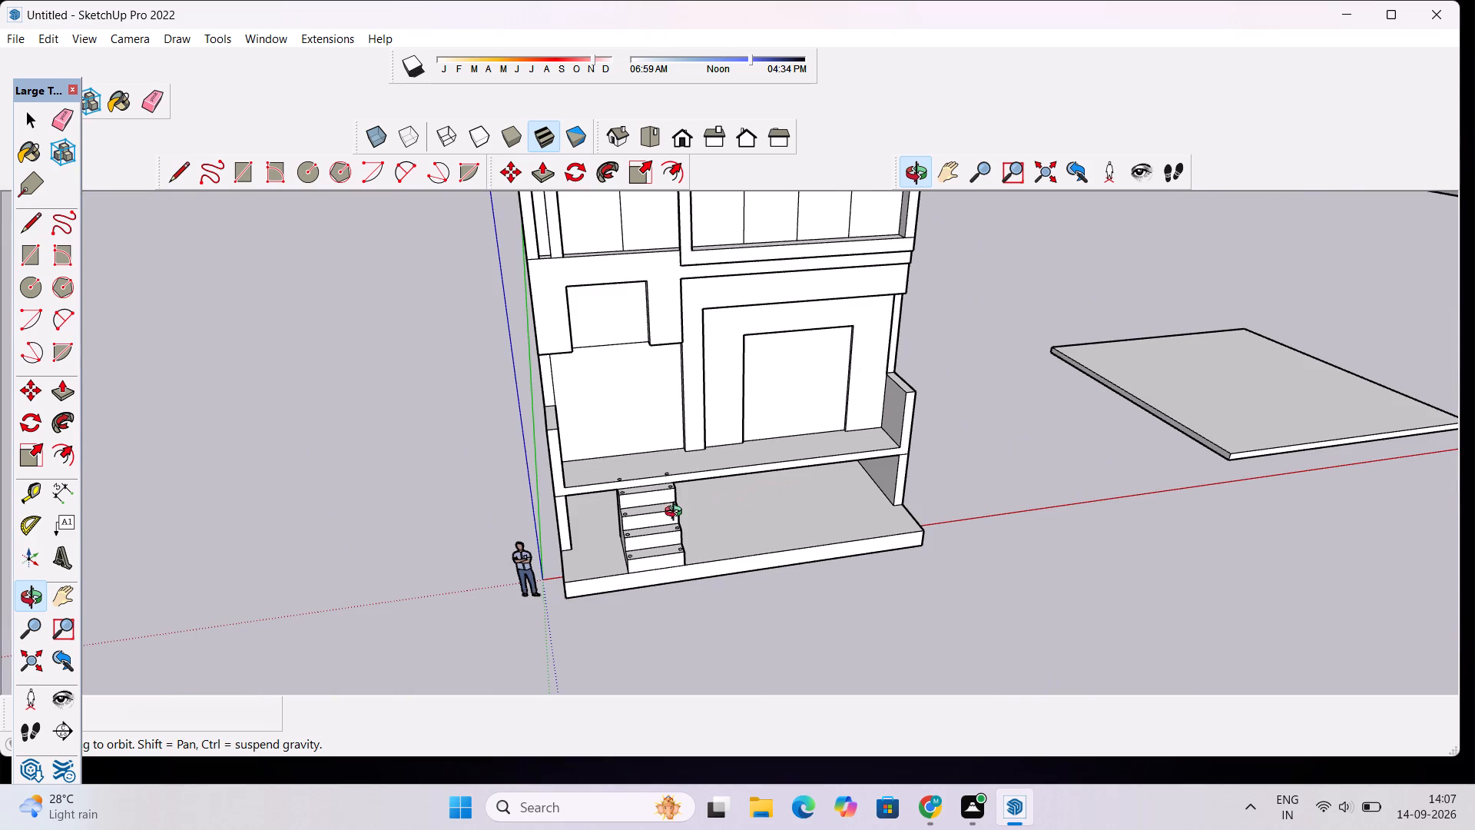
{"action": "left_click_drag", "start_coordinate": [698, 551], "coordinate": [623, 537]}
{"action": "scroll", "coordinate": [595, 411], "scroll_direction": "up", "scroll_amount": 5}
{"action": "left_click_drag", "start_coordinate": [663, 551], "coordinate": [505, 530]}
{"action": "scroll", "coordinate": [535, 491], "scroll_direction": "up", "scroll_amount": 3}
{"action": "left_click_drag", "start_coordinate": [617, 569], "coordinate": [721, 629]}
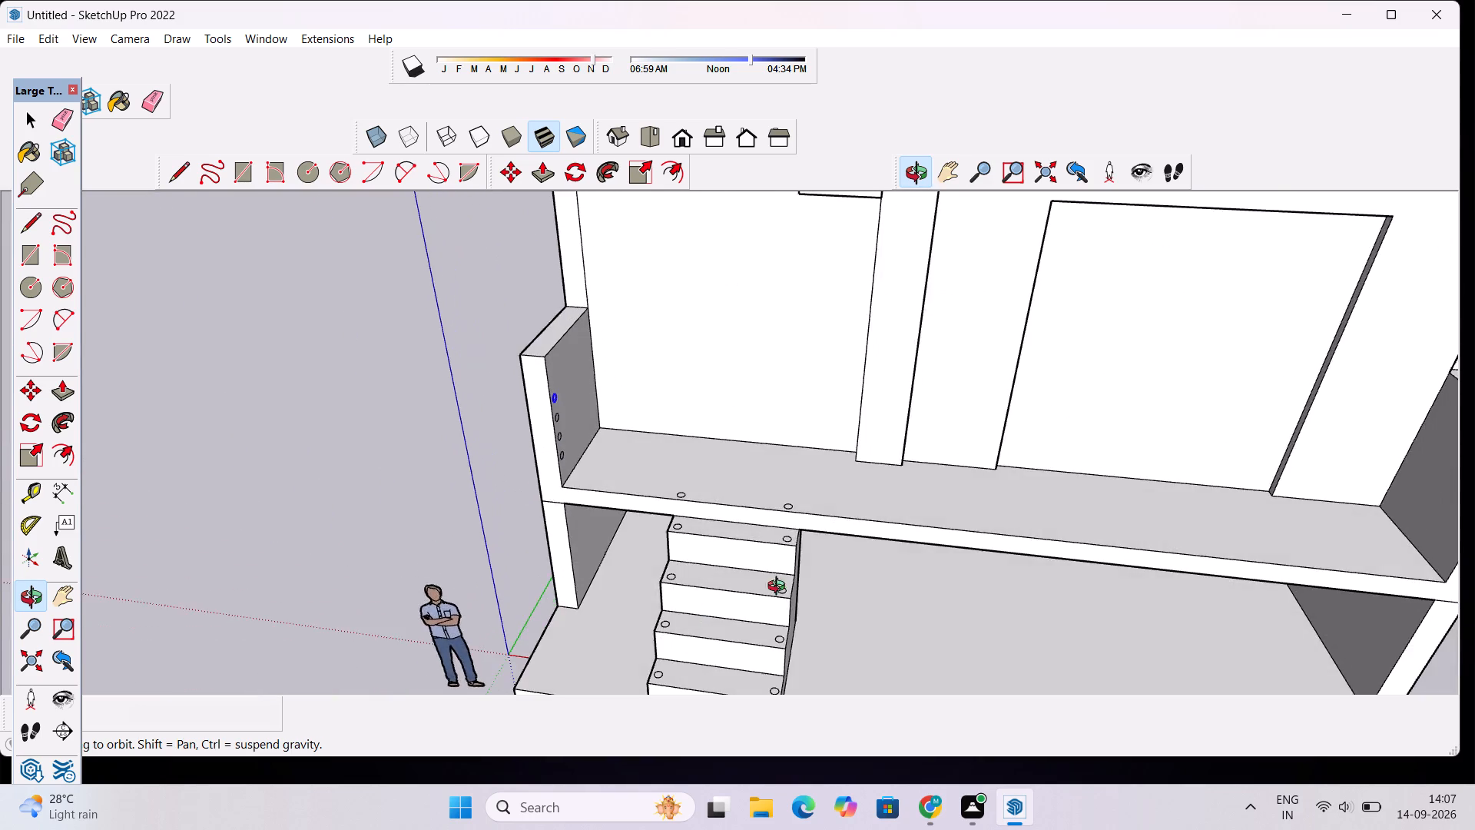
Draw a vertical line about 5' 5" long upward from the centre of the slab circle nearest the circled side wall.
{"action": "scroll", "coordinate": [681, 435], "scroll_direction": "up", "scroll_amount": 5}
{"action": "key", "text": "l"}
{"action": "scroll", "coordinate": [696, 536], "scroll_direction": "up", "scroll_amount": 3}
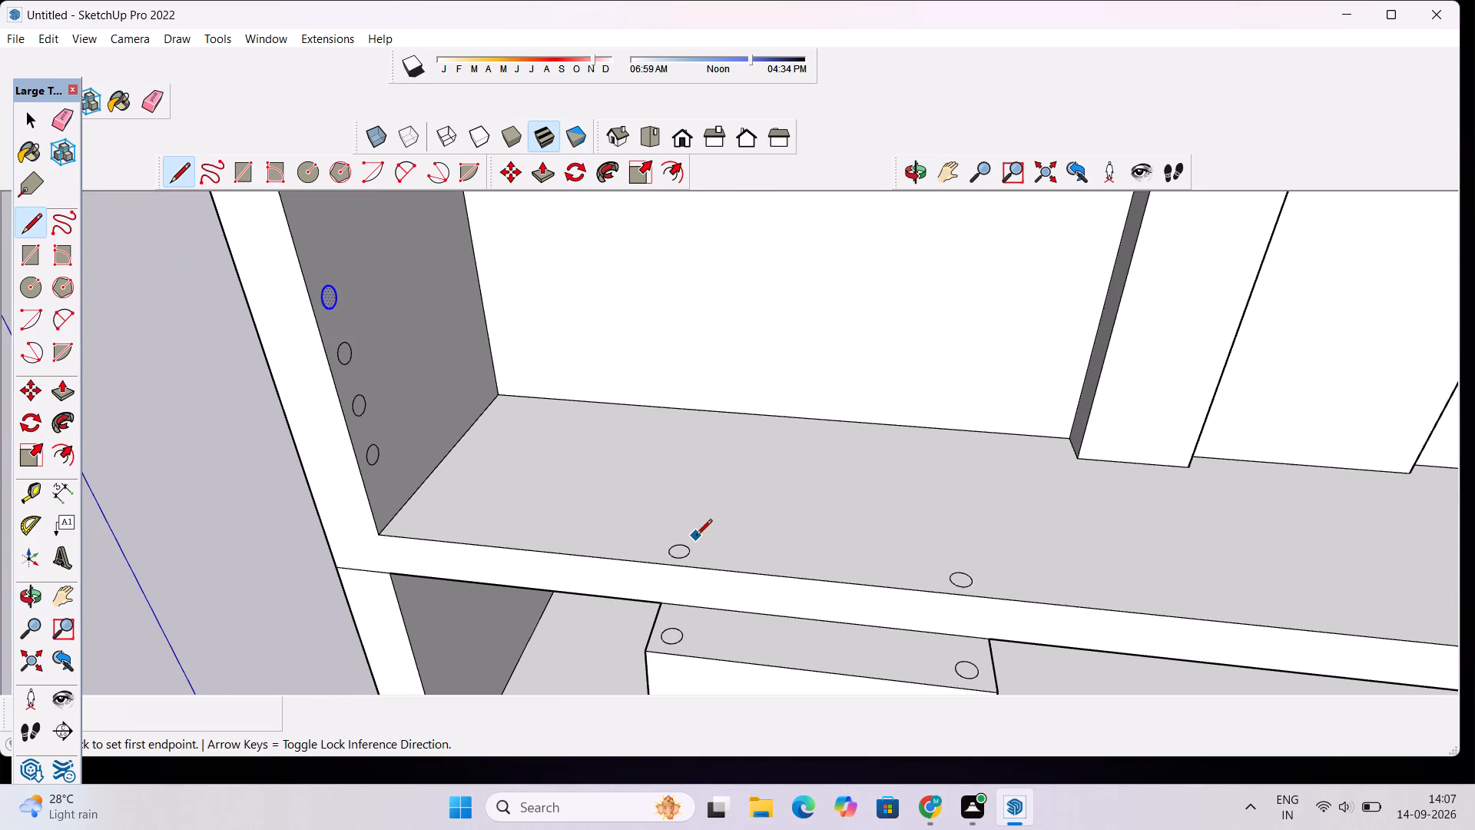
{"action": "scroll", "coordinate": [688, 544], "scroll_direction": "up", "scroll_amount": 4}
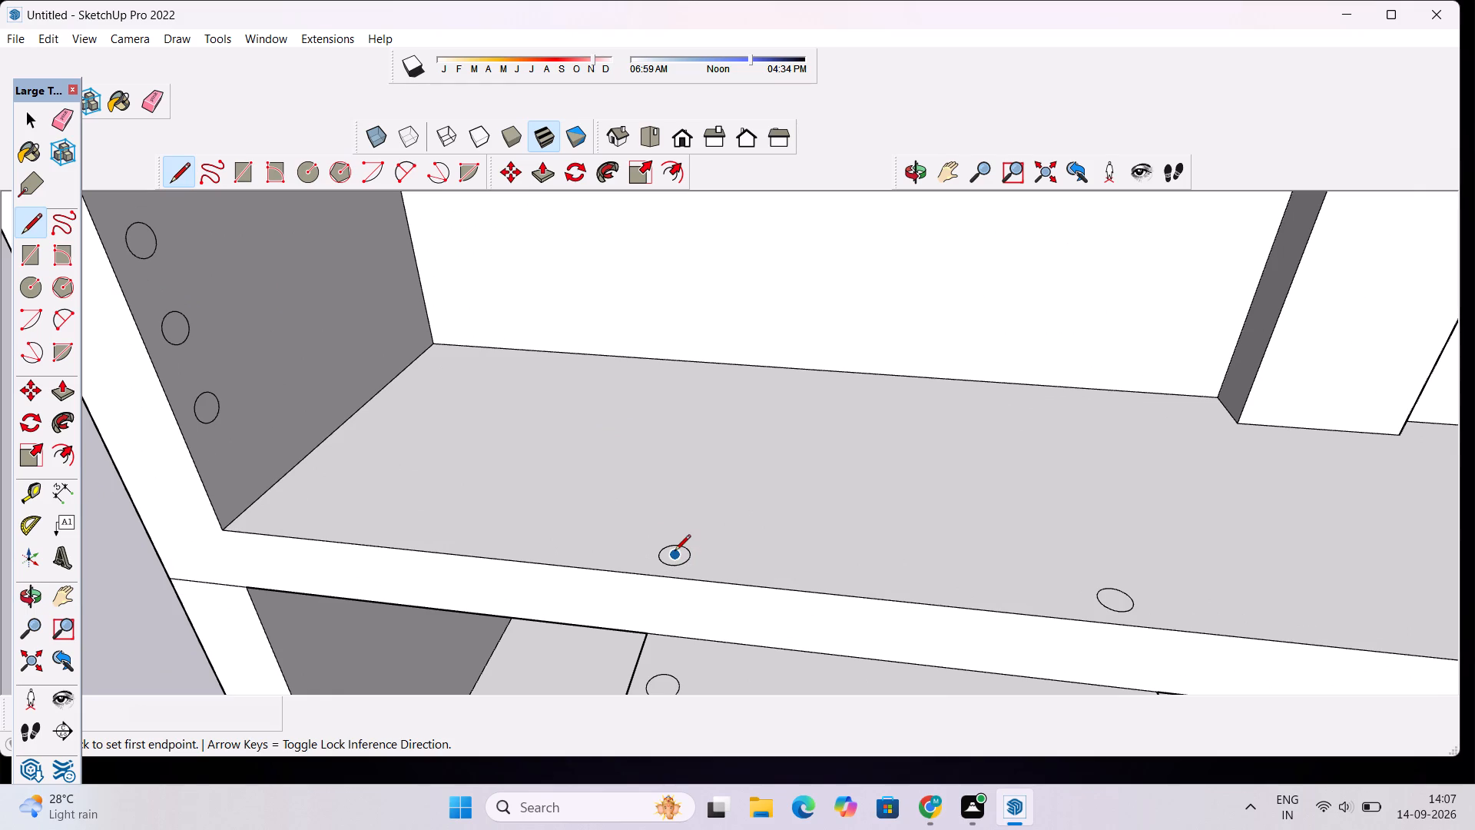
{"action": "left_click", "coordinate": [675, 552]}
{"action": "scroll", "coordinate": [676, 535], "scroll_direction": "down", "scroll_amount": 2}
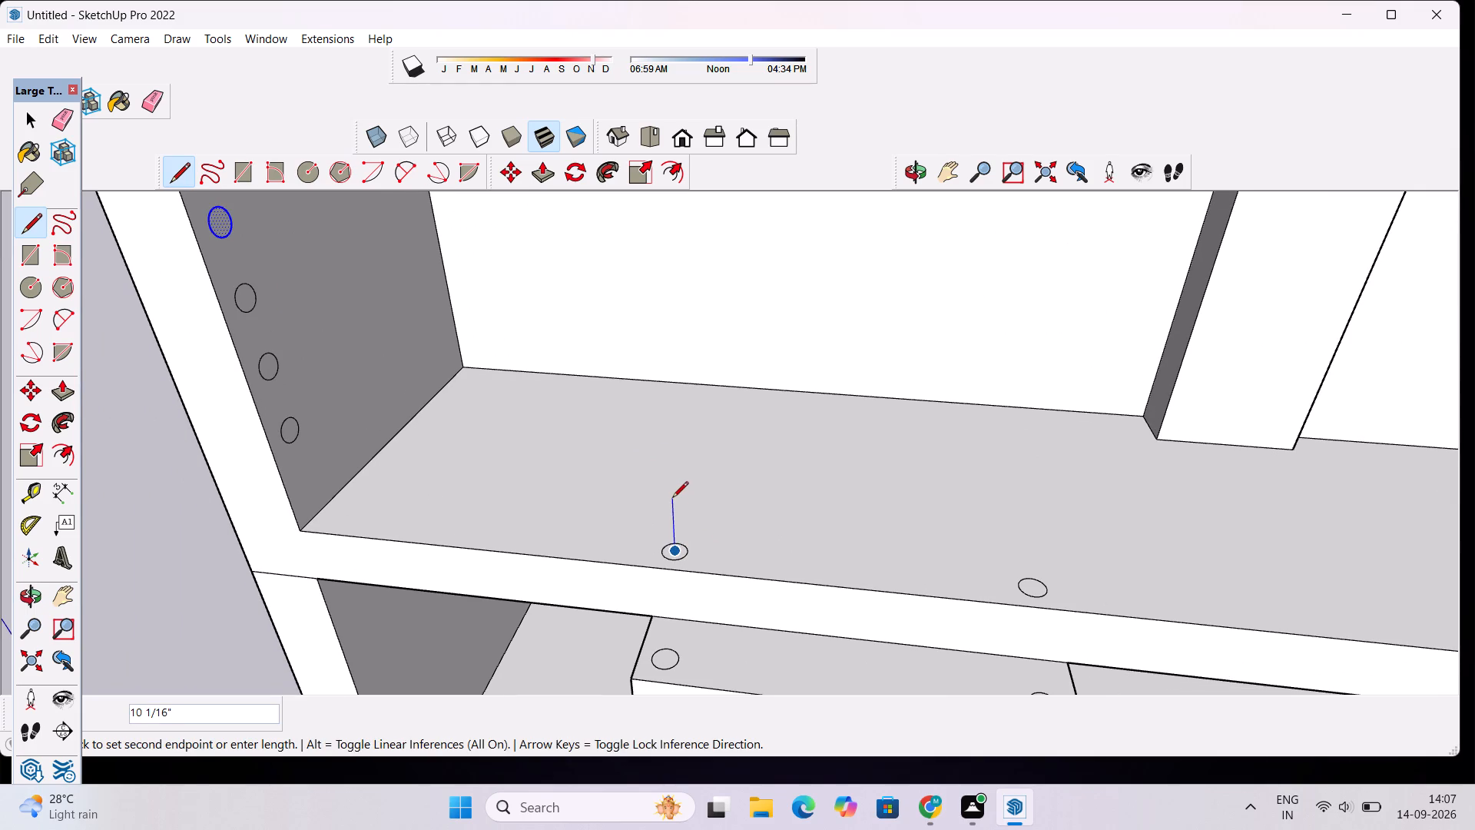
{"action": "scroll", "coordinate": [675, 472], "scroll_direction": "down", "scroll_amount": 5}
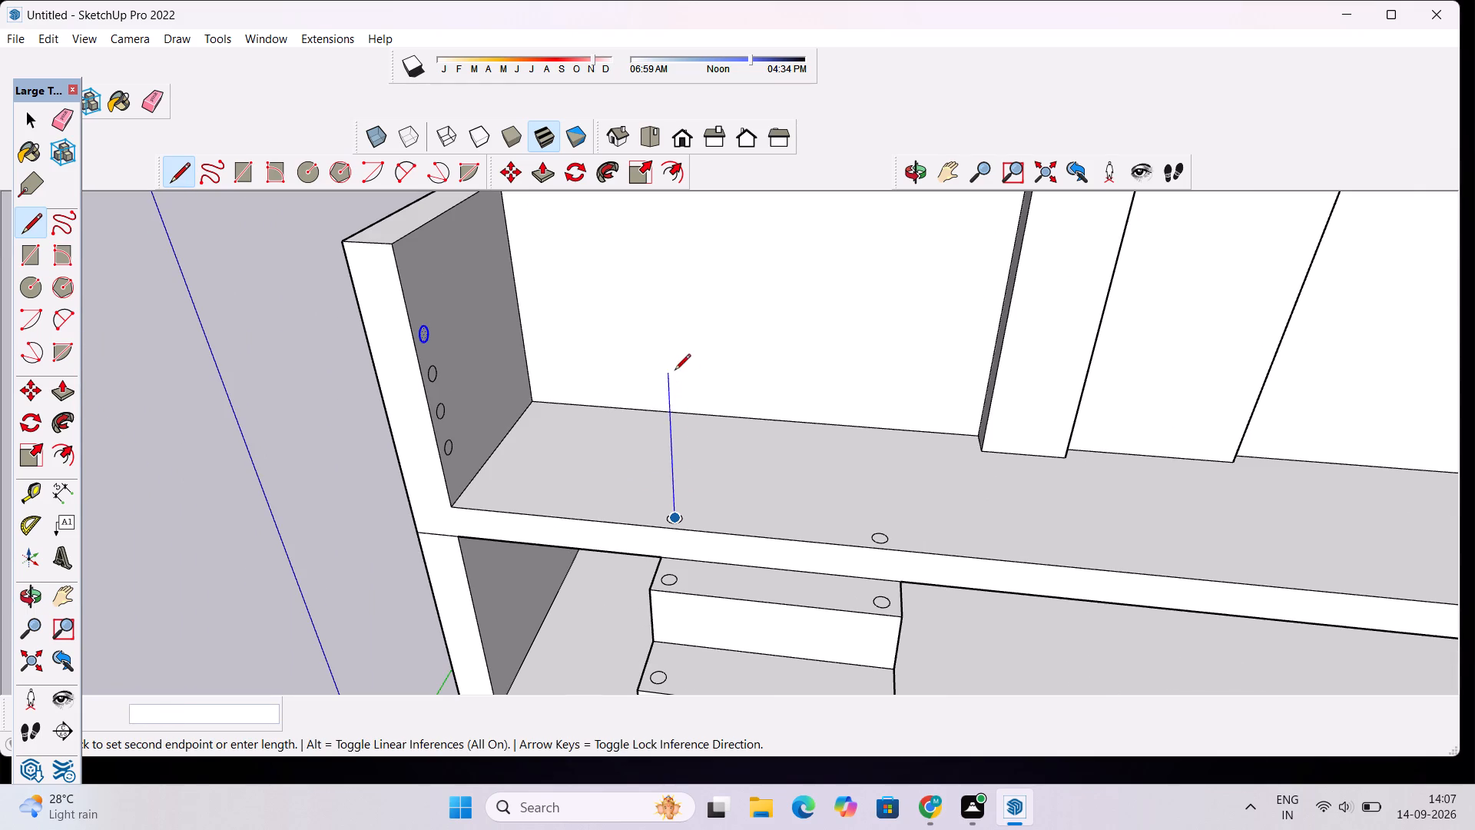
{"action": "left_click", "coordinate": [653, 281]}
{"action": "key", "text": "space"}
Draw a horizontal line about 5' long from the centre of the side wall's topmost circle to the vertical line.
{"action": "type", "text": "l"}
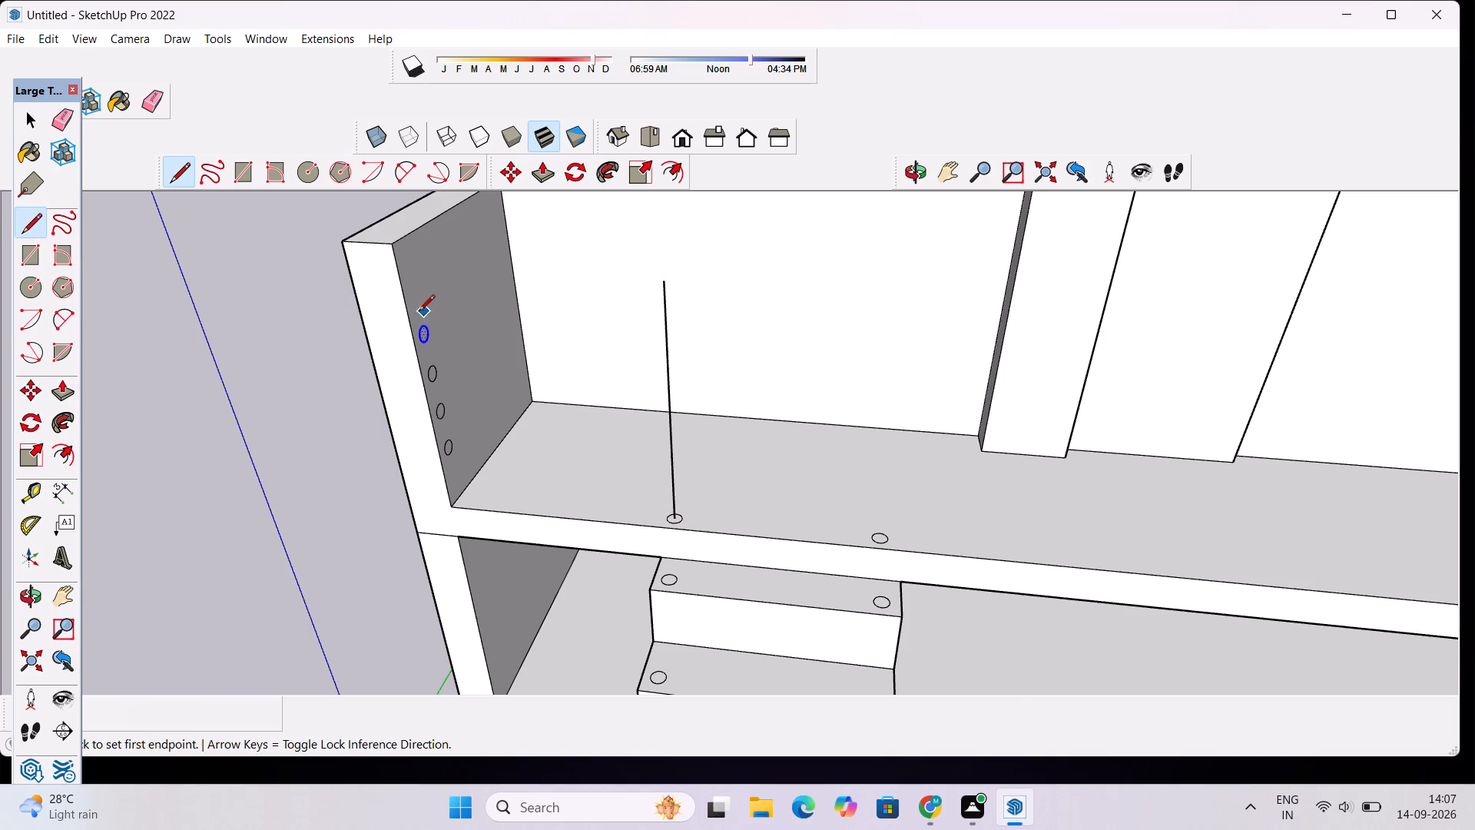
{"action": "scroll", "coordinate": [418, 312], "scroll_direction": "up", "scroll_amount": 11}
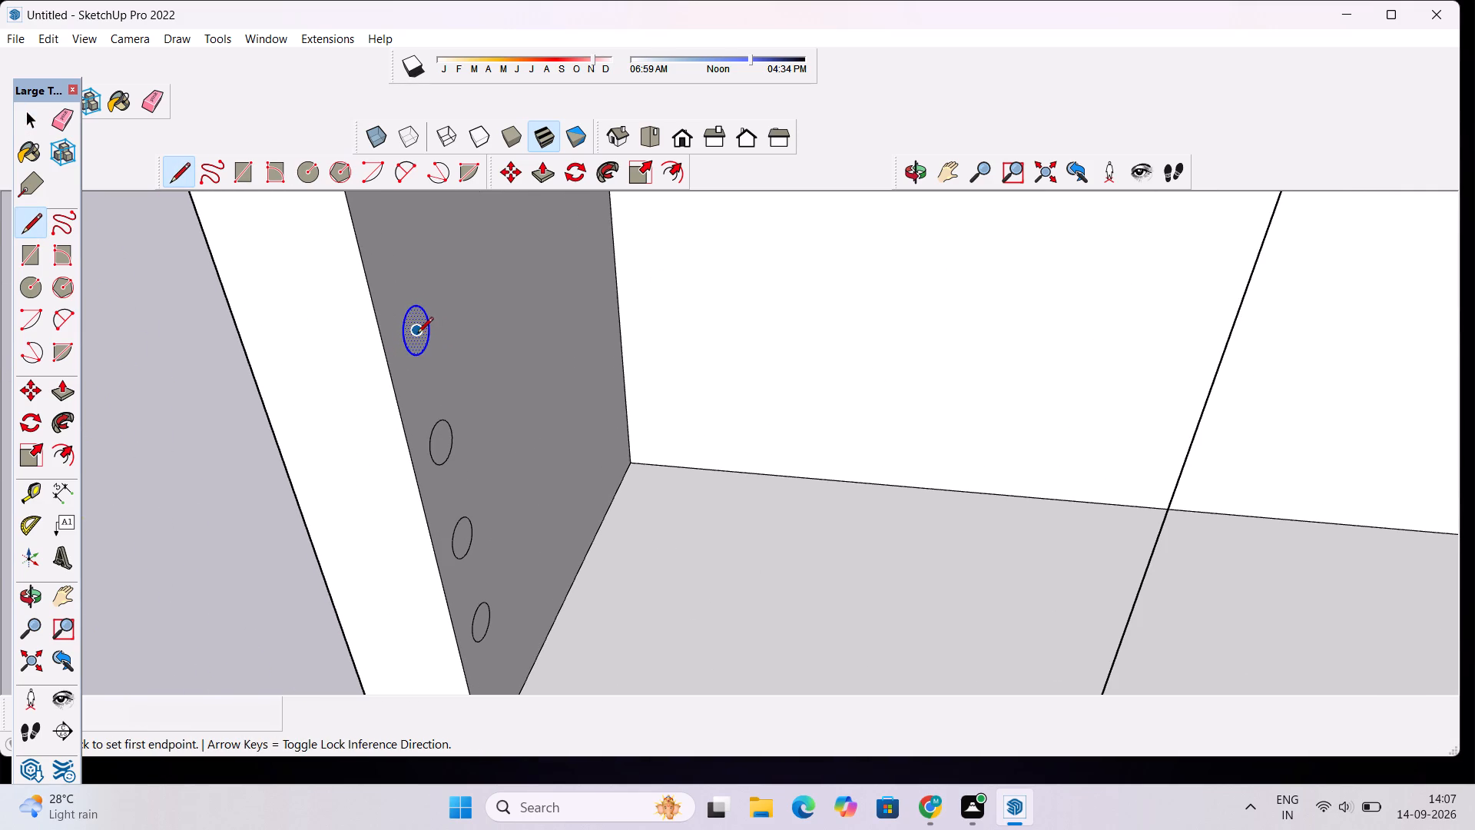
{"action": "left_click", "coordinate": [417, 333]}
{"action": "scroll", "coordinate": [568, 354], "scroll_direction": "down", "scroll_amount": 5}
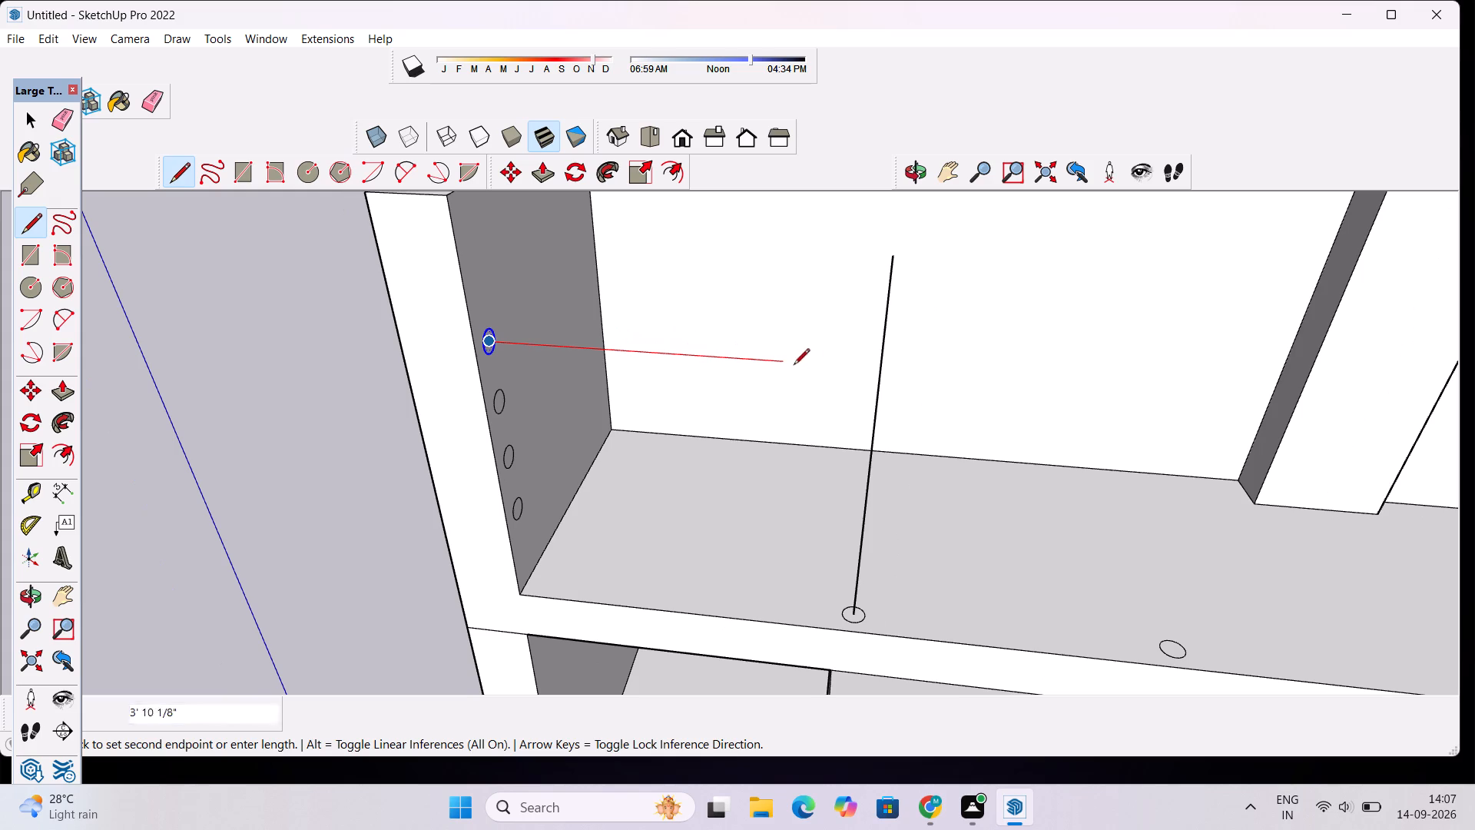
{"action": "left_click", "coordinate": [870, 364]}
{"action": "scroll", "coordinate": [880, 366], "scroll_direction": "up", "scroll_amount": 11}
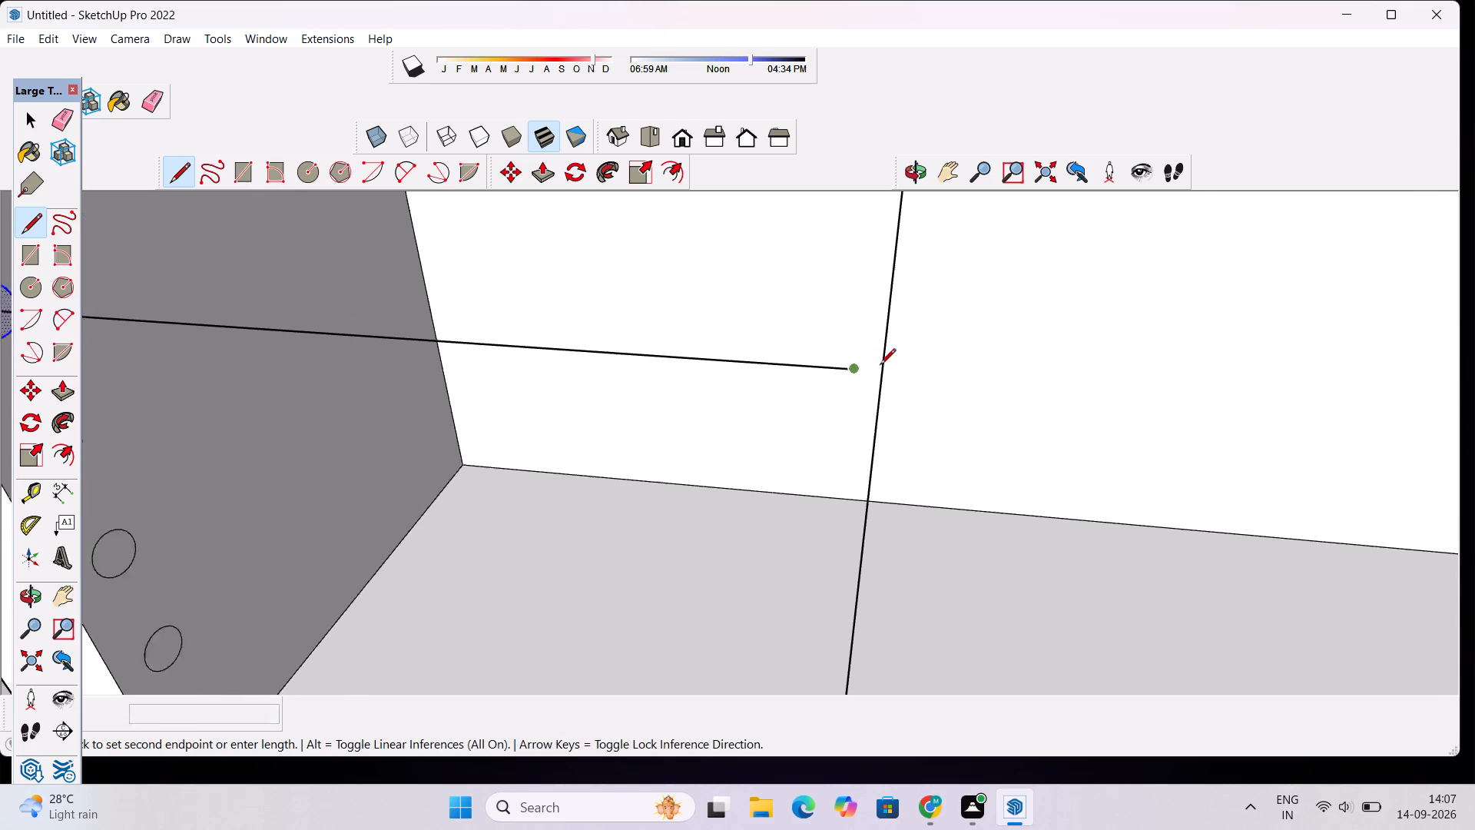
{"action": "scroll", "coordinate": [880, 366], "scroll_direction": "up", "scroll_amount": 2}
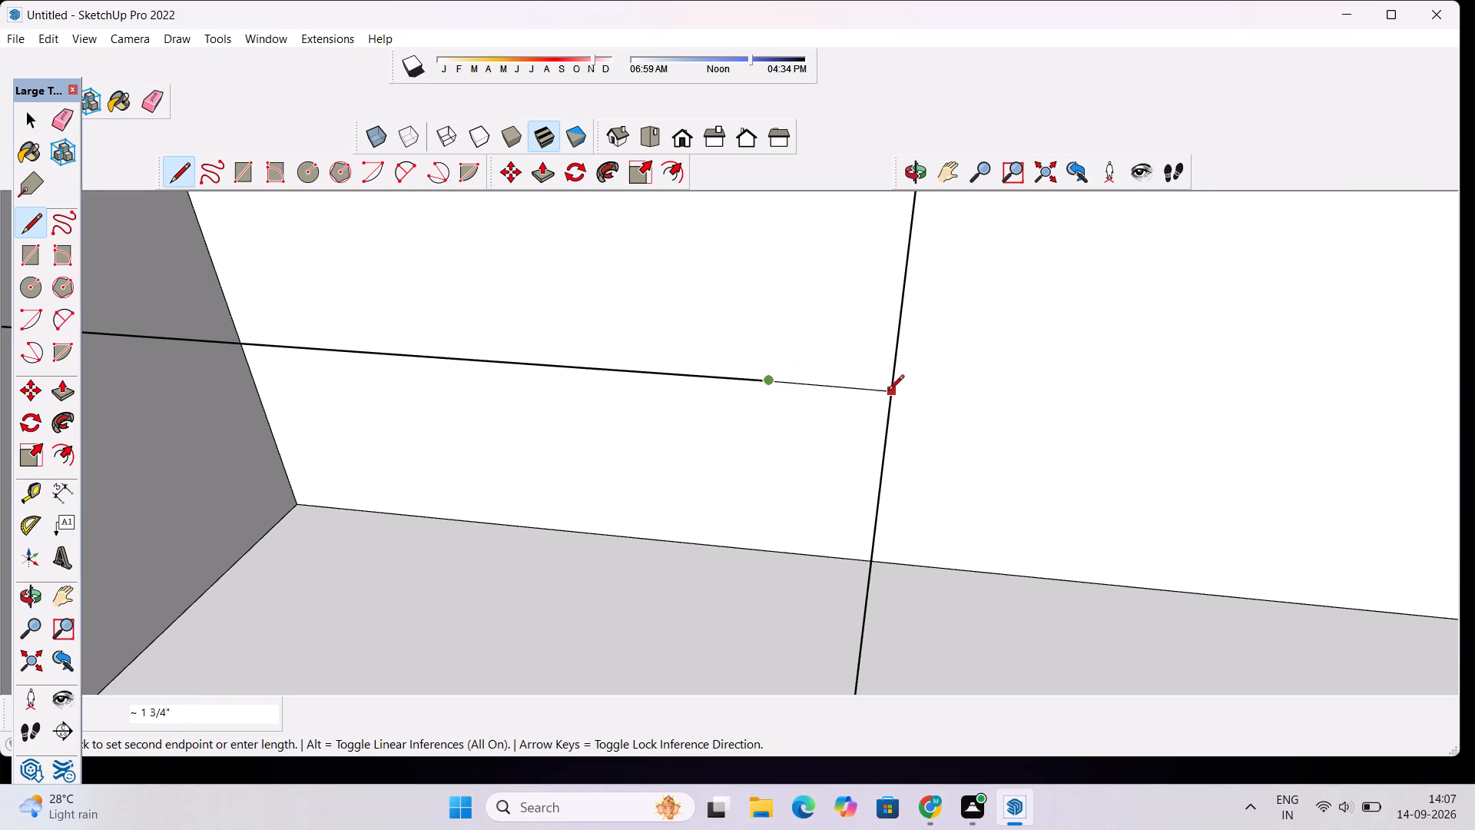
{"action": "left_click", "coordinate": [881, 389]}
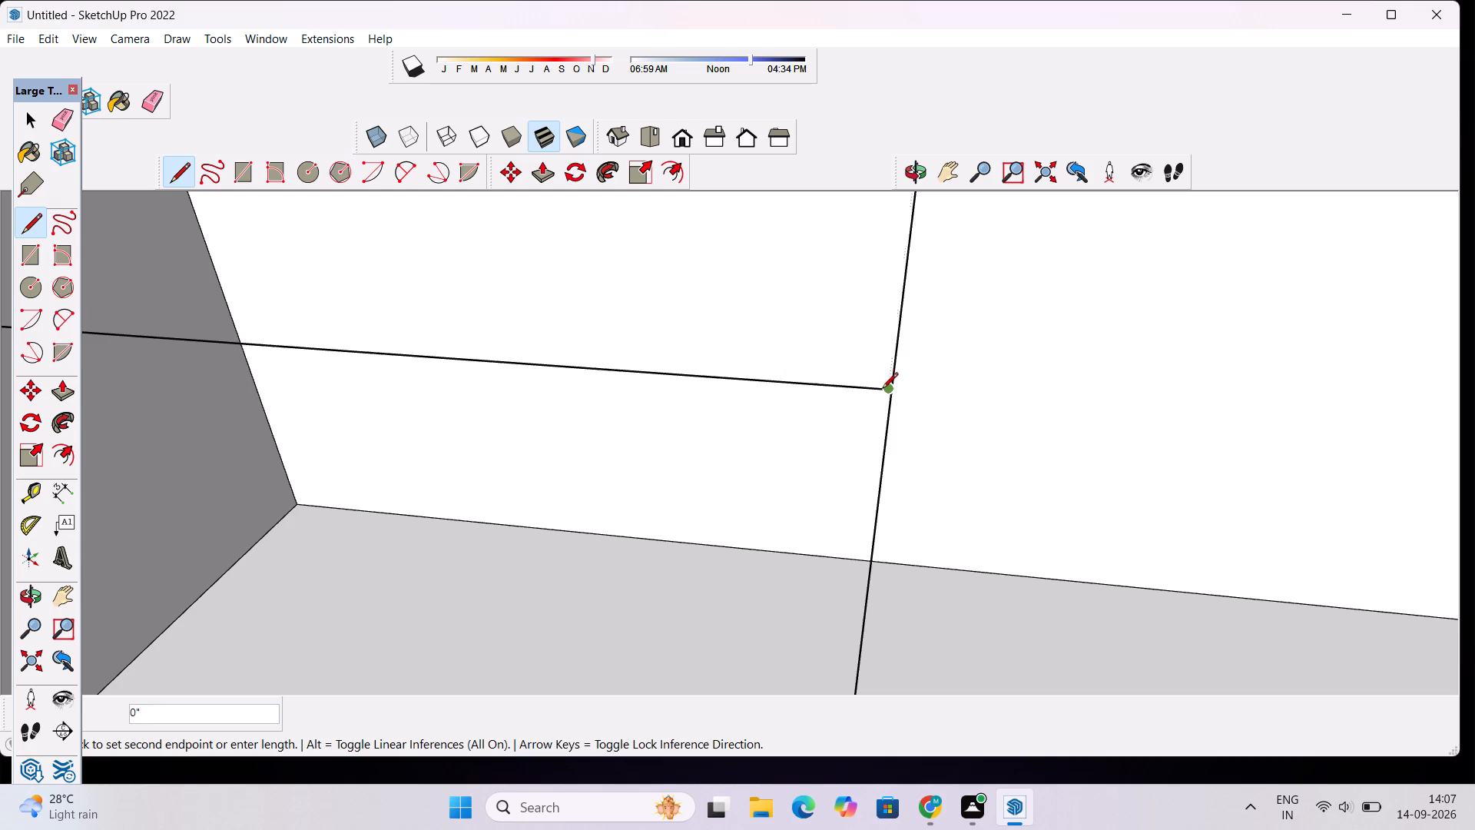
{"action": "scroll", "coordinate": [882, 397], "scroll_direction": "up", "scroll_amount": 4}
{"action": "scroll", "coordinate": [897, 393], "scroll_direction": "down", "scroll_amount": 6}
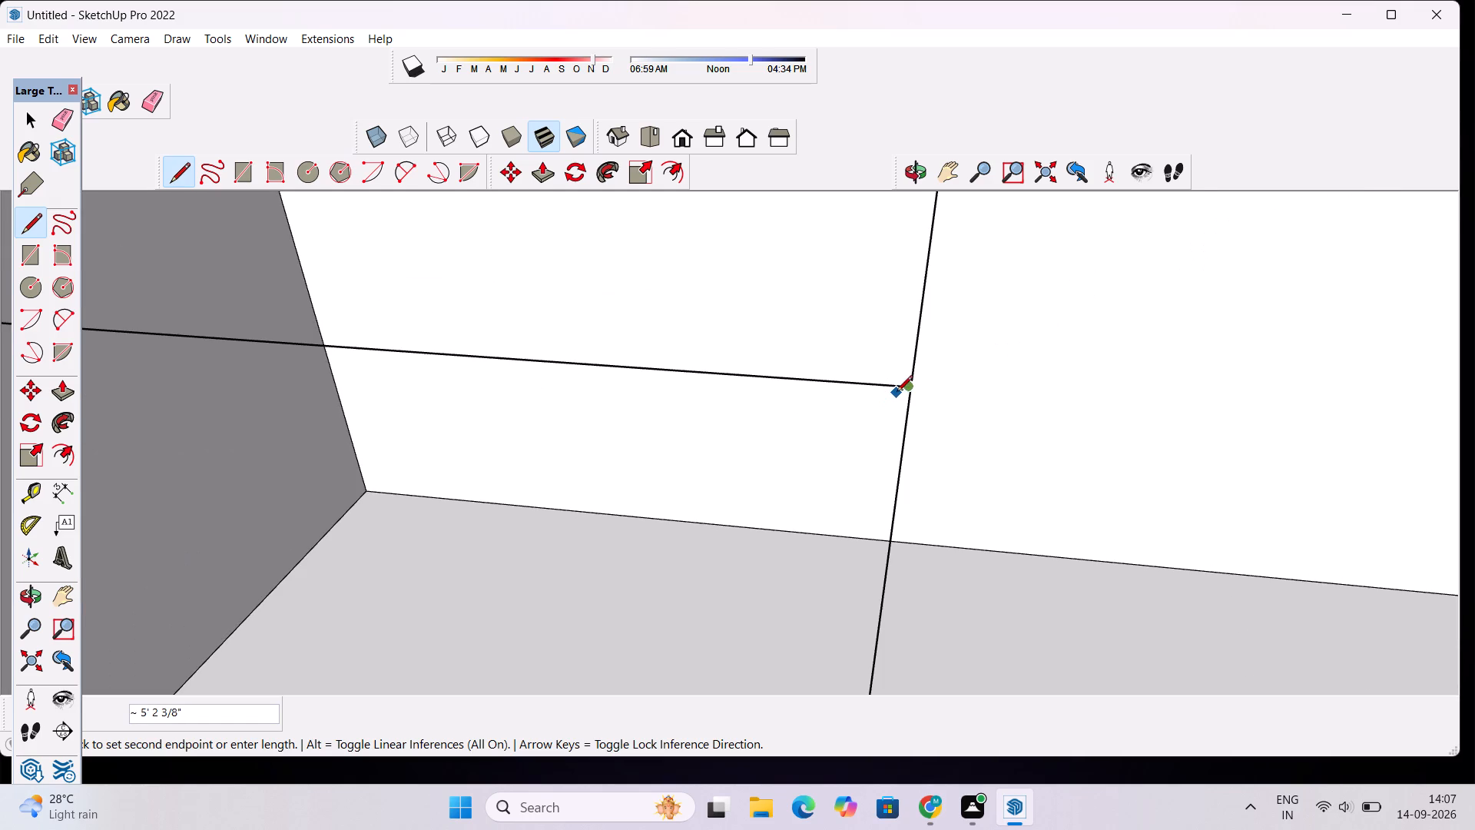
{"action": "key", "text": "space"}
Examine from several angles how the end of the horizontal line meets the vertical line.
{"action": "scroll", "coordinate": [926, 402], "scroll_direction": "up", "scroll_amount": 2}
{"action": "scroll", "coordinate": [867, 353], "scroll_direction": "up", "scroll_amount": 10}
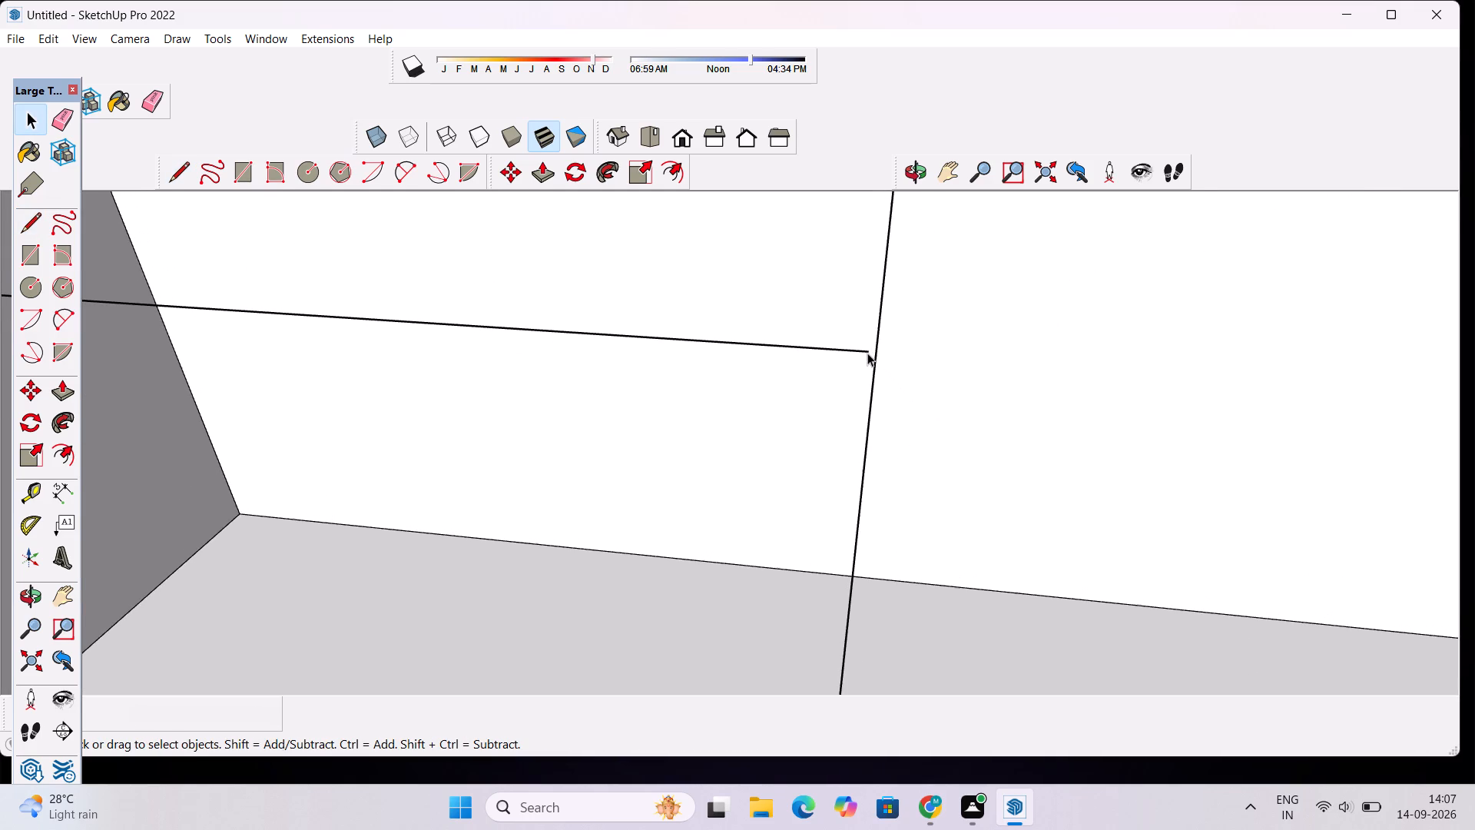
{"action": "scroll", "coordinate": [867, 353], "scroll_direction": "up", "scroll_amount": 11}
{"action": "scroll", "coordinate": [900, 349], "scroll_direction": "down", "scroll_amount": 5}
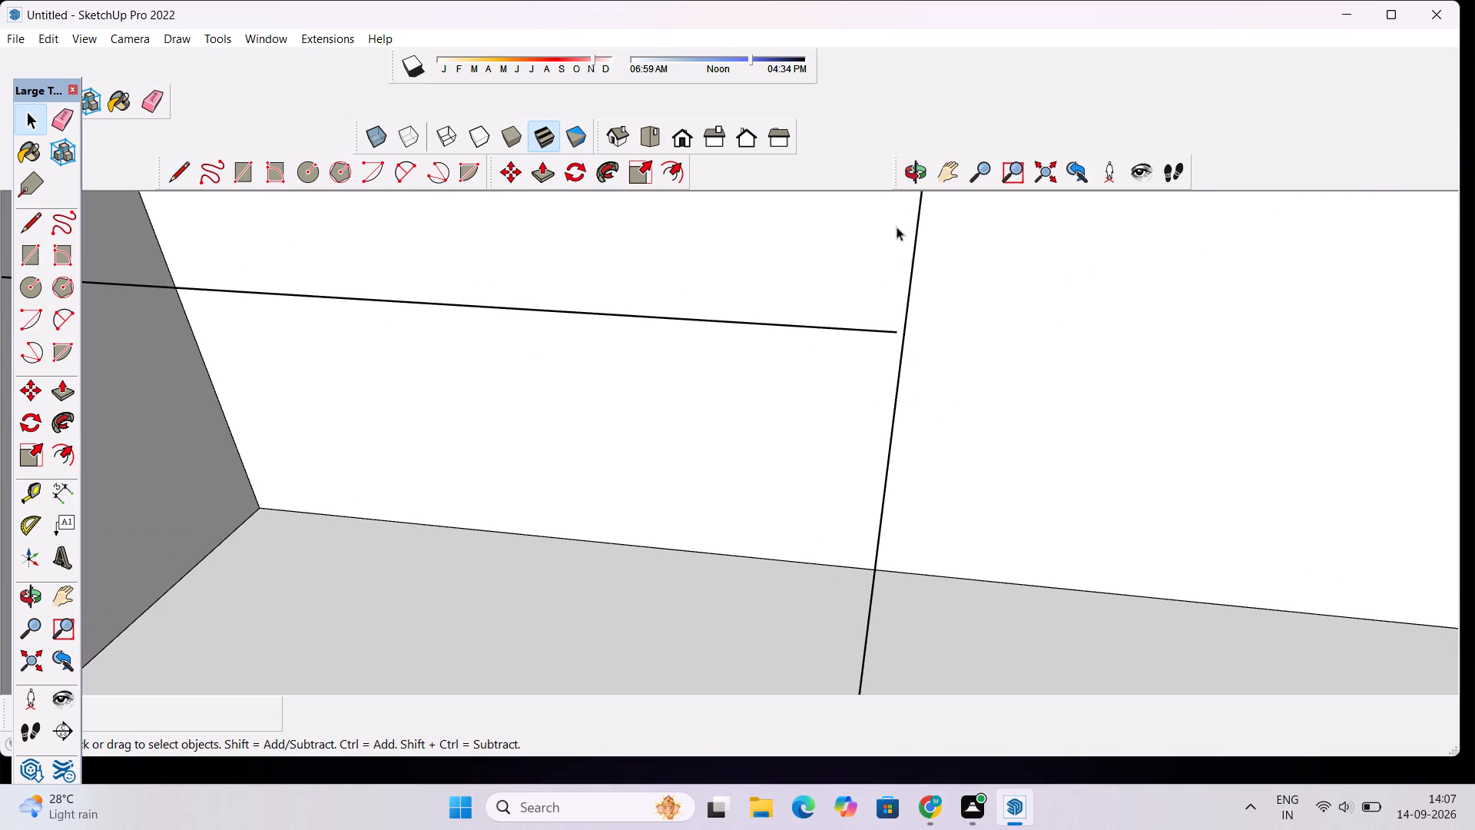
{"action": "left_click", "coordinate": [923, 173]}
{"action": "left_click_drag", "start_coordinate": [966, 309], "coordinate": [893, 290]}
{"action": "scroll", "coordinate": [898, 290], "scroll_direction": "down", "scroll_amount": 6}
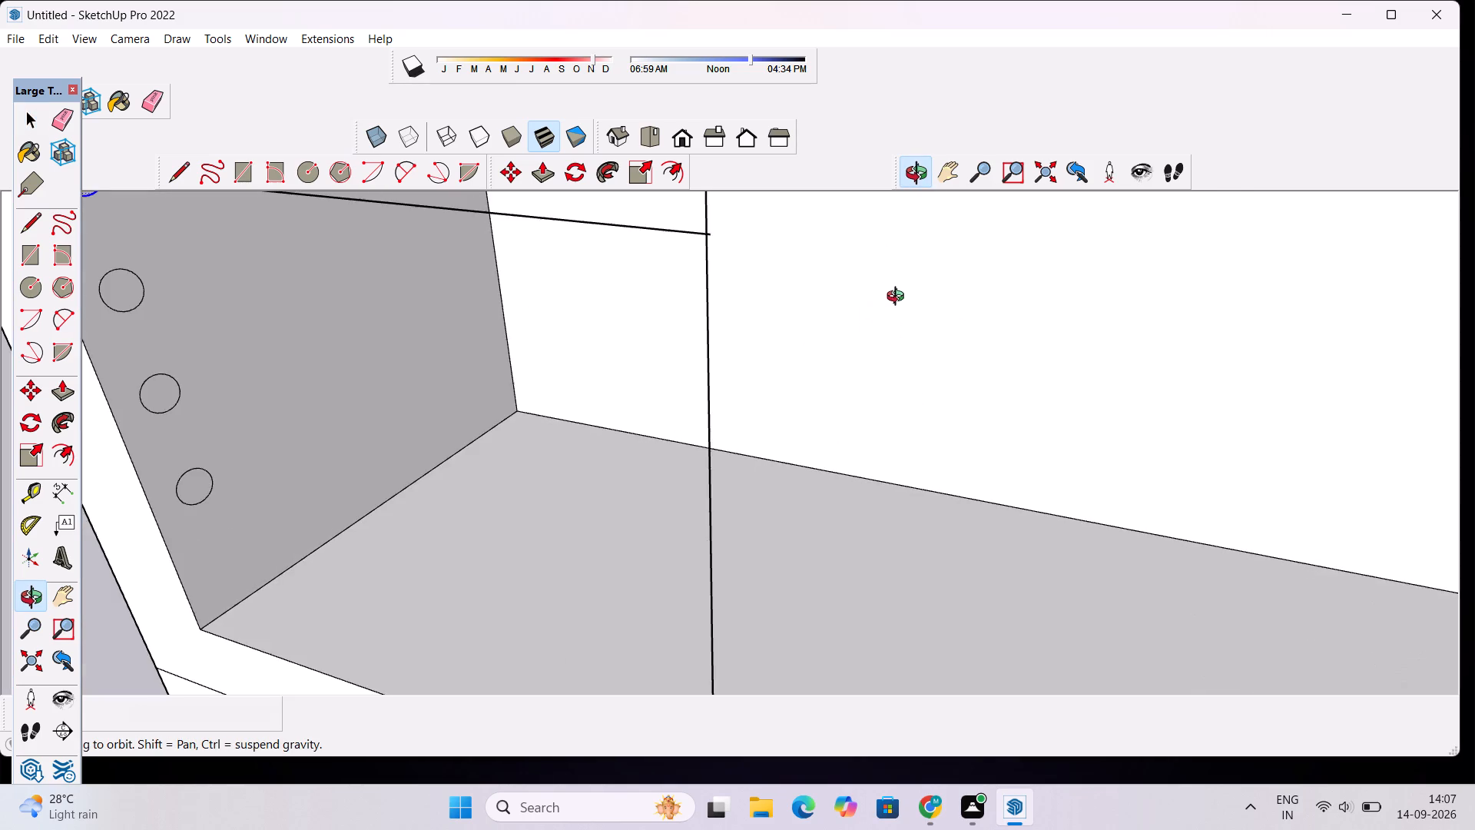
{"action": "left_click_drag", "start_coordinate": [964, 360], "coordinate": [733, 456]}
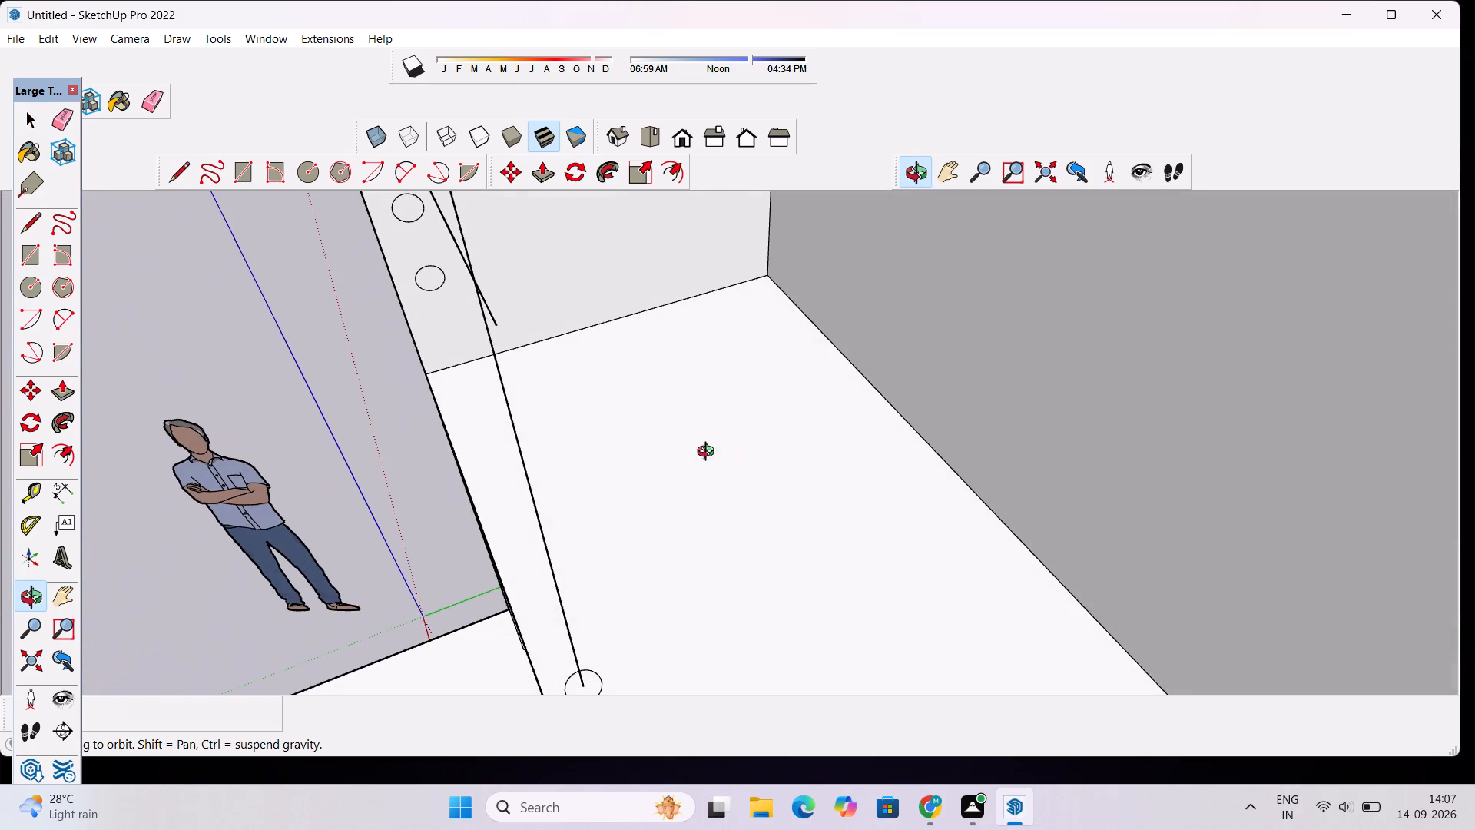
{"action": "scroll", "coordinate": [495, 370], "scroll_direction": "down", "scroll_amount": 3}
{"action": "scroll", "coordinate": [495, 370], "scroll_direction": "up", "scroll_amount": 1}
{"action": "left_click_drag", "start_coordinate": [495, 370], "coordinate": [499, 349], "text": "shift"}
{"action": "scroll", "coordinate": [499, 349], "scroll_direction": "down", "scroll_amount": 5, "text": "shift"}
{"action": "left_click_drag", "start_coordinate": [515, 326], "coordinate": [536, 387], "text": "shift"}
{"action": "scroll", "coordinate": [537, 396], "scroll_direction": "up", "scroll_amount": 4, "text": "shift"}
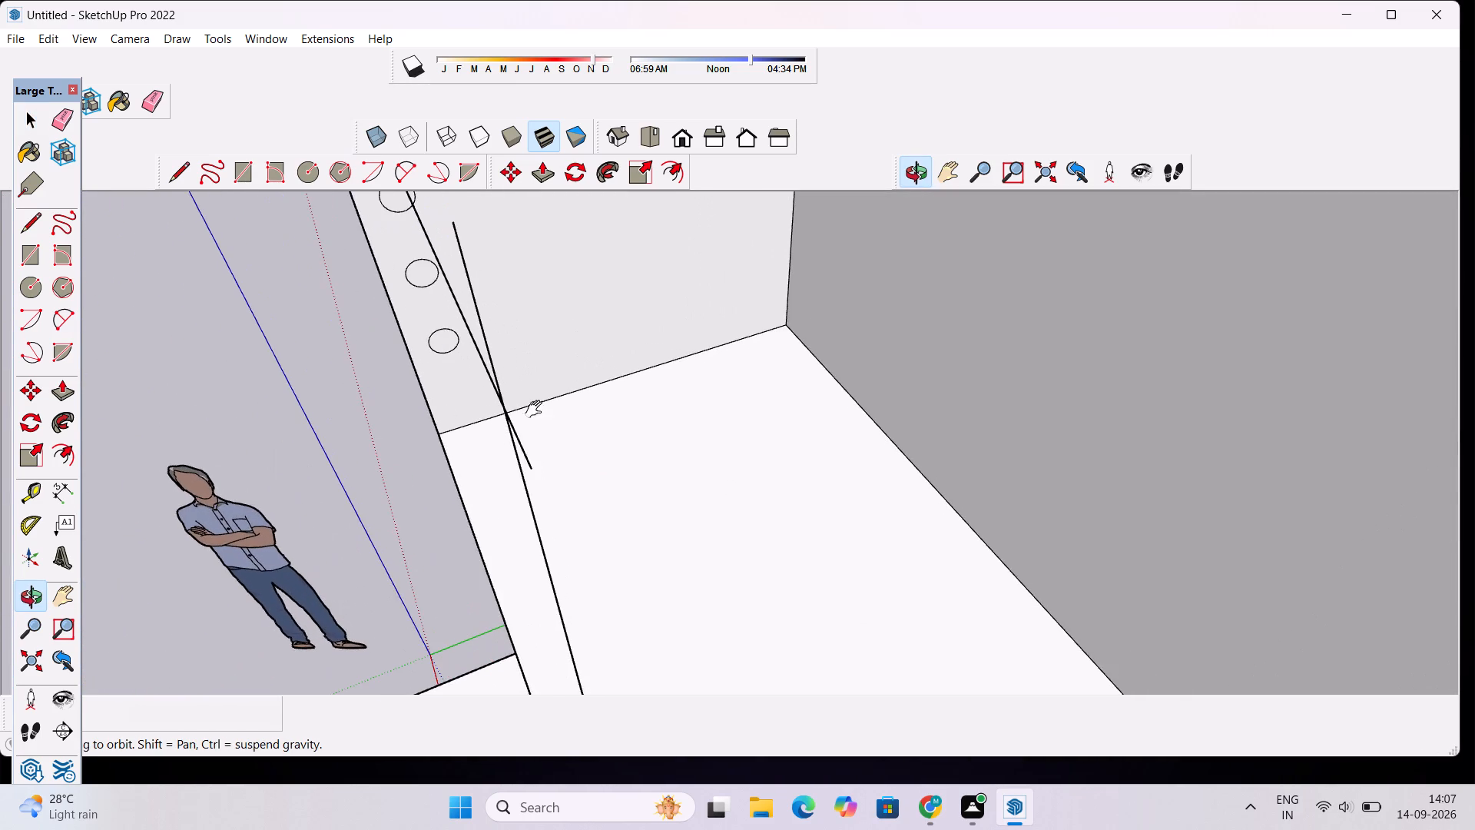
{"action": "left_click_drag", "start_coordinate": [535, 460], "coordinate": [535, 383], "text": "shift"}
{"action": "left_click_drag", "start_coordinate": [566, 455], "coordinate": [561, 466], "text": "shift"}
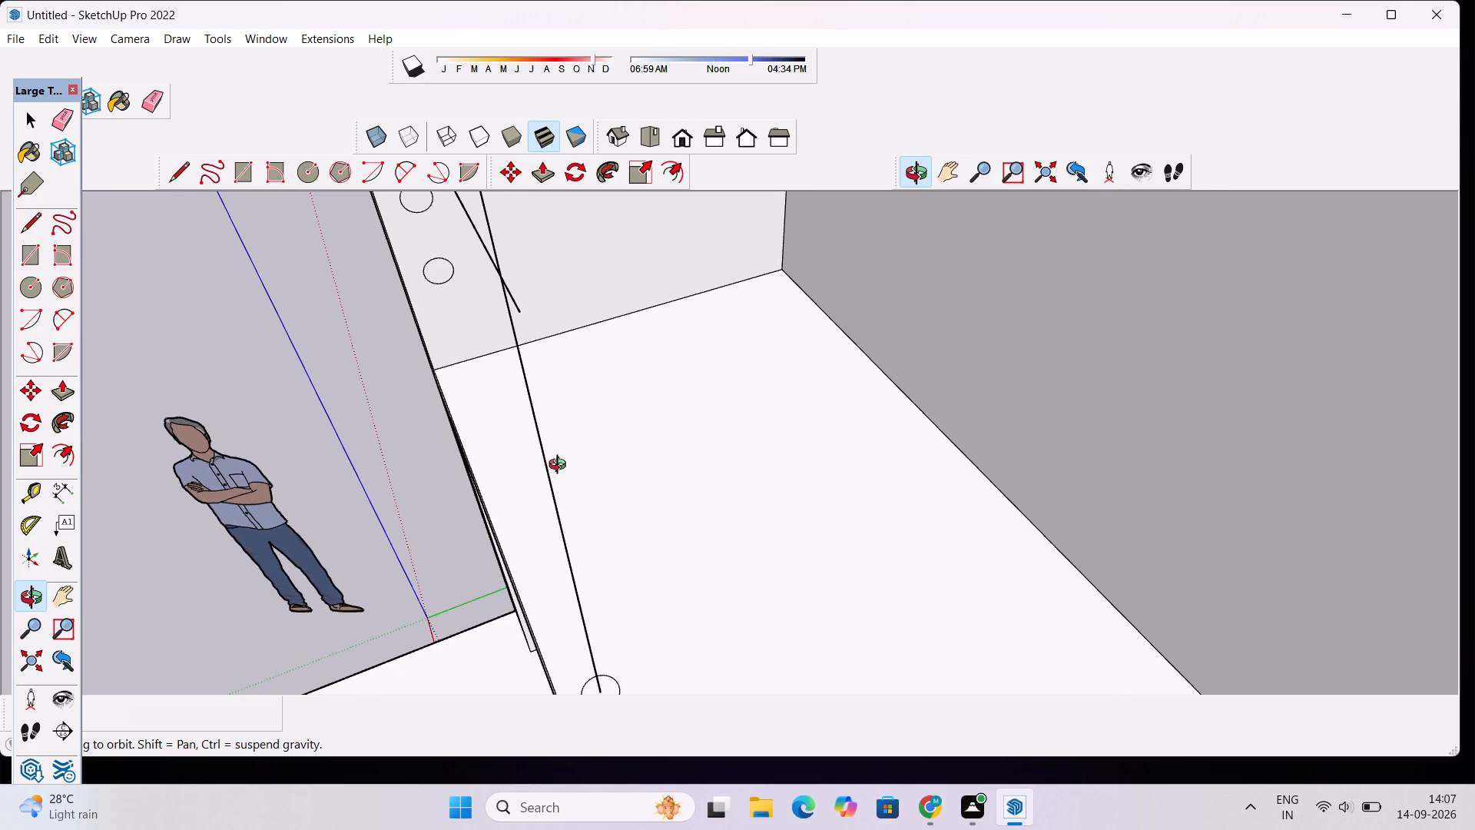
Delete the vertical line together with the slab circle at its base.
{"action": "key", "text": "space"}
{"action": "scroll", "coordinate": [543, 415], "scroll_direction": "down", "scroll_amount": 2}
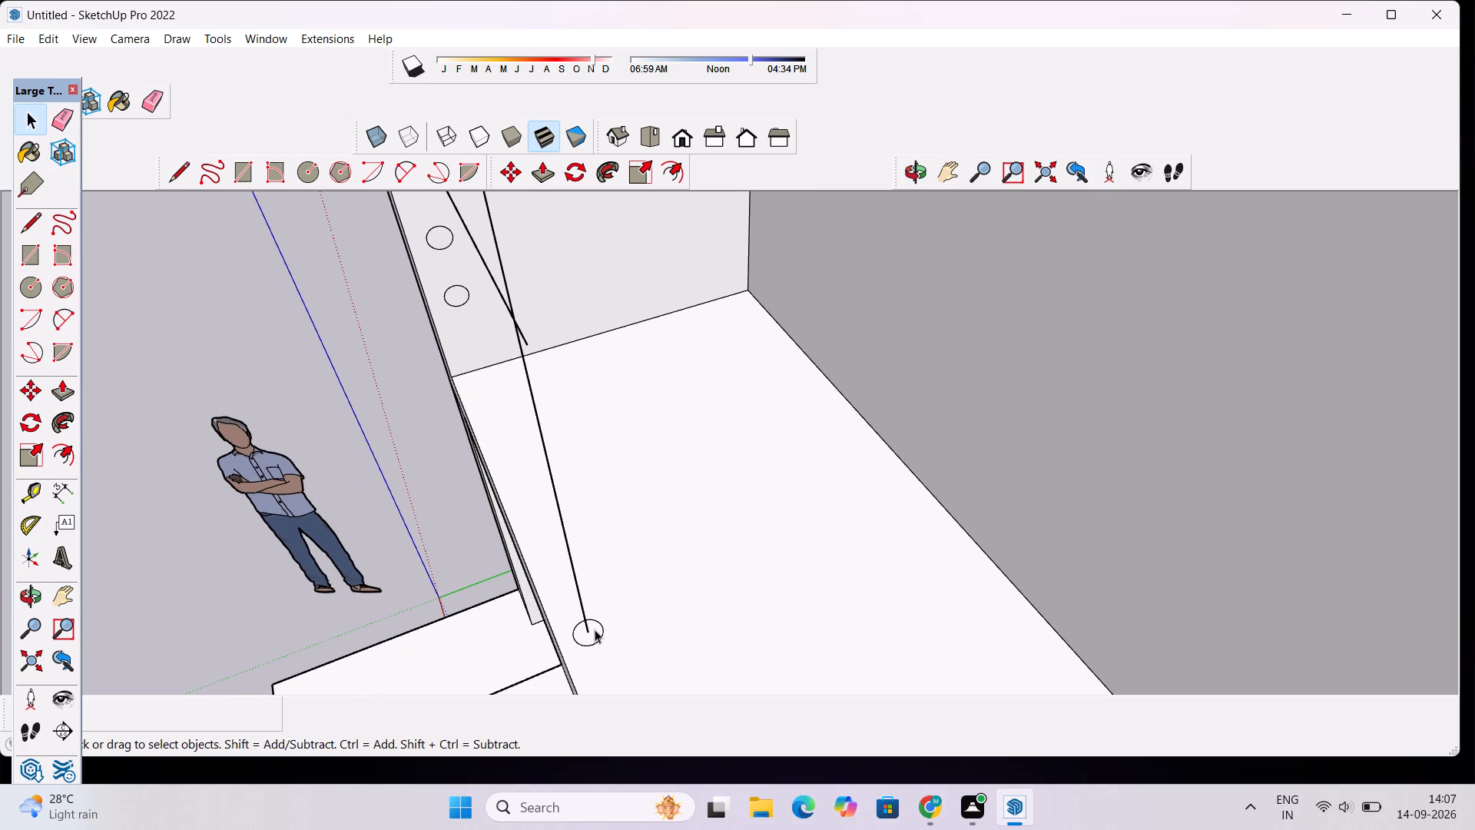
{"action": "double_click", "coordinate": [595, 629]}
{"action": "left_click", "coordinate": [579, 595], "text": "ctrl"}
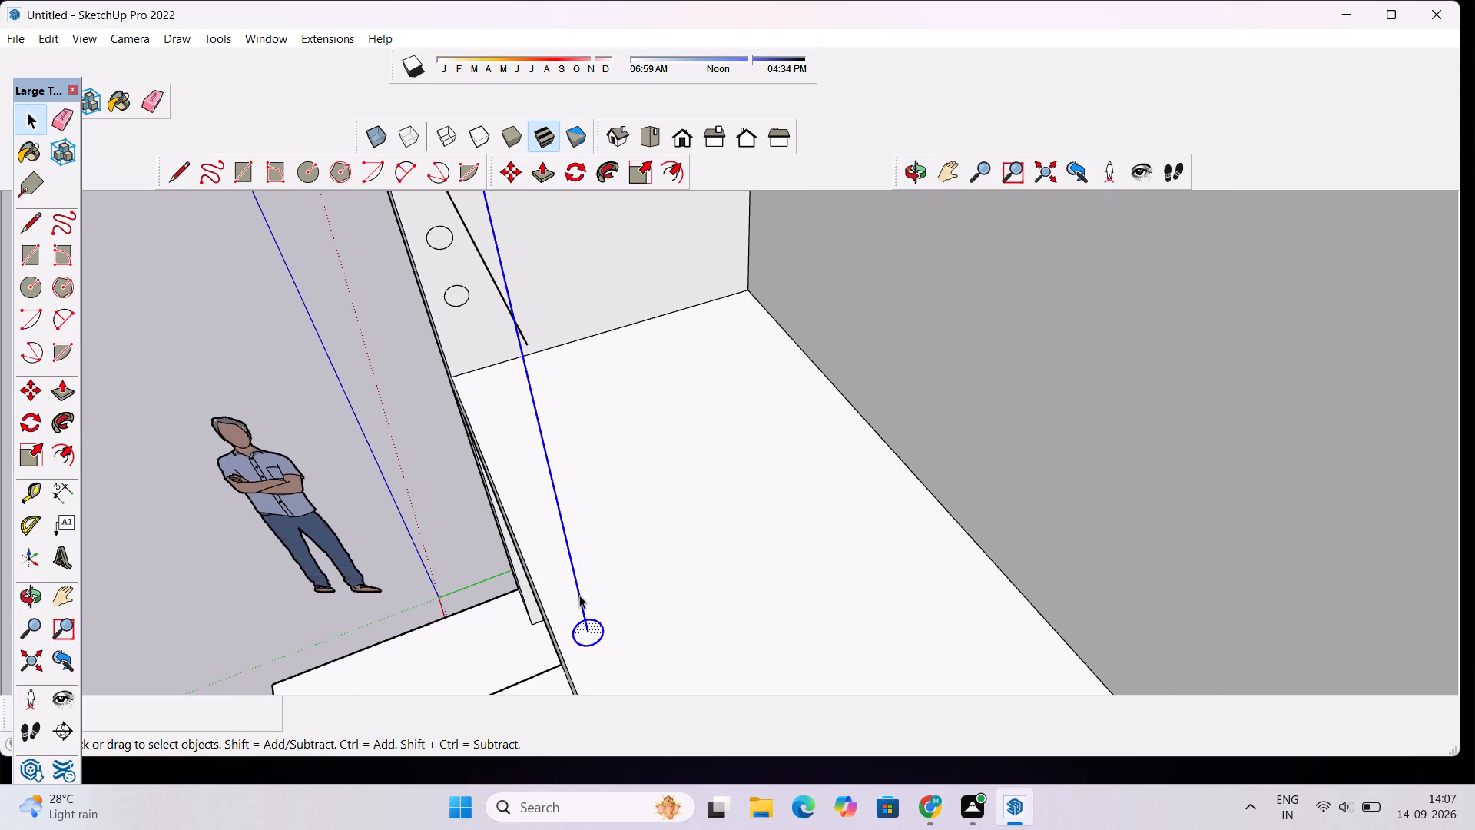
{"action": "key", "text": "m"}
{"action": "left_click", "coordinate": [585, 635]}
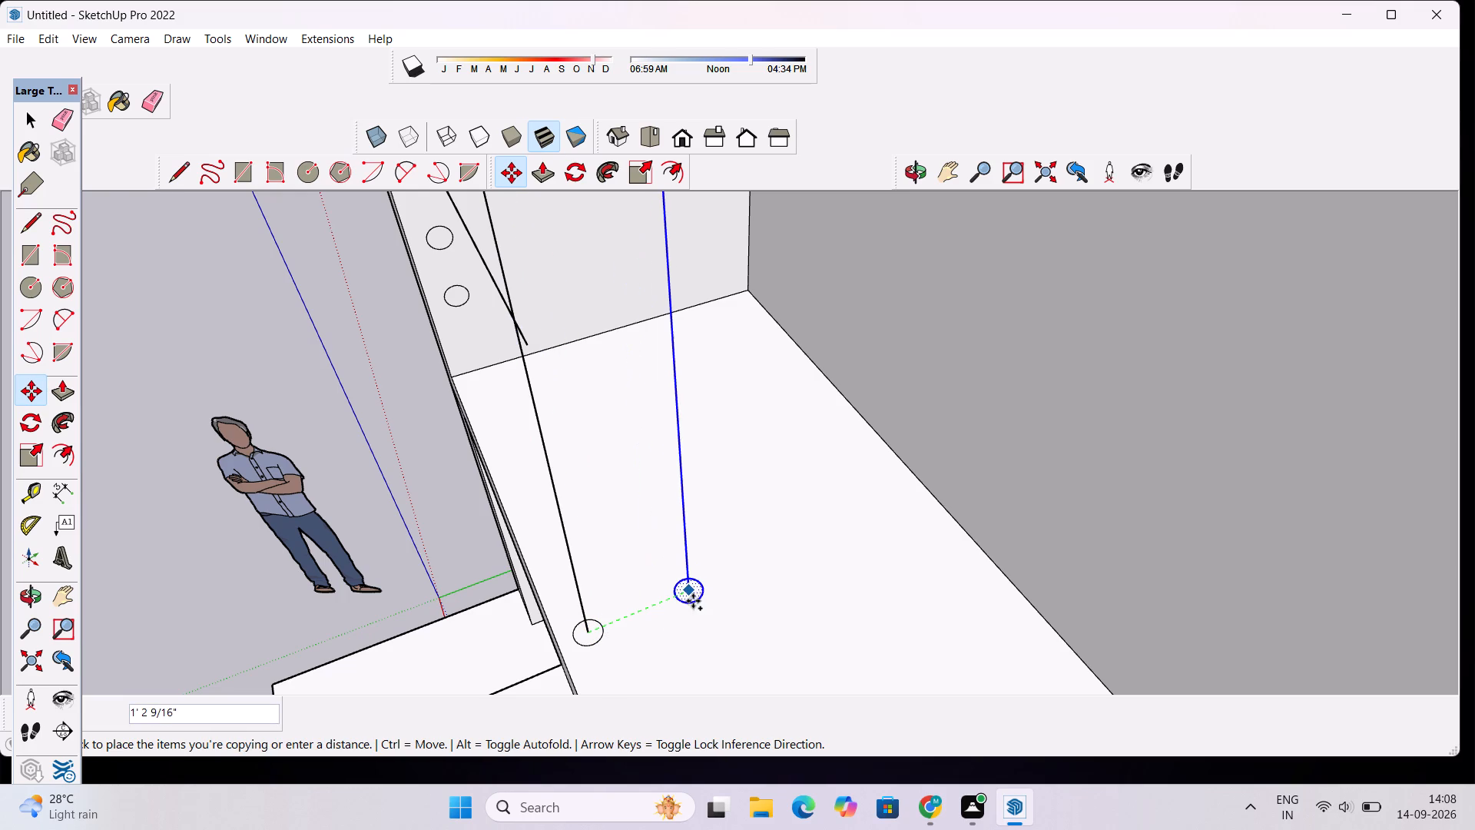
{"action": "key", "text": "space"}
{"action": "key", "text": "Delete"}
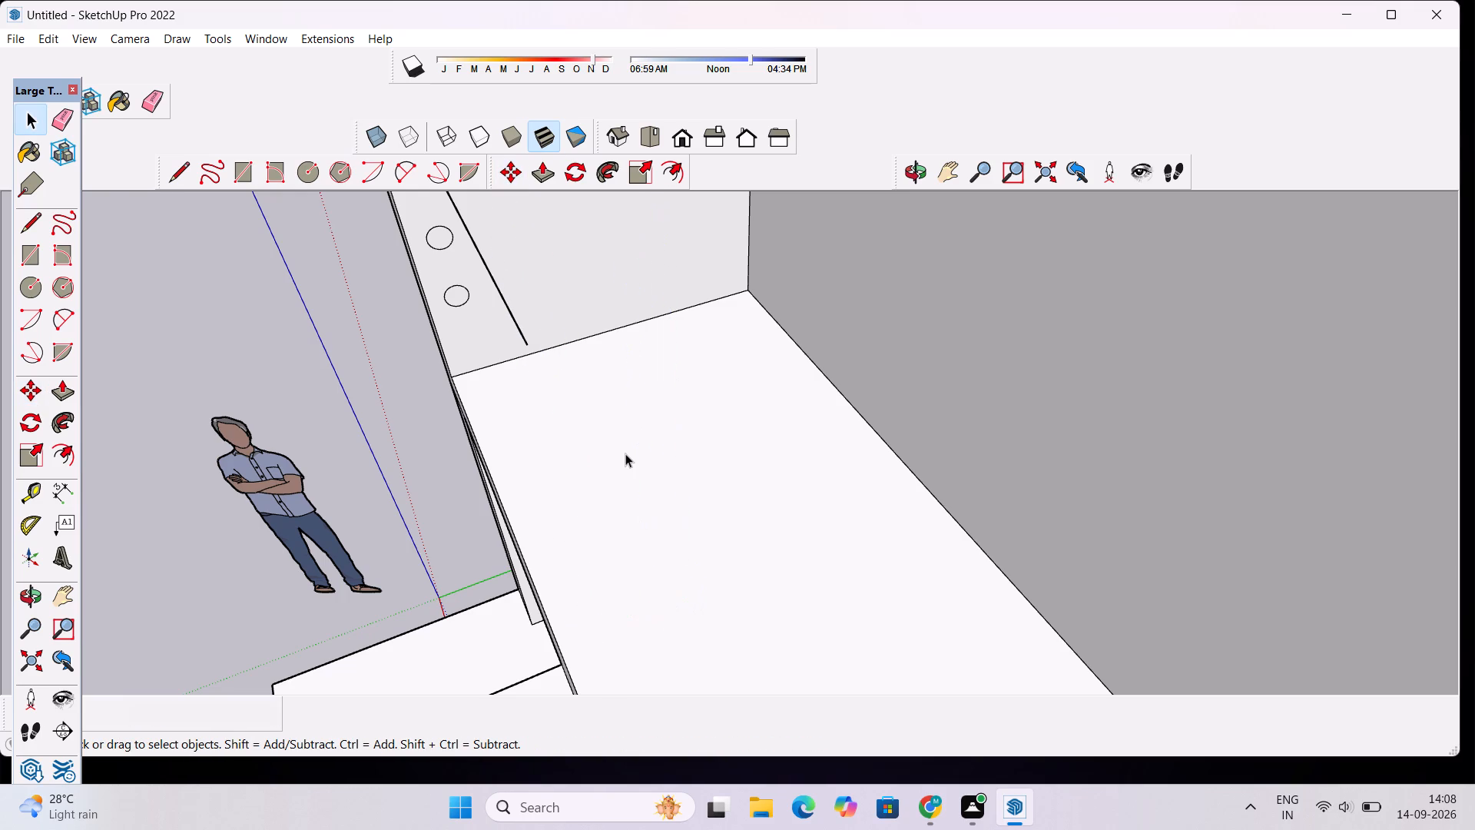
Draw a vertical line about 4' long from the free end of the top horizontal line down to the slab.
{"action": "key", "text": "l"}
{"action": "left_click", "coordinate": [528, 346]}
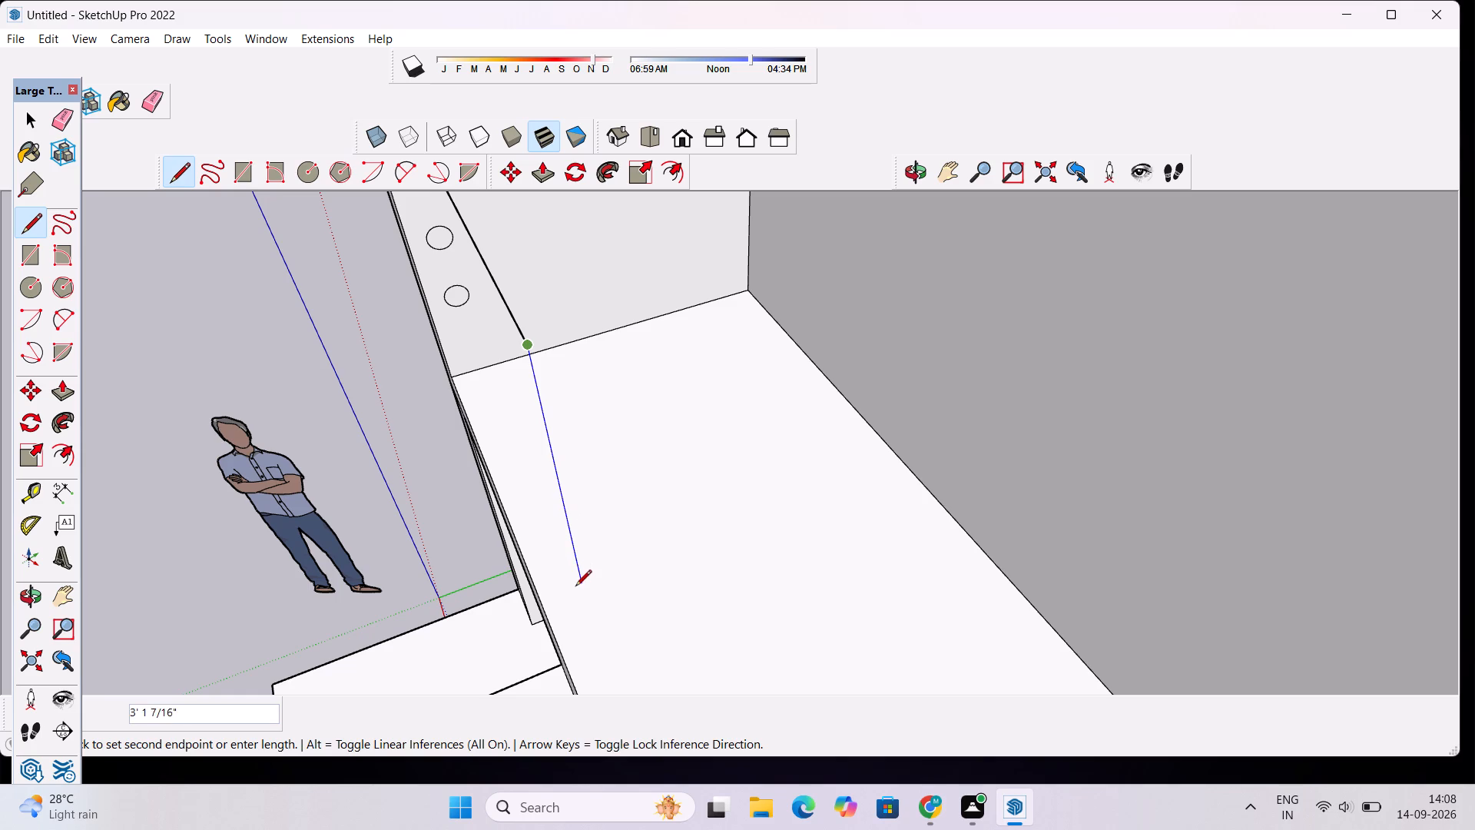
{"action": "left_click", "coordinate": [593, 634]}
Draw a circle of 2" radius on the slab, centred on the lower end of the vertical line.
{"action": "key", "text": "c"}
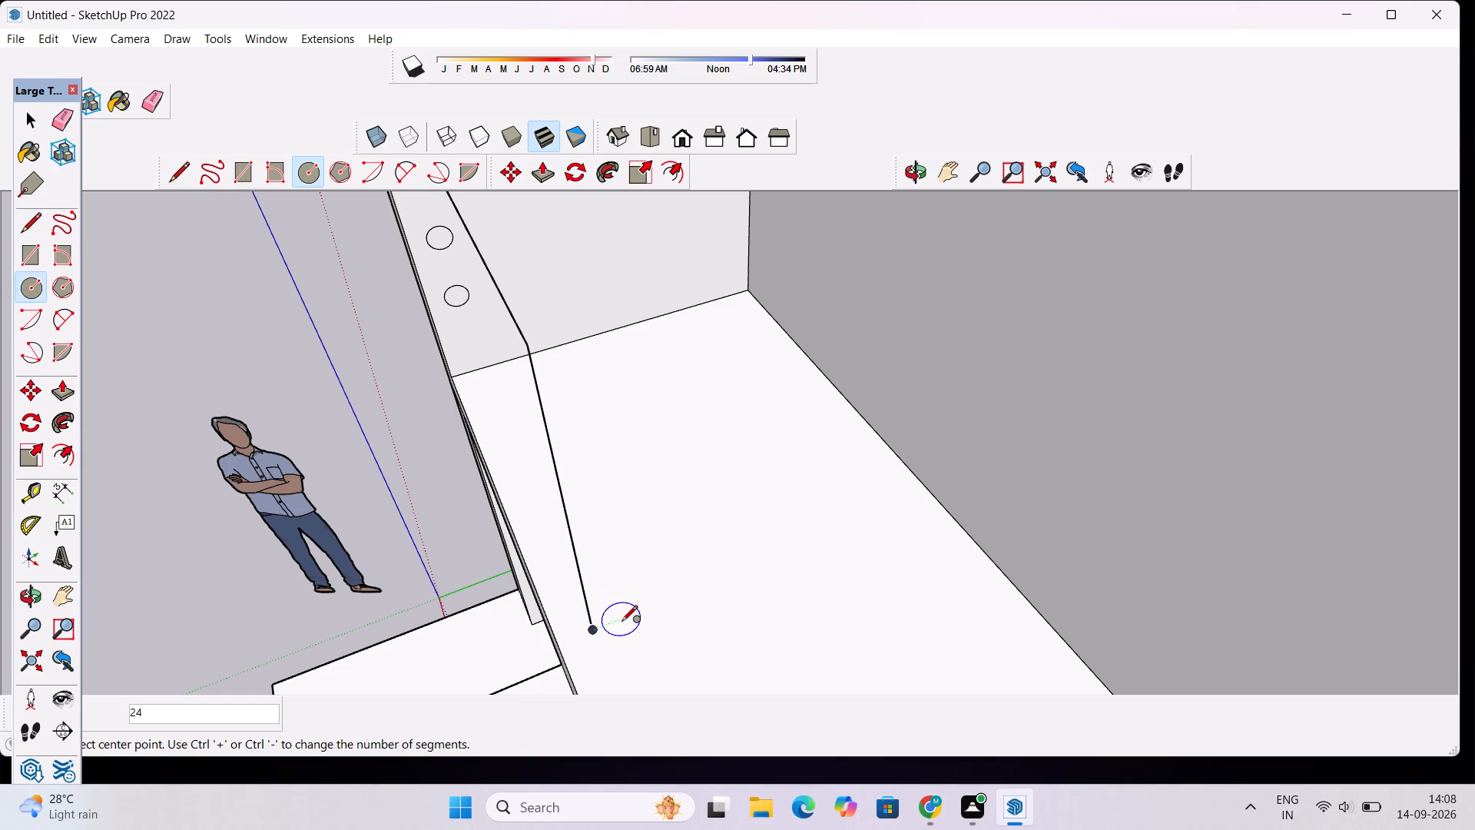
{"action": "left_click", "coordinate": [595, 631]}
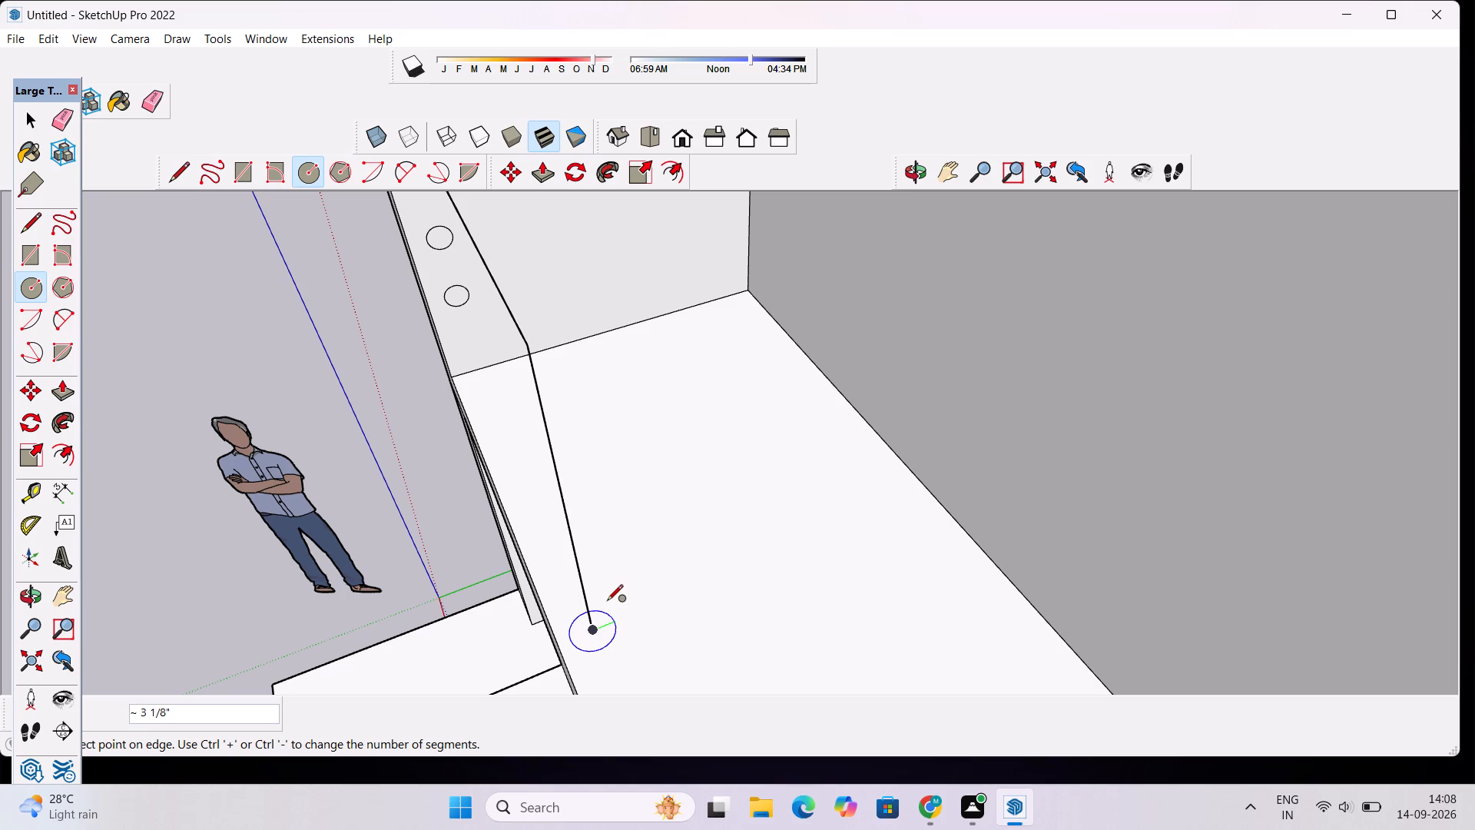
{"action": "type", "text": "2\""}
{"action": "key", "text": "Return"}
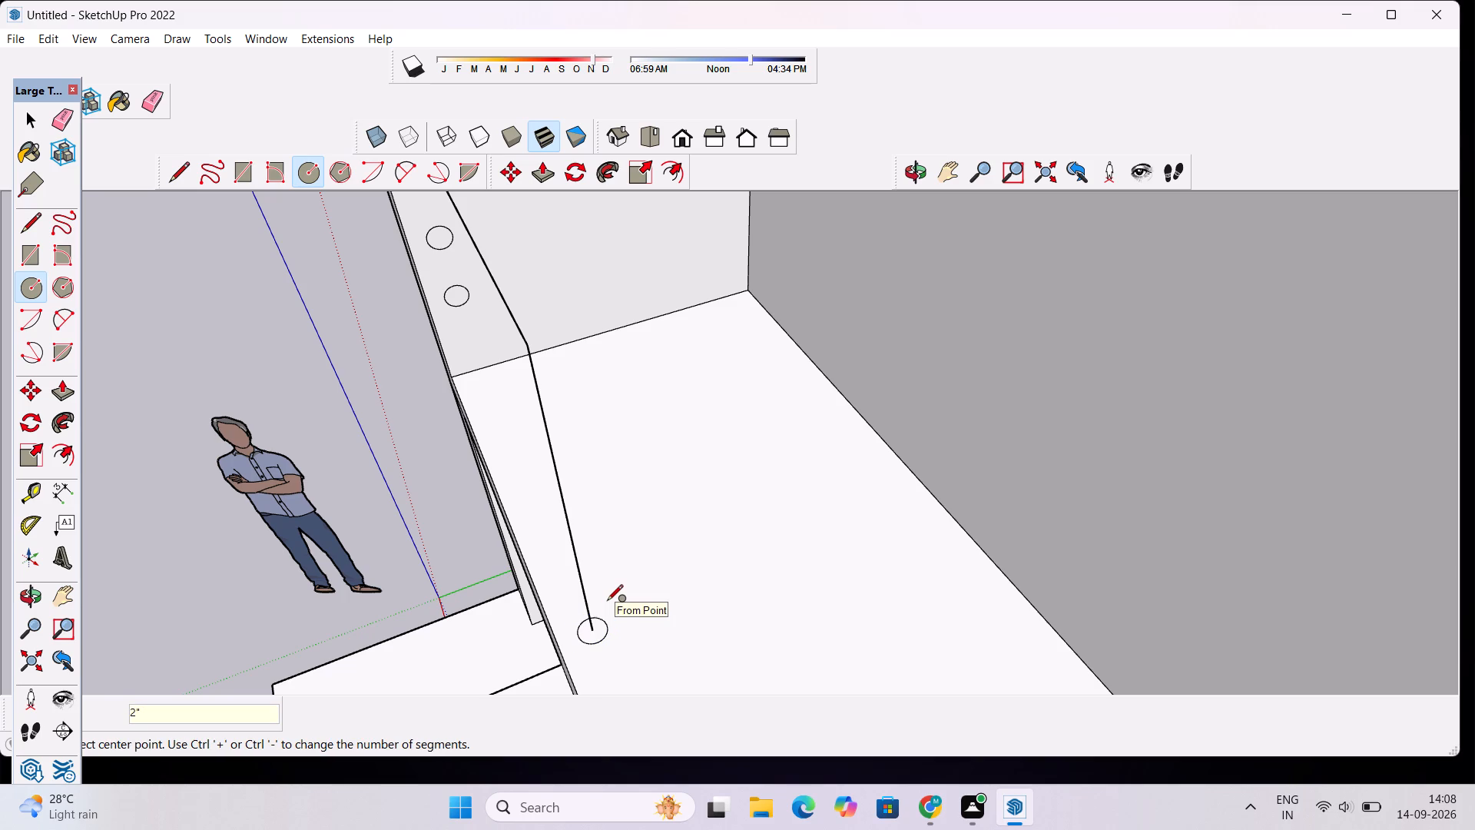
Draw a horizontal line from the centre of the side wall's second circle from the top to the vertical line.
{"action": "left_click", "coordinate": [917, 172]}
{"action": "left_click_drag", "start_coordinate": [484, 490], "coordinate": [676, 381]}
{"action": "scroll", "coordinate": [712, 349], "scroll_direction": "down", "scroll_amount": 5}
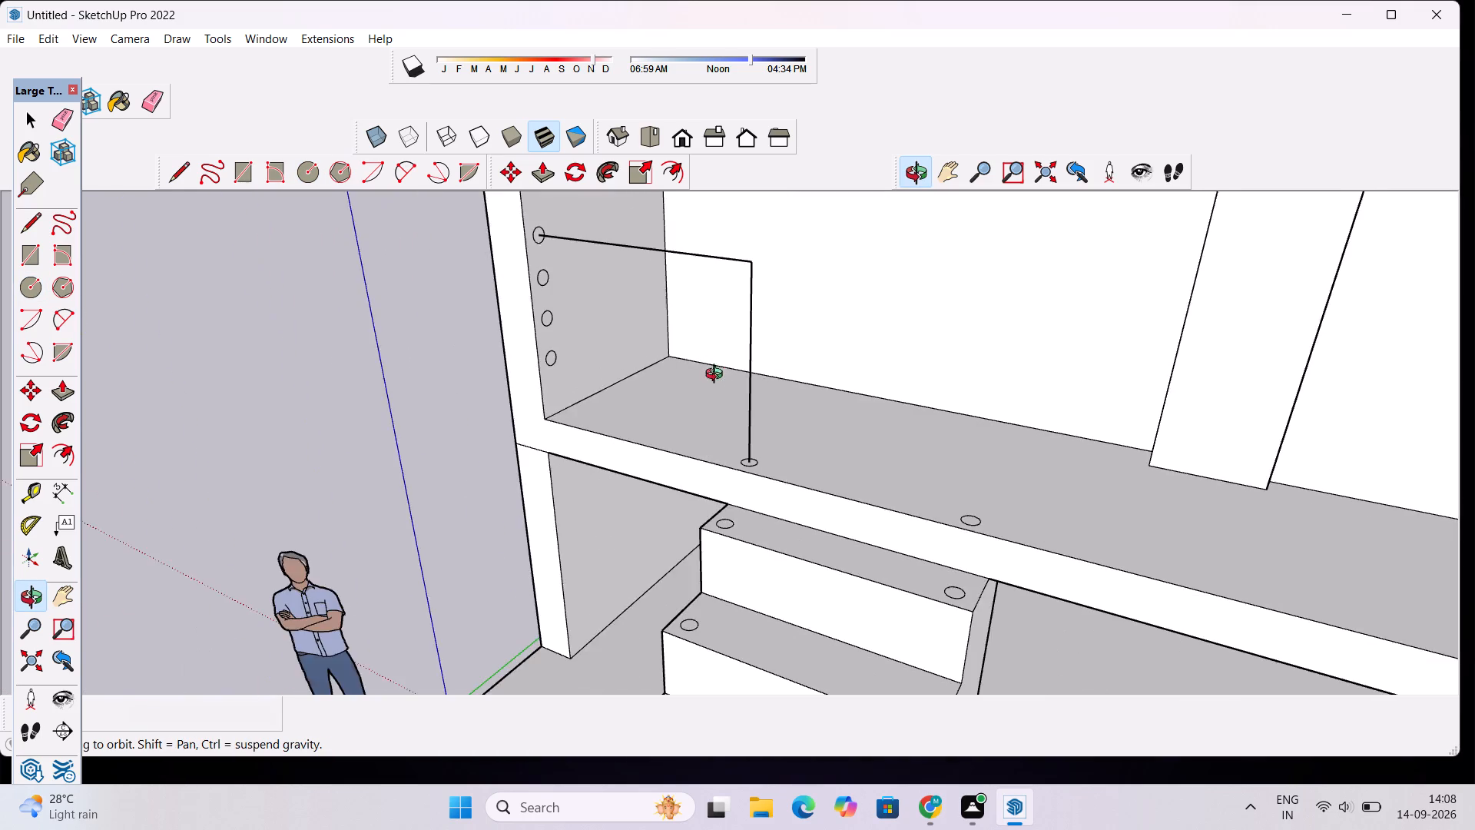
{"action": "left_click_drag", "start_coordinate": [630, 456], "coordinate": [759, 370]}
{"action": "scroll", "coordinate": [628, 333], "scroll_direction": "up", "scroll_amount": 3}
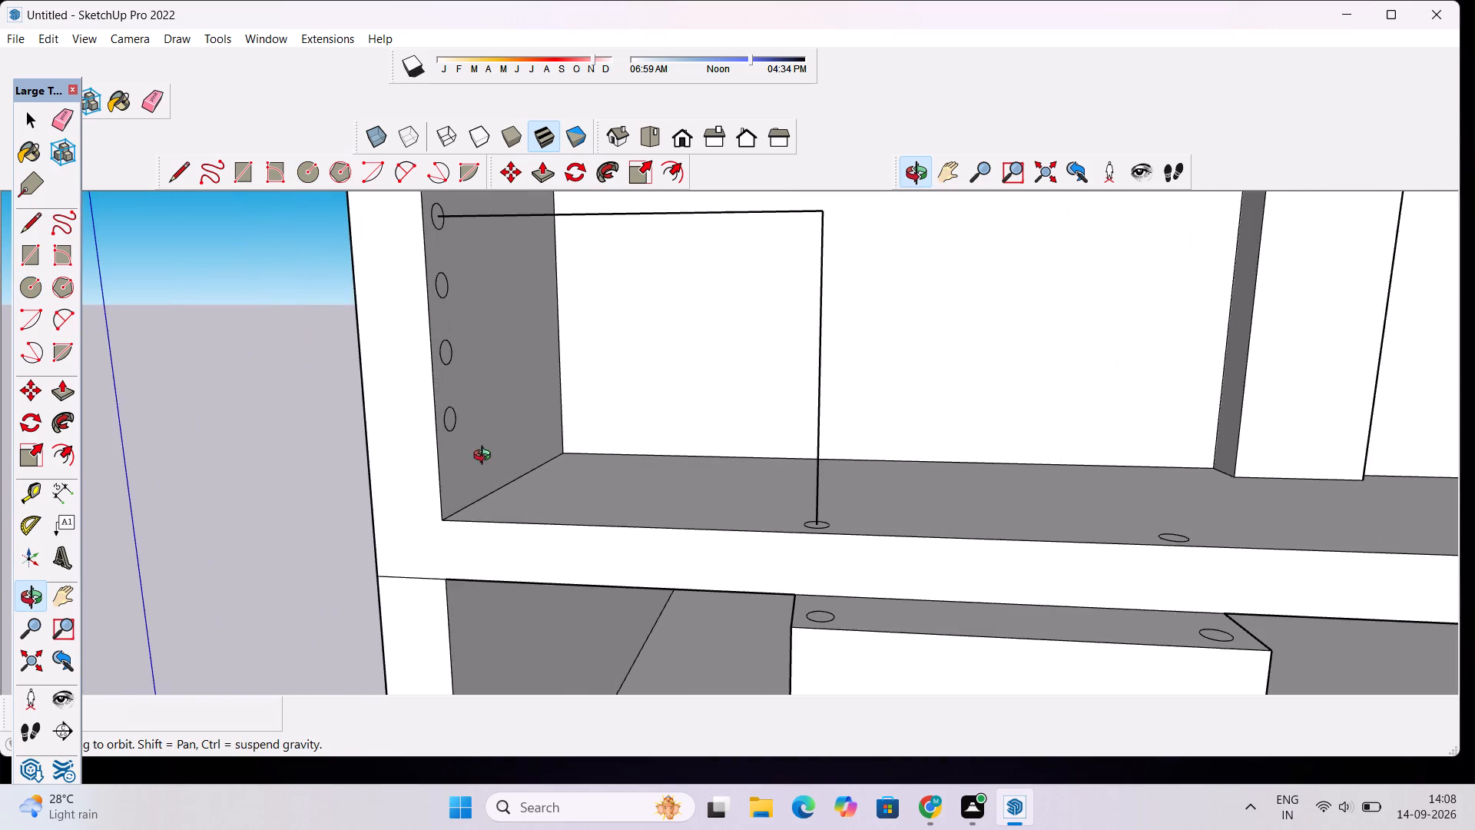
{"action": "left_click_drag", "start_coordinate": [495, 486], "coordinate": [532, 520]}
{"action": "left_click_drag", "start_coordinate": [685, 431], "coordinate": [576, 483]}
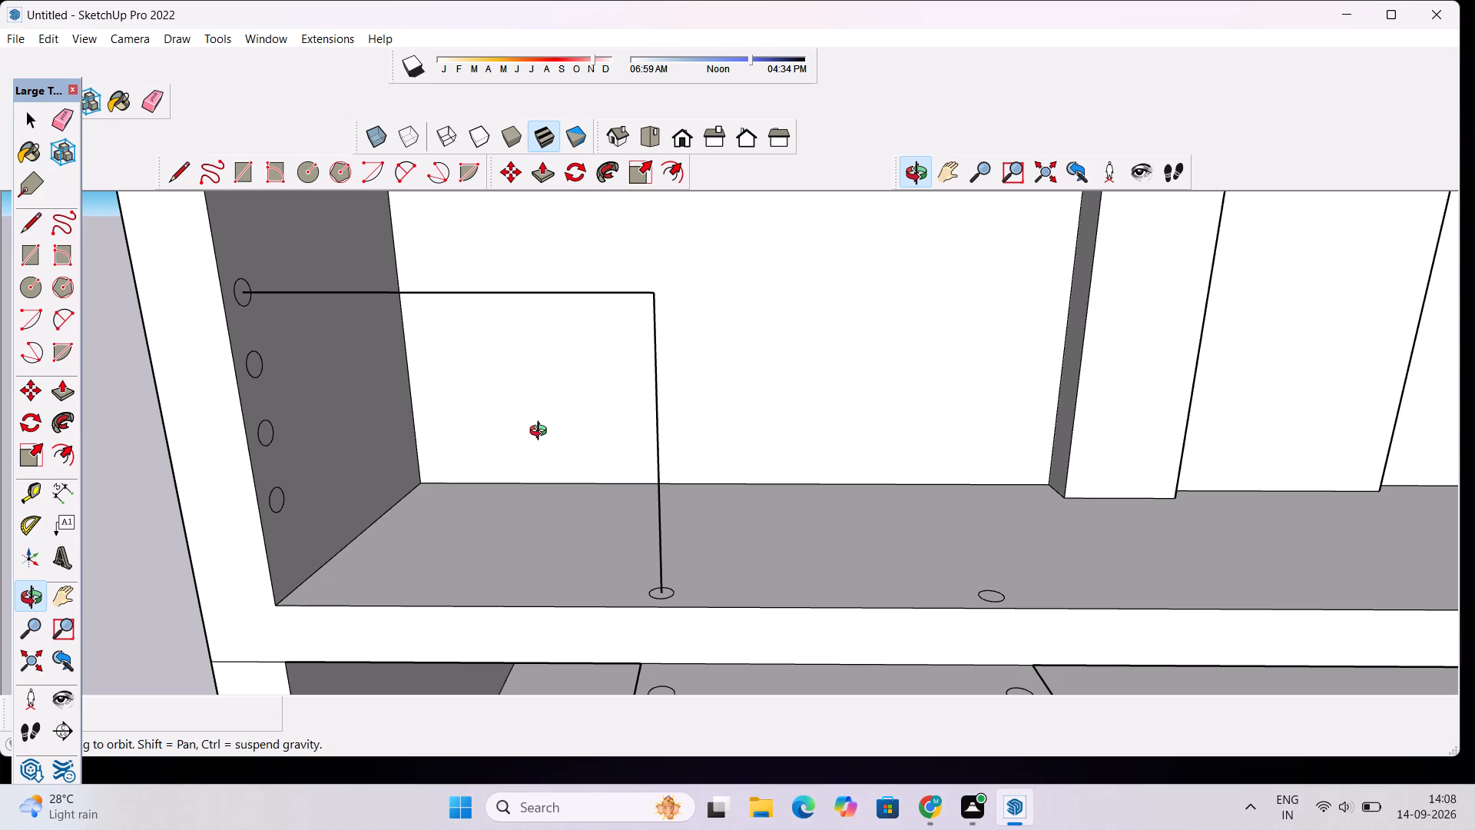
{"action": "key", "text": "space"}
{"action": "key", "text": "l"}
{"action": "scroll", "coordinate": [301, 381], "scroll_direction": "up", "scroll_amount": 5}
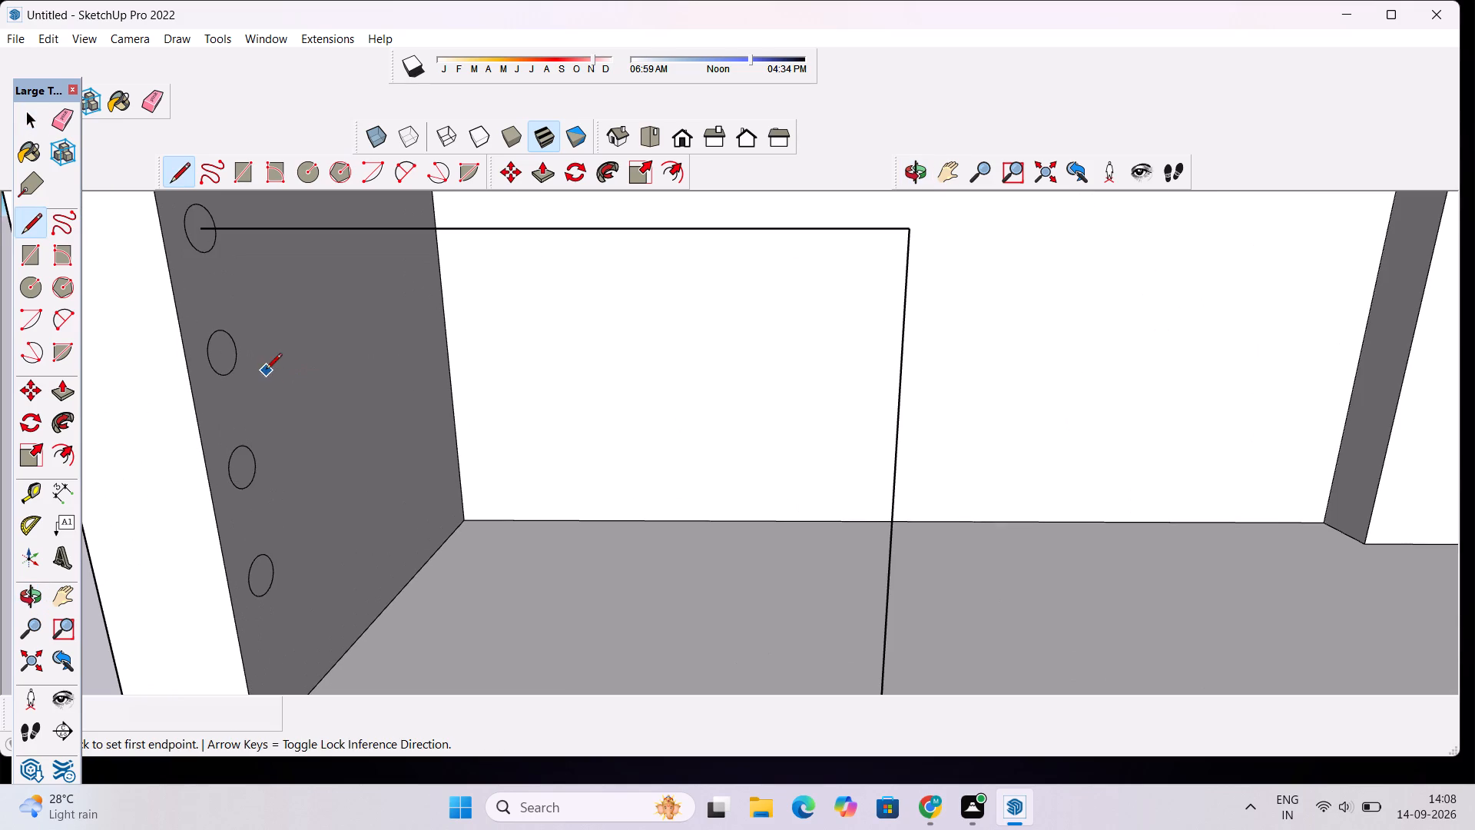
{"action": "left_click", "coordinate": [221, 357]}
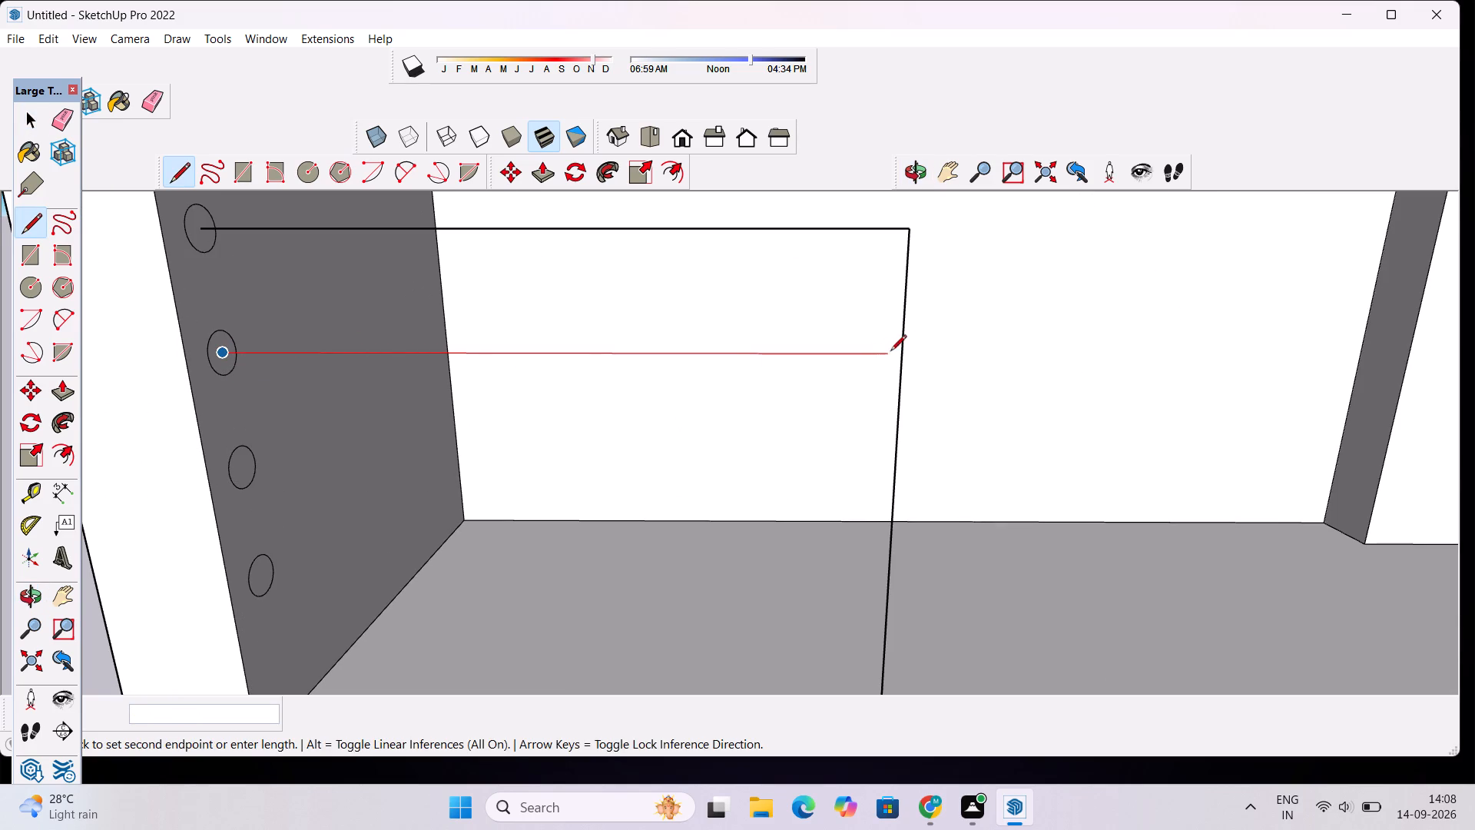
{"action": "left_click", "coordinate": [900, 354]}
{"action": "scroll", "coordinate": [797, 289], "scroll_direction": "down", "scroll_amount": 6}
{"action": "key", "text": "space"}
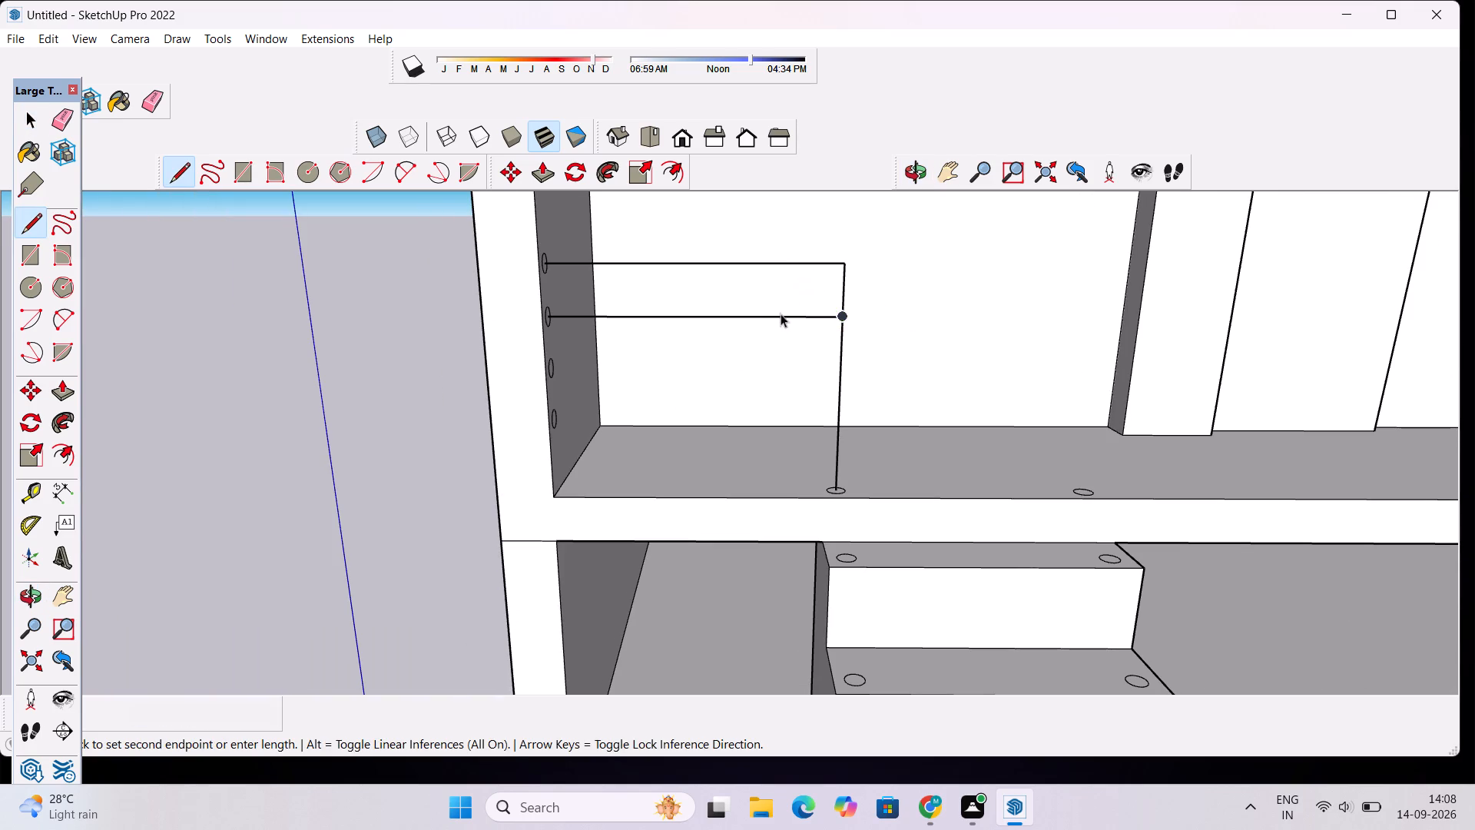
Draw a horizontal line about 5' long from the centre of the side wall's third circle from the top to the vertical line.
{"action": "key", "text": "l"}
{"action": "scroll", "coordinate": [606, 465], "scroll_direction": "up", "scroll_amount": 4}
{"action": "scroll", "coordinate": [585, 402], "scroll_direction": "up", "scroll_amount": 3}
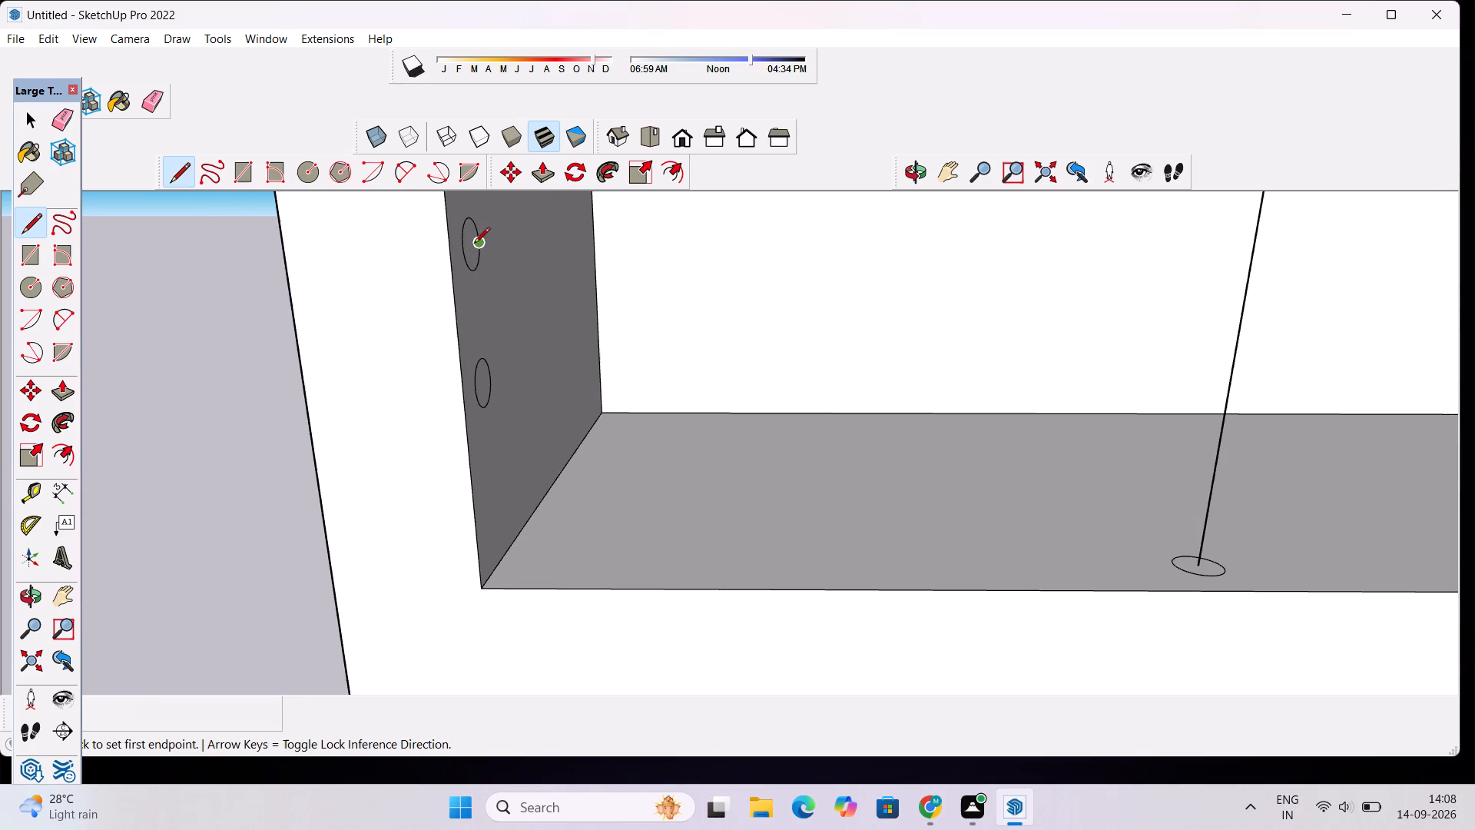
{"action": "left_click", "coordinate": [470, 244]}
{"action": "scroll", "coordinate": [591, 244], "scroll_direction": "down", "scroll_amount": 7}
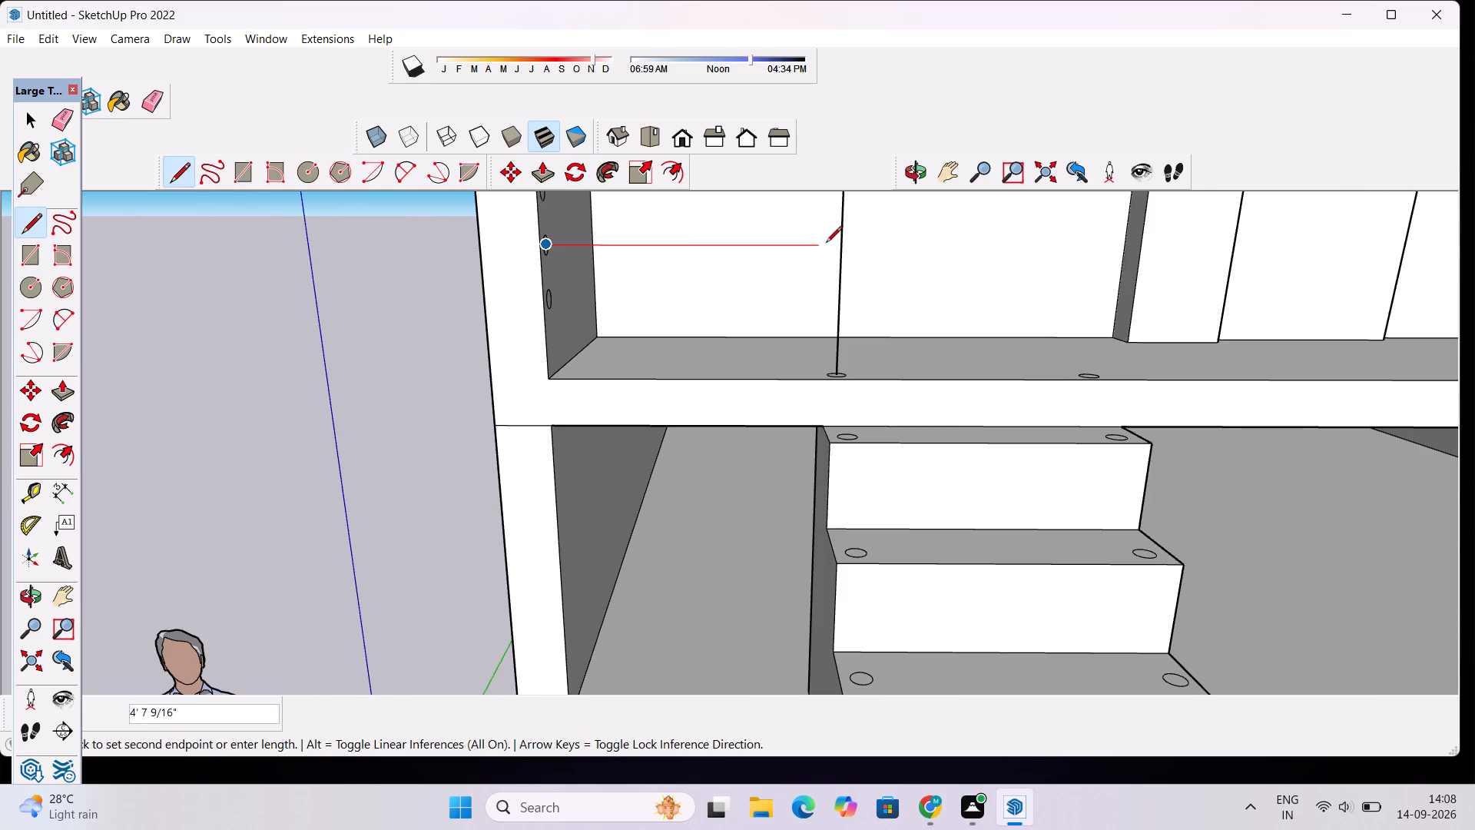
{"action": "left_click", "coordinate": [836, 247]}
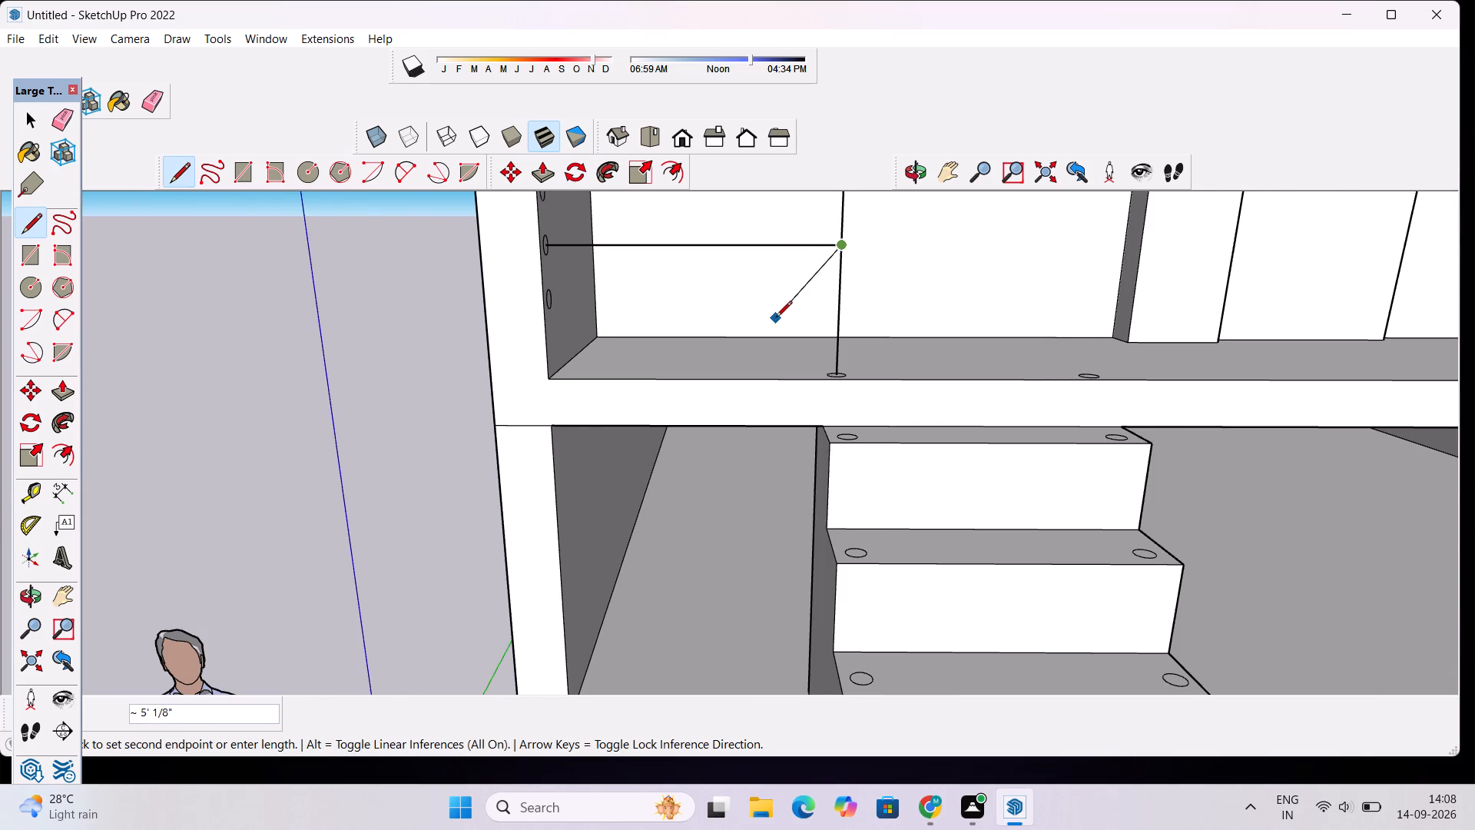
{"action": "scroll", "coordinate": [776, 318], "scroll_direction": "down", "scroll_amount": 6}
{"action": "scroll", "coordinate": [790, 330], "scroll_direction": "up", "scroll_amount": 1}
{"action": "scroll", "coordinate": [791, 336], "scroll_direction": "down", "scroll_amount": 4}
{"action": "key", "text": "space"}
Draw a horizontal line about 5' long from the centre of the side wall's lowest circle to the vertical line.
{"action": "scroll", "coordinate": [924, 271], "scroll_direction": "down", "scroll_amount": 5}
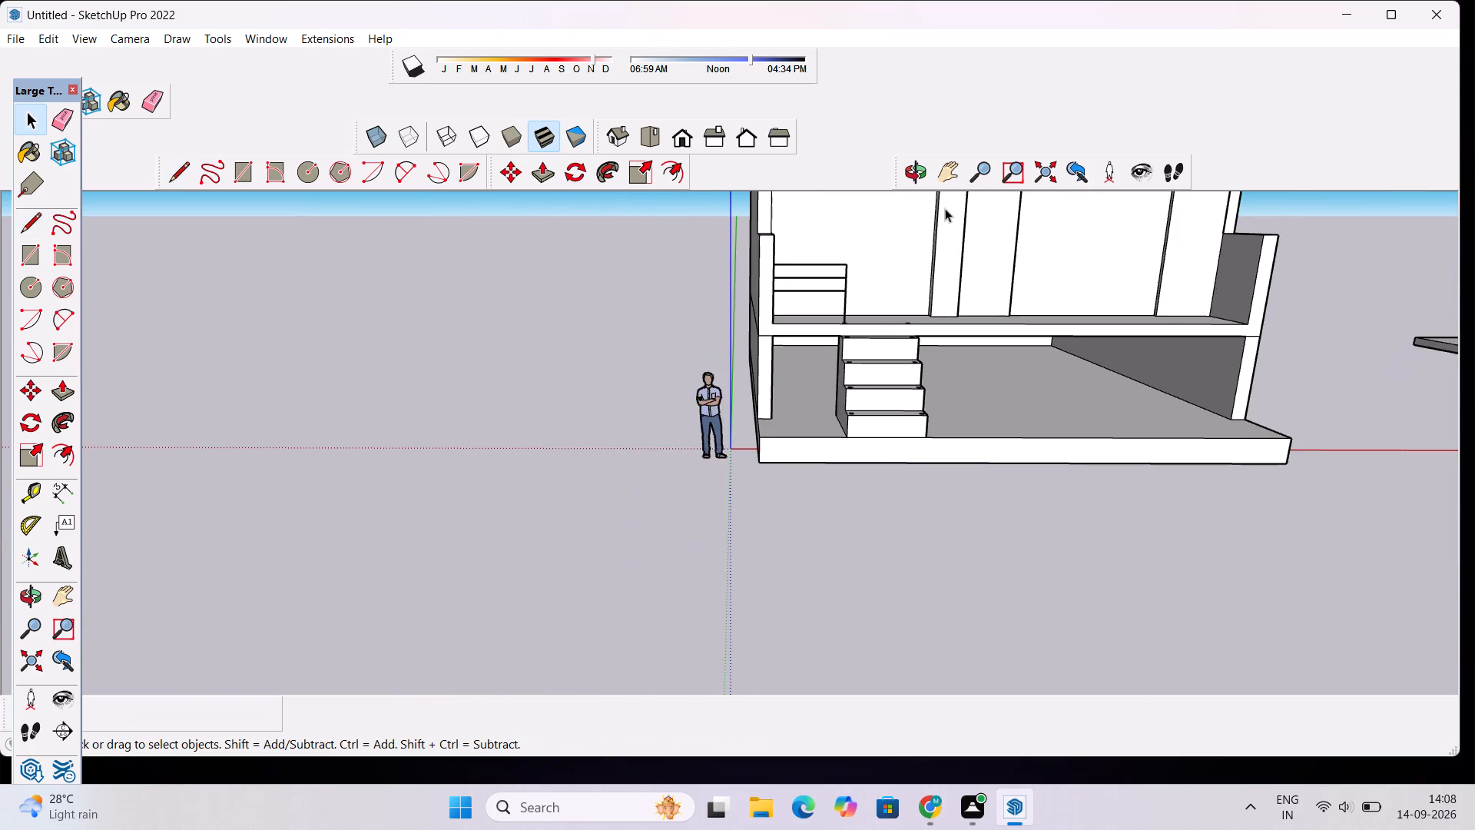
{"action": "scroll", "coordinate": [945, 207], "scroll_direction": "up", "scroll_amount": 10}
{"action": "scroll", "coordinate": [791, 330], "scroll_direction": "up", "scroll_amount": 3}
{"action": "key", "text": "l"}
{"action": "scroll", "coordinate": [667, 379], "scroll_direction": "up", "scroll_amount": 3}
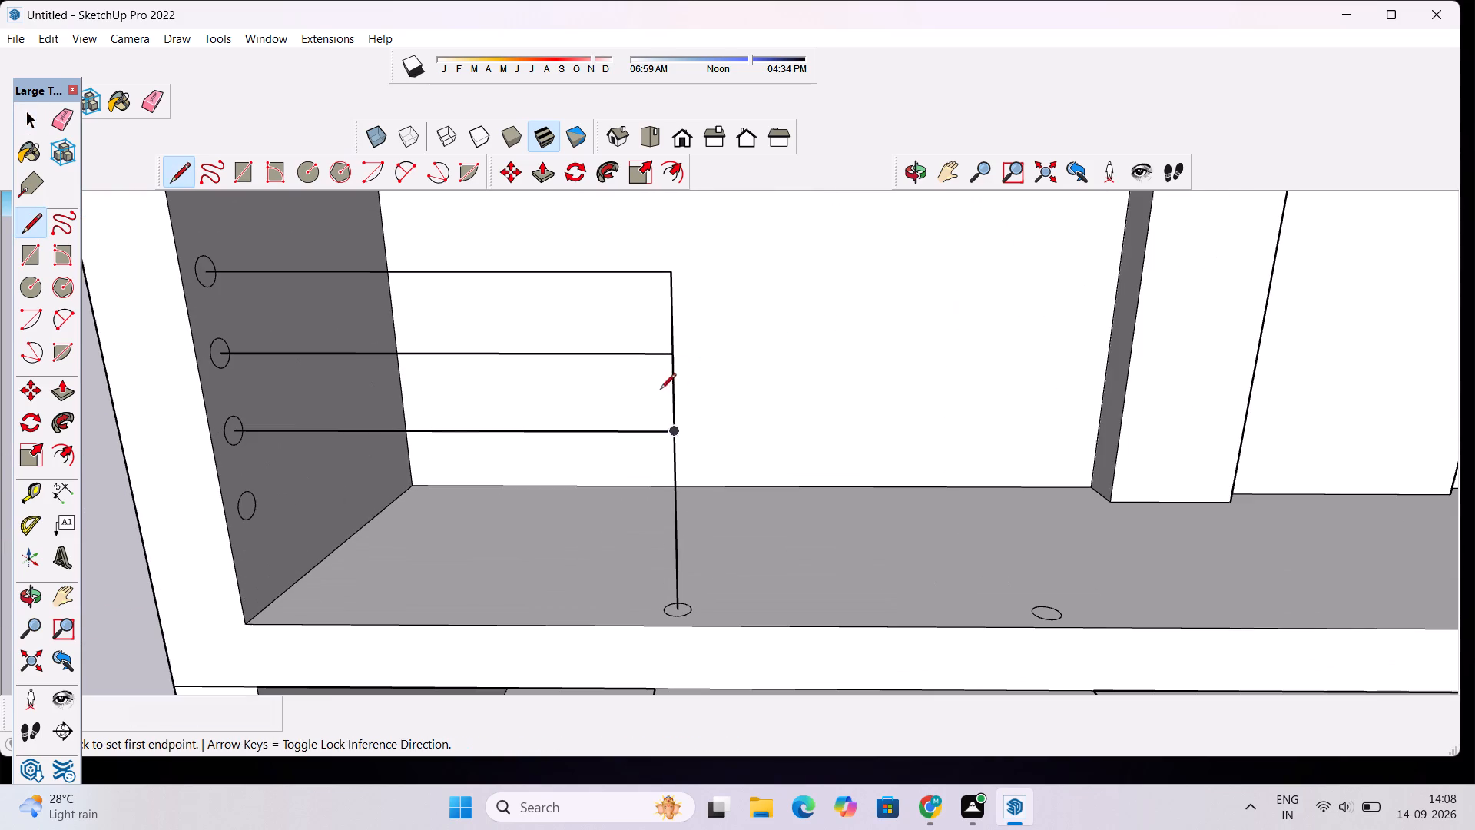
{"action": "left_click", "coordinate": [247, 506]}
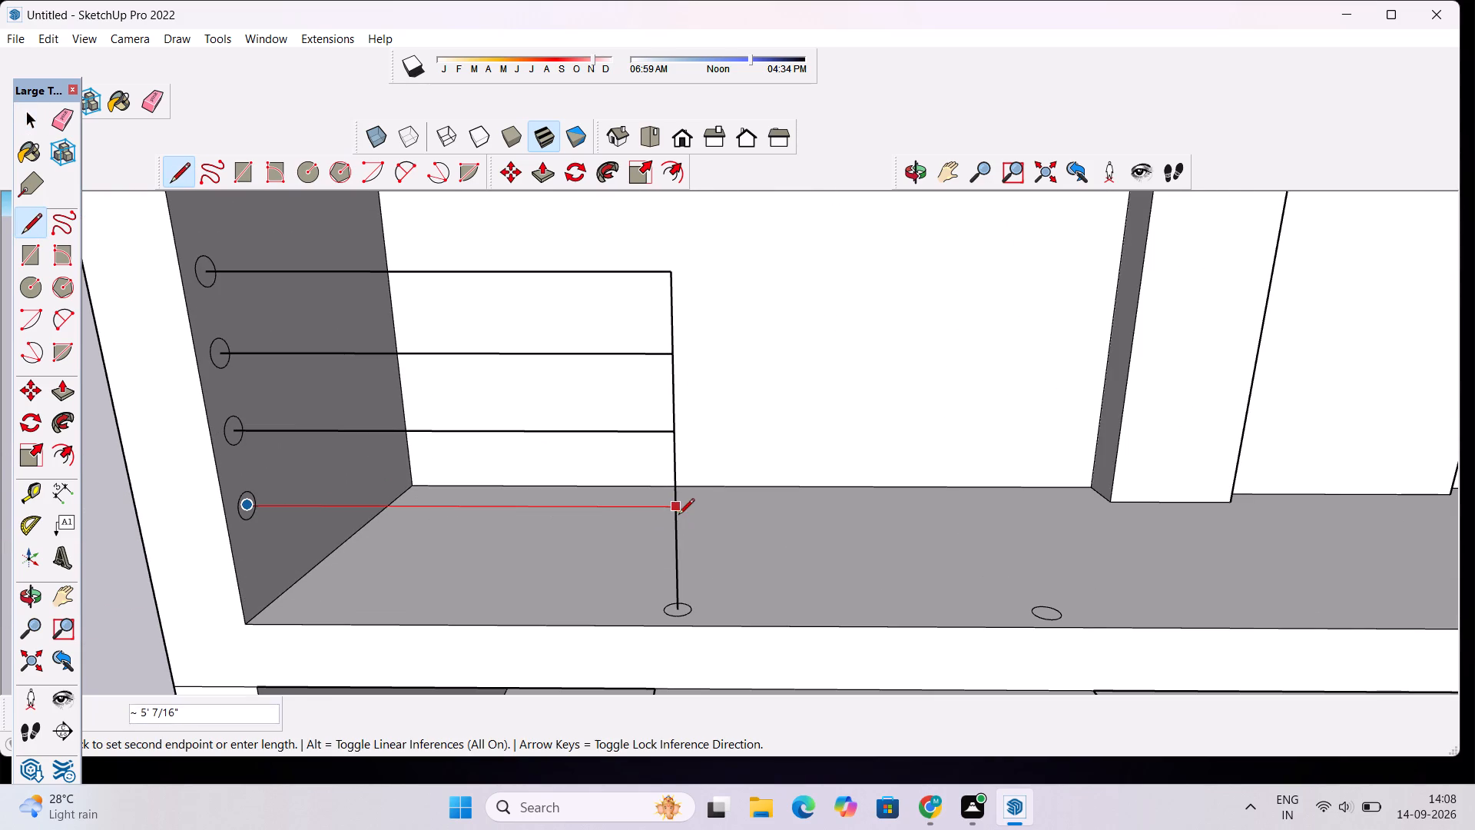
{"action": "left_click", "coordinate": [674, 508]}
{"action": "scroll", "coordinate": [651, 465], "scroll_direction": "down", "scroll_amount": 10}
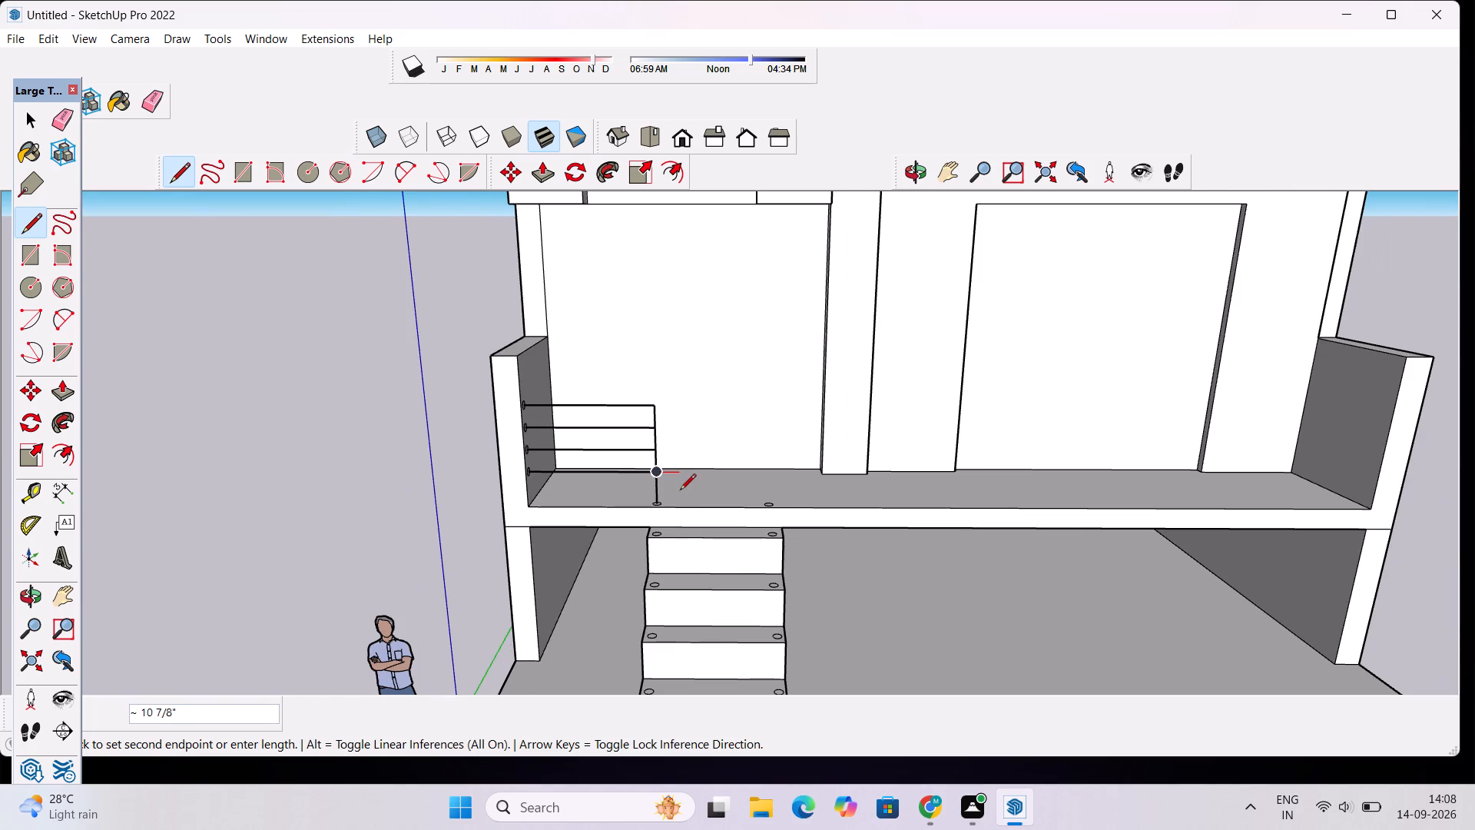
{"action": "key", "text": "space"}
Extend the top horizontal line from the vertical line's upper end about 28' along the red axis to the opposite side wall.
{"action": "scroll", "coordinate": [688, 477], "scroll_direction": "down", "scroll_amount": 2}
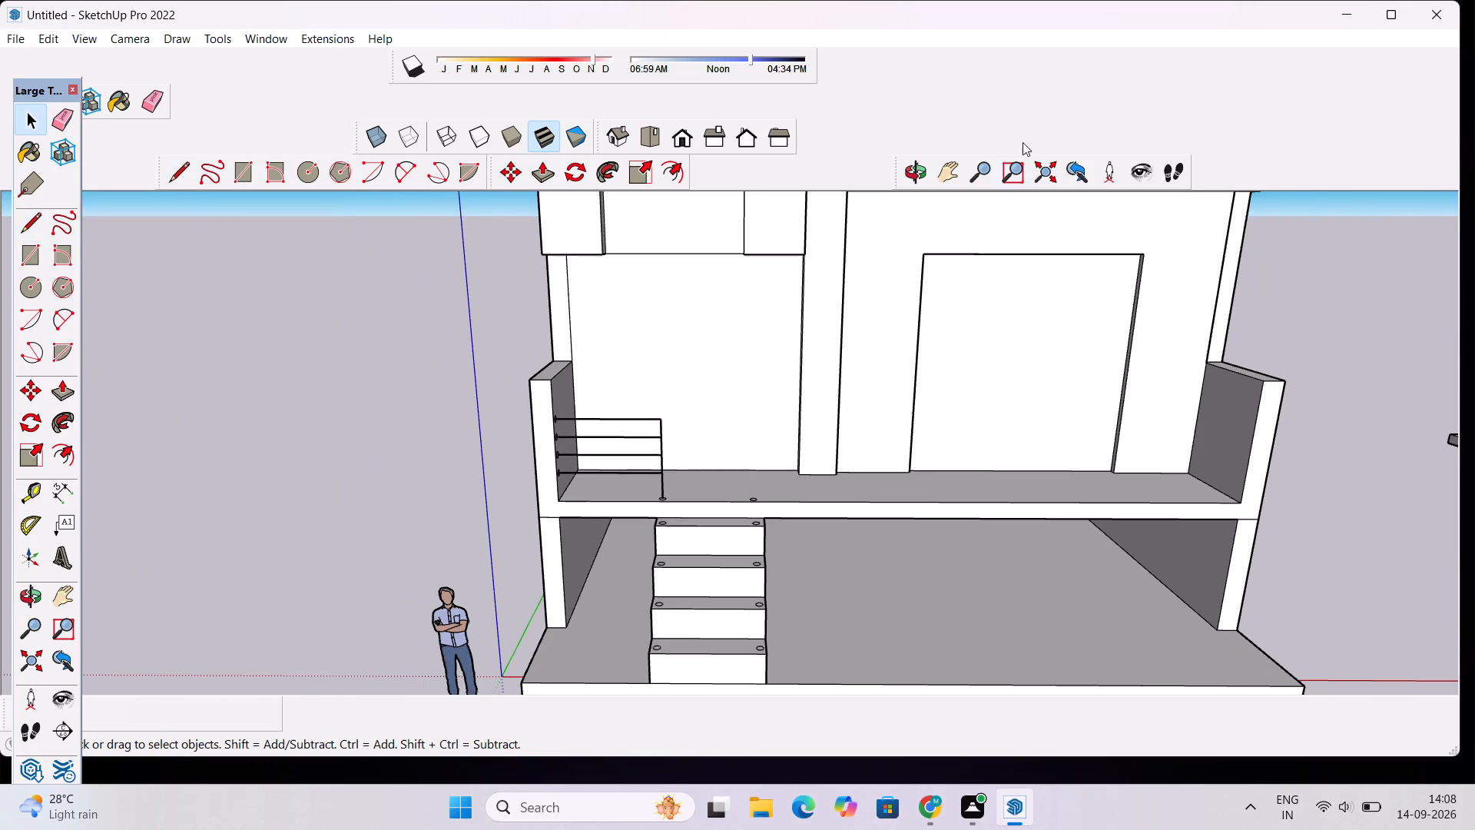
{"action": "left_click", "coordinate": [913, 176]}
{"action": "left_click_drag", "start_coordinate": [884, 309], "coordinate": [884, 390]}
{"action": "scroll", "coordinate": [884, 390], "scroll_direction": "down", "scroll_amount": 5}
{"action": "left_click_drag", "start_coordinate": [877, 446], "coordinate": [892, 540]}
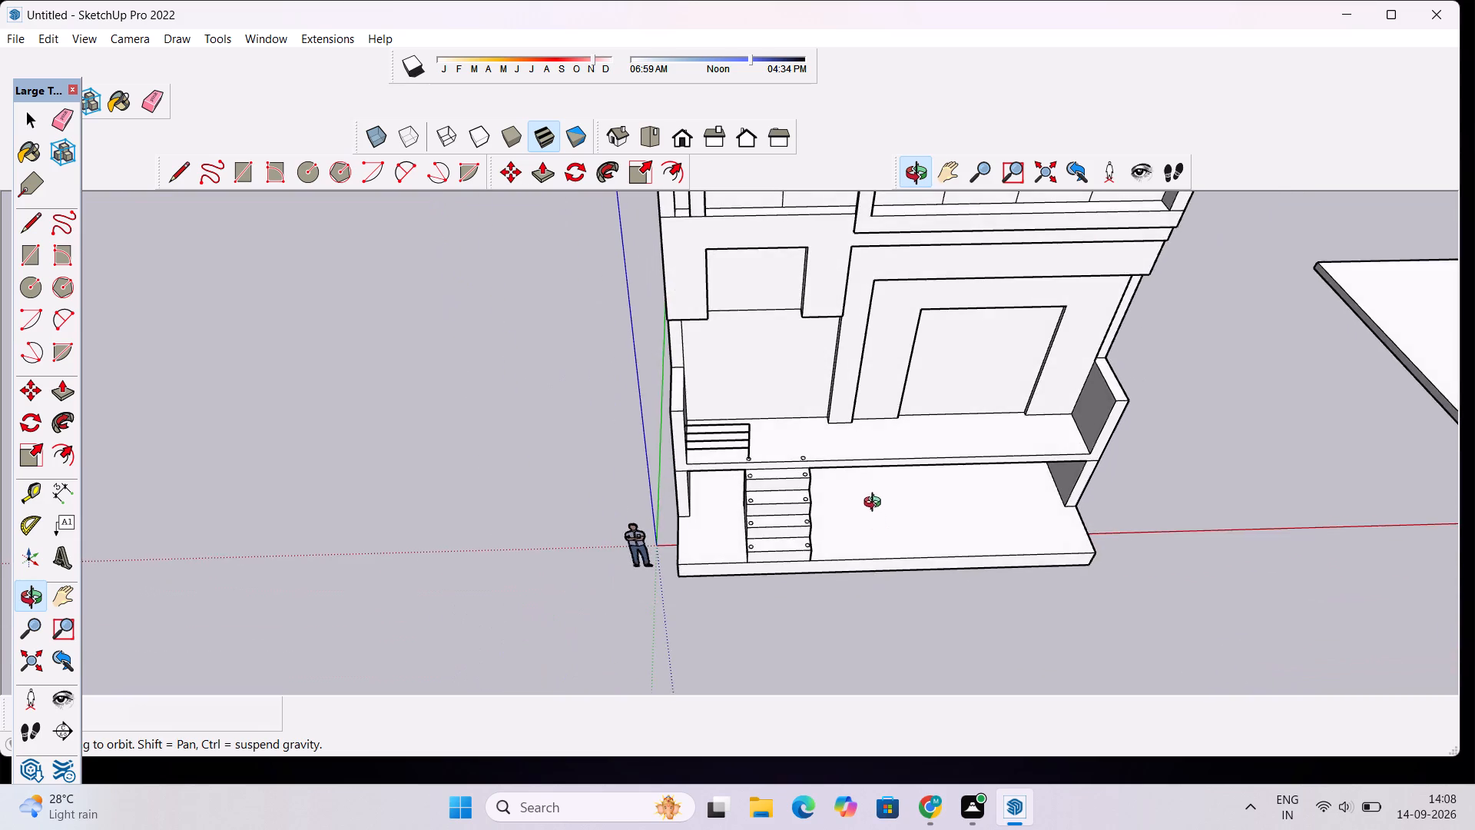
{"action": "scroll", "coordinate": [862, 463], "scroll_direction": "up", "scroll_amount": 5}
{"action": "left_click_drag", "start_coordinate": [862, 463], "coordinate": [688, 427], "text": "shift"}
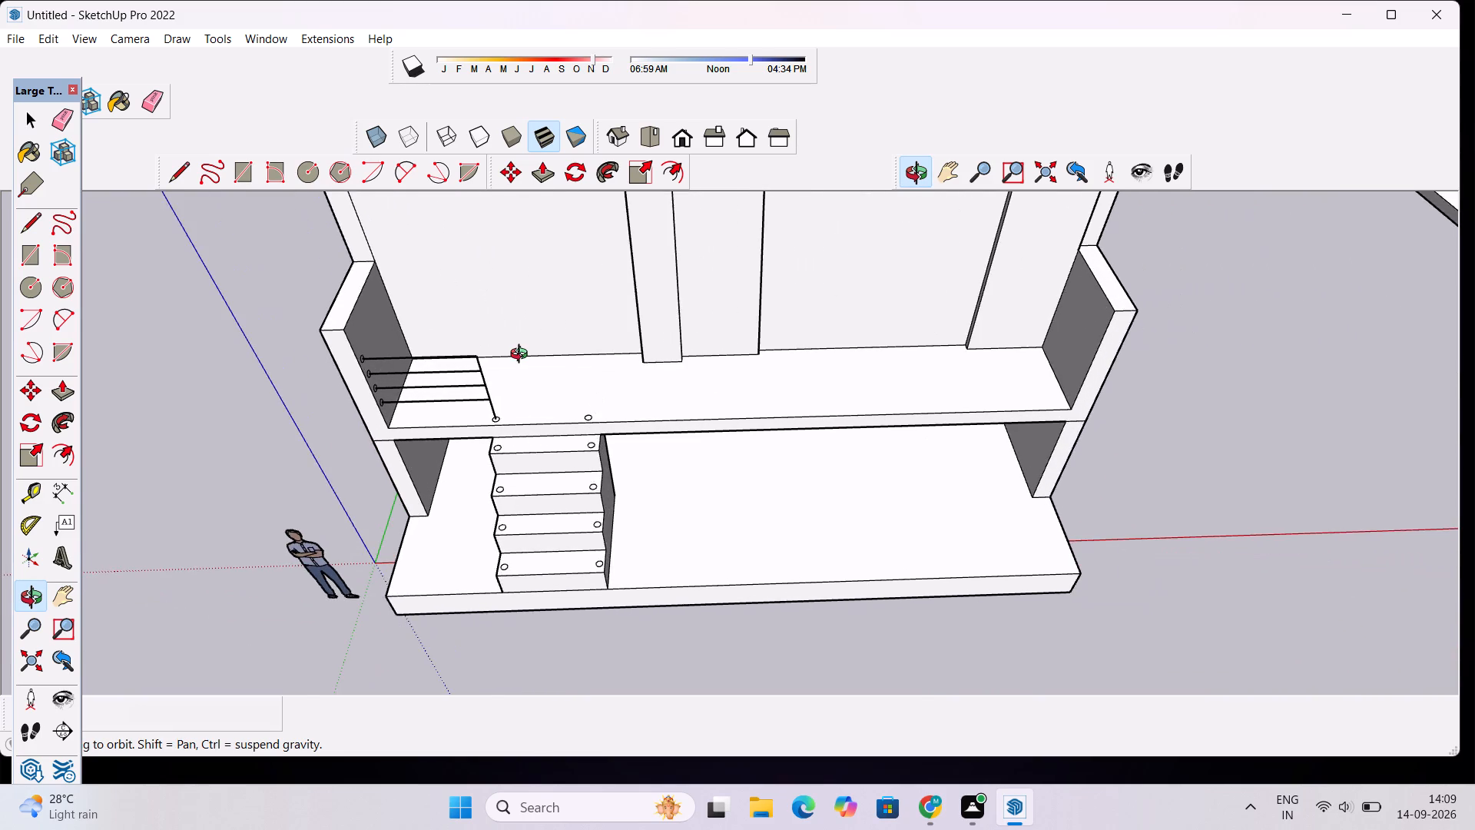
{"action": "scroll", "coordinate": [522, 356], "scroll_direction": "up", "scroll_amount": 3}
{"action": "key", "text": "l"}
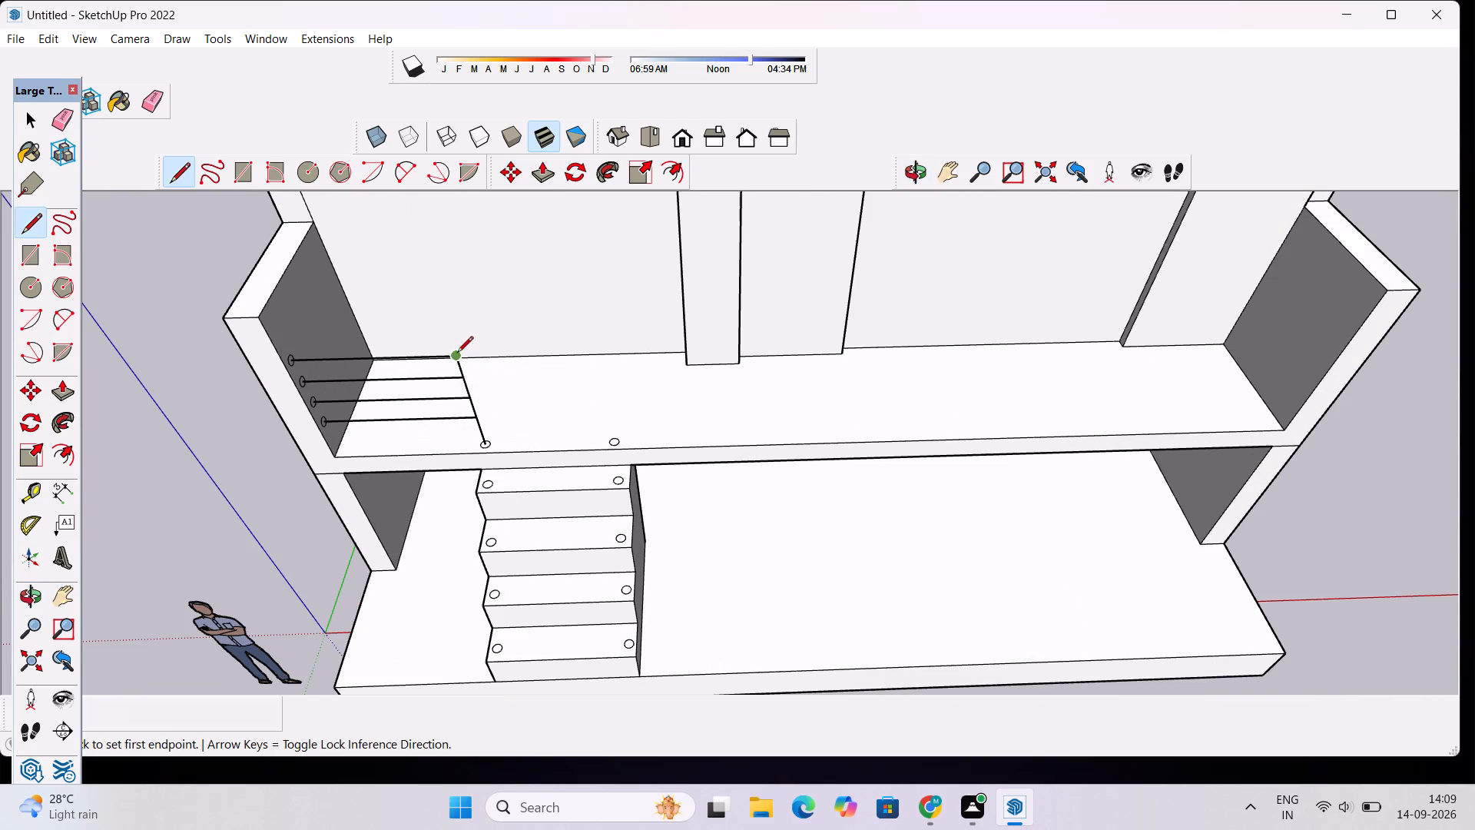
{"action": "left_click", "coordinate": [457, 354]}
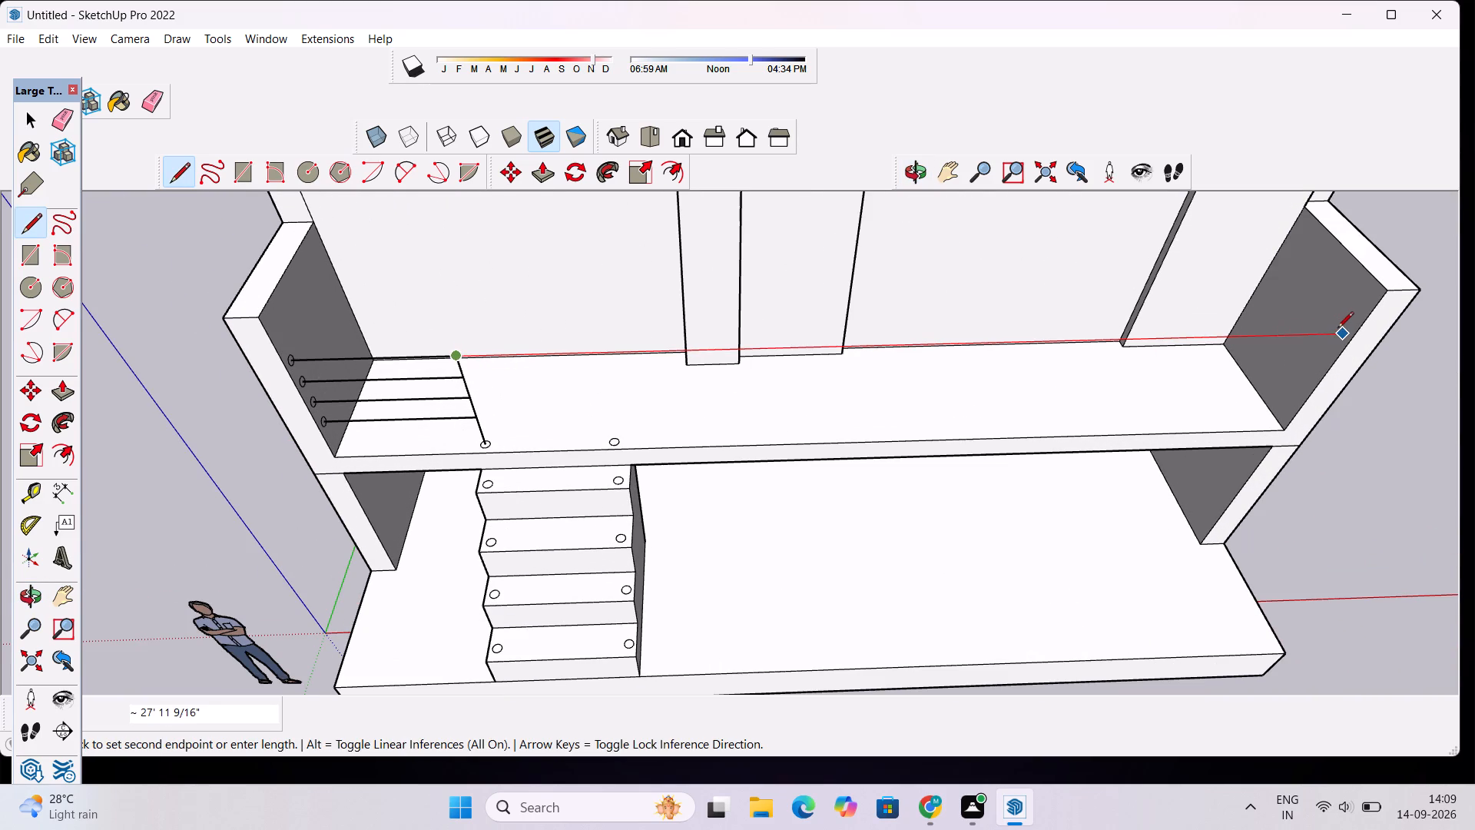
{"action": "left_click", "coordinate": [1342, 329]}
{"action": "key", "text": "space"}
Extend the three lower horizontal lines about 28' each from the vertical line along the red axis to the opposite side wall.
{"action": "type", "text": "l"}
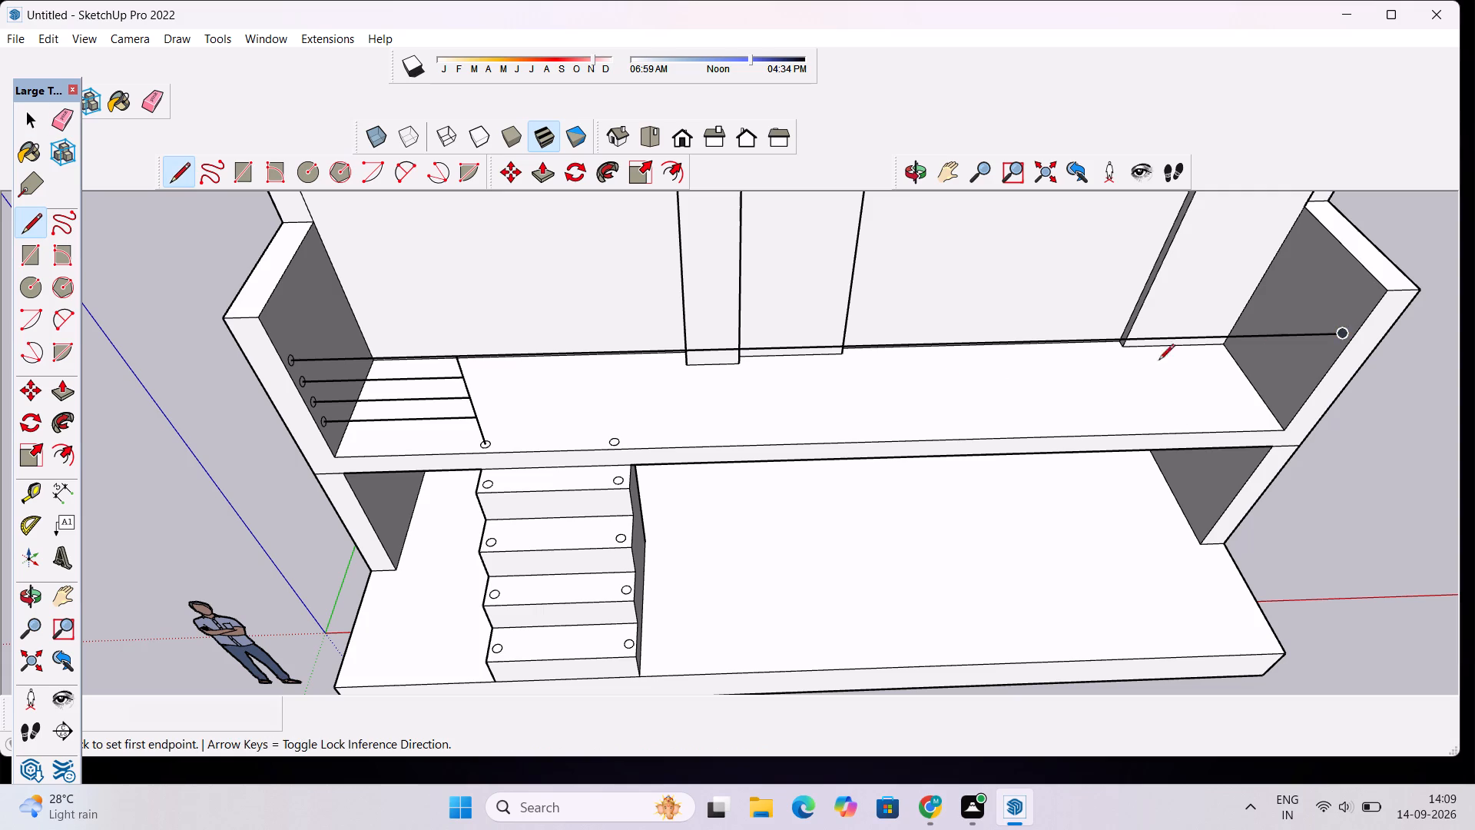
{"action": "left_click", "coordinate": [459, 379]}
{"action": "left_click", "coordinate": [1327, 353]}
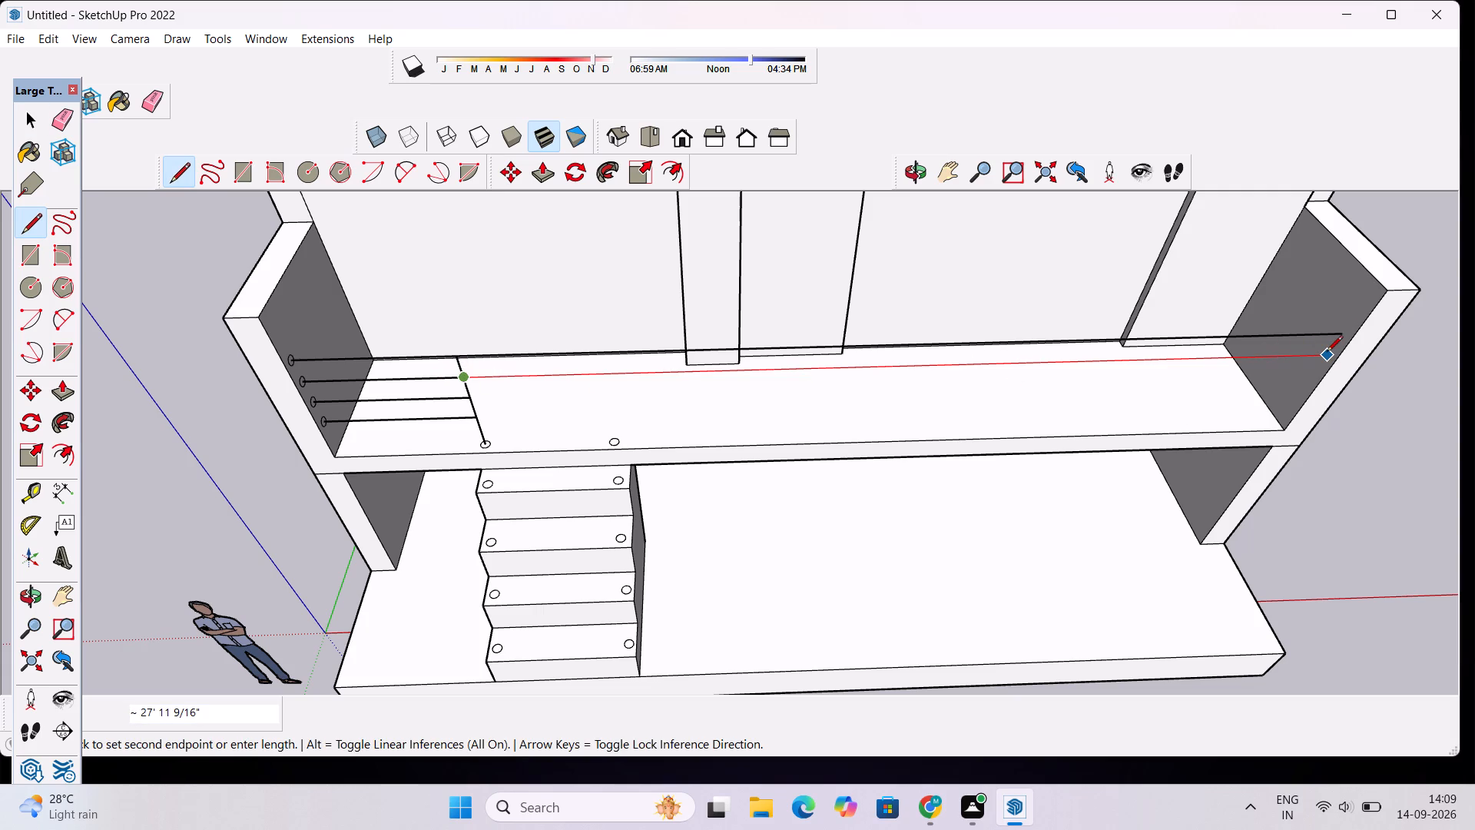
{"action": "key", "text": "space"}
{"action": "type", "text": "l"}
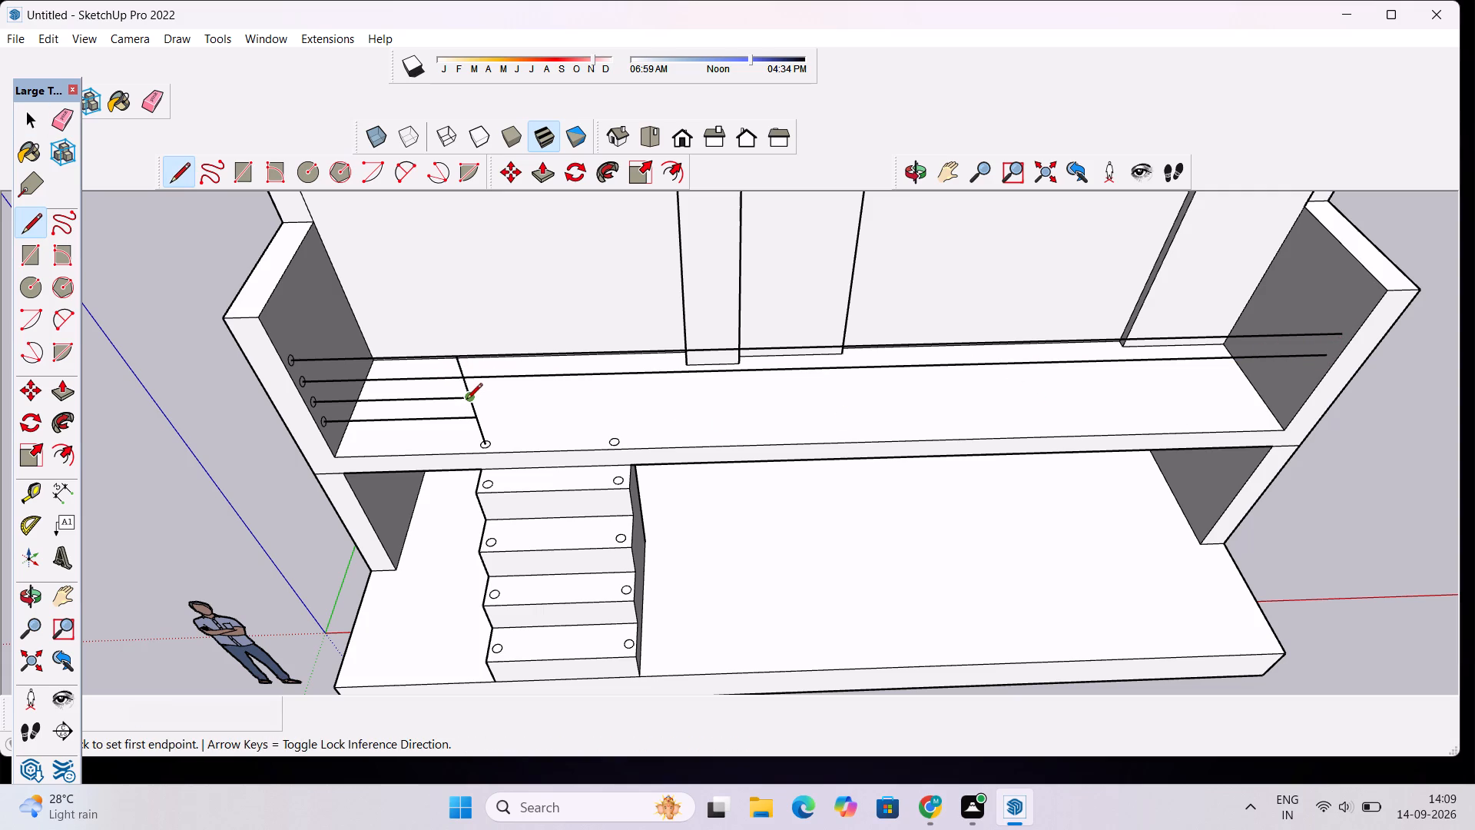
{"action": "left_click", "coordinate": [466, 400]}
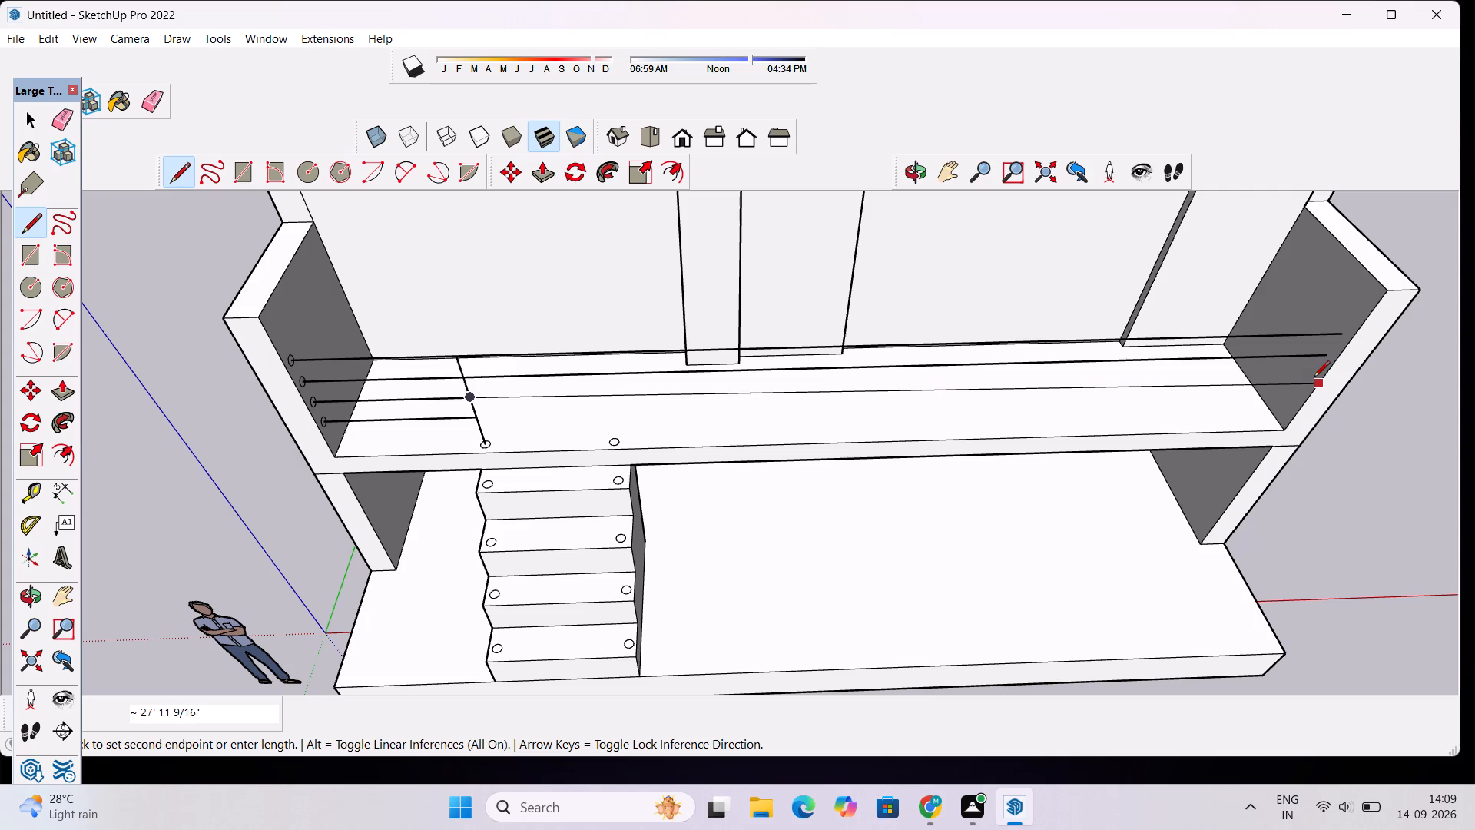
{"action": "left_click", "coordinate": [1305, 374]}
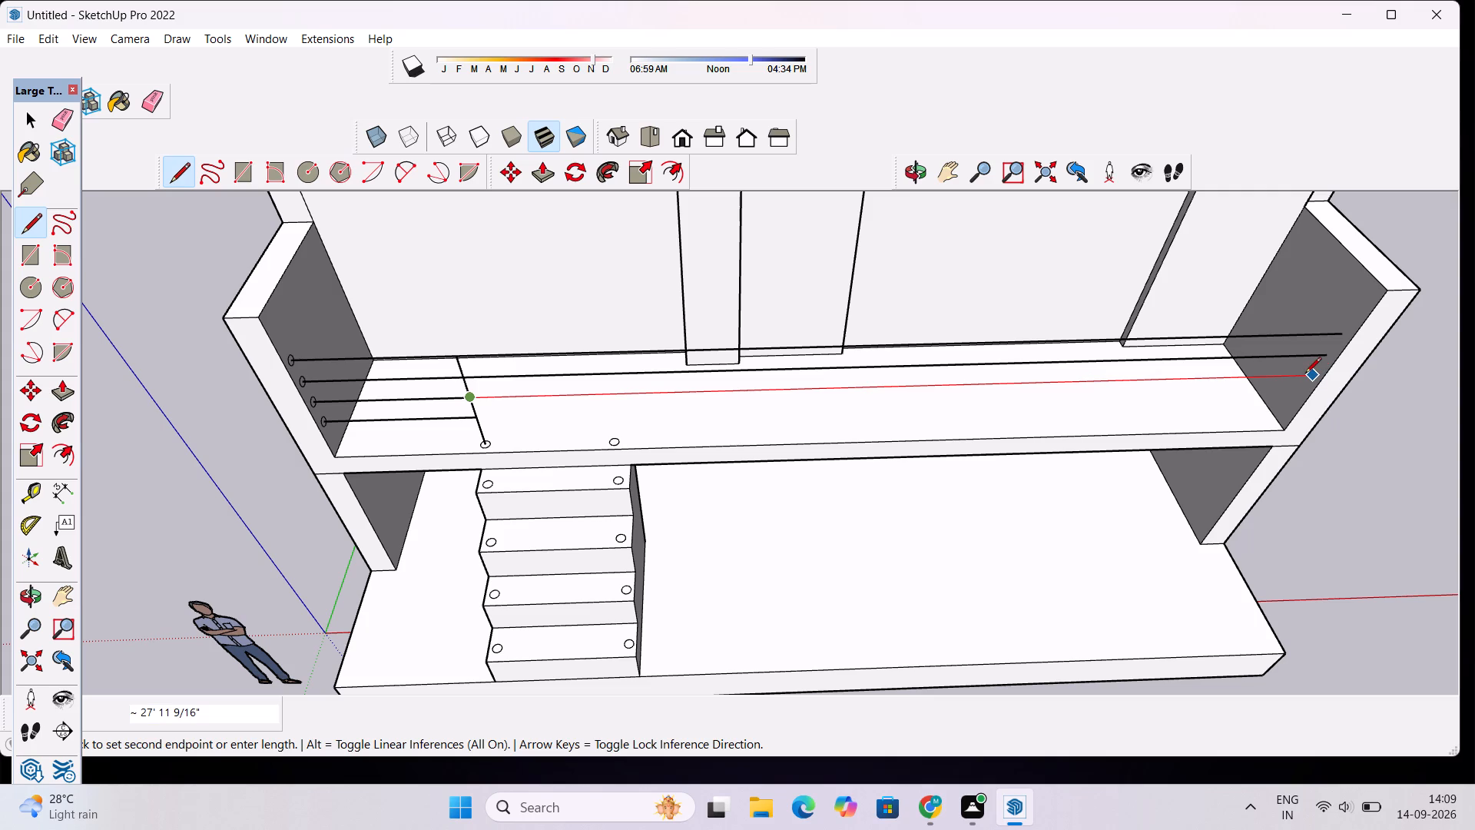
{"action": "key", "text": "space"}
{"action": "type", "text": "l"}
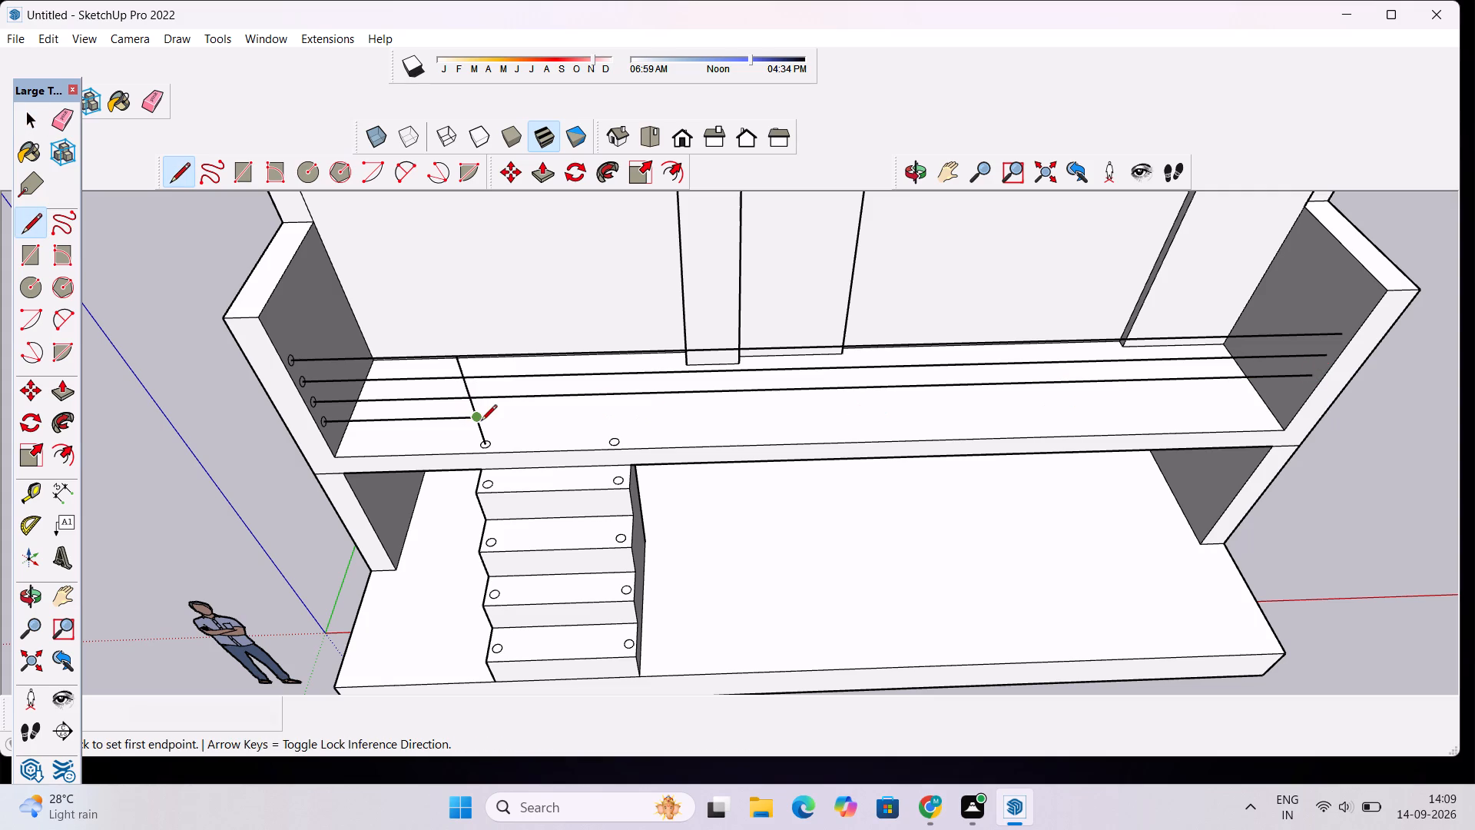
{"action": "left_click", "coordinate": [481, 422]}
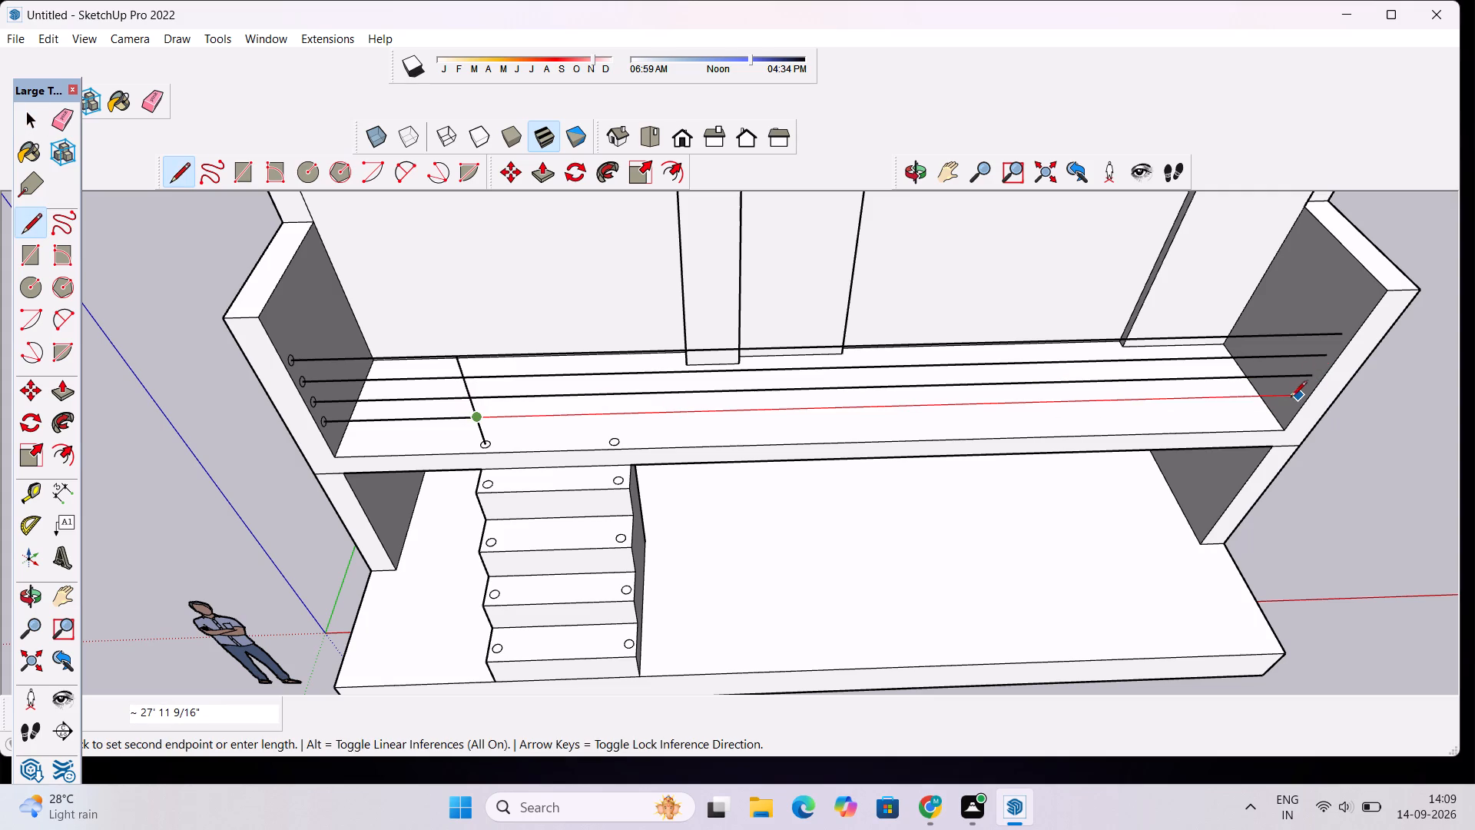
{"action": "left_click", "coordinate": [1293, 397]}
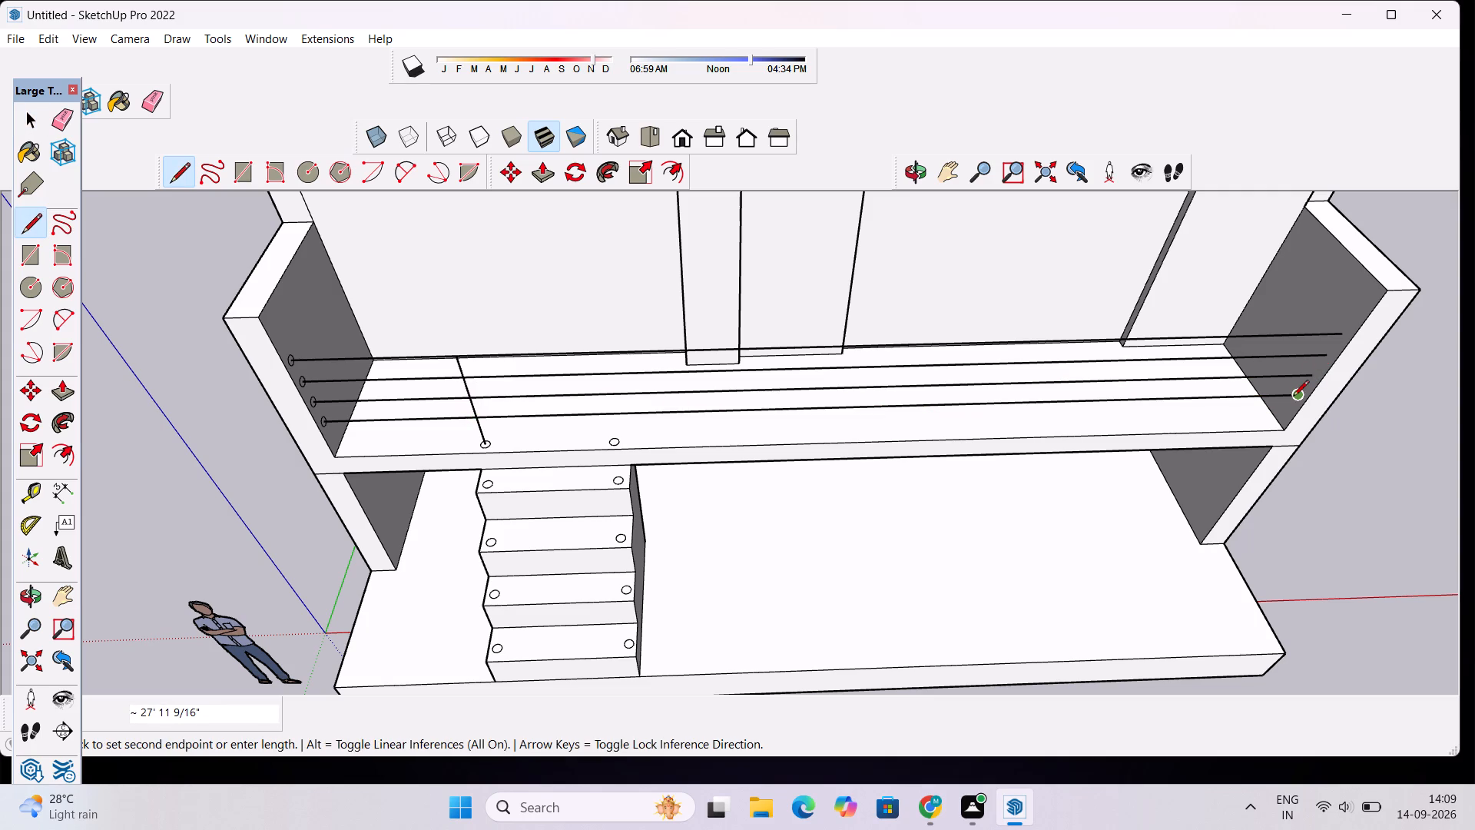
Draw a circle of 2" radius on the opposite side wall, centred on the end of the lowest horizontal line.
{"action": "key", "text": "c"}
{"action": "left_click", "coordinate": [1293, 397]}
{"action": "scroll", "coordinate": [1293, 387], "scroll_direction": "up", "scroll_amount": 8}
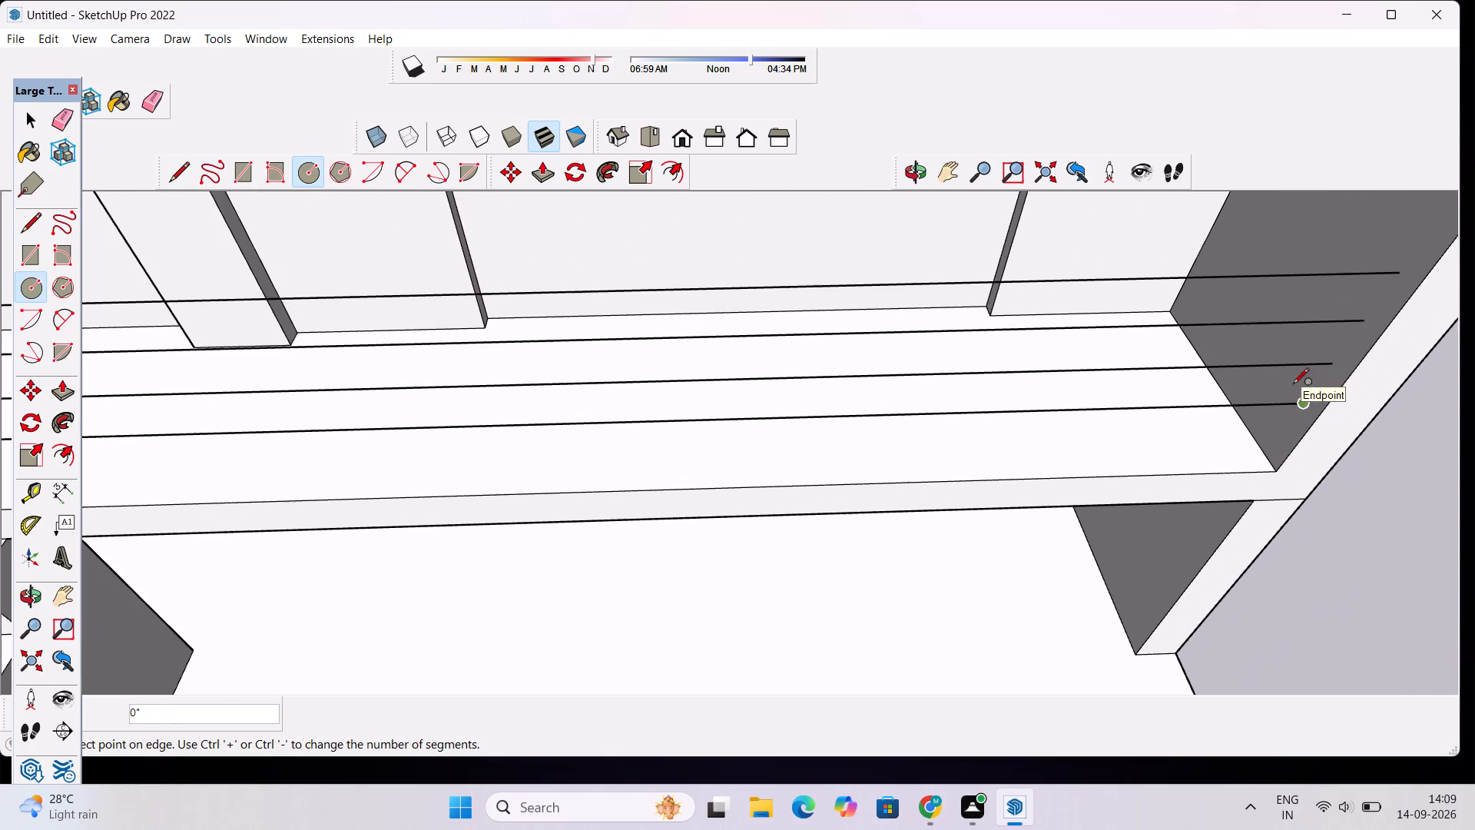
{"action": "type", "text": "2\""}
{"action": "key", "text": "Return"}
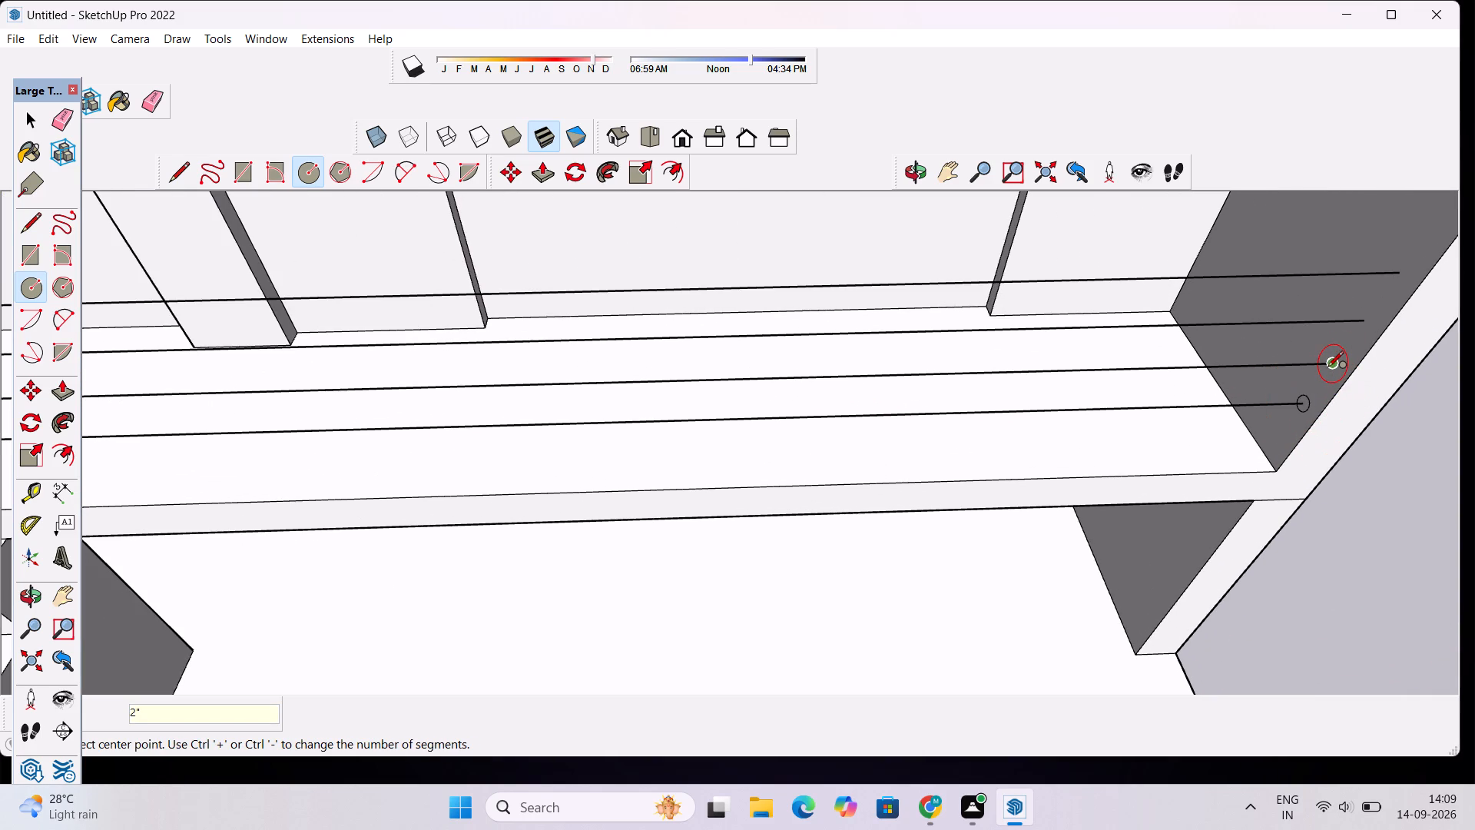
Draw circles of 2" radius on the opposite side wall, centred on the ends of the upper three horizontal lines.
{"action": "left_click", "coordinate": [1331, 365]}
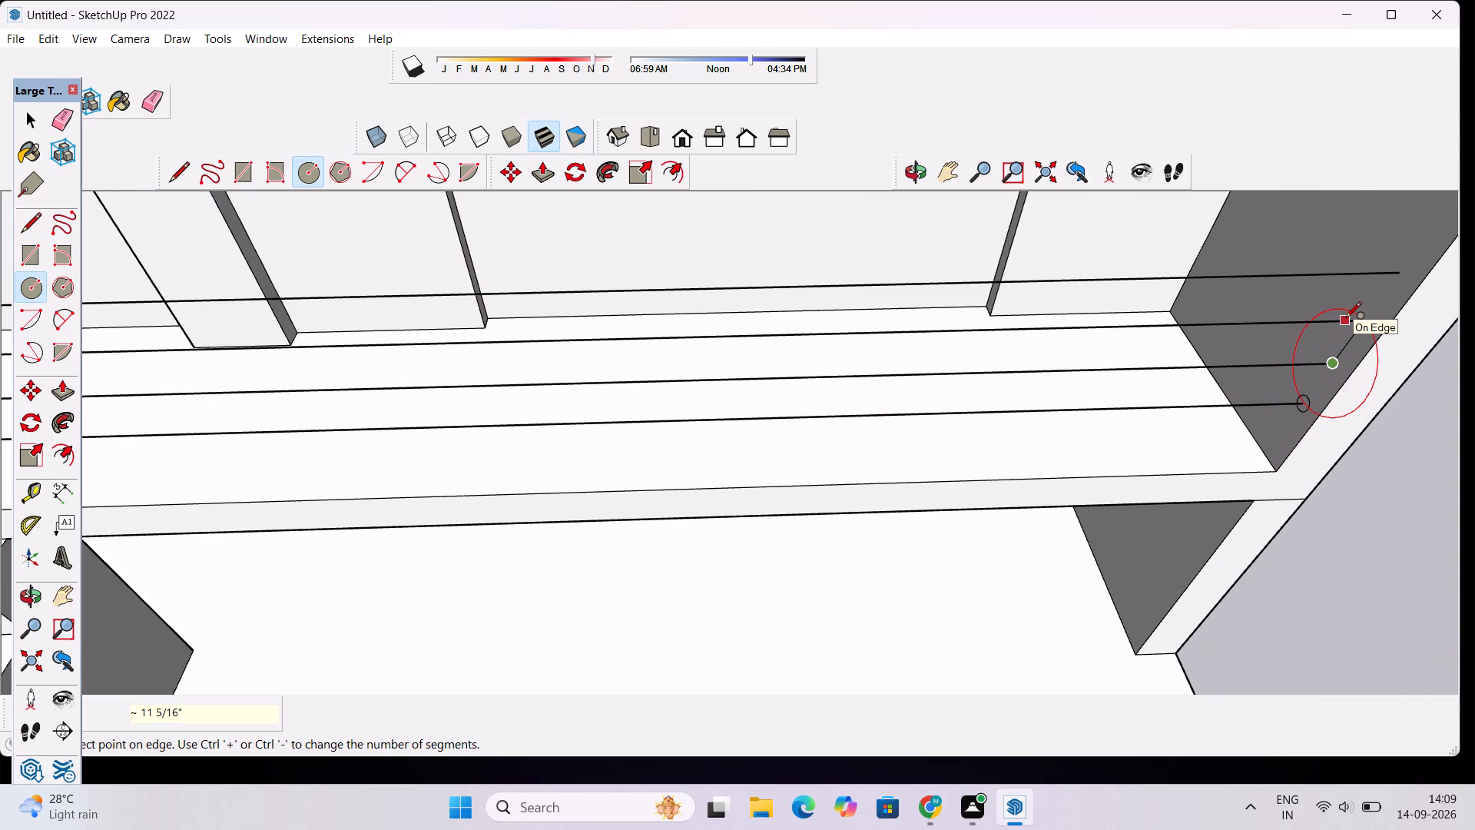
{"action": "type", "text": "2\""}
{"action": "key", "text": "Return"}
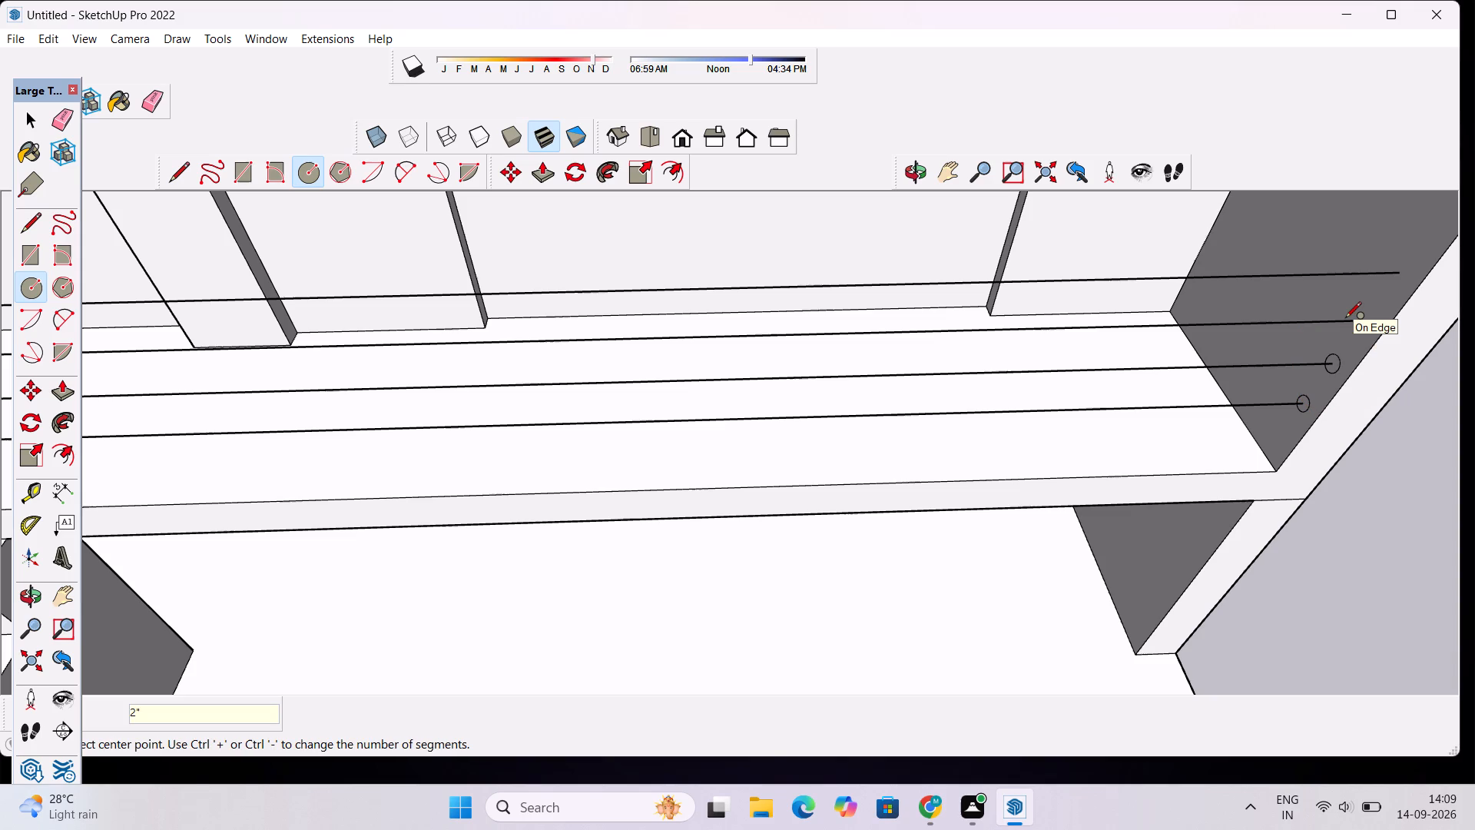
{"action": "left_click", "coordinate": [1366, 324]}
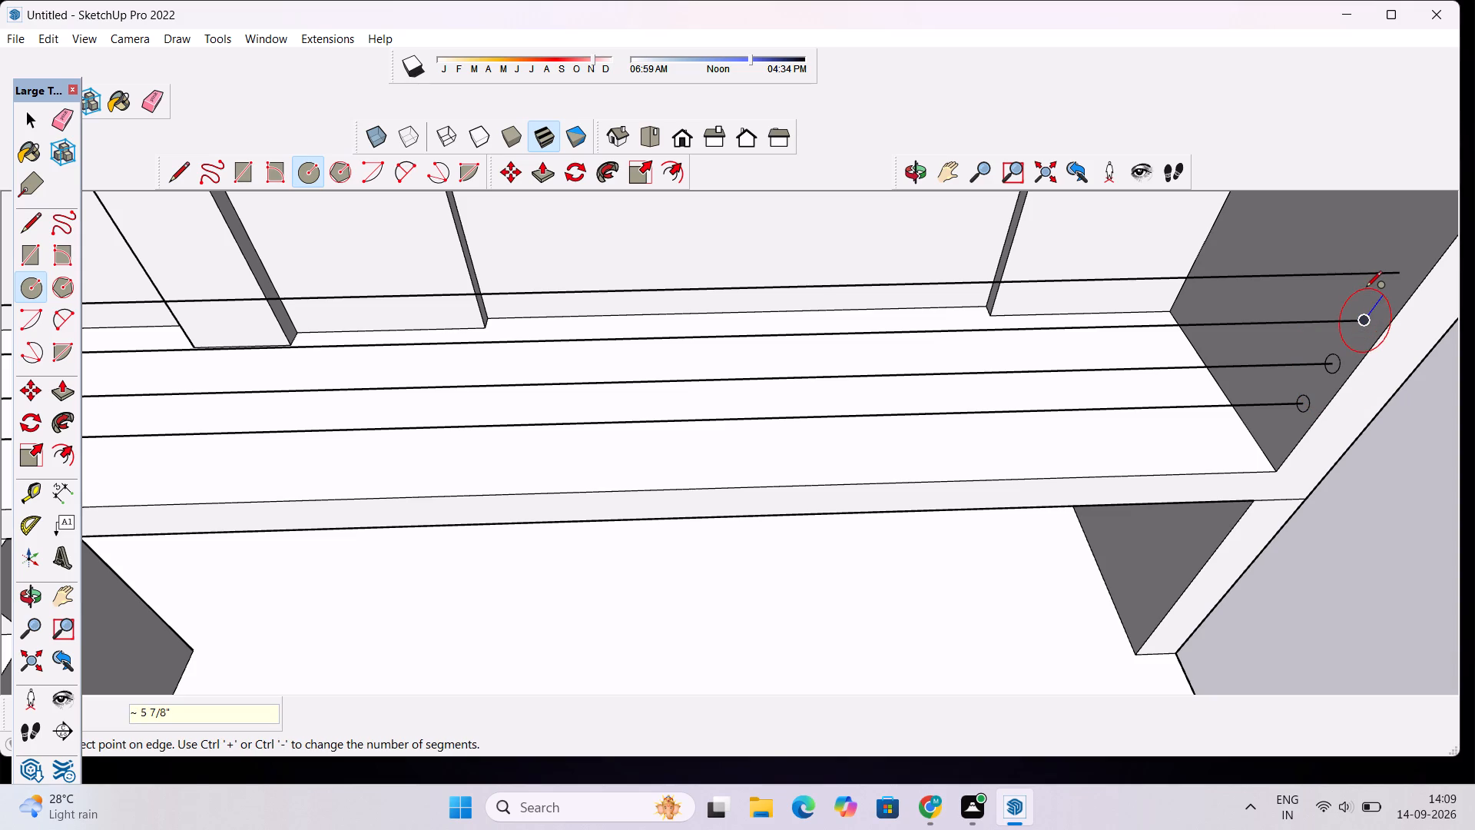
{"action": "type", "text": "2\""}
{"action": "key", "text": "Return"}
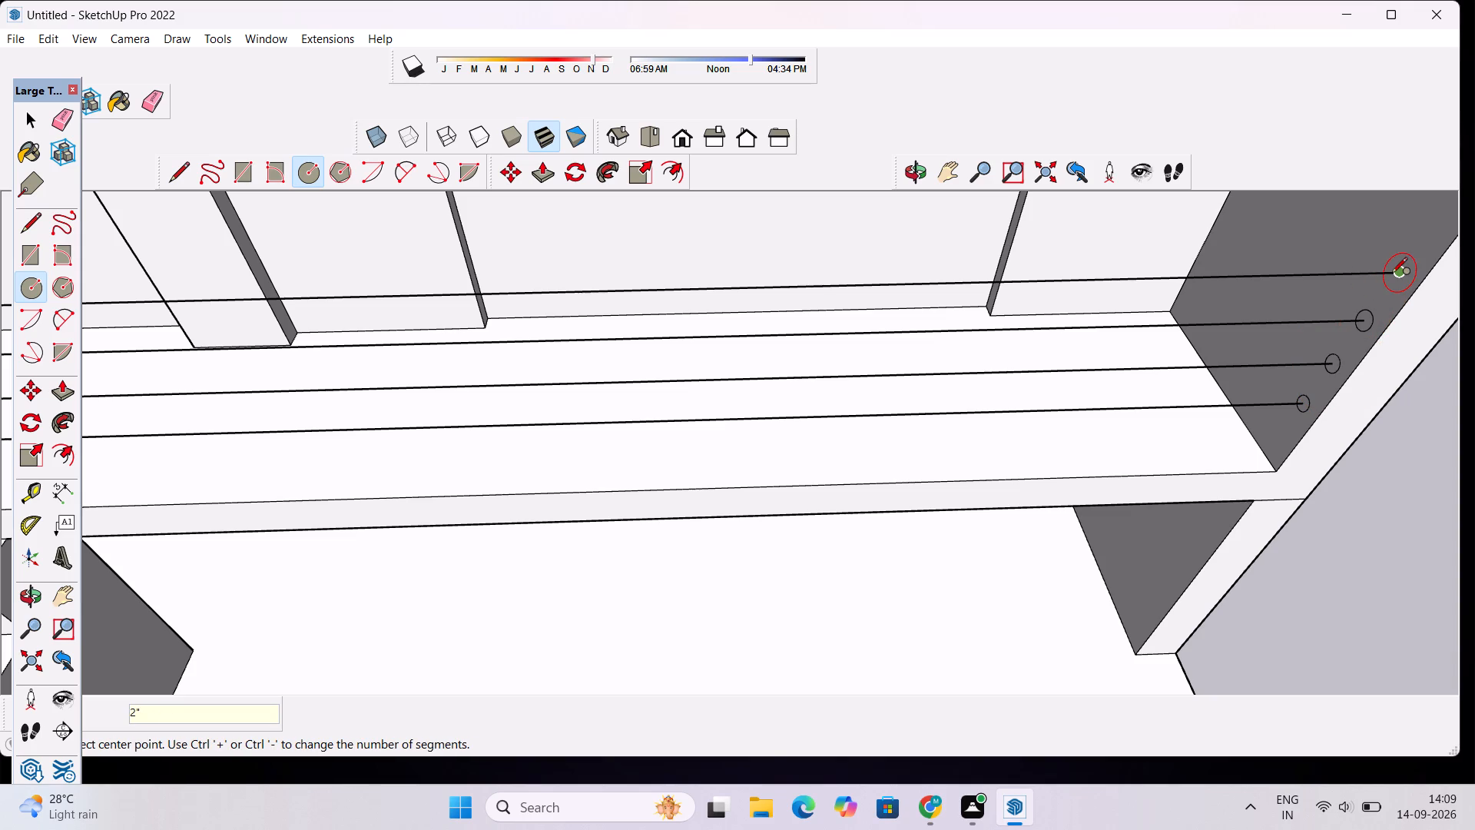
{"action": "left_click", "coordinate": [1398, 272]}
{"action": "type", "text": "2\""}
{"action": "key", "text": "Return"}
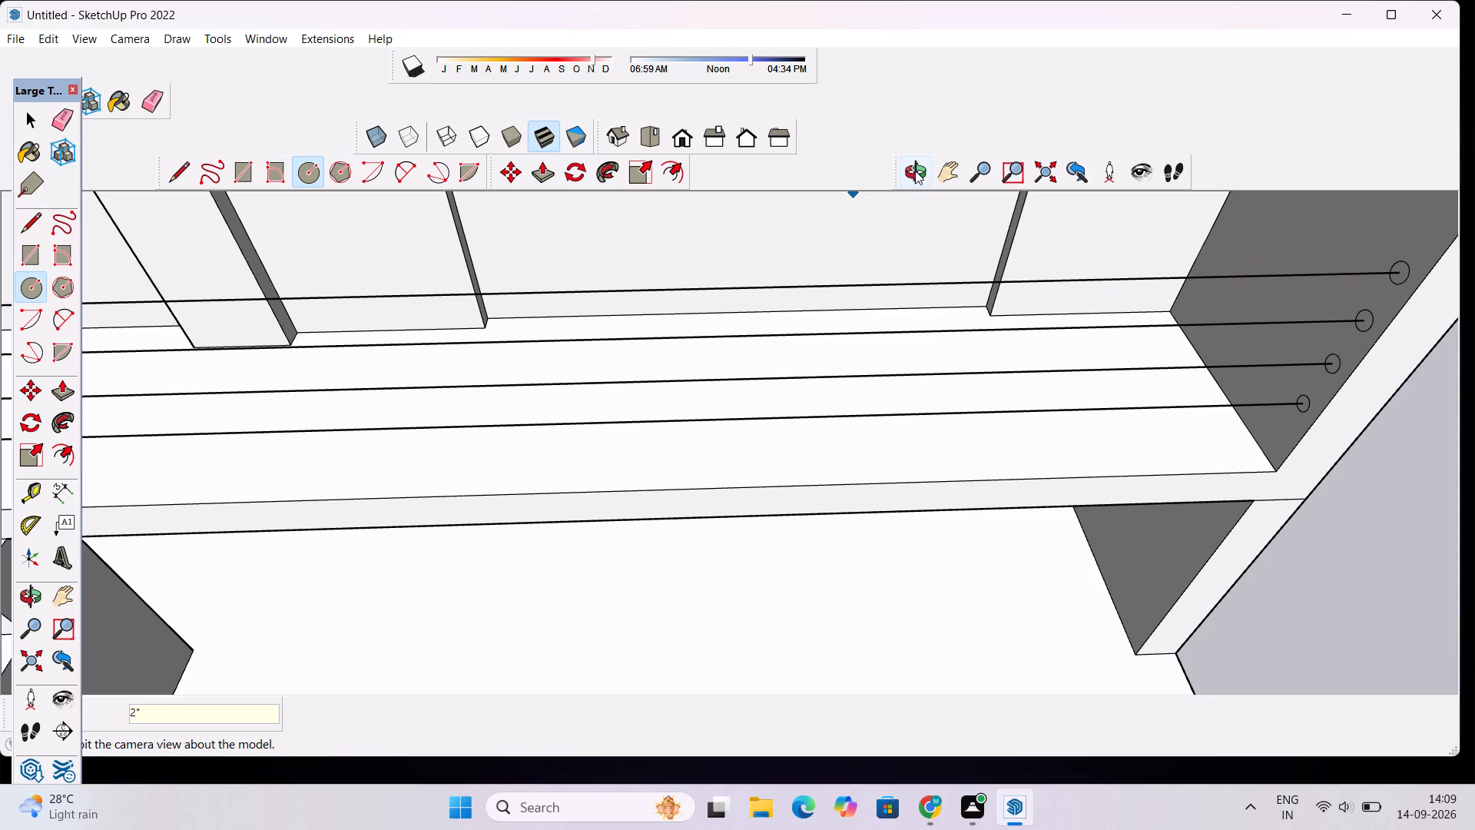
Draw a vertical line about 4' high from the centre of the slab's second circle above the stairs to the top horizontal line.
{"action": "left_click", "coordinate": [915, 171]}
{"action": "left_click_drag", "start_coordinate": [857, 339], "coordinate": [848, 240]}
{"action": "scroll", "coordinate": [876, 263], "scroll_direction": "down", "scroll_amount": 5}
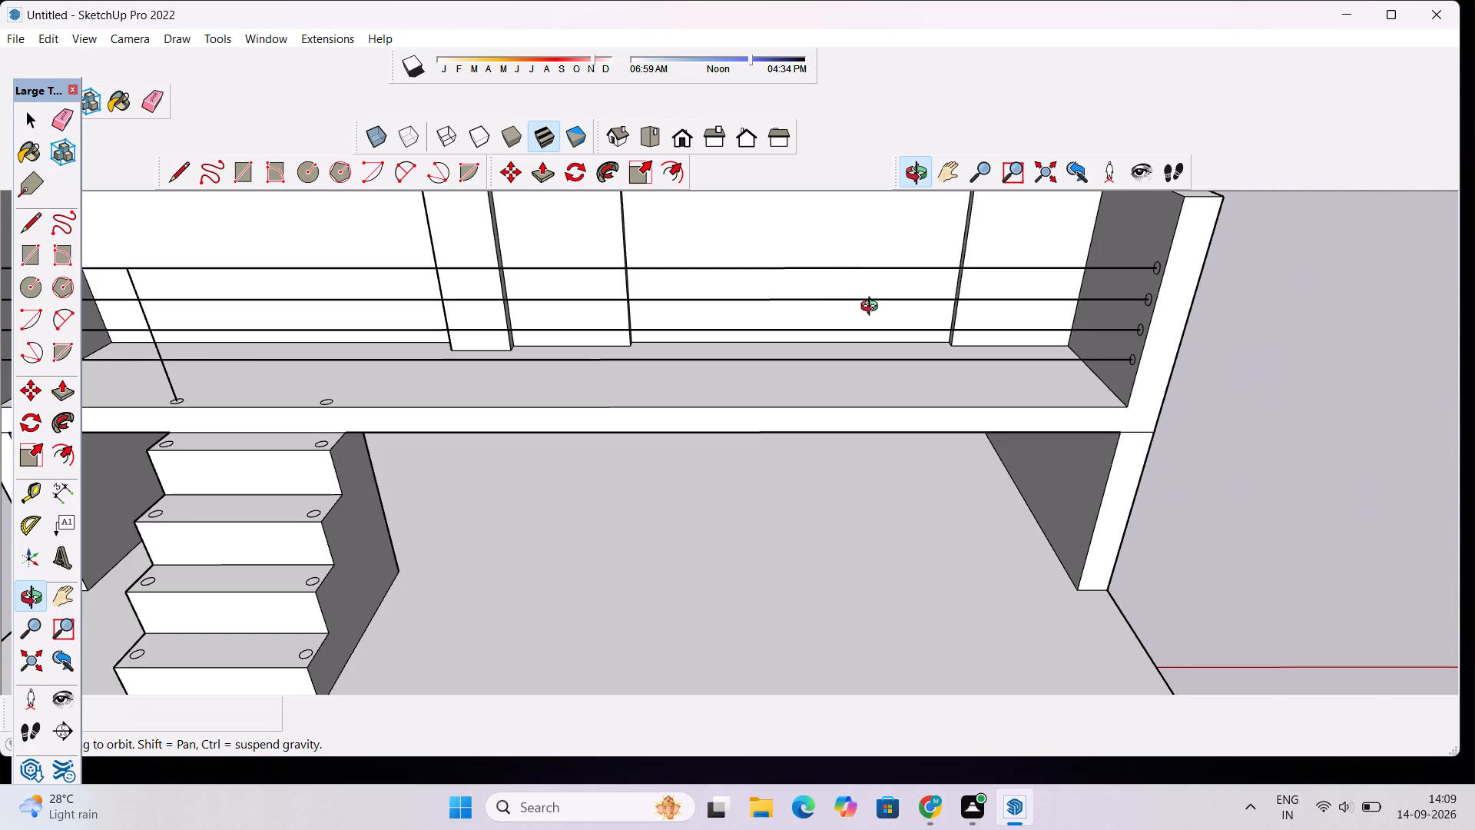
{"action": "scroll", "coordinate": [711, 350], "scroll_direction": "down", "scroll_amount": 4}
{"action": "left_click_drag", "start_coordinate": [652, 367], "coordinate": [898, 385], "text": "shift"}
{"action": "scroll", "coordinate": [794, 389], "scroll_direction": "up", "scroll_amount": 4}
{"action": "left_click_drag", "start_coordinate": [648, 392], "coordinate": [653, 416]}
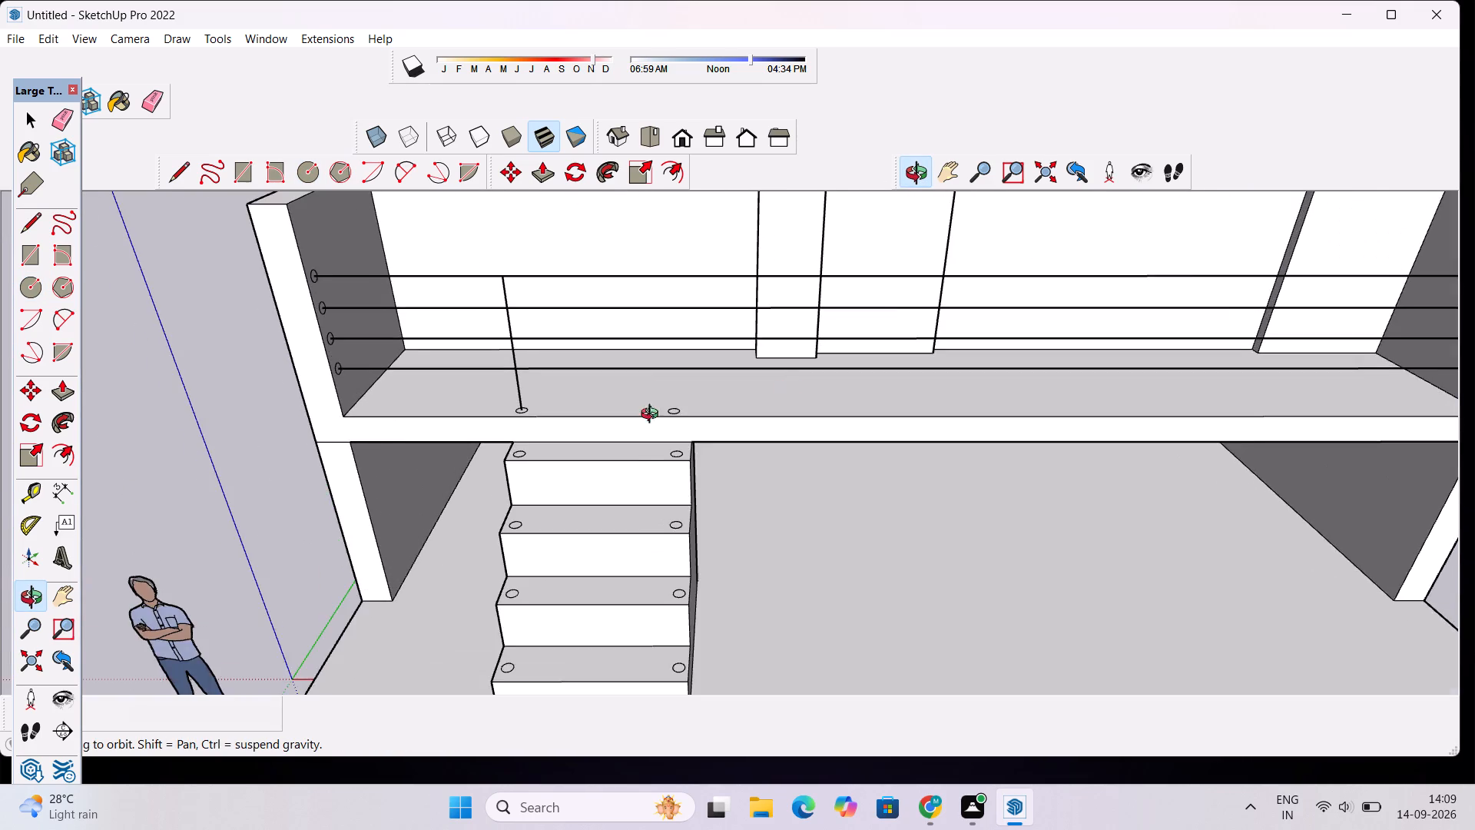
{"action": "left_click_drag", "start_coordinate": [653, 416], "coordinate": [660, 460]}
{"action": "scroll", "coordinate": [681, 434], "scroll_direction": "up", "scroll_amount": 2}
{"action": "left_click_drag", "start_coordinate": [691, 400], "coordinate": [685, 465], "text": "shift"}
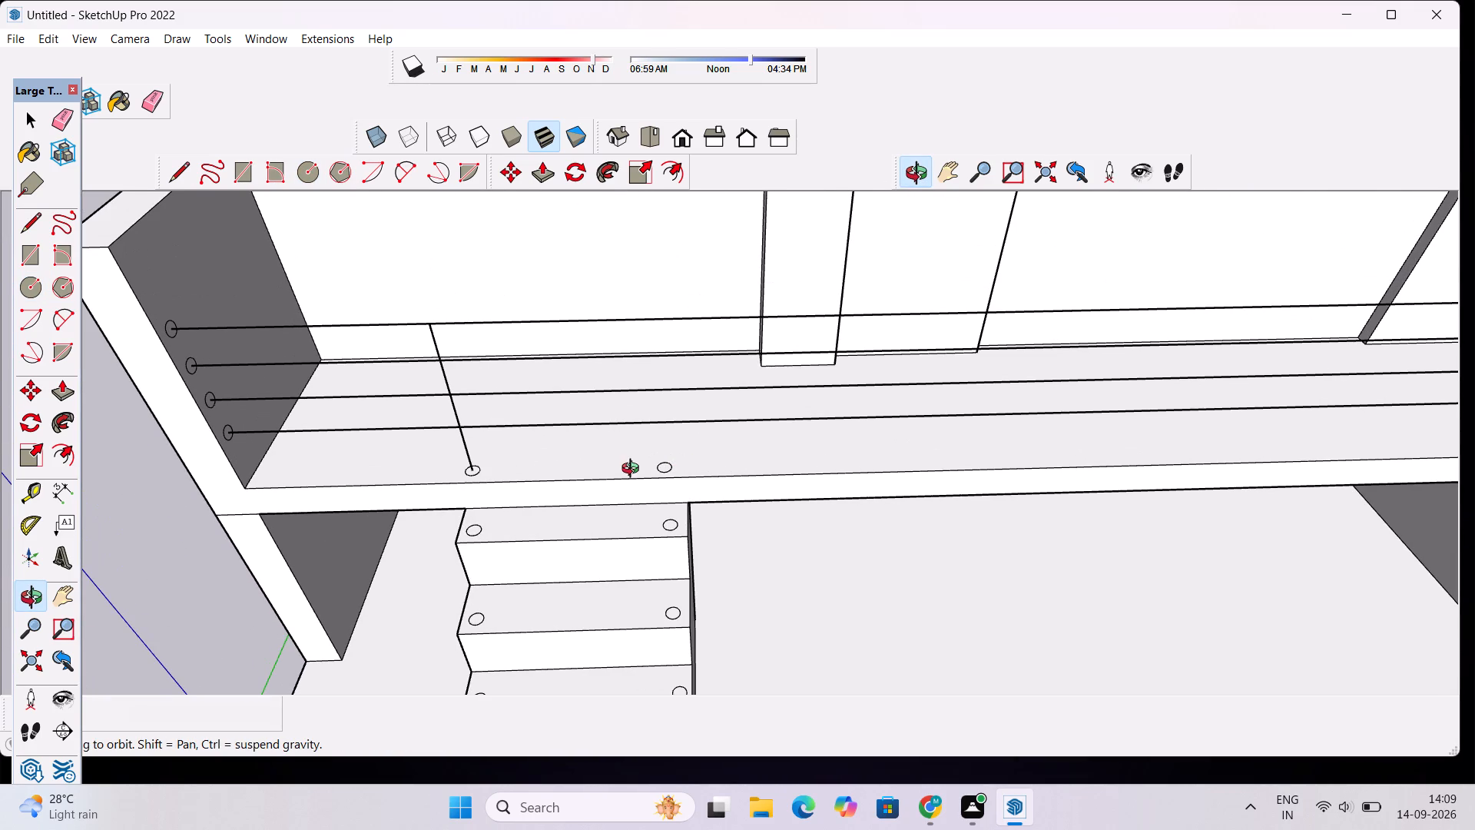
{"action": "key", "text": "space"}
{"action": "scroll", "coordinate": [424, 430], "scroll_direction": "up", "scroll_amount": 4}
{"action": "scroll", "coordinate": [499, 474], "scroll_direction": "up", "scroll_amount": 2}
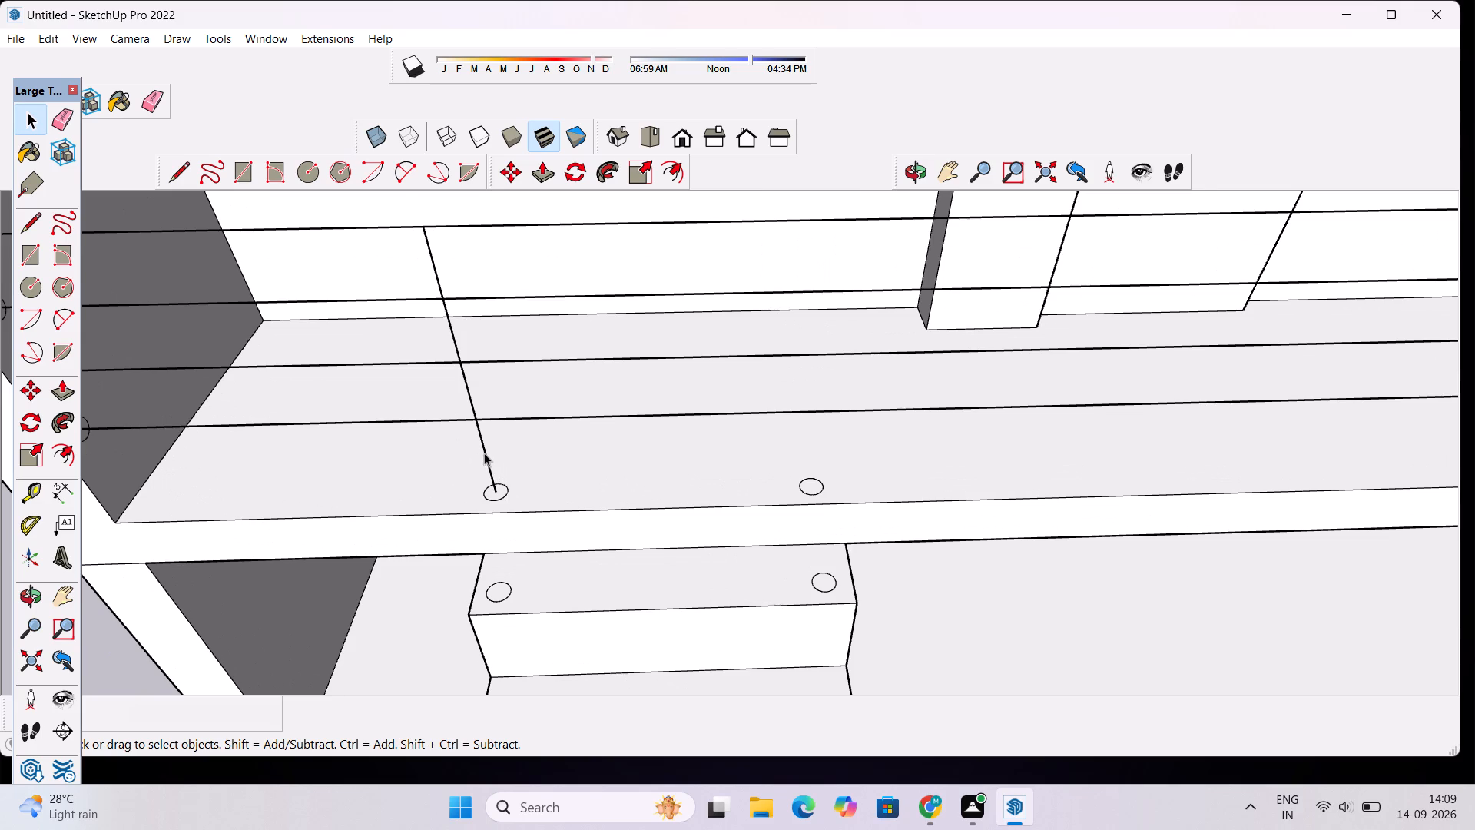
{"action": "left_click", "coordinate": [484, 453]}
{"action": "scroll", "coordinate": [484, 451], "scroll_direction": "down", "scroll_amount": 3}
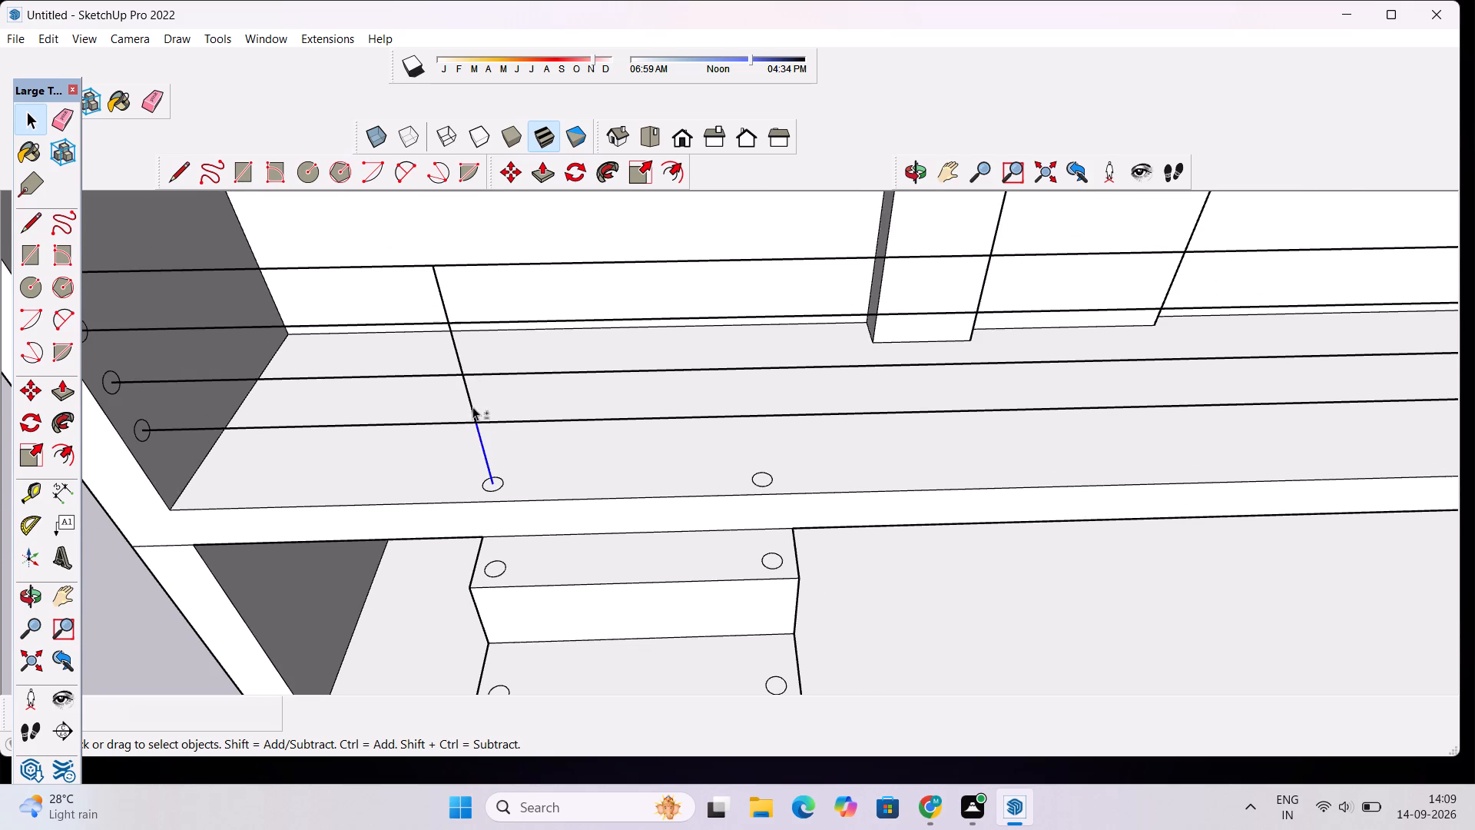
{"action": "left_click", "coordinate": [469, 399], "text": "shift"}
{"action": "key", "text": "space"}
{"action": "key", "text": "l"}
{"action": "scroll", "coordinate": [737, 500], "scroll_direction": "up", "scroll_amount": 3}
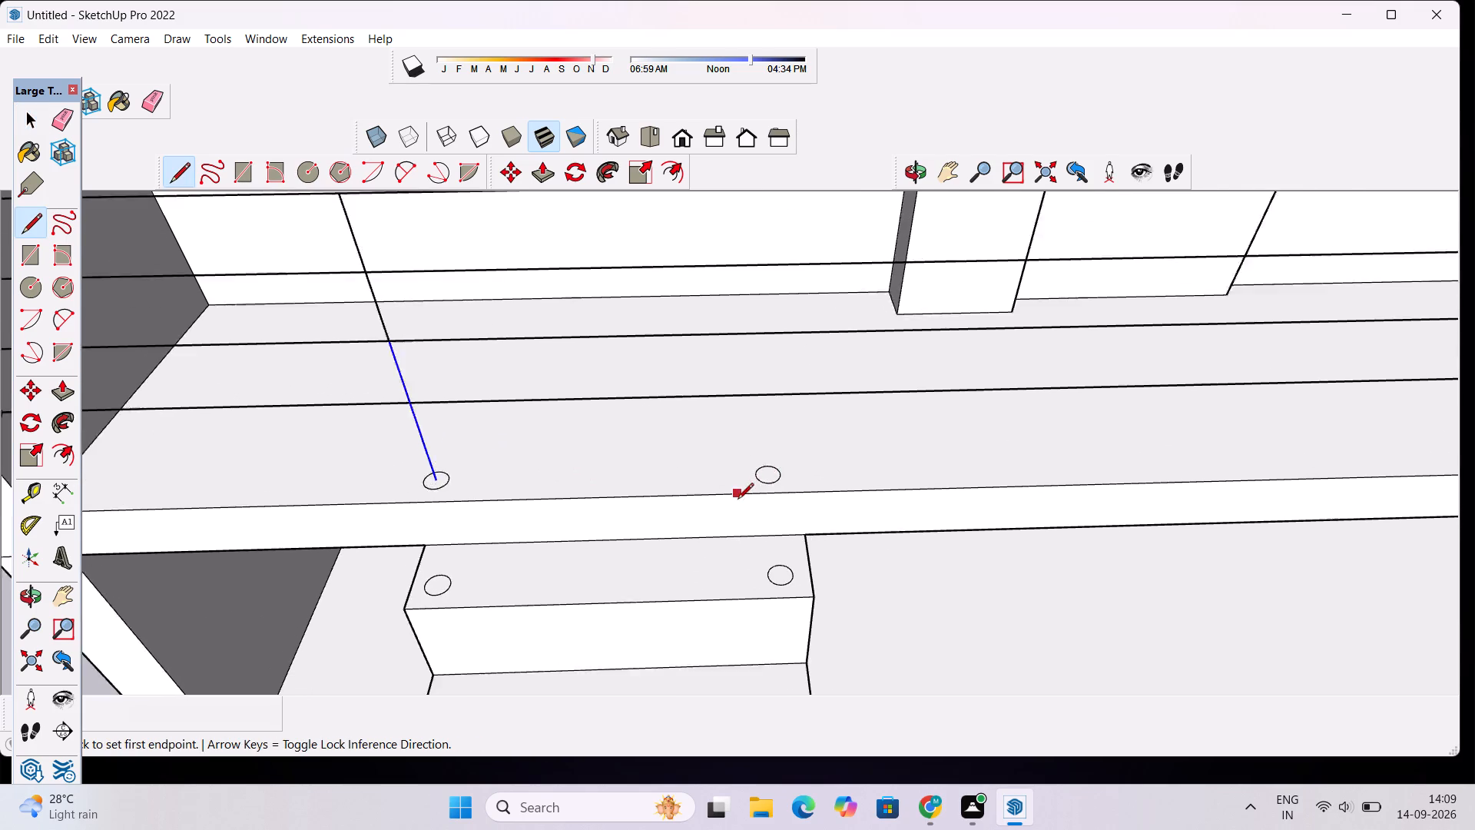
{"action": "left_click", "coordinate": [773, 470]}
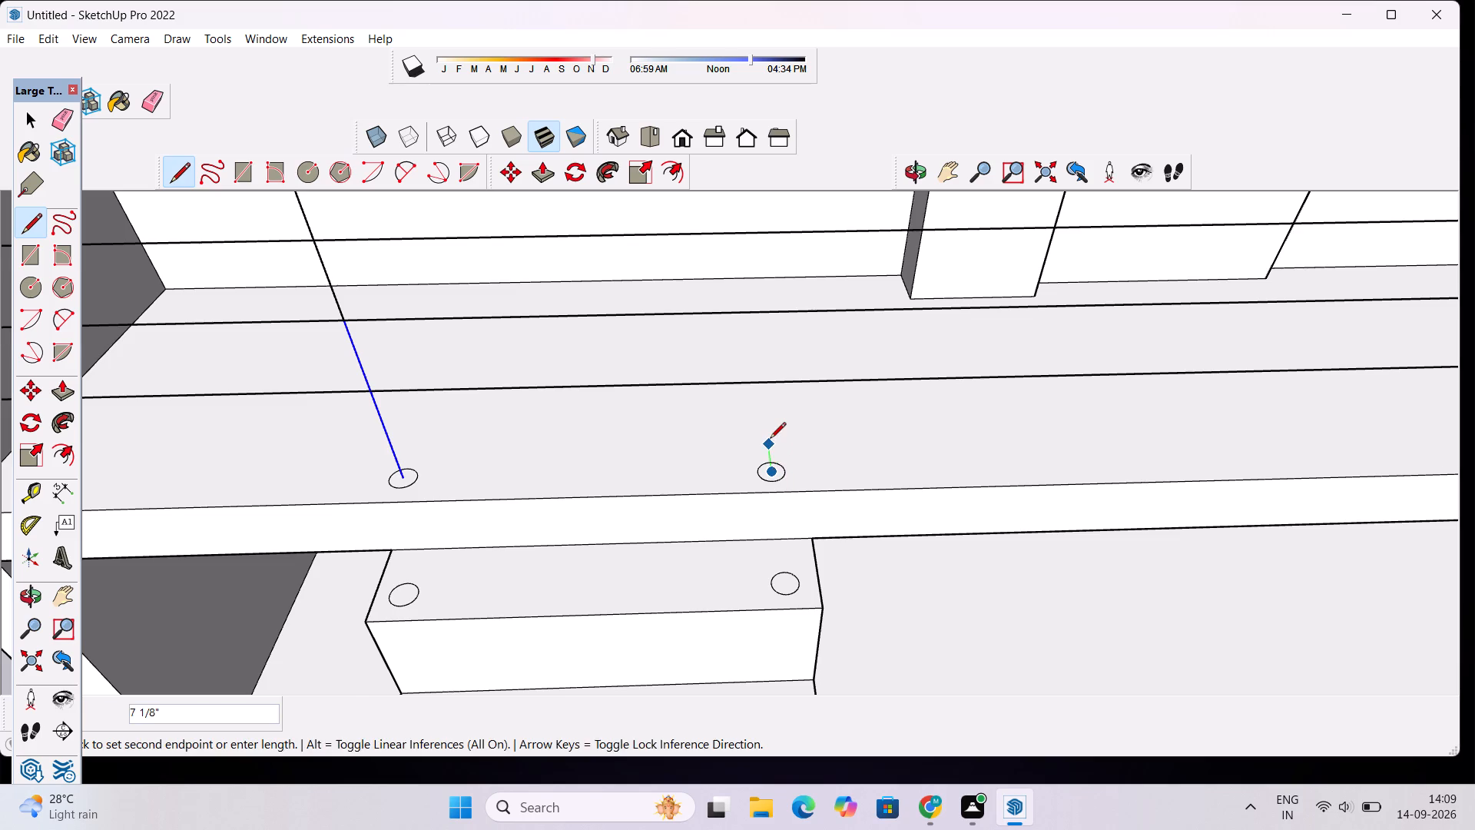
{"action": "scroll", "coordinate": [770, 440], "scroll_direction": "down", "scroll_amount": 5}
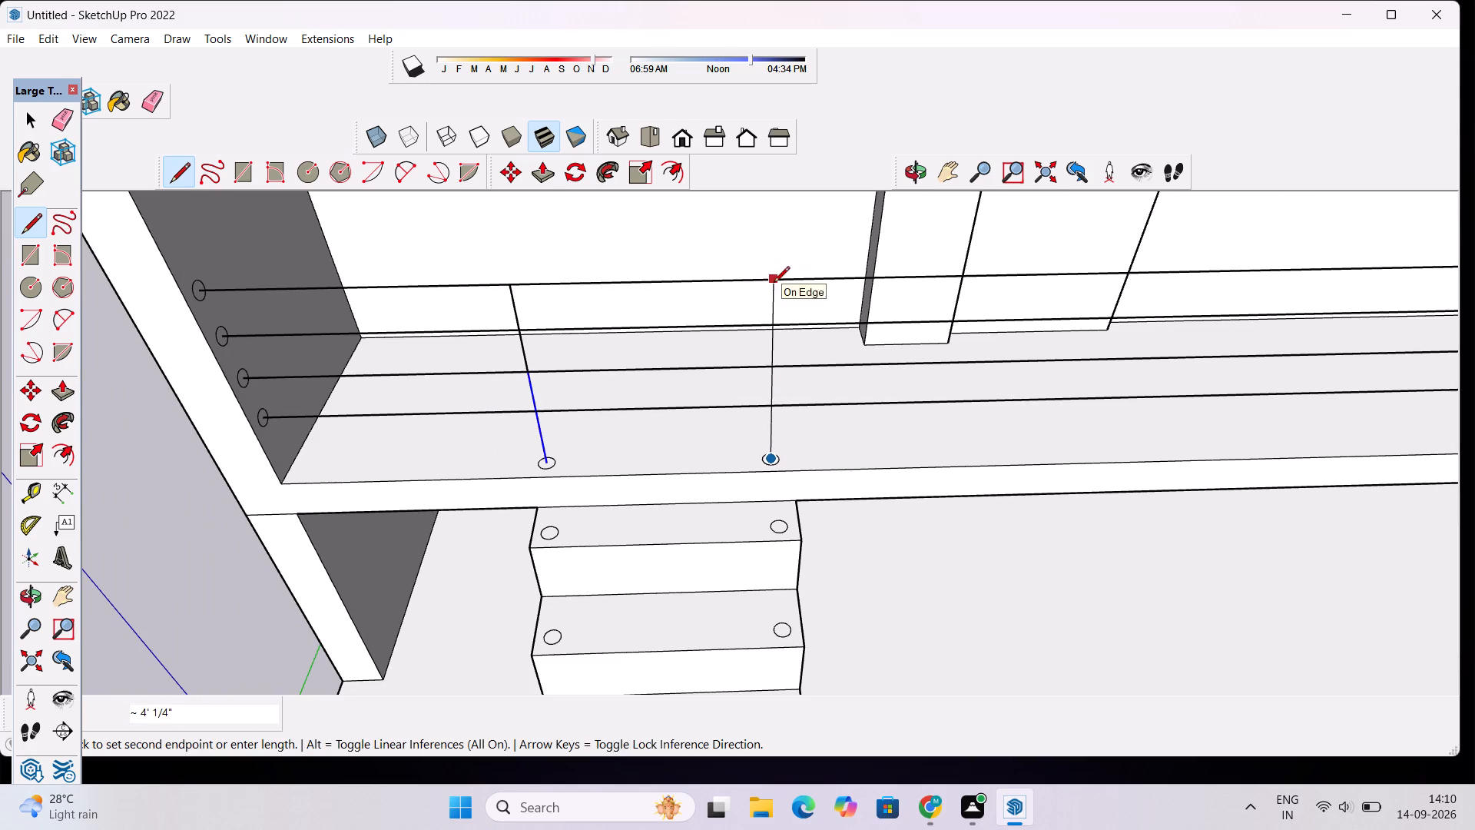
{"action": "scroll", "coordinate": [777, 284], "scroll_direction": "up", "scroll_amount": 4}
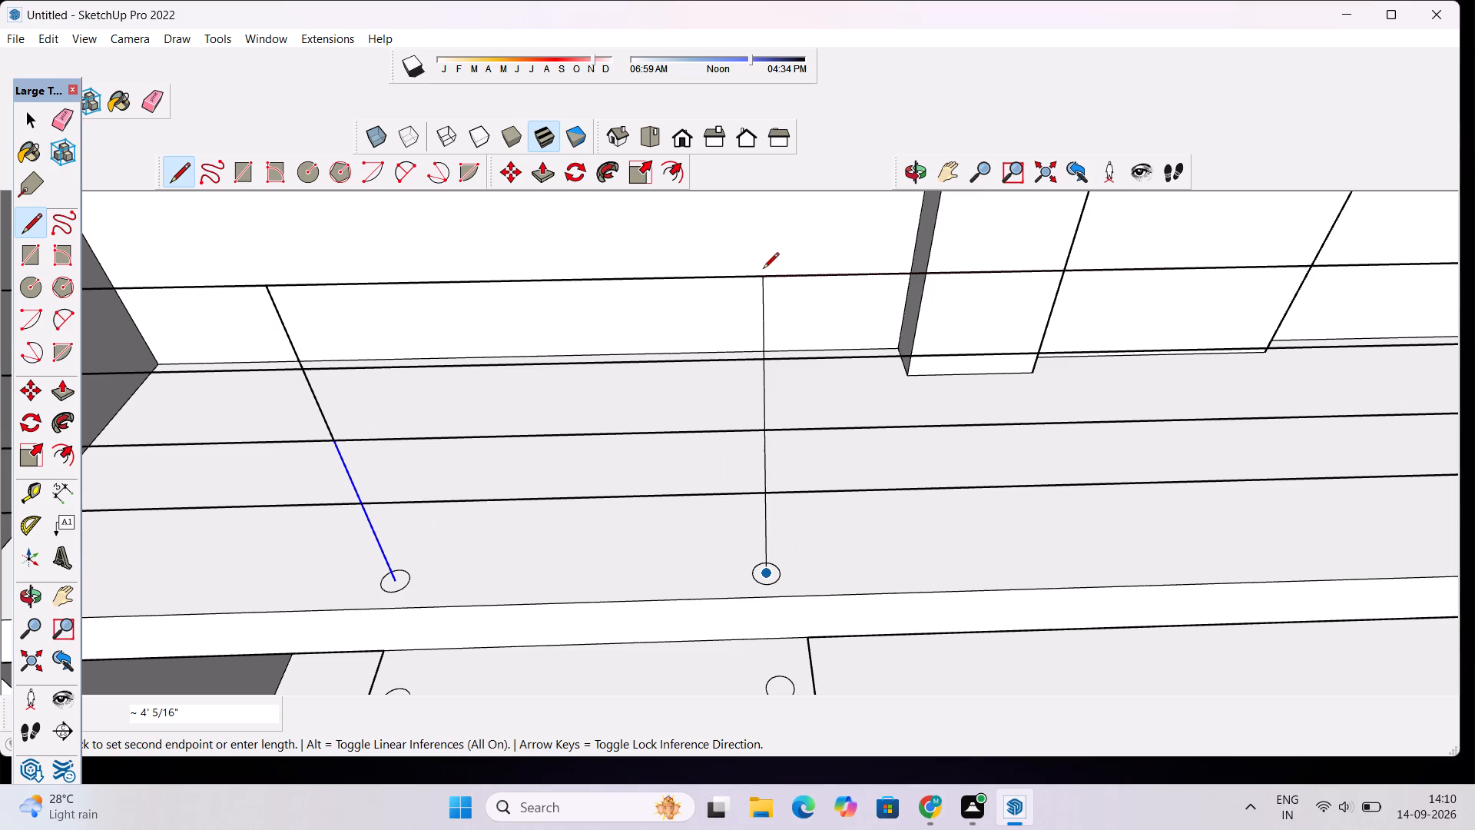
{"action": "left_click", "coordinate": [788, 283]}
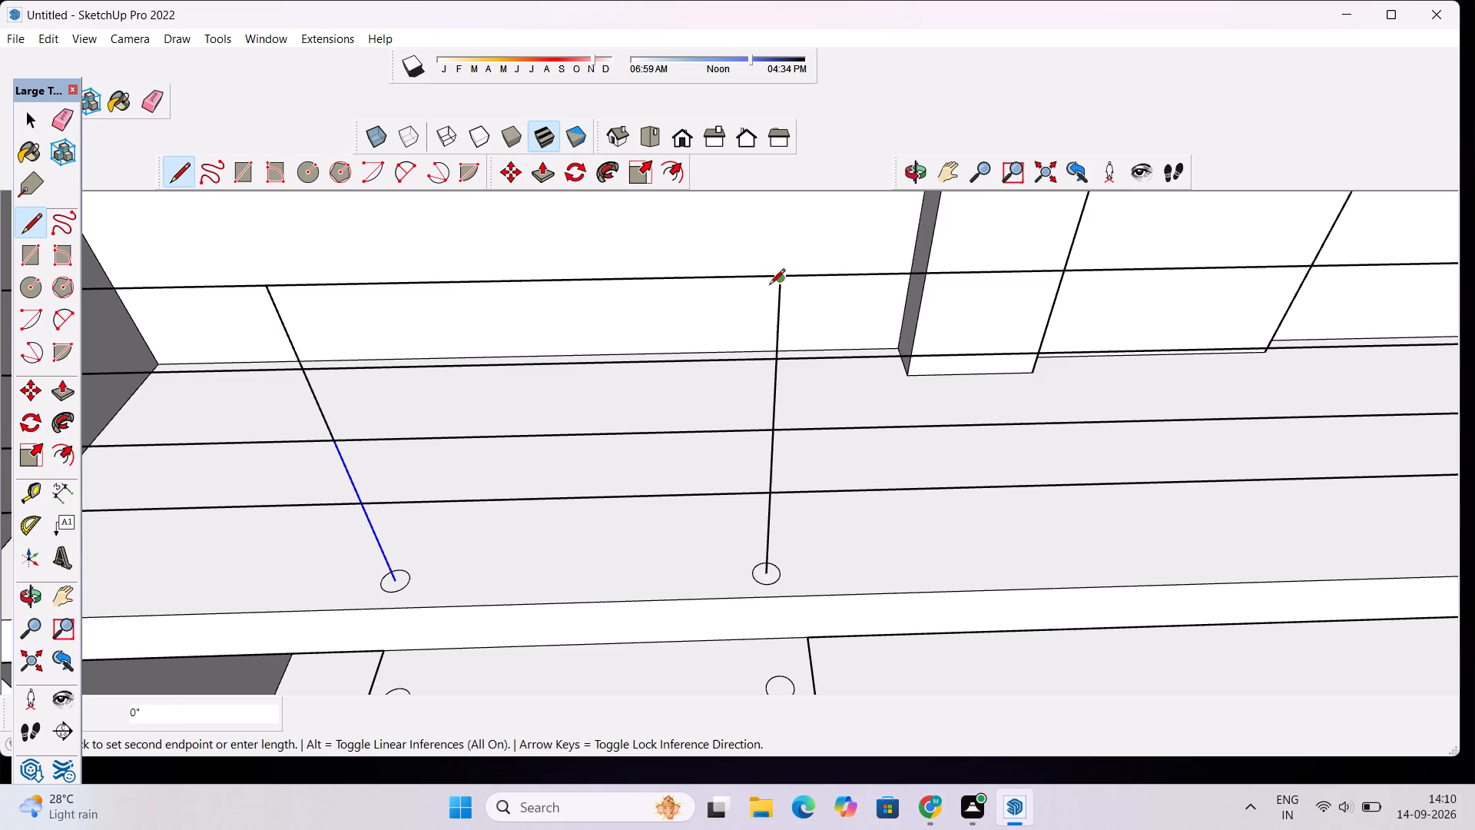
{"action": "key", "text": "space"}
Draw a sloping line about 9' 2" long from the new vertical line's upper end down alongside the staircase, past the lowest step.
{"action": "scroll", "coordinate": [765, 287], "scroll_direction": "down", "scroll_amount": 8}
{"action": "key", "text": "l"}
{"action": "scroll", "coordinate": [770, 343], "scroll_direction": "down", "scroll_amount": 5}
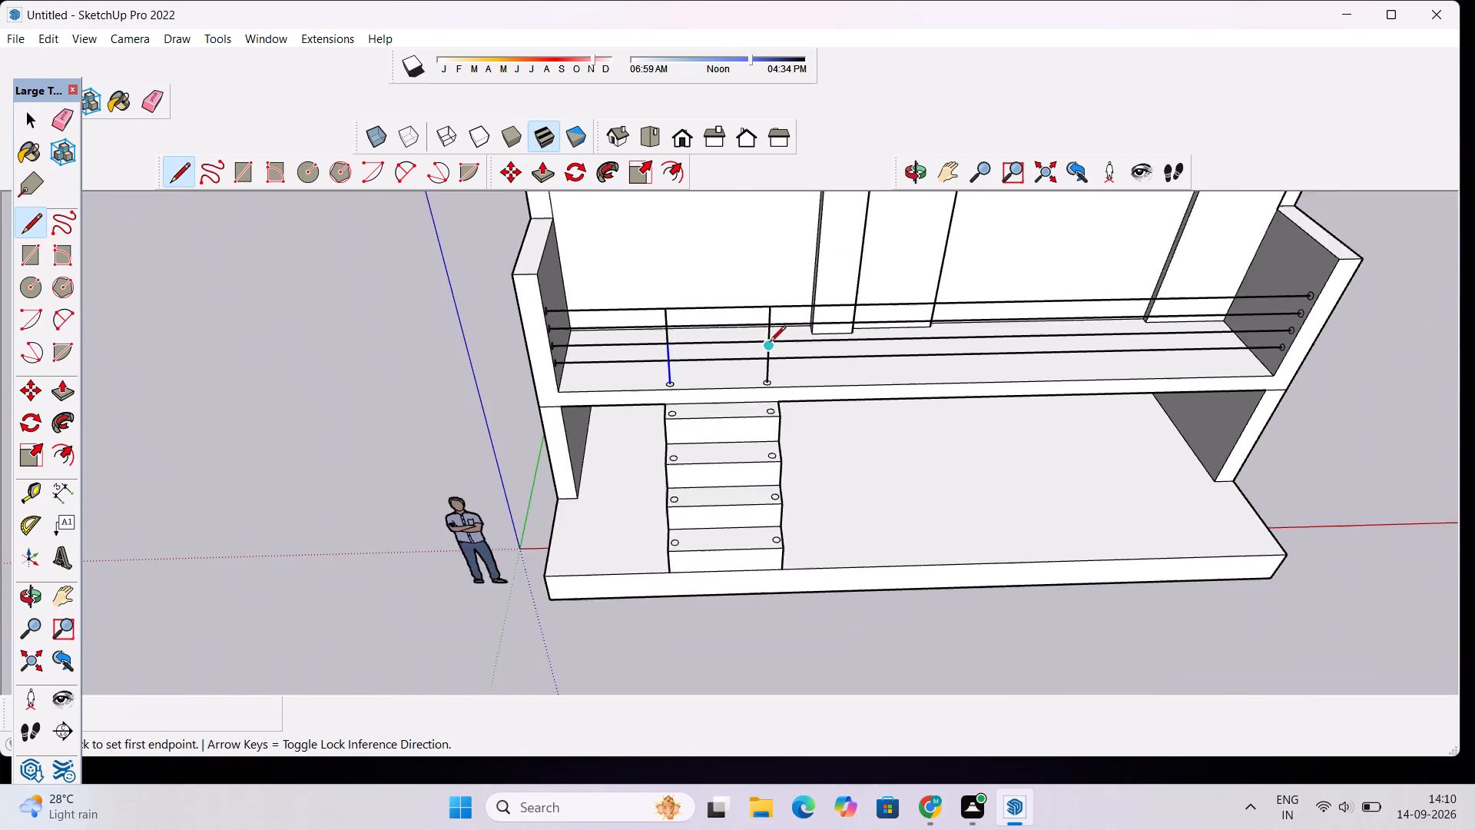
{"action": "scroll", "coordinate": [770, 343], "scroll_direction": "down", "scroll_amount": 2}
{"action": "scroll", "coordinate": [789, 572], "scroll_direction": "up", "scroll_amount": 7}
{"action": "scroll", "coordinate": [769, 470], "scroll_direction": "up", "scroll_amount": 3}
{"action": "scroll", "coordinate": [761, 447], "scroll_direction": "down", "scroll_amount": 10}
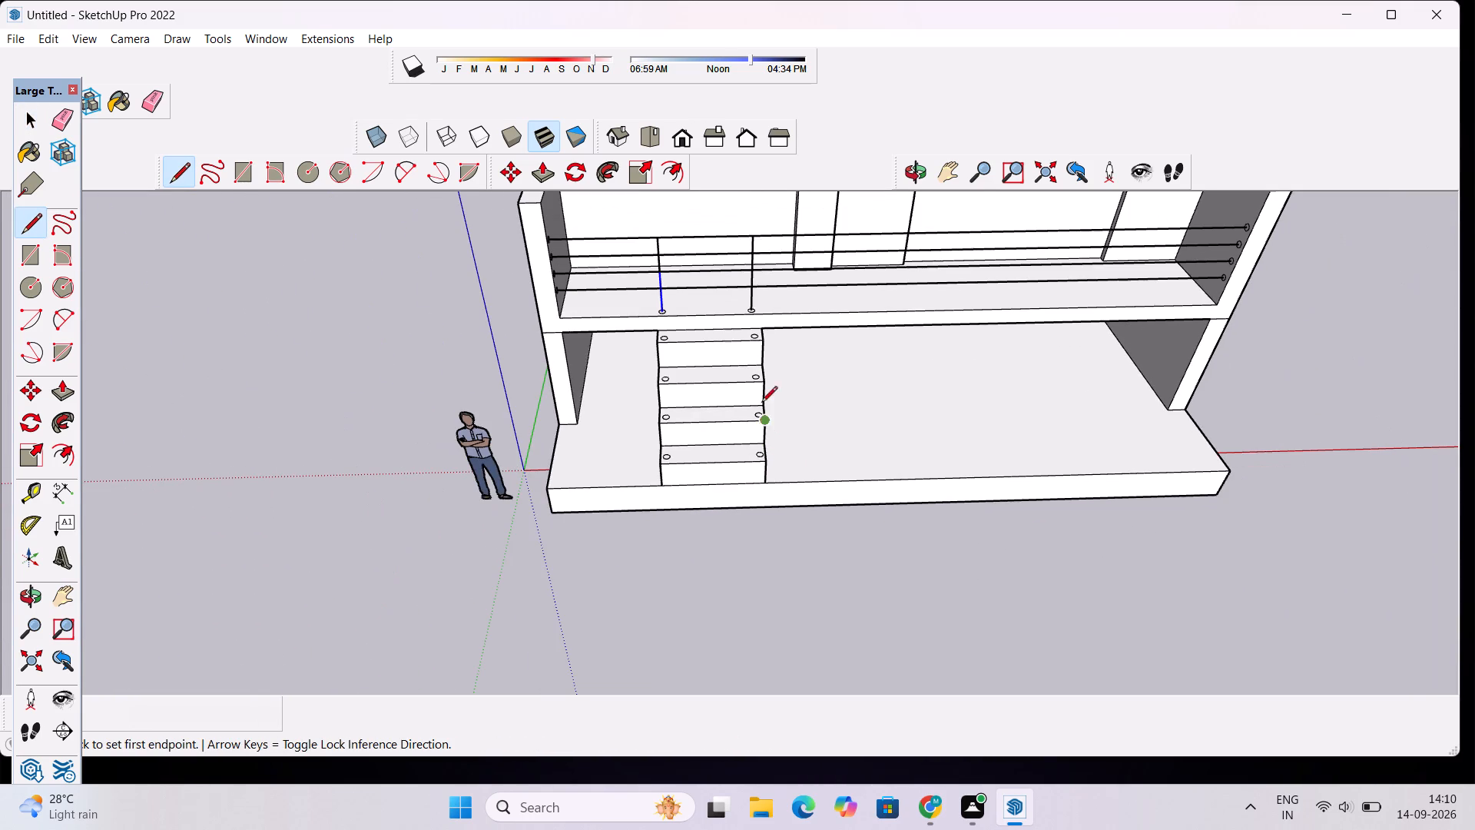
{"action": "left_click", "coordinate": [752, 238]}
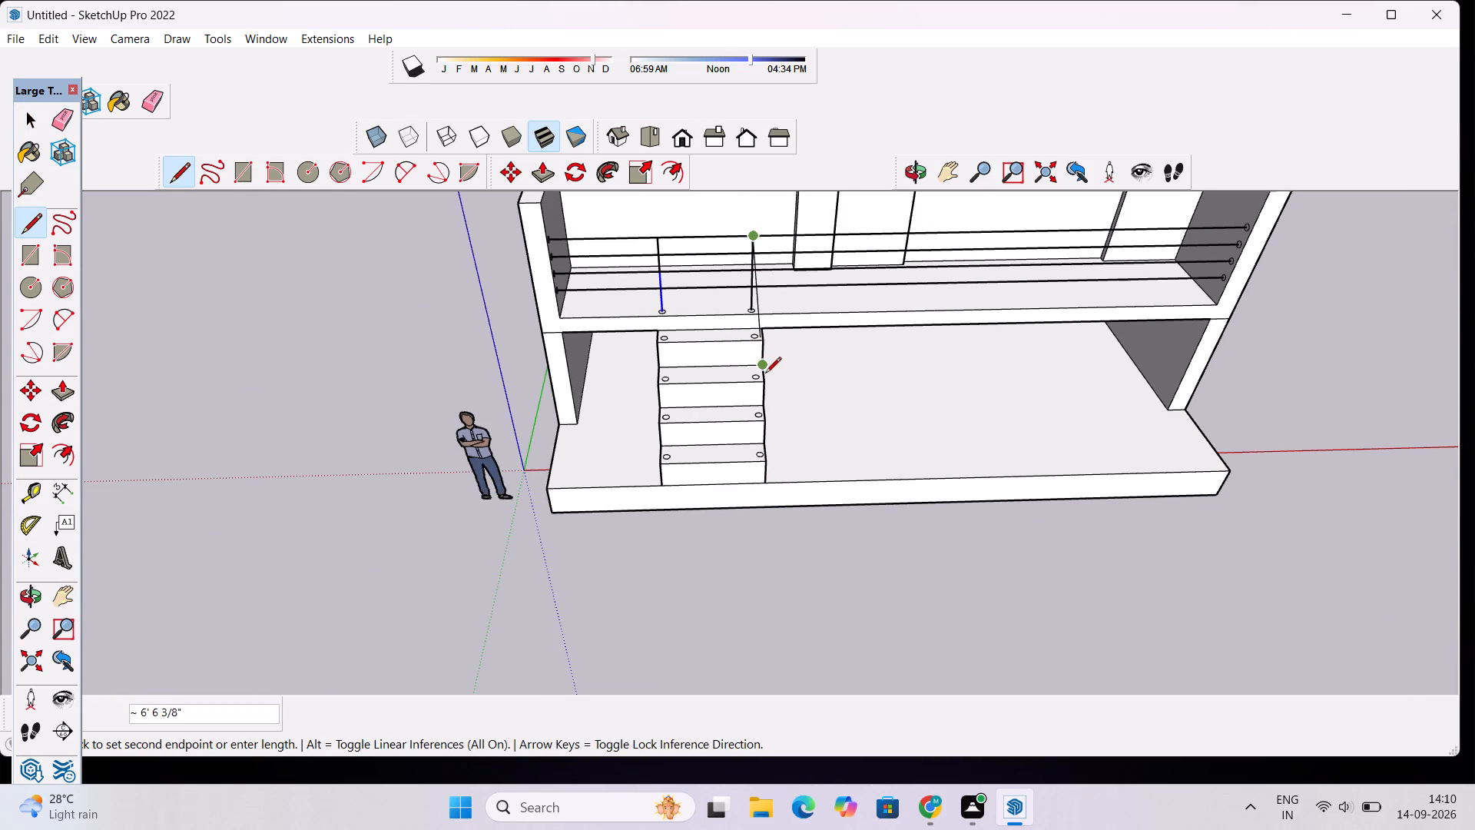
{"action": "scroll", "coordinate": [758, 393], "scroll_direction": "up", "scroll_amount": 3}
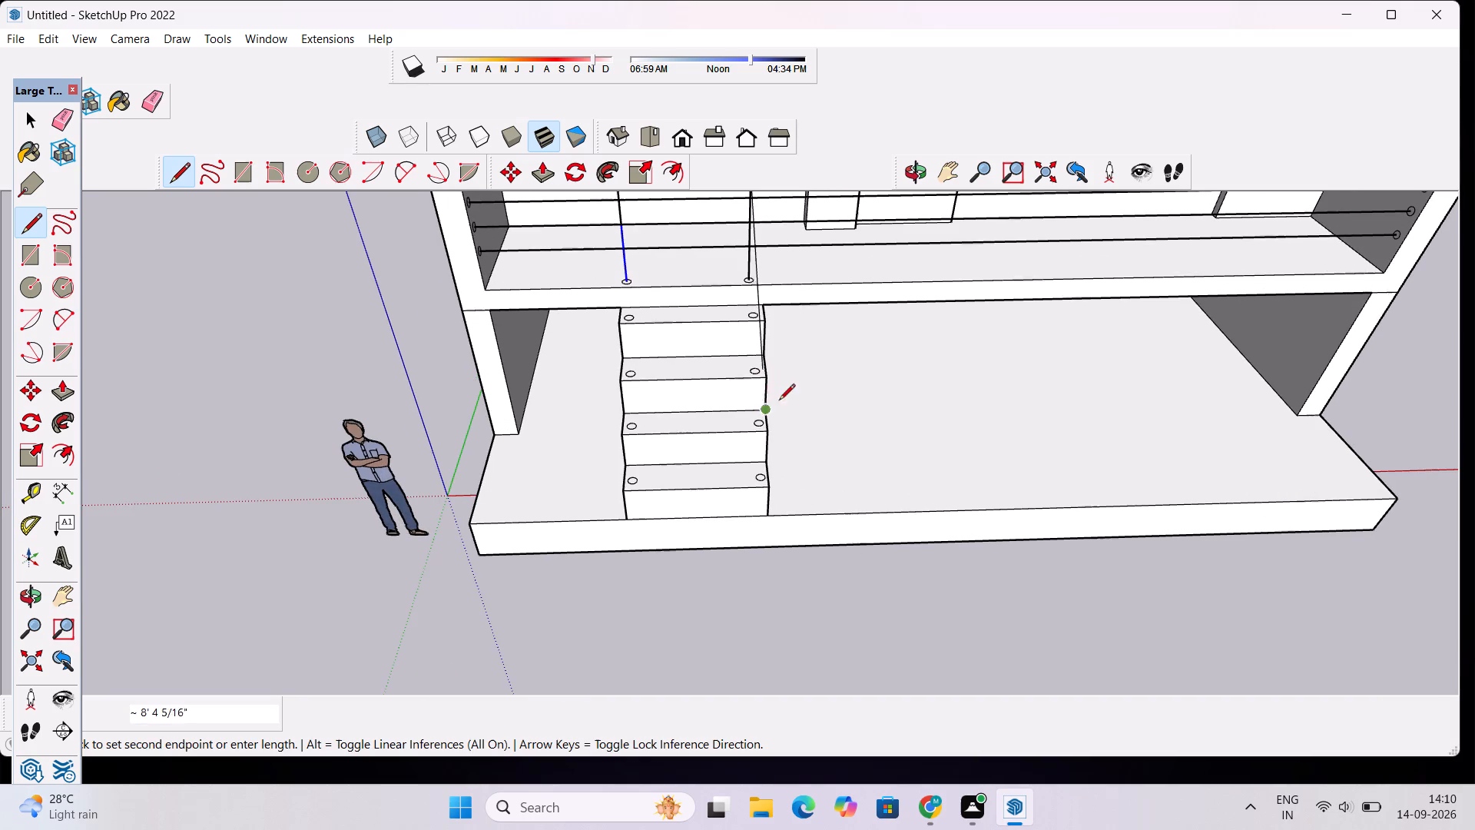
{"action": "scroll", "coordinate": [774, 387], "scroll_direction": "down", "scroll_amount": 4}
{"action": "left_click", "coordinate": [910, 178]}
{"action": "left_click_drag", "start_coordinate": [1050, 303], "coordinate": [663, 368]}
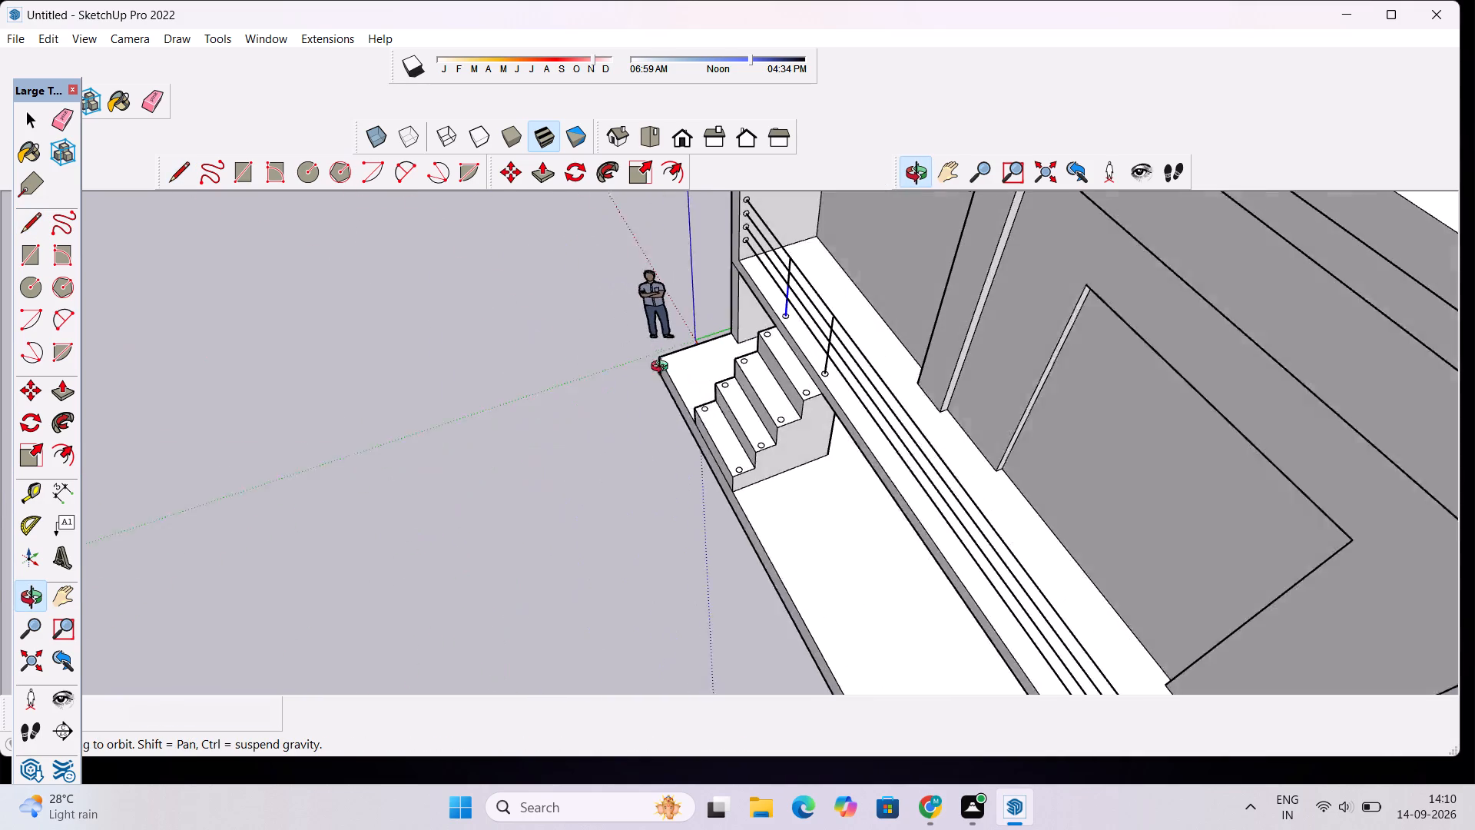
{"action": "left_click_drag", "start_coordinate": [663, 368], "coordinate": [621, 345]}
{"action": "left_click_drag", "start_coordinate": [859, 352], "coordinate": [797, 365]}
{"action": "scroll", "coordinate": [797, 362], "scroll_direction": "up", "scroll_amount": 2}
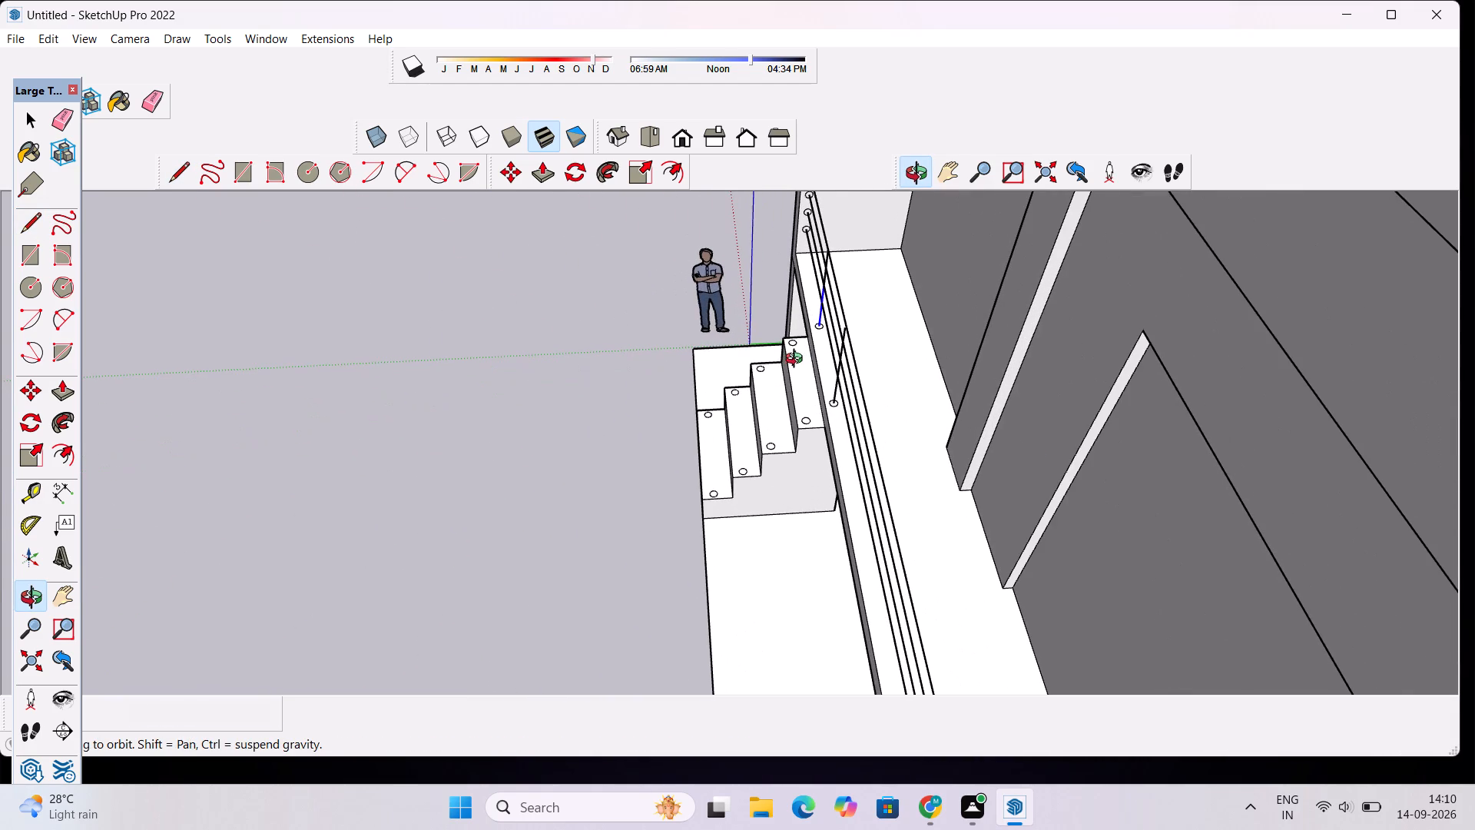
{"action": "key", "text": "l"}
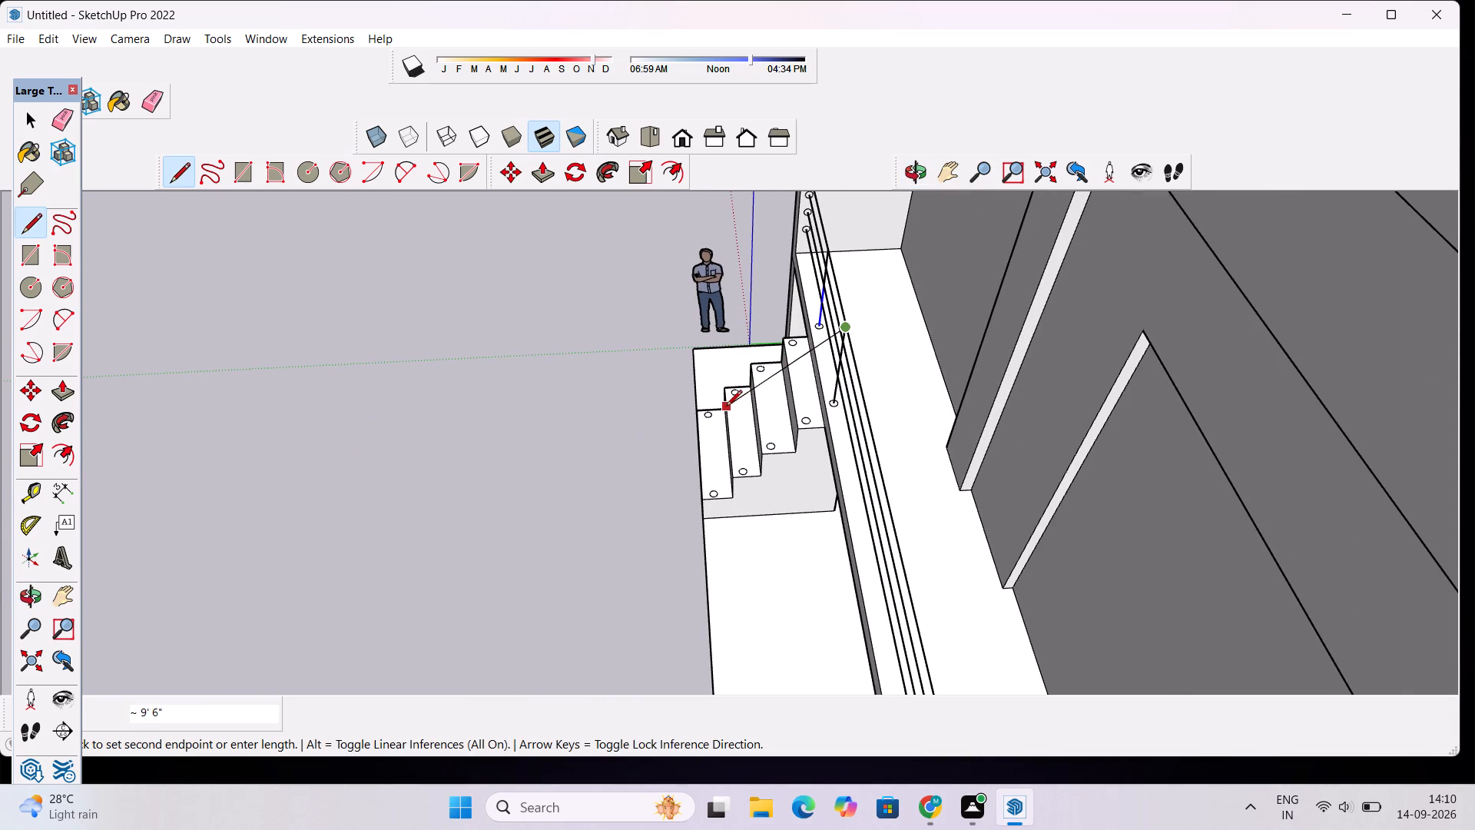
{"action": "left_click", "coordinate": [669, 447]}
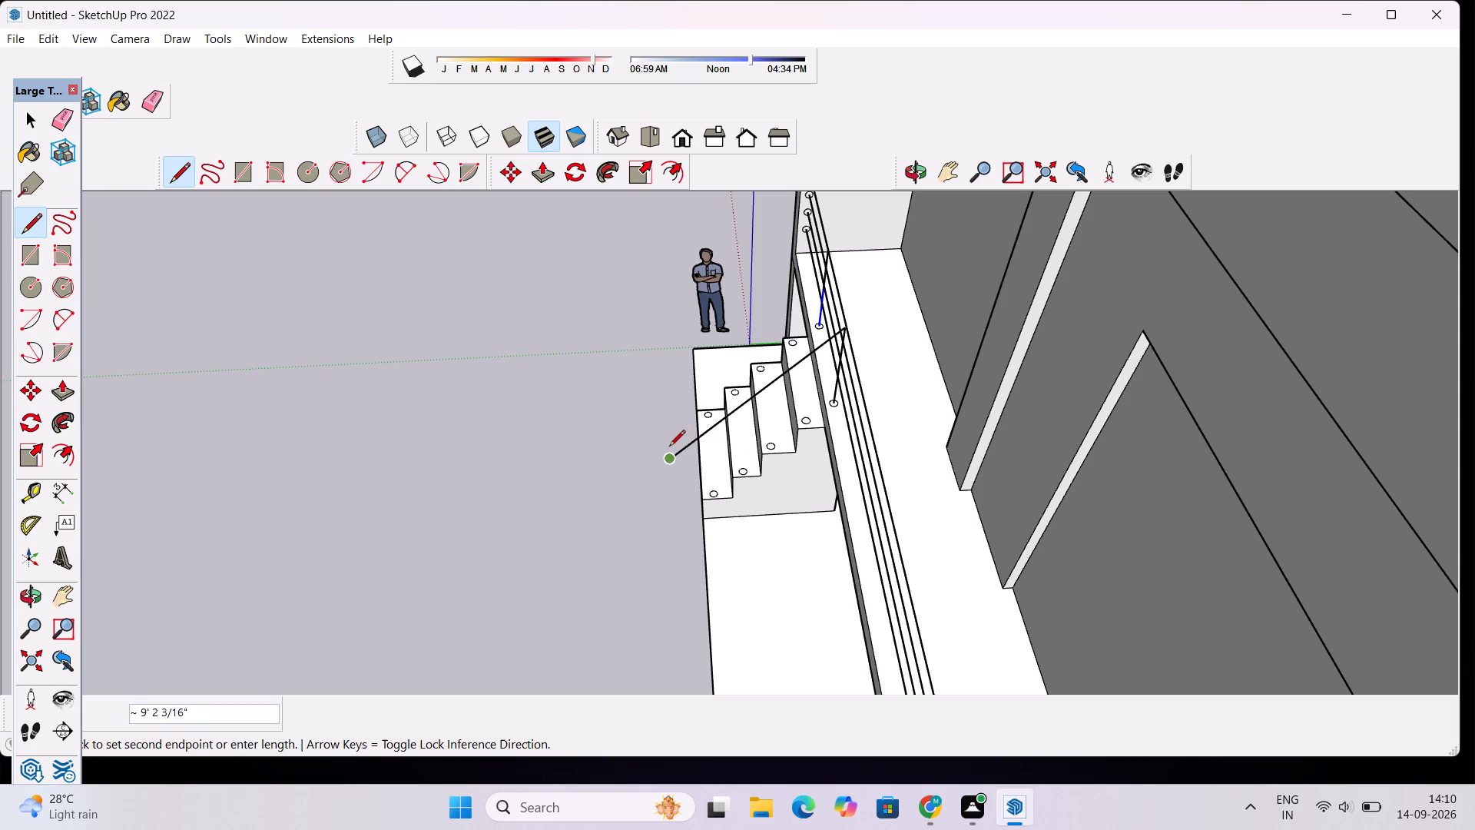
{"action": "key", "text": "space"}
Draw a vertical line about 4' high from the circle centre on the second-highest tread up to the sloping line.
{"action": "left_click", "coordinate": [910, 181]}
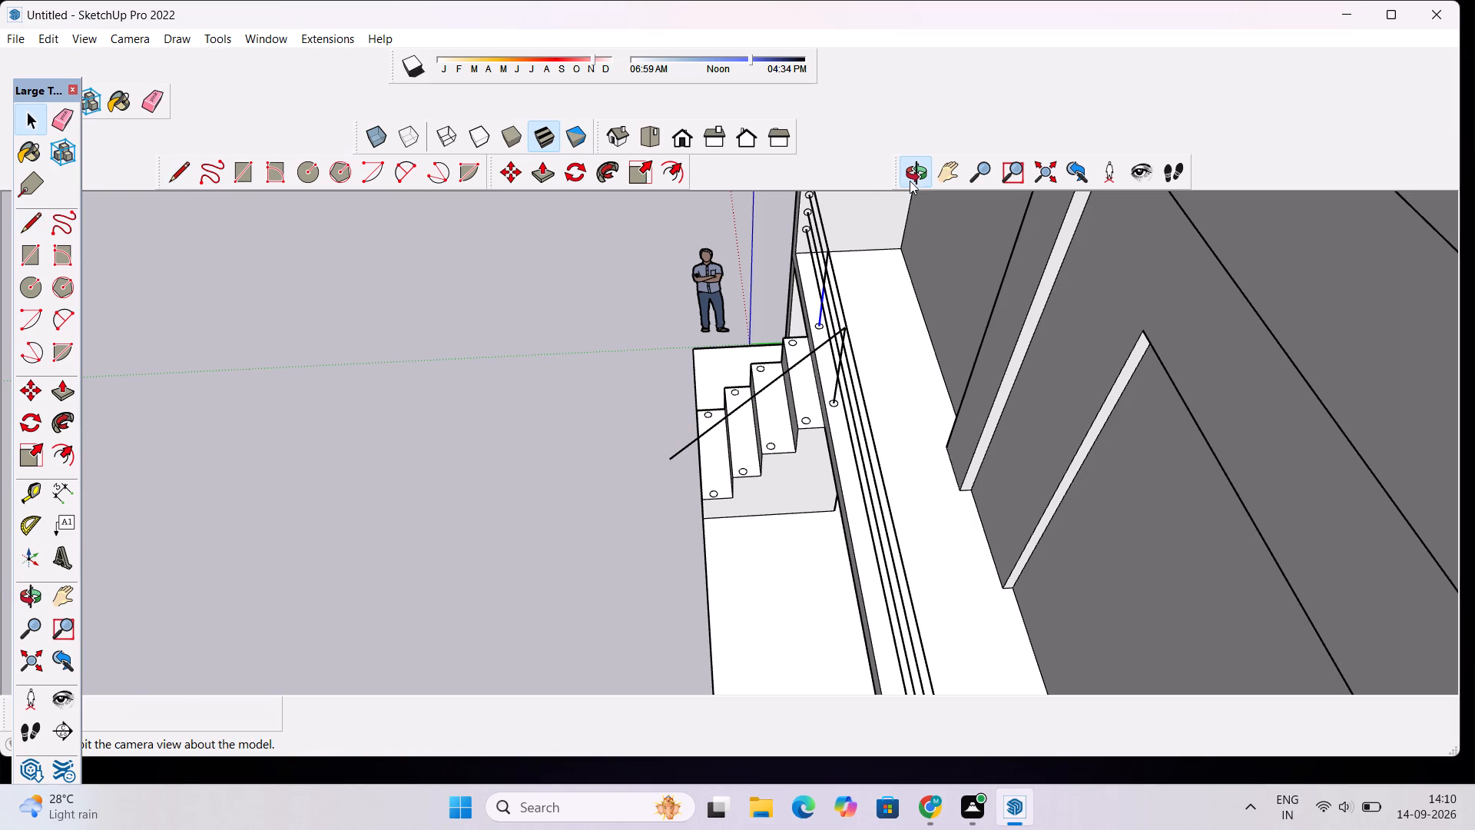
{"action": "left_click_drag", "start_coordinate": [724, 433], "coordinate": [1099, 368]}
{"action": "scroll", "coordinate": [820, 485], "scroll_direction": "up", "scroll_amount": 4}
{"action": "left_click_drag", "start_coordinate": [616, 541], "coordinate": [763, 500]}
{"action": "scroll", "coordinate": [765, 482], "scroll_direction": "up", "scroll_amount": 4}
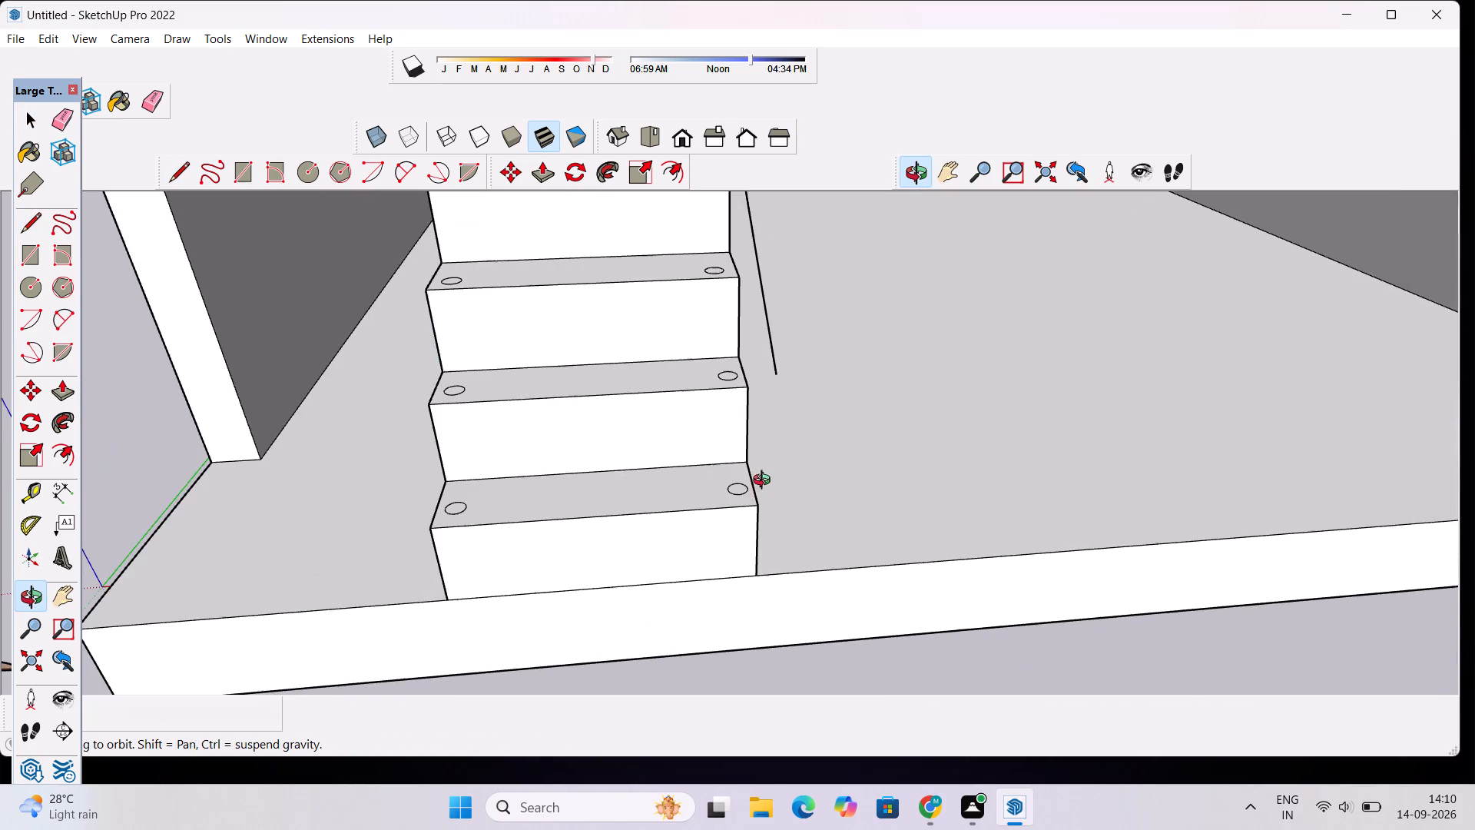
{"action": "left_click_drag", "start_coordinate": [732, 528], "coordinate": [939, 546]}
{"action": "scroll", "coordinate": [870, 506], "scroll_direction": "down", "scroll_amount": 4}
{"action": "left_click_drag", "start_coordinate": [846, 480], "coordinate": [861, 553], "text": "shift"}
{"action": "left_click_drag", "start_coordinate": [837, 501], "coordinate": [845, 543], "text": "shift"}
{"action": "scroll", "coordinate": [736, 432], "scroll_direction": "up", "scroll_amount": 1}
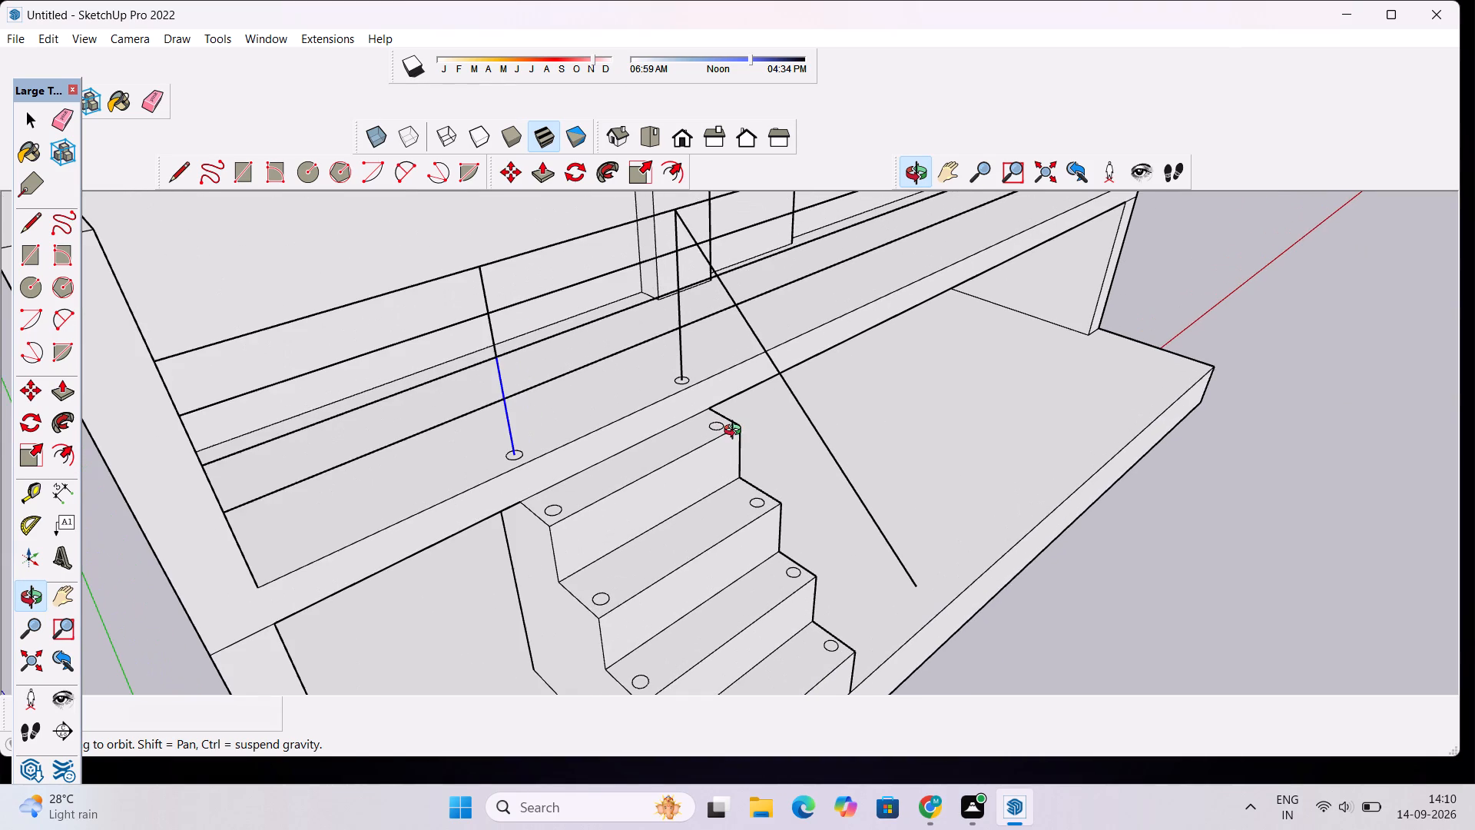
{"action": "type", "text": "ml"}
{"action": "scroll", "coordinate": [718, 428], "scroll_direction": "up", "scroll_amount": 5}
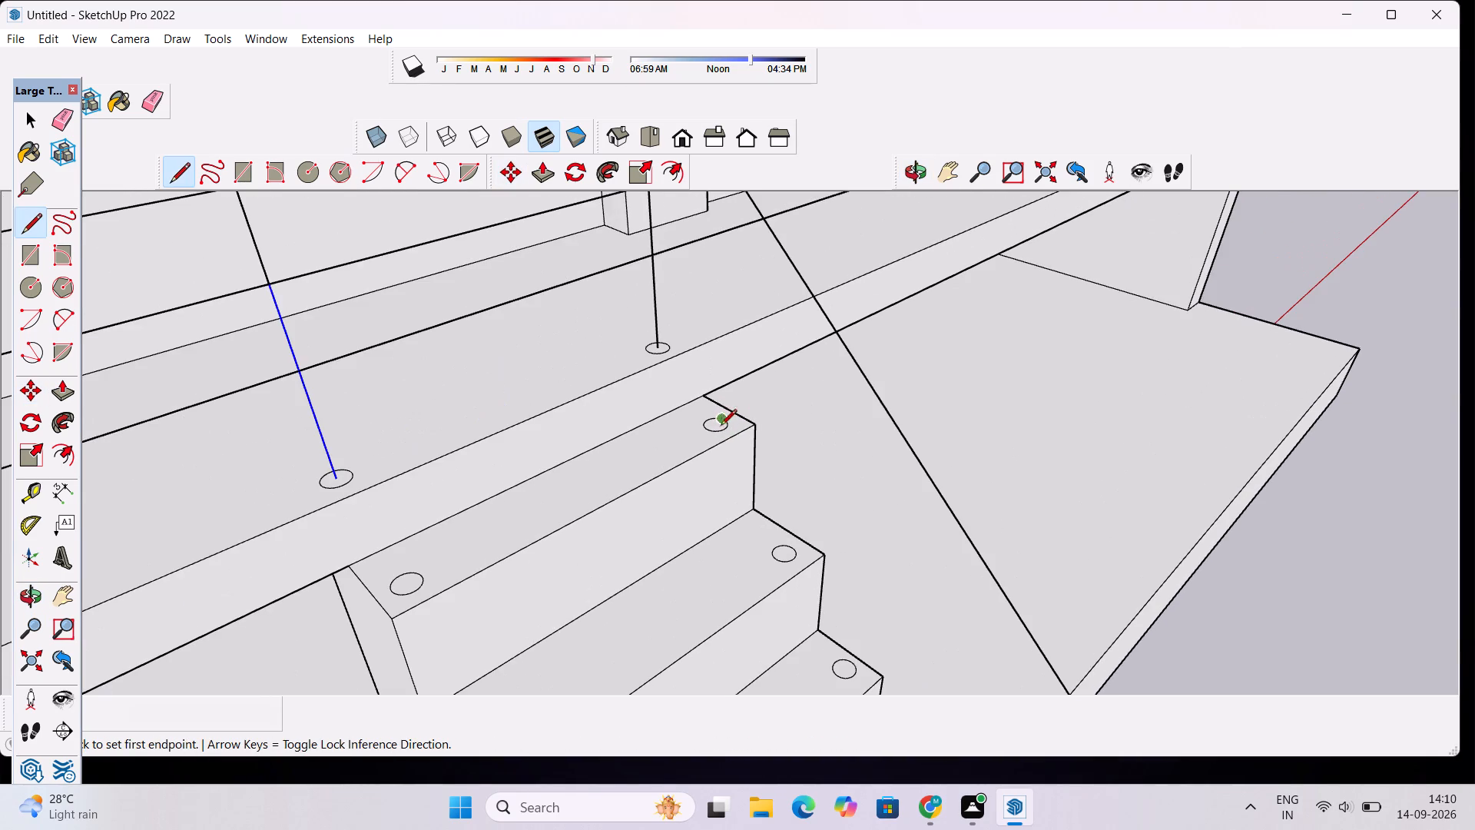
{"action": "scroll", "coordinate": [701, 374], "scroll_direction": "down", "scroll_amount": 4}
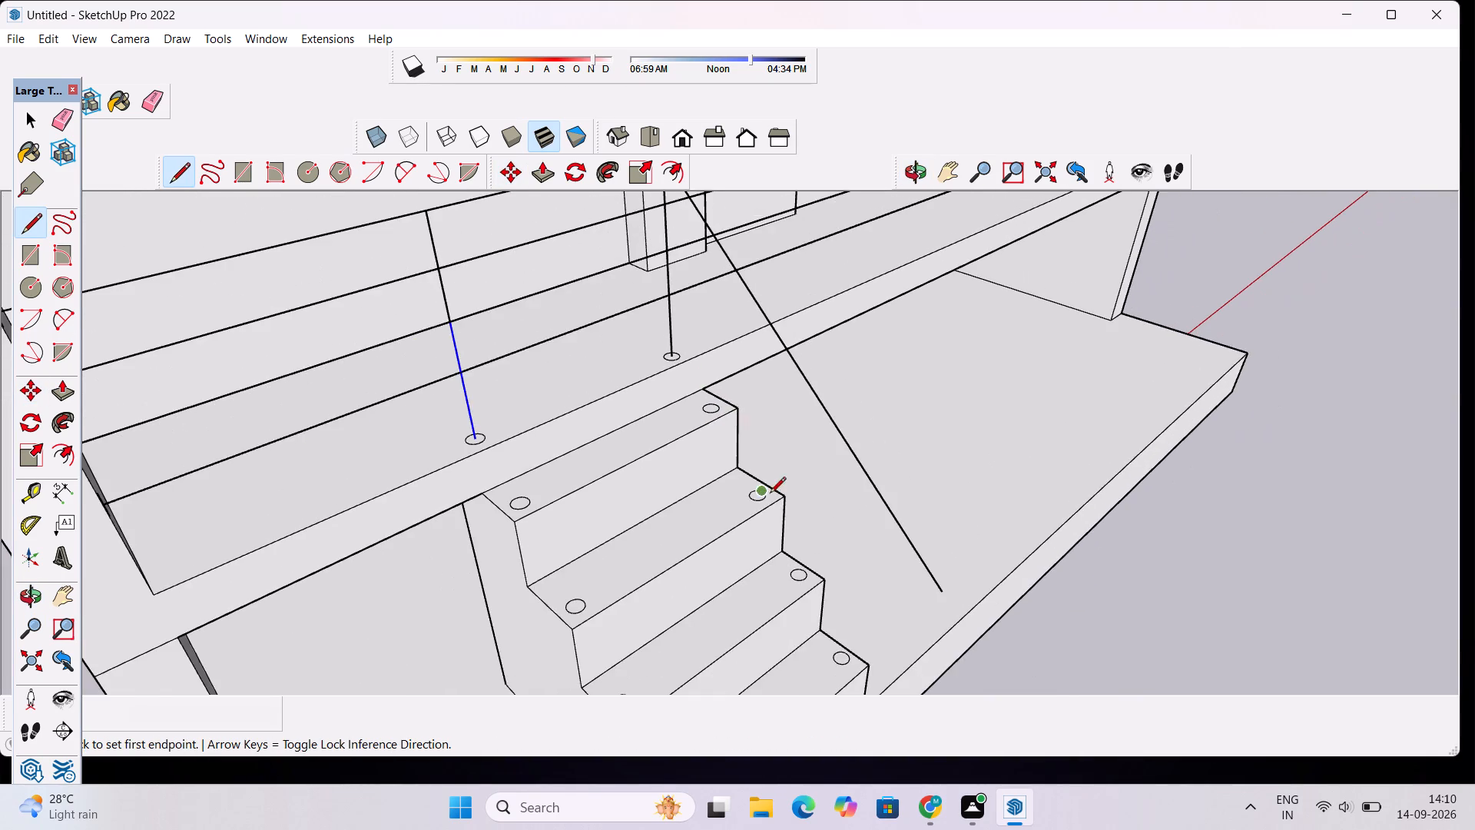
{"action": "scroll", "coordinate": [779, 495], "scroll_direction": "up", "scroll_amount": 7}
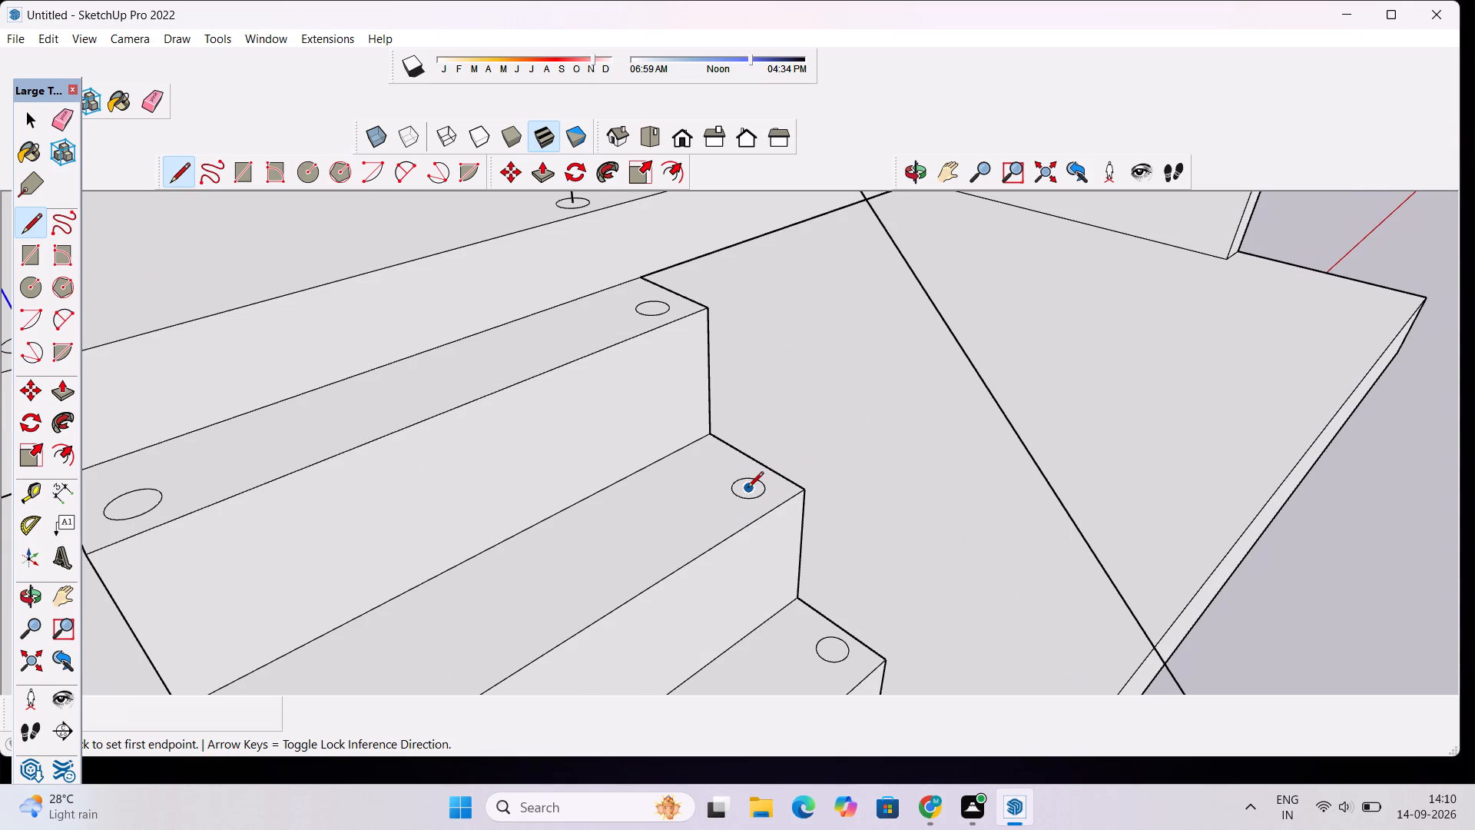
{"action": "left_click", "coordinate": [747, 489]}
{"action": "scroll", "coordinate": [747, 459], "scroll_direction": "down", "scroll_amount": 7}
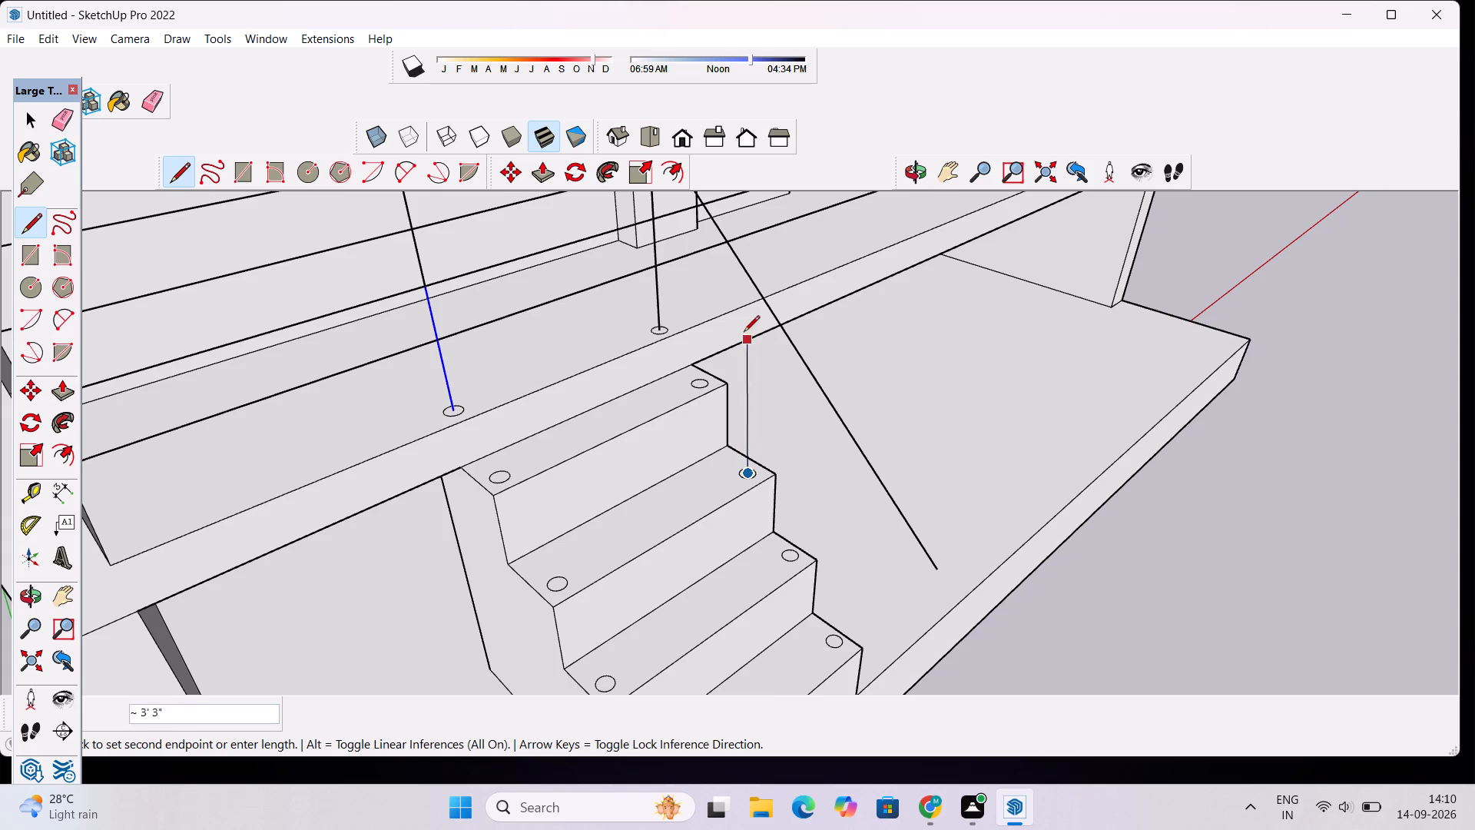
{"action": "scroll", "coordinate": [744, 333], "scroll_direction": "down", "scroll_amount": 3}
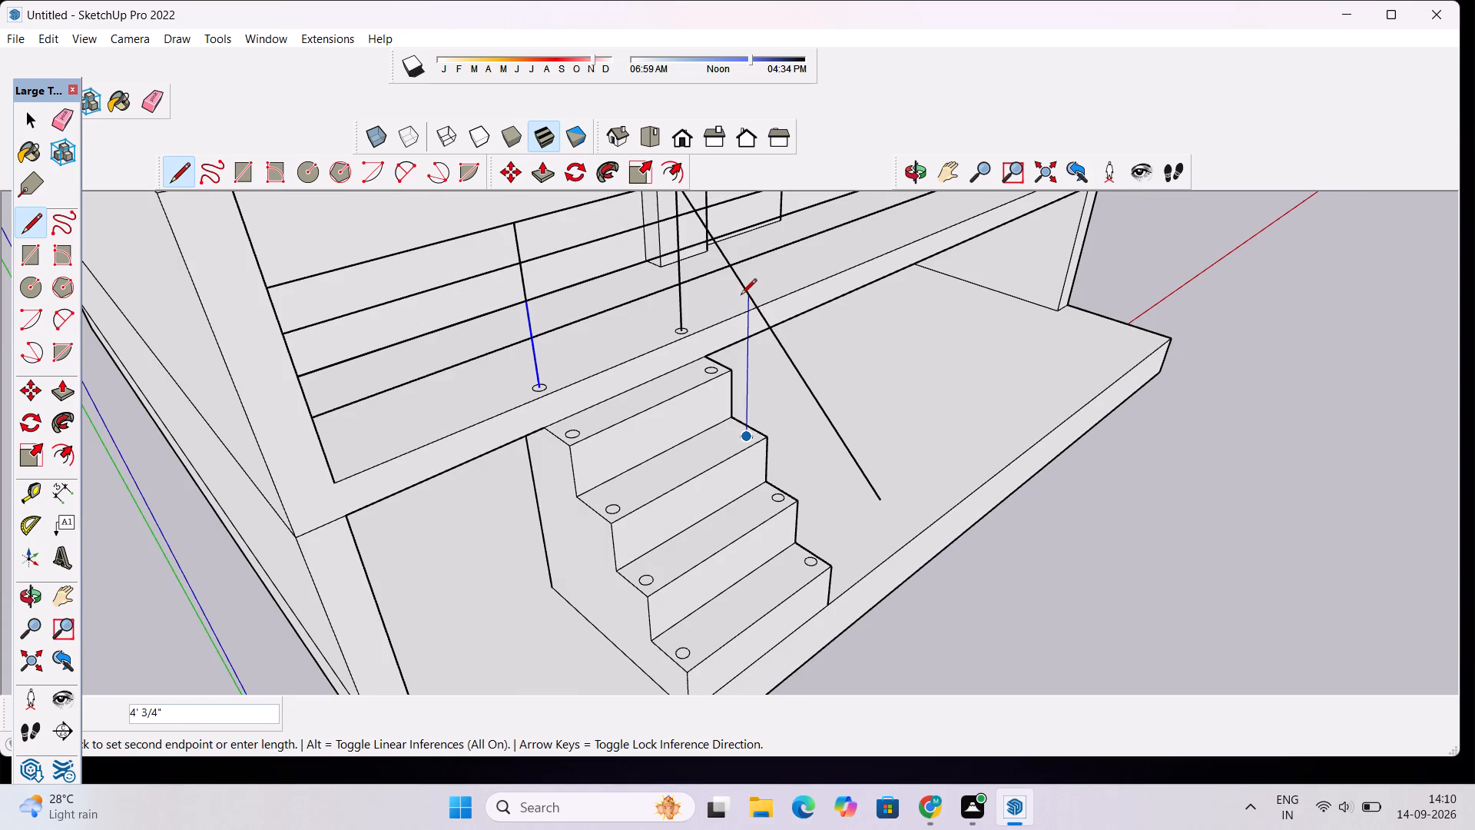
{"action": "left_click", "coordinate": [741, 295]}
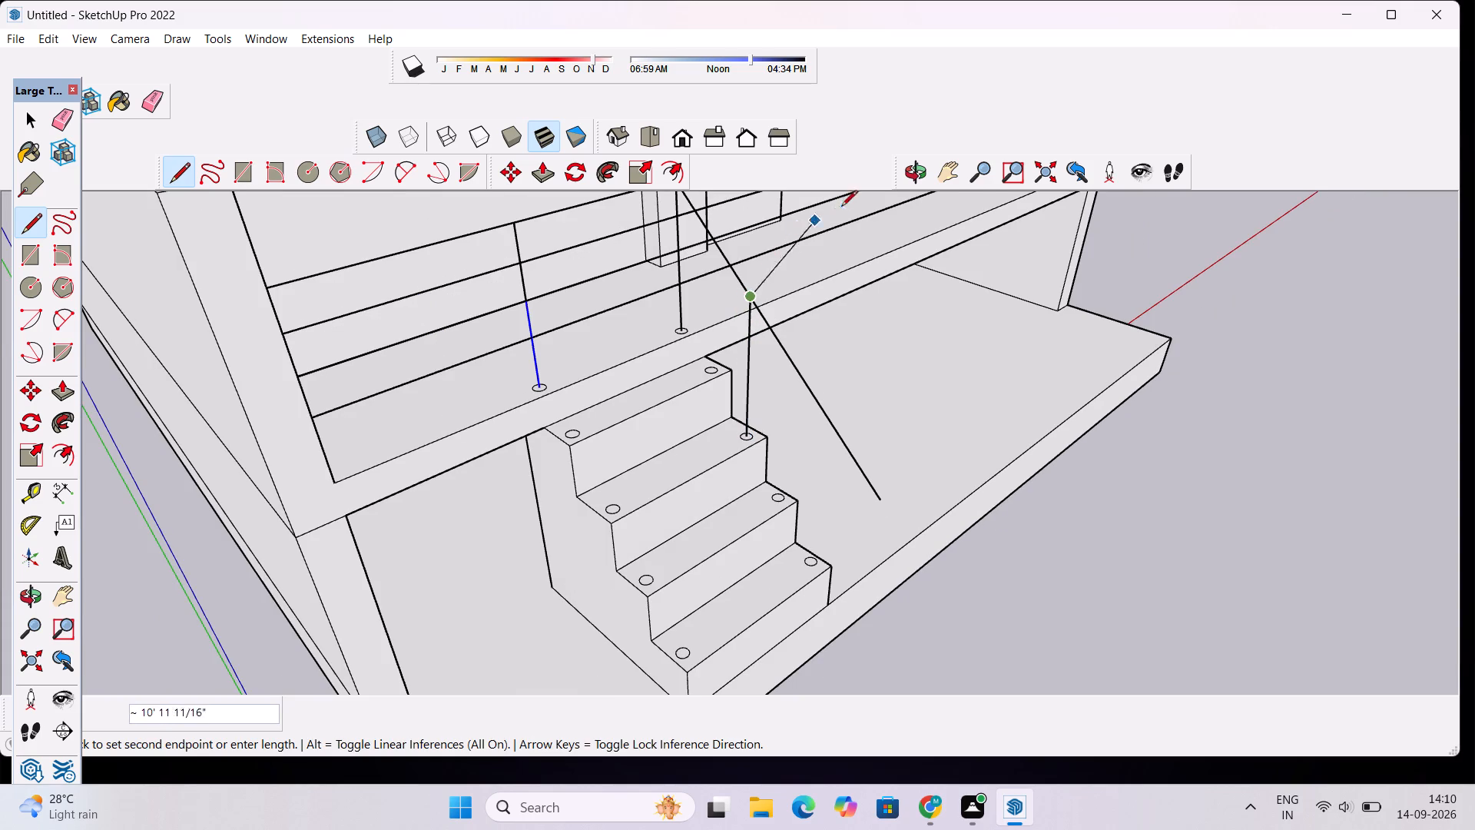
{"action": "key", "text": "space"}
Move the second-highest tread's outer circle and the vertical line standing on it together by about 5/8".
{"action": "left_click", "coordinate": [903, 172]}
{"action": "left_click_drag", "start_coordinate": [956, 286], "coordinate": [805, 314]}
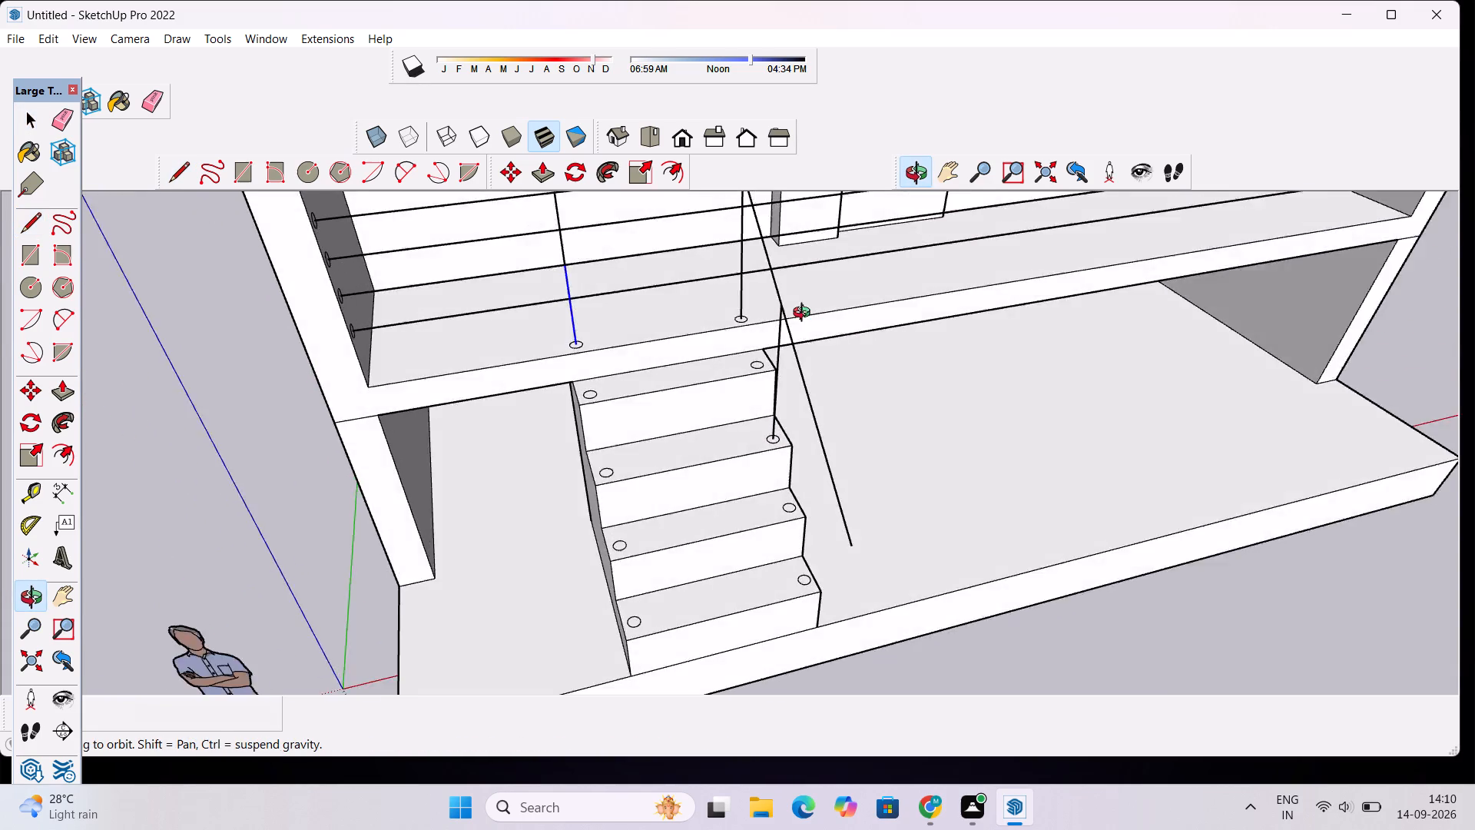
{"action": "left_click_drag", "start_coordinate": [805, 314], "coordinate": [539, 246]}
{"action": "left_click_drag", "start_coordinate": [948, 382], "coordinate": [757, 356]}
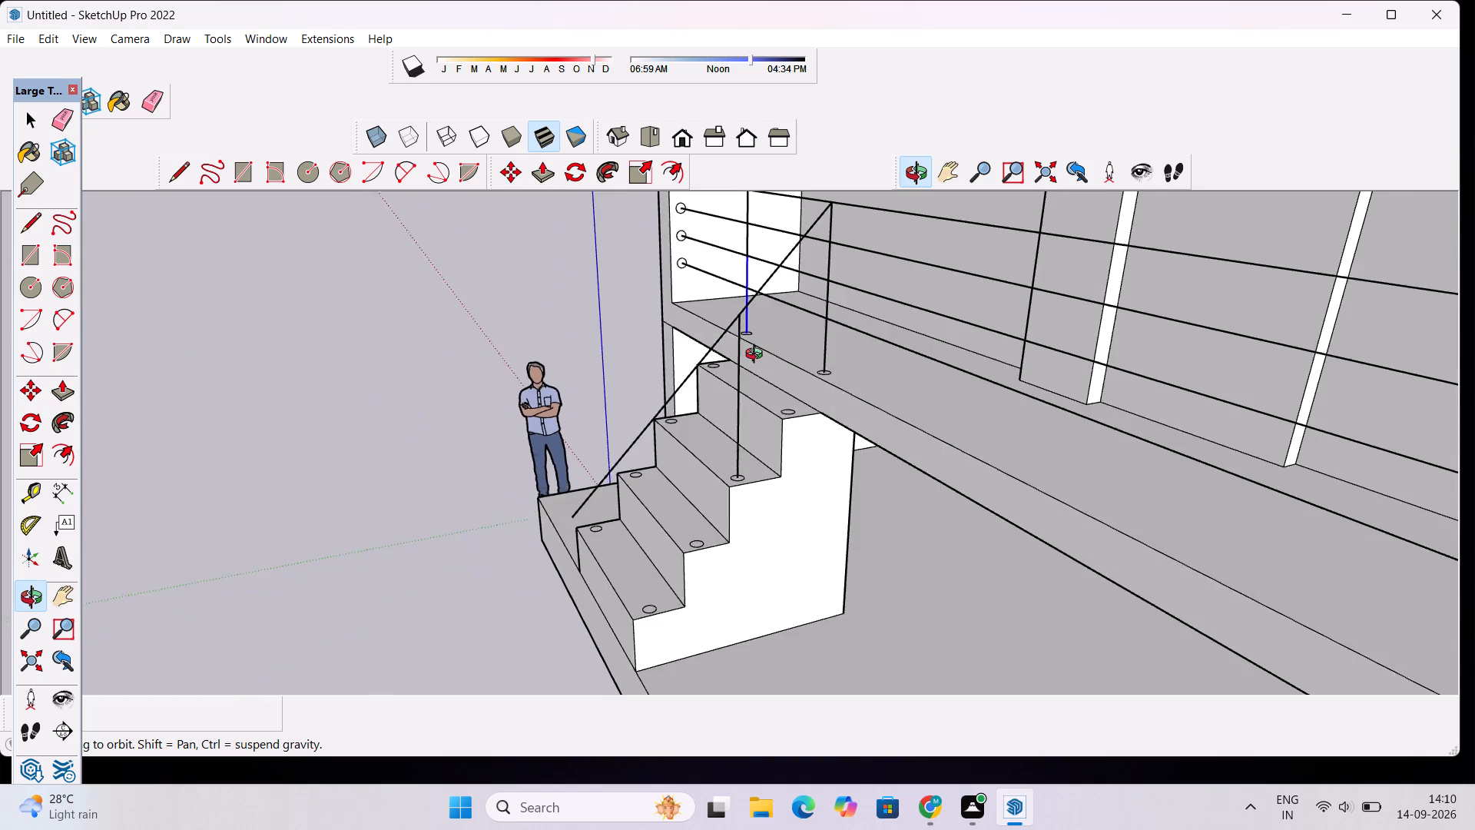
{"action": "left_click_drag", "start_coordinate": [757, 356], "coordinate": [972, 351]}
{"action": "scroll", "coordinate": [973, 350], "scroll_direction": "down", "scroll_amount": 5}
{"action": "scroll", "coordinate": [783, 420], "scroll_direction": "up", "scroll_amount": 5}
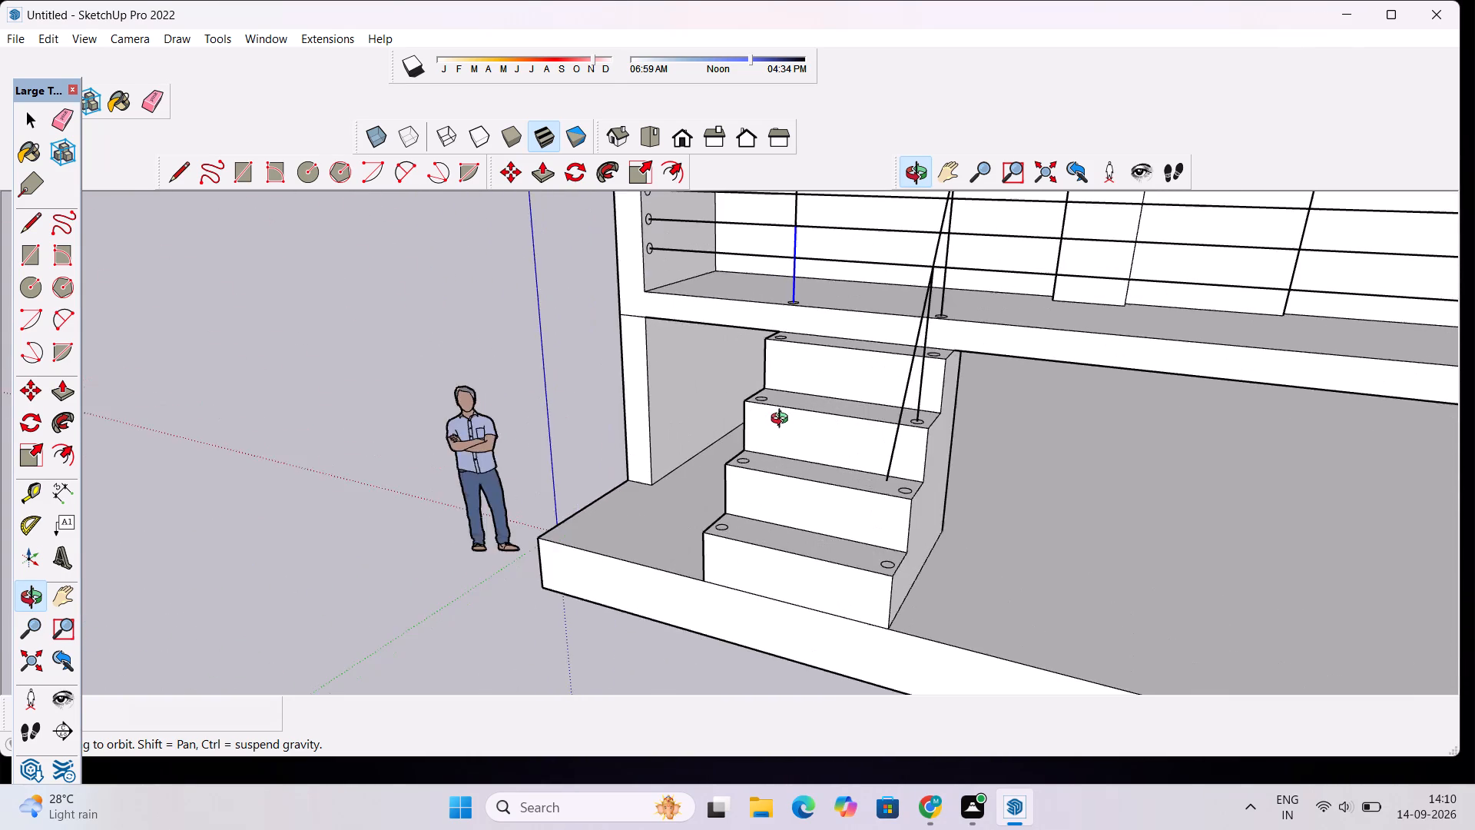
{"action": "left_click_drag", "start_coordinate": [809, 434], "coordinate": [1163, 471]}
{"action": "left_click_drag", "start_coordinate": [951, 397], "coordinate": [932, 546]}
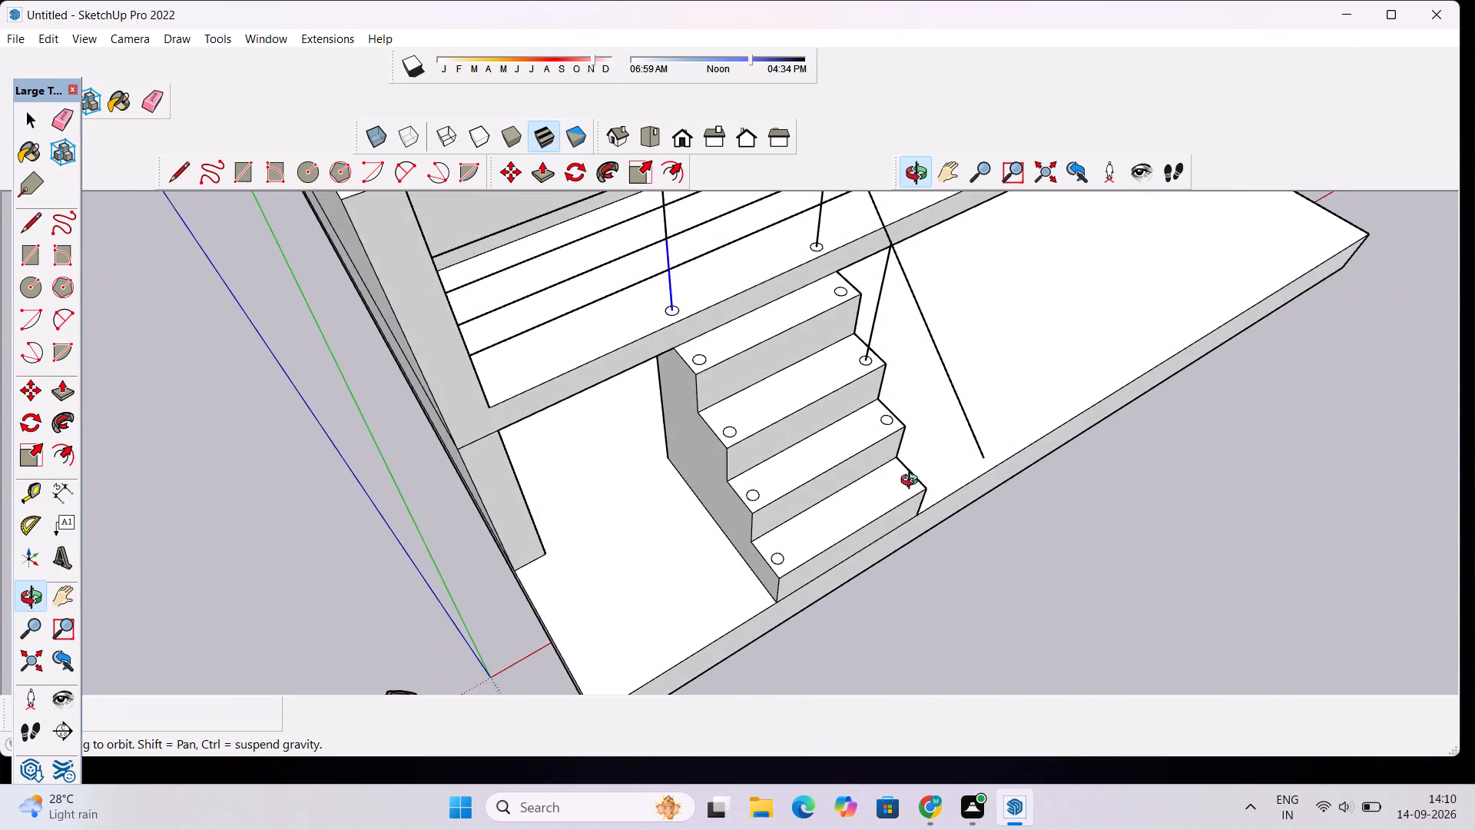
{"action": "scroll", "coordinate": [910, 353], "scroll_direction": "up", "scroll_amount": 5}
{"action": "left_click_drag", "start_coordinate": [906, 349], "coordinate": [867, 490], "text": "shift"}
{"action": "key", "text": "space"}
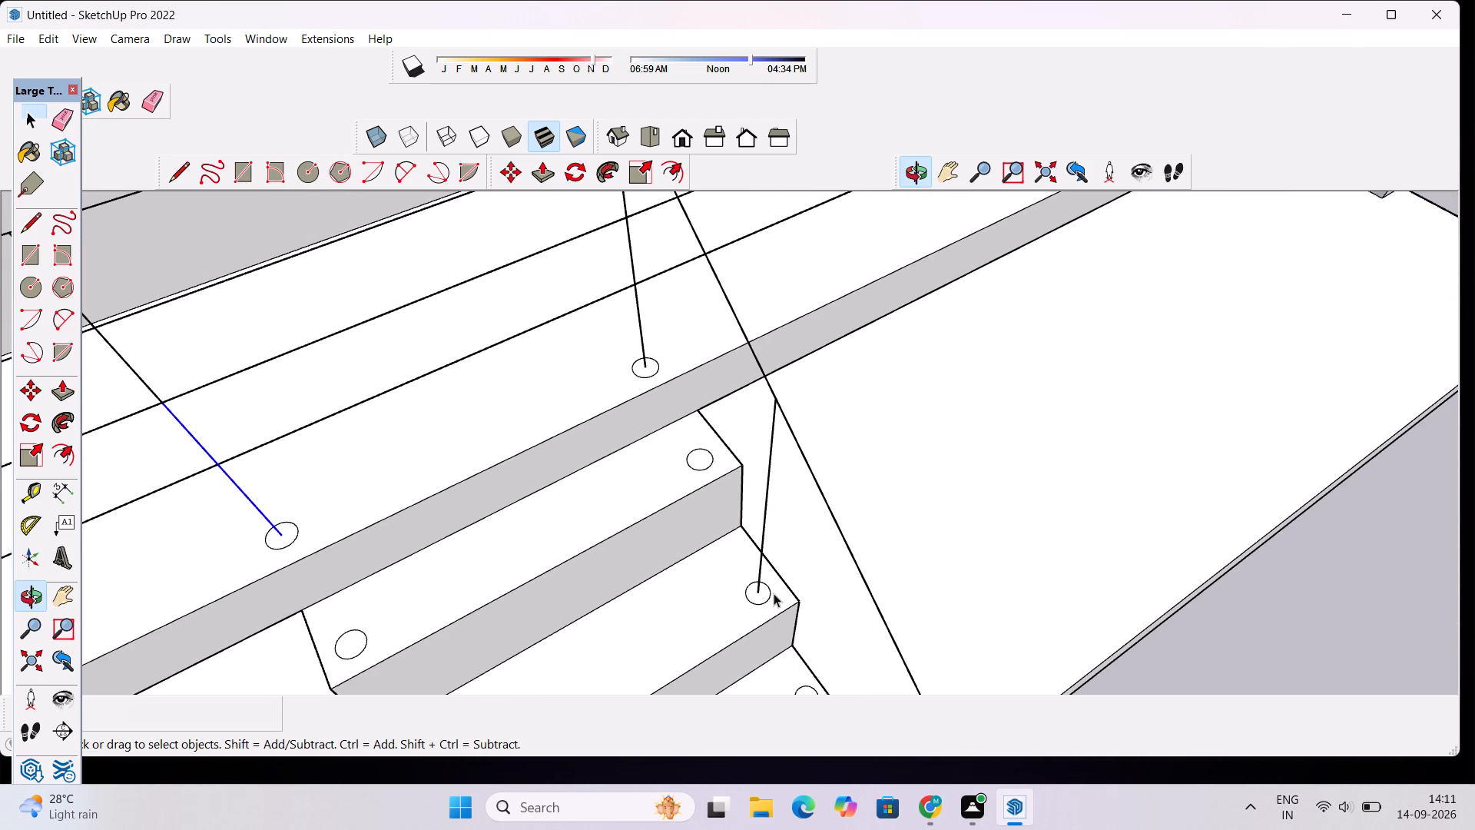
{"action": "double_click", "coordinate": [763, 593]}
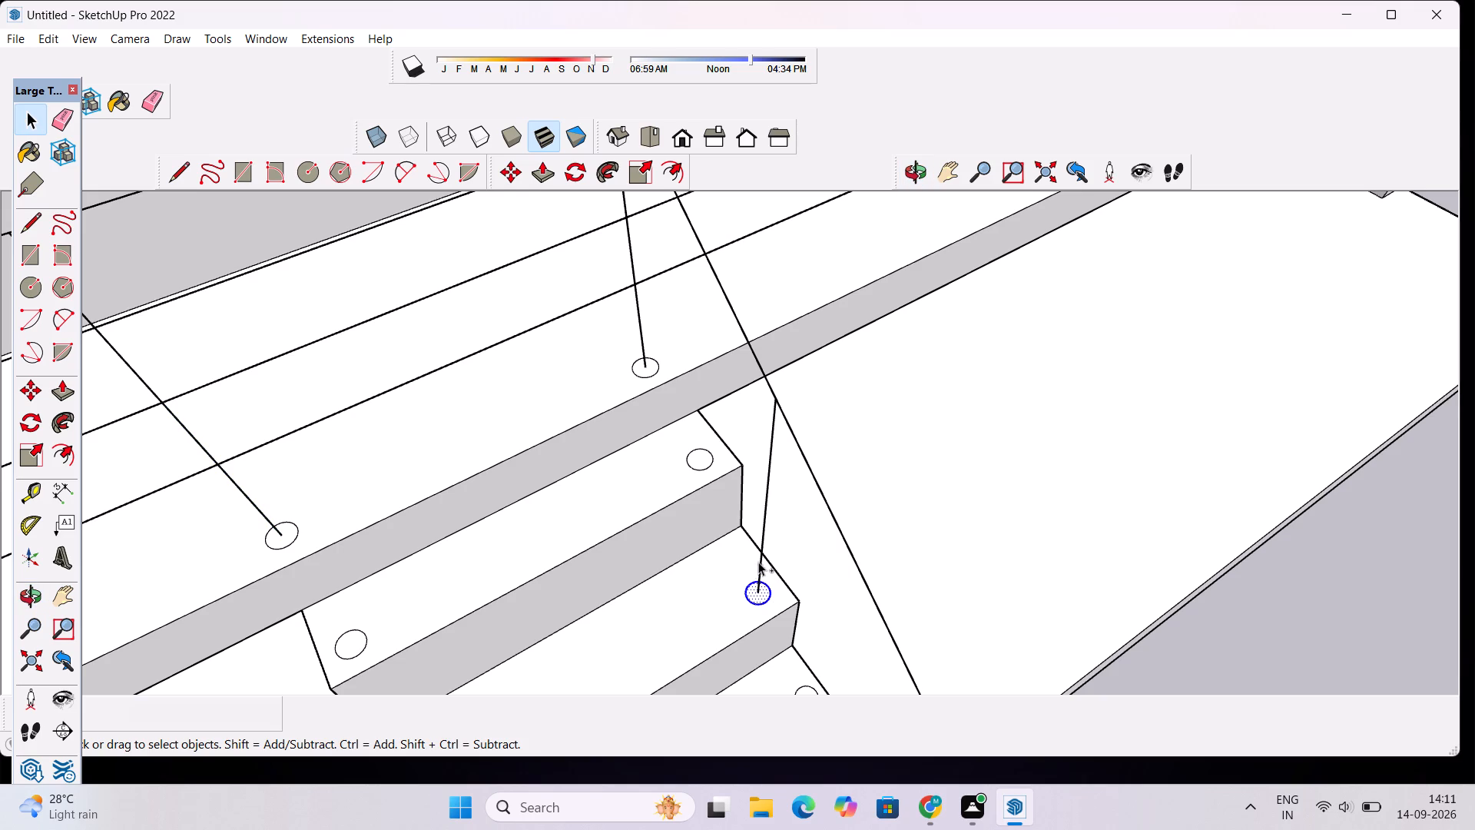
{"action": "left_click", "coordinate": [760, 558], "text": "ctrl"}
{"action": "key", "text": "m"}
{"action": "scroll", "coordinate": [765, 609], "scroll_direction": "up", "scroll_amount": 2}
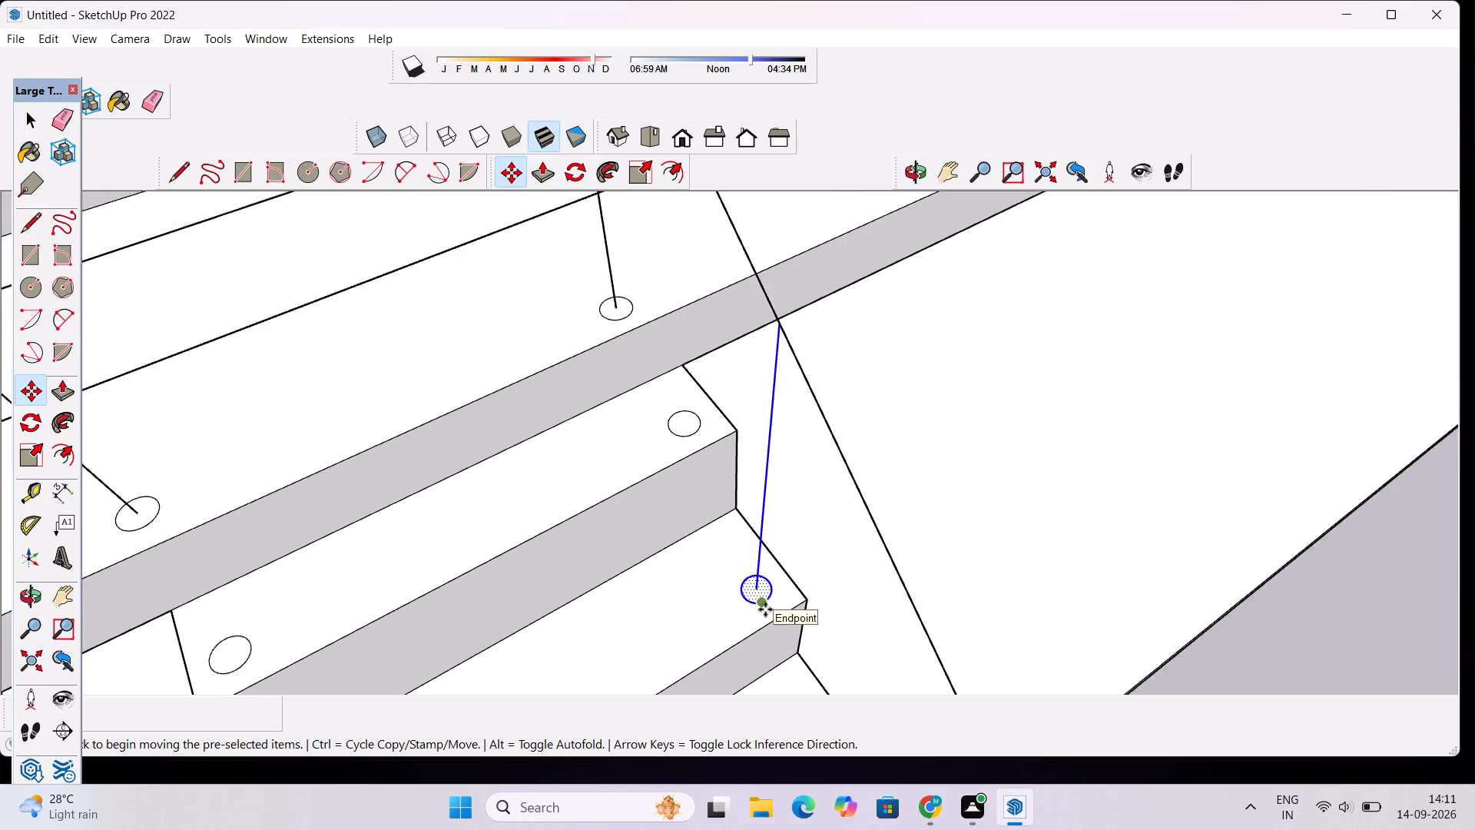
{"action": "scroll", "coordinate": [765, 609], "scroll_direction": "up", "scroll_amount": 3}
{"action": "left_click", "coordinate": [774, 581]}
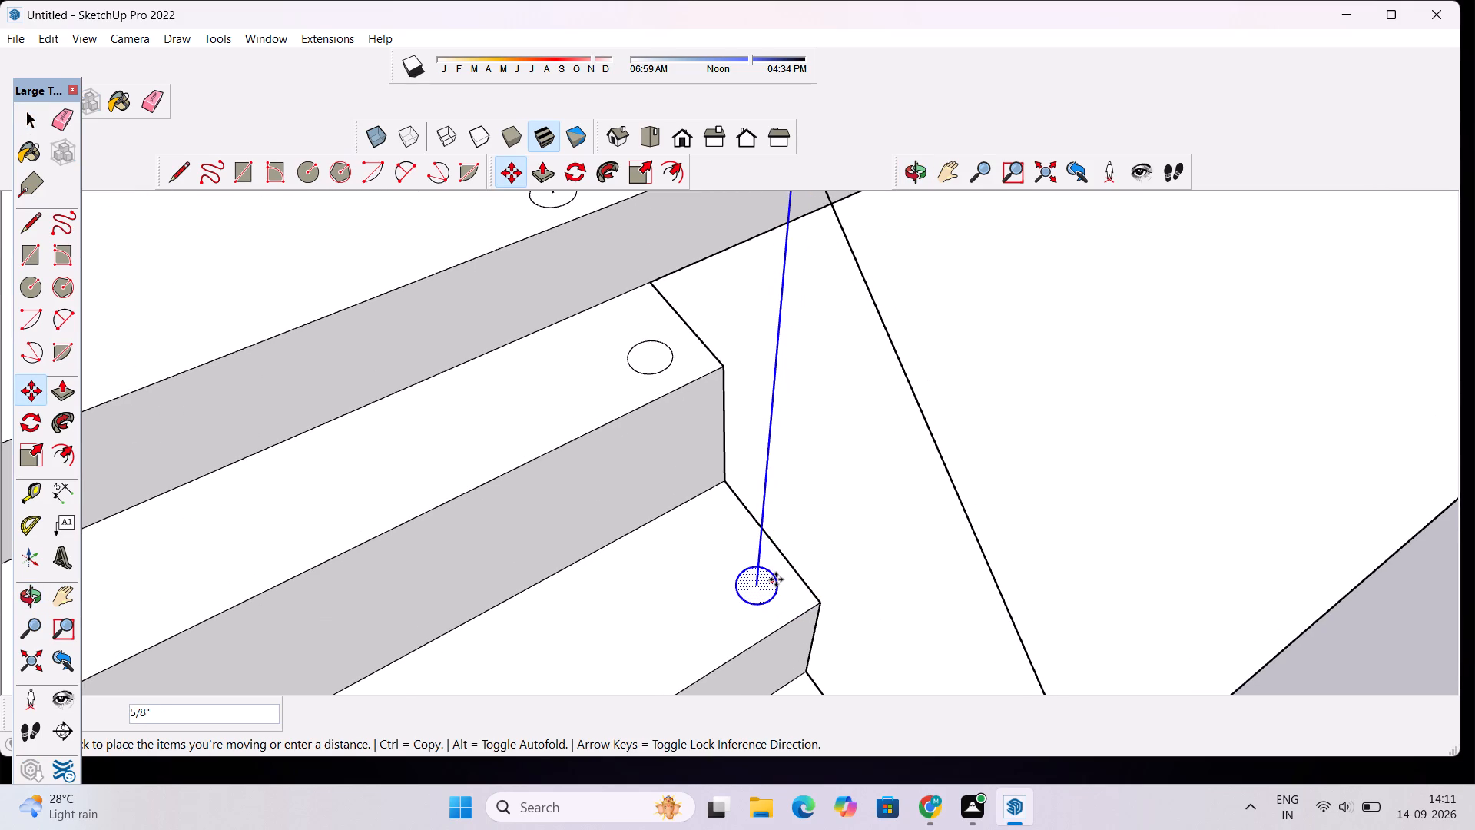
{"action": "left_click", "coordinate": [776, 579]}
{"action": "key", "text": "space"}
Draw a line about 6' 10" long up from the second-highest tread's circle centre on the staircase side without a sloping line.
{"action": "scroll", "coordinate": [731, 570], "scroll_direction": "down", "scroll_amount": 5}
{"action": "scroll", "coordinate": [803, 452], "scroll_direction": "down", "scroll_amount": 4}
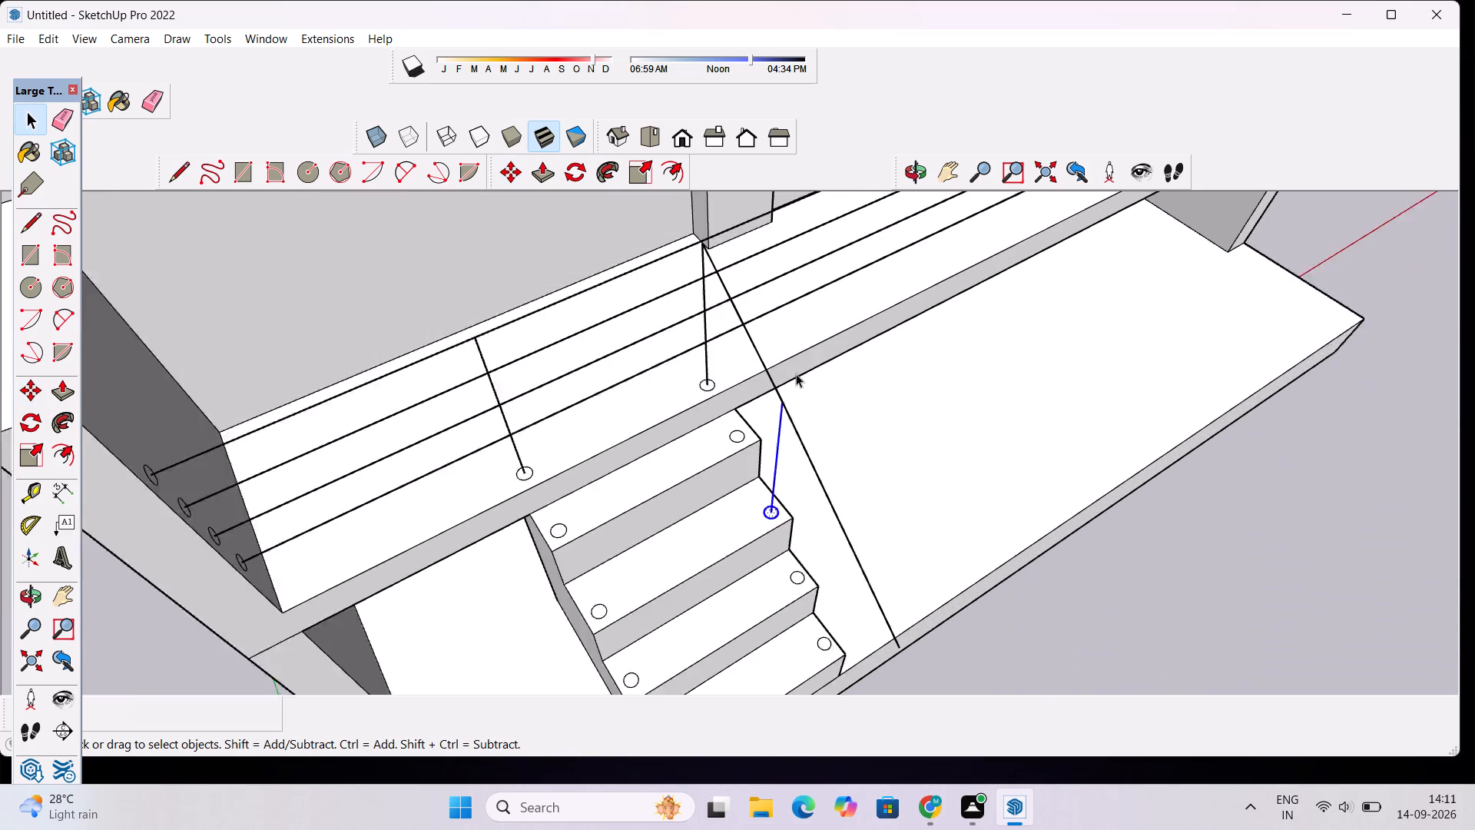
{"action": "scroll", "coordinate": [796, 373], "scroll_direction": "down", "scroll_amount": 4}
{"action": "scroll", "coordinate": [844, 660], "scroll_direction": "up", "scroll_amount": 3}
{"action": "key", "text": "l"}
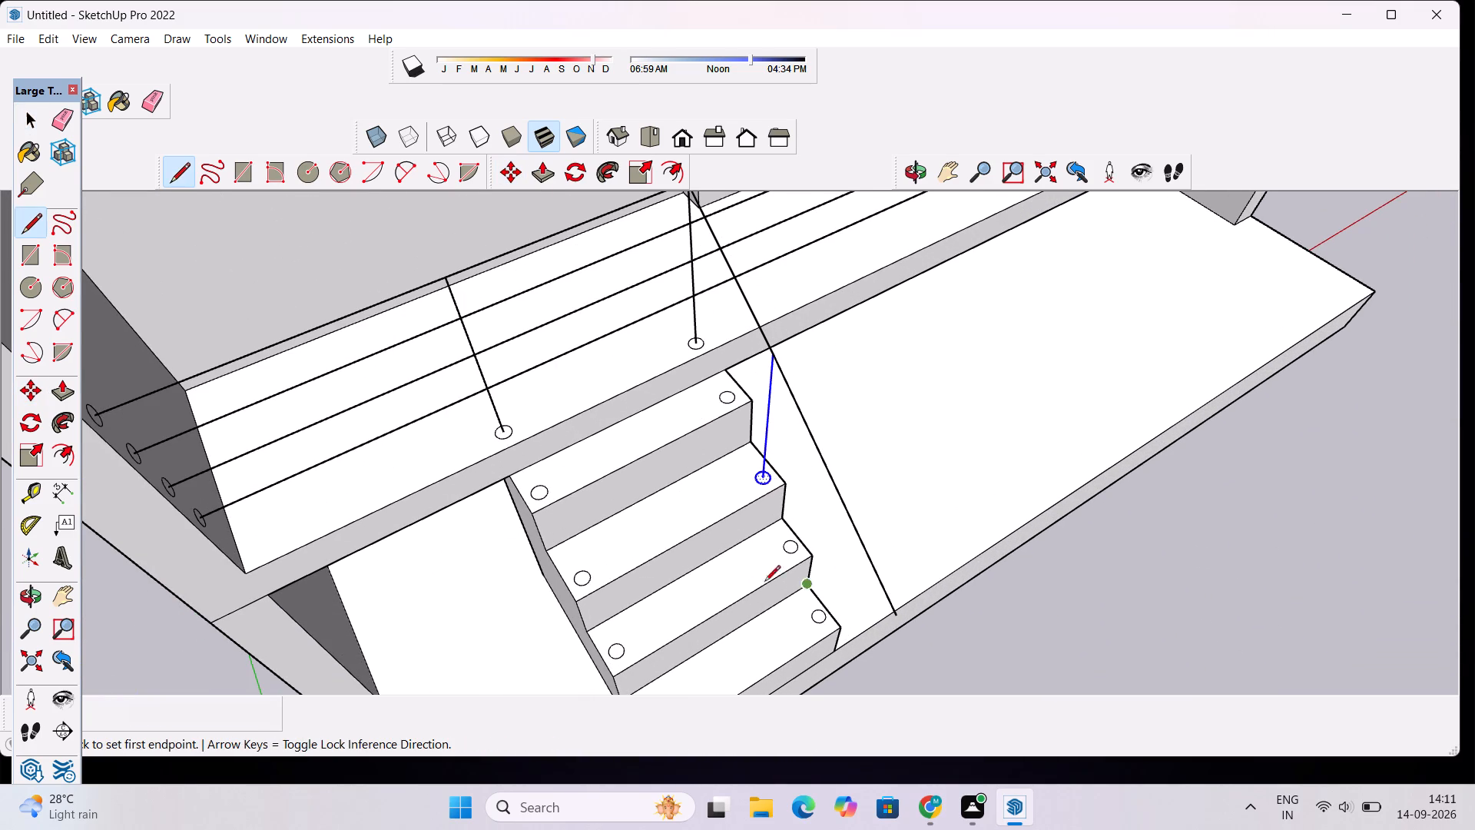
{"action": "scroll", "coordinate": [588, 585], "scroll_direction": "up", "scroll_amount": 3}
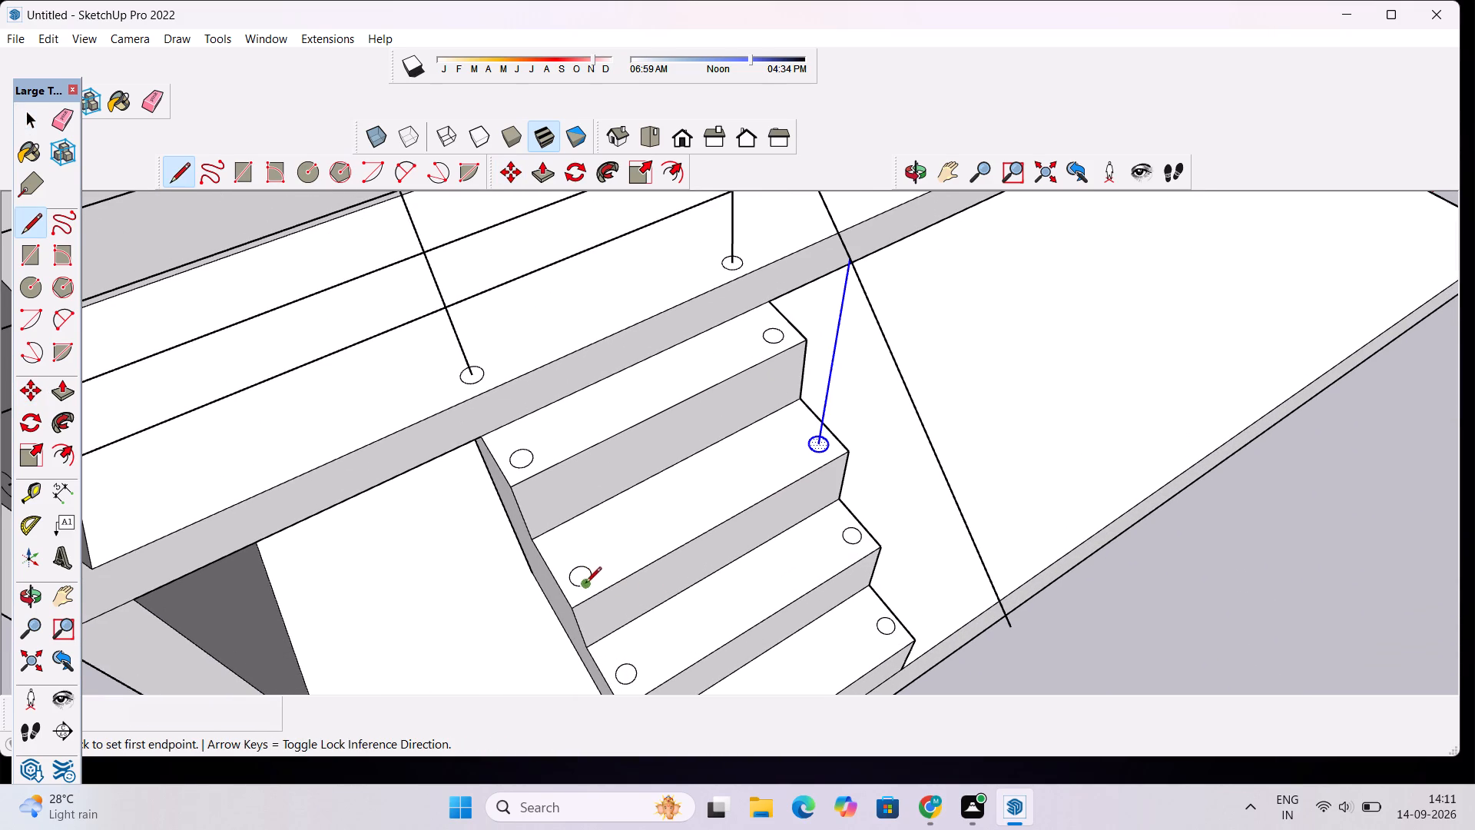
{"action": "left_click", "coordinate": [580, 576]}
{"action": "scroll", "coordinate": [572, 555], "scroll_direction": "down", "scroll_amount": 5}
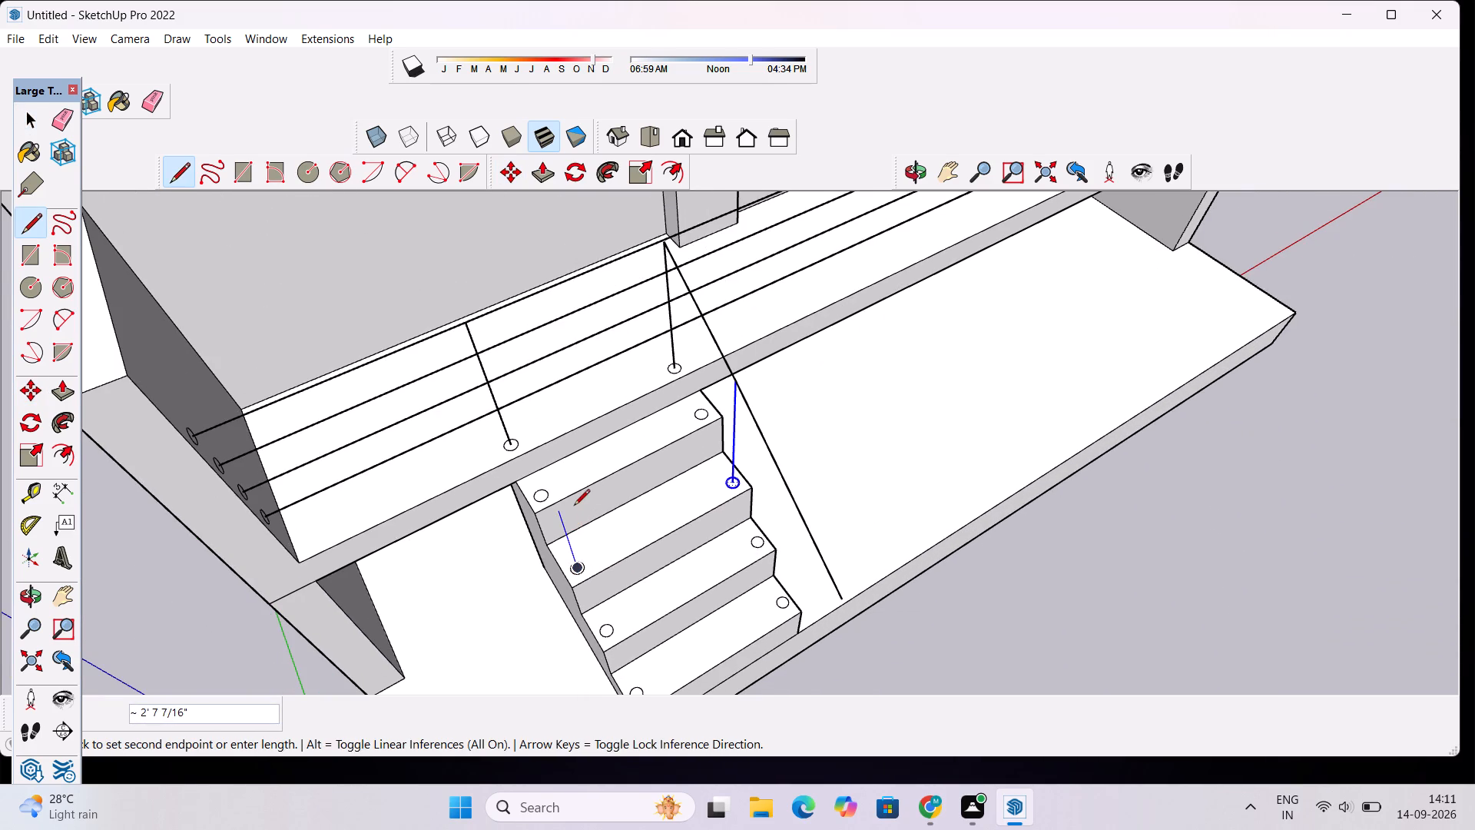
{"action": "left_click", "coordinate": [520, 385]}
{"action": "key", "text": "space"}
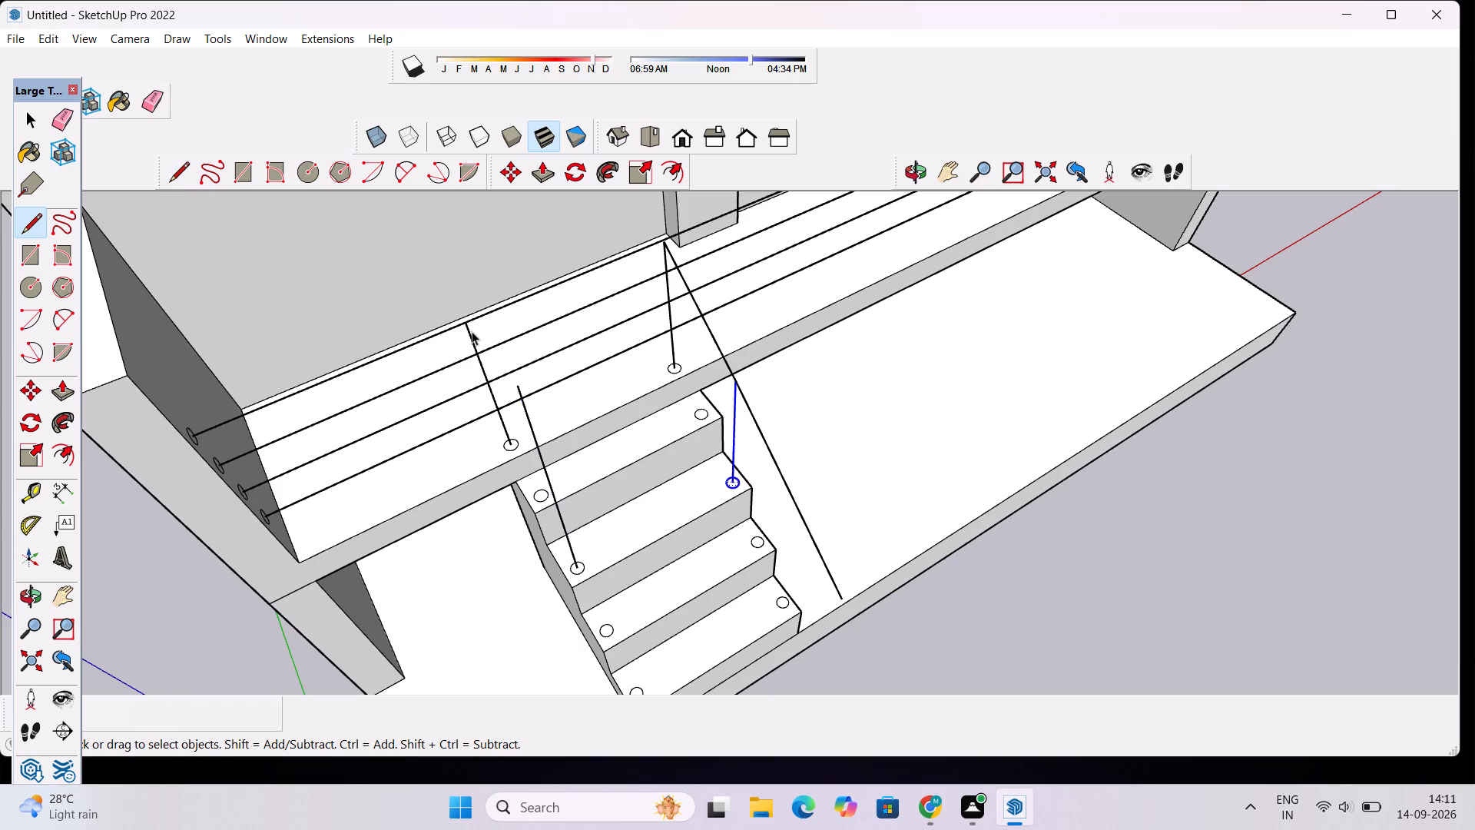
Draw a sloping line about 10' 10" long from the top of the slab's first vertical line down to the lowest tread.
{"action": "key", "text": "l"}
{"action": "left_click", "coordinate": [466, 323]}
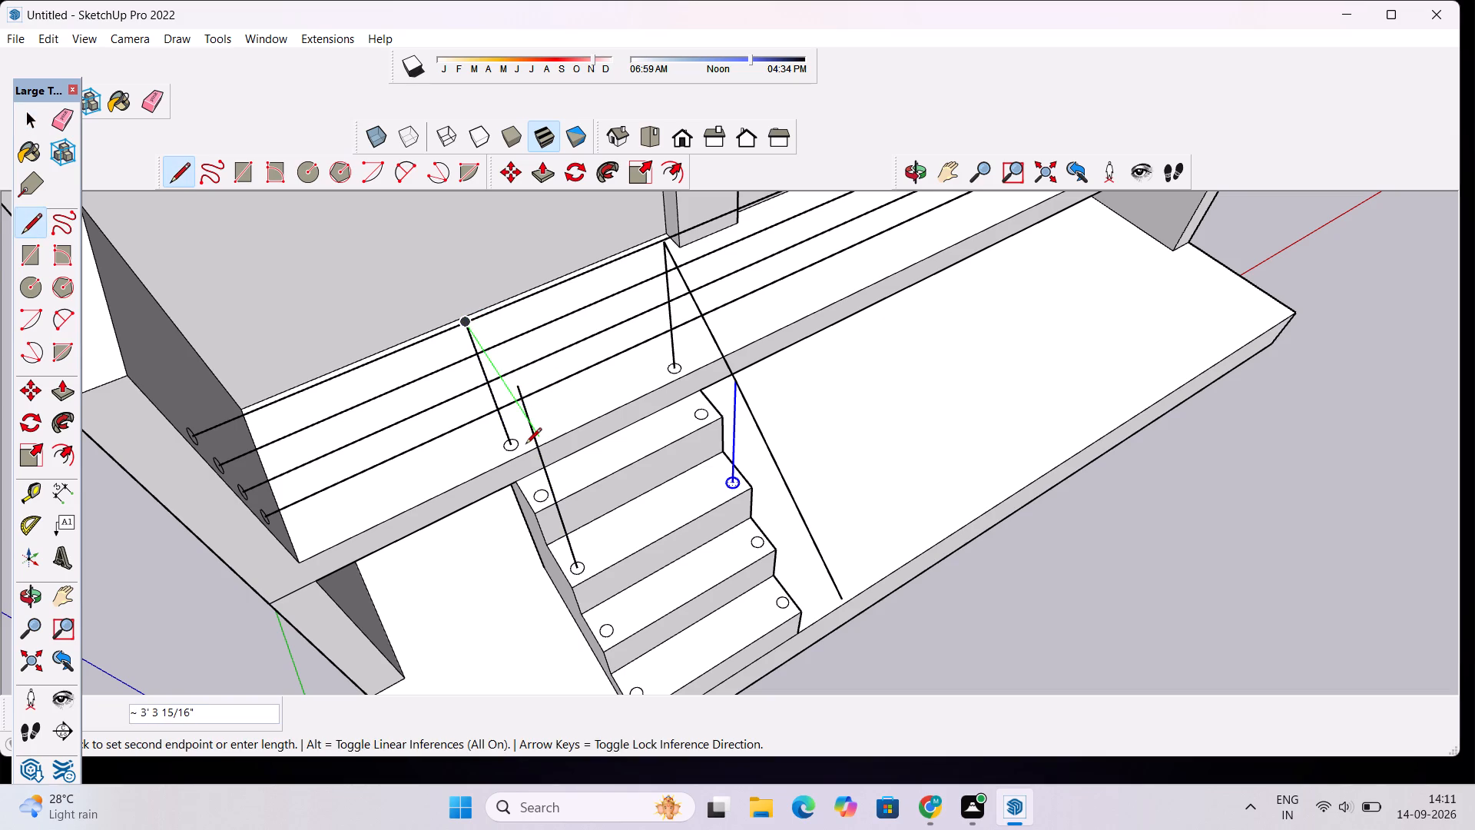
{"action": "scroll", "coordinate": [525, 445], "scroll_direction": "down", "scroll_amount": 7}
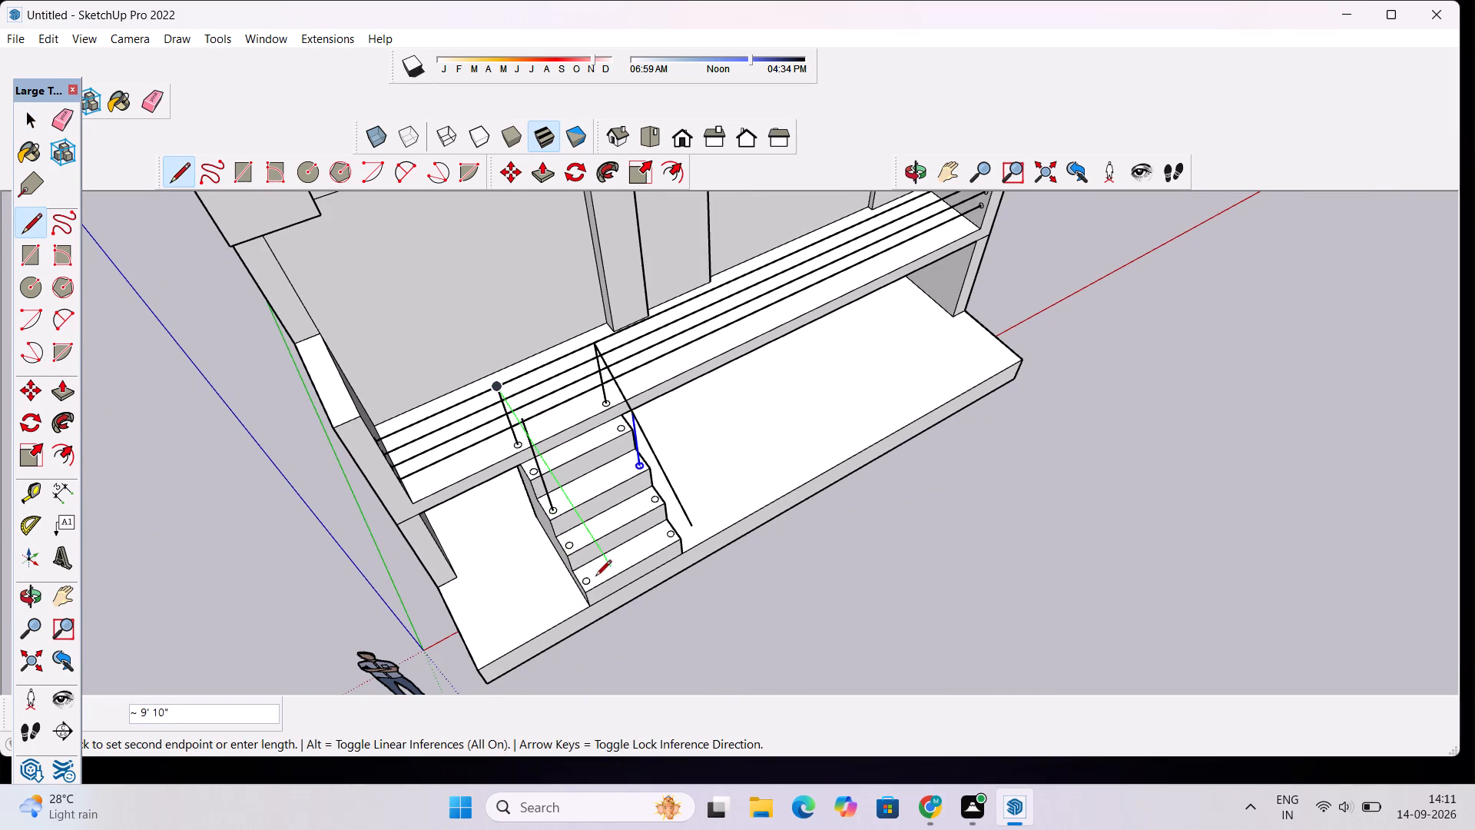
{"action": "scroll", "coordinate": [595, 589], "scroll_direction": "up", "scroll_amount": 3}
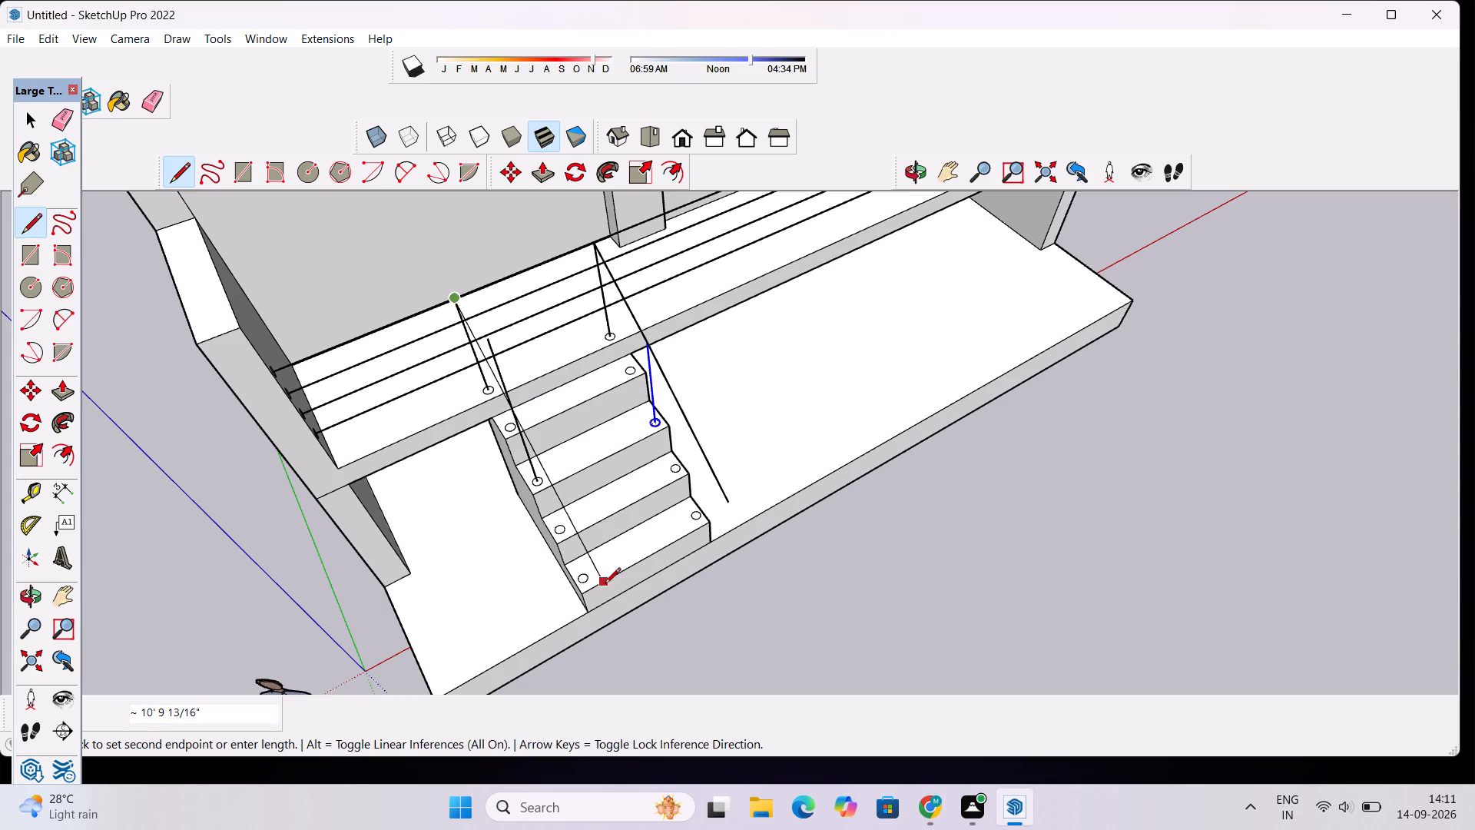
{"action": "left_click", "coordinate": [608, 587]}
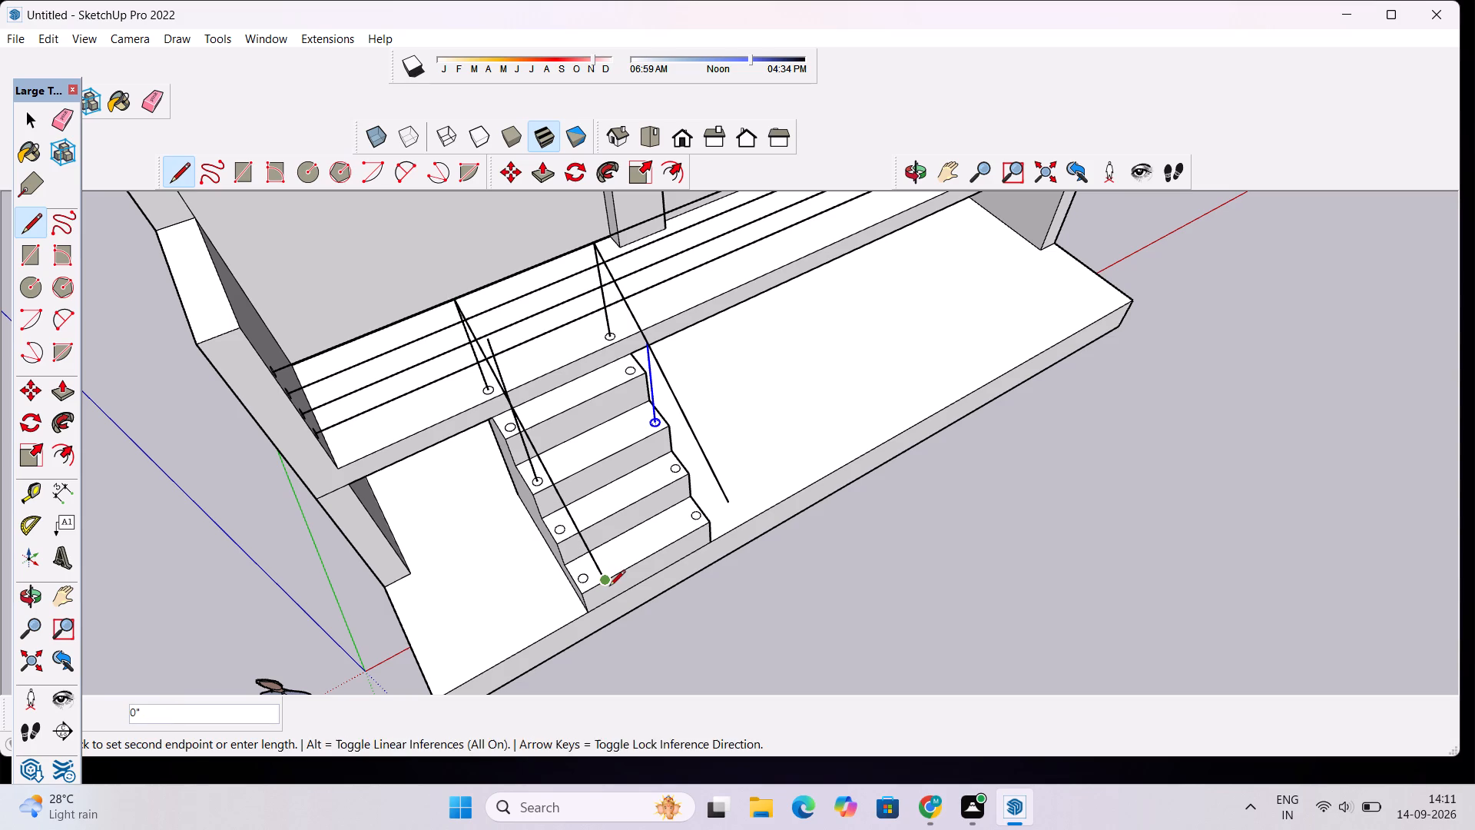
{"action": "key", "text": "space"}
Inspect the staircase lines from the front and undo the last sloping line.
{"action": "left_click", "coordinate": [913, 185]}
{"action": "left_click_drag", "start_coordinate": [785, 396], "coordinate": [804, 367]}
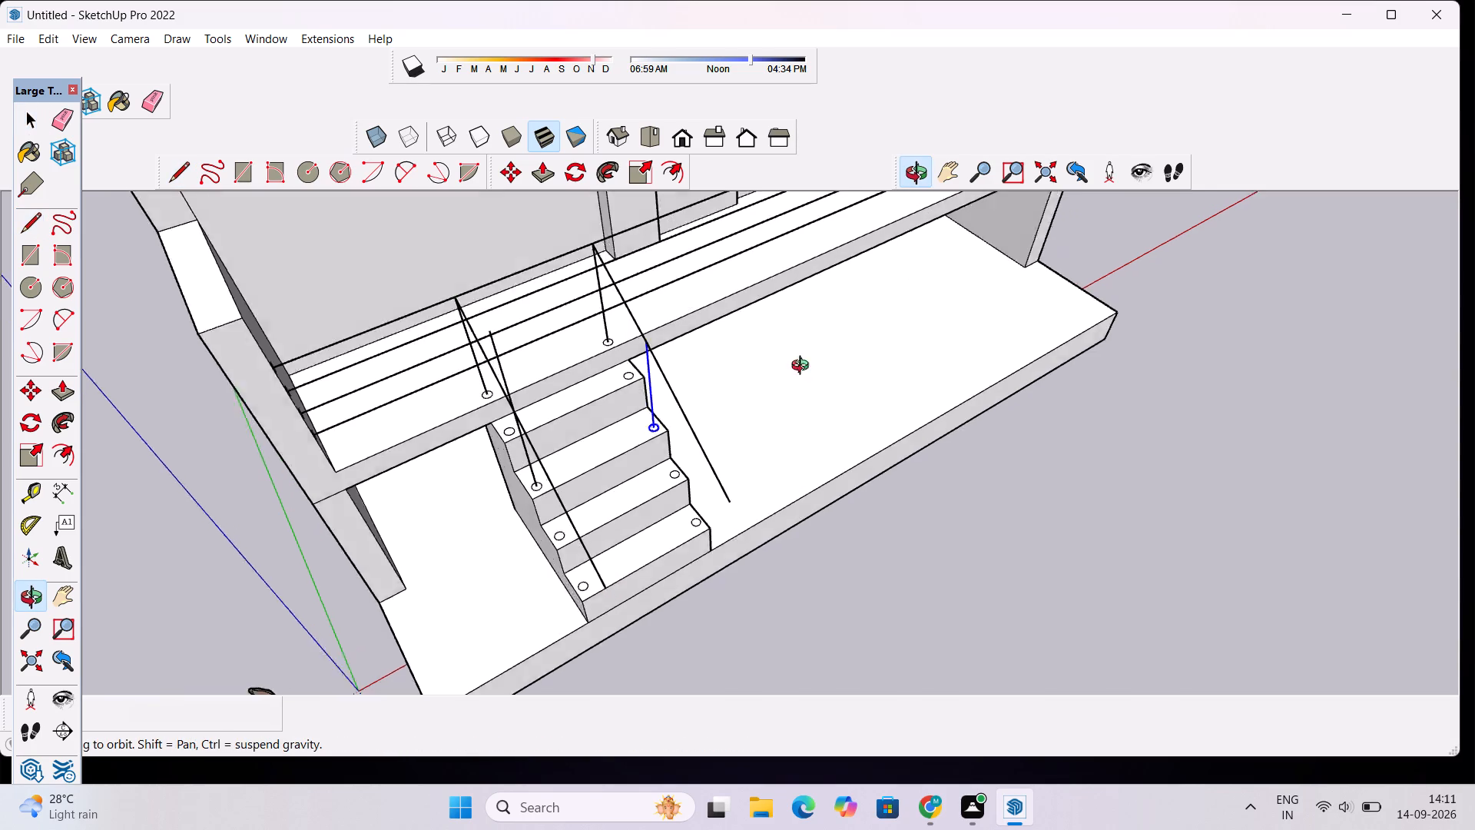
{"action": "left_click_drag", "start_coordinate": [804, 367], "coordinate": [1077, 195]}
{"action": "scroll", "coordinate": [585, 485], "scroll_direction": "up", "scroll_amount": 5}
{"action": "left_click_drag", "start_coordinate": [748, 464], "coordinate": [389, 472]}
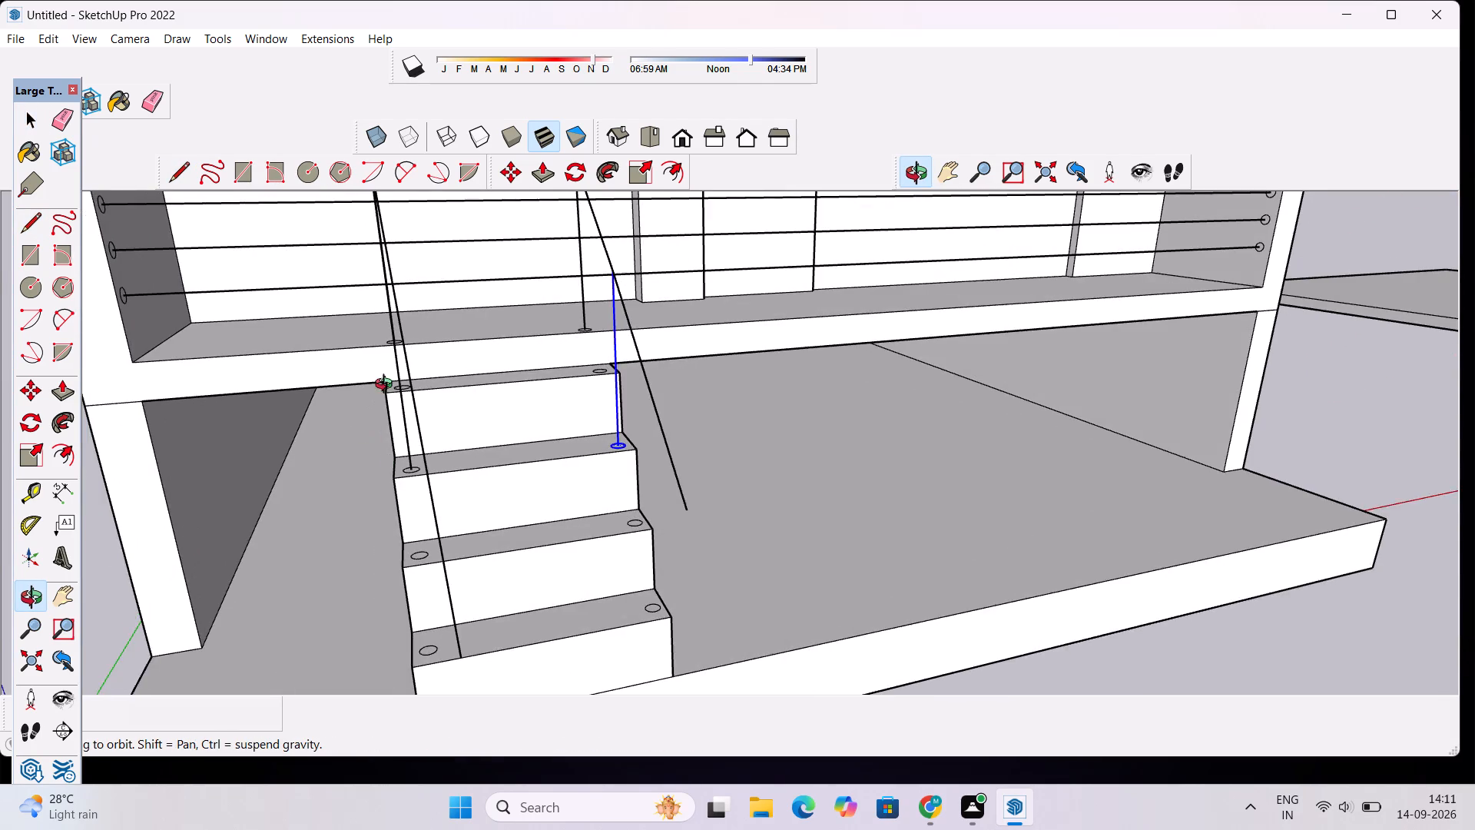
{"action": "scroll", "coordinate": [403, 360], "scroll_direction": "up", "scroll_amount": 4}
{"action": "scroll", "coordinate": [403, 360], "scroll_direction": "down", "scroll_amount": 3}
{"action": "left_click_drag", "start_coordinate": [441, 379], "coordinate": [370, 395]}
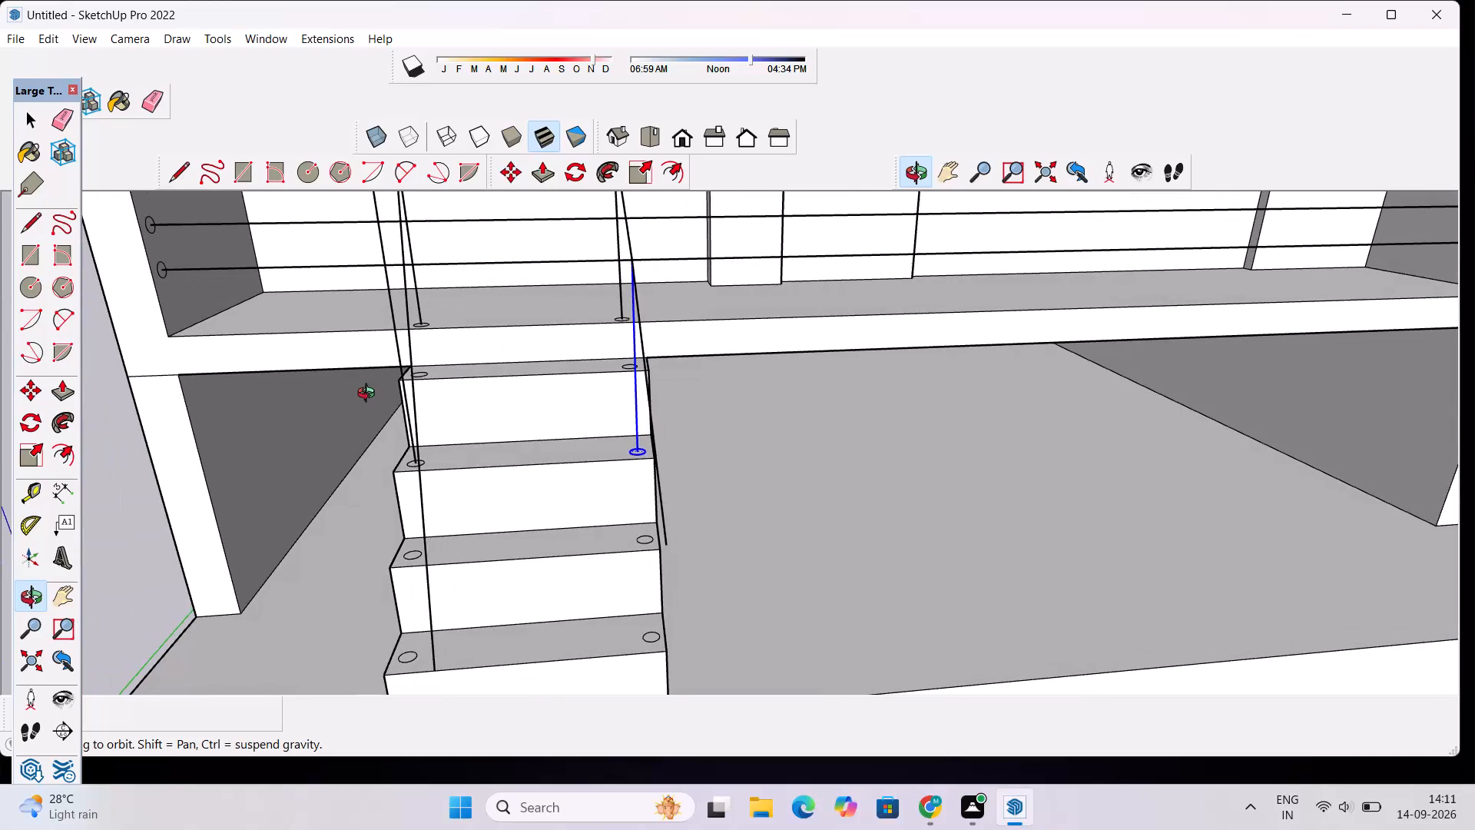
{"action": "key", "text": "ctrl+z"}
Draw a vertical line 4' high from the lowest tread's circle centre on the staircase side without a sloping line.
{"action": "scroll", "coordinate": [425, 310], "scroll_direction": "down", "scroll_amount": 8}
{"action": "scroll", "coordinate": [450, 460], "scroll_direction": "up", "scroll_amount": 3}
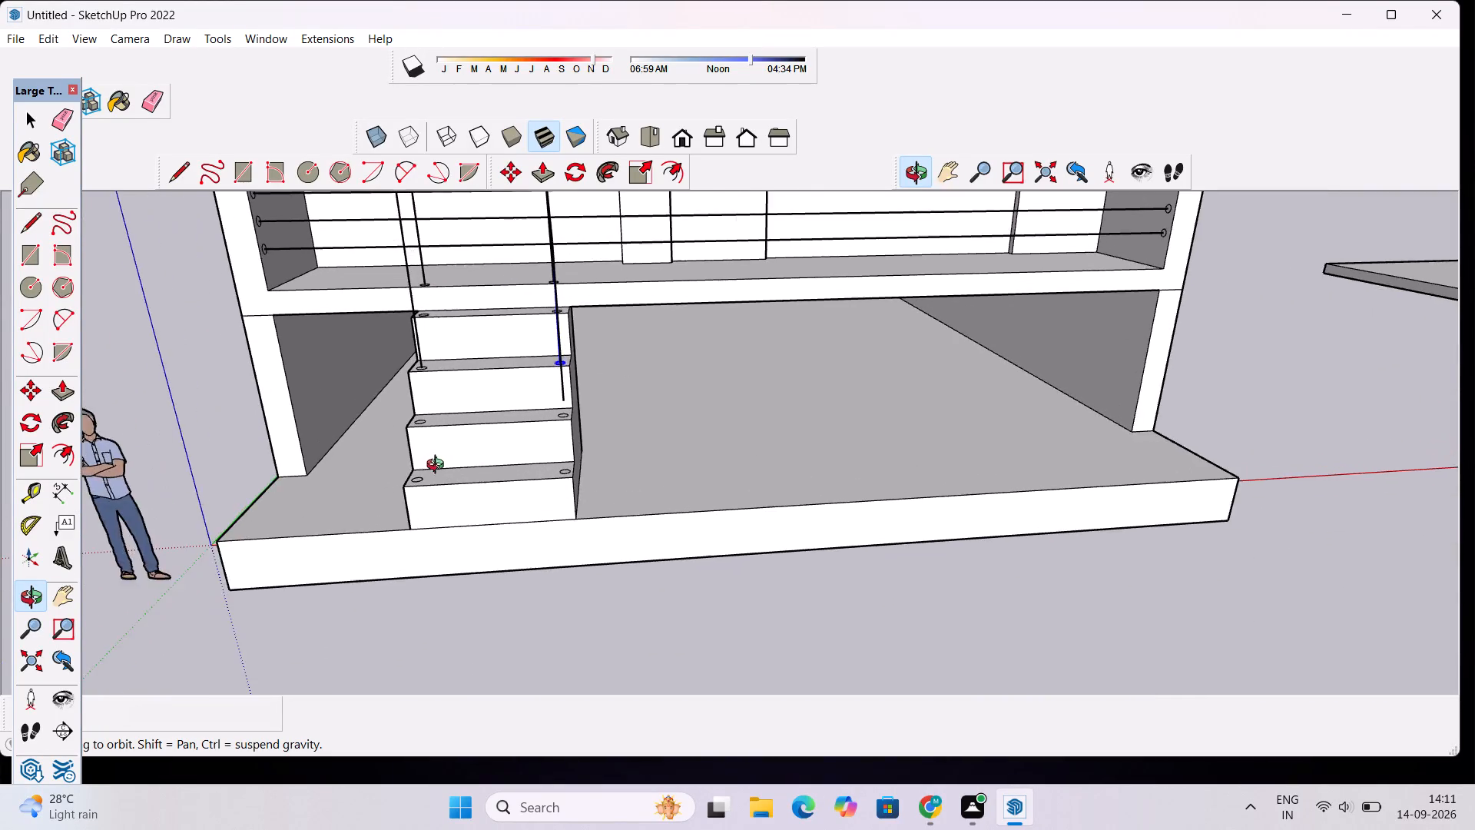
{"action": "left_click_drag", "start_coordinate": [429, 500], "coordinate": [458, 599]}
{"action": "left_click_drag", "start_coordinate": [455, 578], "coordinate": [455, 623]}
{"action": "key", "text": "l"}
{"action": "scroll", "coordinate": [410, 498], "scroll_direction": "up", "scroll_amount": 4}
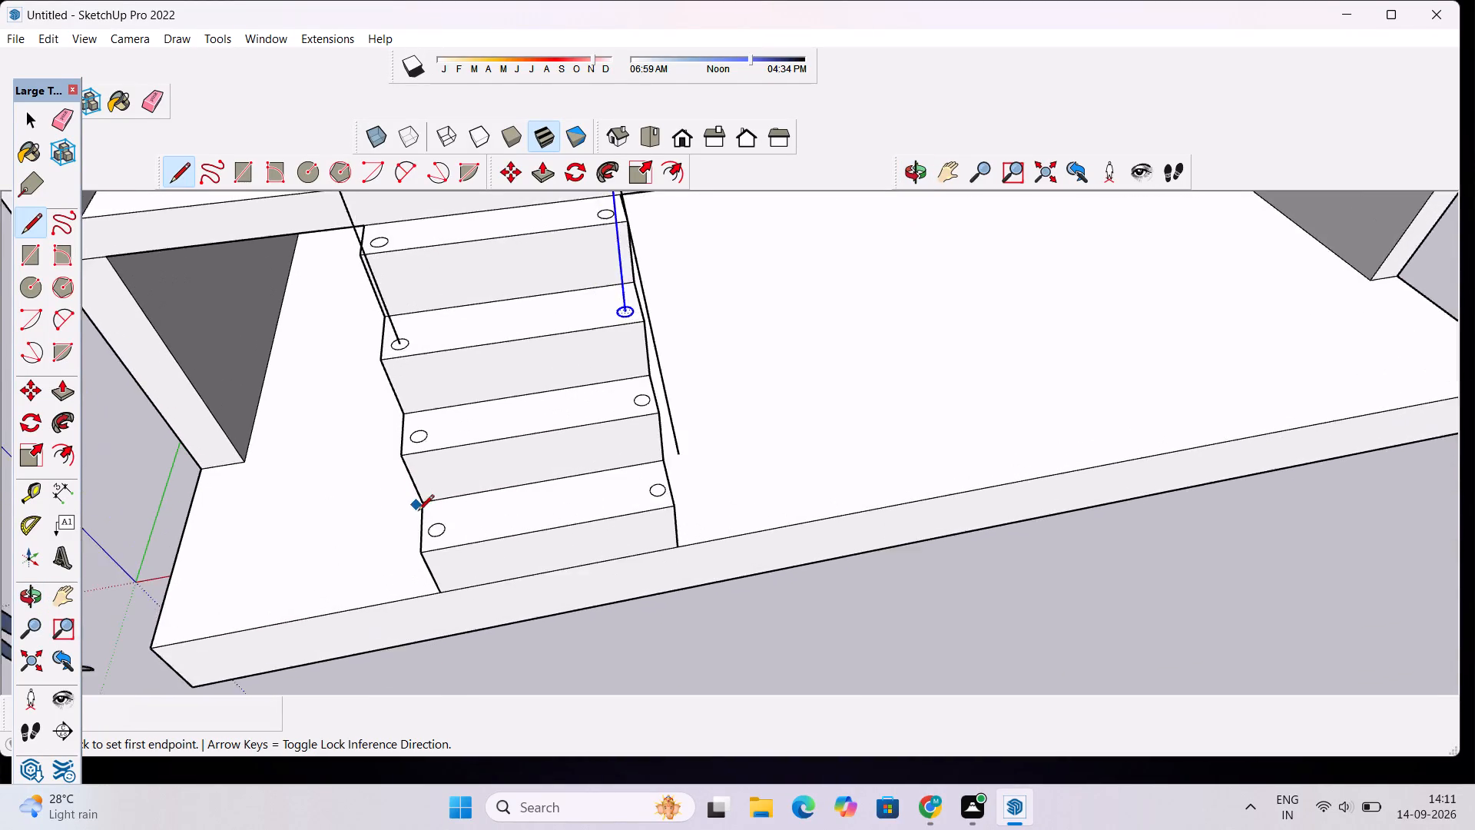
{"action": "scroll", "coordinate": [418, 515], "scroll_direction": "up", "scroll_amount": 7}
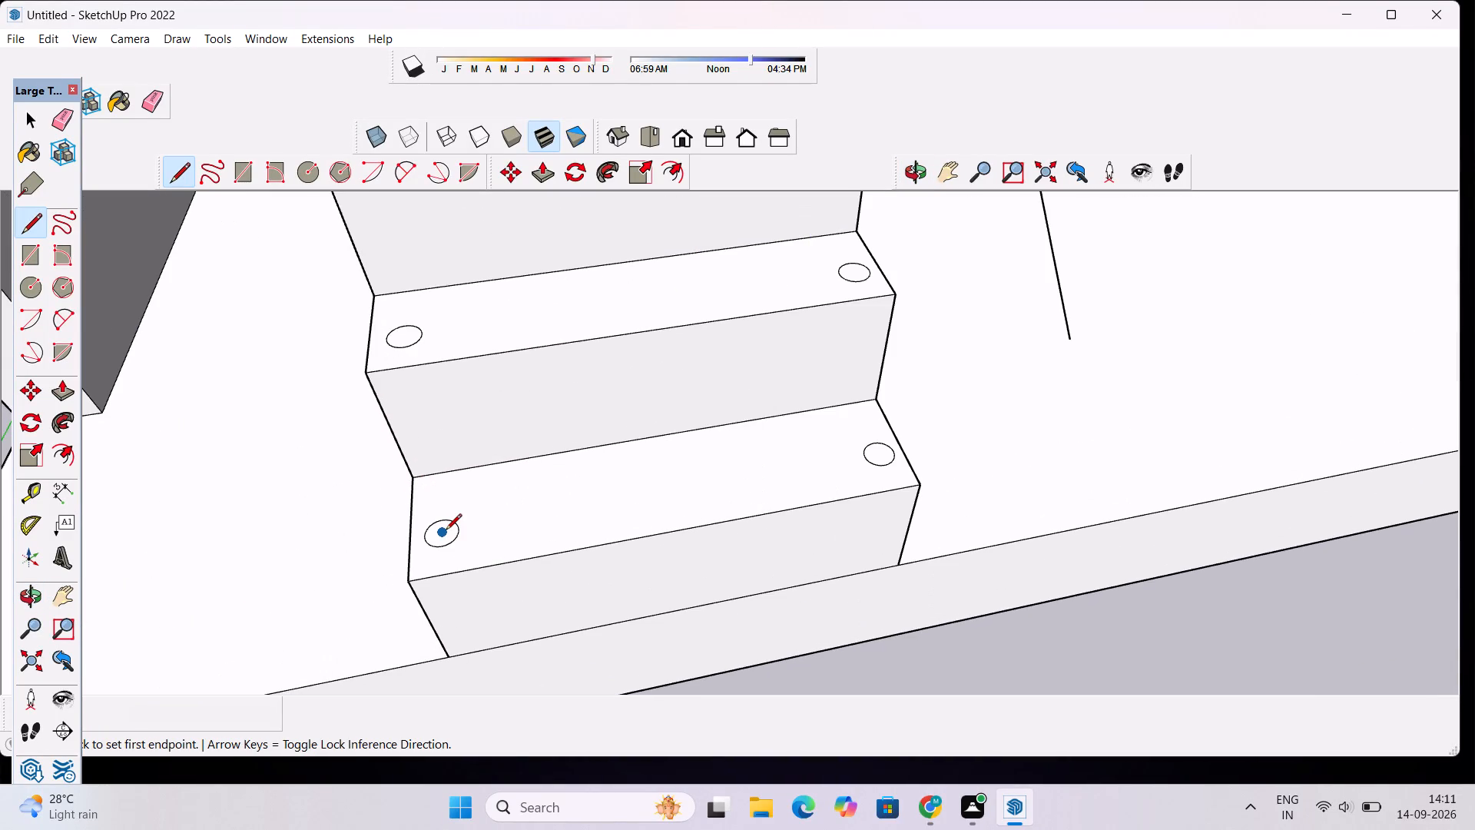
{"action": "left_click", "coordinate": [446, 531]}
{"action": "scroll", "coordinate": [439, 500], "scroll_direction": "down", "scroll_amount": 3}
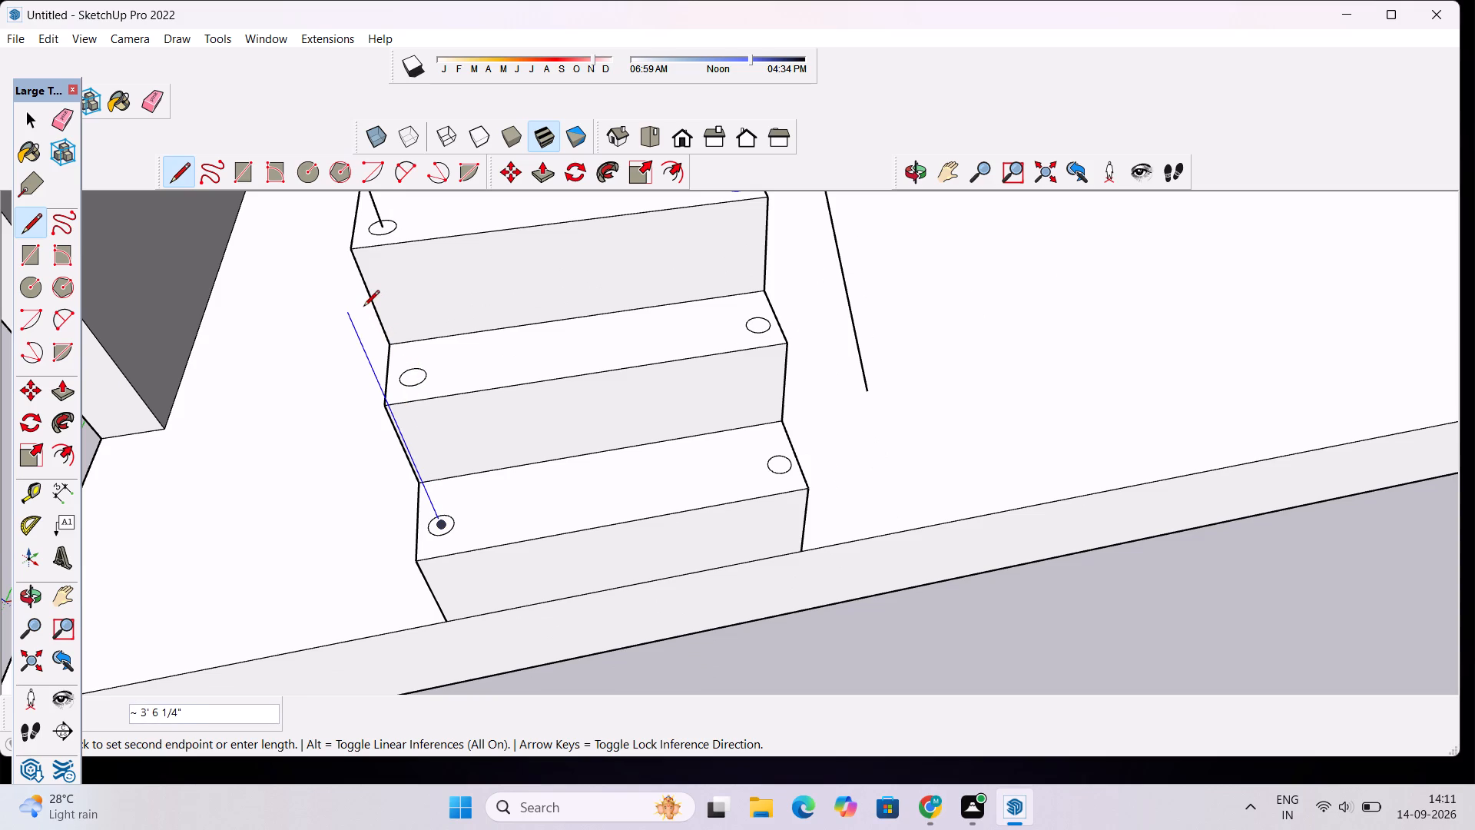
{"action": "type", "text": "4'"}
{"action": "key", "text": "Return"}
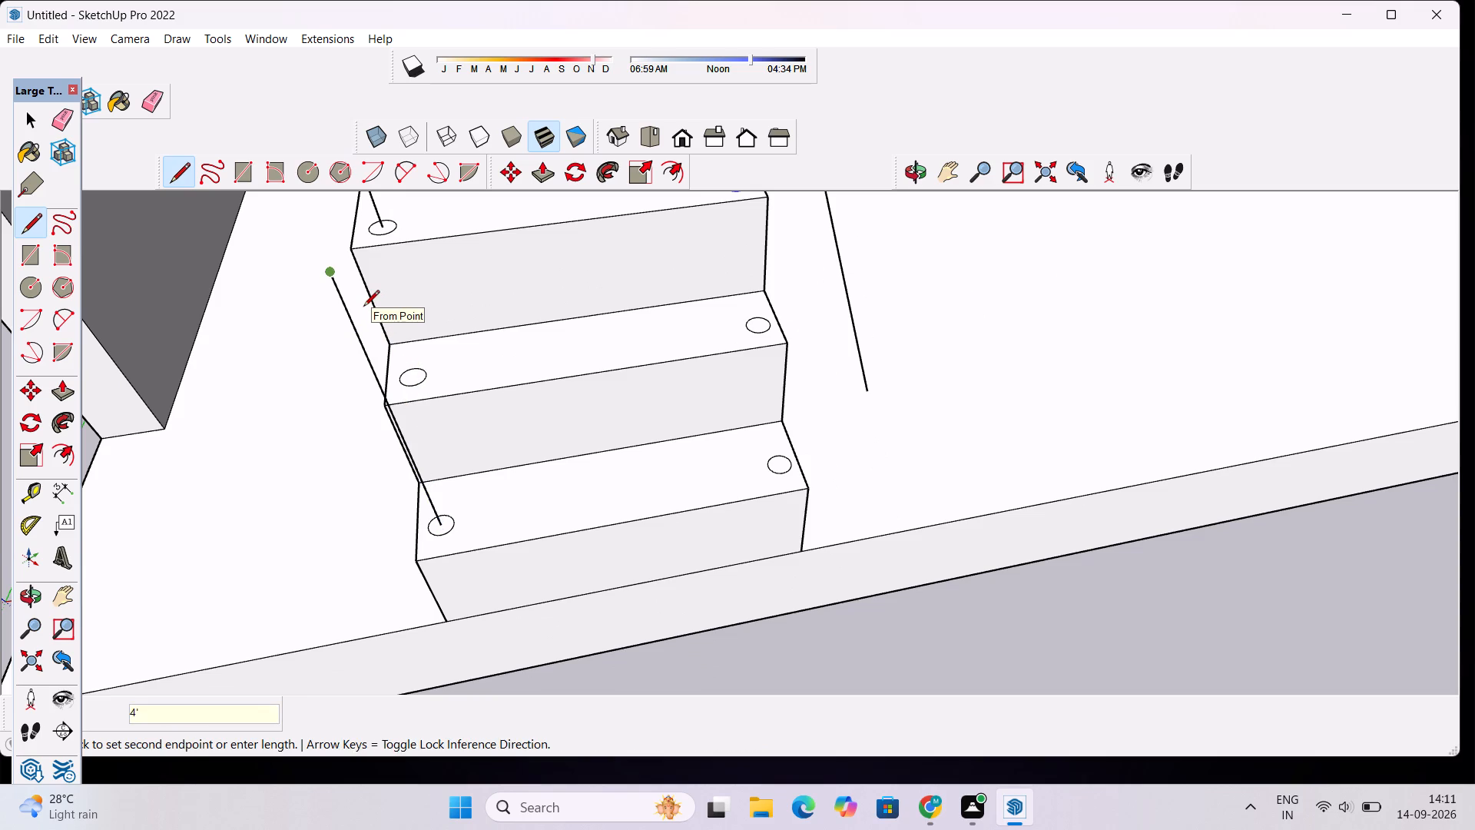
{"action": "key", "text": "space"}
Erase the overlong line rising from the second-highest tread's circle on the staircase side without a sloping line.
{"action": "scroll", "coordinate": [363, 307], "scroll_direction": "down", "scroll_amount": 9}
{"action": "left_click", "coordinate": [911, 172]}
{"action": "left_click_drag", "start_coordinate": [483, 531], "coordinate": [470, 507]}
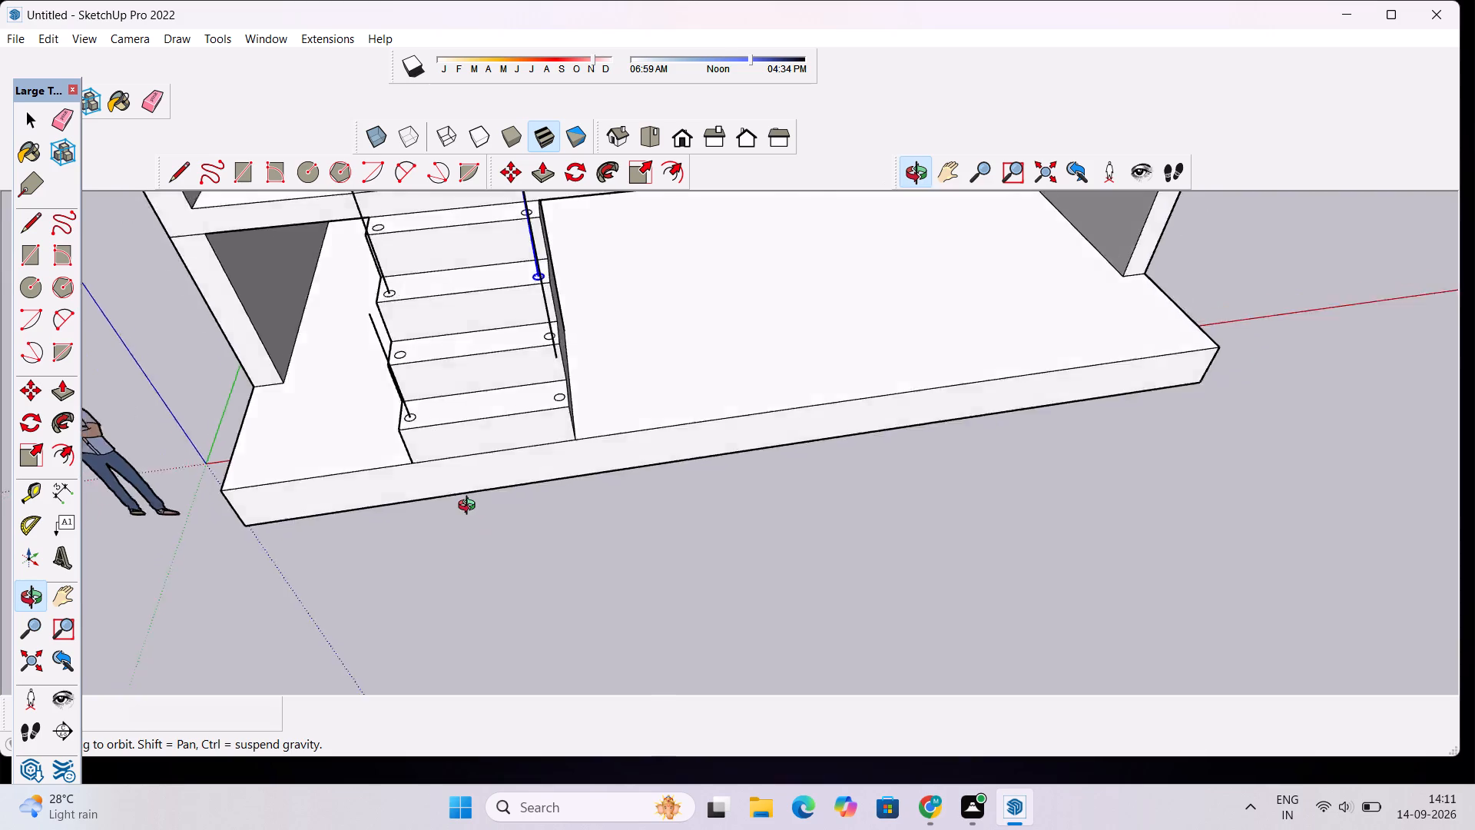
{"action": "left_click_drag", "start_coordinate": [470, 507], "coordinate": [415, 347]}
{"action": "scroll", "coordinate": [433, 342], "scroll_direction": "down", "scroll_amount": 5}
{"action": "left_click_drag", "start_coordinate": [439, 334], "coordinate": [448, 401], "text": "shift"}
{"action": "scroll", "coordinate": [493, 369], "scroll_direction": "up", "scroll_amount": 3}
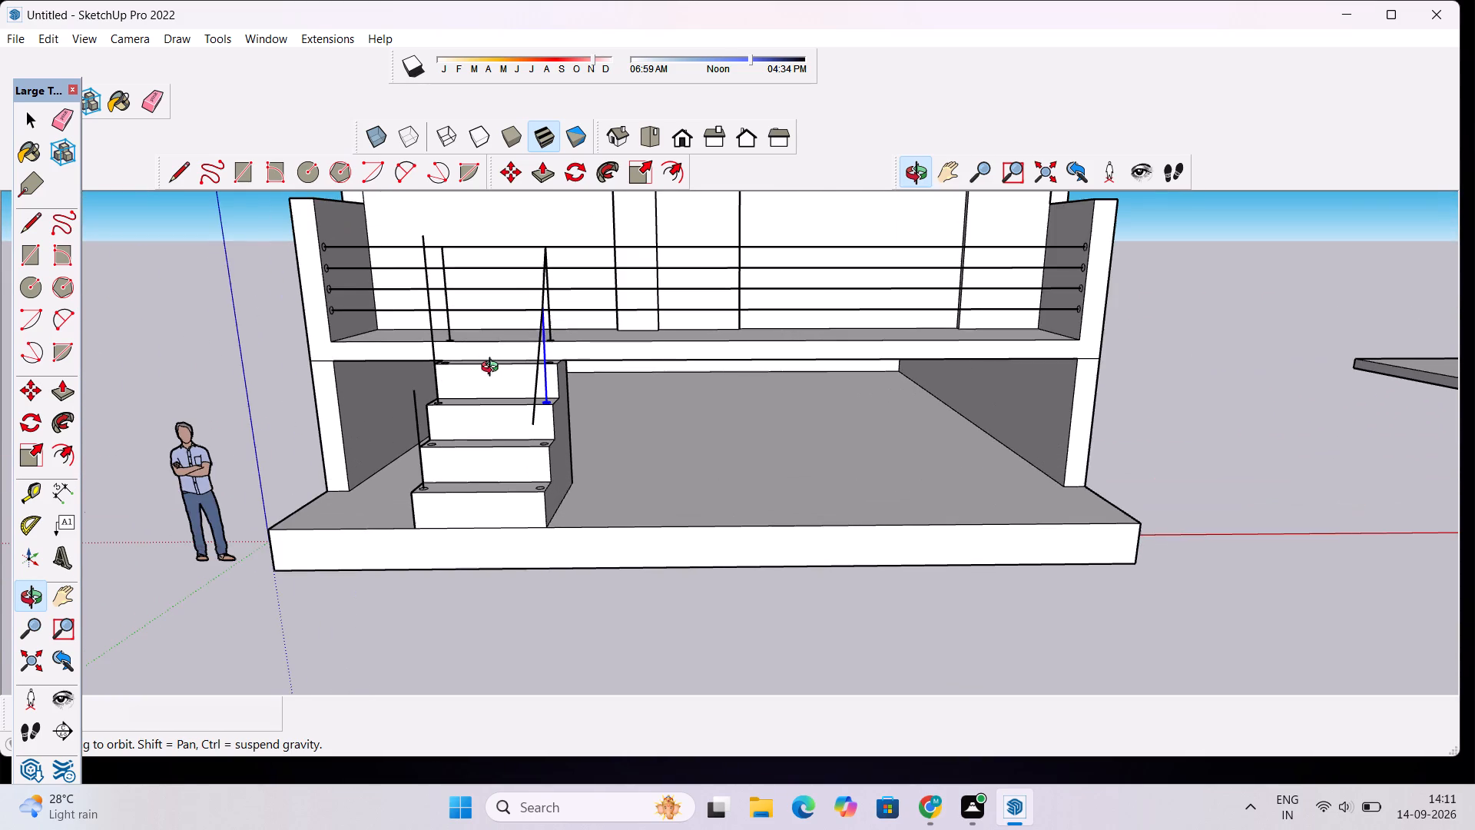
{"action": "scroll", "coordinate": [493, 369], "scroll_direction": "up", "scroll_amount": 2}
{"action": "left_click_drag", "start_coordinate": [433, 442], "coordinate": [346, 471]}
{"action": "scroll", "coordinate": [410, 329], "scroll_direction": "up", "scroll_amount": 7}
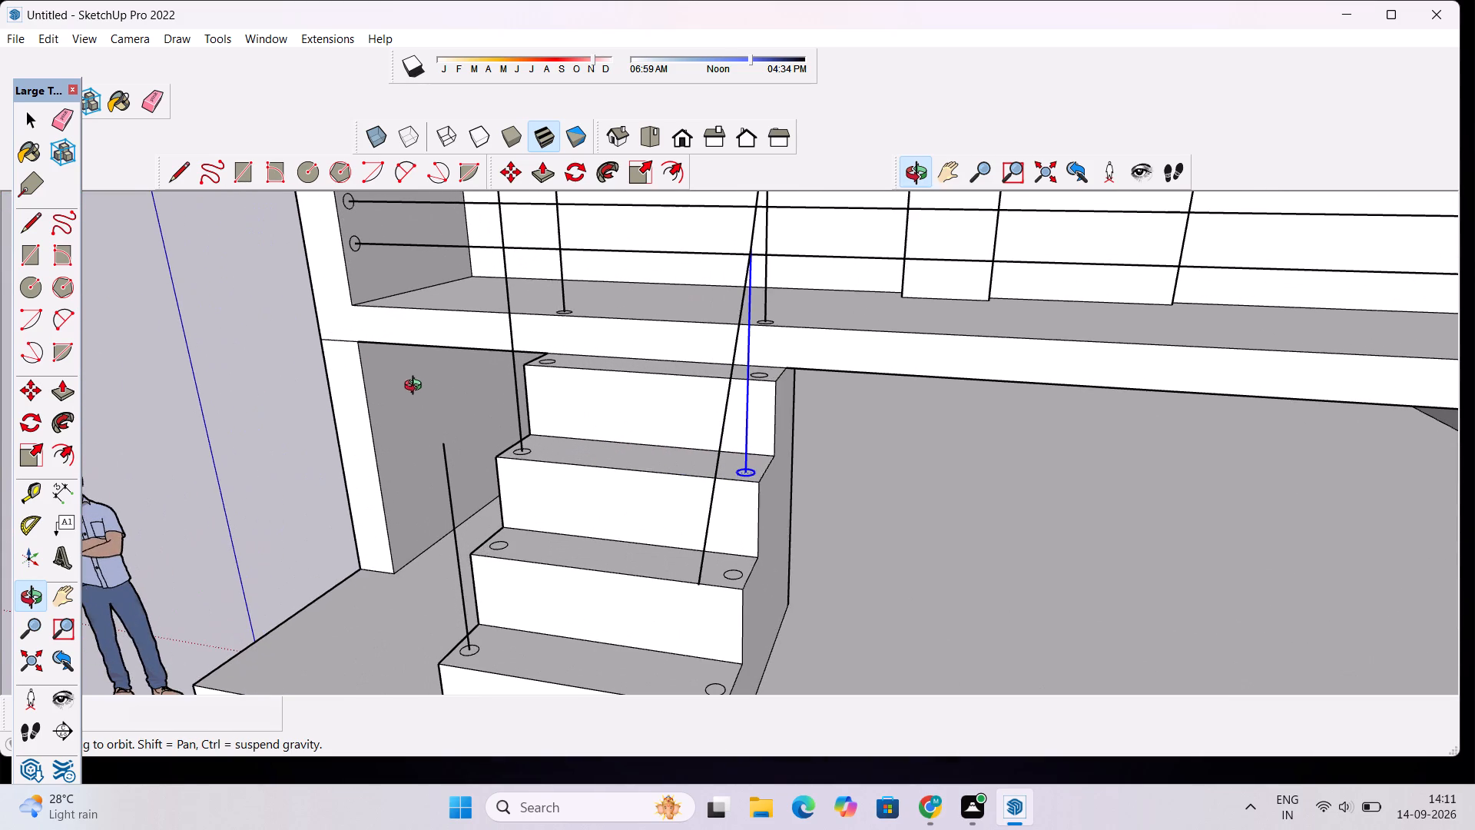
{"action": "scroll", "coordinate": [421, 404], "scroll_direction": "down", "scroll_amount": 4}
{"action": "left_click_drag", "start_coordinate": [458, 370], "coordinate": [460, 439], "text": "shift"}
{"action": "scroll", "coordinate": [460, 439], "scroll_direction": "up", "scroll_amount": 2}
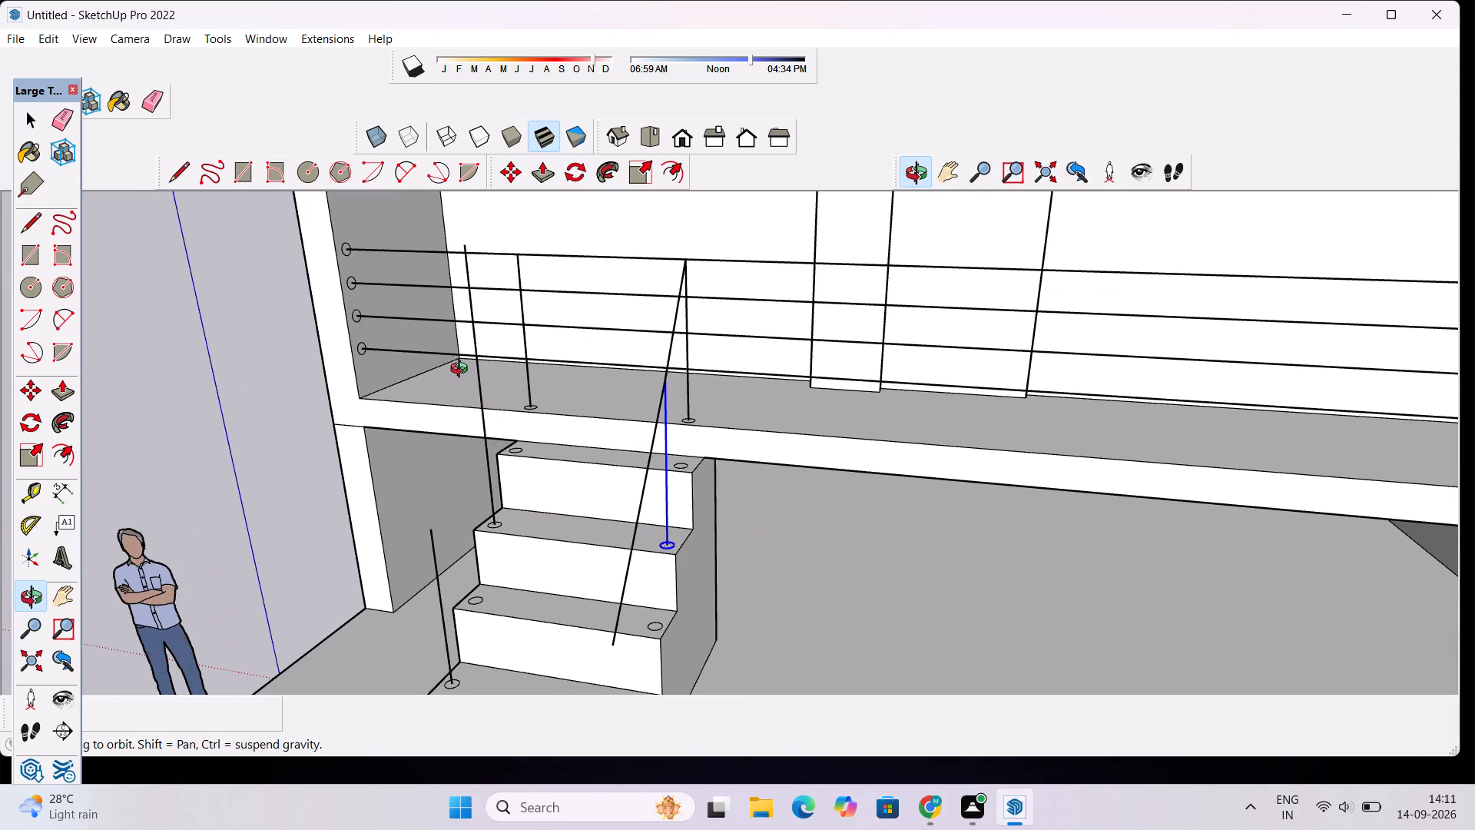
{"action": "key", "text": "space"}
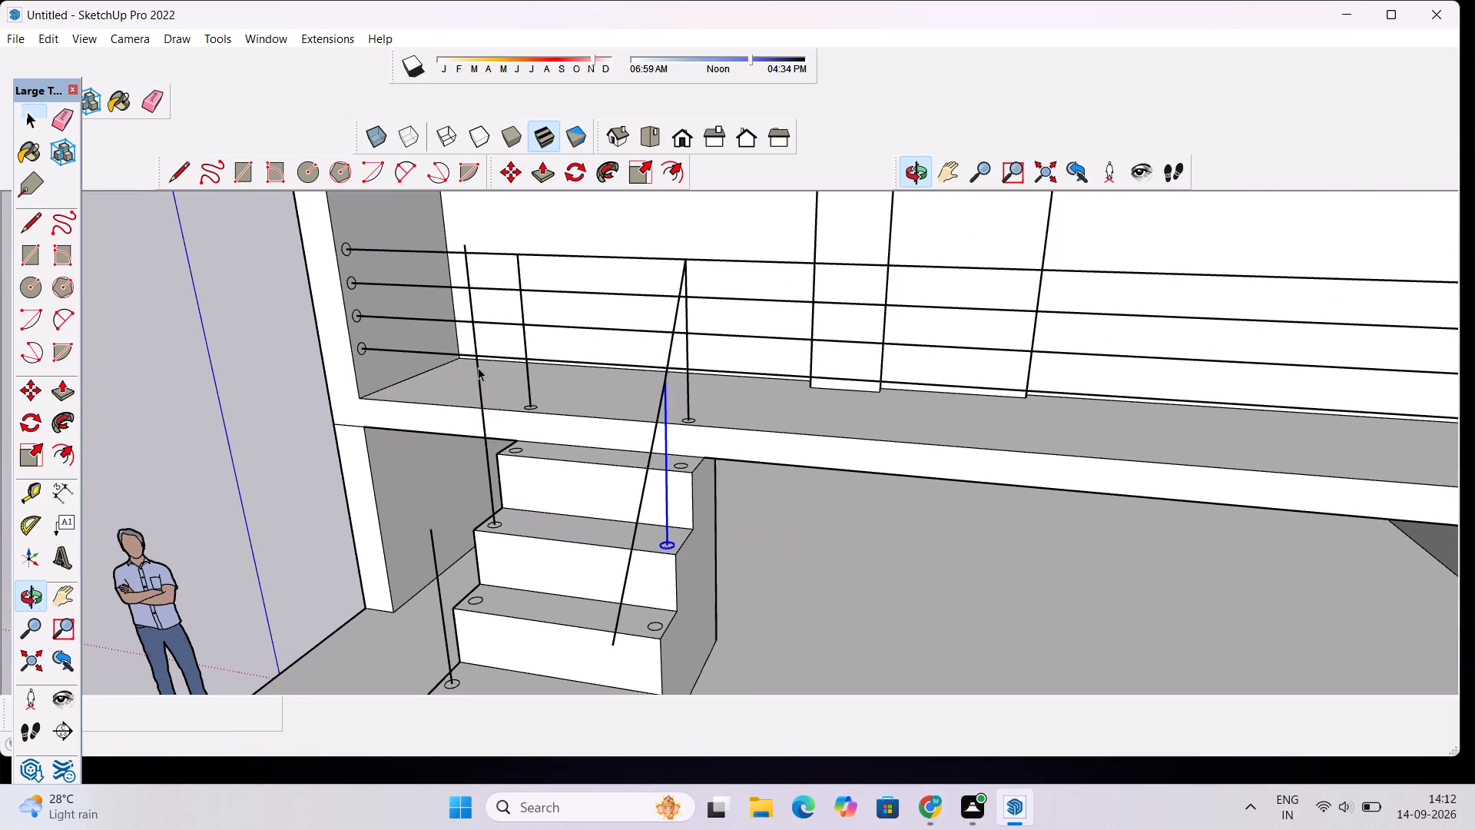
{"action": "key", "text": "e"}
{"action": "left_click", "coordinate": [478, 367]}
Draw a vertical line 4' high from the second-highest tread's circle centre on the staircase side without a sloping line.
{"action": "key", "text": "l"}
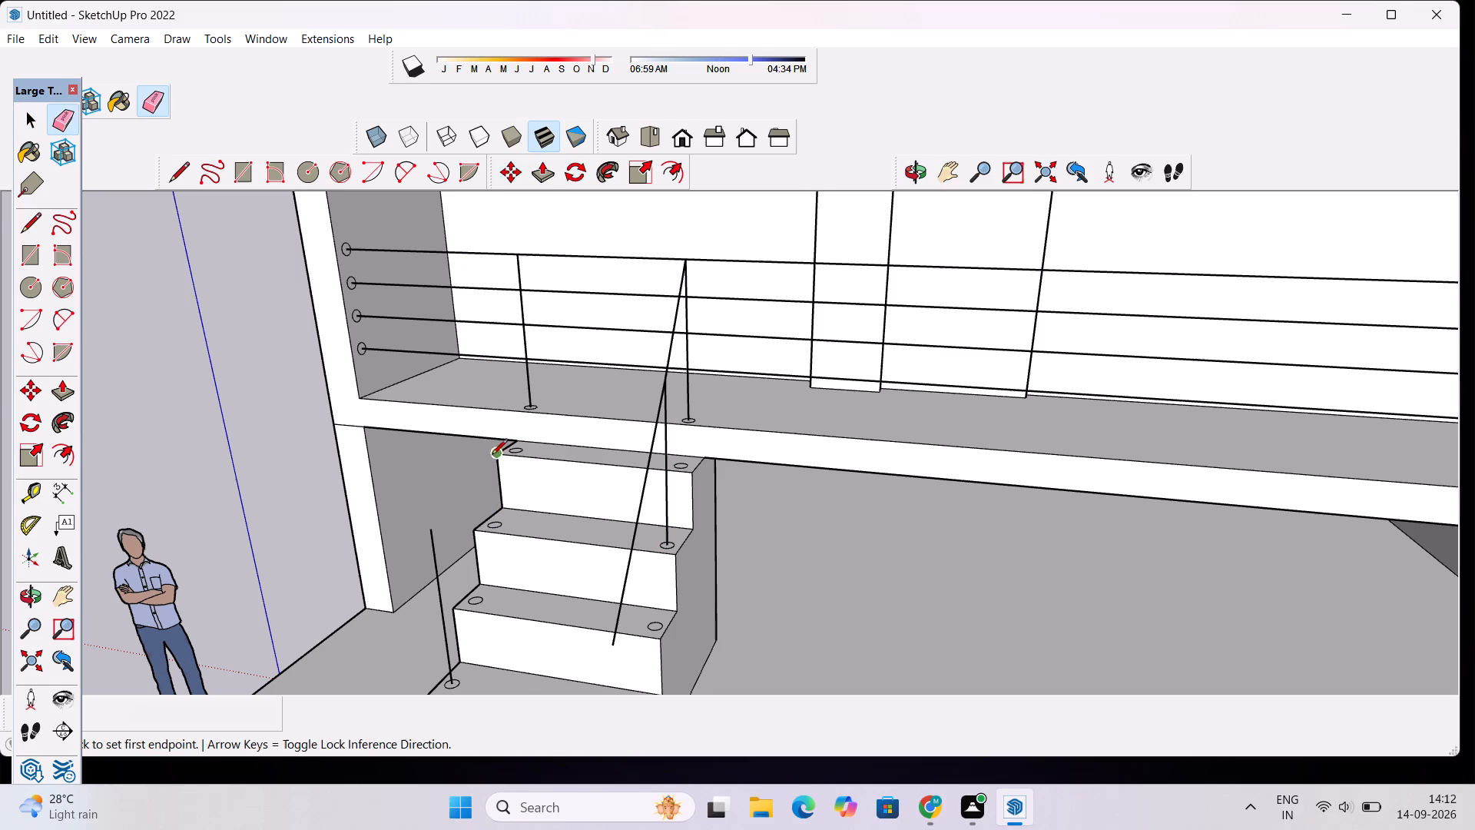
{"action": "scroll", "coordinate": [490, 469], "scroll_direction": "up", "scroll_amount": 4}
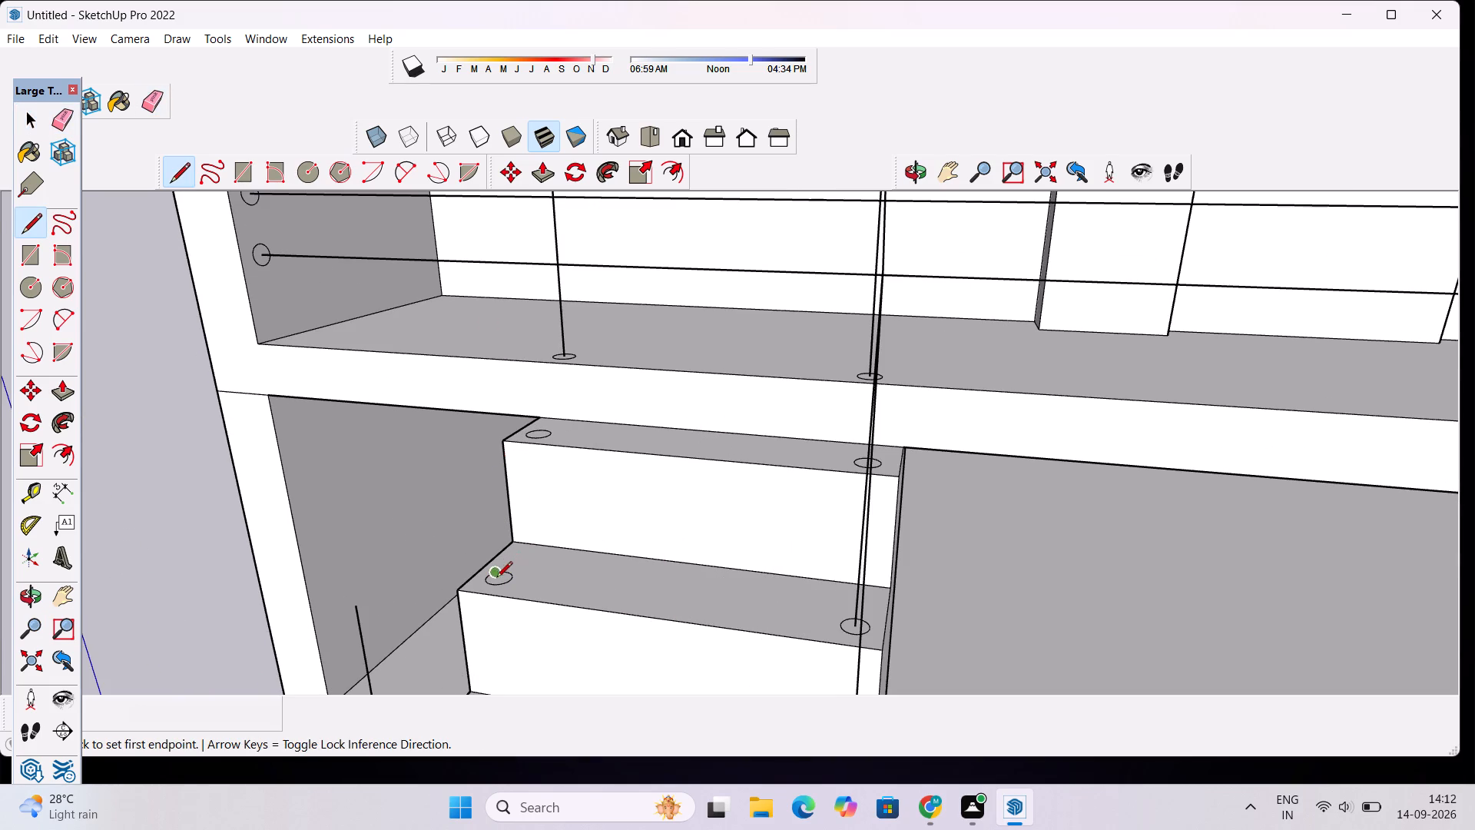
{"action": "scroll", "coordinate": [499, 587], "scroll_direction": "up", "scroll_amount": 4}
{"action": "left_click", "coordinate": [499, 573]}
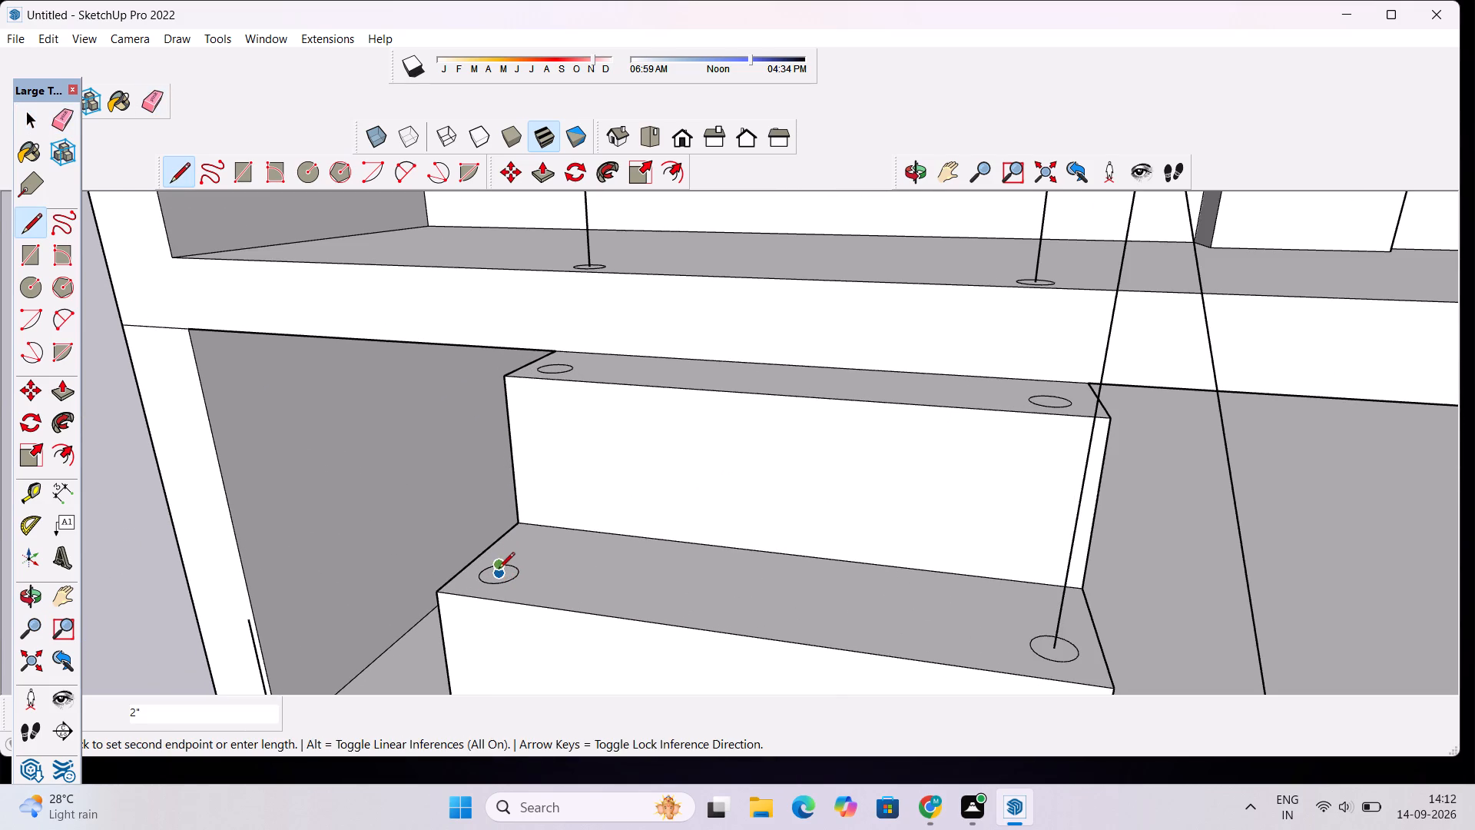
{"action": "scroll", "coordinate": [499, 569], "scroll_direction": "down", "scroll_amount": 5}
{"action": "scroll", "coordinate": [499, 569], "scroll_direction": "up", "scroll_amount": 1}
{"action": "scroll", "coordinate": [499, 569], "scroll_direction": "down", "scroll_amount": 13}
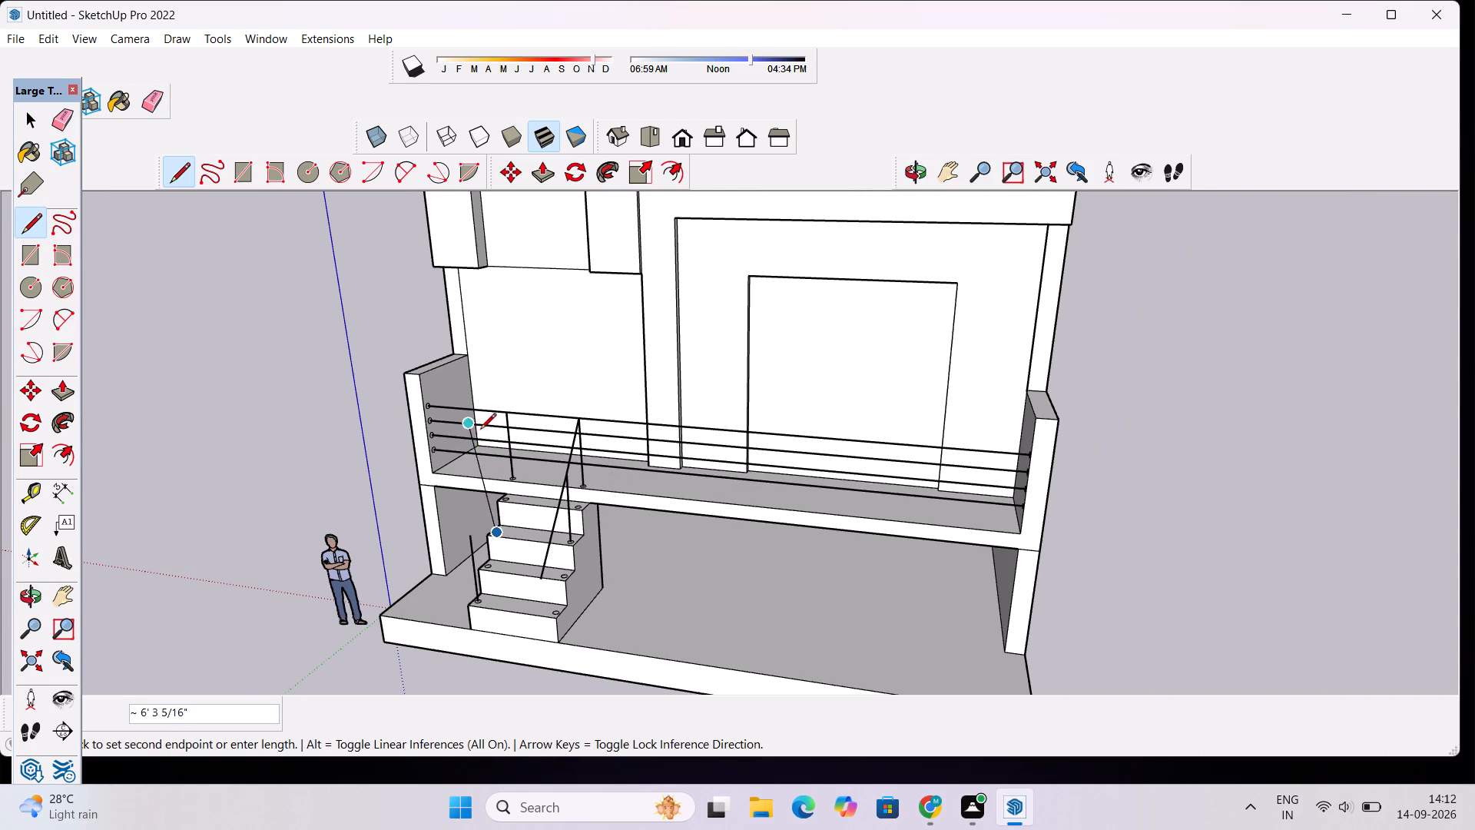
{"action": "scroll", "coordinate": [493, 456], "scroll_direction": "up", "scroll_amount": 3}
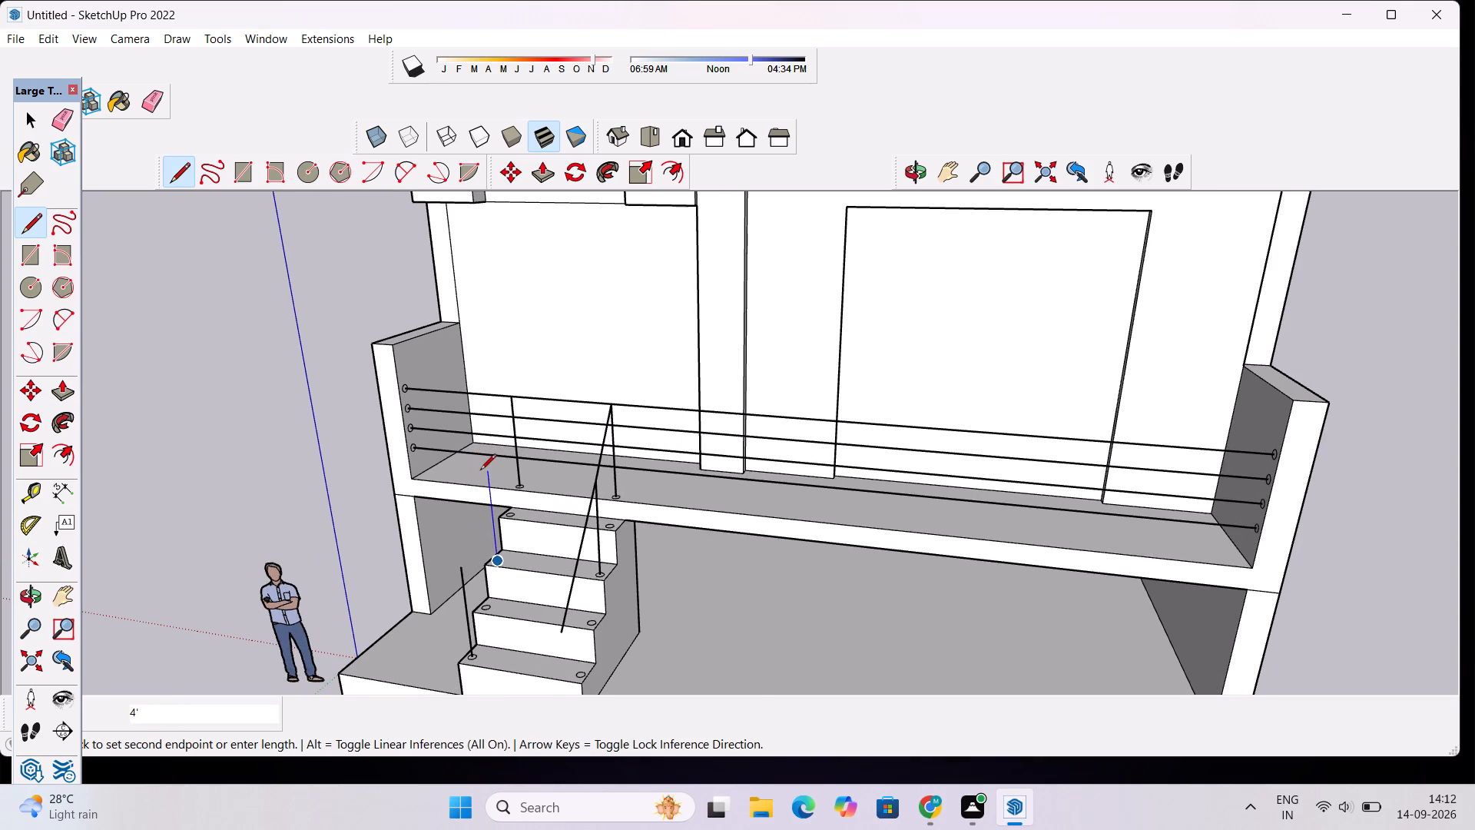
{"action": "type", "text": "4'"}
{"action": "key", "text": "Return"}
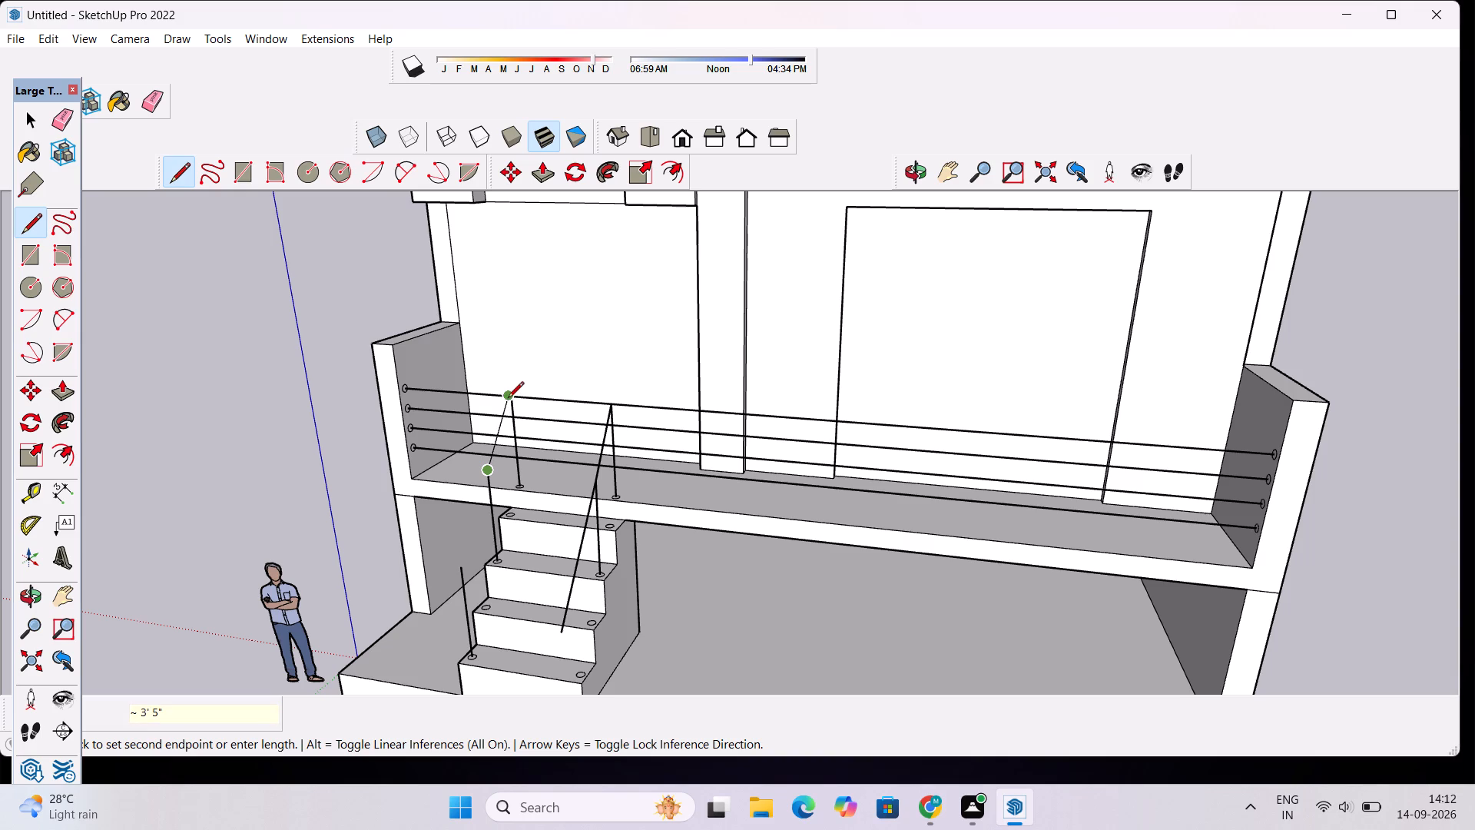
Join the tops of that side's vertical lines with sloping lines about 3' 5" up to the slab post line and 3' 10" down to the lowest tread's line.
{"action": "scroll", "coordinate": [508, 399], "scroll_direction": "up", "scroll_amount": 10}
{"action": "left_click", "coordinate": [519, 393]}
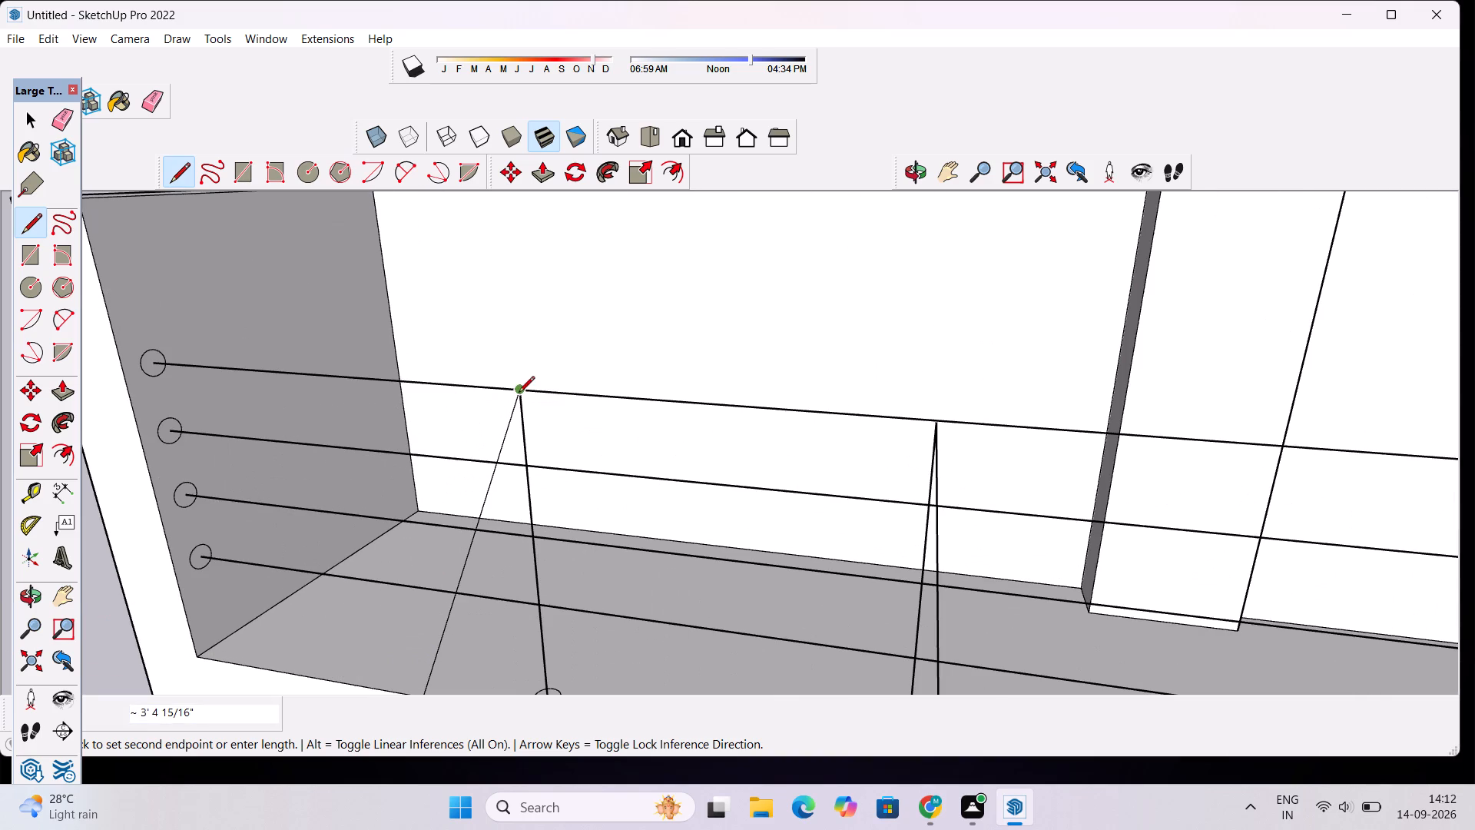
{"action": "scroll", "coordinate": [521, 393], "scroll_direction": "down", "scroll_amount": 11}
{"action": "key", "text": "space"}
{"action": "key", "text": "l"}
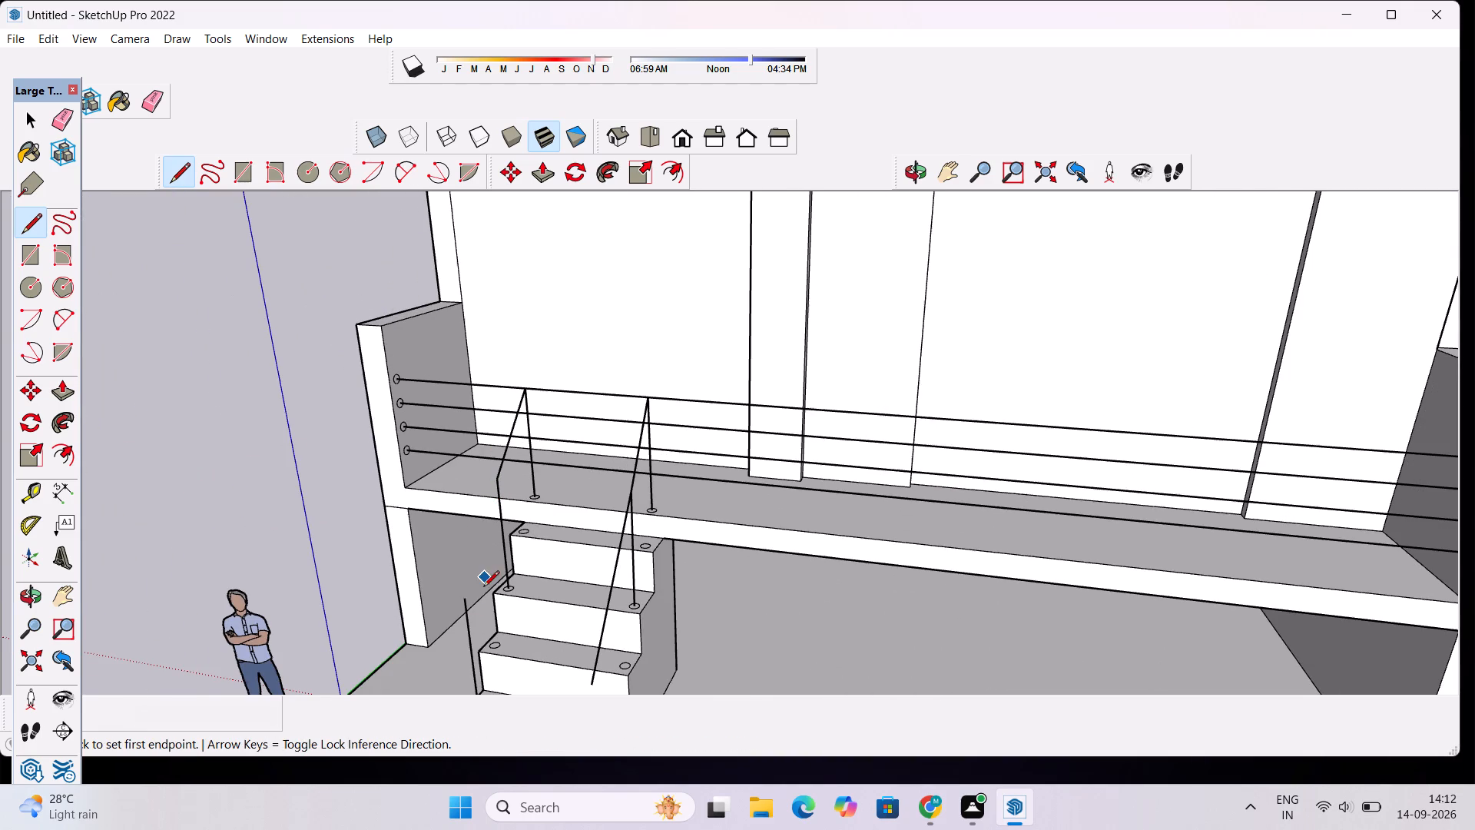
{"action": "left_click", "coordinate": [466, 598]}
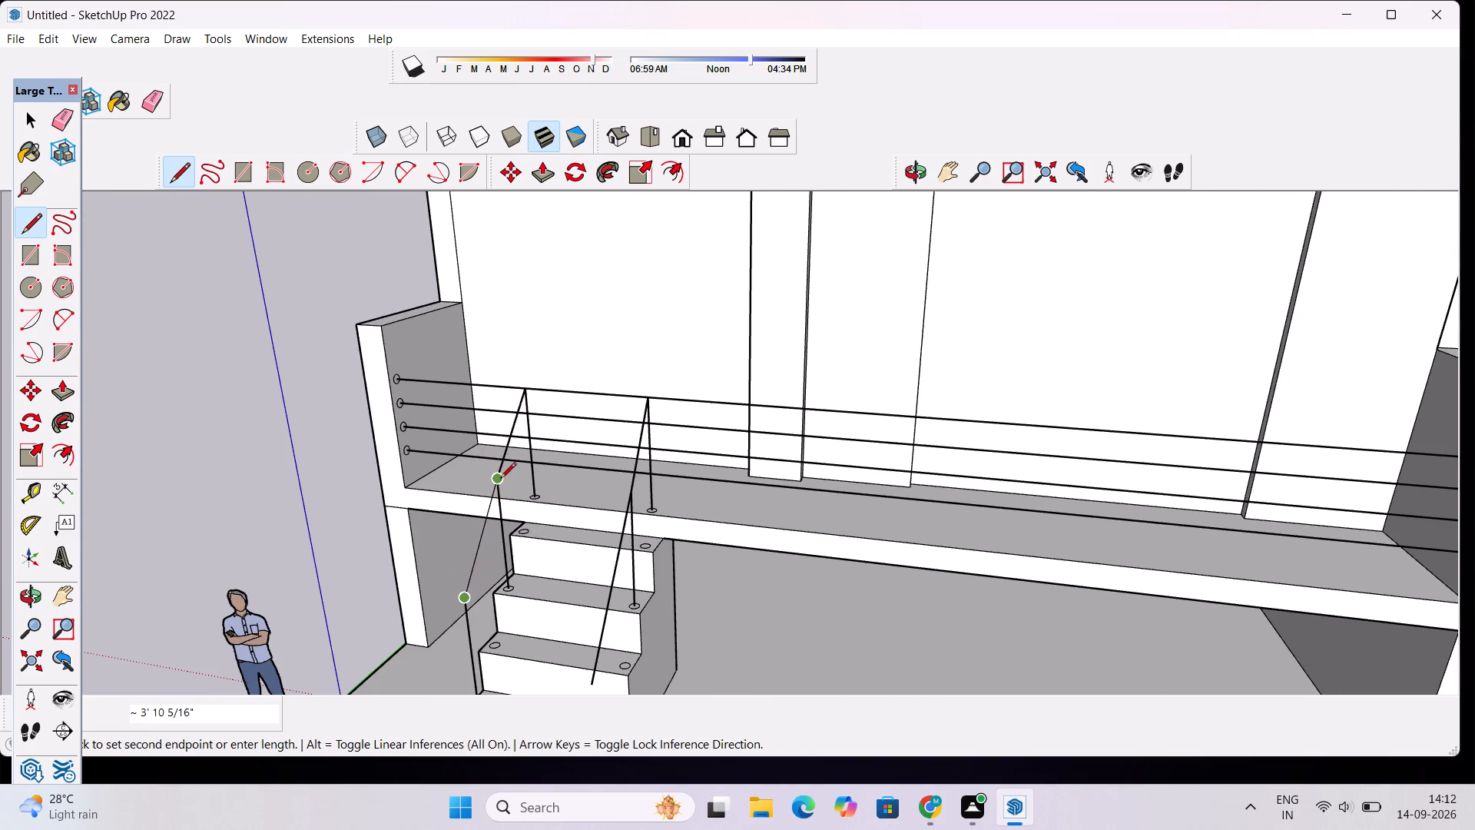
{"action": "left_click", "coordinate": [500, 480]}
{"action": "key", "text": "space"}
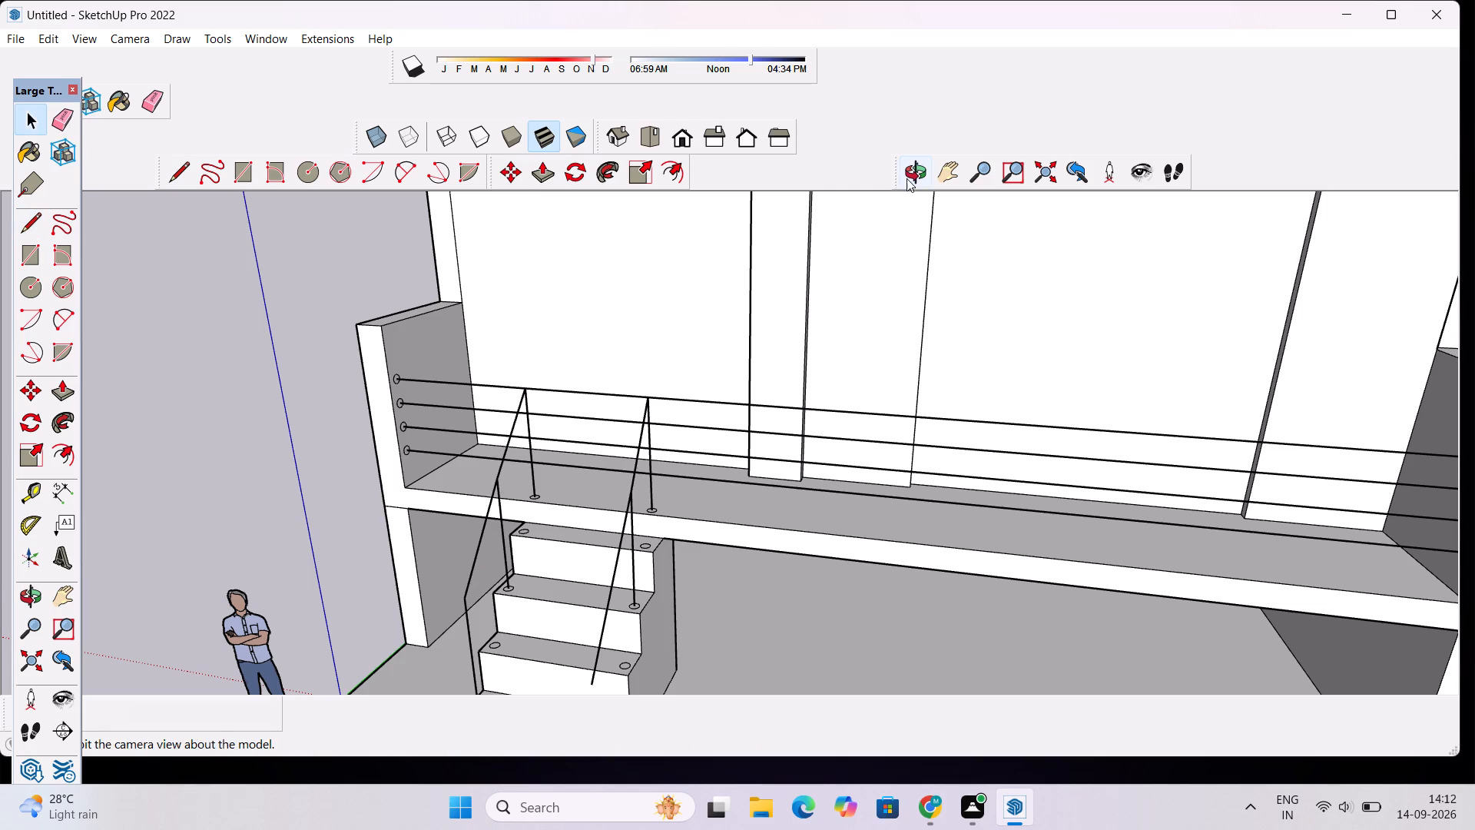
Copy the lowest tread's vertical line across about 4' 8" to the circle centre at the tread's opposite end.
{"action": "left_click", "coordinate": [909, 174]}
{"action": "left_click_drag", "start_coordinate": [606, 432], "coordinate": [764, 350]}
{"action": "scroll", "coordinate": [767, 349], "scroll_direction": "down", "scroll_amount": 5}
{"action": "left_click_drag", "start_coordinate": [794, 574], "coordinate": [675, 742]}
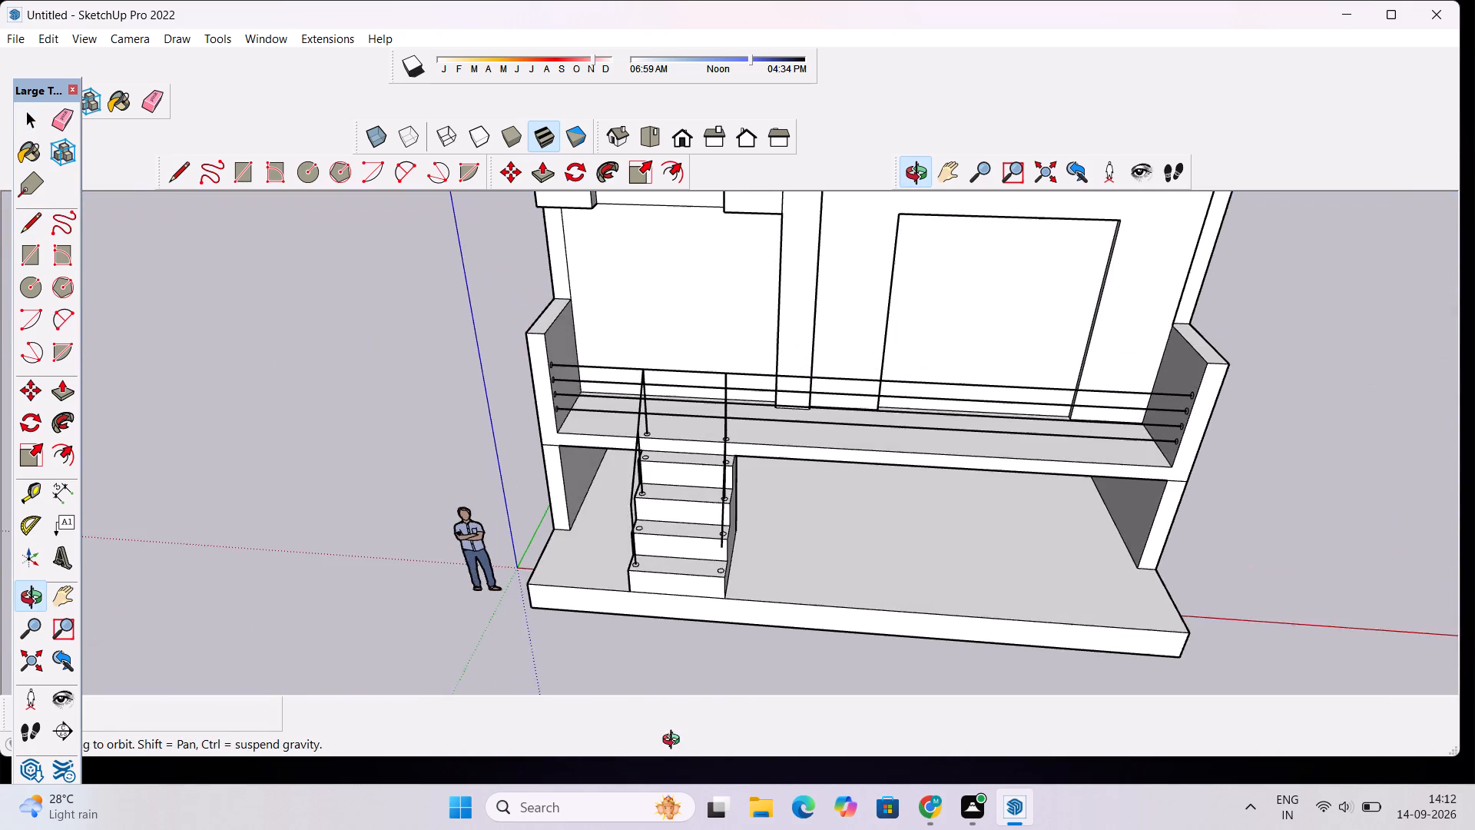
{"action": "left_click_drag", "start_coordinate": [675, 742], "coordinate": [675, 748]}
{"action": "scroll", "coordinate": [727, 576], "scroll_direction": "up", "scroll_amount": 11}
{"action": "left_click_drag", "start_coordinate": [653, 605], "coordinate": [655, 662]}
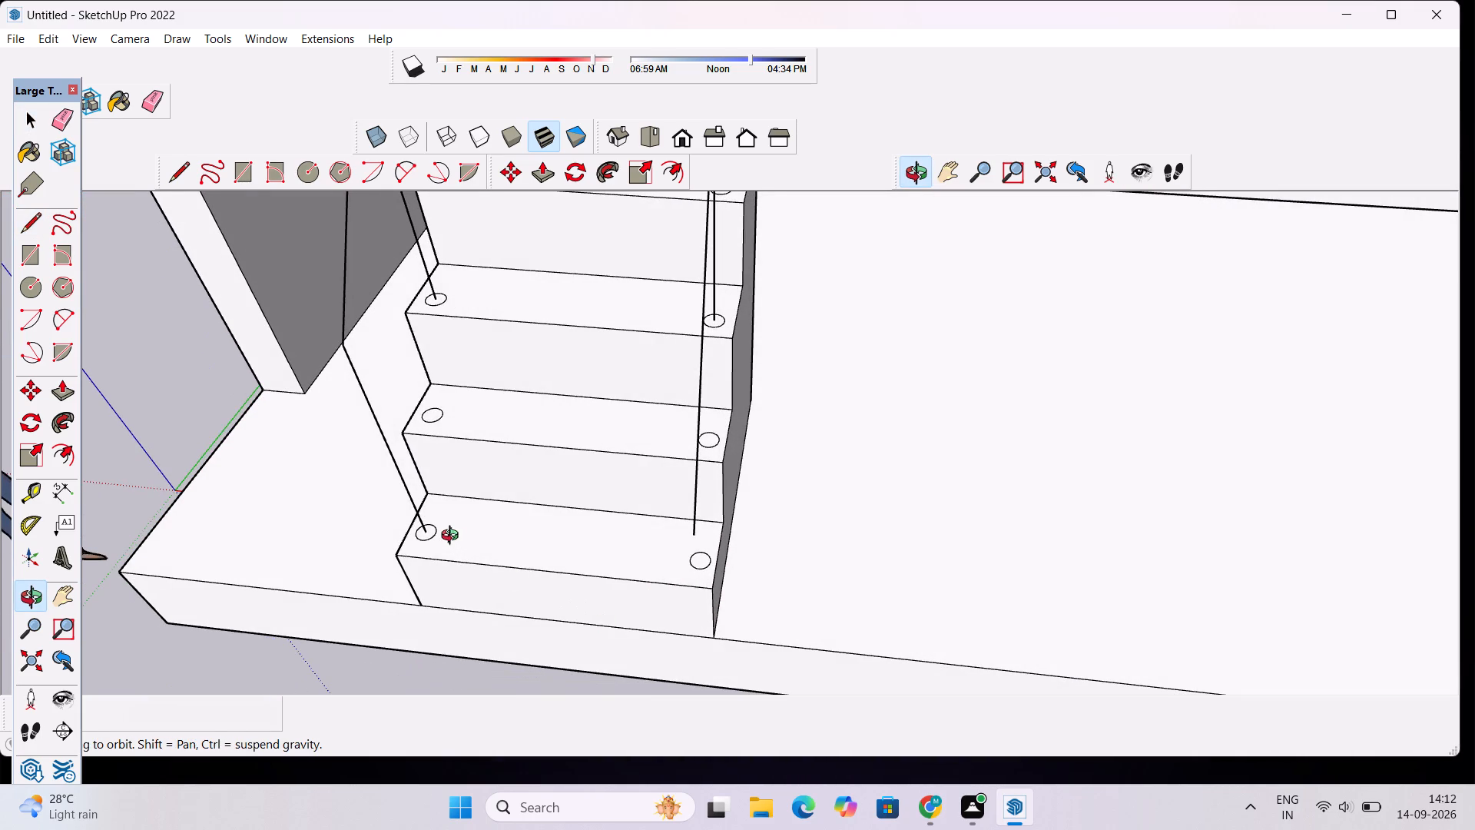
{"action": "left_click_drag", "start_coordinate": [452, 536], "coordinate": [476, 591], "text": "shift"}
{"action": "scroll", "coordinate": [415, 569], "scroll_direction": "up", "scroll_amount": 1}
{"action": "key", "text": "space"}
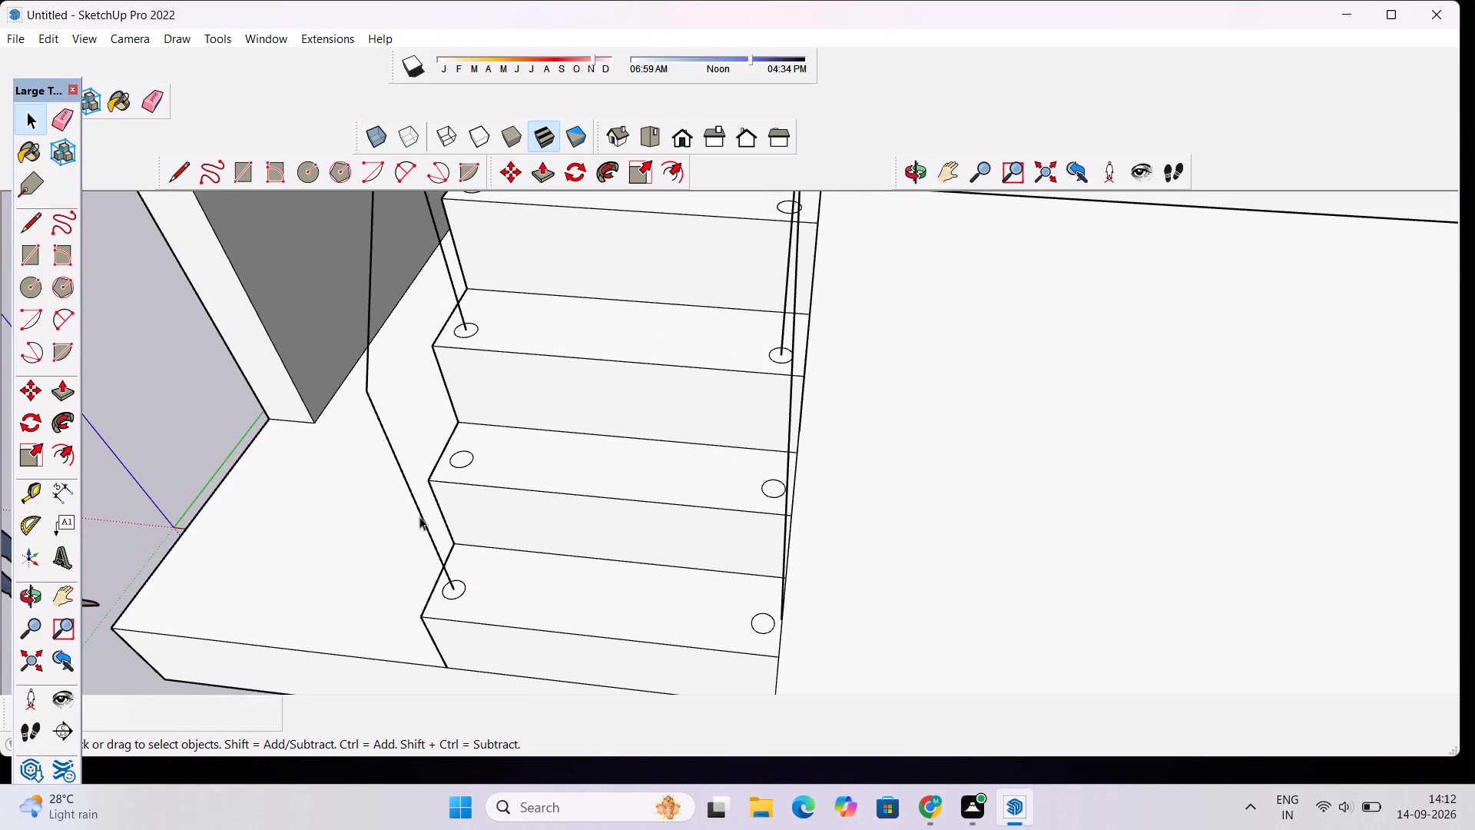
{"action": "left_click", "coordinate": [419, 515]}
{"action": "key", "text": "m"}
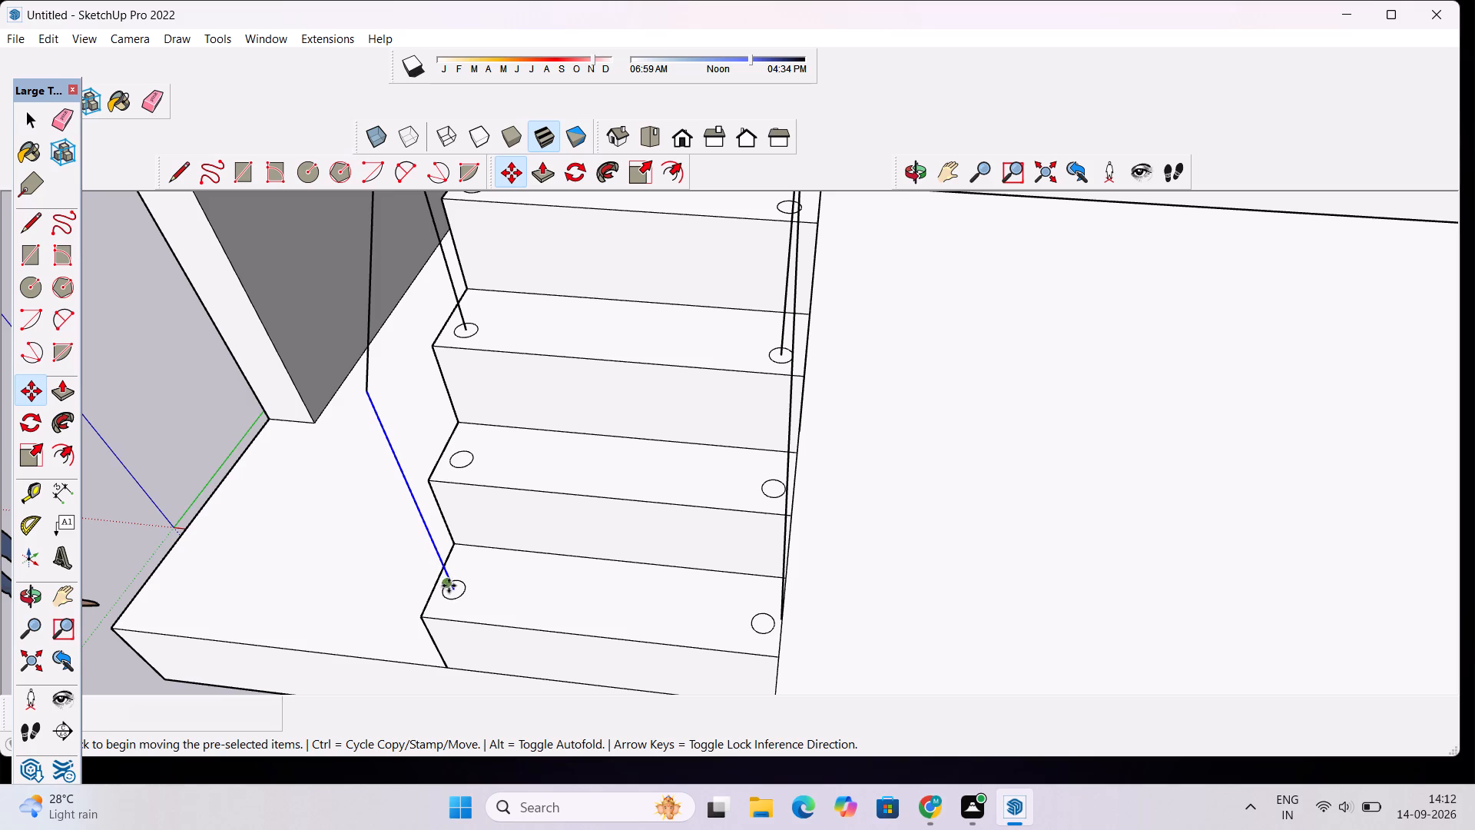
{"action": "left_click", "coordinate": [454, 587]}
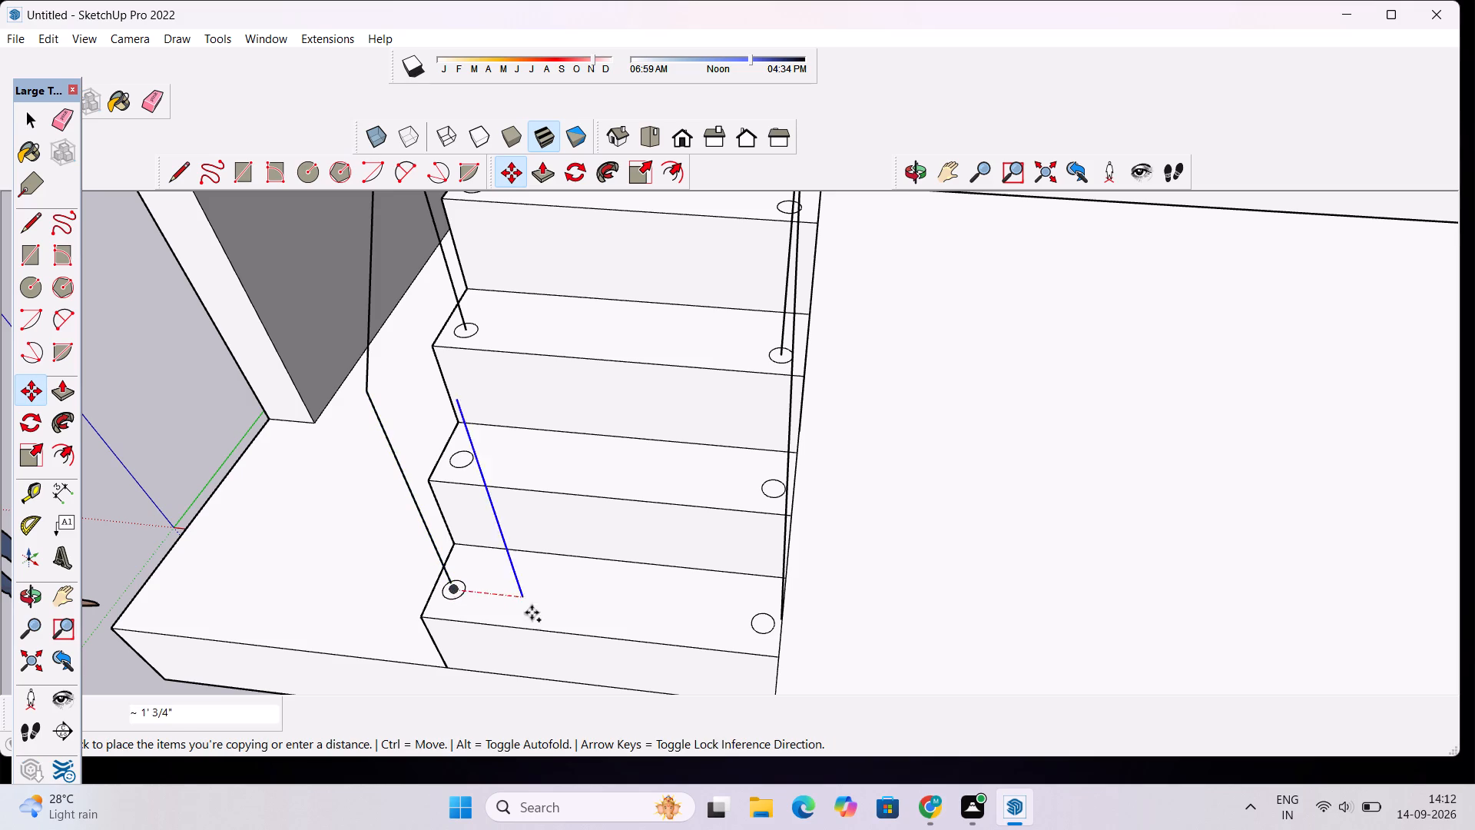
{"action": "scroll", "coordinate": [751, 623], "scroll_direction": "up", "scroll_amount": 2}
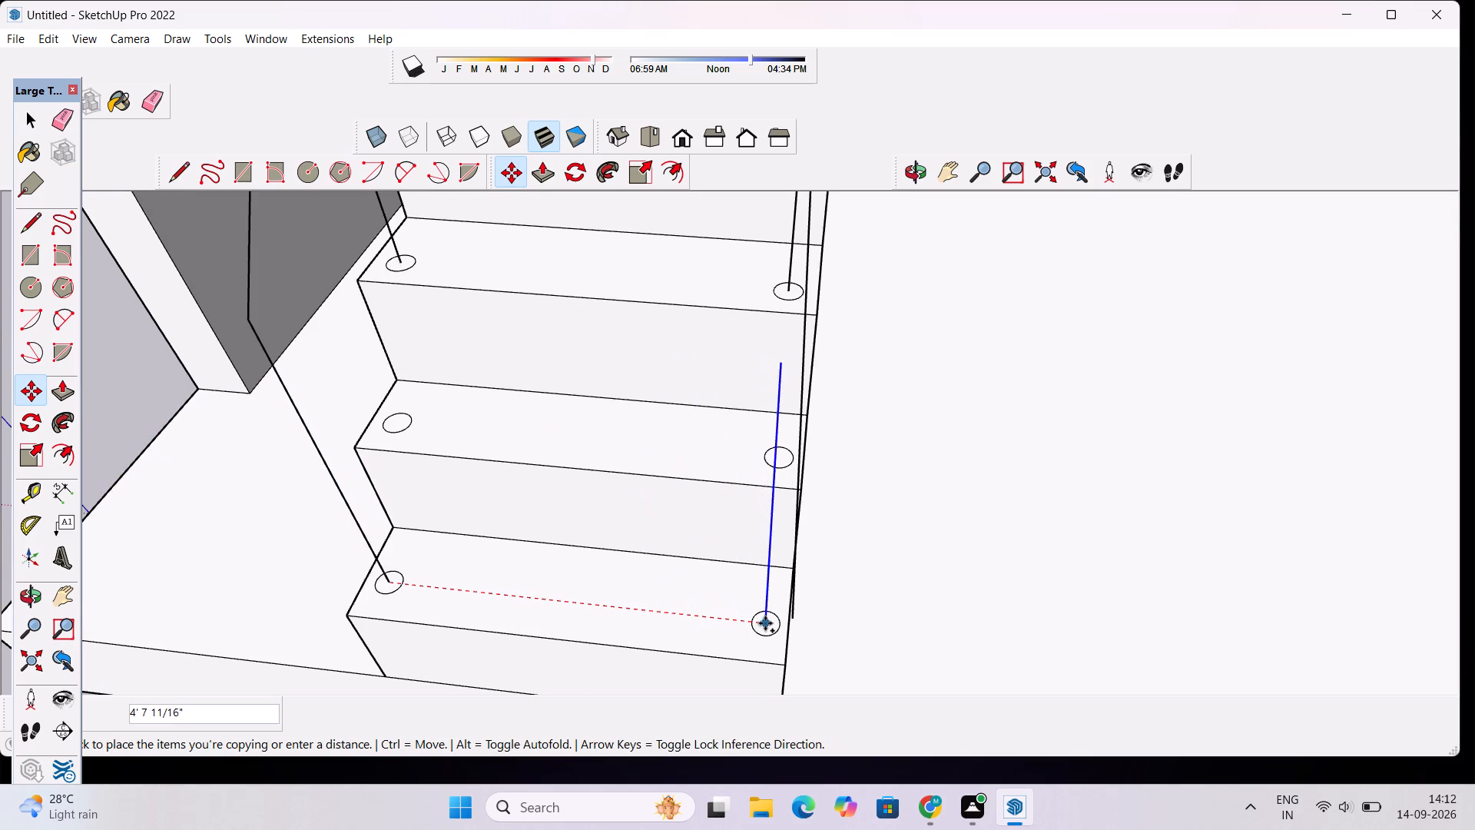
{"action": "left_click", "coordinate": [770, 623]}
{"action": "key", "text": "space"}
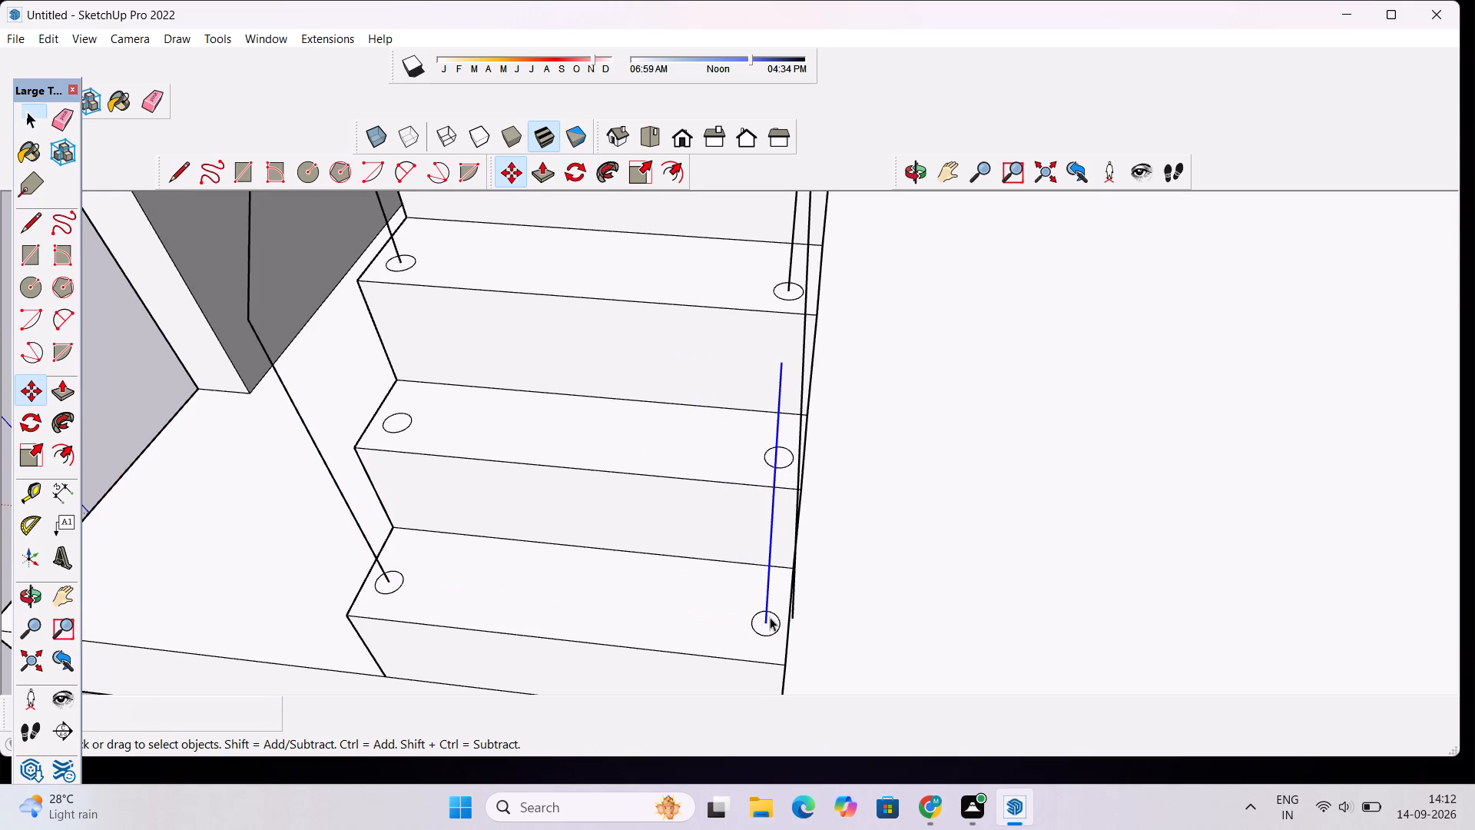
Draw a sloping line about 7' 3" long from the copied line's top to the top of the slab's vertical line on that side.
{"action": "scroll", "coordinate": [770, 617], "scroll_direction": "down", "scroll_amount": 6}
{"action": "left_click", "coordinate": [904, 184]}
{"action": "left_click_drag", "start_coordinate": [960, 315], "coordinate": [585, 332]}
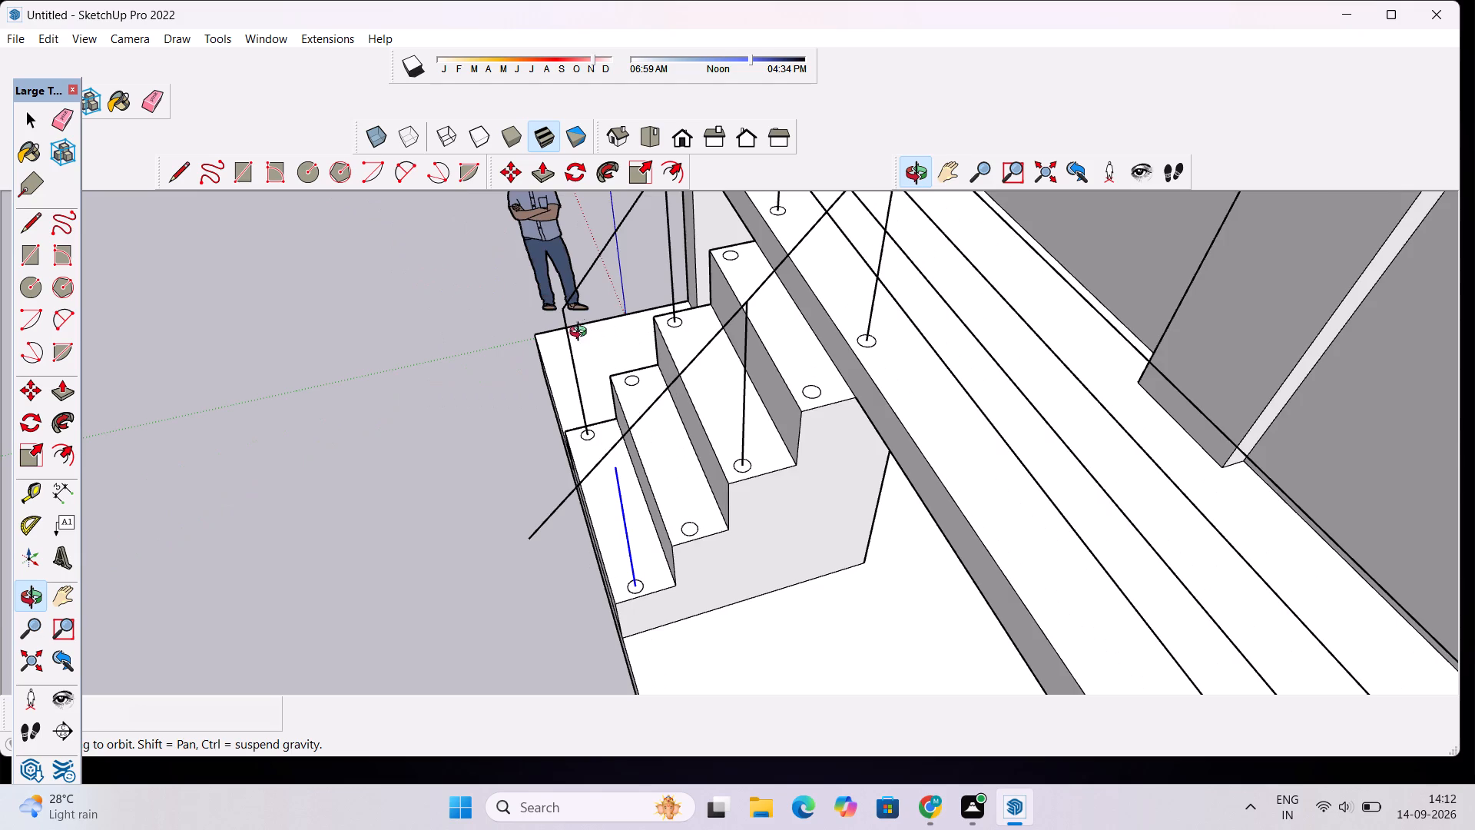
{"action": "scroll", "coordinate": [601, 392], "scroll_direction": "up", "scroll_amount": 4}
{"action": "key", "text": "m"}
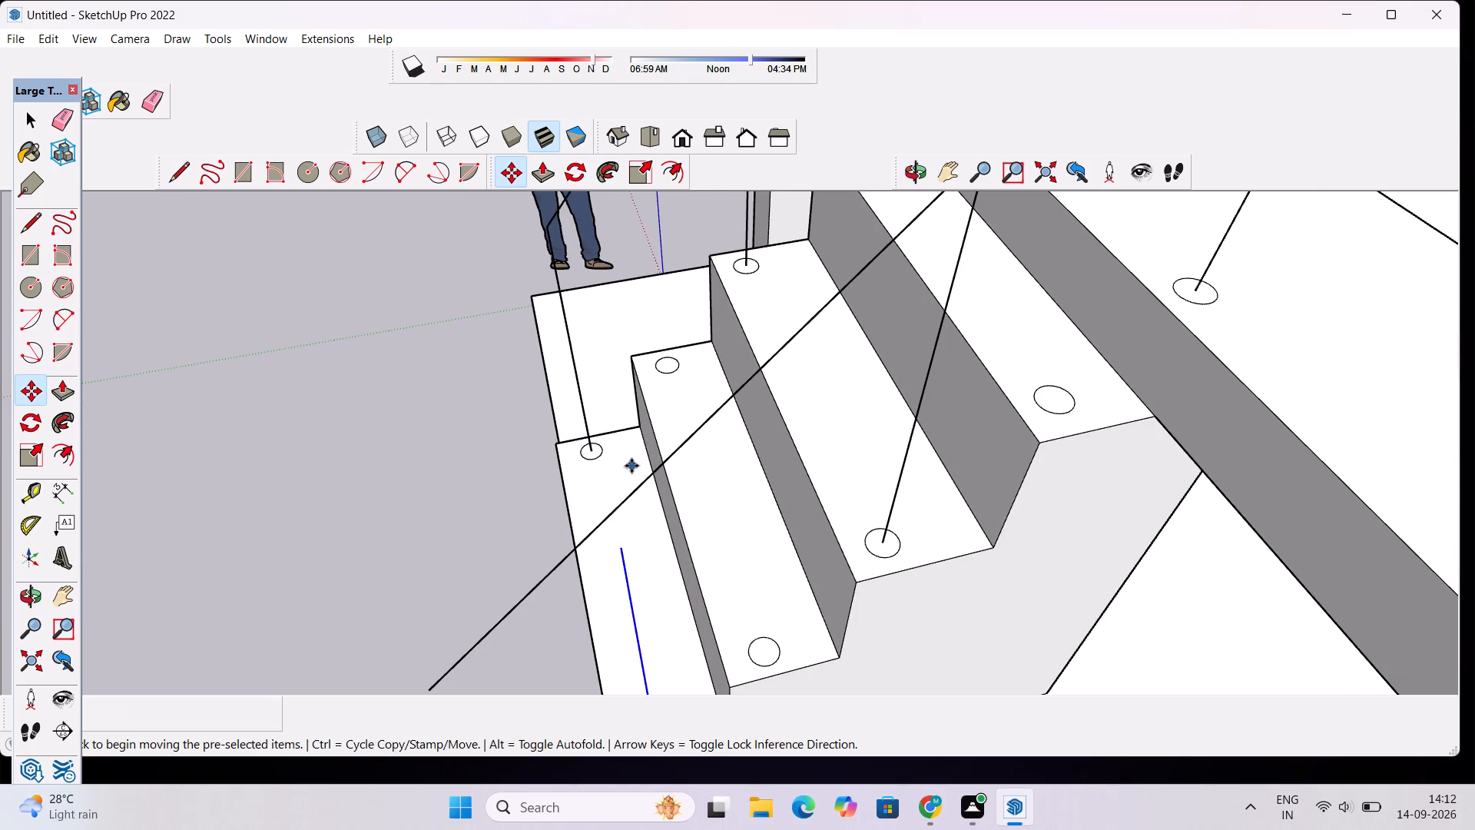
{"action": "key", "text": "l"}
{"action": "left_click", "coordinate": [623, 549]}
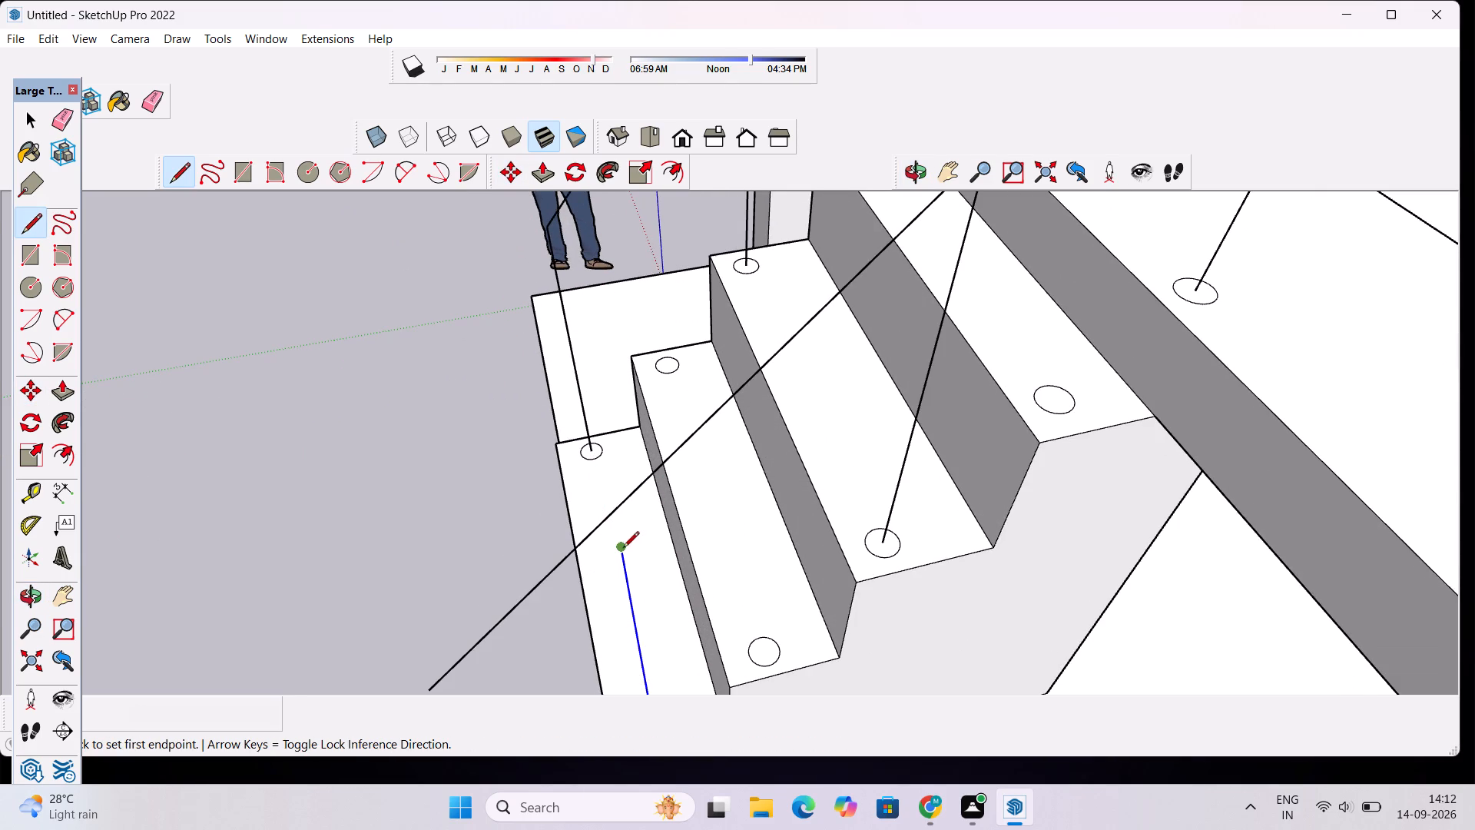
{"action": "scroll", "coordinate": [675, 513], "scroll_direction": "down", "scroll_amount": 8}
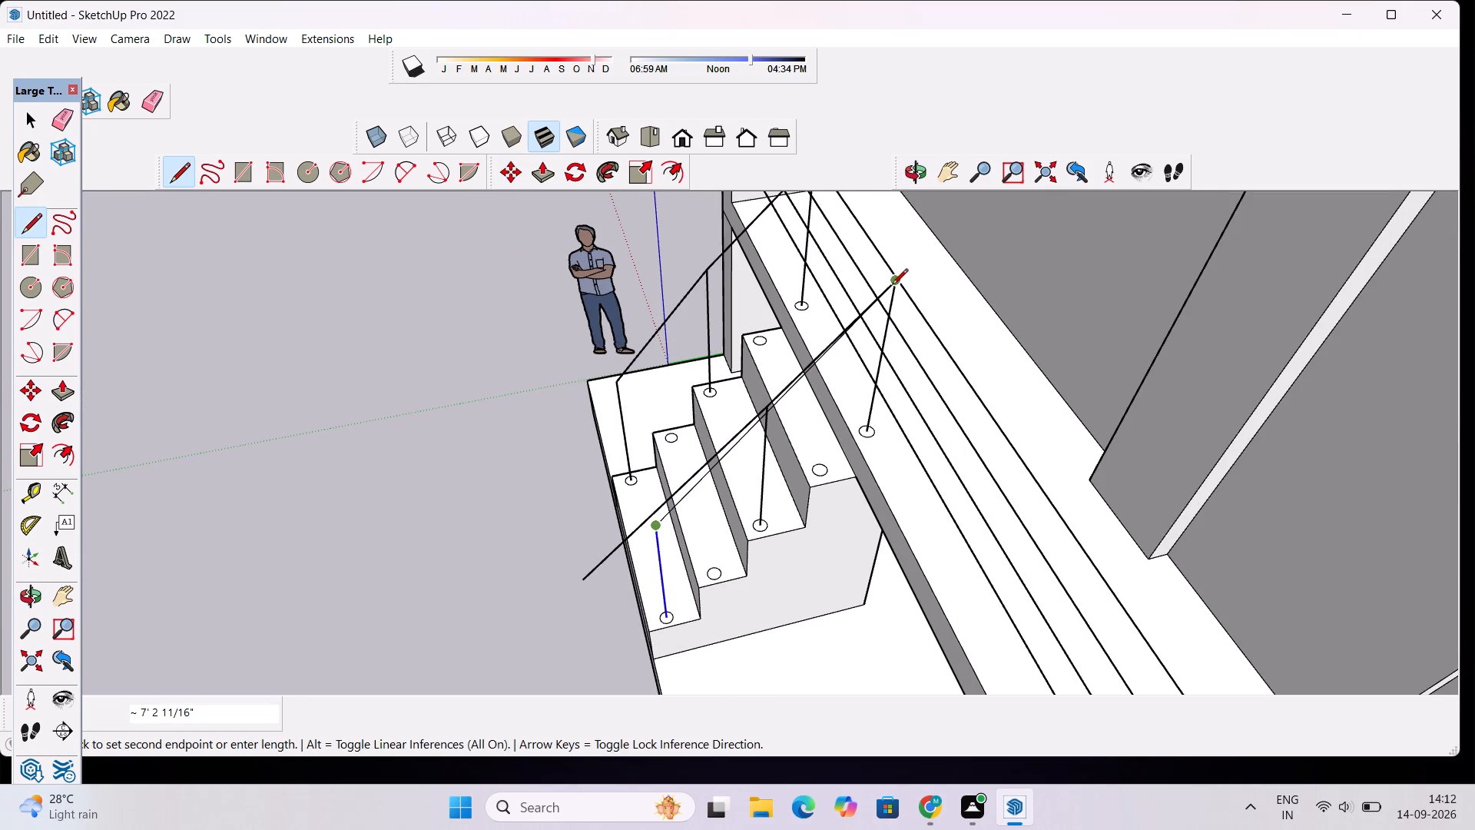
{"action": "left_click", "coordinate": [893, 286]}
{"action": "key", "text": "space"}
Erase the old overlong sloping line and the vertical line rising from the second-highest tread on the same side.
{"action": "scroll", "coordinate": [602, 509], "scroll_direction": "up", "scroll_amount": 2}
{"action": "key", "text": "e"}
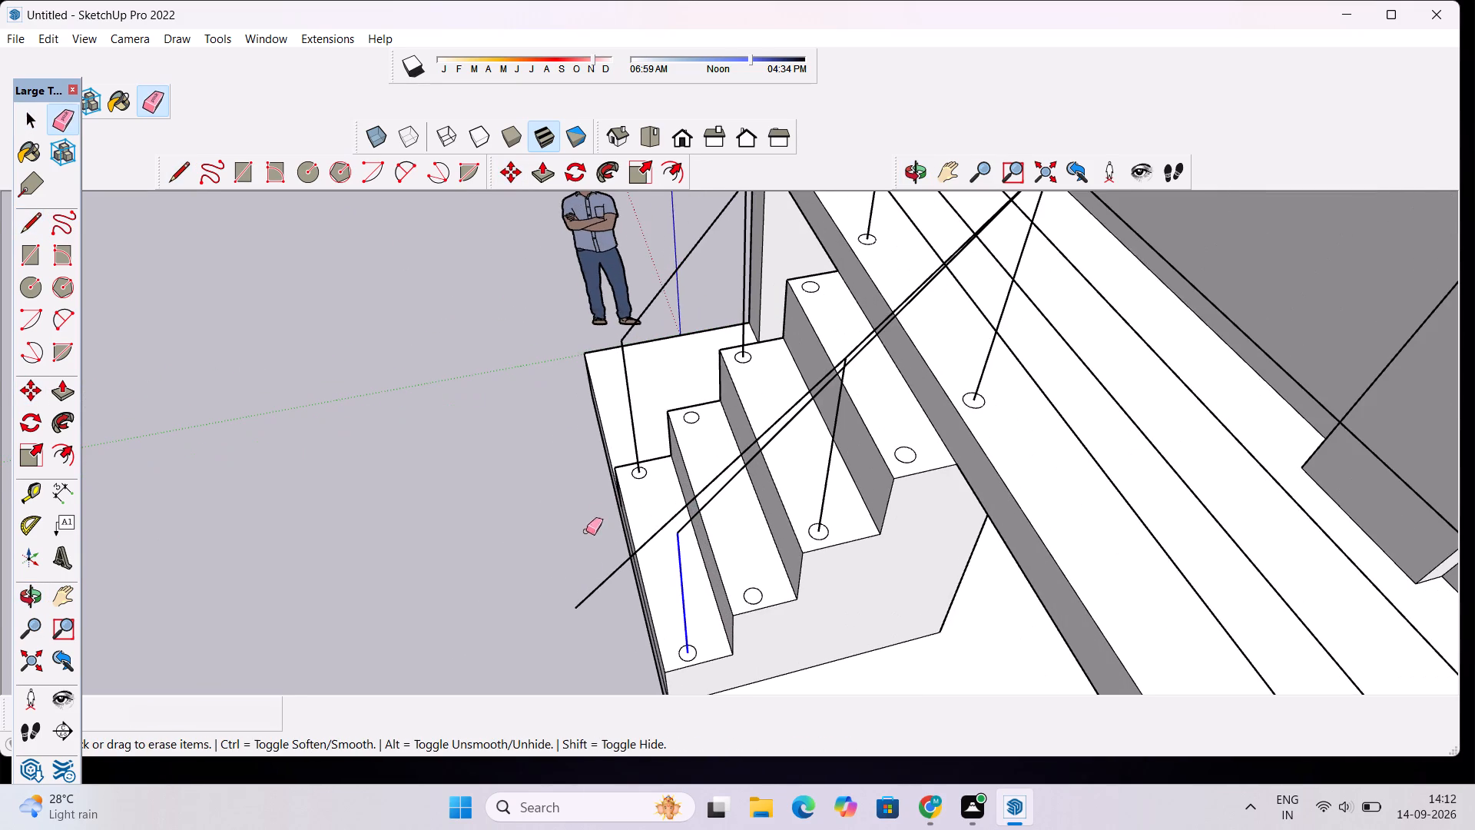
{"action": "left_click", "coordinate": [584, 600]}
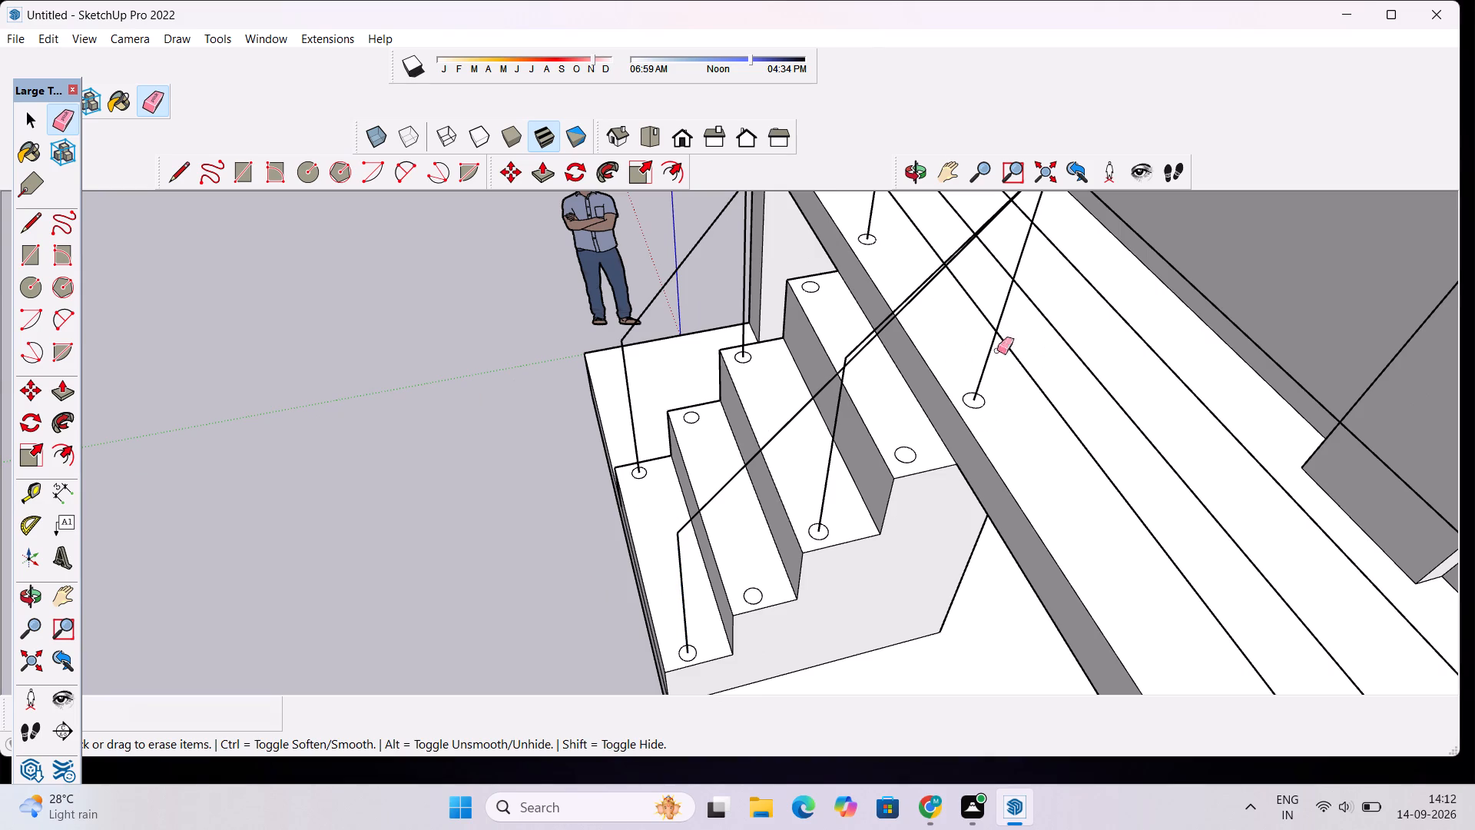
{"action": "left_click", "coordinate": [830, 448]}
{"action": "left_click", "coordinate": [851, 355]}
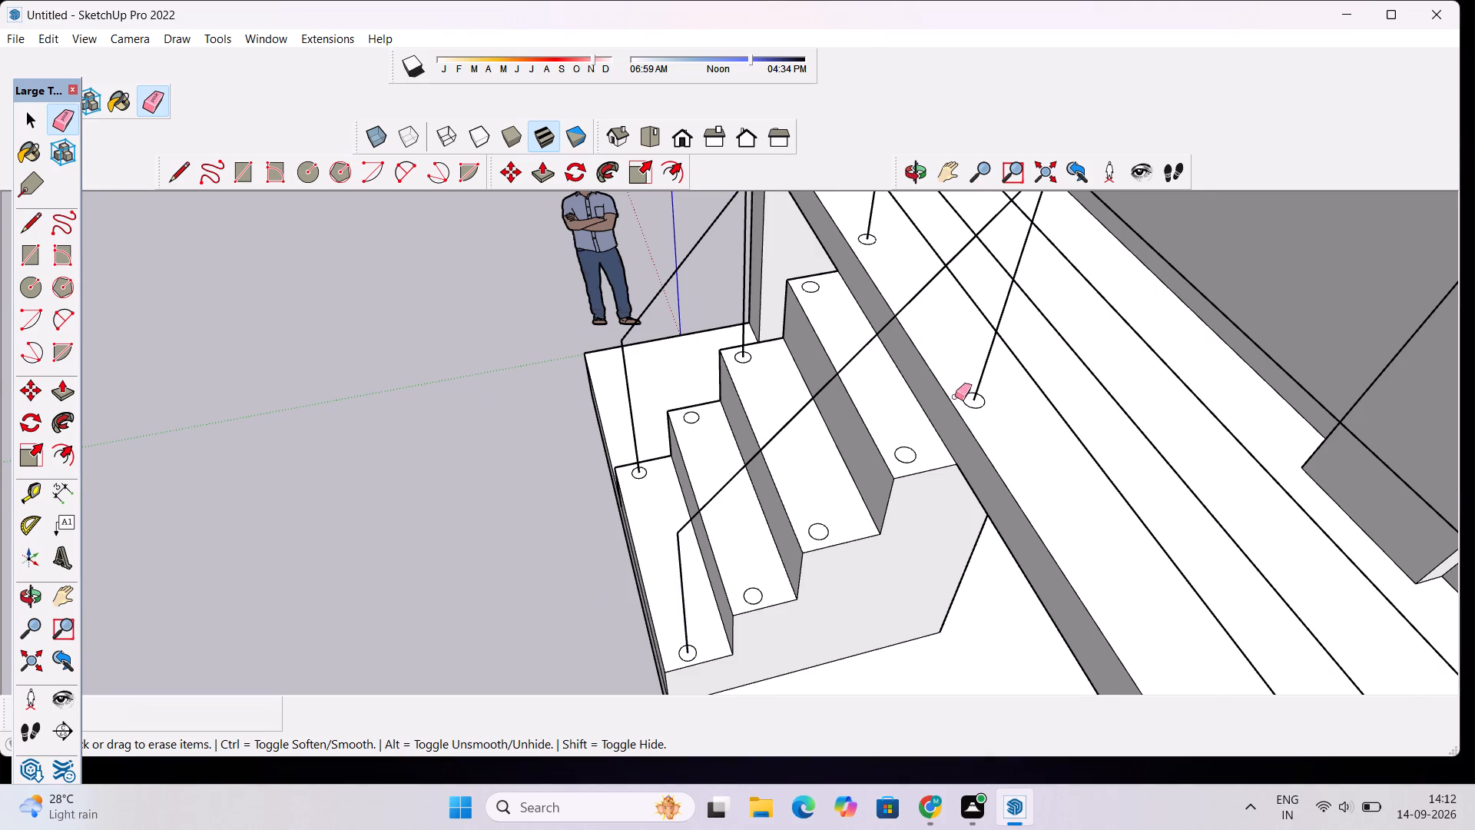
Draw a vertical line 4' high from the second-highest tread's circle centre on the side just cleared.
{"action": "scroll", "coordinate": [959, 409], "scroll_direction": "down", "scroll_amount": 4}
{"action": "key", "text": "space"}
{"action": "scroll", "coordinate": [810, 350], "scroll_direction": "up", "scroll_amount": 1}
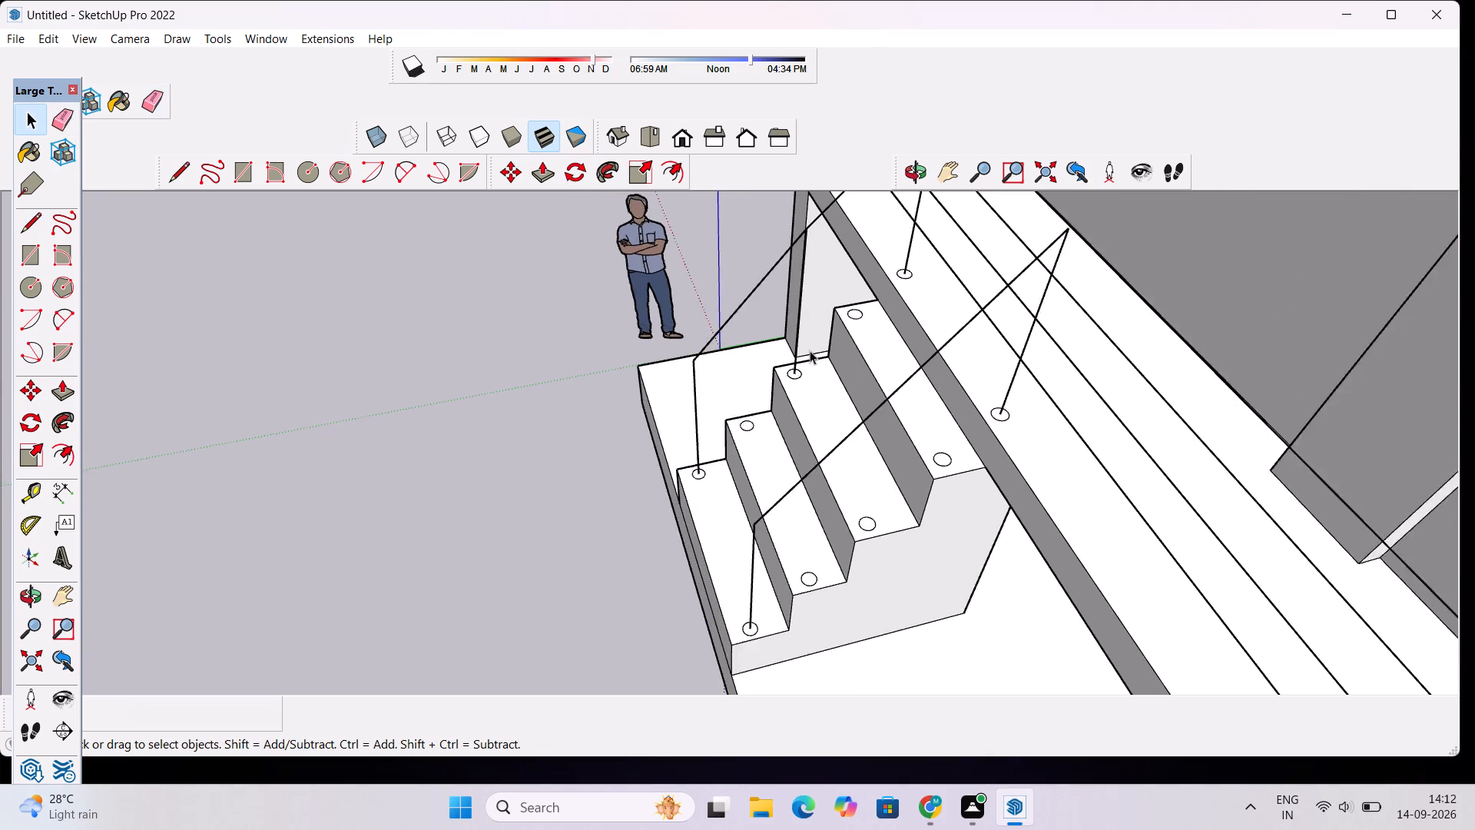
{"action": "scroll", "coordinate": [810, 350], "scroll_direction": "up", "scroll_amount": 2}
{"action": "scroll", "coordinate": [804, 369], "scroll_direction": "down", "scroll_amount": 3}
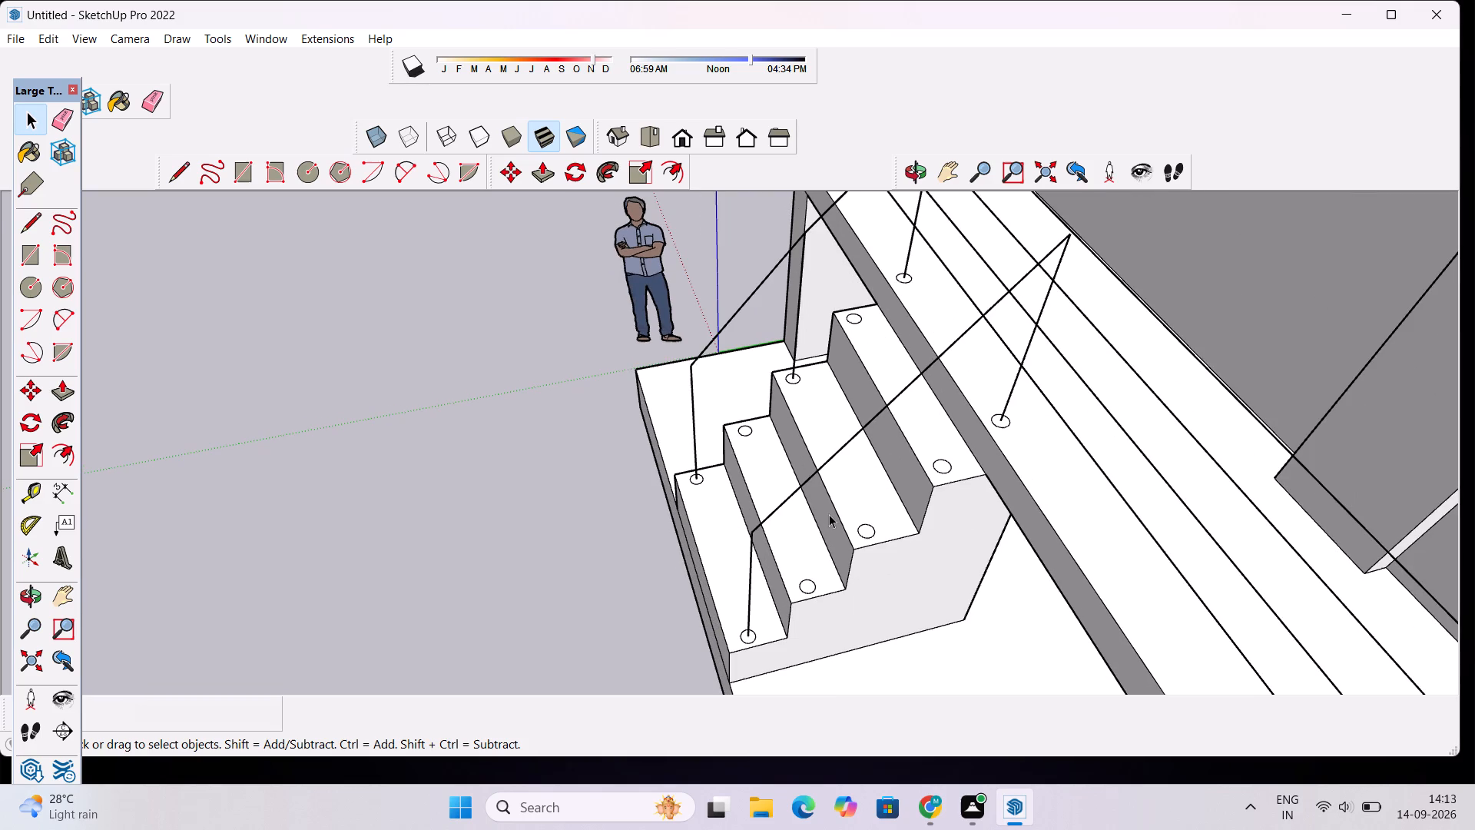
{"action": "key", "text": "l"}
{"action": "scroll", "coordinate": [844, 535], "scroll_direction": "up", "scroll_amount": 5}
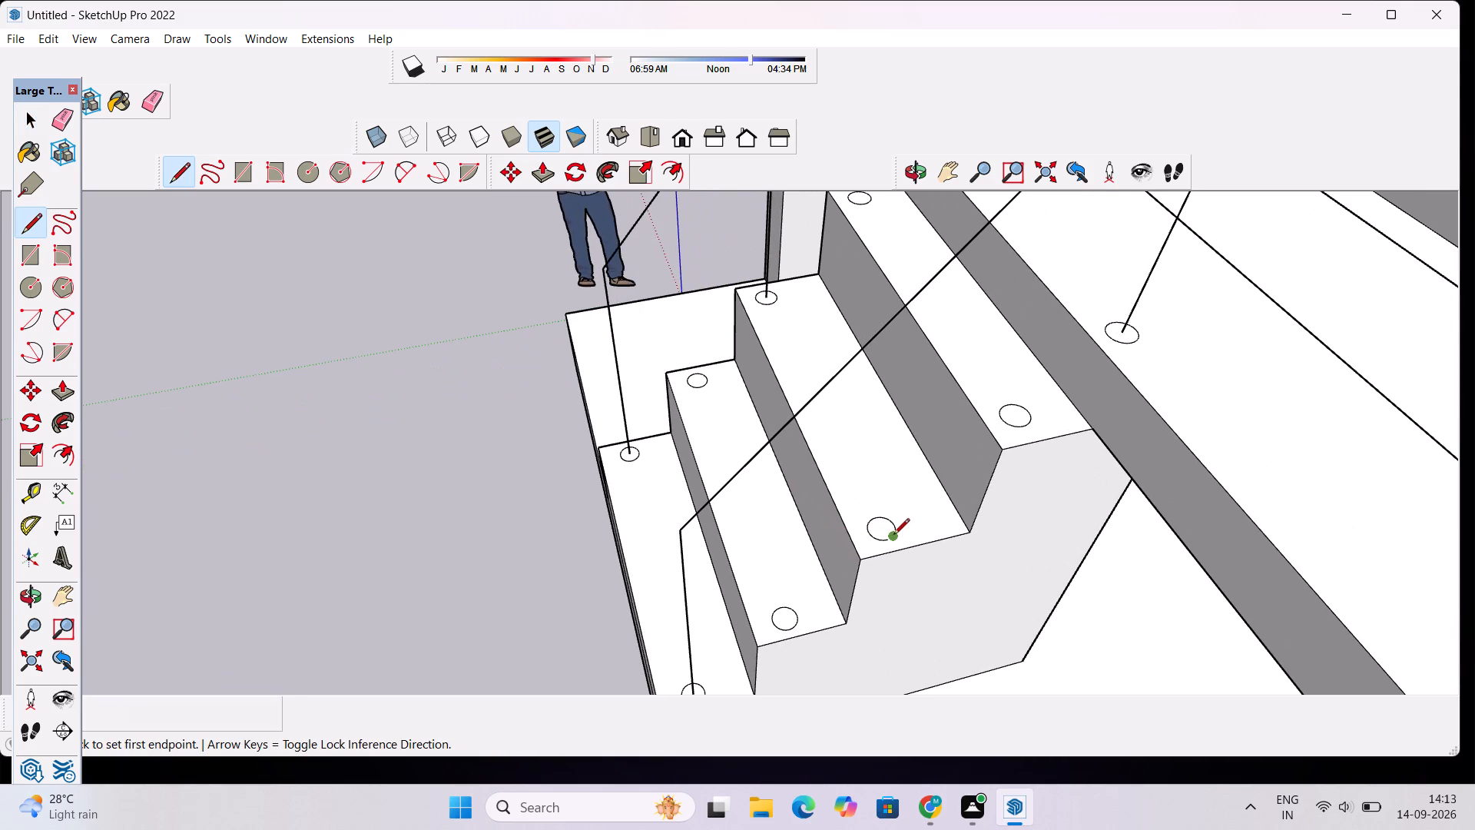
{"action": "left_click", "coordinate": [881, 530]}
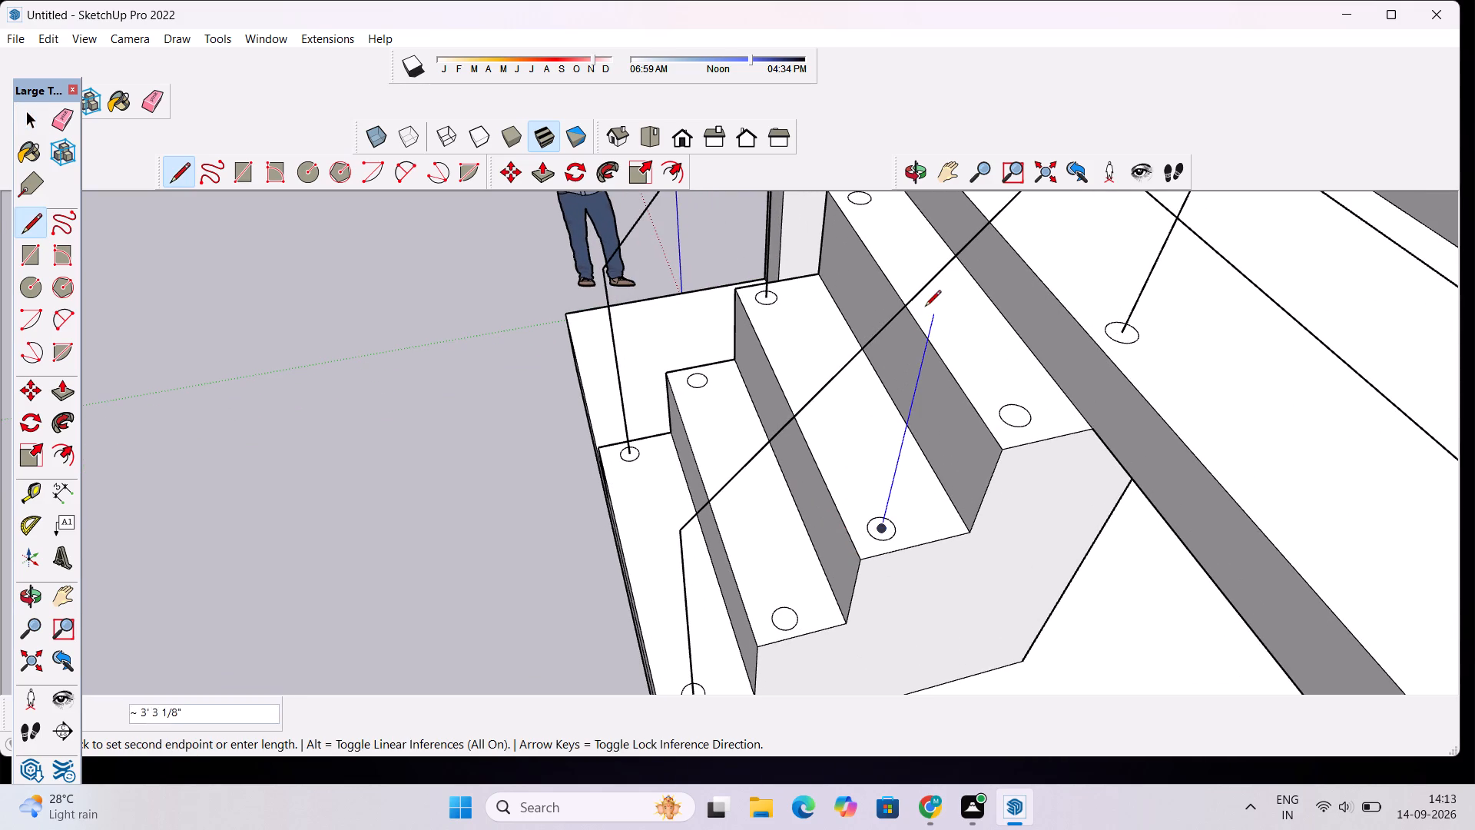
{"action": "type", "text": "4'"}
{"action": "key", "text": "Return"}
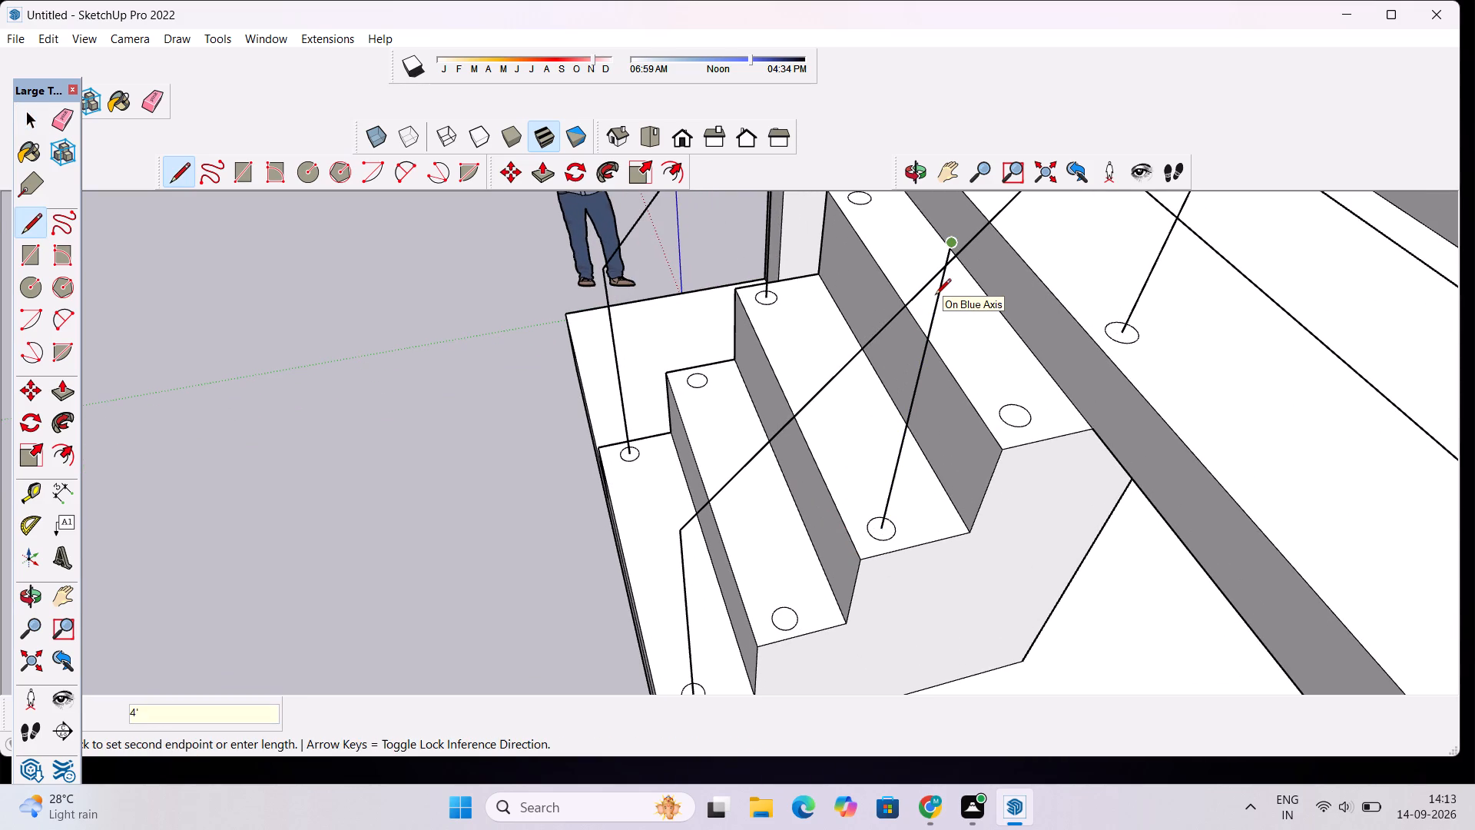
{"action": "key", "text": "space"}
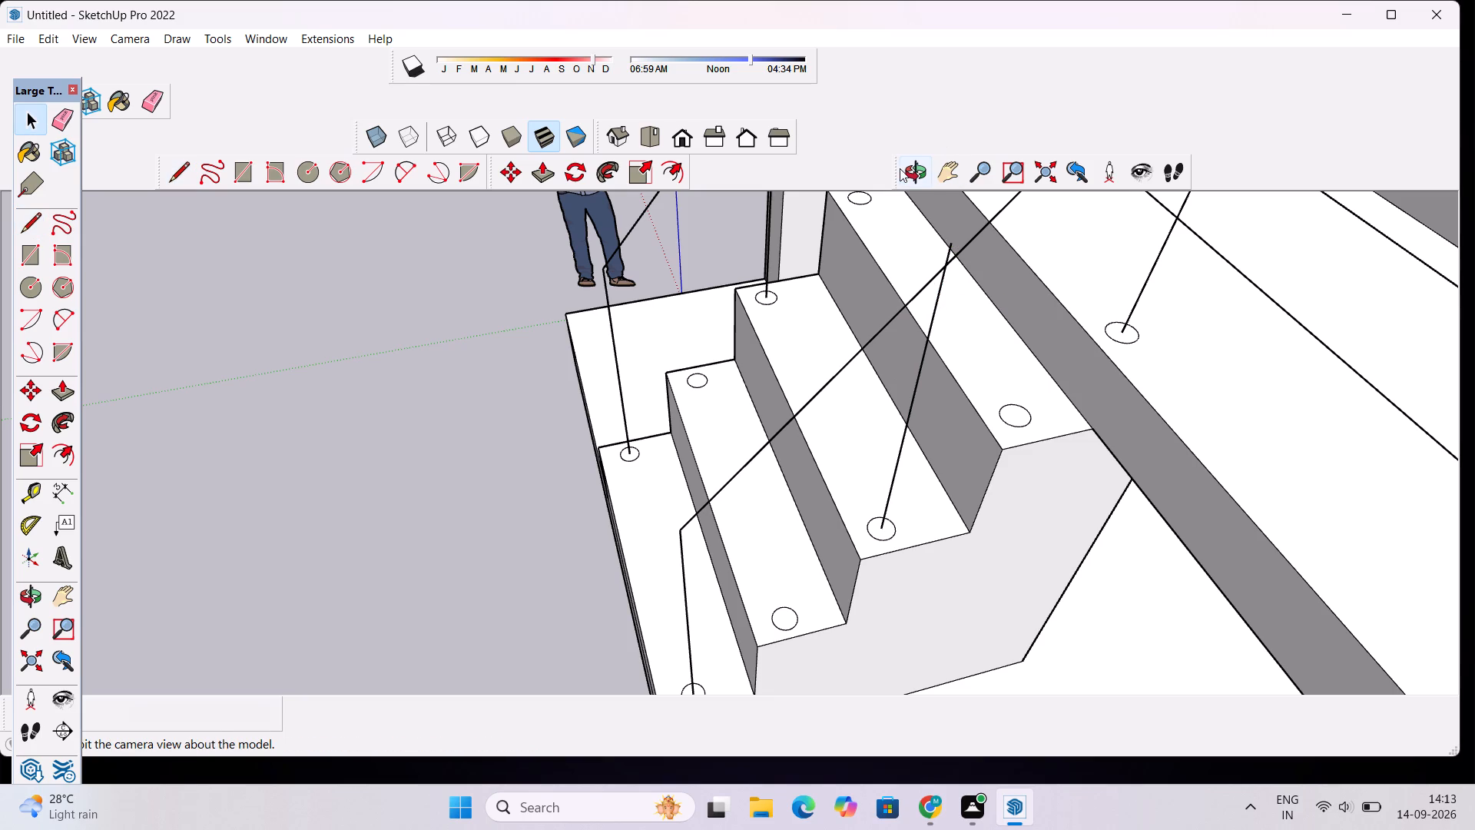
Examine the railing lines on both staircase sides from several angles, comparing the vertical lines' tops with the sloping lines.
{"action": "left_click", "coordinate": [902, 174]}
{"action": "left_click_drag", "start_coordinate": [852, 347], "coordinate": [1086, 374]}
{"action": "left_click_drag", "start_coordinate": [873, 437], "coordinate": [1013, 387]}
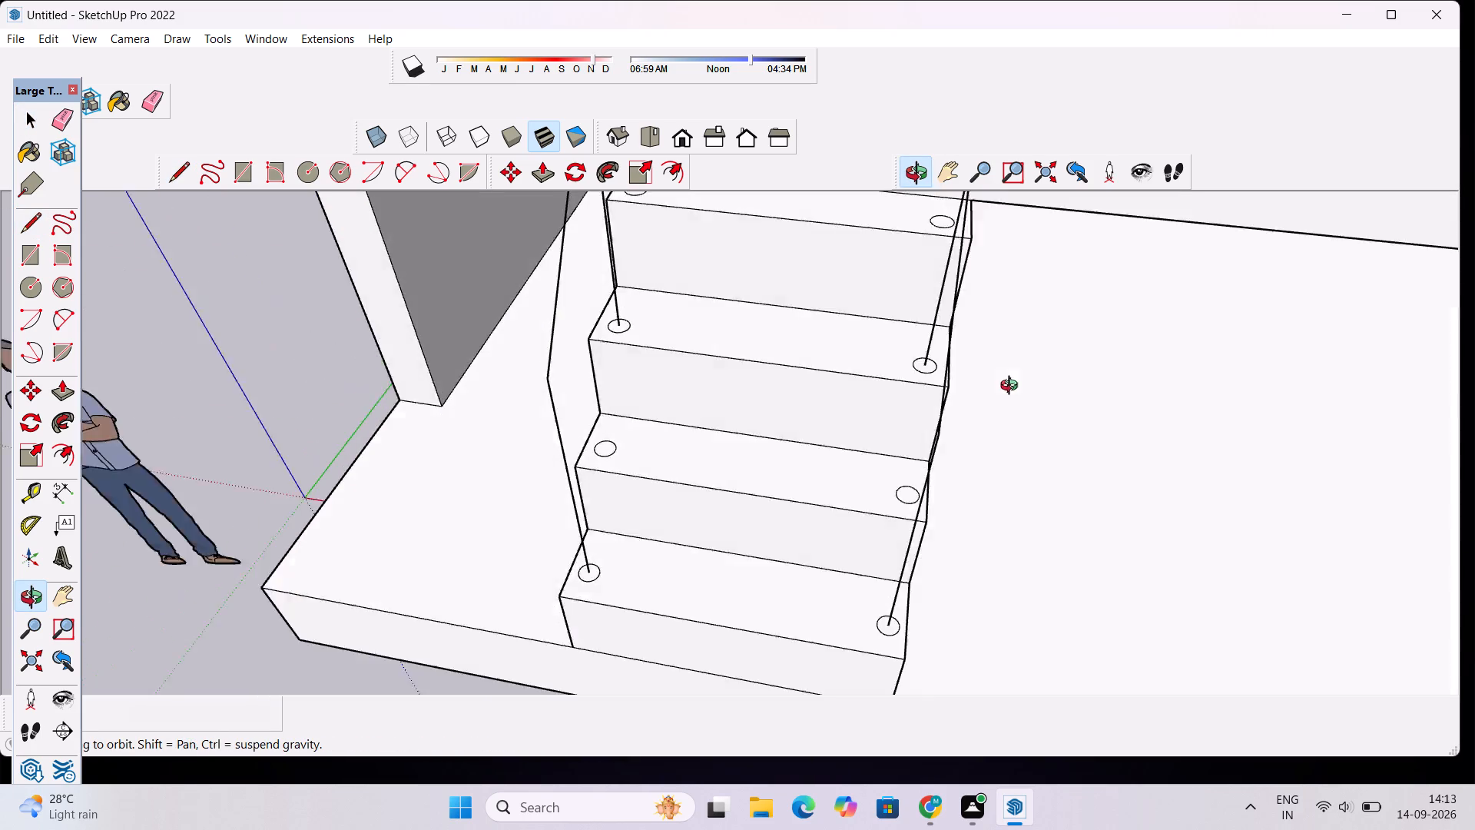
{"action": "left_click_drag", "start_coordinate": [1013, 387], "coordinate": [1042, 363]}
{"action": "scroll", "coordinate": [1007, 391], "scroll_direction": "down", "scroll_amount": 5}
{"action": "left_click_drag", "start_coordinate": [965, 369], "coordinate": [834, 567], "text": "shift"}
{"action": "scroll", "coordinate": [828, 501], "scroll_direction": "up", "scroll_amount": 2}
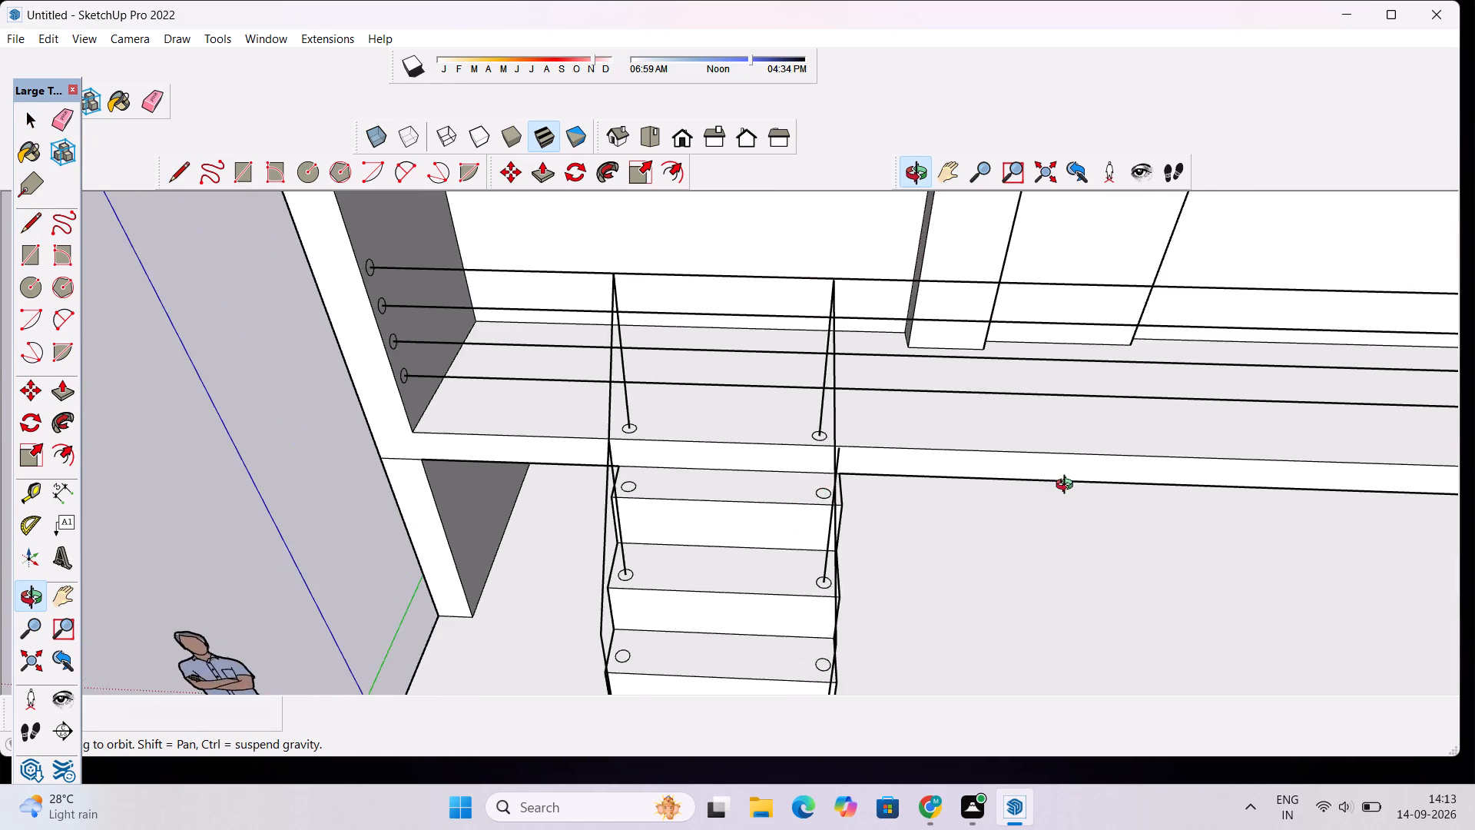
{"action": "left_click_drag", "start_coordinate": [1068, 489], "coordinate": [858, 400]}
{"action": "scroll", "coordinate": [830, 433], "scroll_direction": "down", "scroll_amount": 4}
{"action": "left_click_drag", "start_coordinate": [785, 544], "coordinate": [1089, 657]}
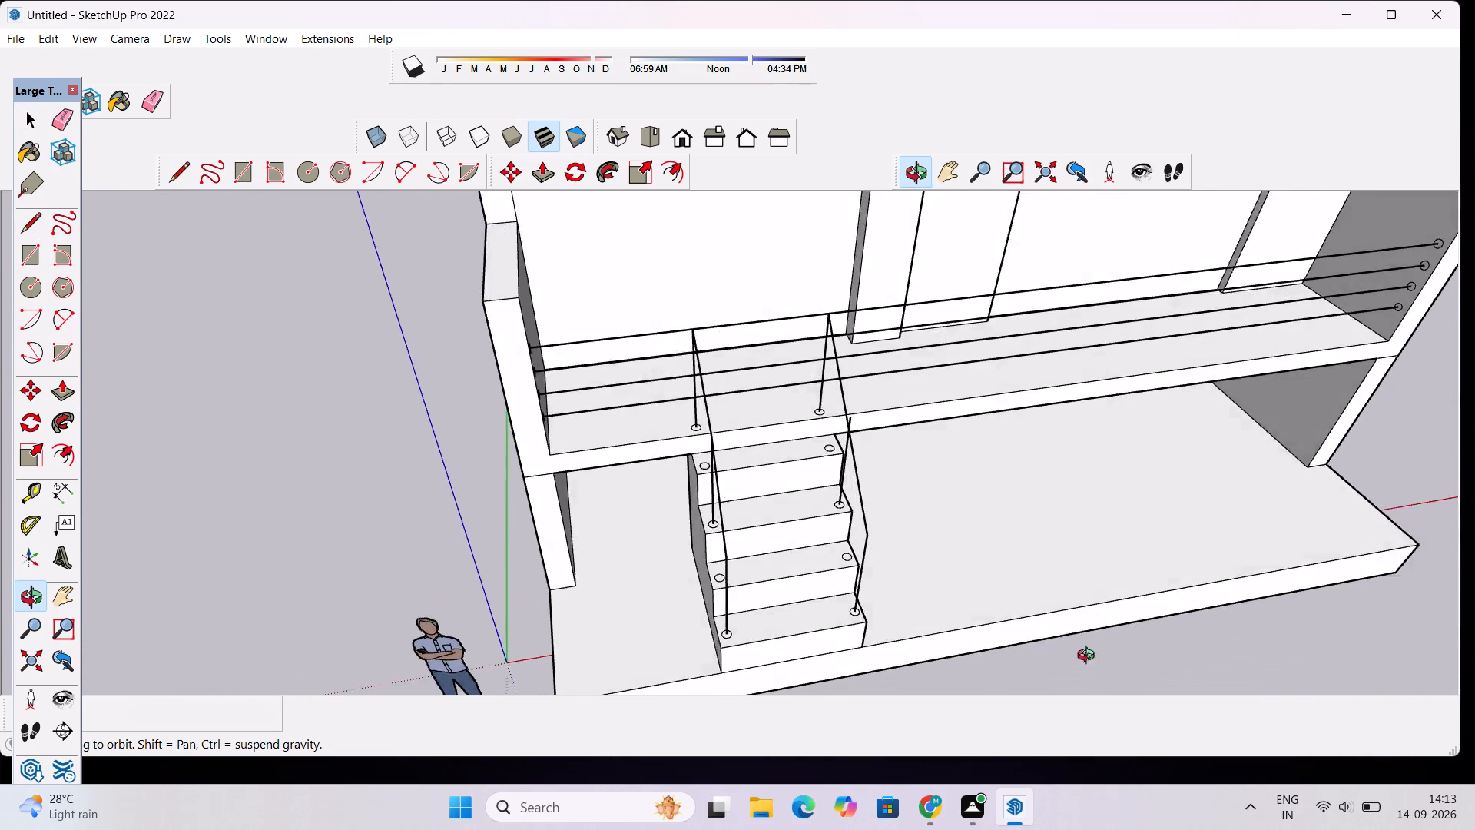
{"action": "left_click_drag", "start_coordinate": [1089, 657], "coordinate": [1099, 677]}
{"action": "scroll", "coordinate": [873, 446], "scroll_direction": "up", "scroll_amount": 9}
{"action": "scroll", "coordinate": [871, 462], "scroll_direction": "down", "scroll_amount": 4}
{"action": "left_click_drag", "start_coordinate": [871, 462], "coordinate": [701, 477]}
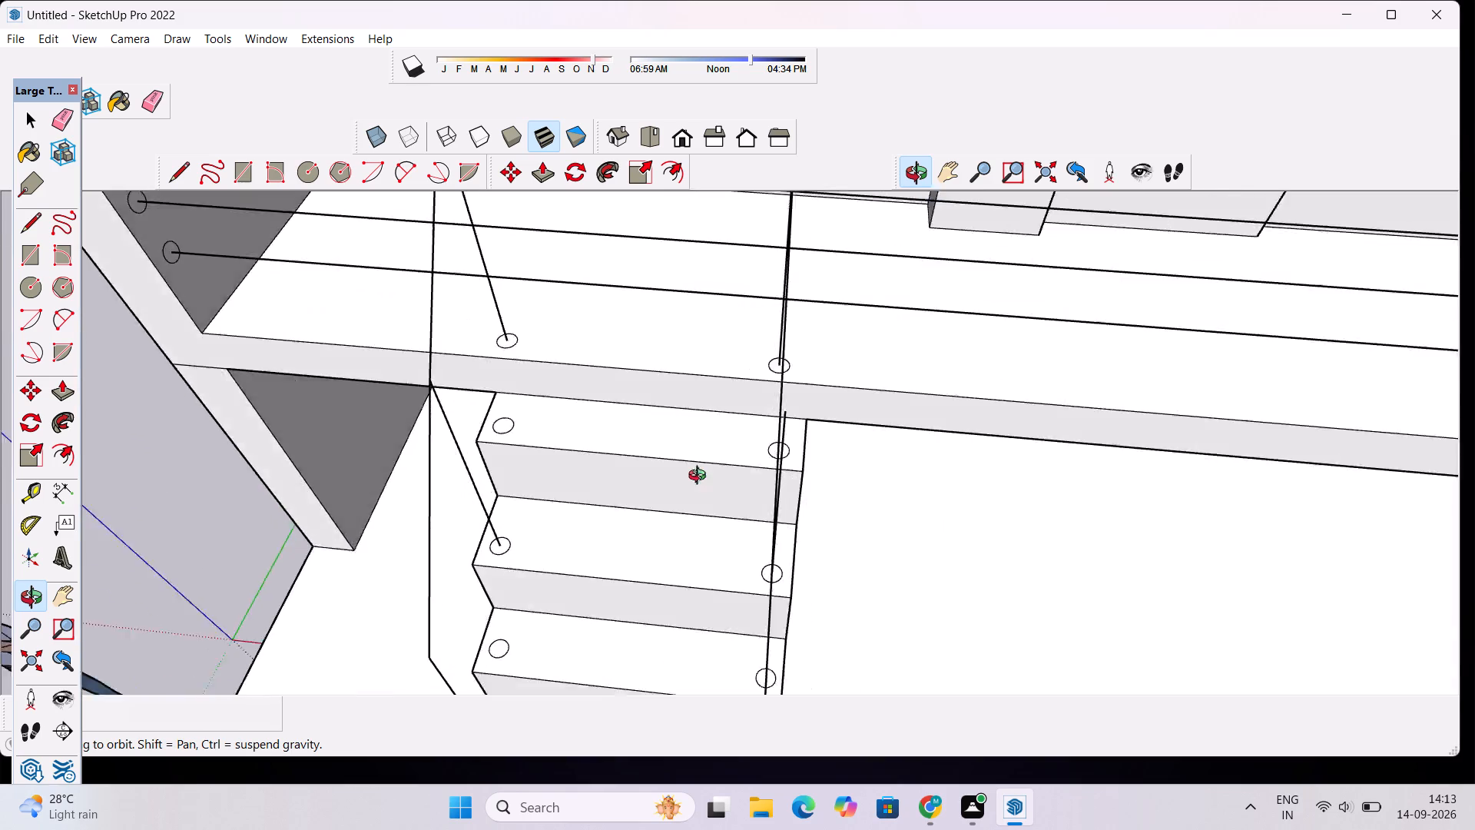
{"action": "left_click_drag", "start_coordinate": [701, 477], "coordinate": [476, 380]}
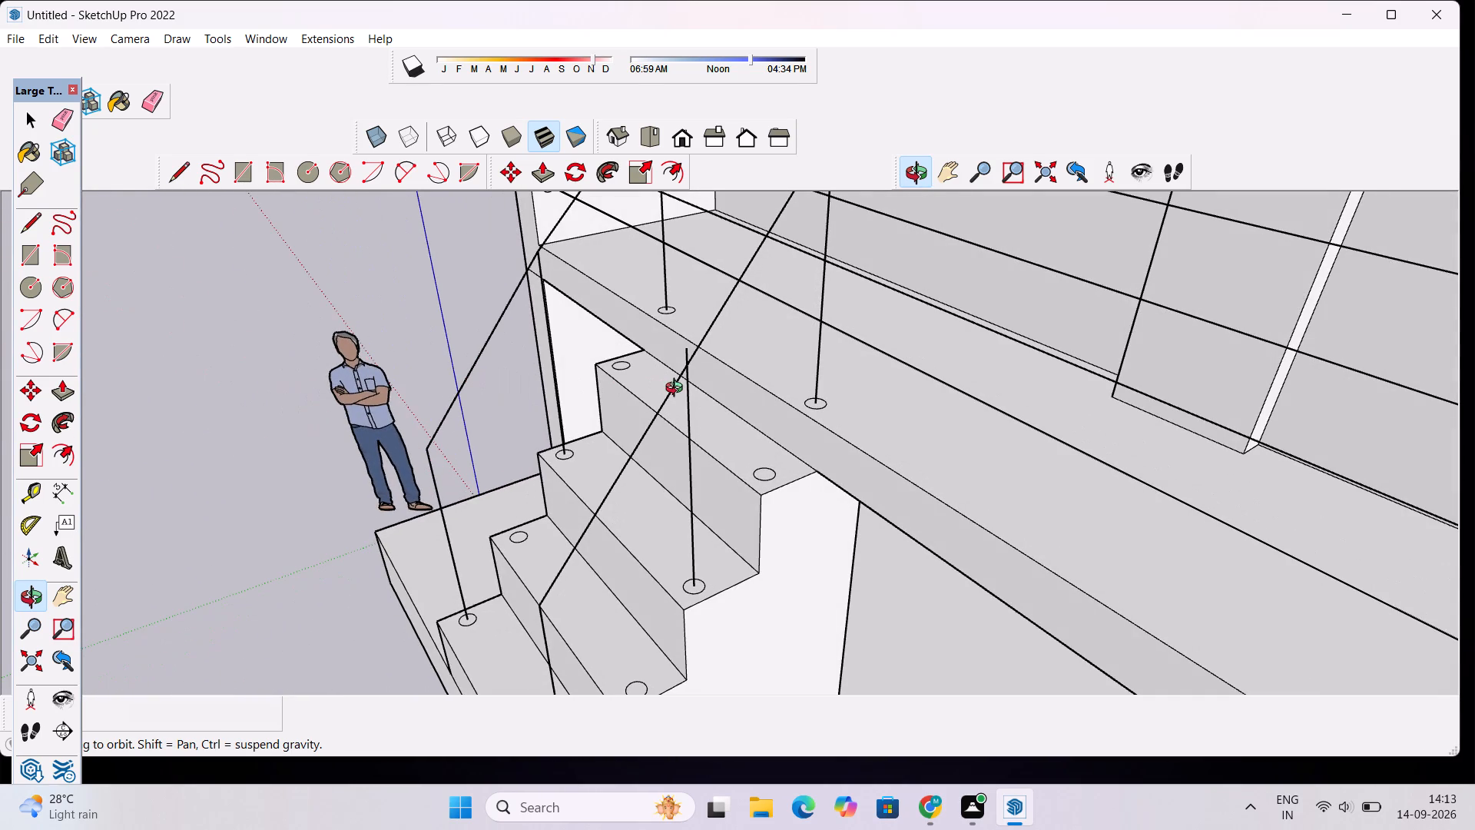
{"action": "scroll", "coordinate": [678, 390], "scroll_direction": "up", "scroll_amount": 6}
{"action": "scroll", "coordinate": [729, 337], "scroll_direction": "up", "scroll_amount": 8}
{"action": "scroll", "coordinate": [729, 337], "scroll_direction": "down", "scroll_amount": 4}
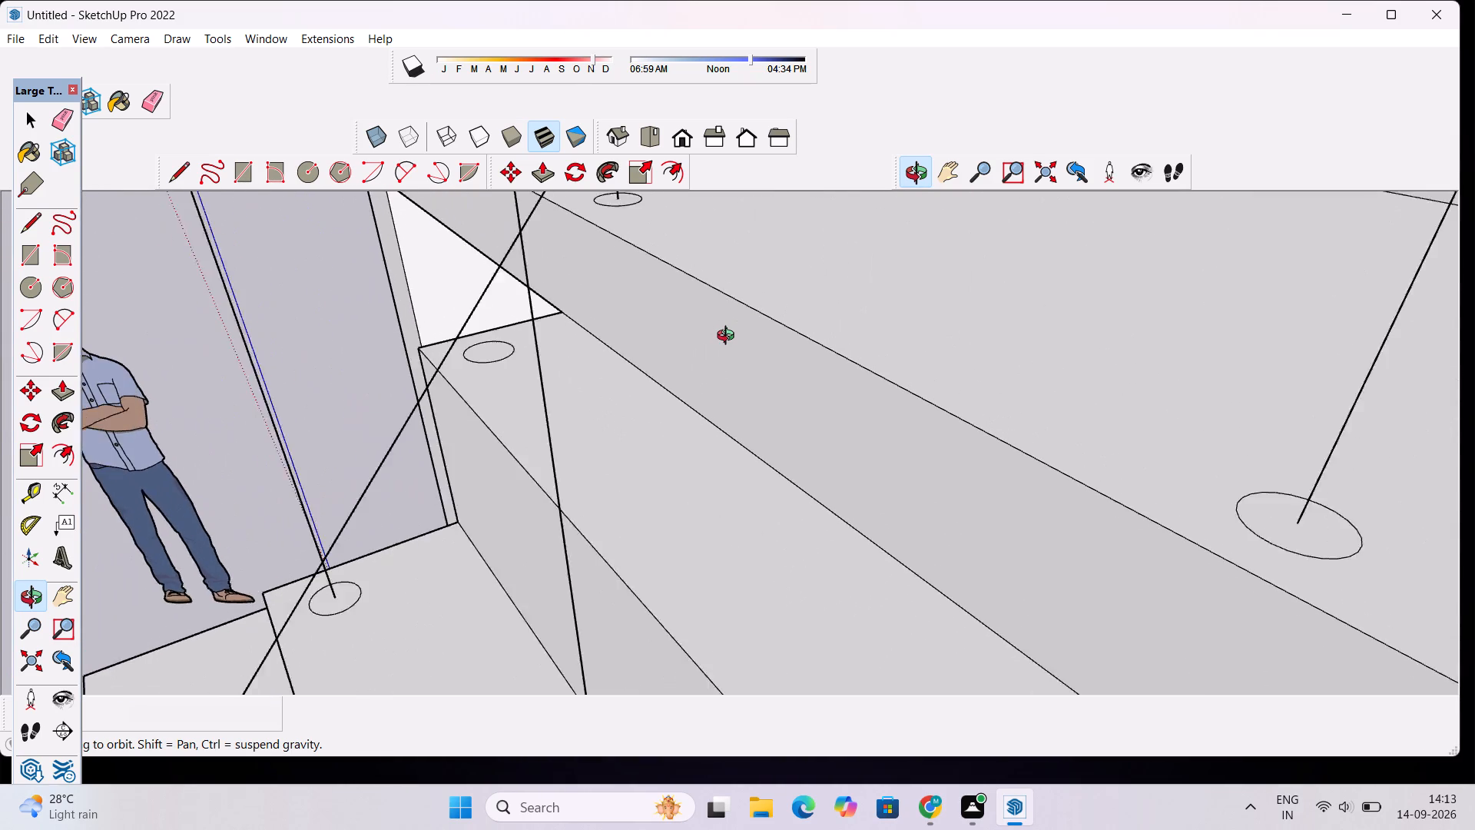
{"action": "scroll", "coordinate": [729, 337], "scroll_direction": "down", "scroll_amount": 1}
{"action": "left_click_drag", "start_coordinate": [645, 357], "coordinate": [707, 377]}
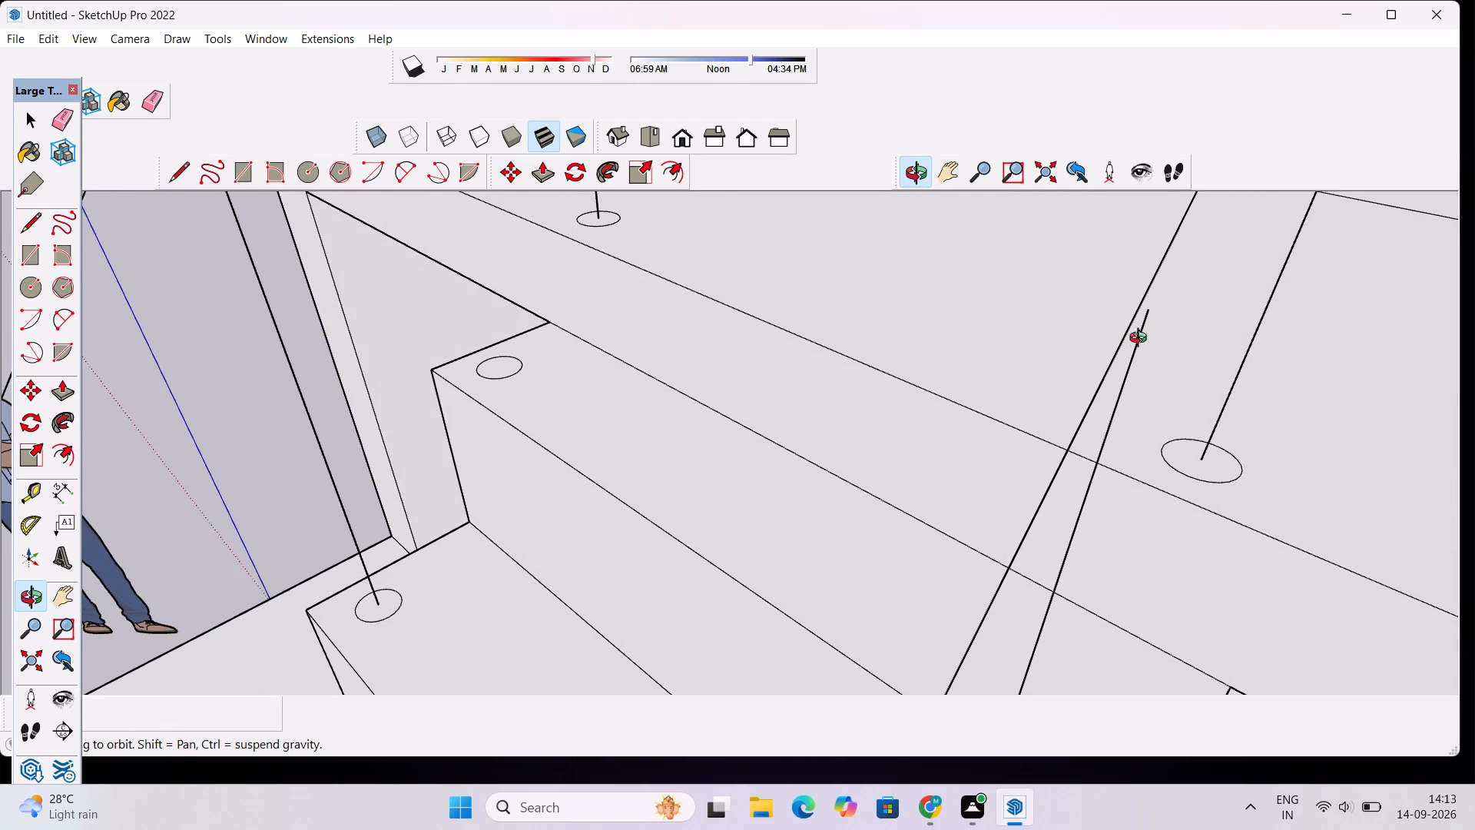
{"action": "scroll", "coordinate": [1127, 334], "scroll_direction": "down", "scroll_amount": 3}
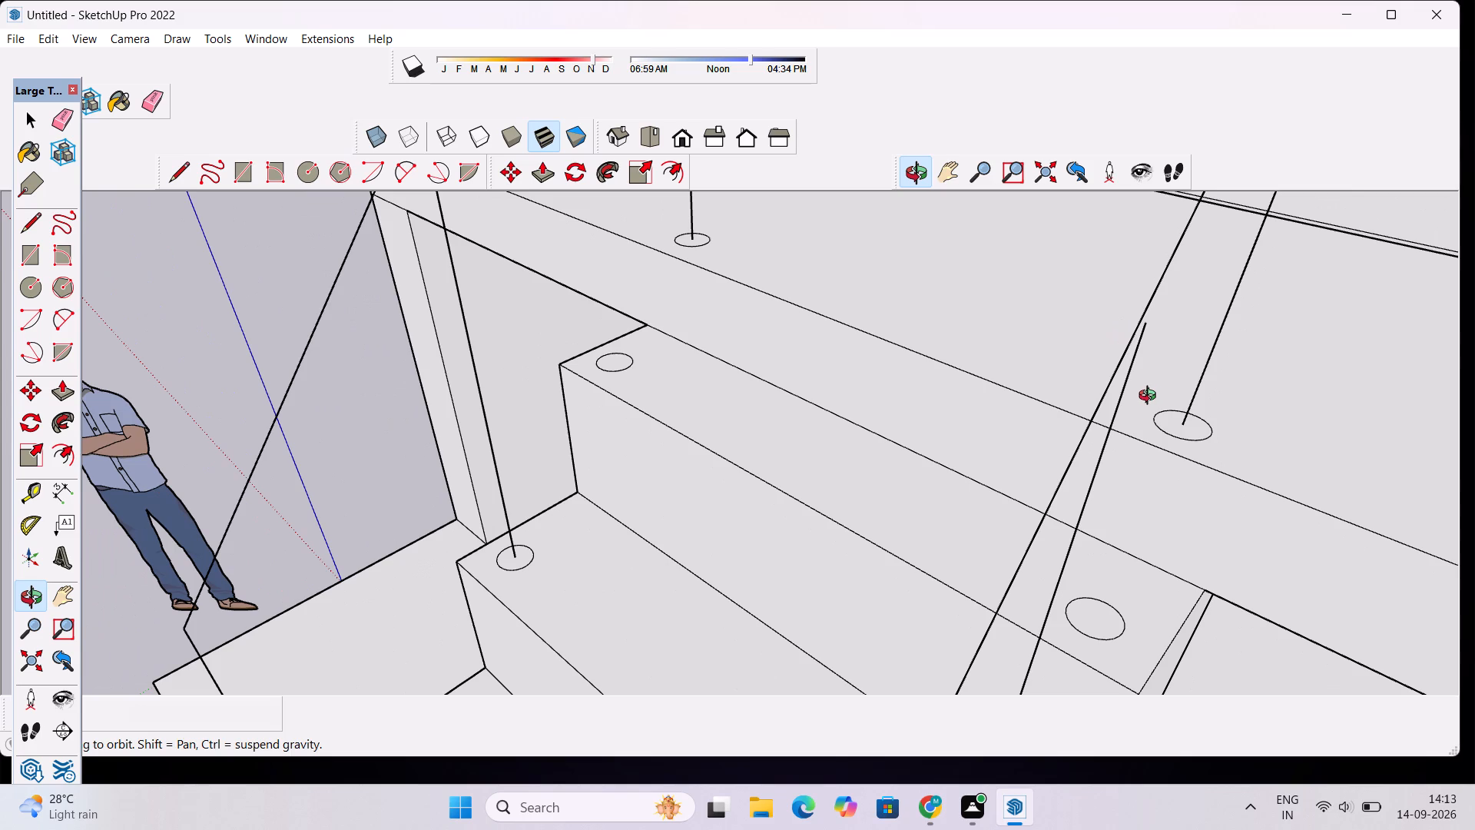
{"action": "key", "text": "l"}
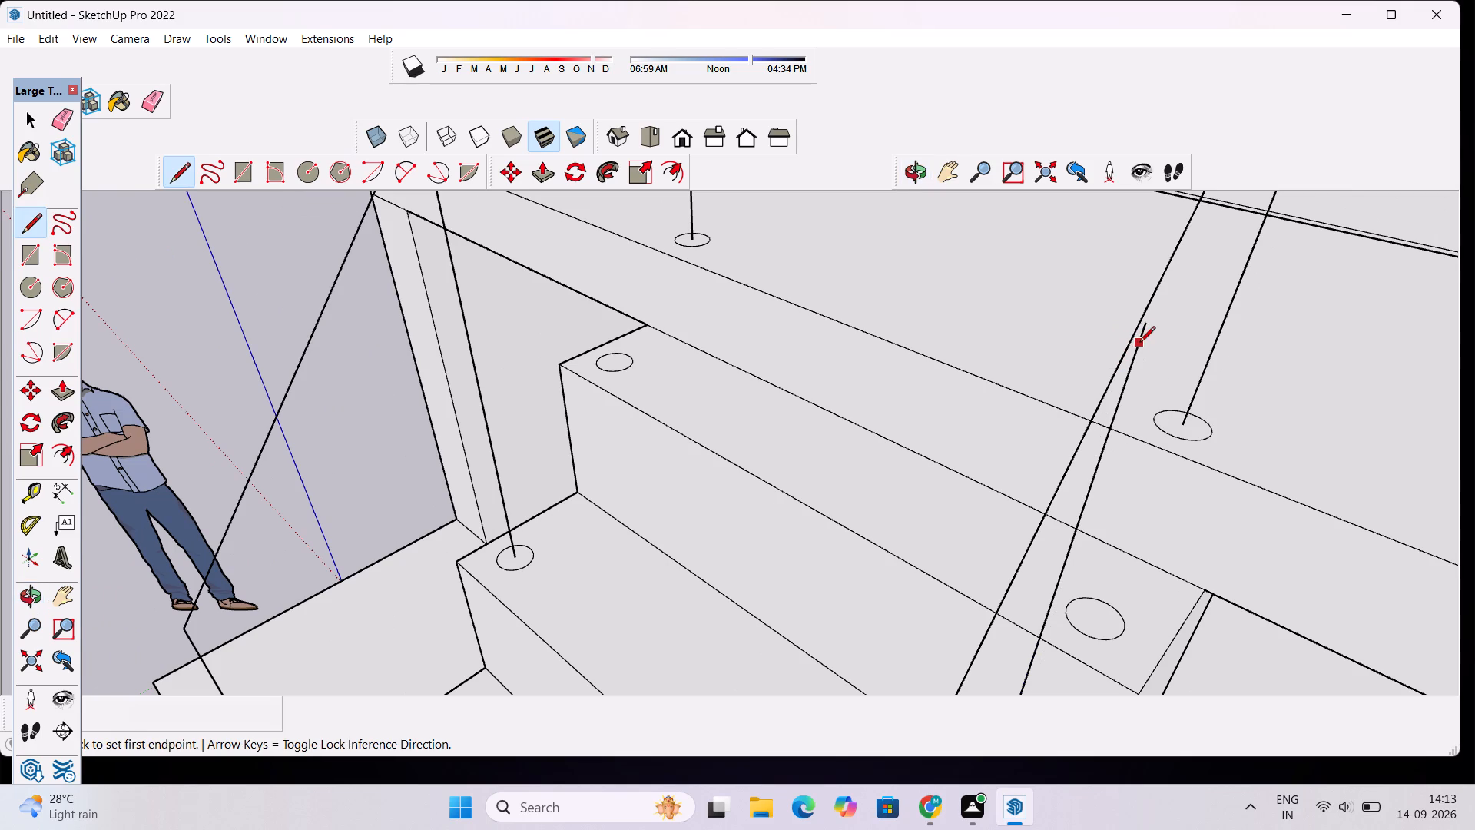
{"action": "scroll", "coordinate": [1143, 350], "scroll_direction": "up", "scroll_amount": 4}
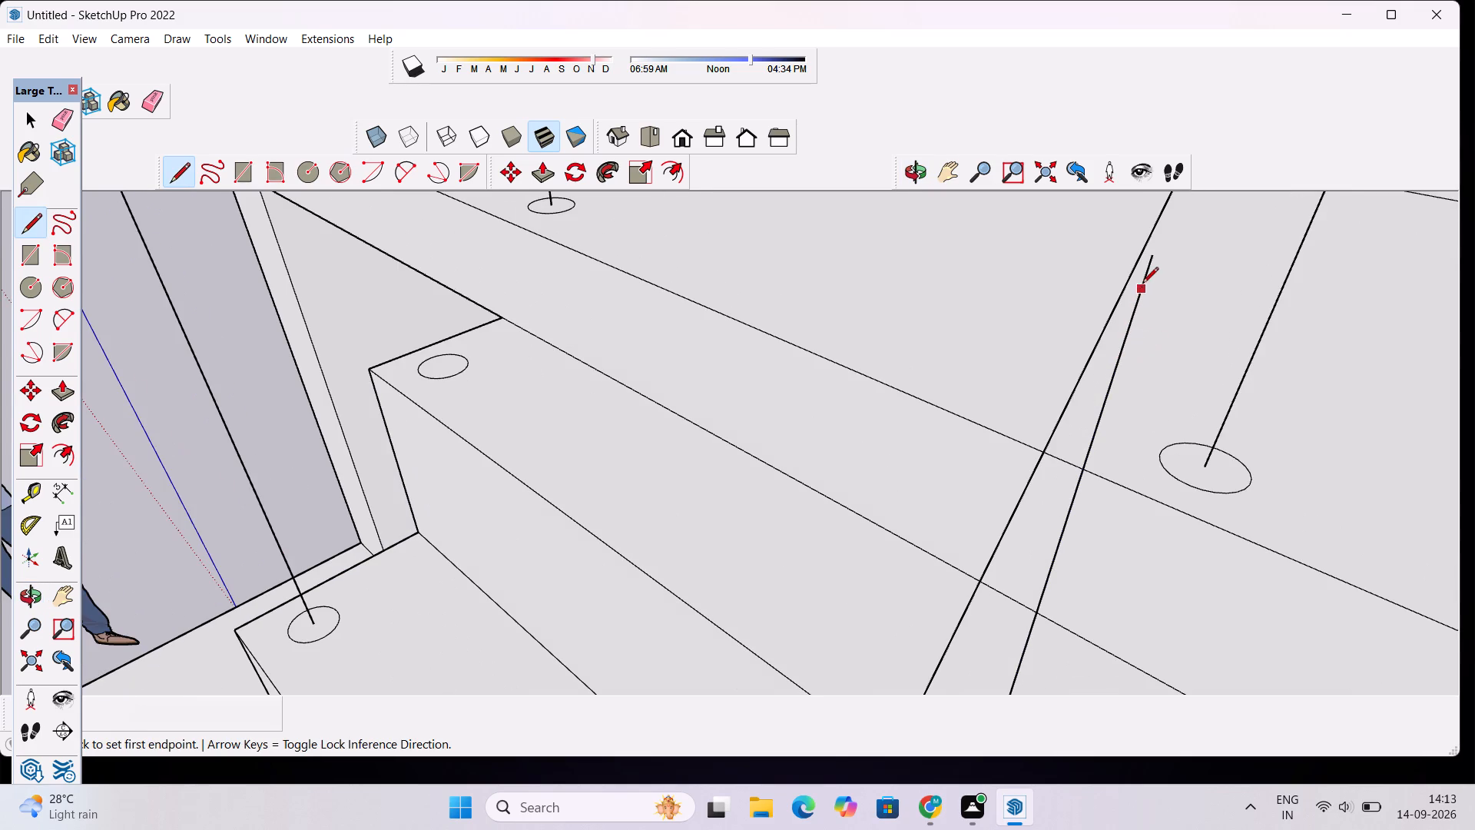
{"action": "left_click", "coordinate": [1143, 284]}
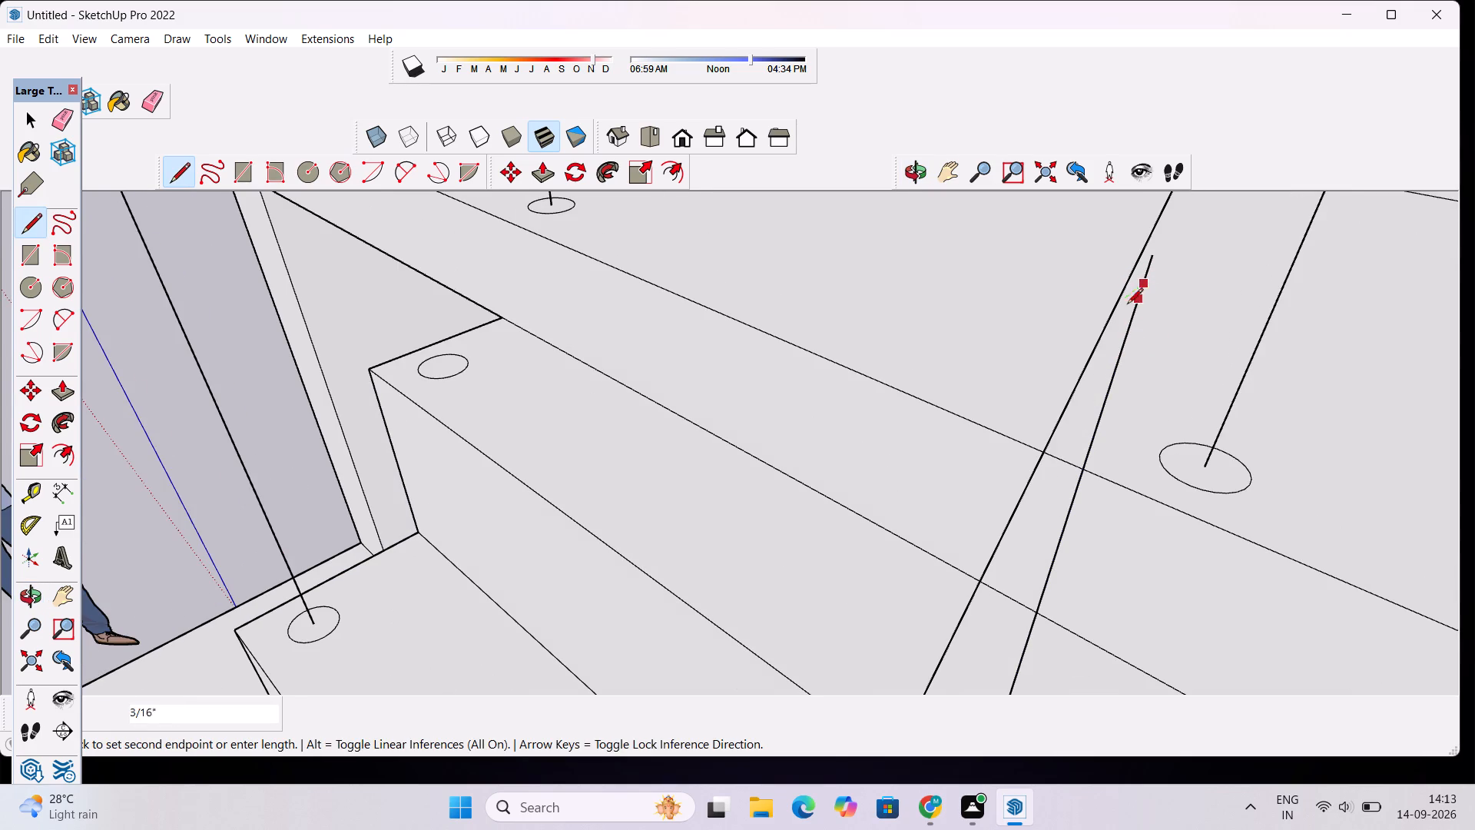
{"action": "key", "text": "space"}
Draw a vertical line about 3' 10" long from the sloping line down to the second-highest tread, beside the existing vertical line.
{"action": "type", "text": "l"}
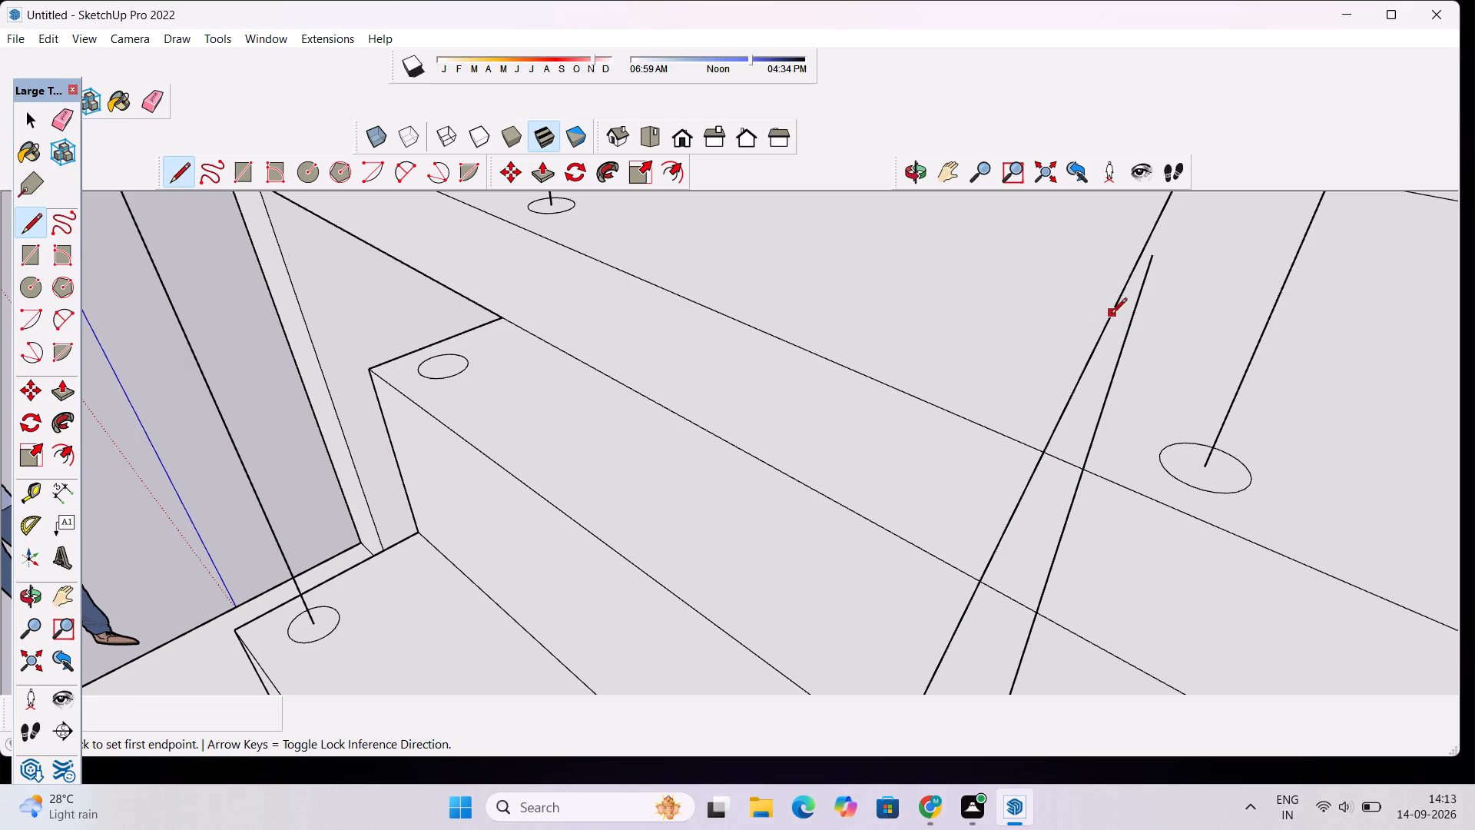
{"action": "left_click", "coordinate": [1109, 324]}
{"action": "scroll", "coordinate": [1114, 379], "scroll_direction": "down", "scroll_amount": 12}
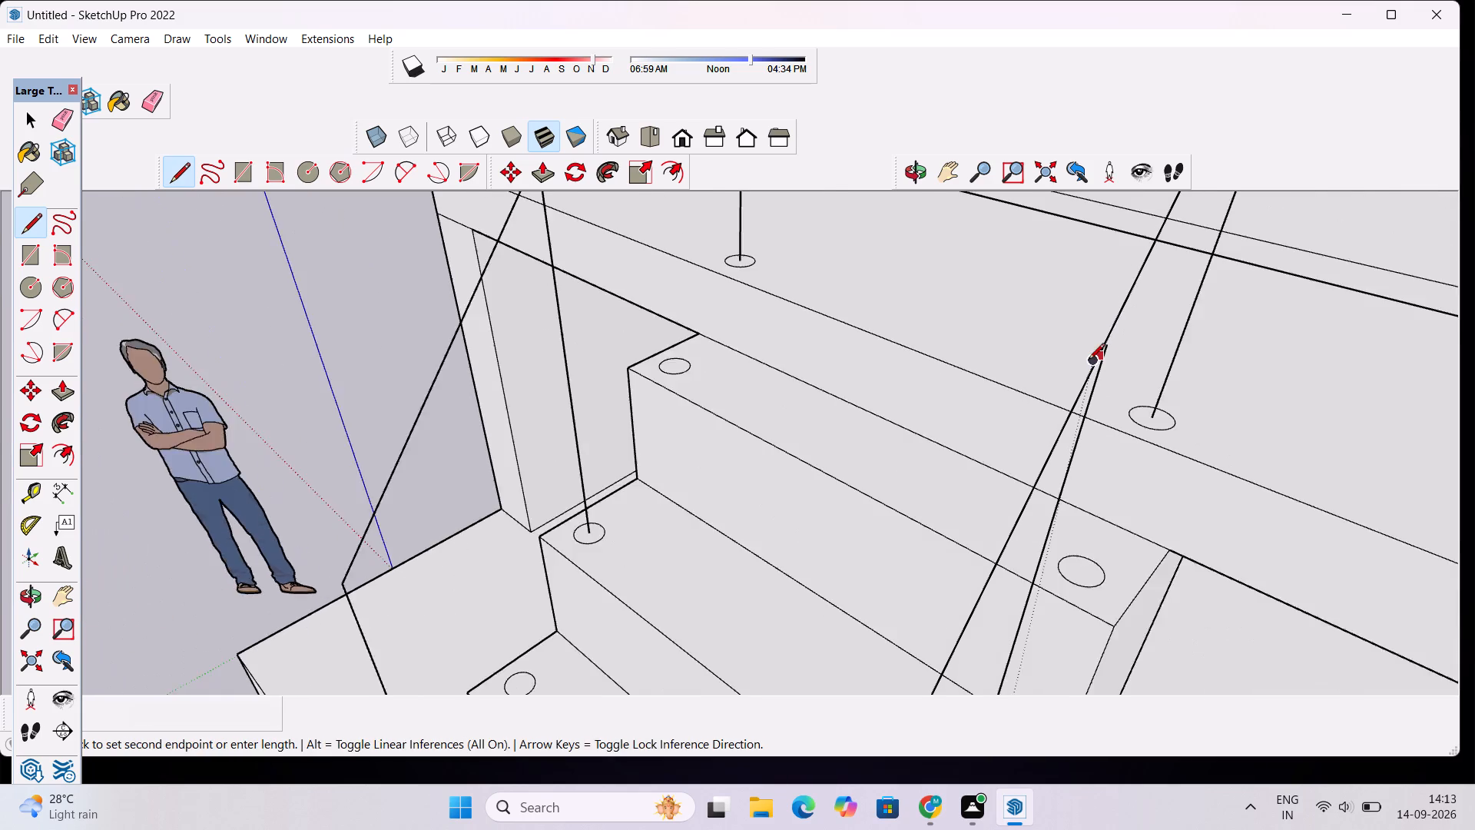
{"action": "scroll", "coordinate": [1089, 360], "scroll_direction": "down", "scroll_amount": 3}
{"action": "scroll", "coordinate": [1029, 586], "scroll_direction": "up", "scroll_amount": 3}
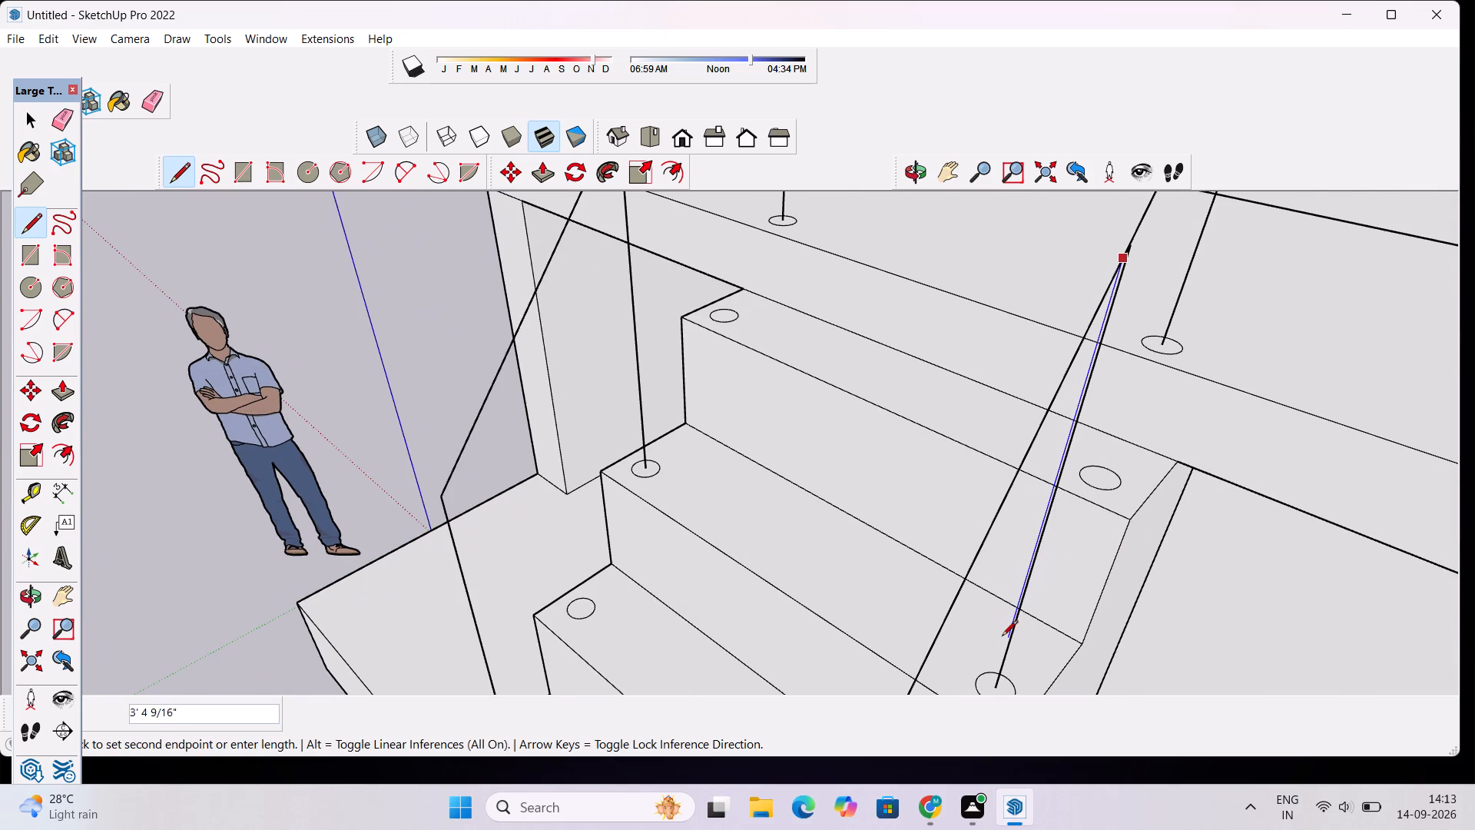
{"action": "scroll", "coordinate": [999, 626], "scroll_direction": "down", "scroll_amount": 8}
{"action": "scroll", "coordinate": [995, 649], "scroll_direction": "up", "scroll_amount": 8}
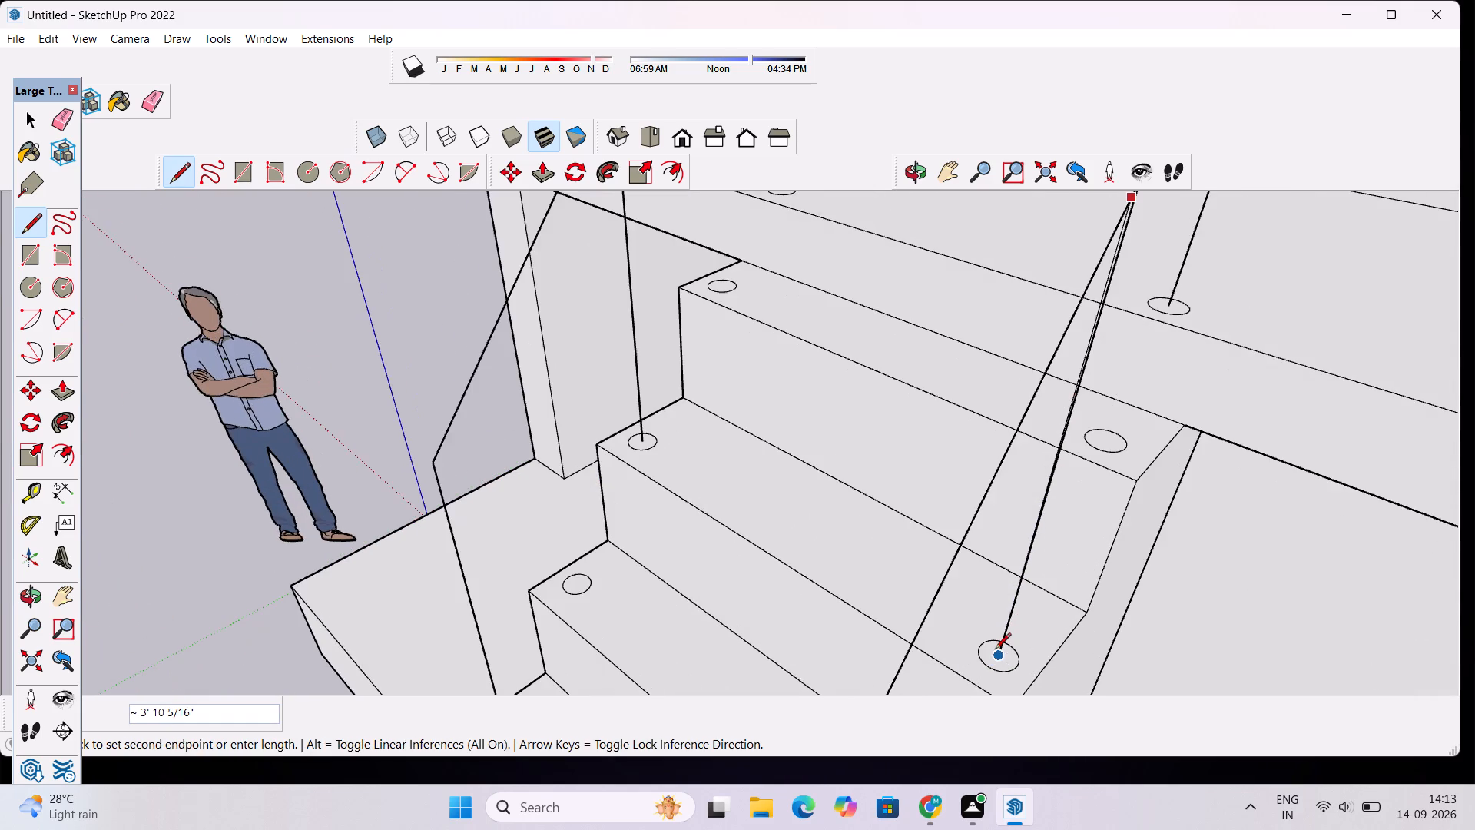
{"action": "scroll", "coordinate": [995, 650], "scroll_direction": "up", "scroll_amount": 5}
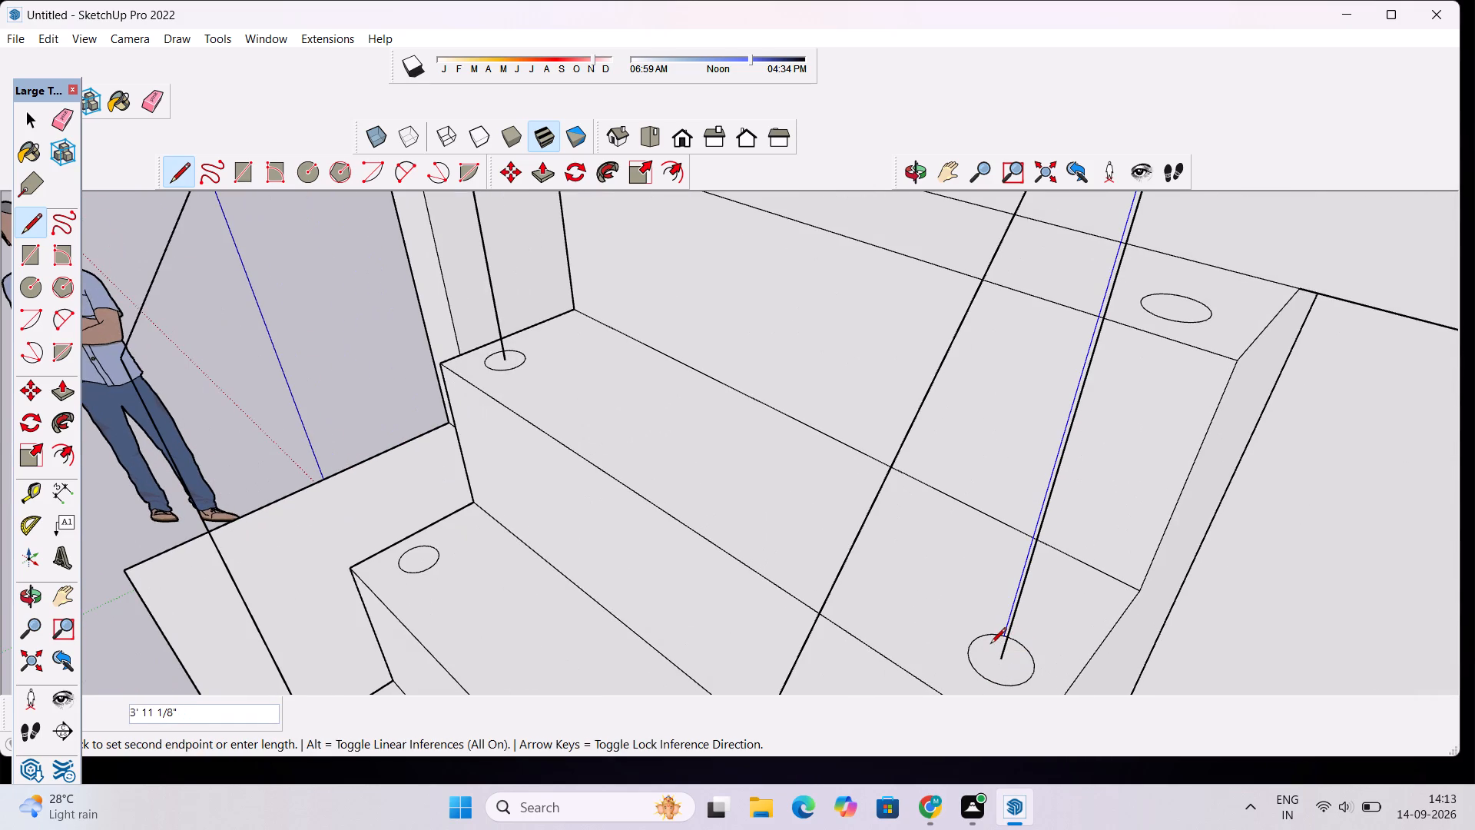
{"action": "scroll", "coordinate": [989, 650], "scroll_direction": "up", "scroll_amount": 6}
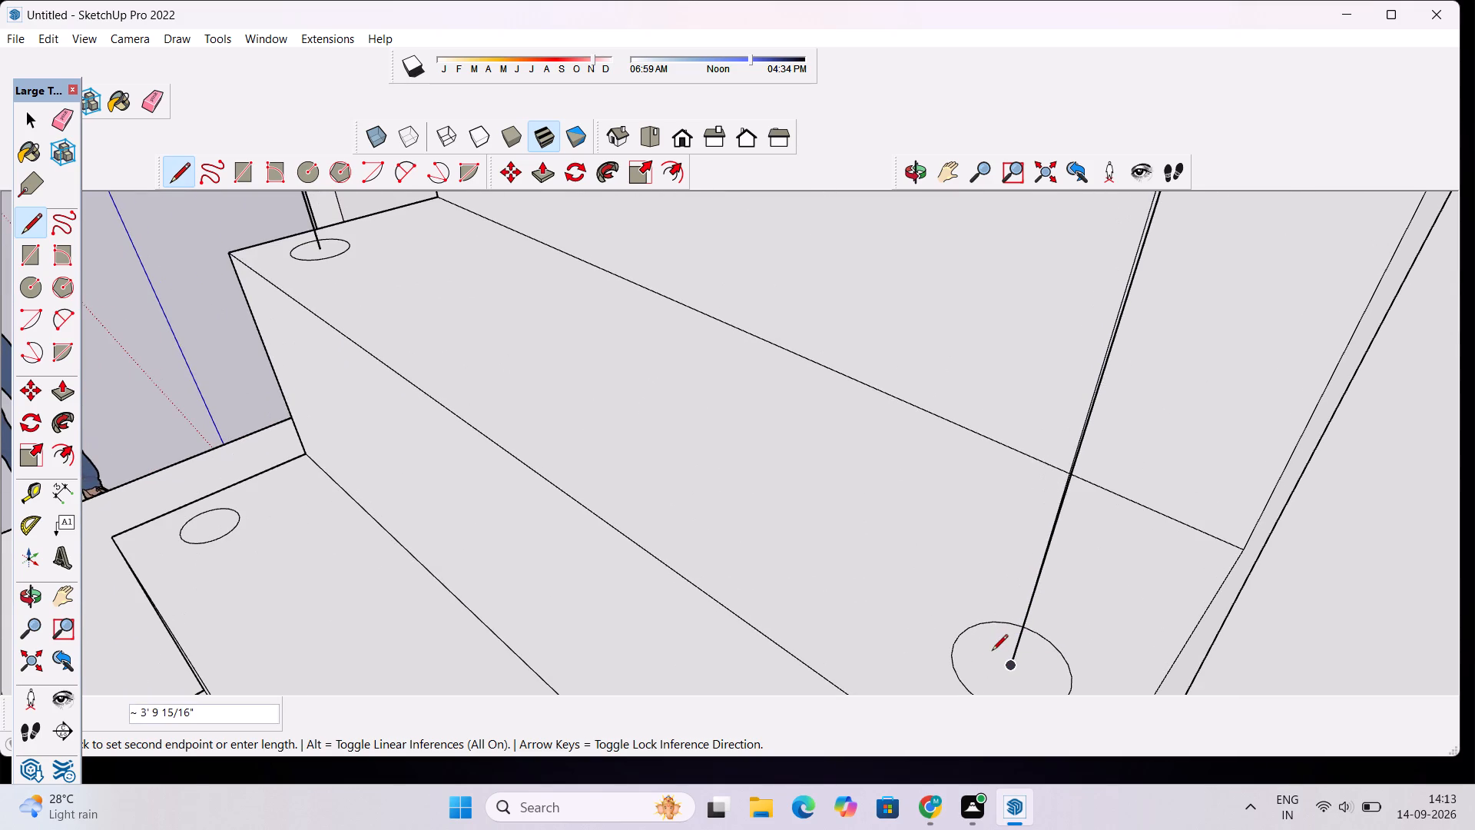
{"action": "scroll", "coordinate": [993, 654], "scroll_direction": "up", "scroll_amount": 4}
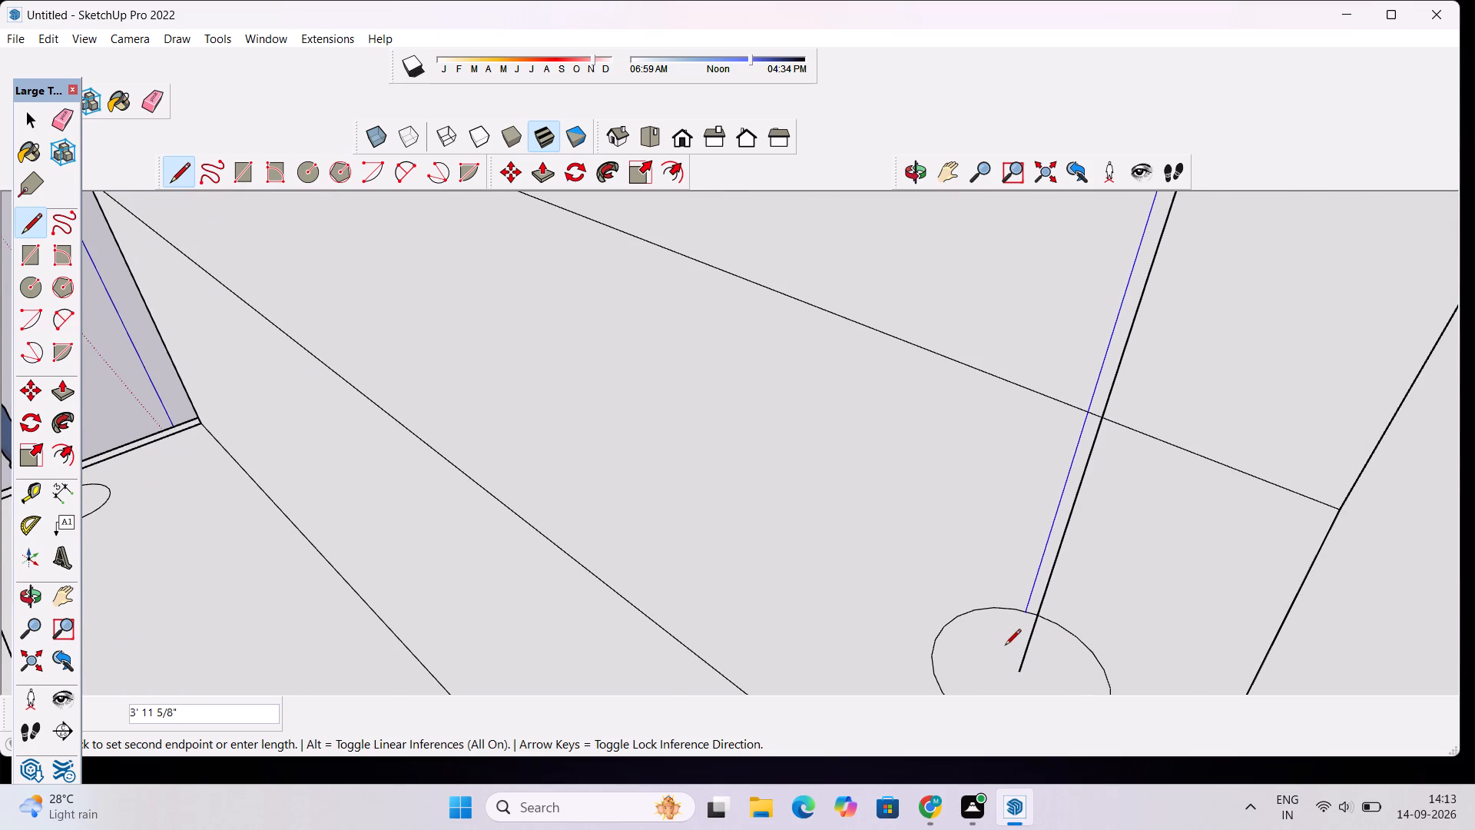
{"action": "scroll", "coordinate": [1005, 646], "scroll_direction": "up", "scroll_amount": 4}
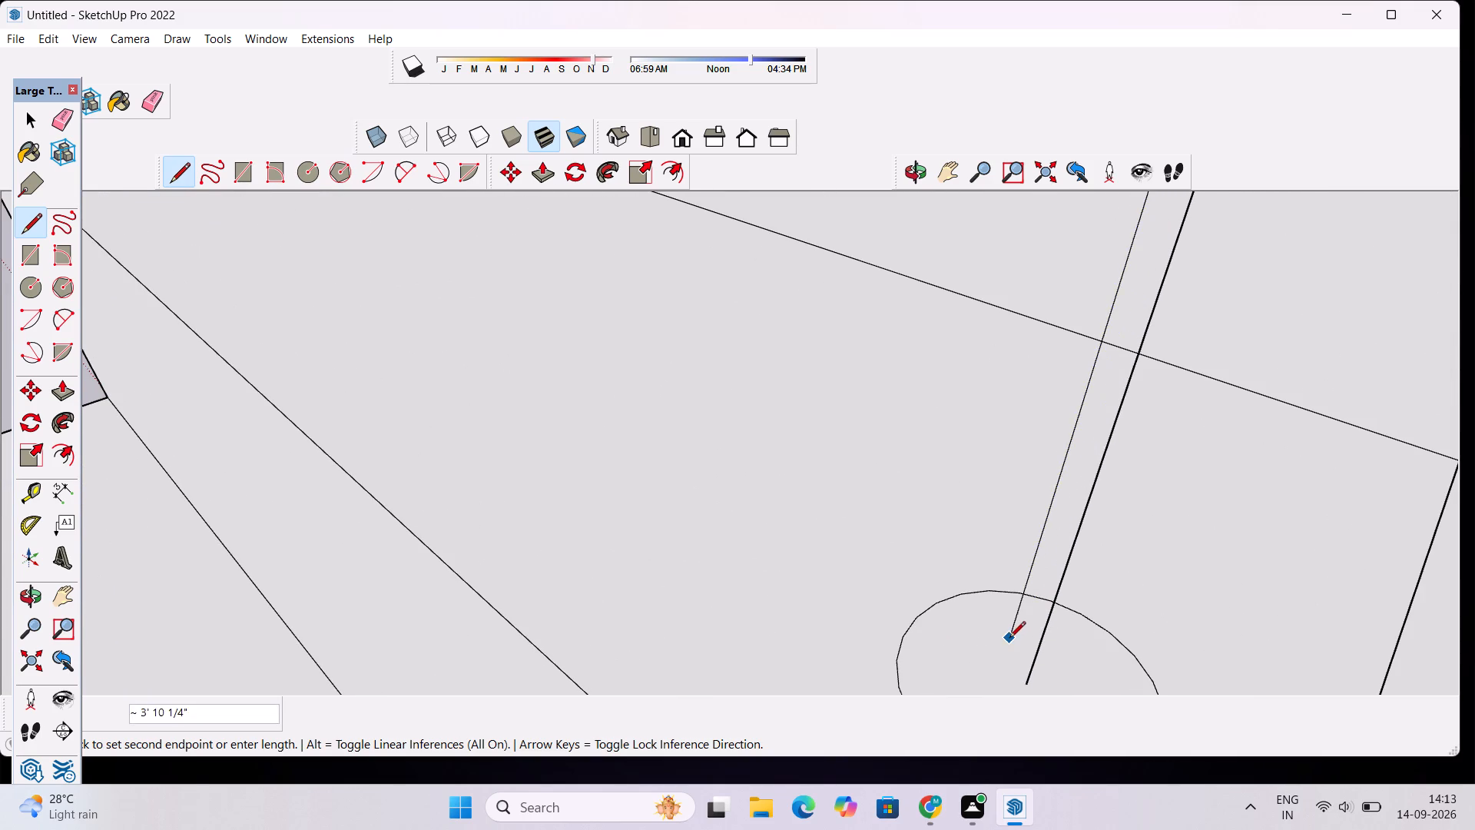
{"action": "scroll", "coordinate": [1024, 606], "scroll_direction": "up", "scroll_amount": 3}
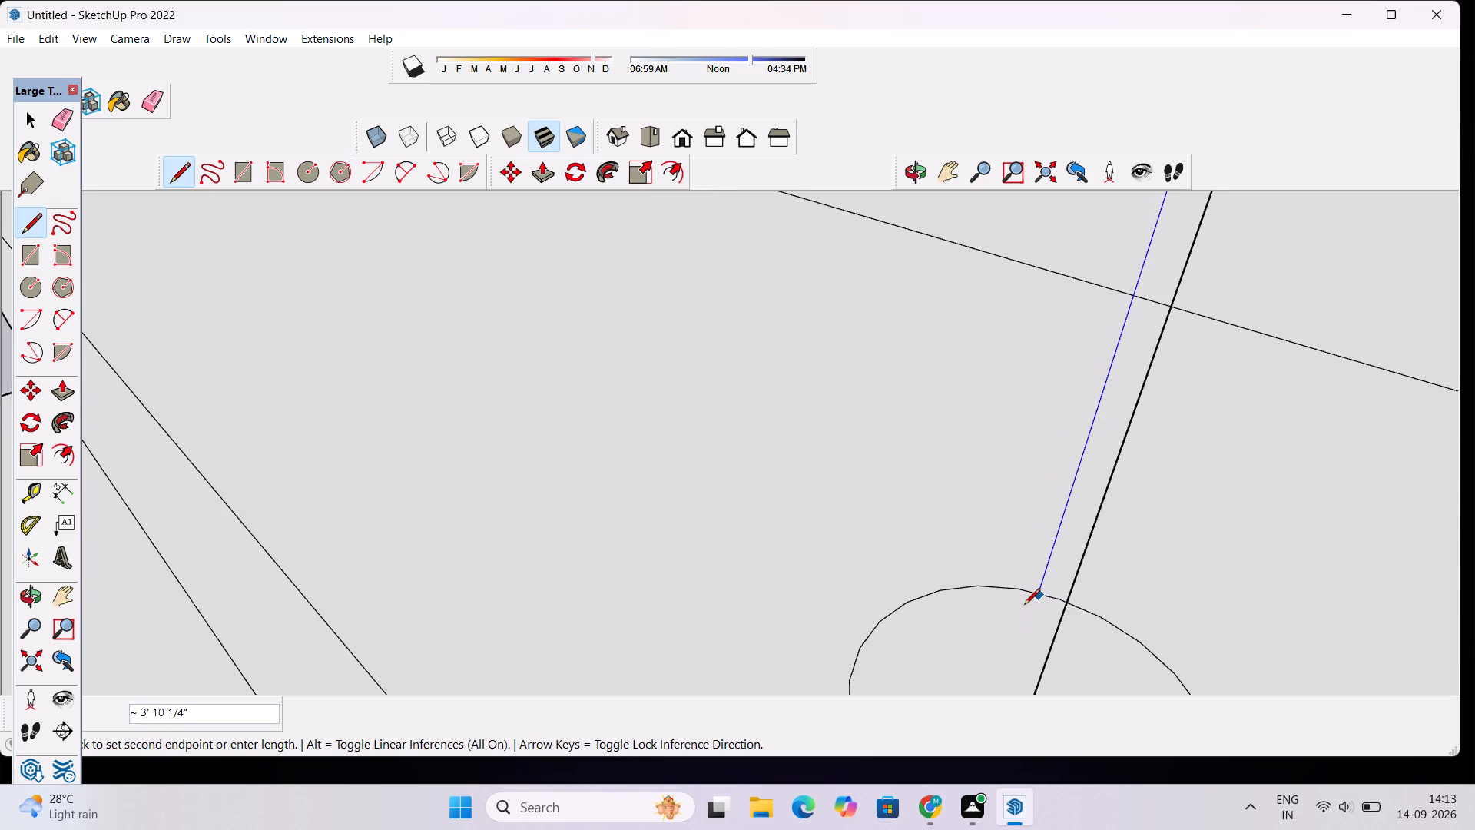
{"action": "left_click", "coordinate": [1024, 606]}
Delete the old vertical line that misses the sloping line, together with the old circle on the second-highest tread.
{"action": "key", "text": "space"}
{"action": "left_click", "coordinate": [1079, 573]}
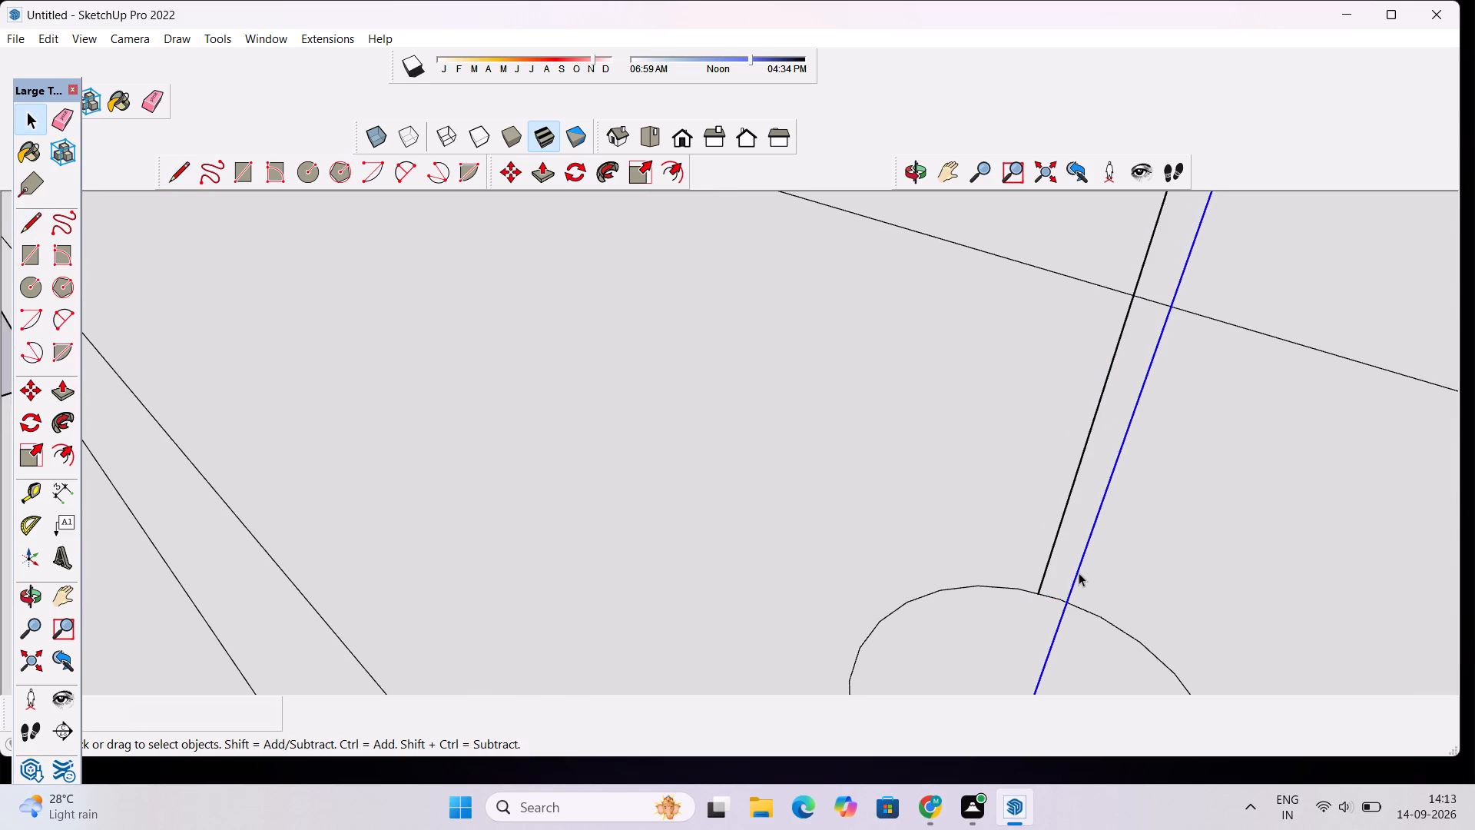
{"action": "key", "text": "Delete"}
{"action": "left_click", "coordinate": [1075, 614]}
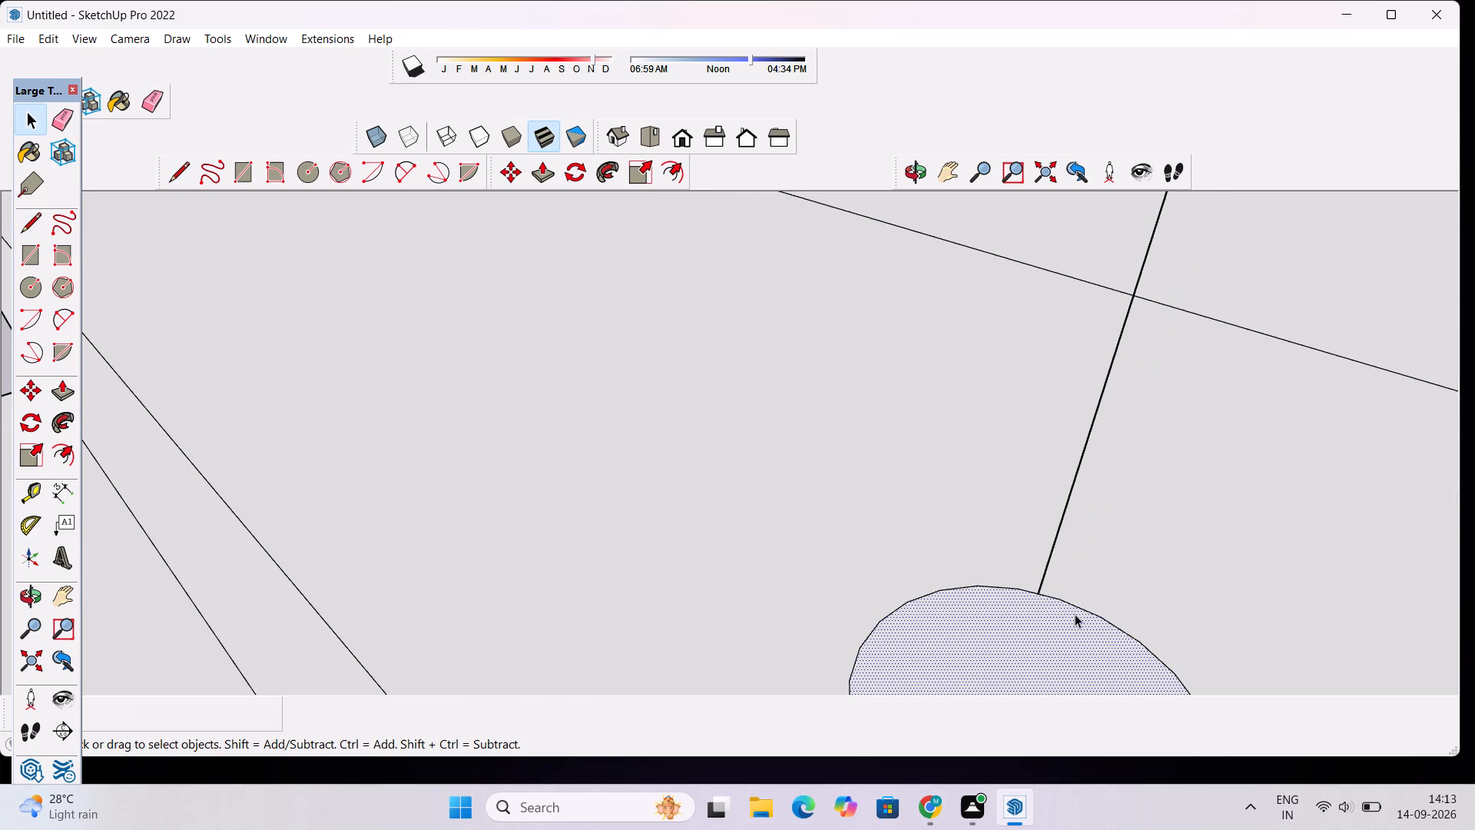
{"action": "left_click", "coordinate": [1075, 614]}
{"action": "left_click", "coordinate": [1075, 614]}
{"action": "key", "text": "Delete"}
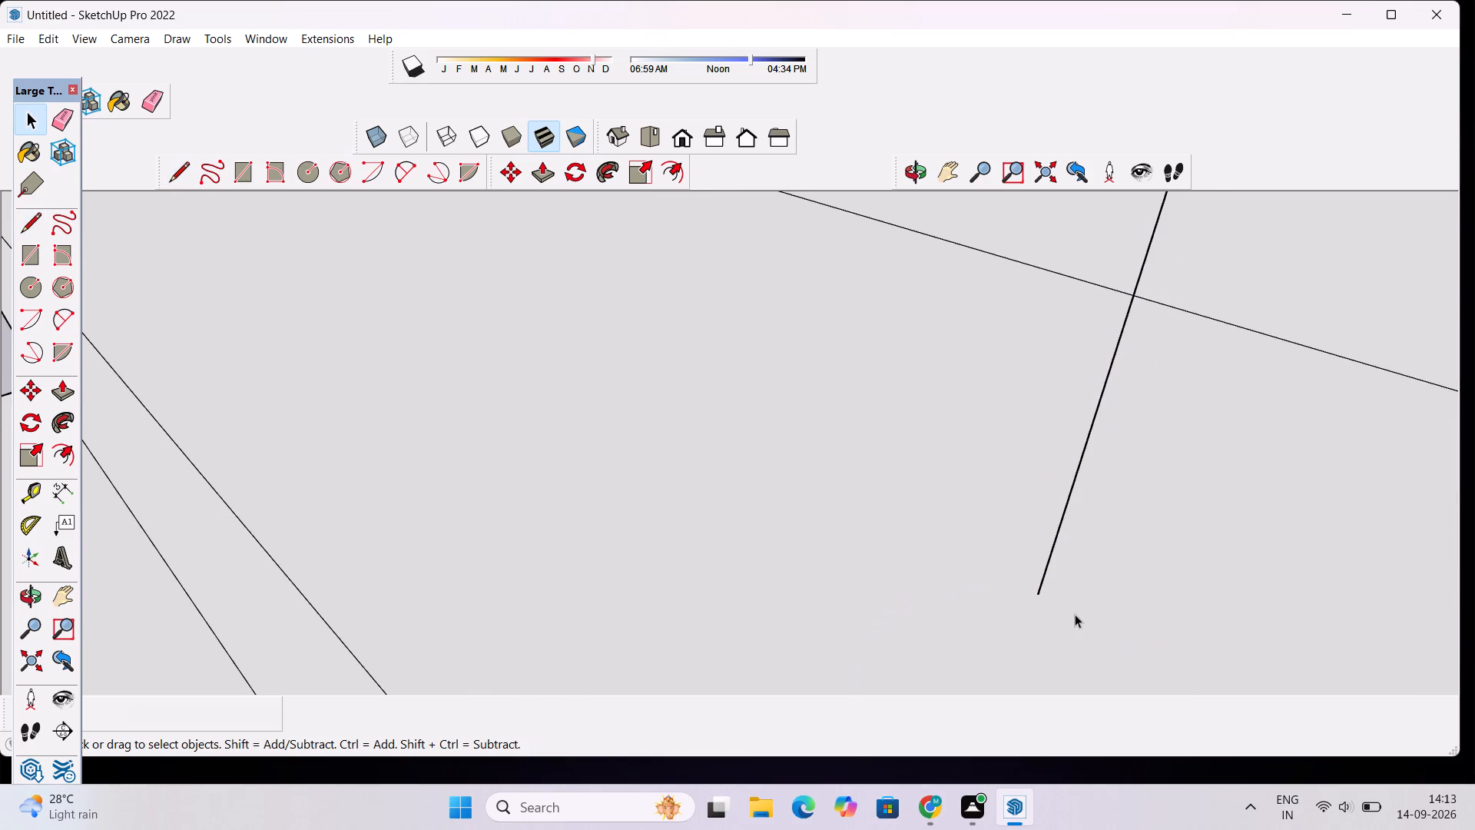
Draw a circle with a 2" radius on the second-highest tread, centred on the new vertical line's lower end.
{"action": "key", "text": "c"}
{"action": "left_click", "coordinate": [1035, 598]}
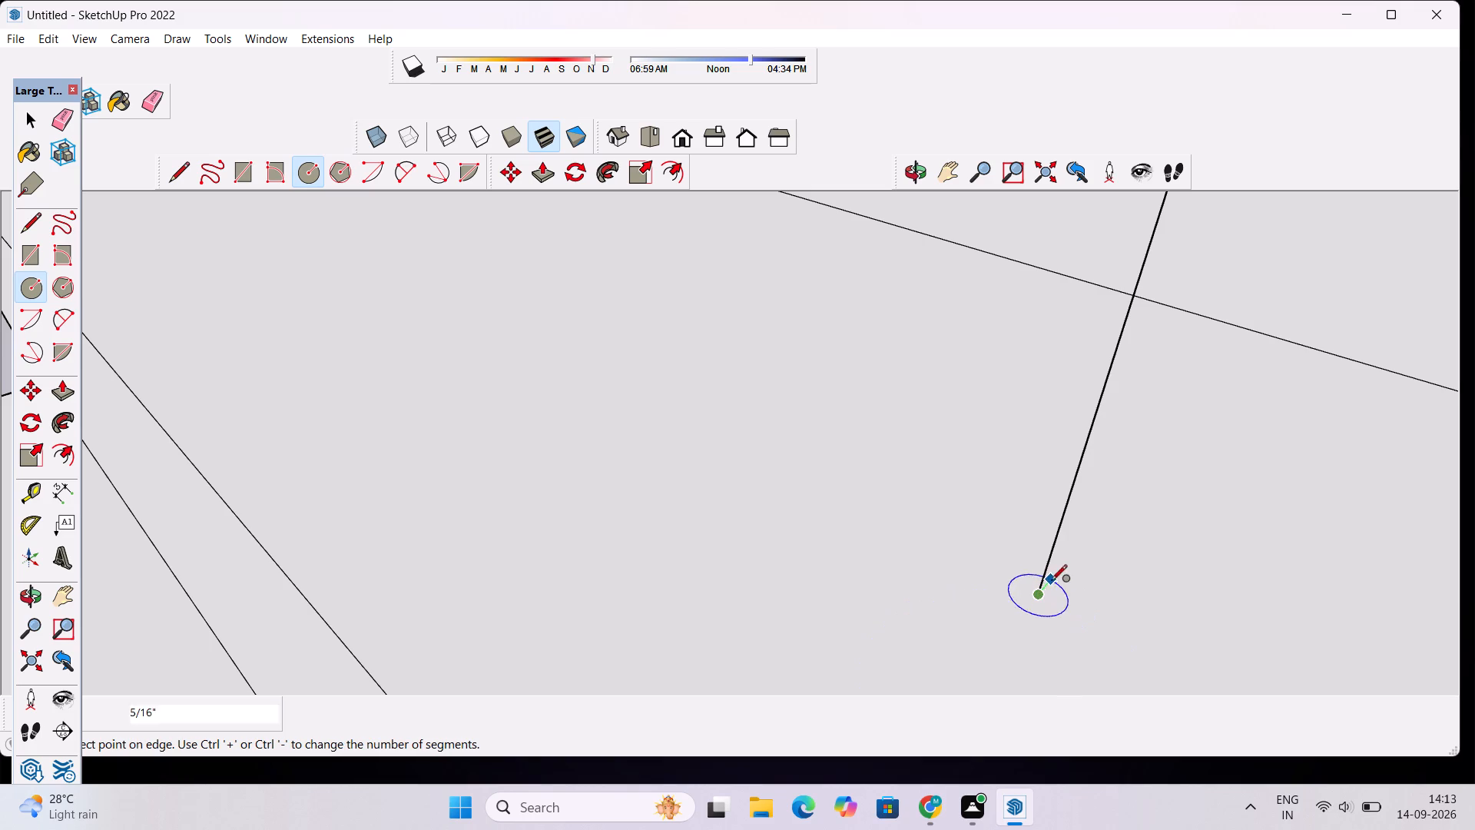
{"action": "type", "text": "2\""}
{"action": "key", "text": "Return"}
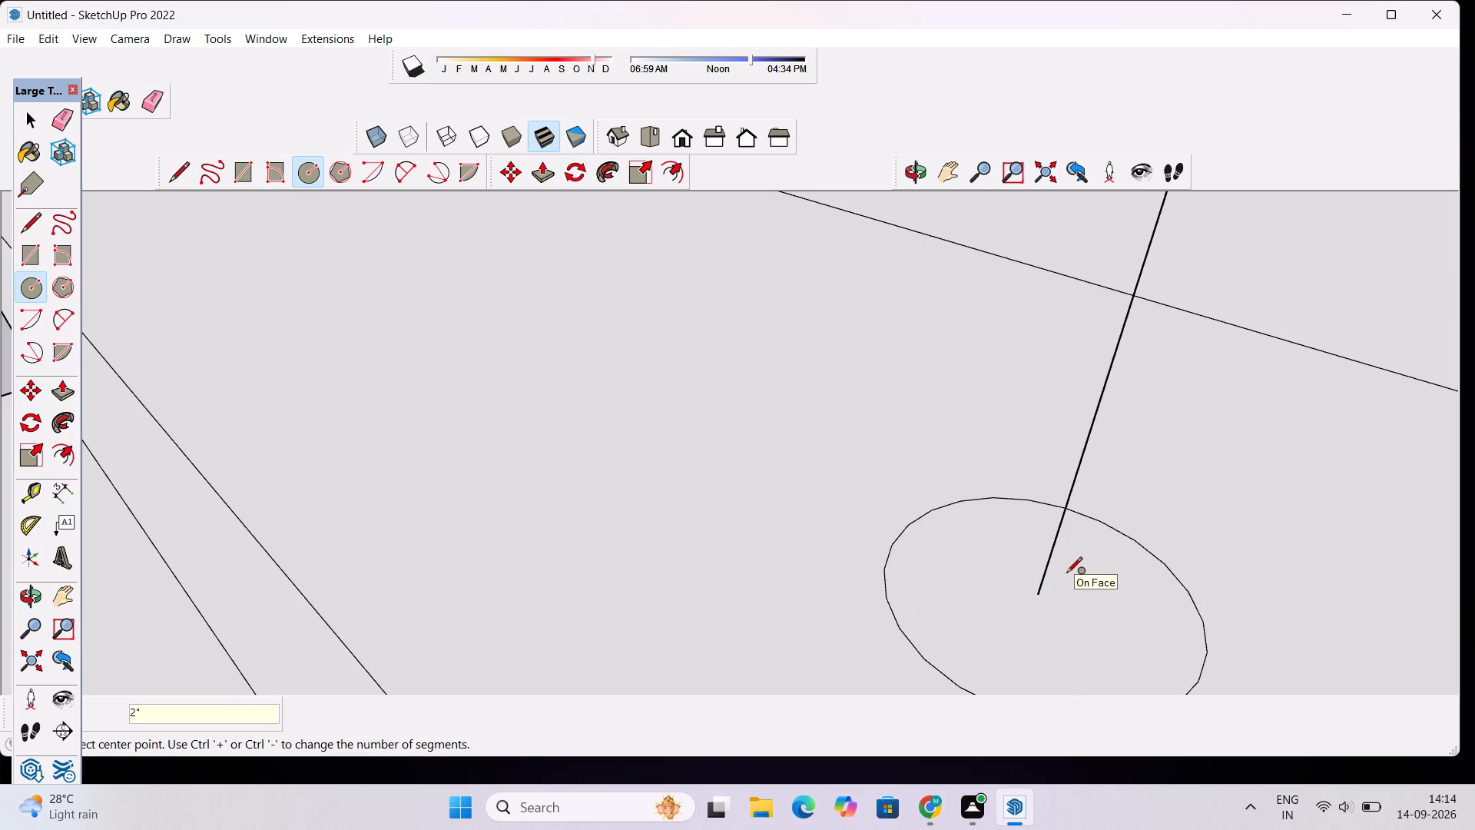
{"action": "scroll", "coordinate": [1066, 574], "scroll_direction": "down", "scroll_amount": 20}
{"action": "scroll", "coordinate": [1066, 574], "scroll_direction": "down", "scroll_amount": 18}
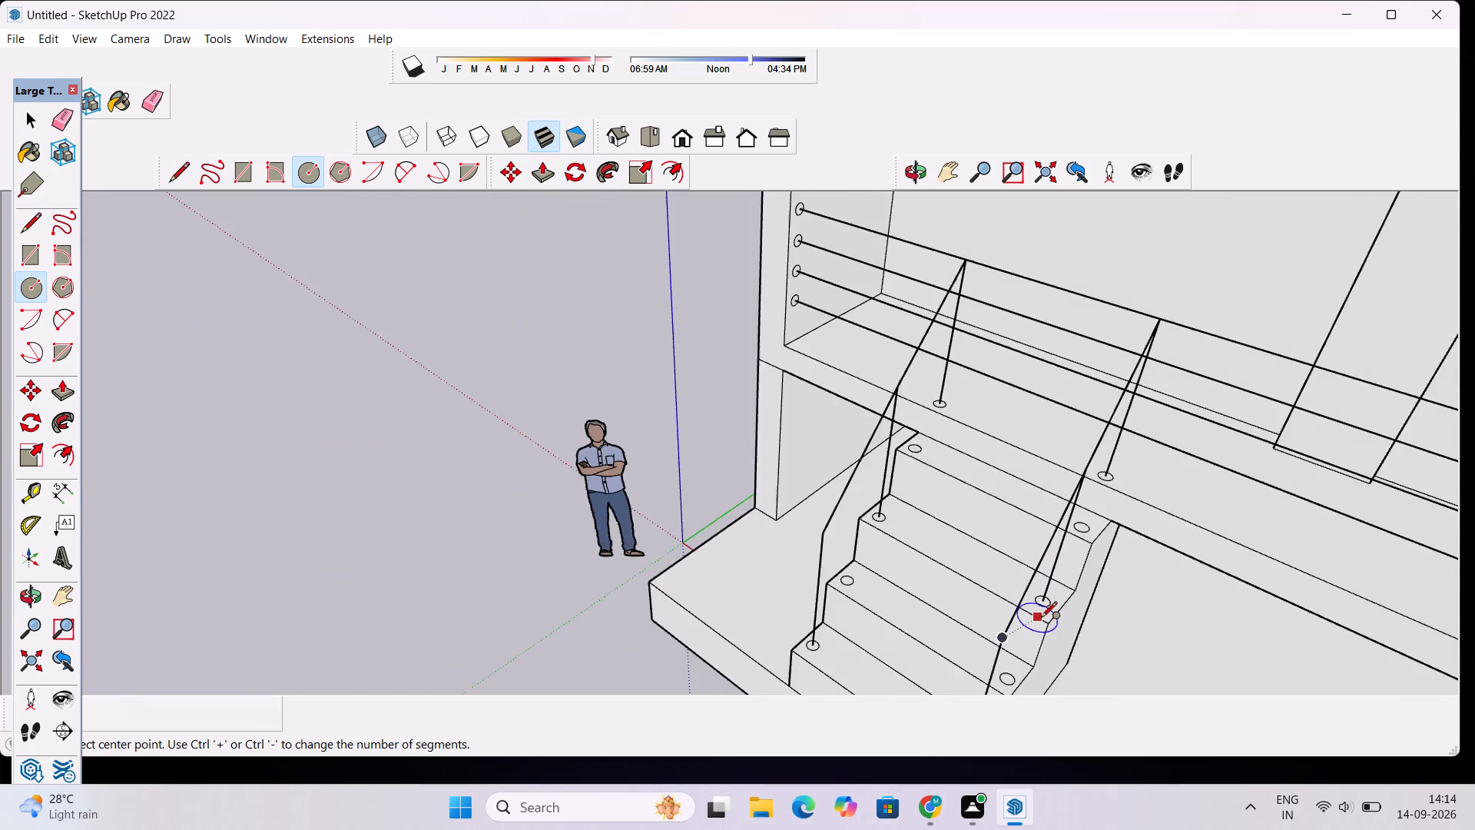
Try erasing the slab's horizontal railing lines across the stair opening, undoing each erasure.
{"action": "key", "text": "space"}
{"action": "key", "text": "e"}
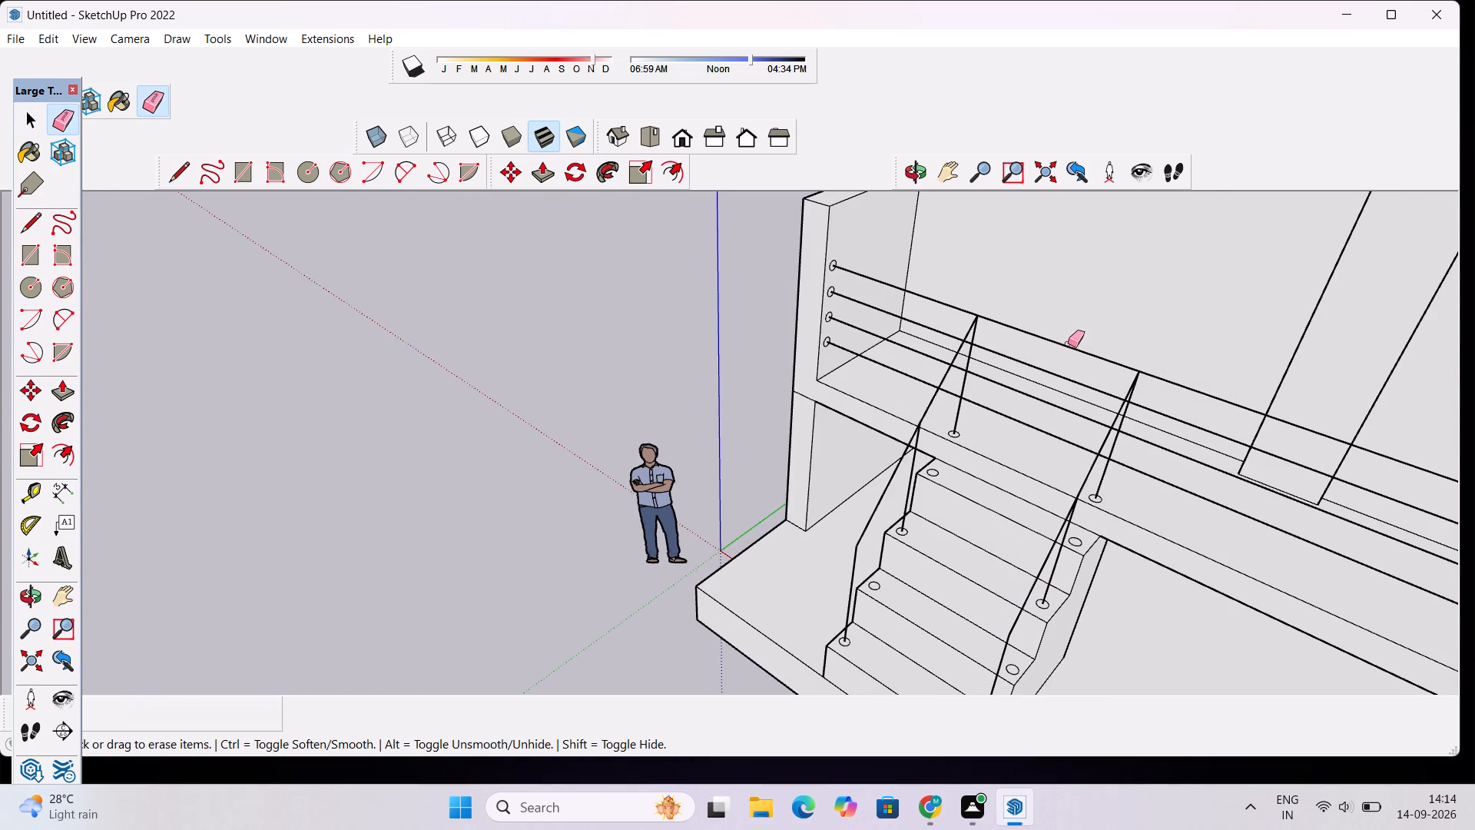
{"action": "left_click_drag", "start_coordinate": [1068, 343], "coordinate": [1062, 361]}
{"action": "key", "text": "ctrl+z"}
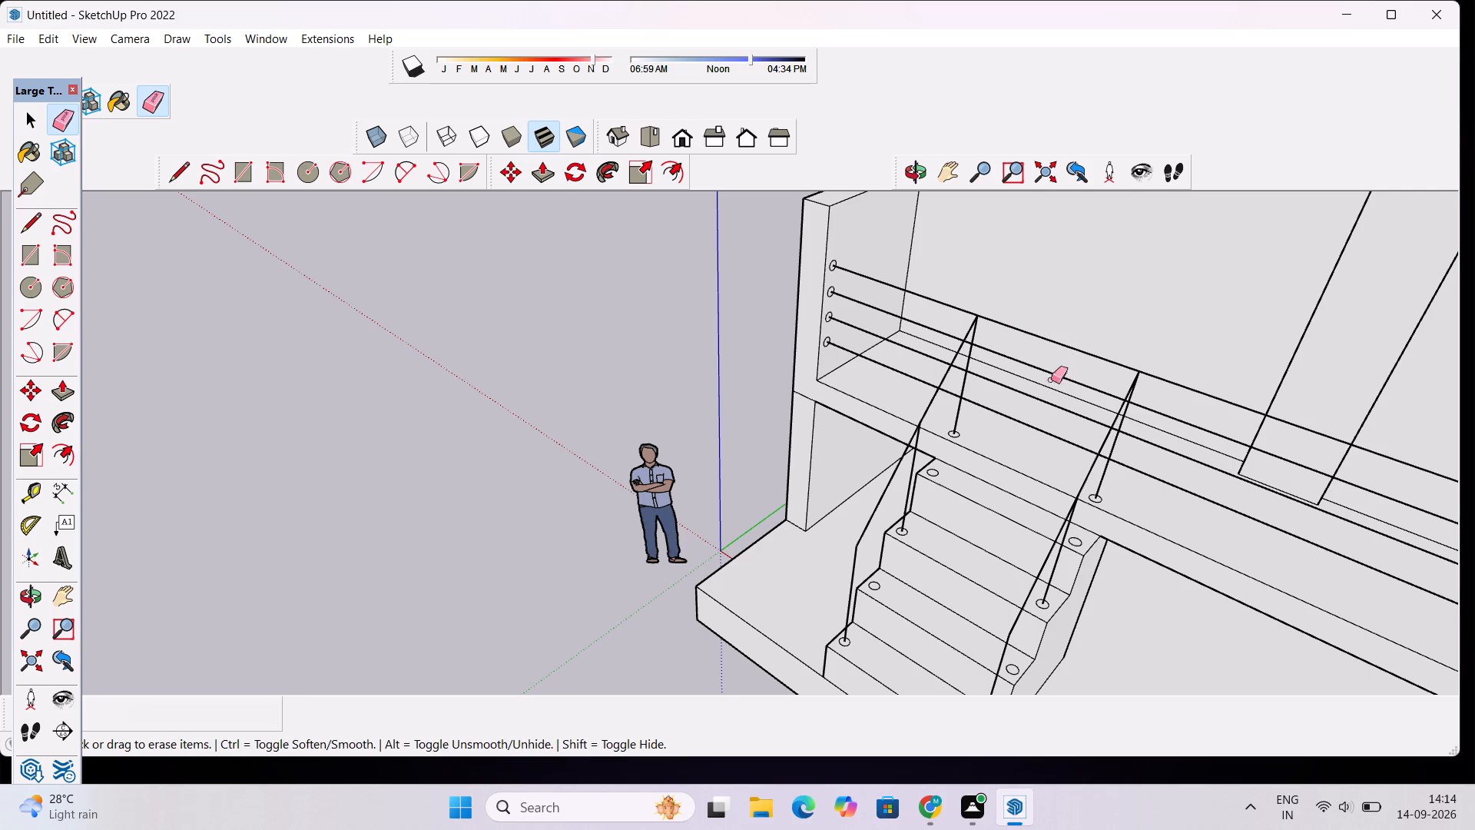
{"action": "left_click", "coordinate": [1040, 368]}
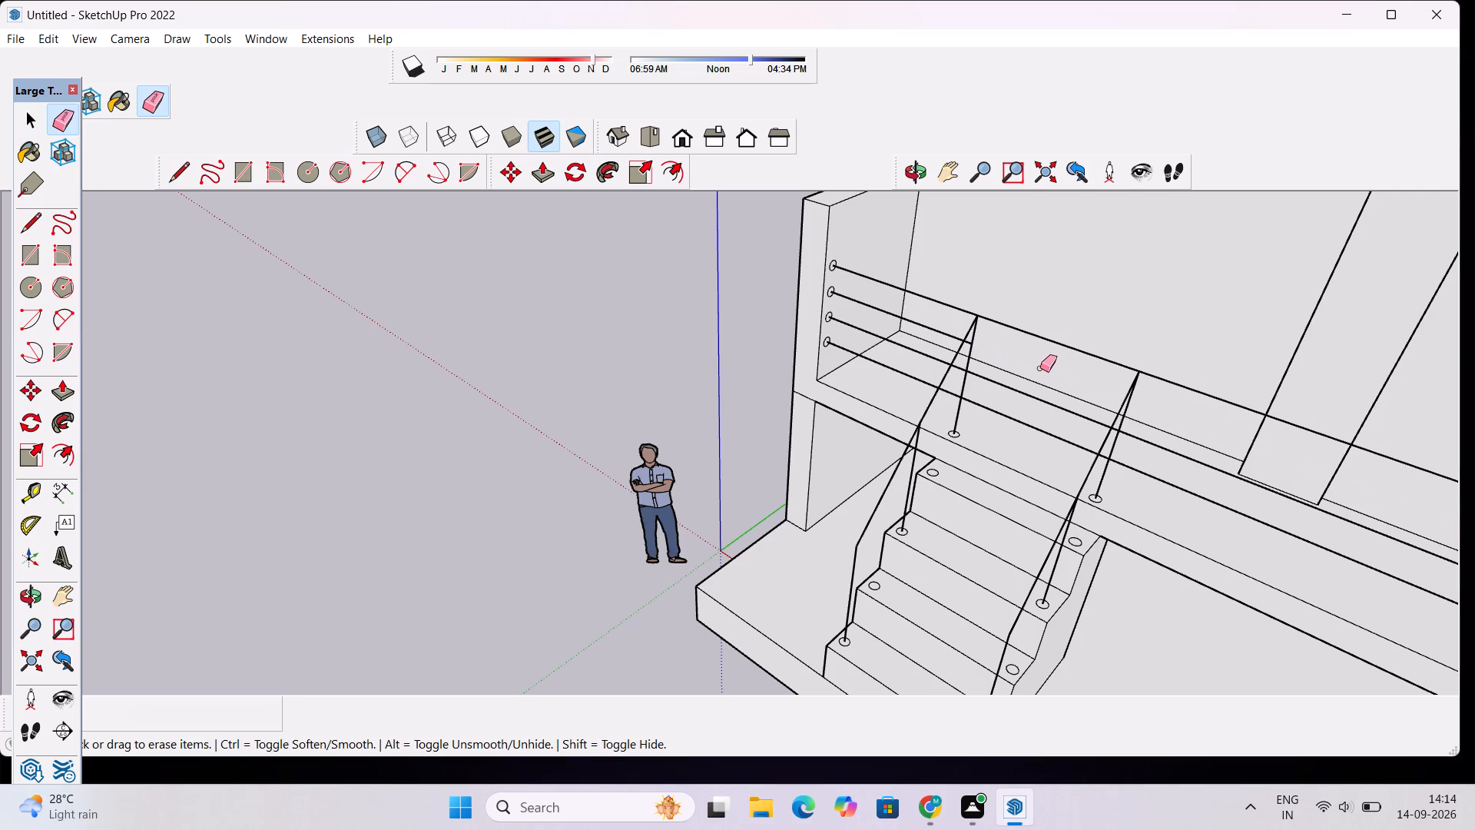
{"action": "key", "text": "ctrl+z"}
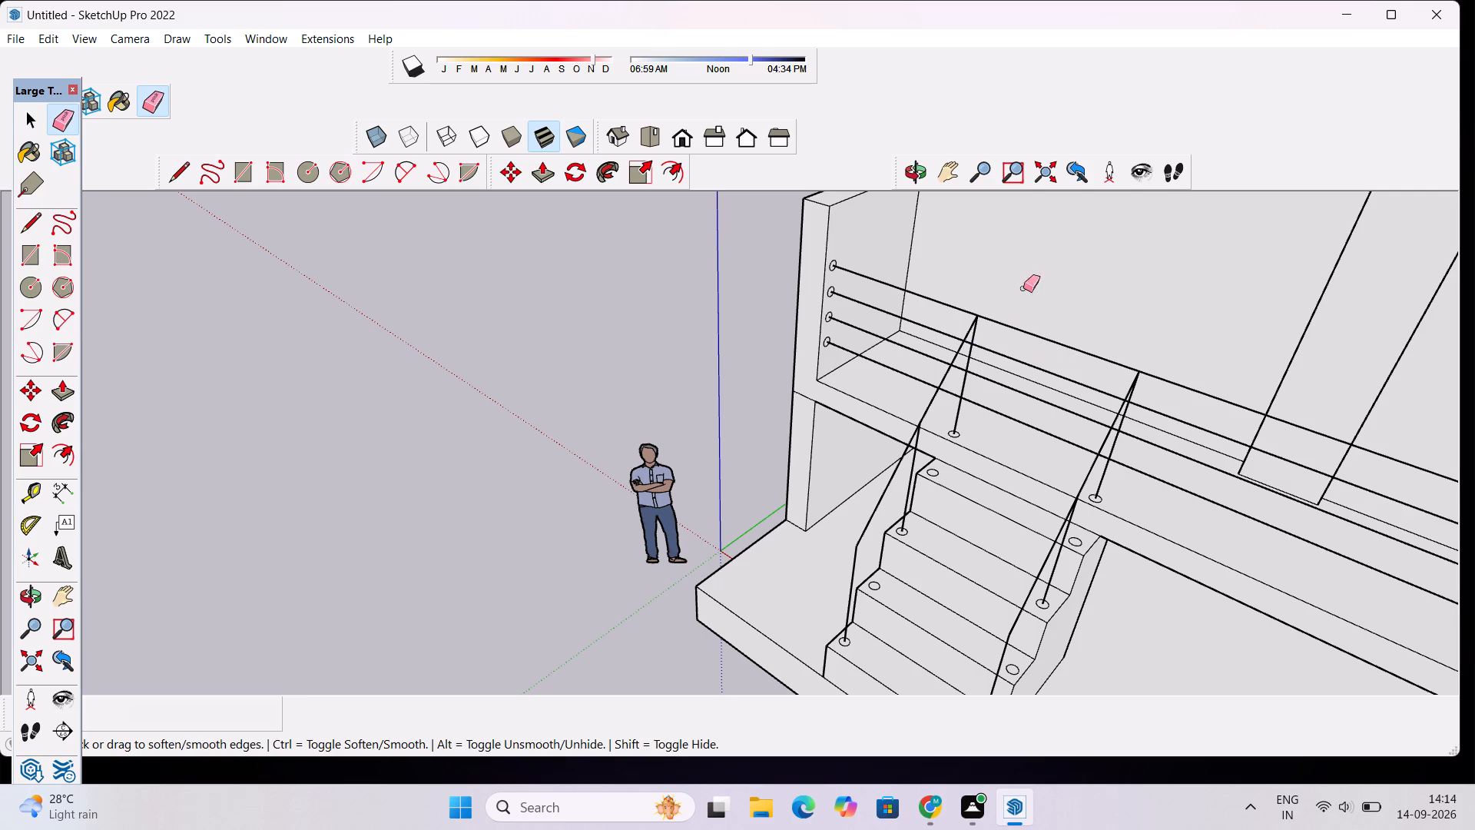
Examine the slab and staircase railing lines from several angles, including from above, checking how verticals, sloping lines and circles align.
{"action": "left_click", "coordinate": [915, 171]}
{"action": "left_click_drag", "start_coordinate": [1100, 279], "coordinate": [751, 270]}
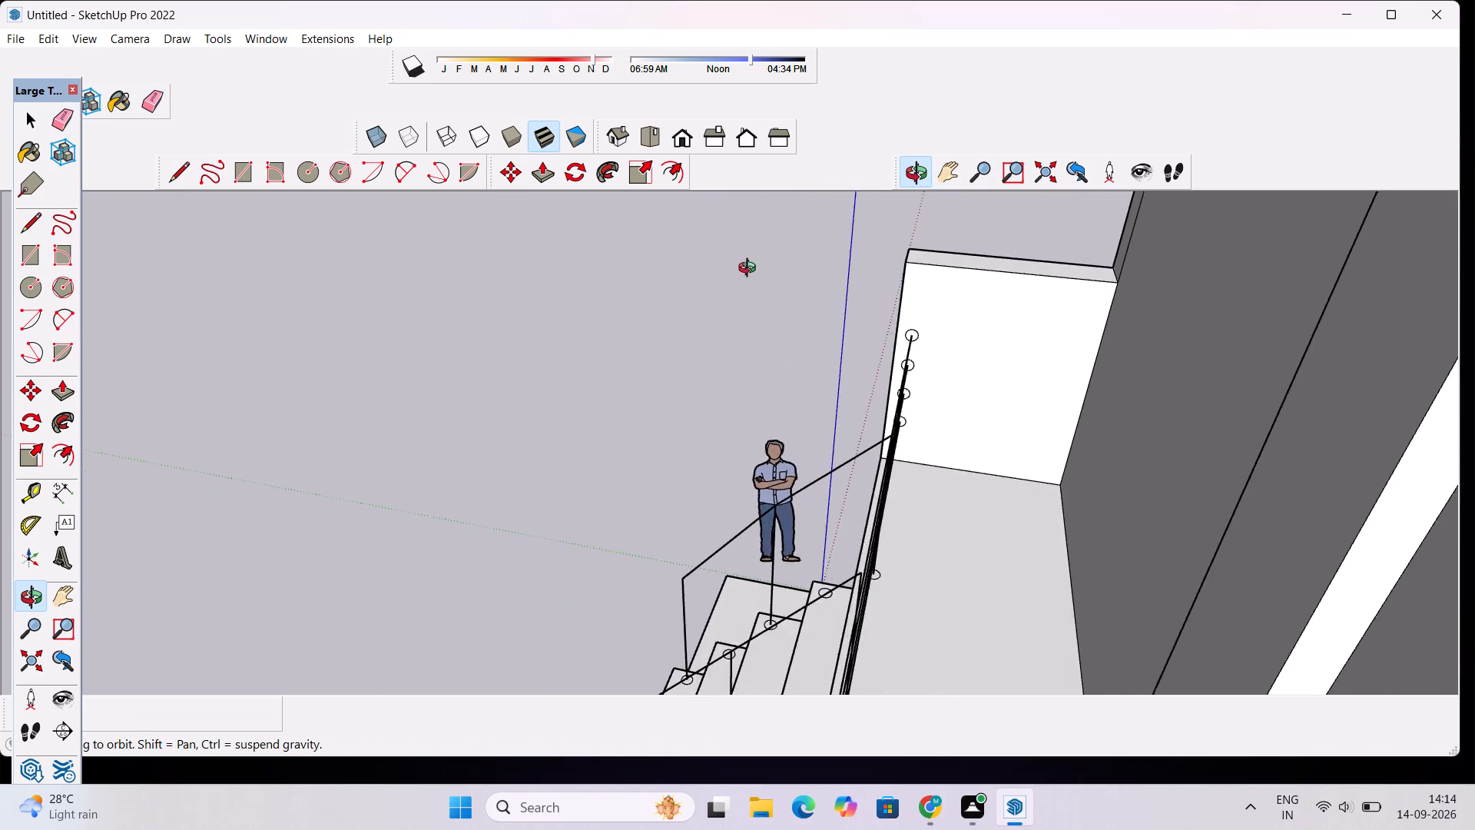
{"action": "left_click_drag", "start_coordinate": [751, 270], "coordinate": [751, 269]}
{"action": "scroll", "coordinate": [800, 330], "scroll_direction": "down", "scroll_amount": 10}
{"action": "scroll", "coordinate": [783, 556], "scroll_direction": "up", "scroll_amount": 9}
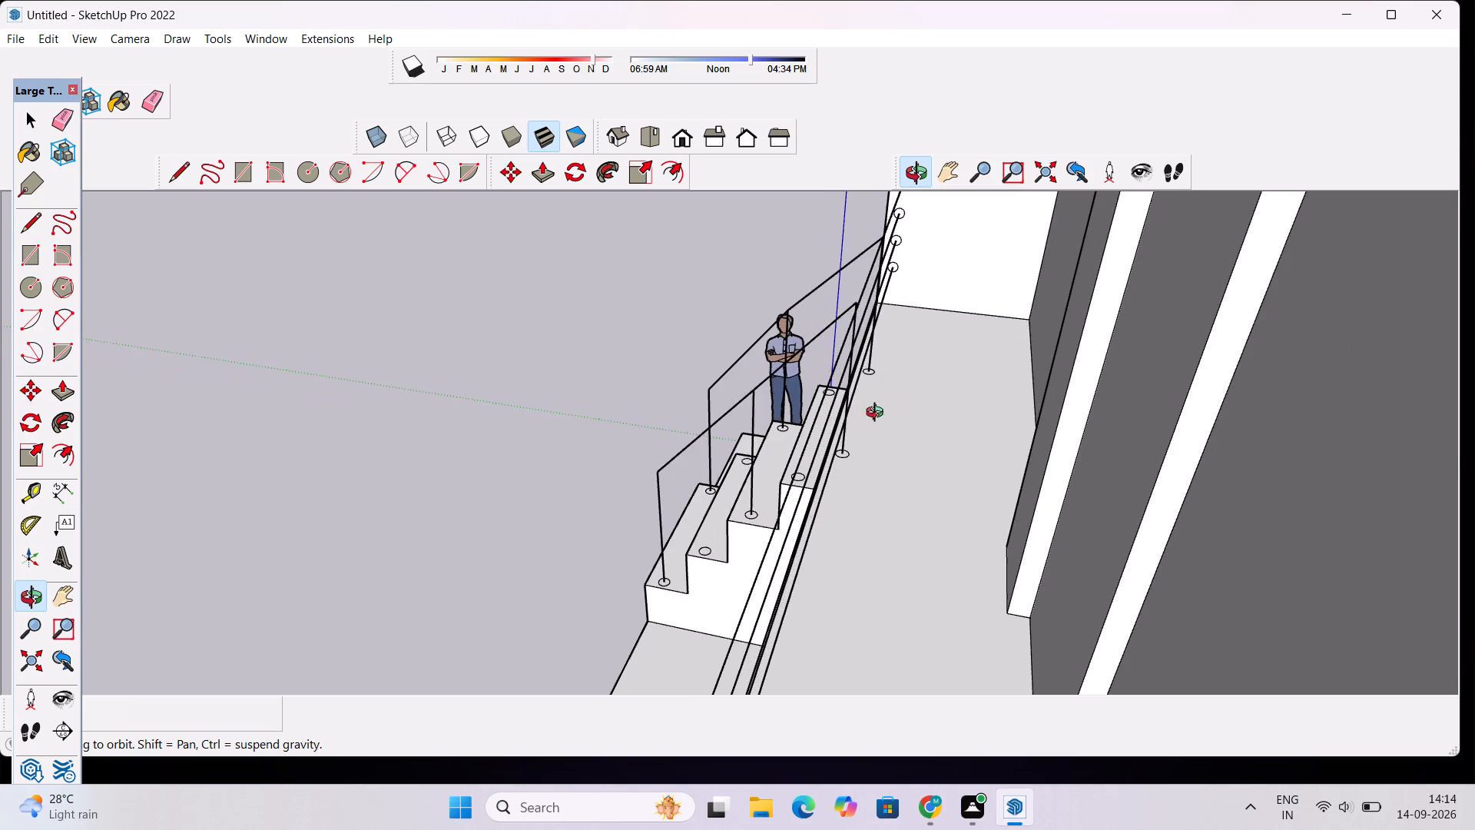
{"action": "left_click_drag", "start_coordinate": [893, 388], "coordinate": [860, 373]}
{"action": "scroll", "coordinate": [852, 344], "scroll_direction": "up", "scroll_amount": 8}
{"action": "left_click_drag", "start_coordinate": [812, 308], "coordinate": [848, 308]}
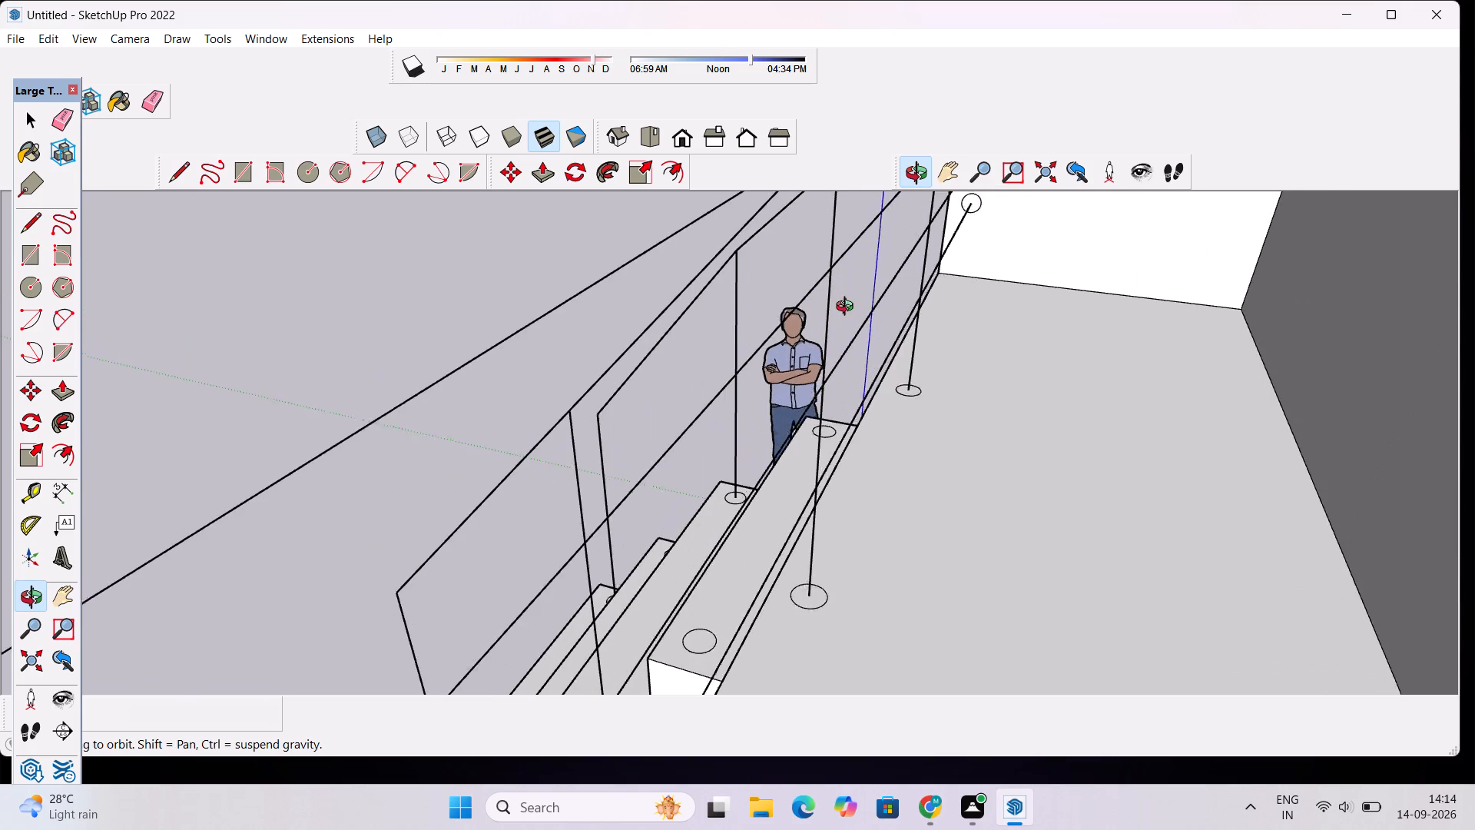
{"action": "left_click_drag", "start_coordinate": [848, 308], "coordinate": [1186, 519]}
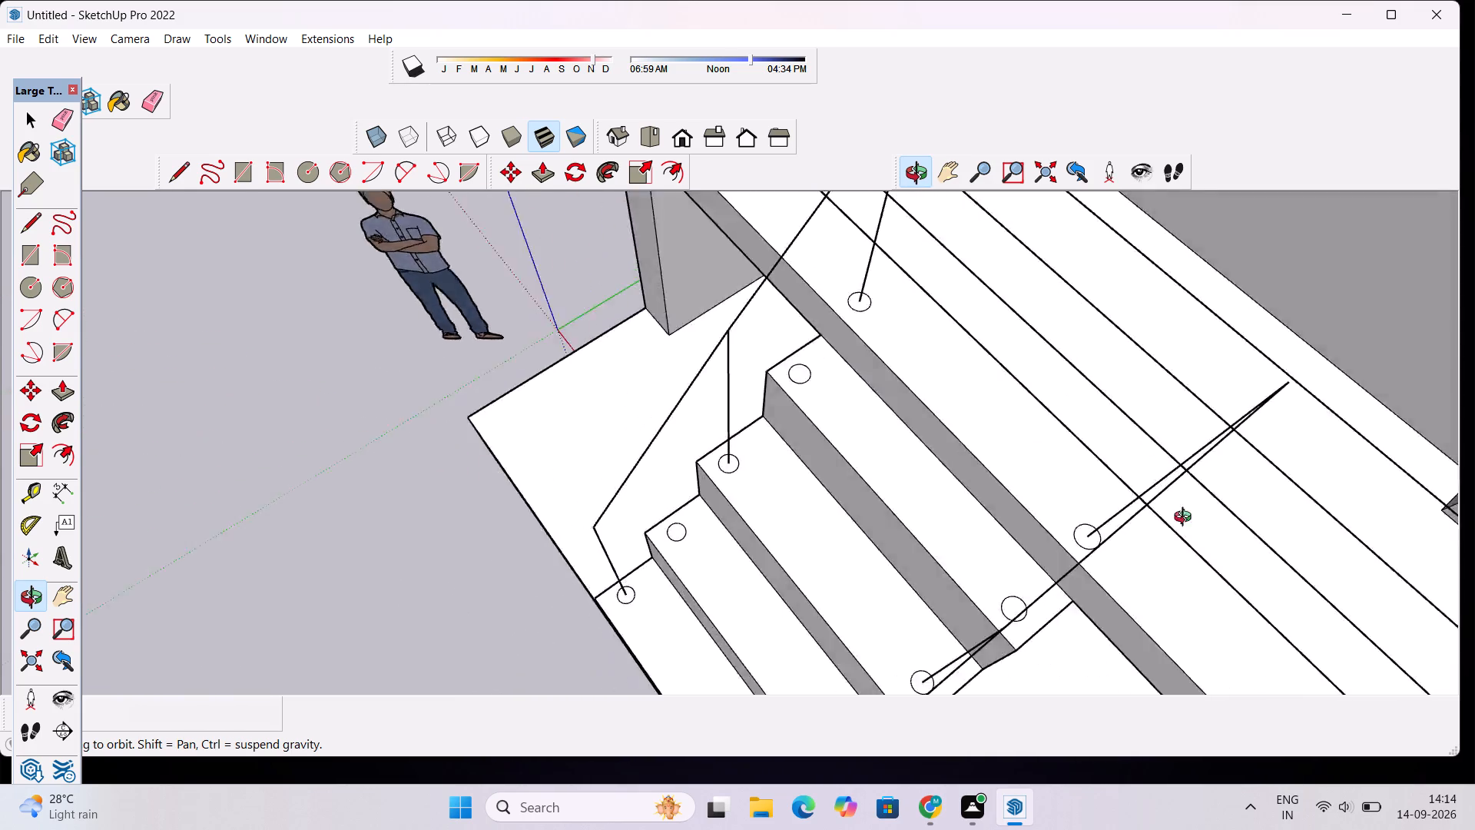
{"action": "left_click_drag", "start_coordinate": [1186, 519], "coordinate": [1341, 494]}
{"action": "left_click_drag", "start_coordinate": [1091, 416], "coordinate": [1107, 463]}
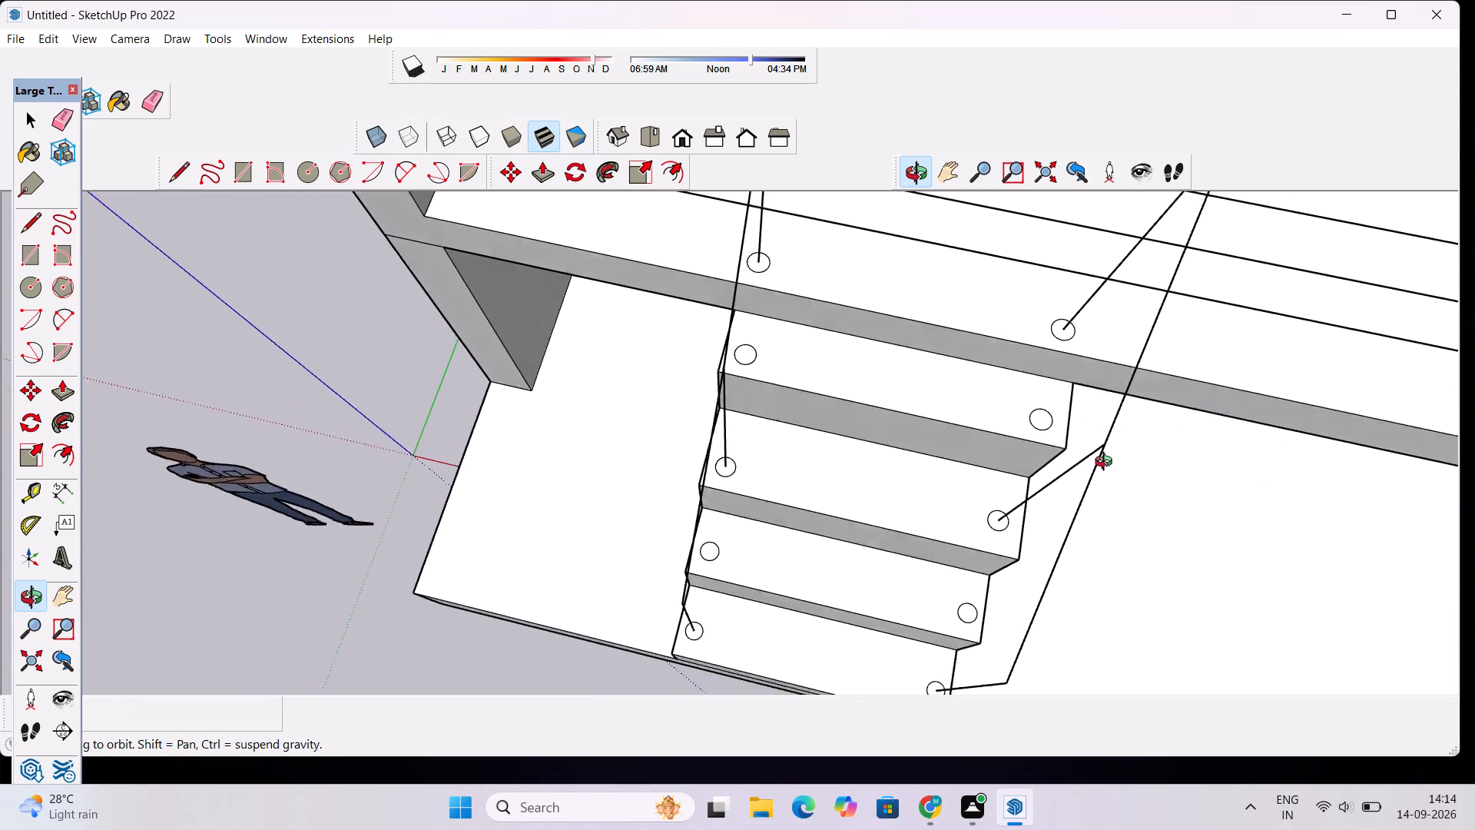
{"action": "left_click_drag", "start_coordinate": [1107, 463], "coordinate": [1135, 583]}
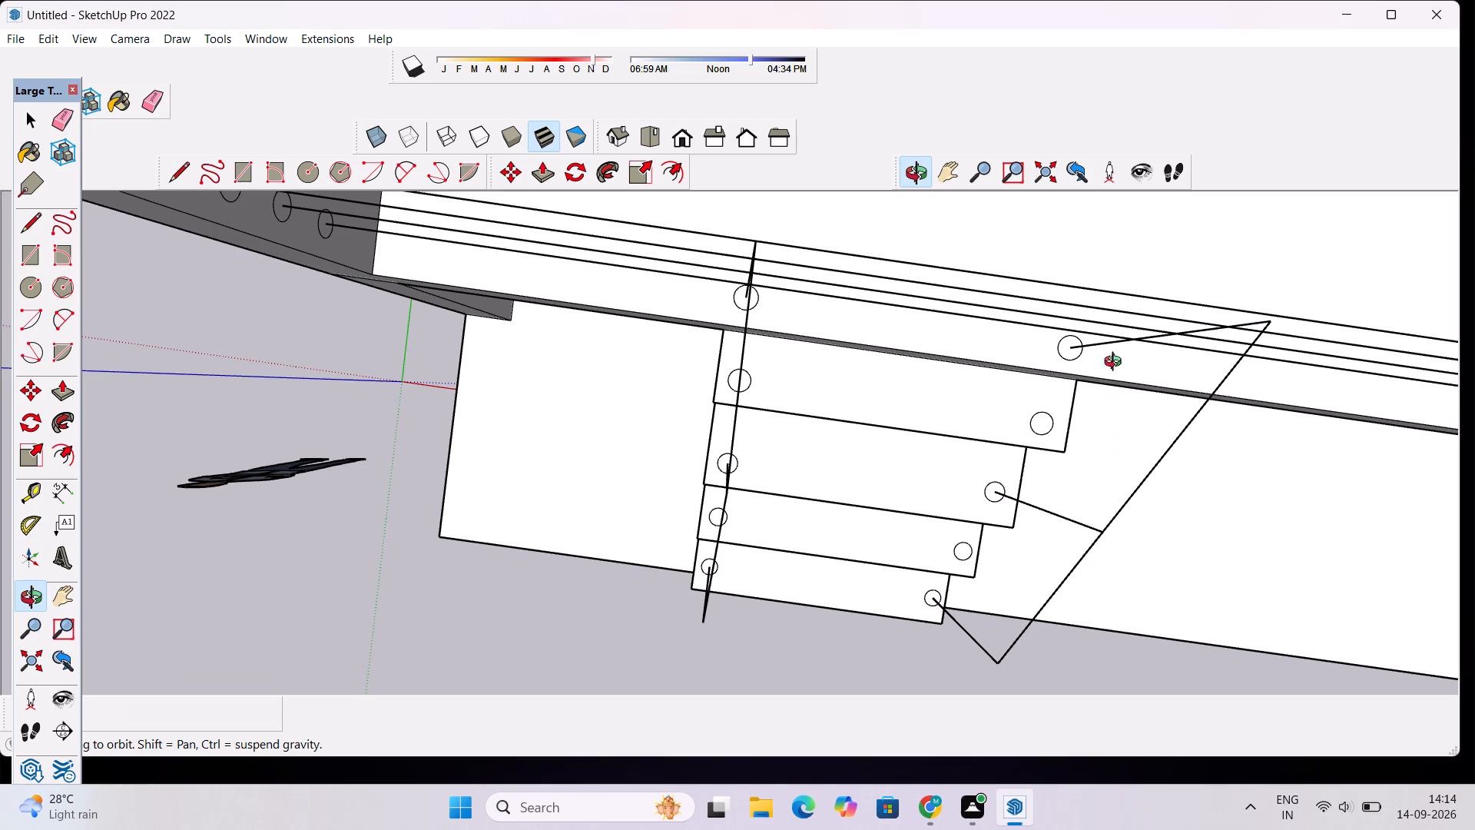
{"action": "left_click", "coordinate": [1156, 346]}
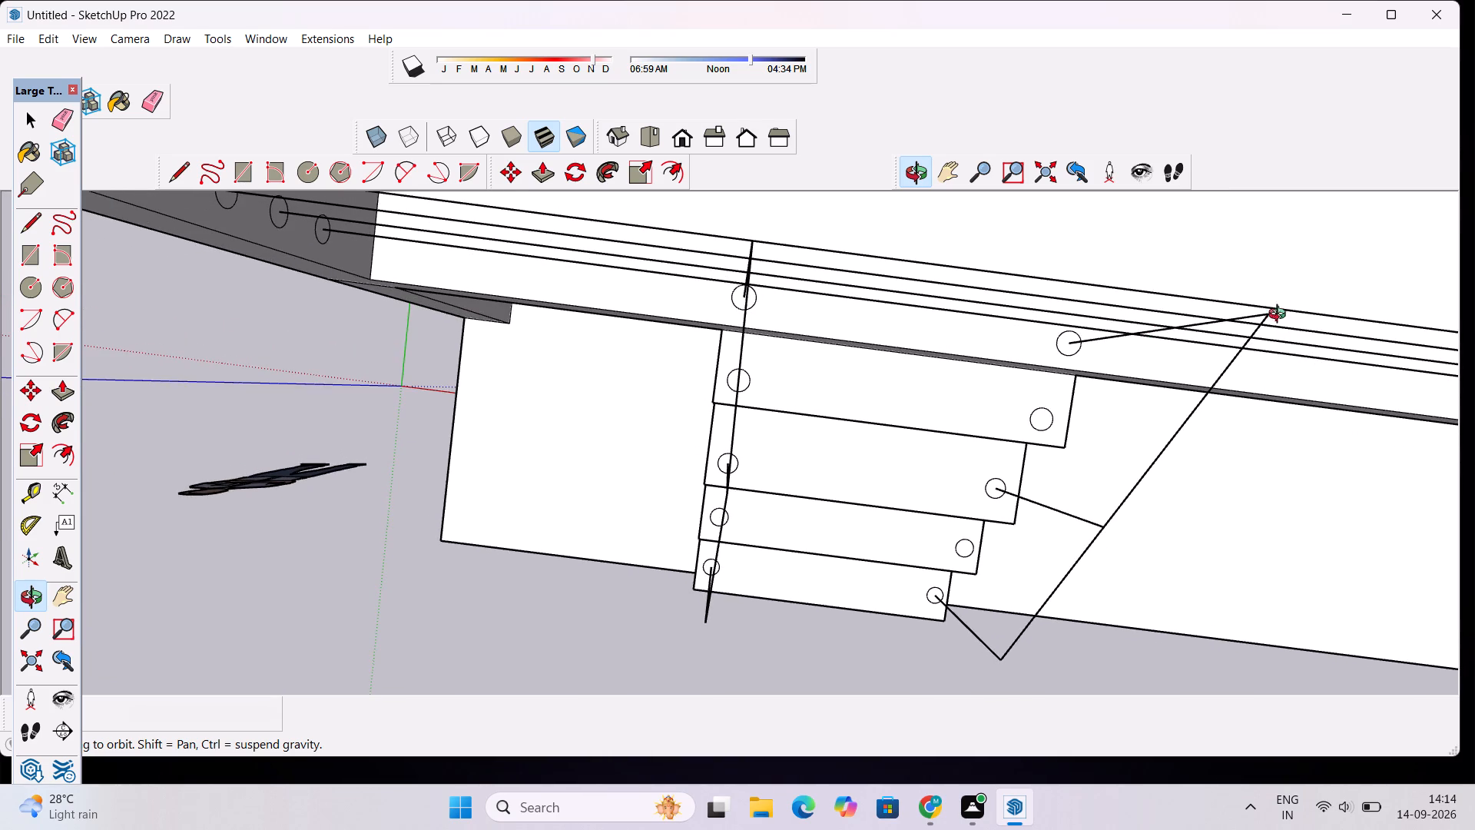
{"action": "scroll", "coordinate": [1281, 323], "scroll_direction": "up", "scroll_amount": 6}
{"action": "scroll", "coordinate": [1286, 314], "scroll_direction": "down", "scroll_amount": 11}
{"action": "left_click_drag", "start_coordinate": [1108, 516], "coordinate": [1314, 338]}
{"action": "scroll", "coordinate": [1159, 403], "scroll_direction": "down", "scroll_amount": 6}
{"action": "left_click_drag", "start_coordinate": [1007, 440], "coordinate": [1029, 396]}
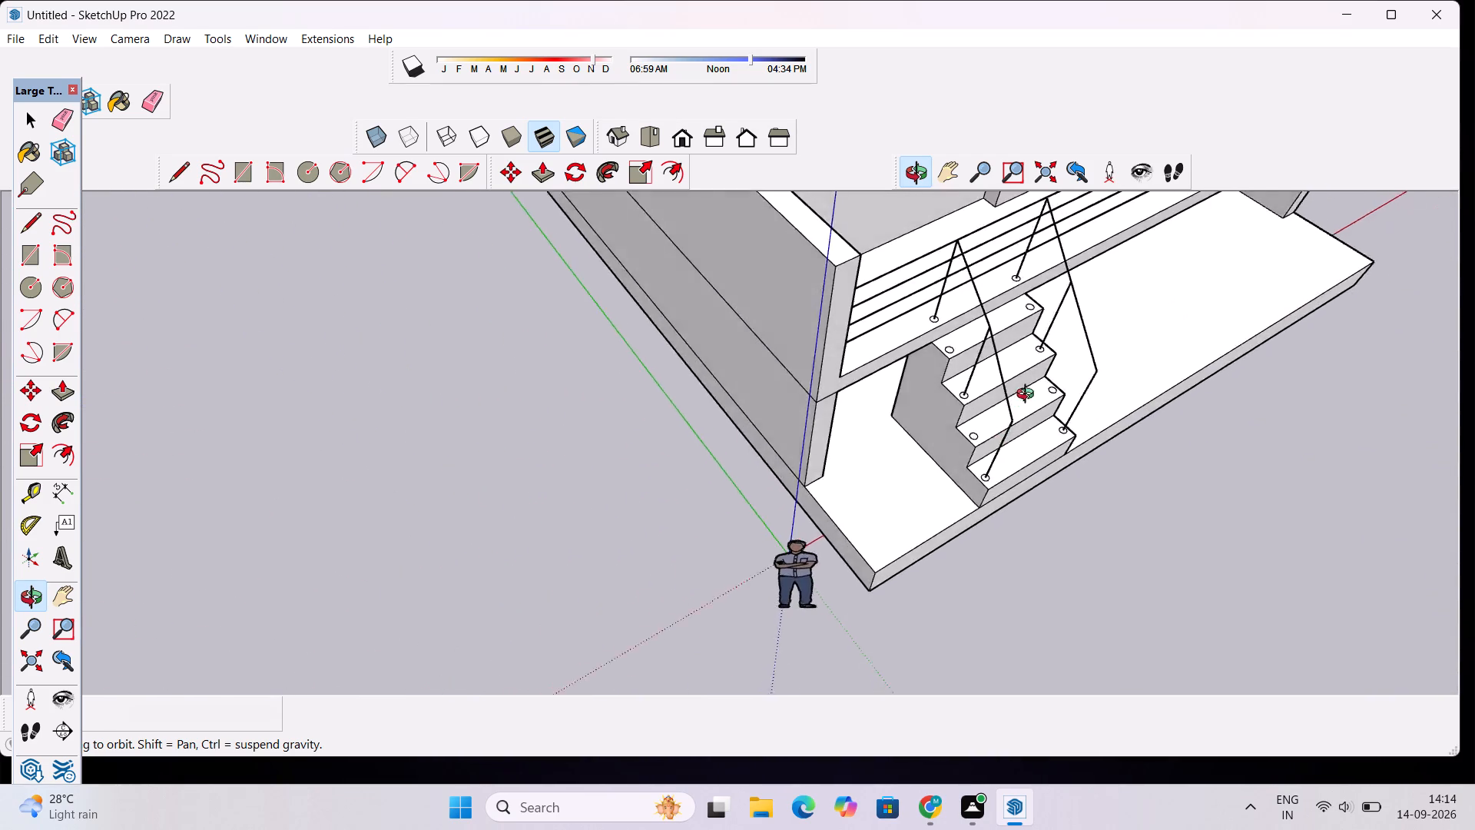
{"action": "left_click_drag", "start_coordinate": [1029, 396], "coordinate": [1168, 277]}
{"action": "scroll", "coordinate": [958, 293], "scroll_direction": "up", "scroll_amount": 1}
{"action": "left_click_drag", "start_coordinate": [933, 284], "coordinate": [925, 344], "text": "shift"}
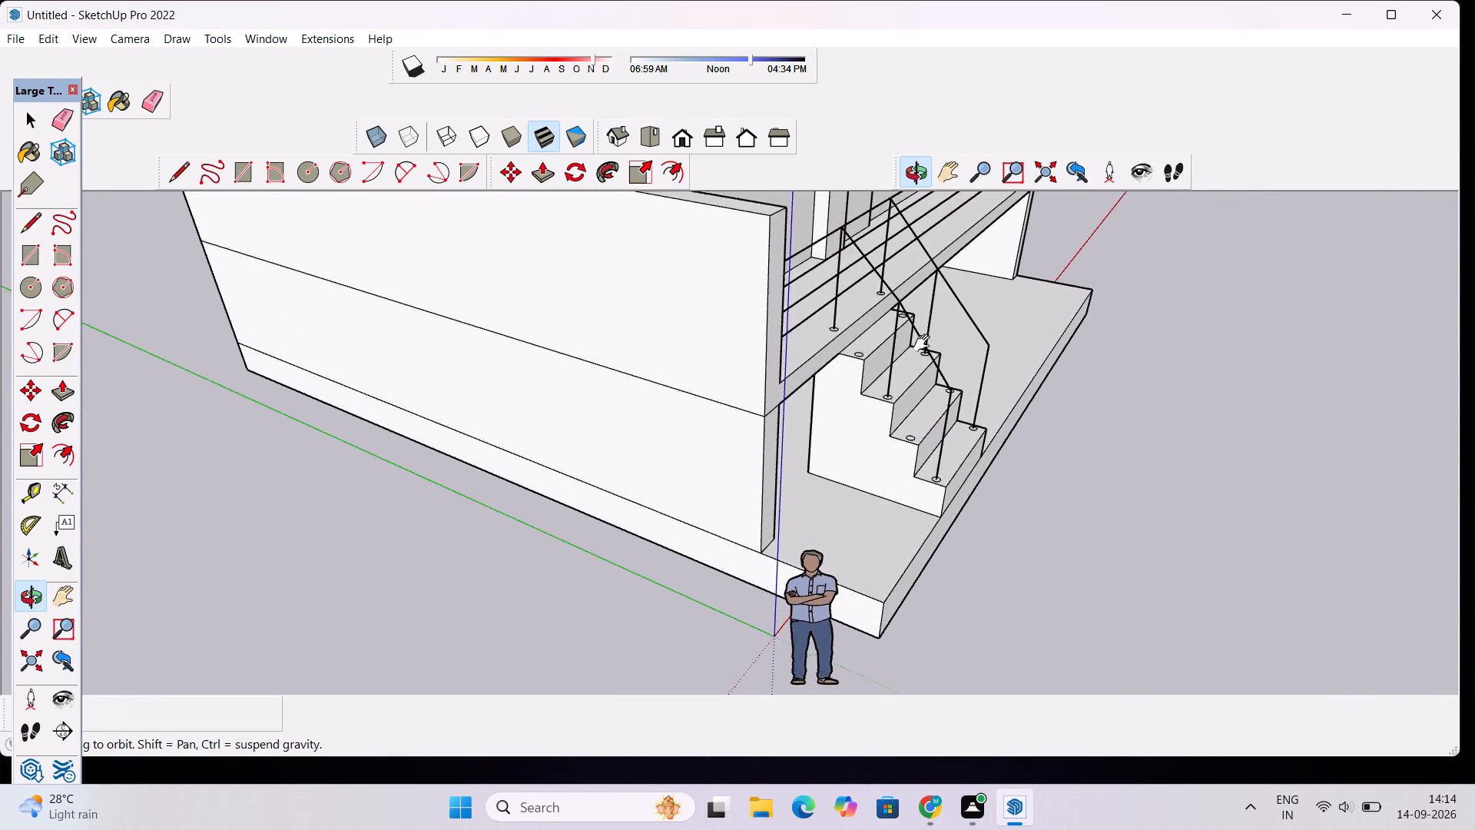
{"action": "left_click_drag", "start_coordinate": [925, 344], "coordinate": [903, 503], "text": "shift"}
{"action": "scroll", "coordinate": [867, 440], "scroll_direction": "up", "scroll_amount": 10}
{"action": "left_click_drag", "start_coordinate": [860, 398], "coordinate": [847, 325]}
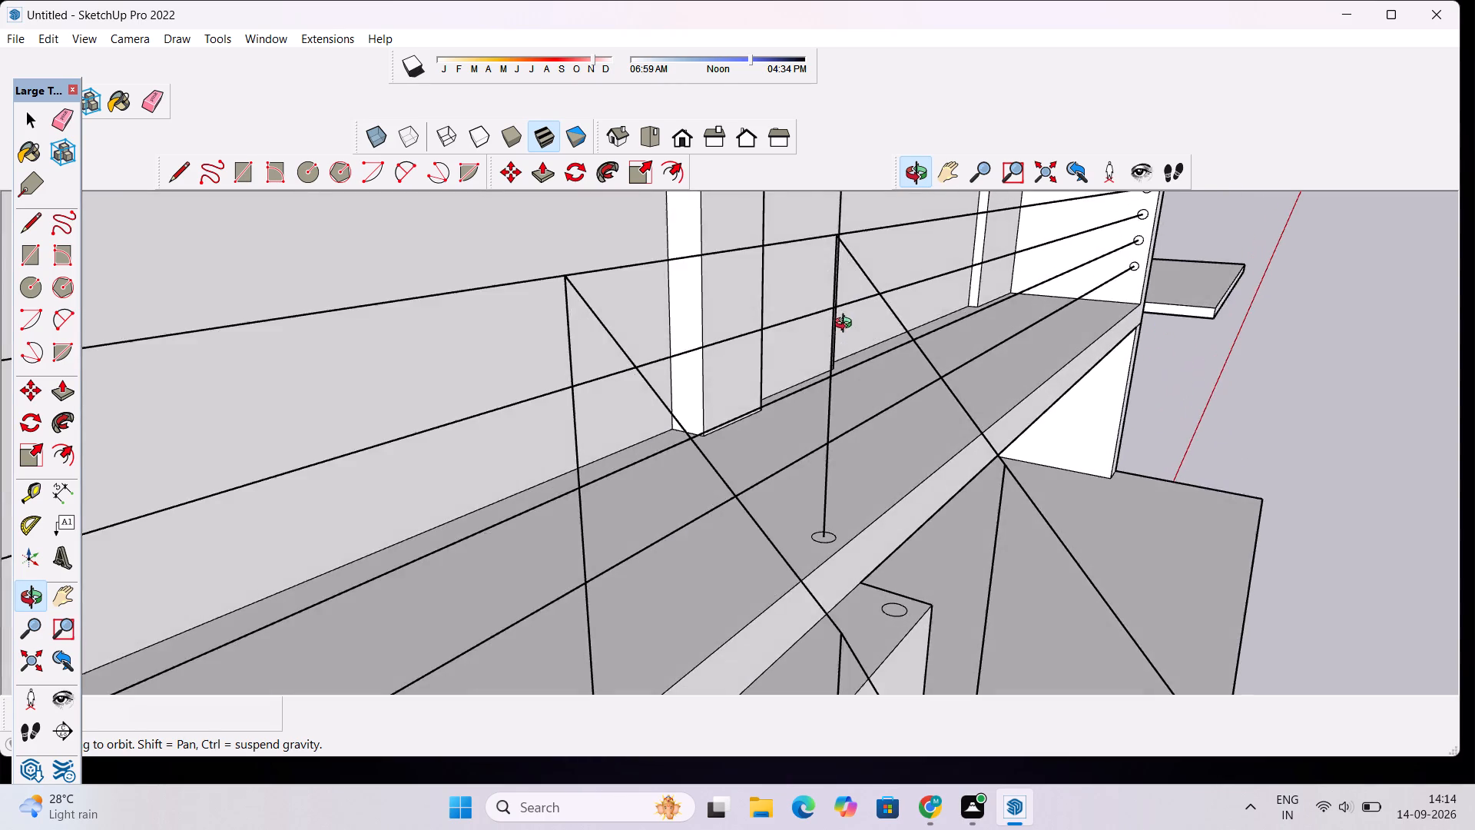
Erase the slab's four horizontal railing lines between the vertical at the stair opening's near side and the far side wall.
{"action": "left_click_drag", "start_coordinate": [847, 325], "coordinate": [714, 370]}
{"action": "key", "text": "space"}
{"action": "type", "text": "e"}
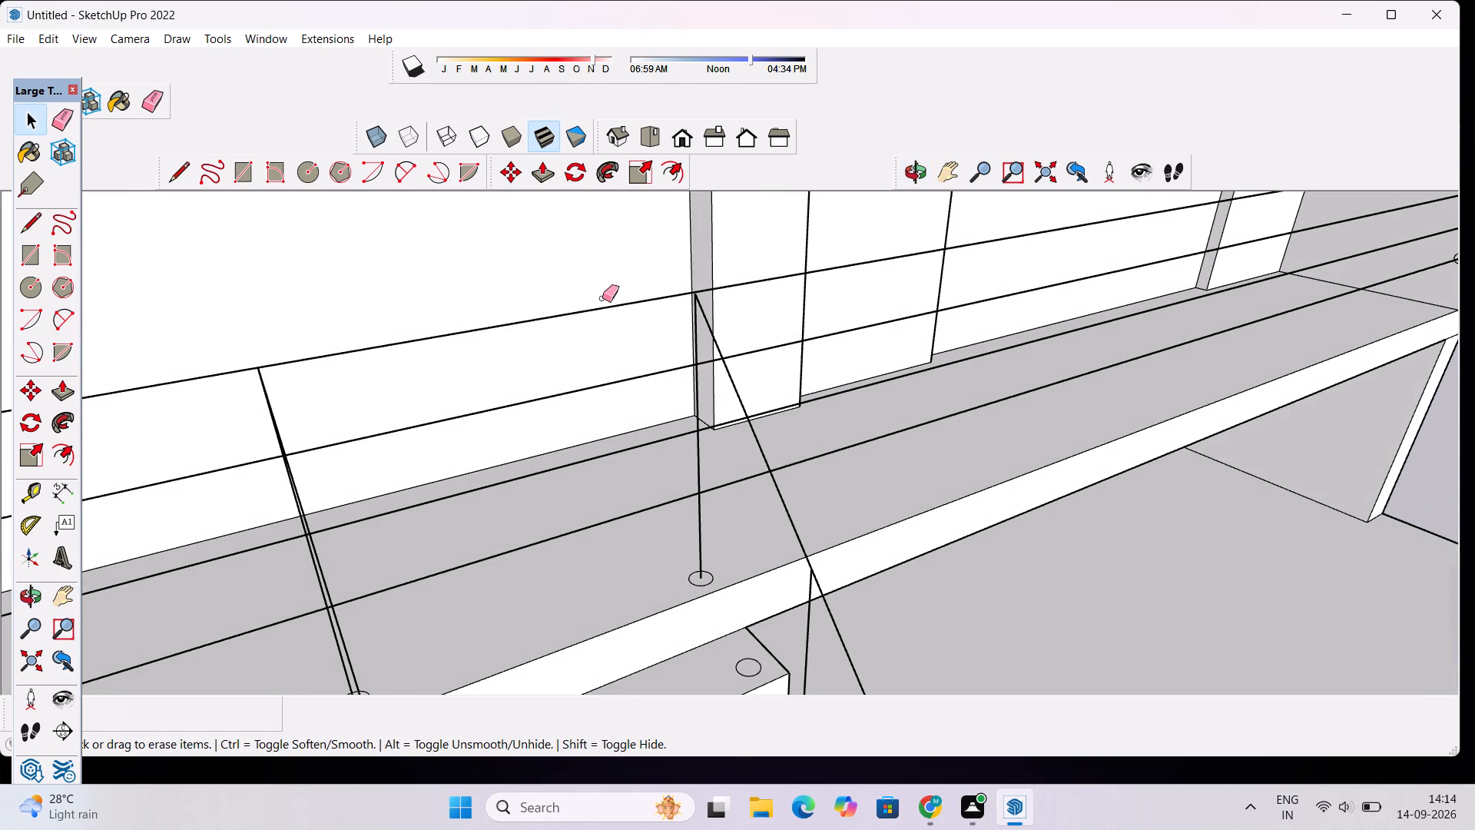
{"action": "left_click", "coordinate": [595, 303]}
{"action": "left_click", "coordinate": [606, 384]}
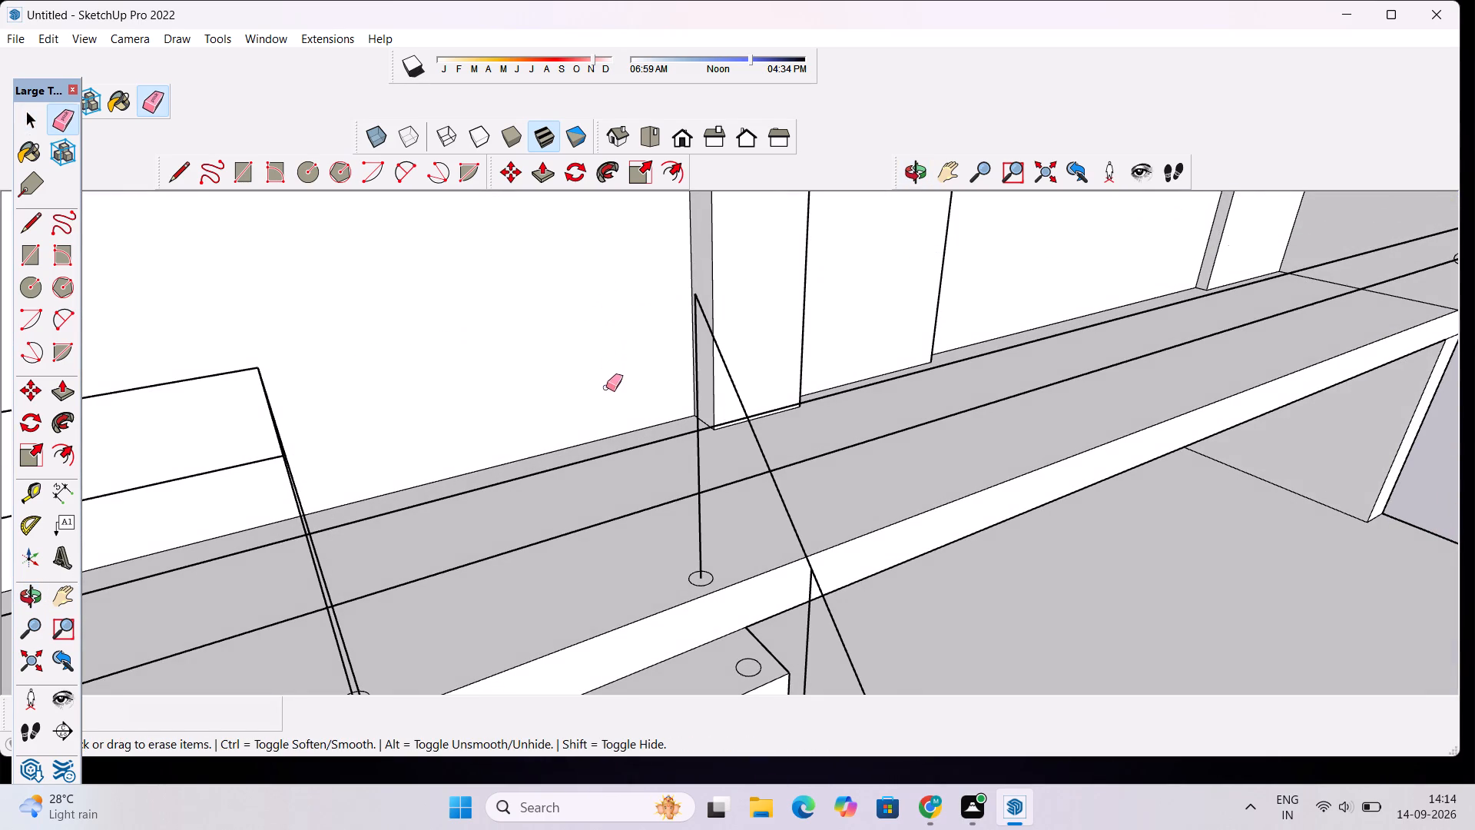
{"action": "left_click", "coordinate": [615, 448]}
{"action": "left_click", "coordinate": [615, 448]}
{"action": "left_click", "coordinate": [612, 523]}
{"action": "left_click_drag", "start_coordinate": [594, 506], "coordinate": [600, 522]}
Draw a line about 23' 6" long along the red axis from the side wall's lowest circle centre to the staircase's nearer vertical.
{"action": "scroll", "coordinate": [615, 477], "scroll_direction": "down", "scroll_amount": 9}
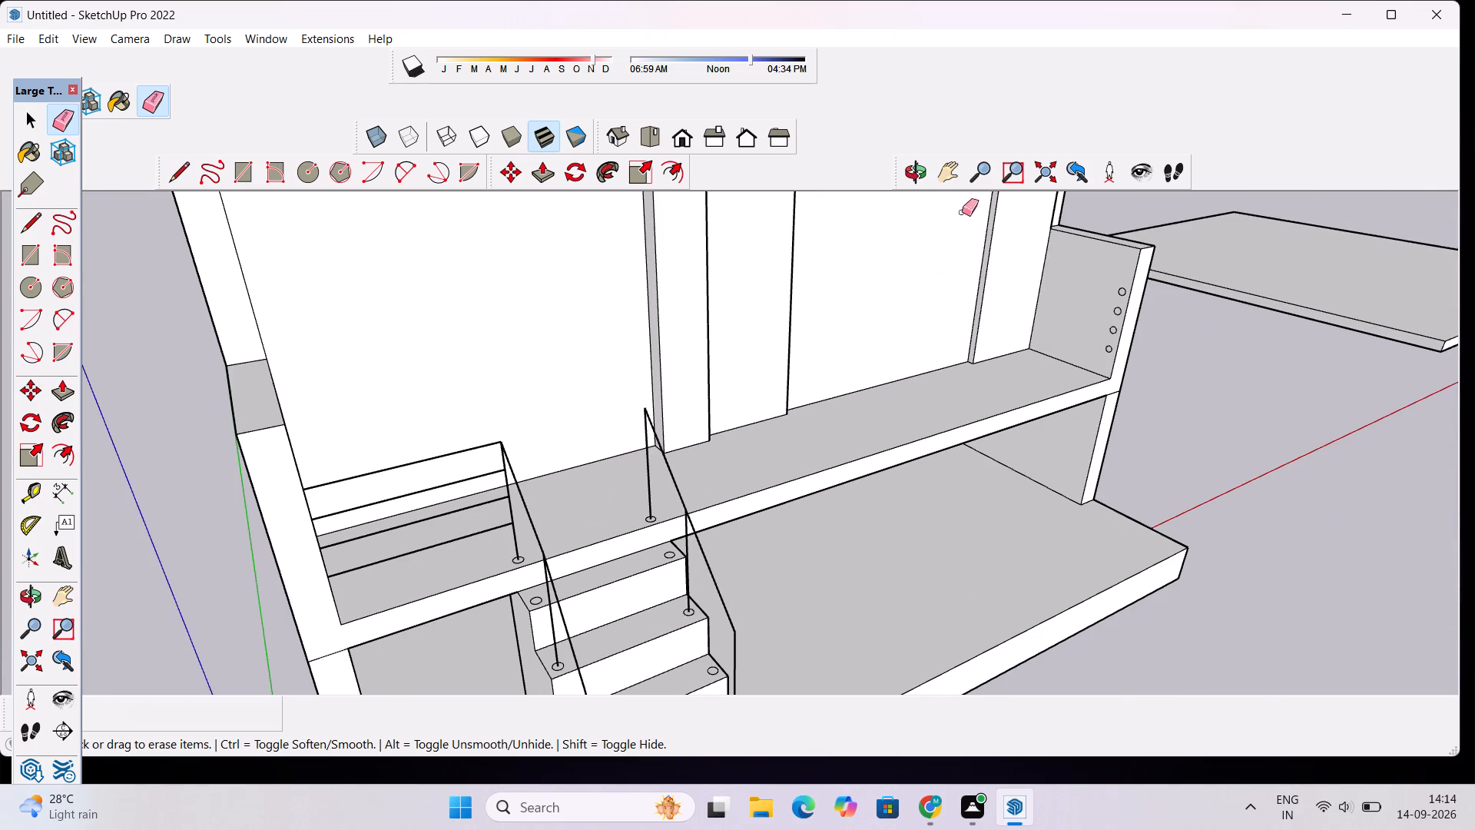
{"action": "scroll", "coordinate": [1056, 380], "scroll_direction": "up", "scroll_amount": 5}
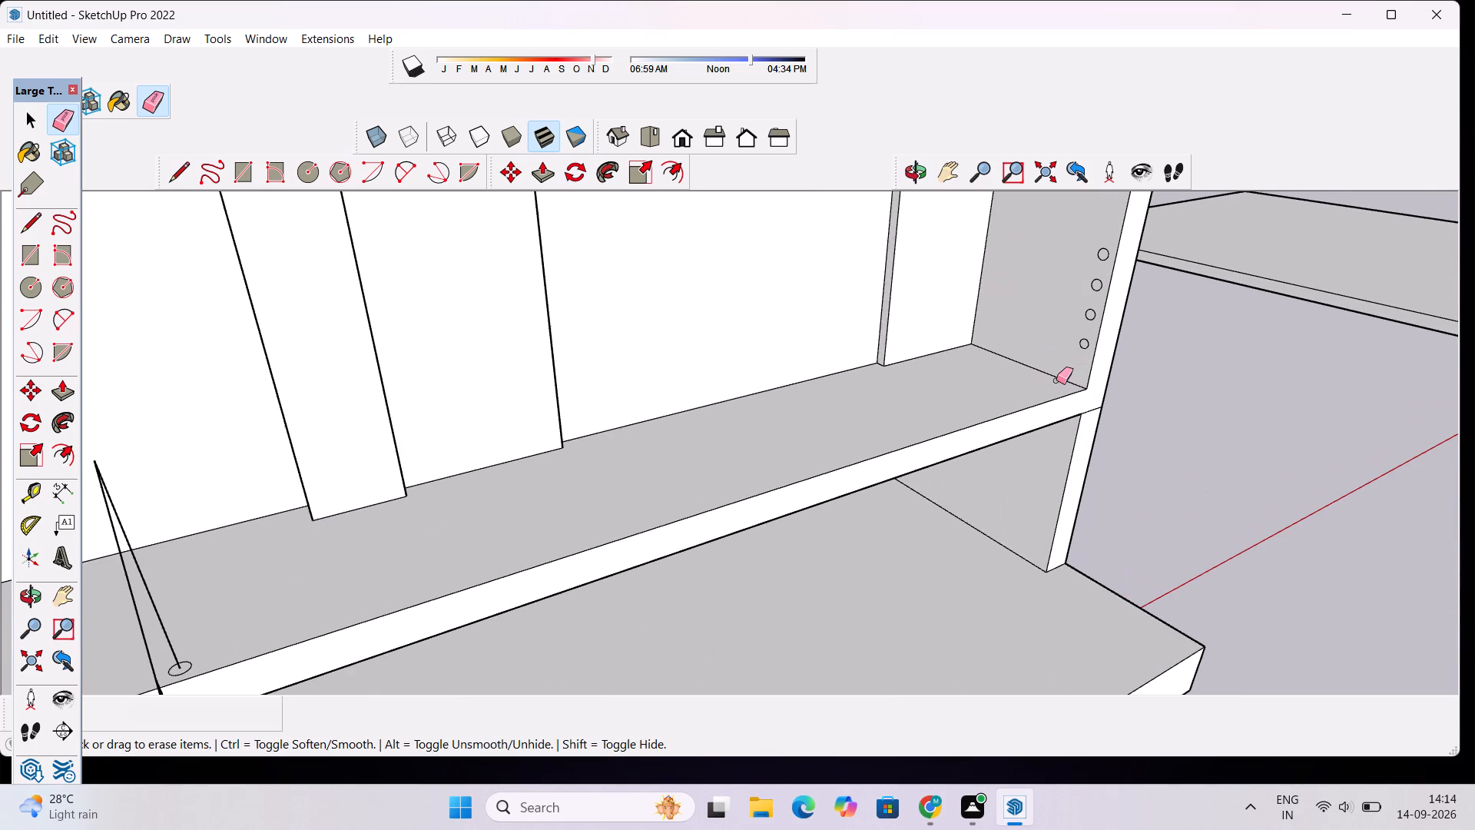
{"action": "scroll", "coordinate": [1056, 380], "scroll_direction": "up", "scroll_amount": 1}
{"action": "key", "text": "l"}
{"action": "scroll", "coordinate": [1089, 367], "scroll_direction": "up", "scroll_amount": 3}
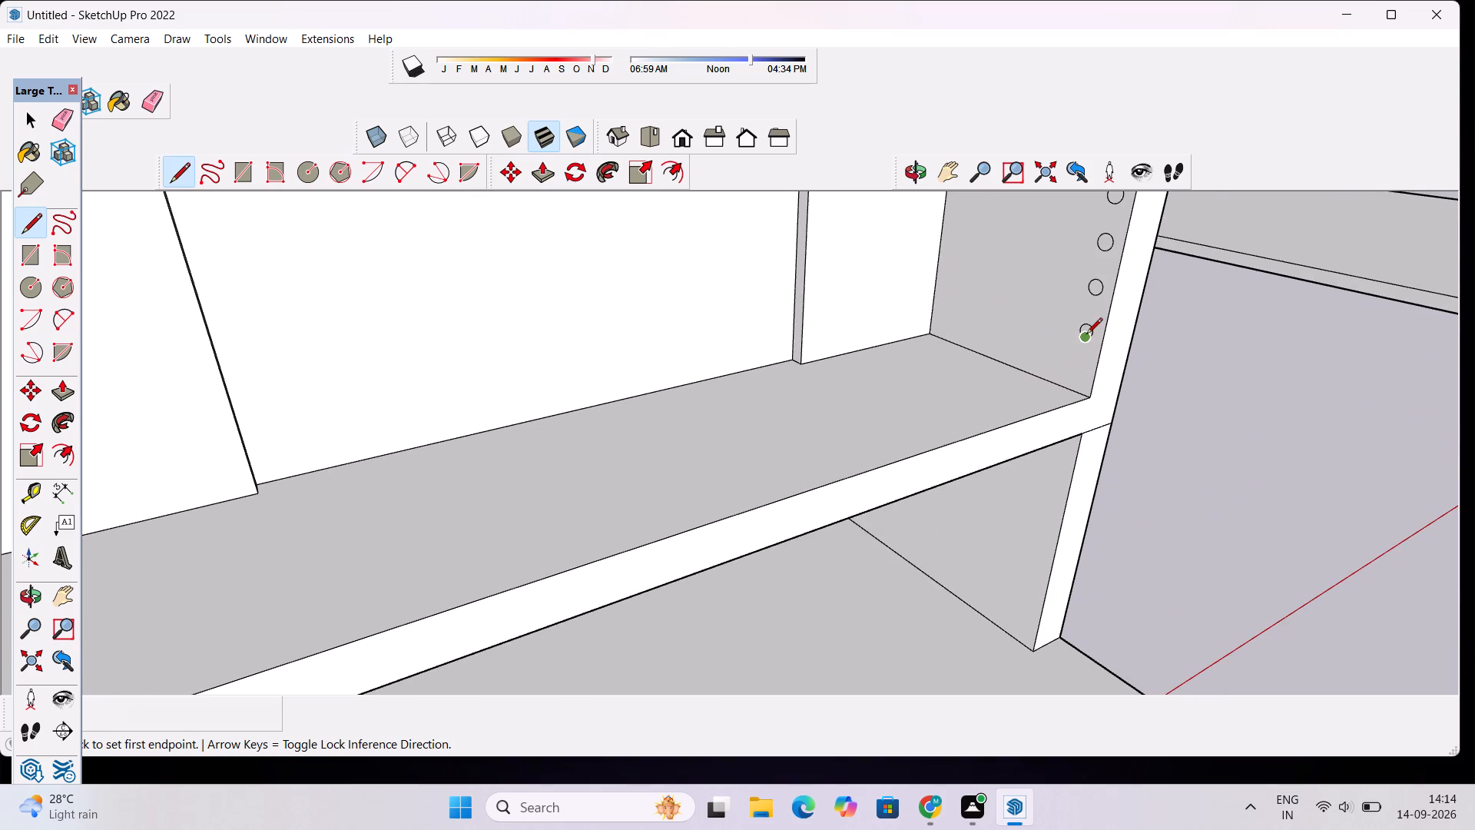
{"action": "scroll", "coordinate": [1086, 335], "scroll_direction": "up", "scroll_amount": 11}
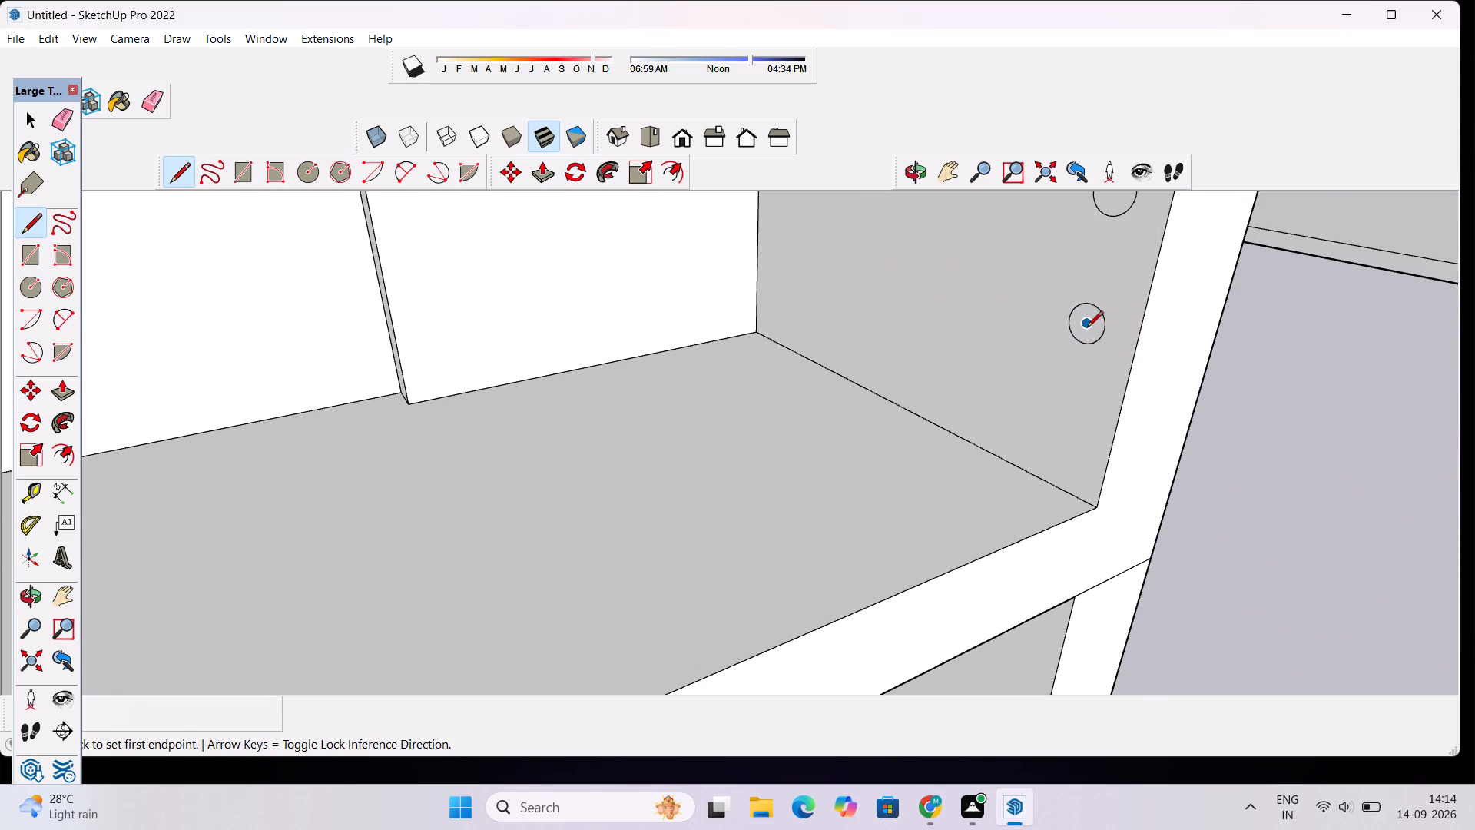
{"action": "left_click", "coordinate": [1087, 328]}
{"action": "scroll", "coordinate": [979, 357], "scroll_direction": "down", "scroll_amount": 20}
{"action": "scroll", "coordinate": [979, 357], "scroll_direction": "down", "scroll_amount": 5}
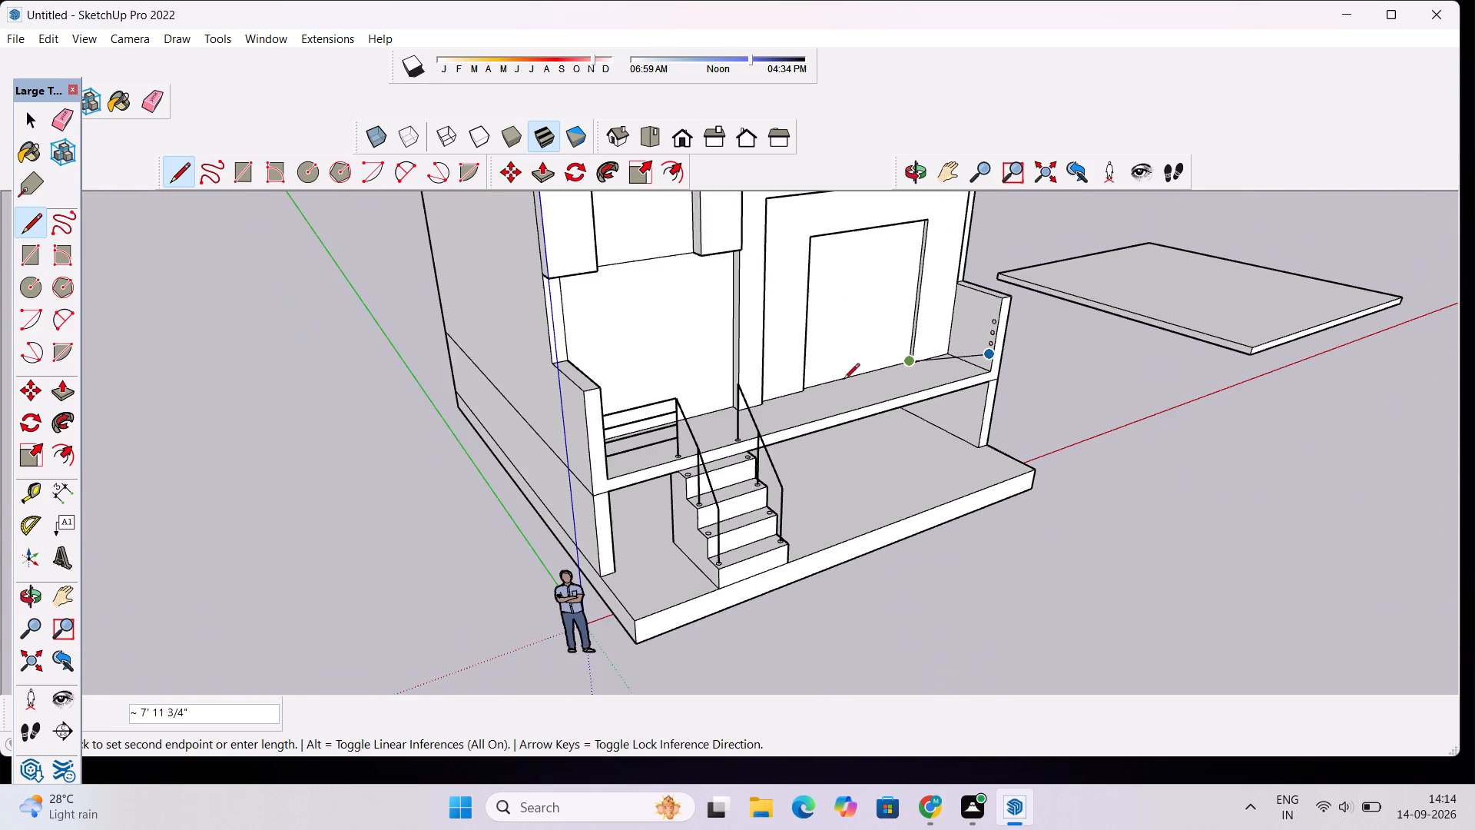
{"action": "scroll", "coordinate": [710, 424], "scroll_direction": "up", "scroll_amount": 15}
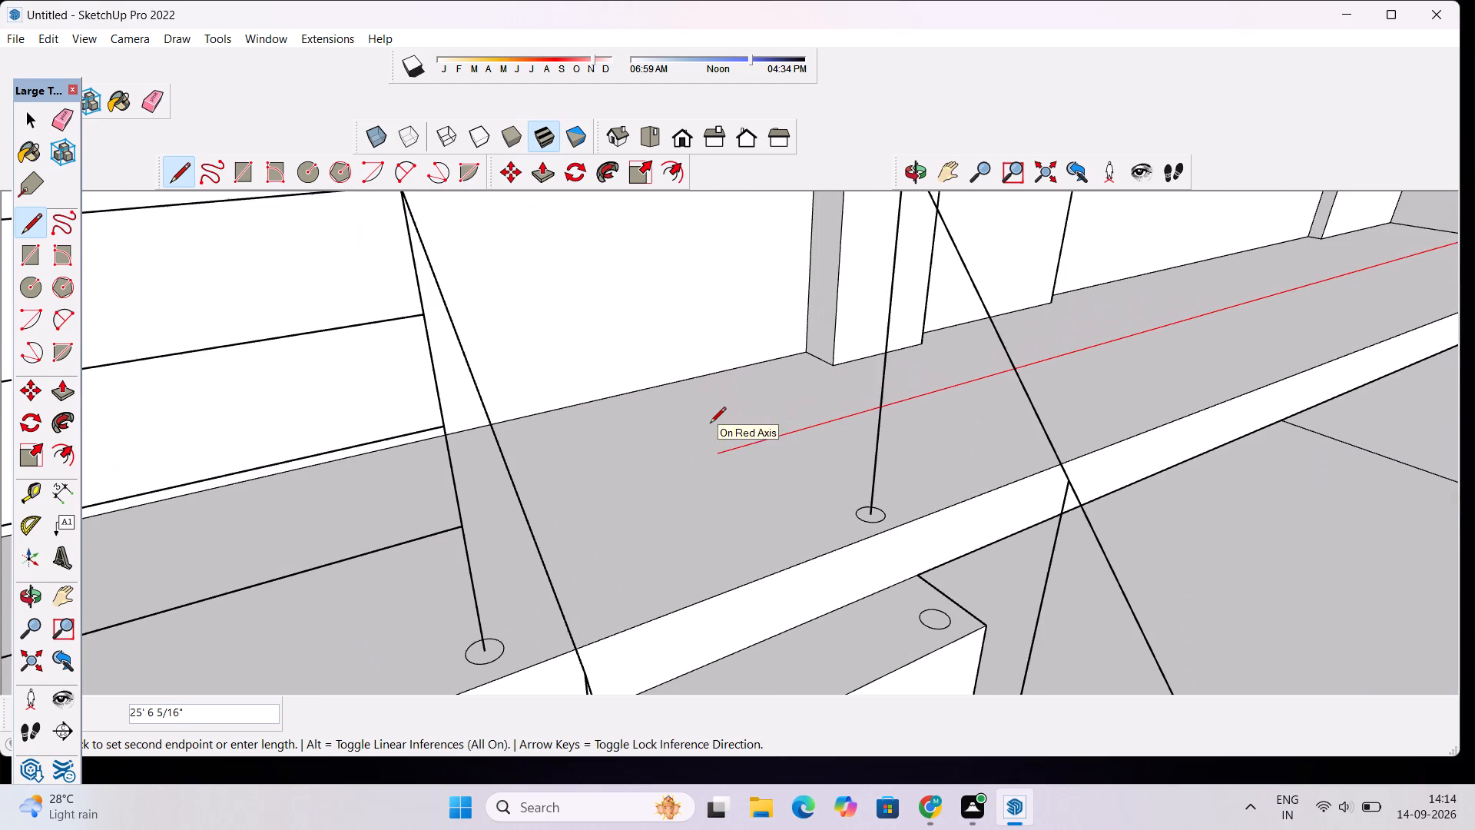
{"action": "left_click", "coordinate": [870, 407]}
{"action": "key", "text": "space"}
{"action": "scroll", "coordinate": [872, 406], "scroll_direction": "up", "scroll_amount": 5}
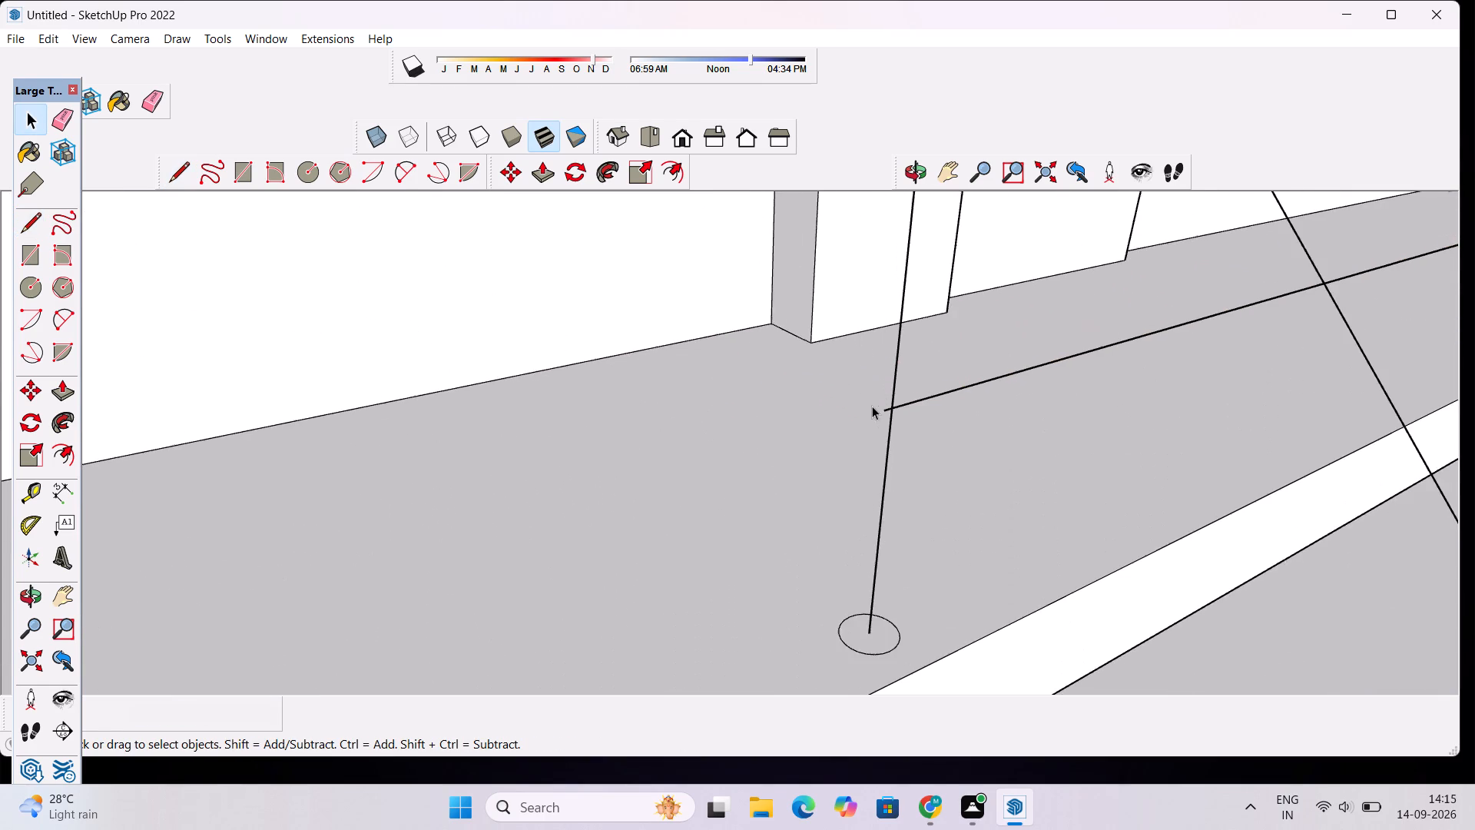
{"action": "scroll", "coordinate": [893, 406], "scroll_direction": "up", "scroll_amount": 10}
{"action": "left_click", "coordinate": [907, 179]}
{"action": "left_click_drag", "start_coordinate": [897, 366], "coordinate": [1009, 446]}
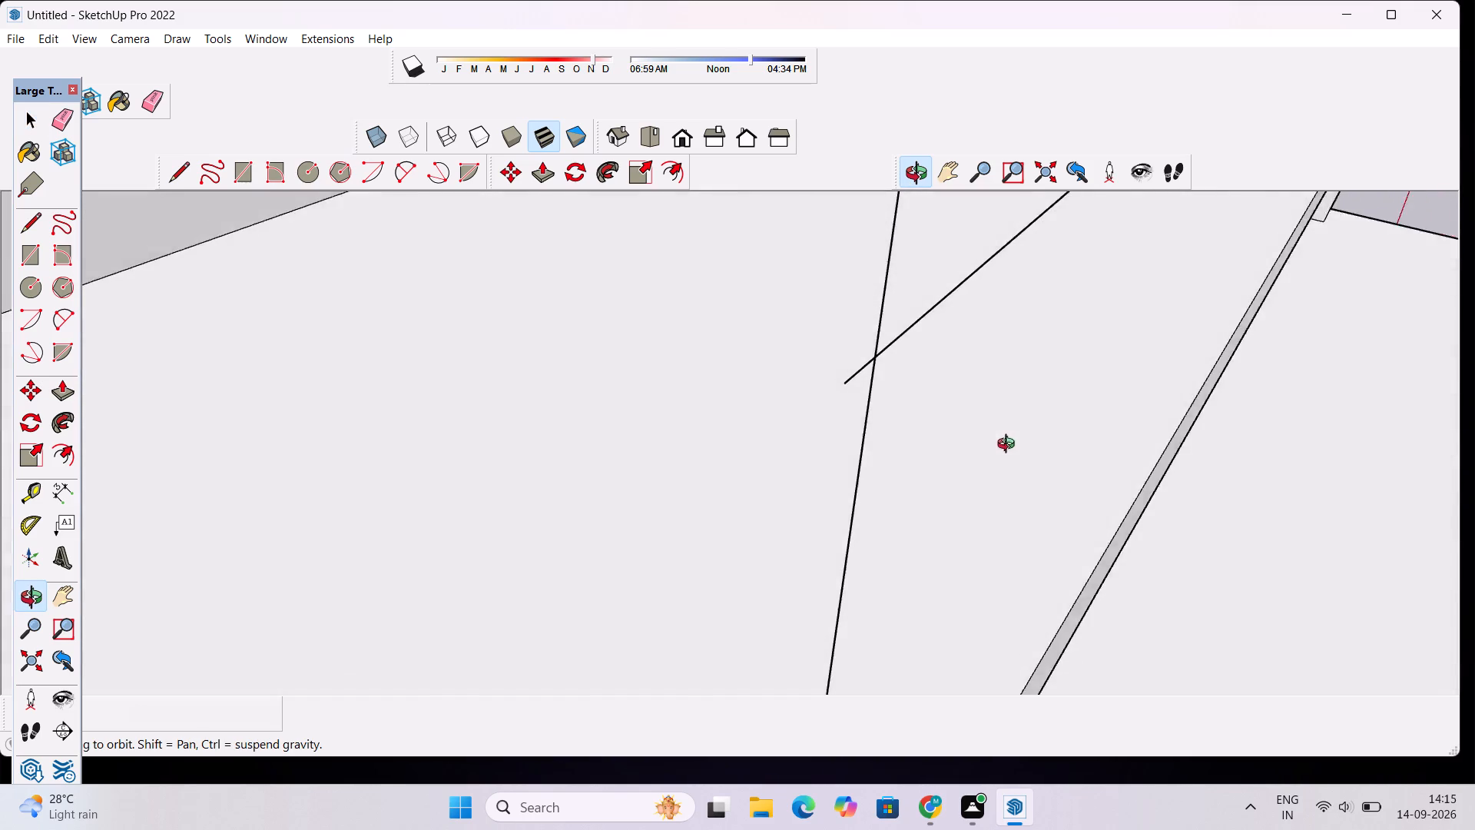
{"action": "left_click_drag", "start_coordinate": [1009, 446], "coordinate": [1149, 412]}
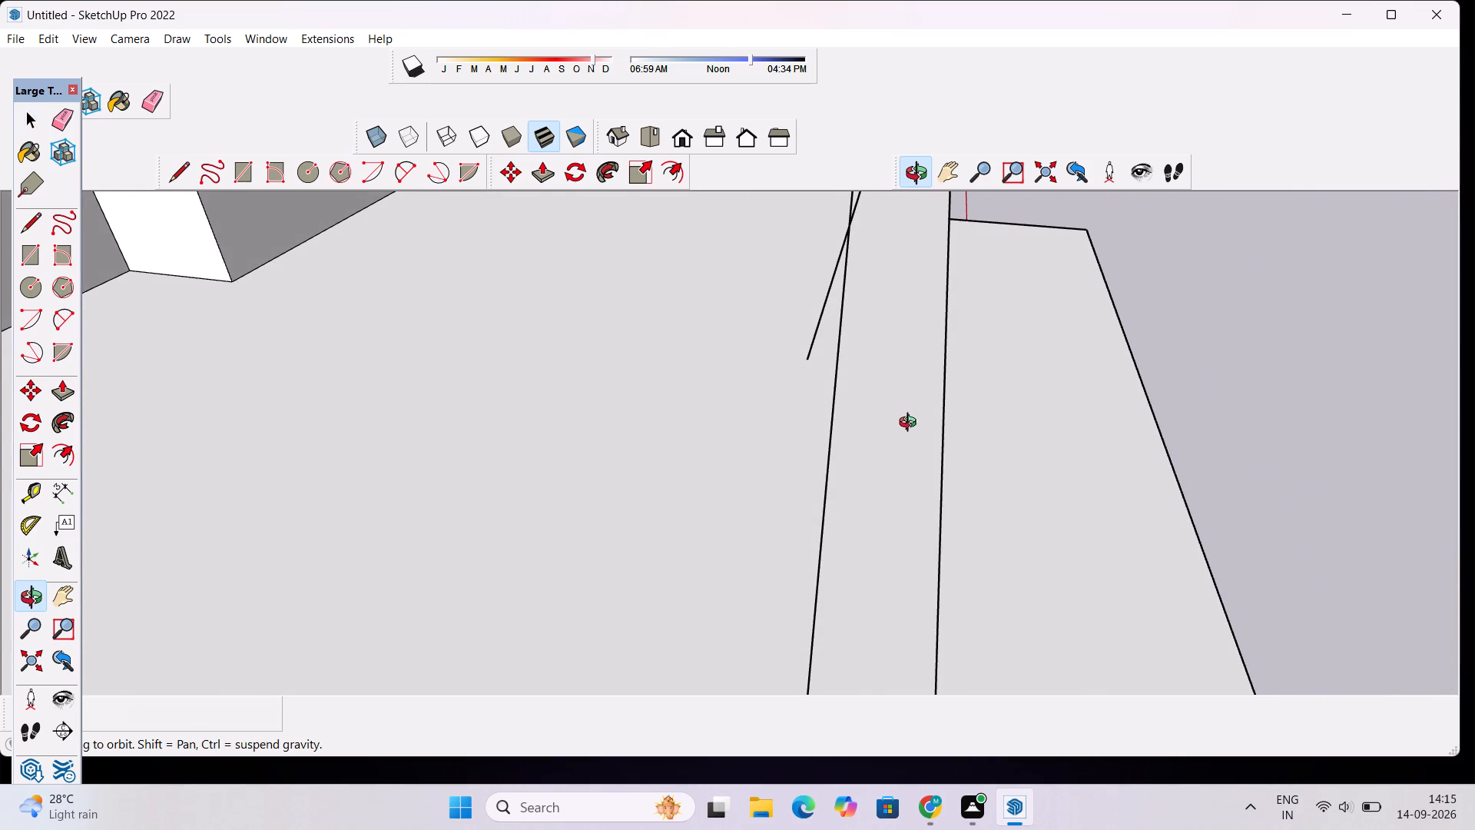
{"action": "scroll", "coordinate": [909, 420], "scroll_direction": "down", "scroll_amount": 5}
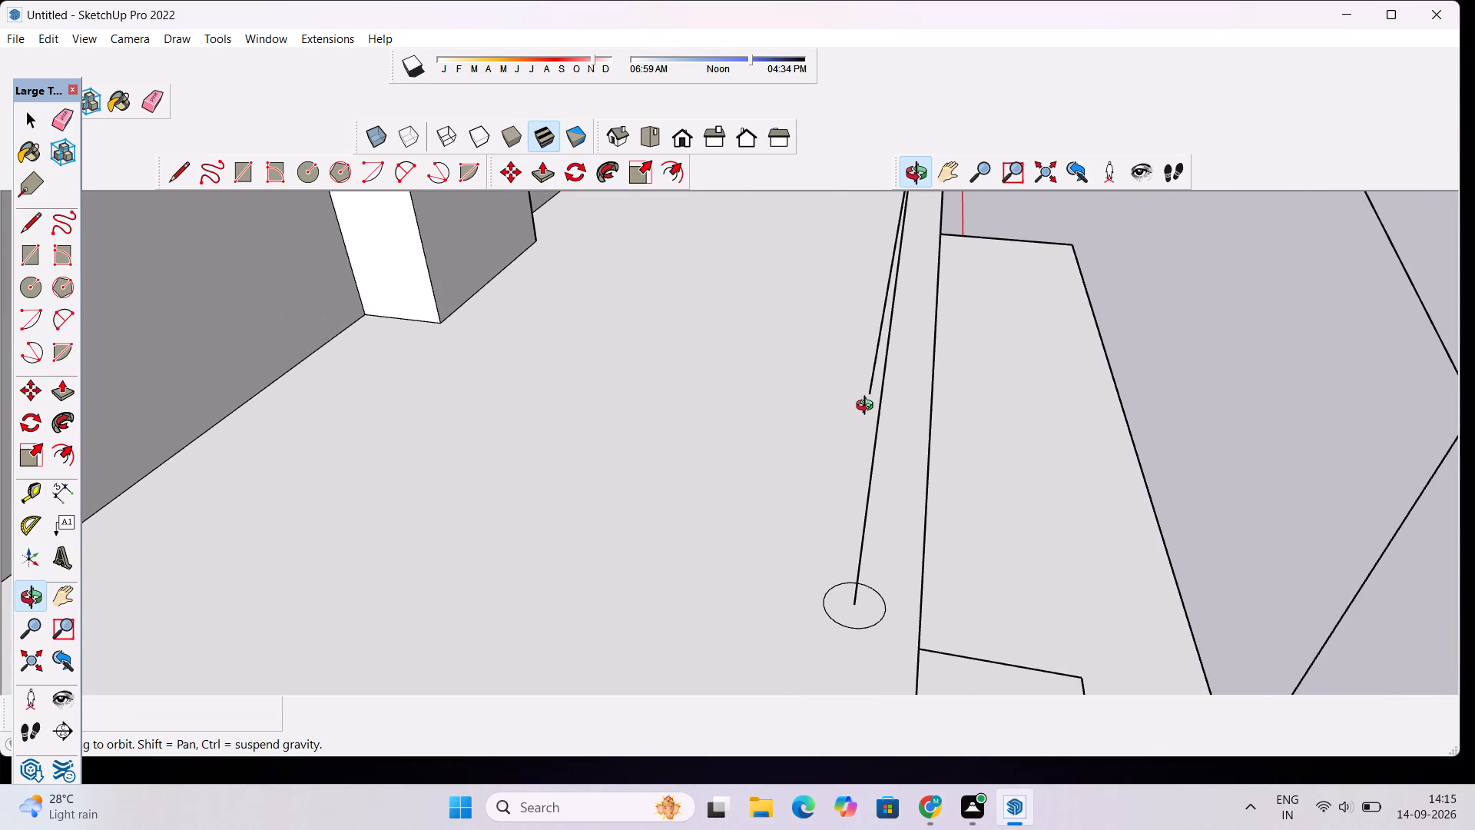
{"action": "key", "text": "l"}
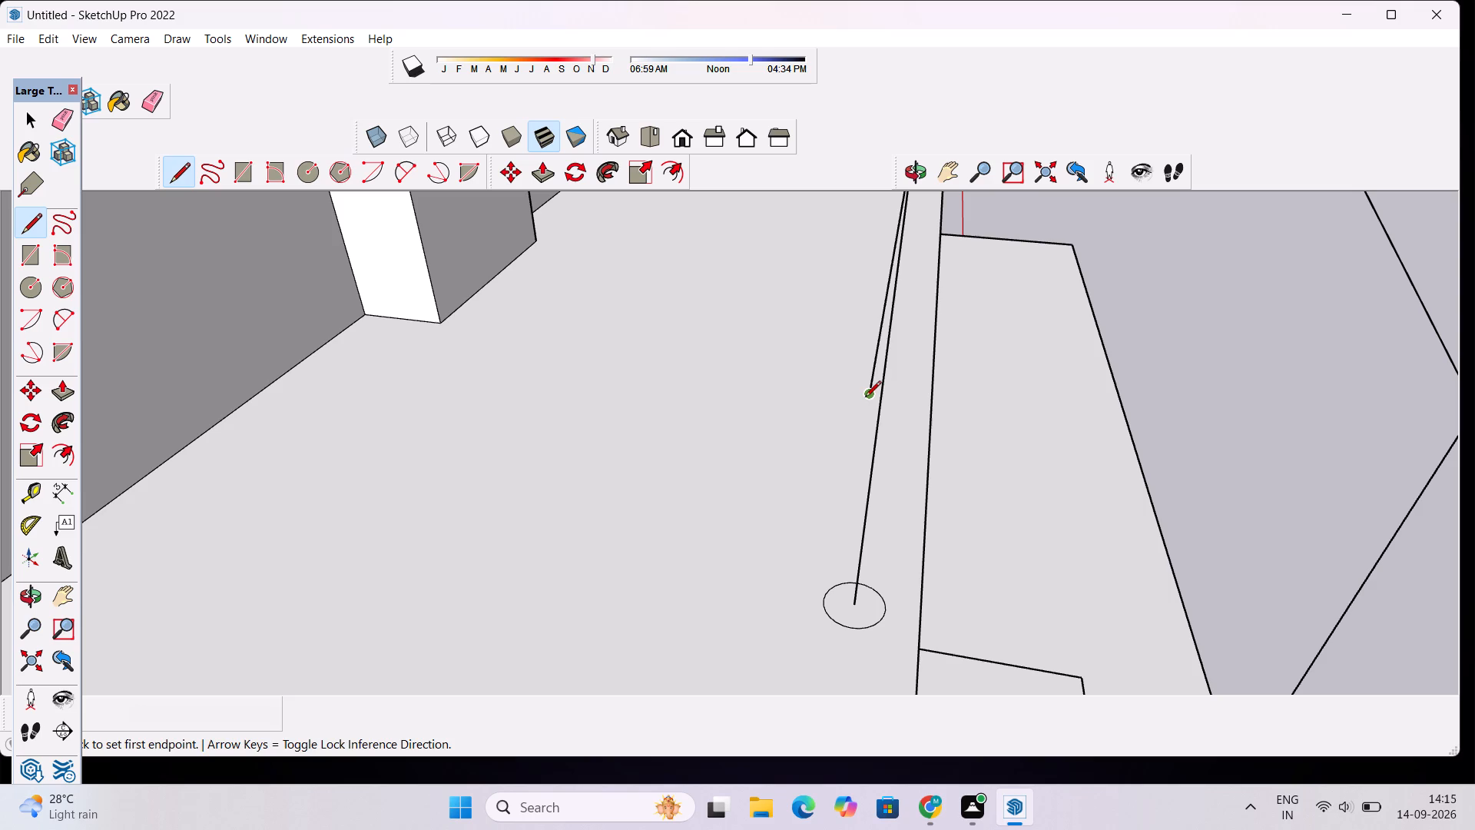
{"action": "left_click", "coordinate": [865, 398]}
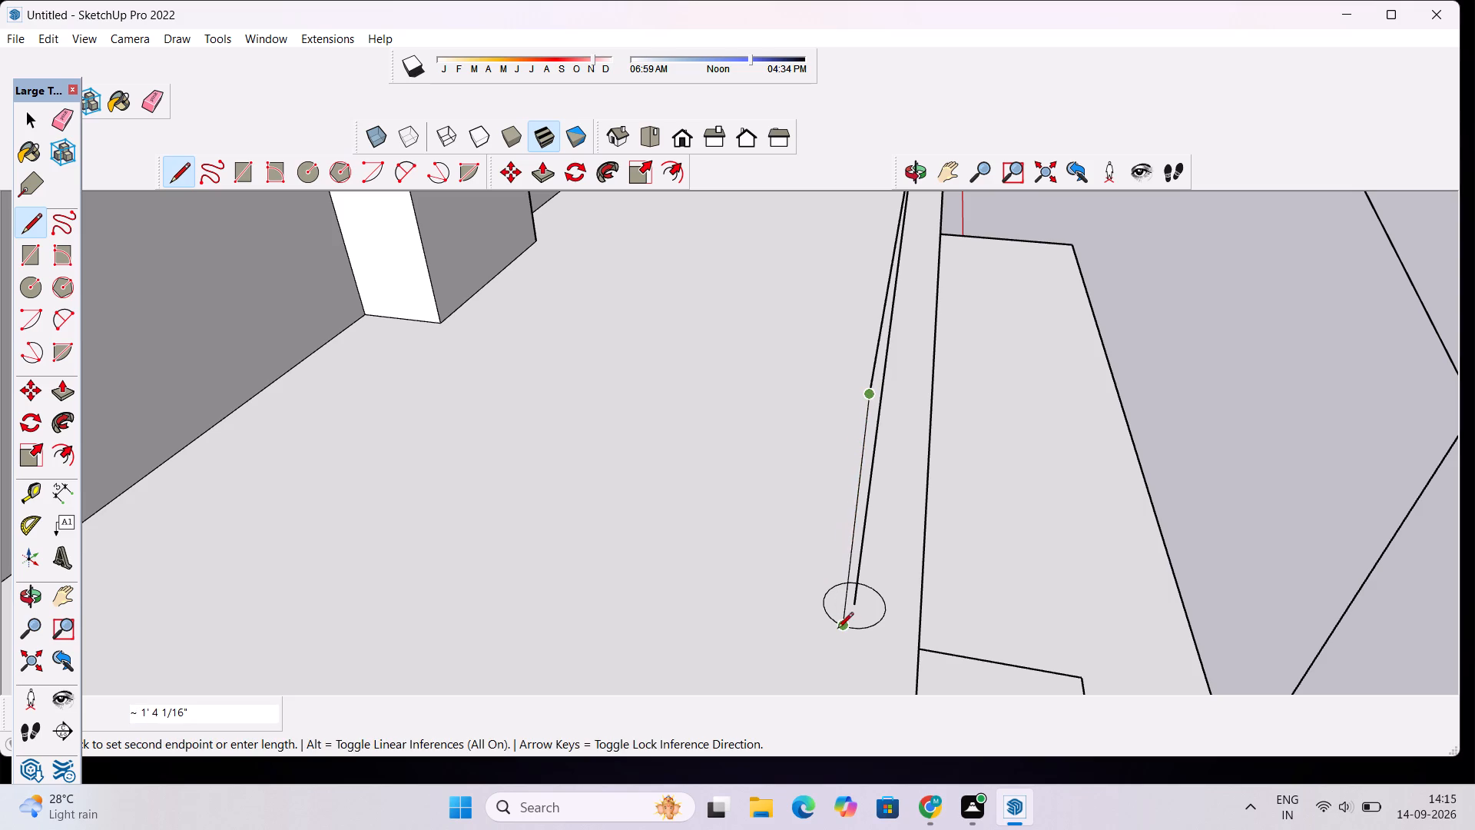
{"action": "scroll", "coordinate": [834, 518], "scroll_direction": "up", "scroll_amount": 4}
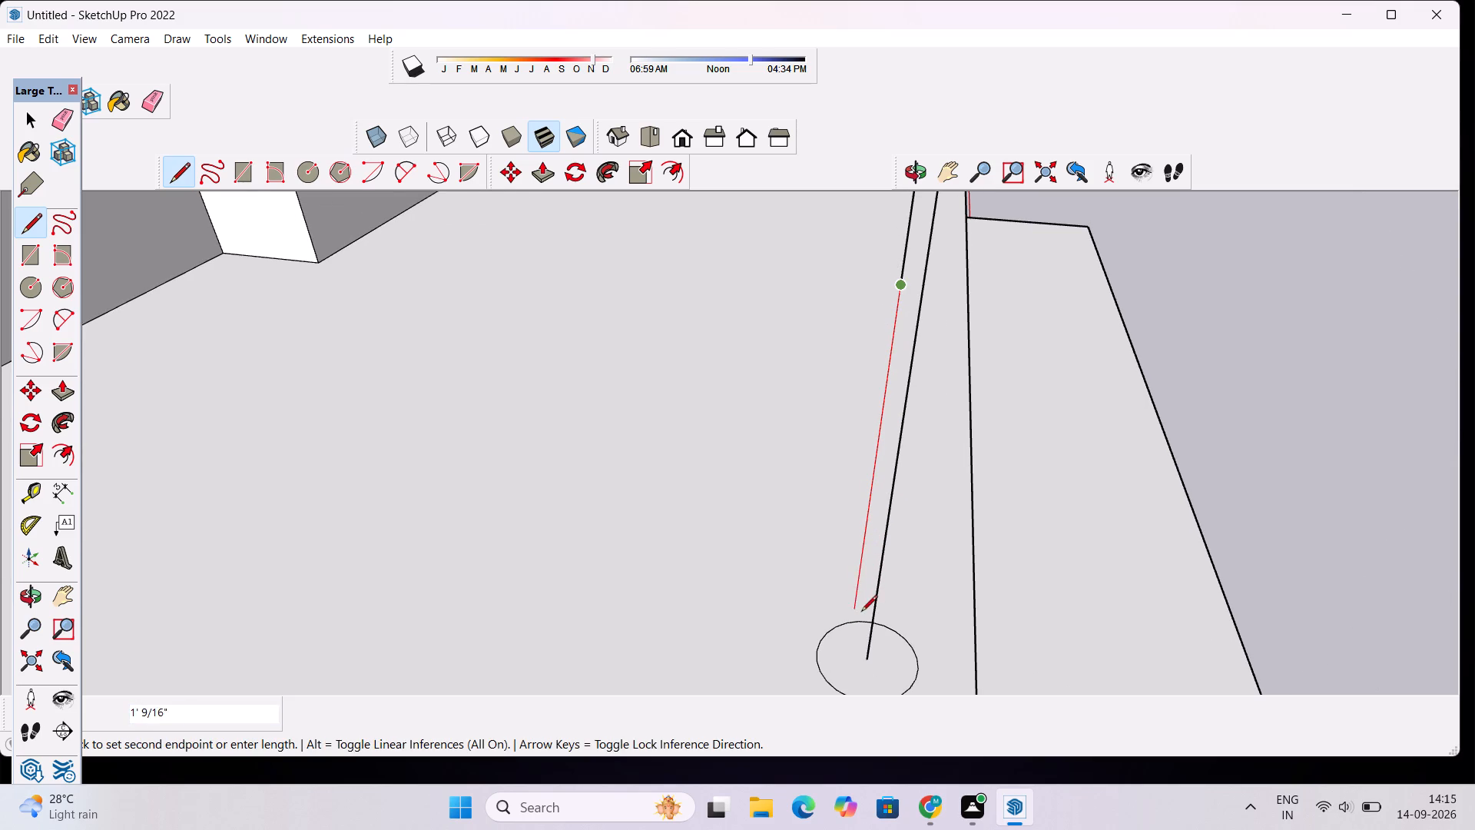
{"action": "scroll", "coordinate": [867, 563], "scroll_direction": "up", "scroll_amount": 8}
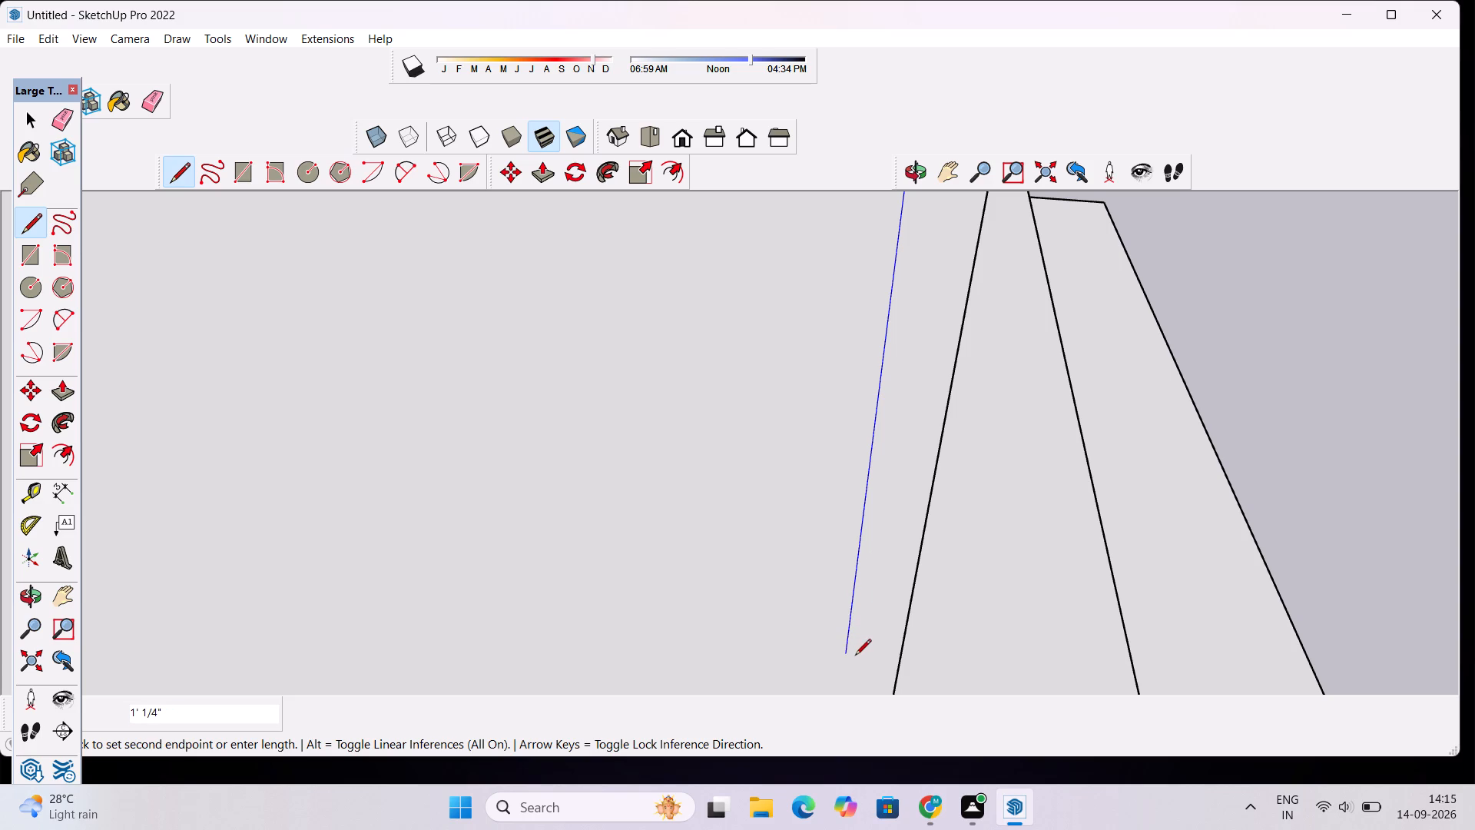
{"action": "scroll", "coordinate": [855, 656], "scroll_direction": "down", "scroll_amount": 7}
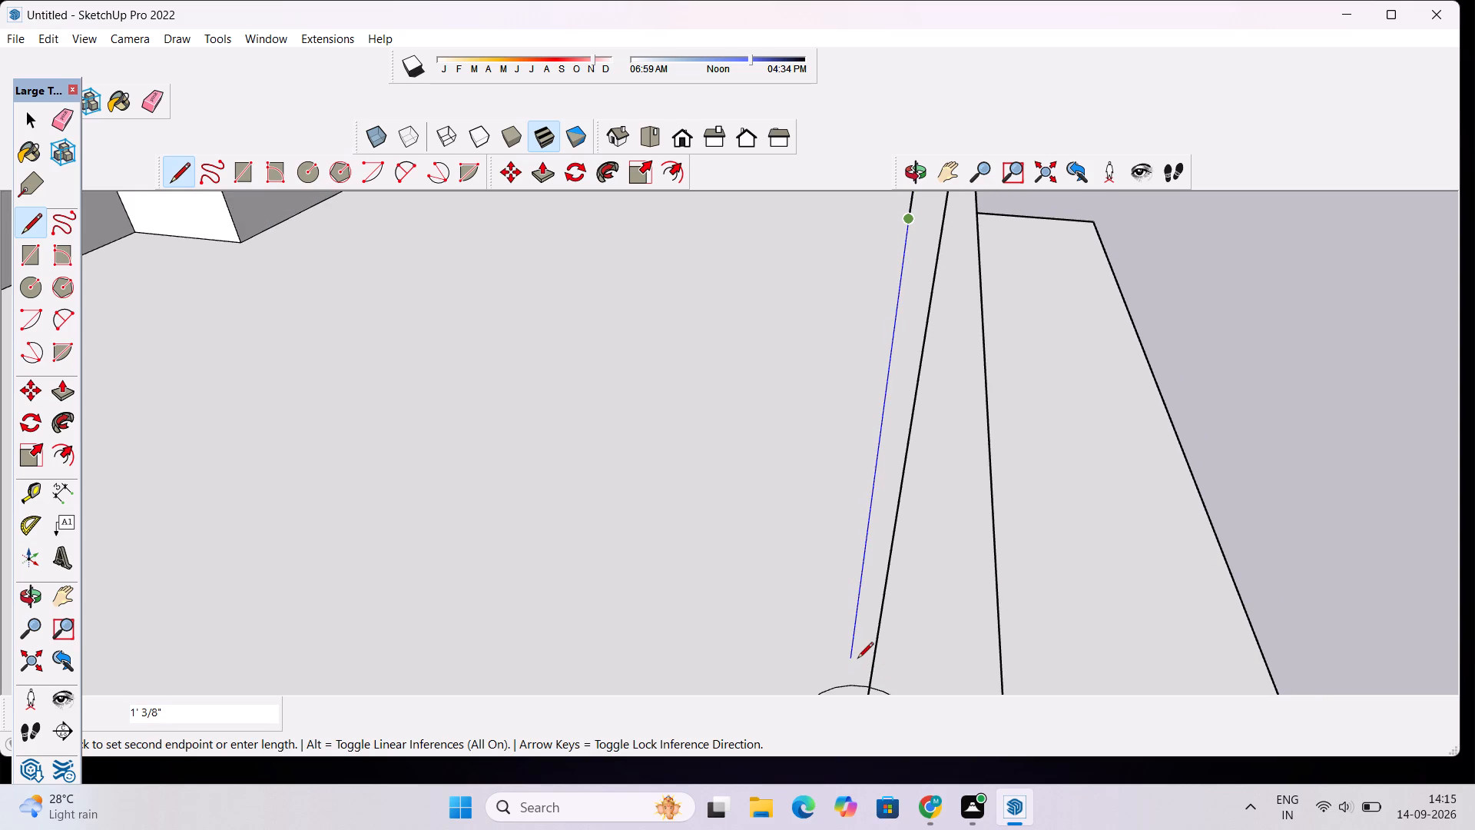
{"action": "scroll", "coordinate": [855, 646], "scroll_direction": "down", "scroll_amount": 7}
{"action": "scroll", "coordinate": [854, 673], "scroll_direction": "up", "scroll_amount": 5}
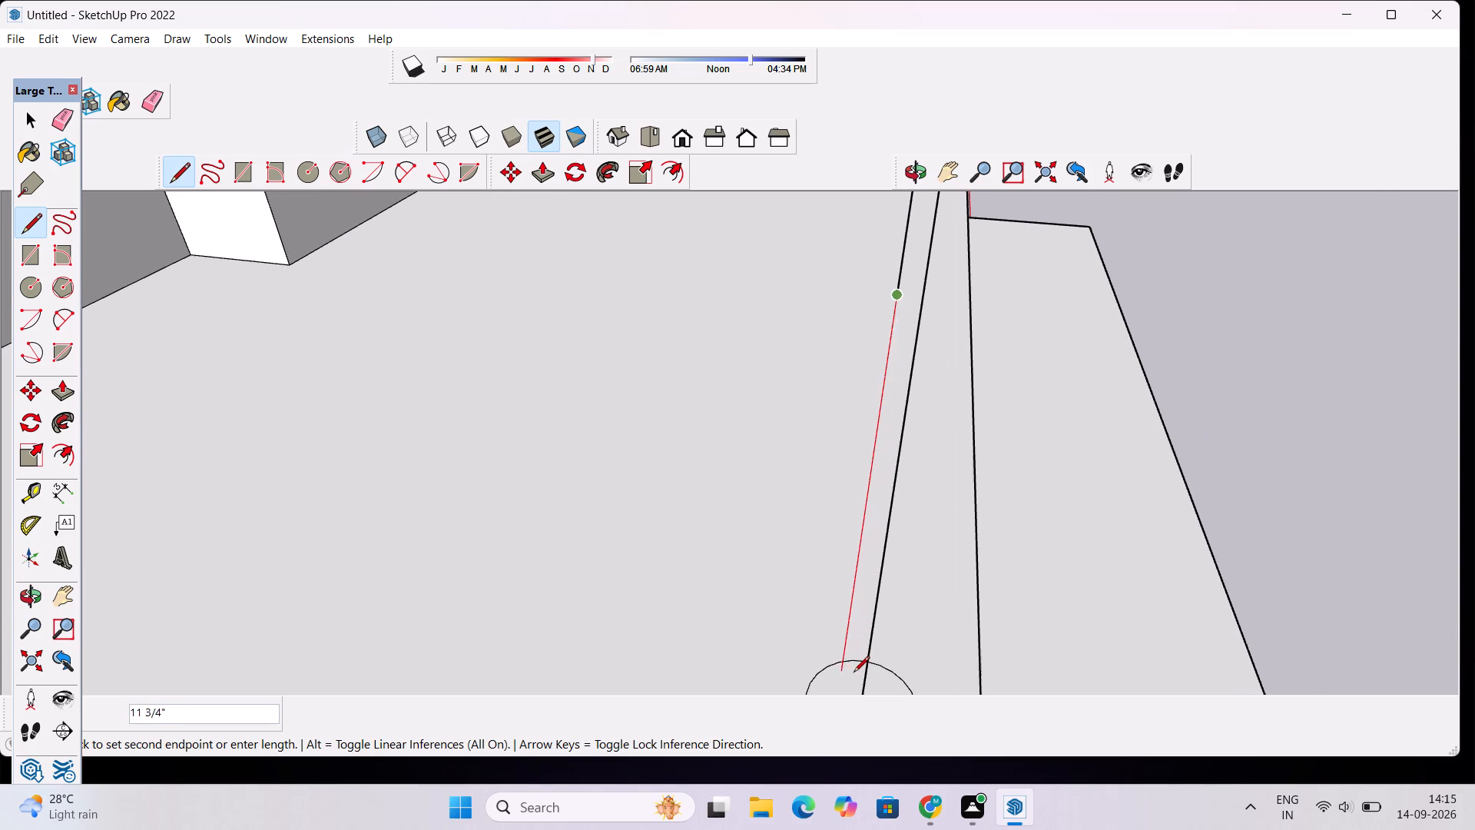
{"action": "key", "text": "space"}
Examine the slab railing lines and the whole building from the front, from both high and low angles.
{"action": "scroll", "coordinate": [878, 516], "scroll_direction": "down", "scroll_amount": 15}
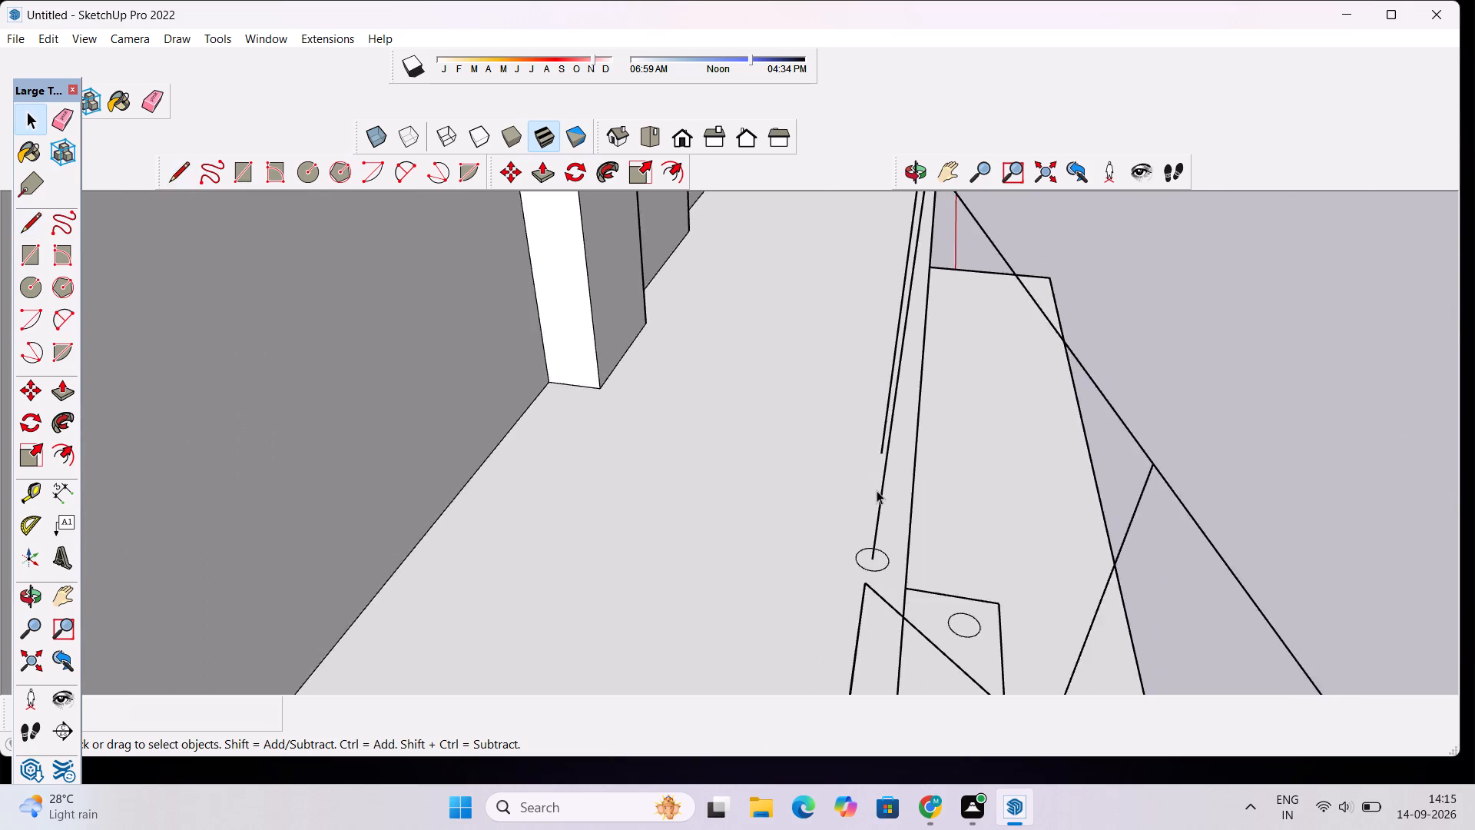
{"action": "scroll", "coordinate": [877, 490], "scroll_direction": "down", "scroll_amount": 15}
{"action": "left_click", "coordinate": [919, 169]}
{"action": "left_click_drag", "start_coordinate": [910, 358], "coordinate": [584, 297]}
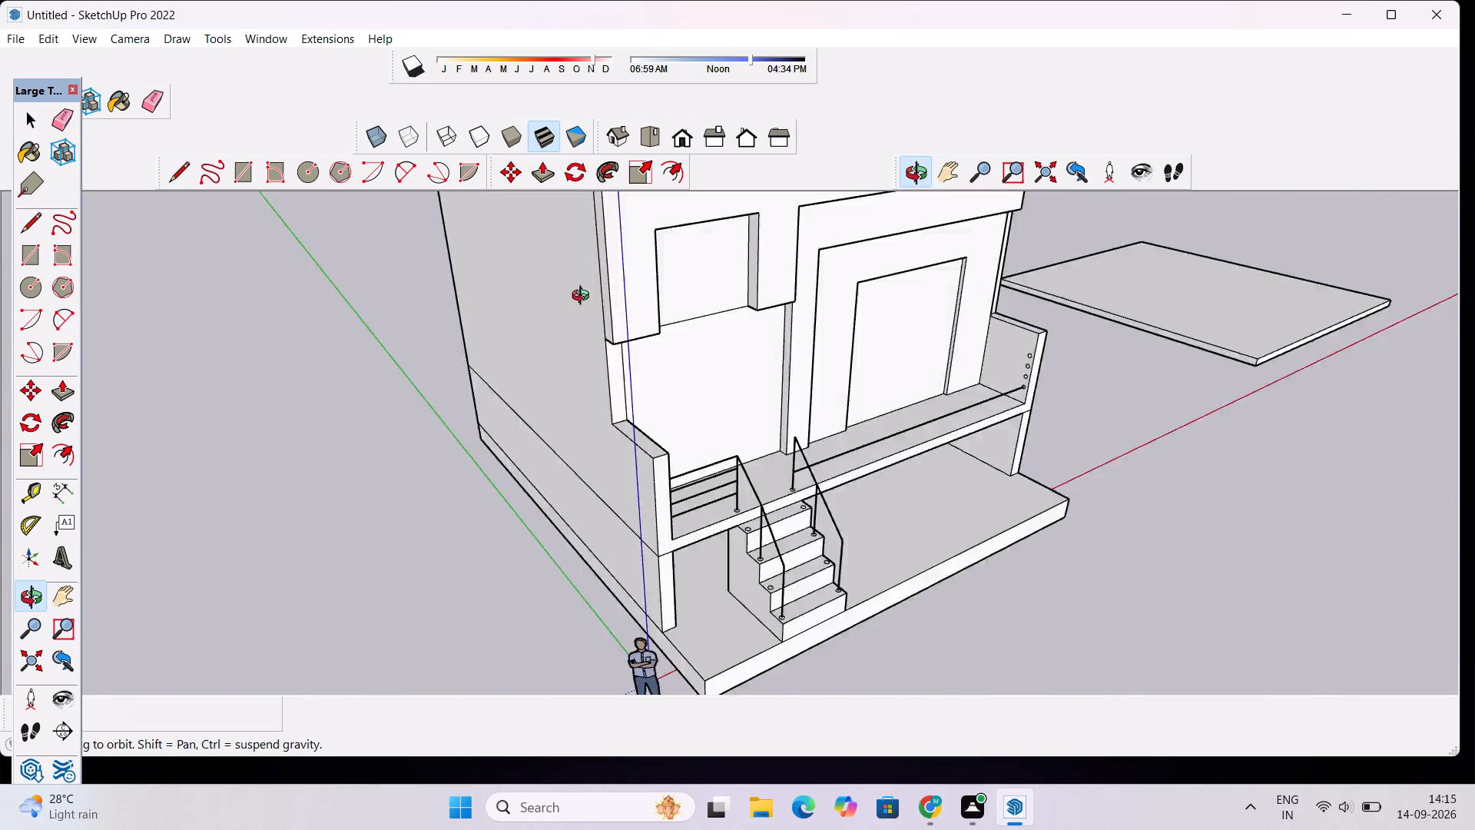
{"action": "left_click_drag", "start_coordinate": [584, 297], "coordinate": [570, 296]}
{"action": "scroll", "coordinate": [569, 296], "scroll_direction": "down", "scroll_amount": 10}
{"action": "left_click_drag", "start_coordinate": [671, 470], "coordinate": [714, 309]}
{"action": "scroll", "coordinate": [724, 310], "scroll_direction": "down", "scroll_amount": 7}
{"action": "left_click_drag", "start_coordinate": [860, 331], "coordinate": [683, 347]}
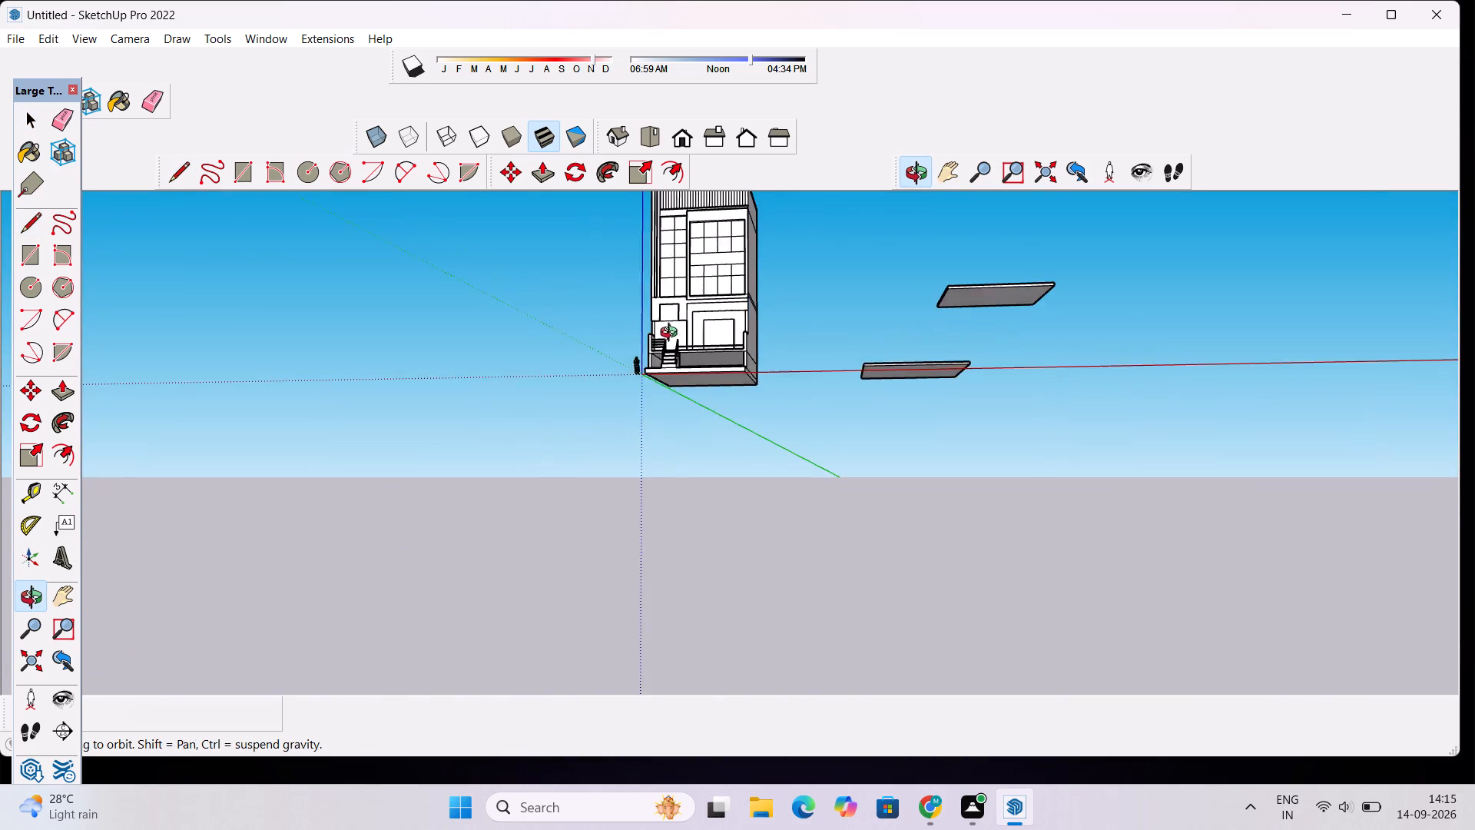
{"action": "scroll", "coordinate": [671, 332], "scroll_direction": "down", "scroll_amount": 5}
{"action": "scroll", "coordinate": [686, 272], "scroll_direction": "up", "scroll_amount": 3}
{"action": "left_click_drag", "start_coordinate": [688, 258], "coordinate": [710, 459]}
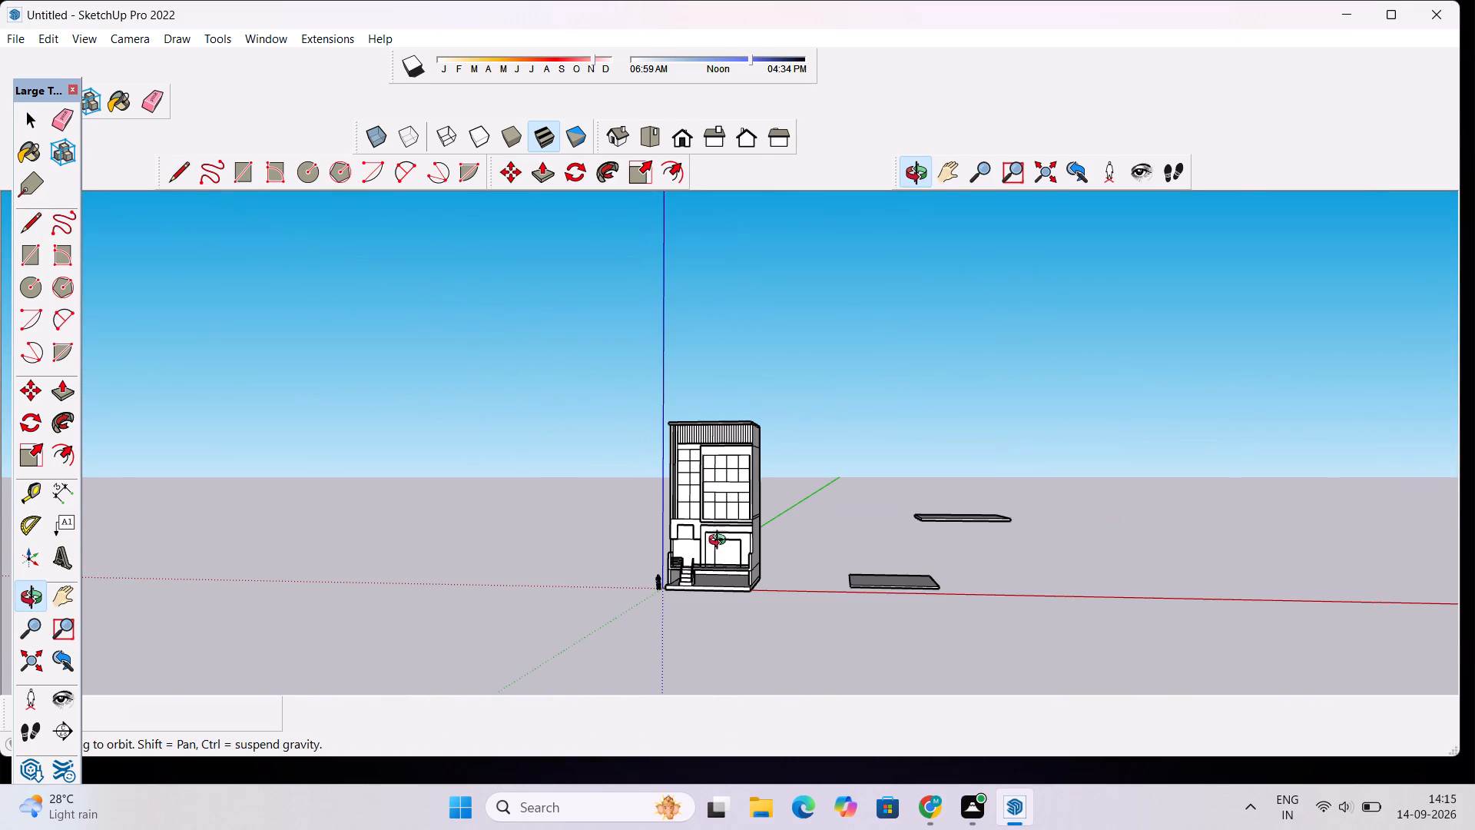
{"action": "left_click_drag", "start_coordinate": [728, 573], "coordinate": [747, 430]}
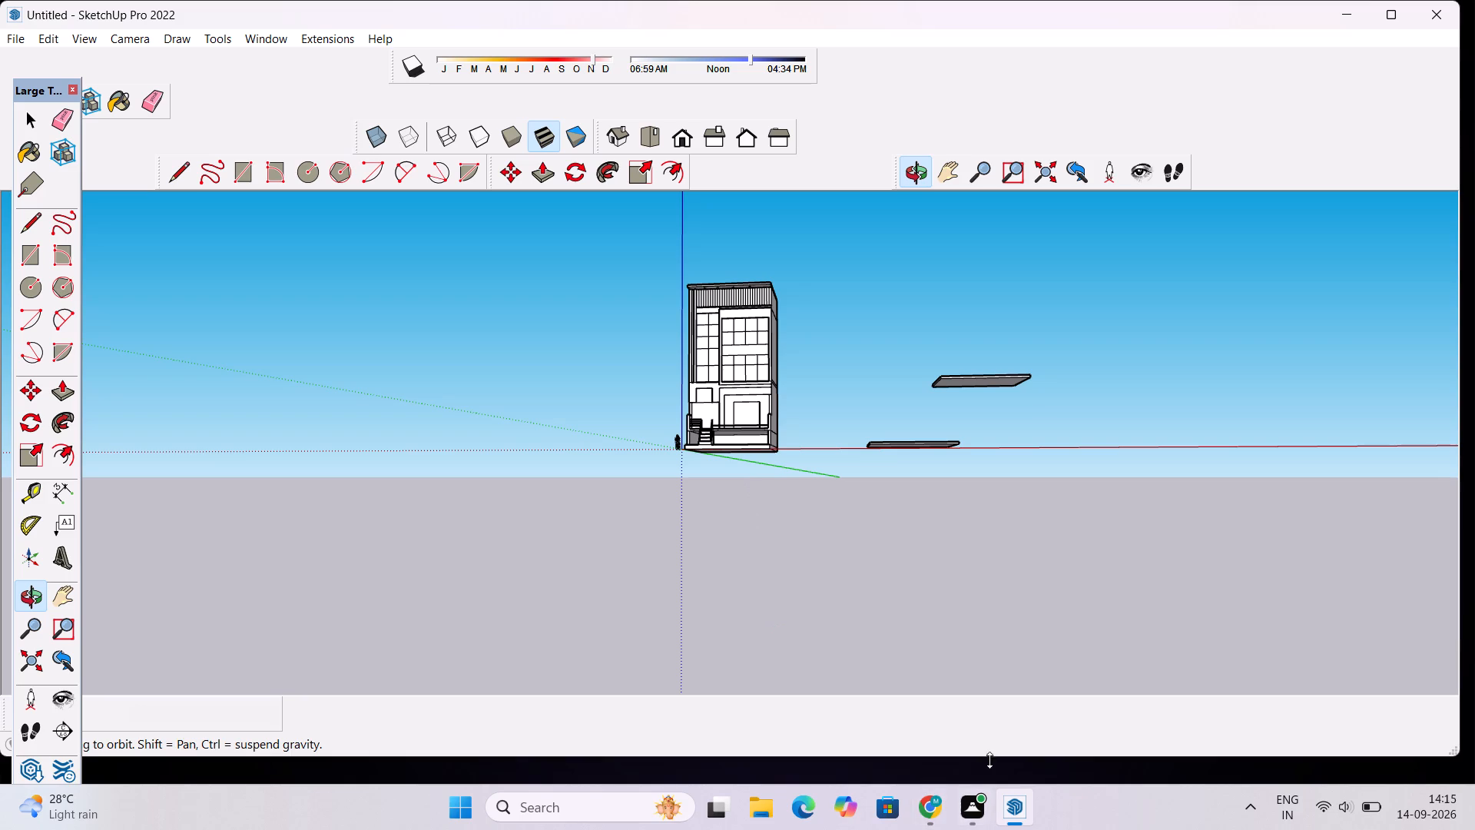
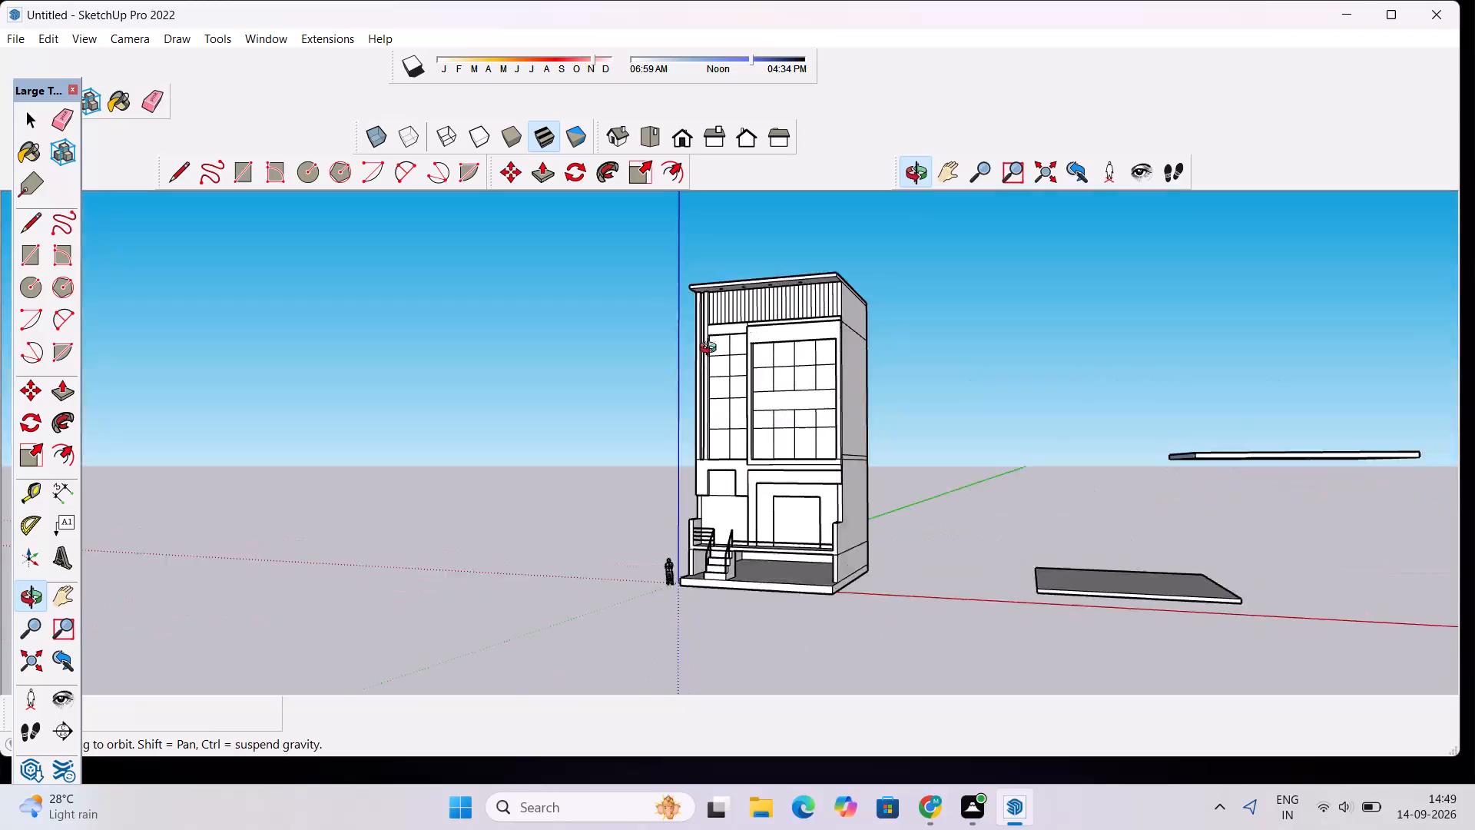
Examine where the long slab railing line ends near the staircase's vertical and base circle, from above and from low angles.
{"action": "scroll", "coordinate": [701, 276], "scroll_direction": "up", "scroll_amount": 6}
{"action": "scroll", "coordinate": [694, 217], "scroll_direction": "down", "scroll_amount": 6}
{"action": "left_click_drag", "start_coordinate": [728, 361], "coordinate": [824, 588]}
{"action": "scroll", "coordinate": [728, 561], "scroll_direction": "up", "scroll_amount": 11}
{"action": "left_click_drag", "start_coordinate": [751, 506], "coordinate": [764, 627]}
{"action": "scroll", "coordinate": [774, 539], "scroll_direction": "up", "scroll_amount": 6}
{"action": "left_click_drag", "start_coordinate": [704, 505], "coordinate": [978, 514]}
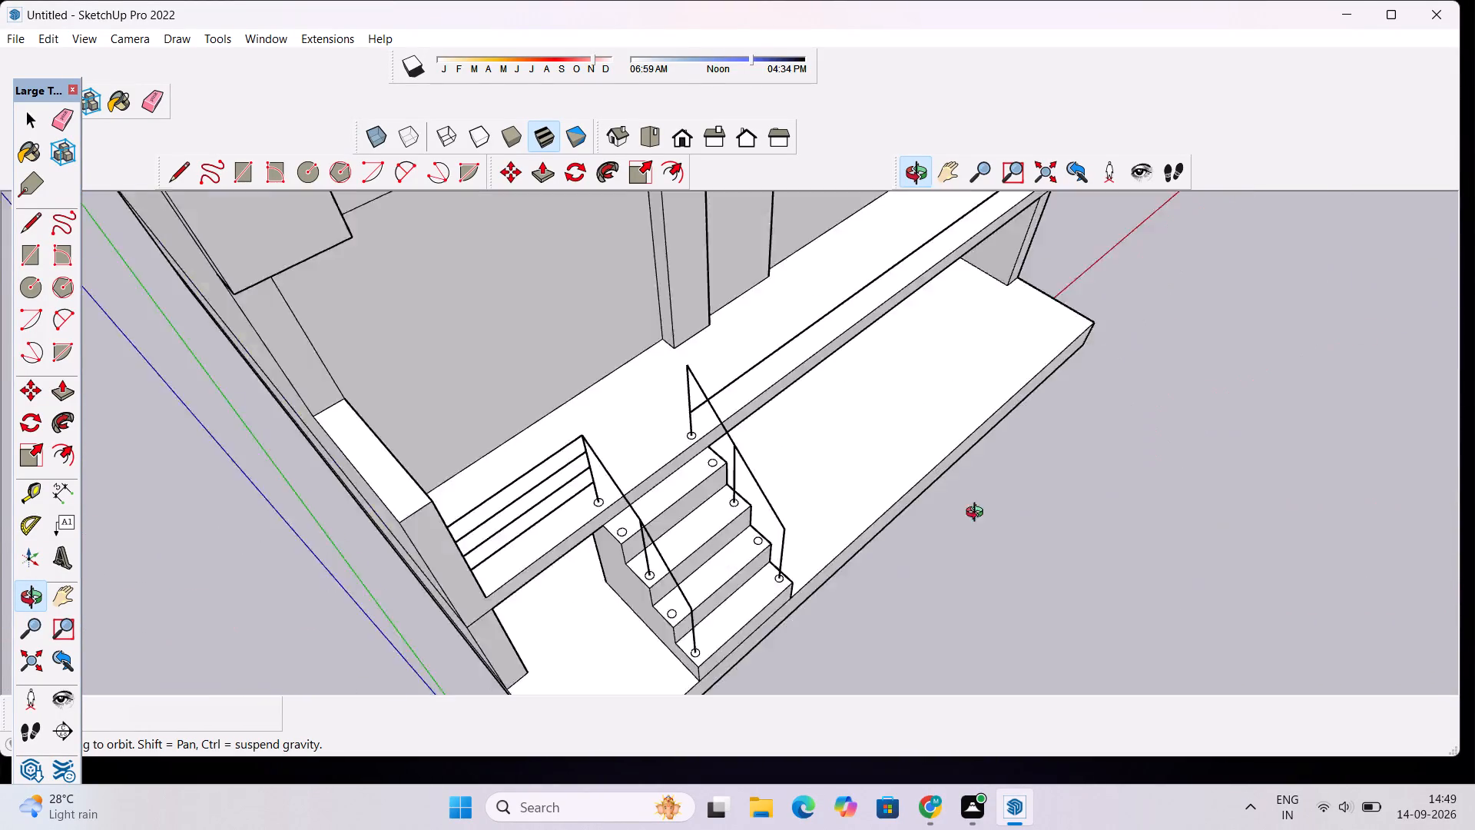
{"action": "left_click_drag", "start_coordinate": [978, 514], "coordinate": [1102, 387]}
{"action": "scroll", "coordinate": [603, 466], "scroll_direction": "up", "scroll_amount": 5}
{"action": "scroll", "coordinate": [916, 402], "scroll_direction": "up", "scroll_amount": 4}
{"action": "scroll", "coordinate": [728, 425], "scroll_direction": "down", "scroll_amount": 3}
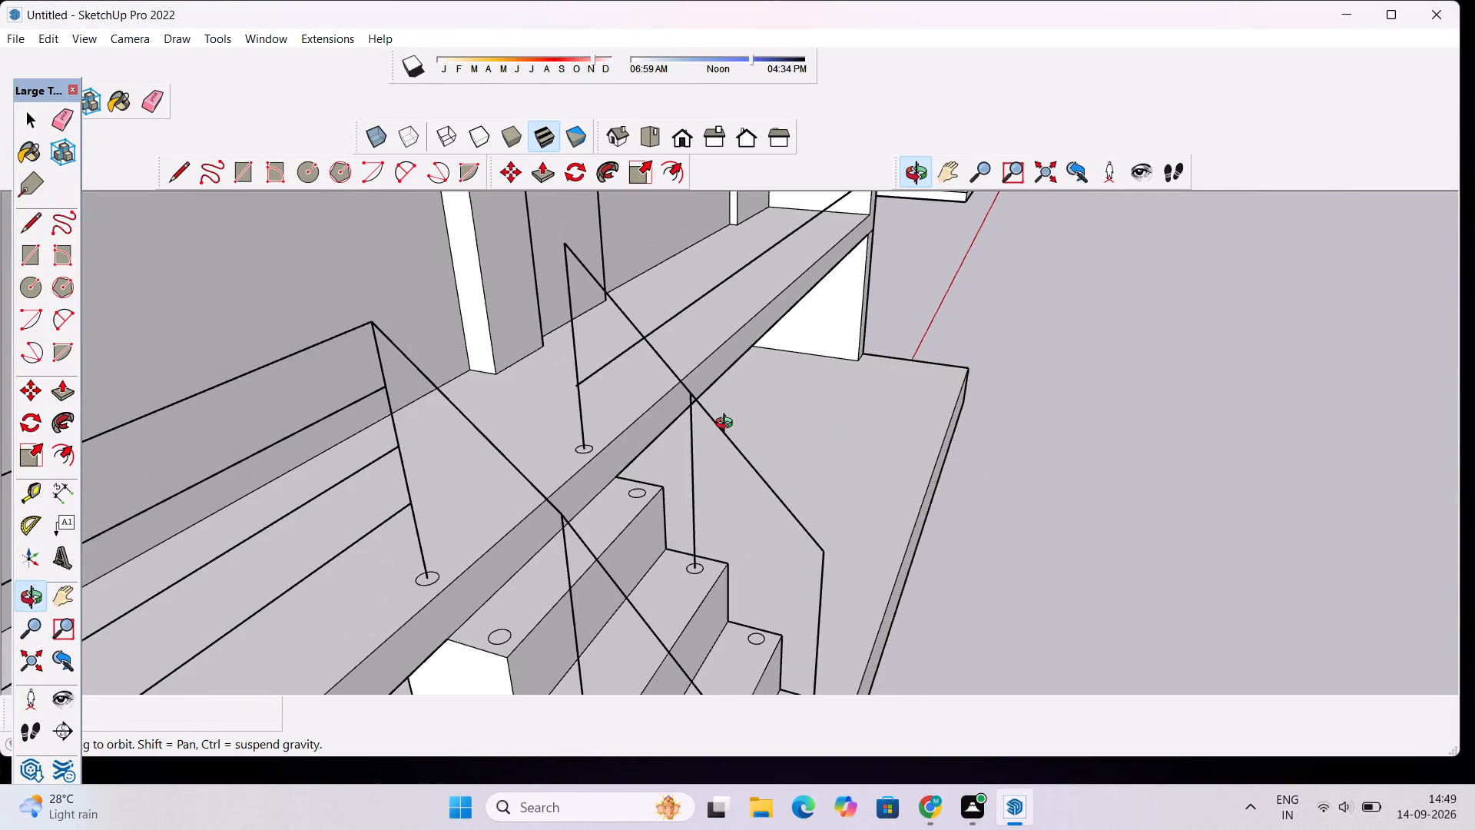
{"action": "left_click_drag", "start_coordinate": [810, 516], "coordinate": [592, 467]}
{"action": "scroll", "coordinate": [575, 393], "scroll_direction": "up", "scroll_amount": 5}
{"action": "left_click_drag", "start_coordinate": [575, 393], "coordinate": [586, 482], "text": "shift"}
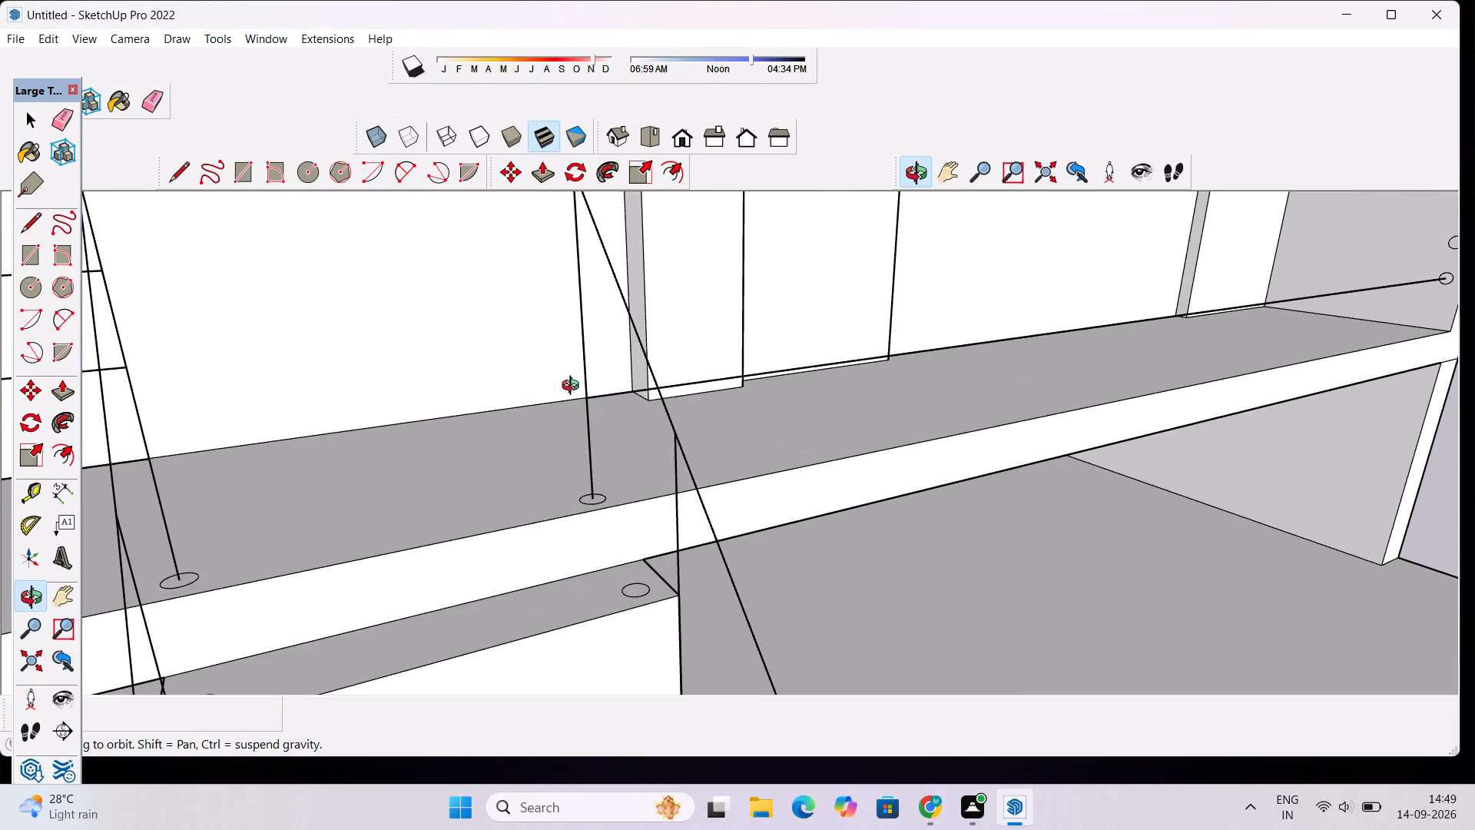
{"action": "scroll", "coordinate": [574, 387], "scroll_direction": "up", "scroll_amount": 6}
{"action": "left_click_drag", "start_coordinate": [616, 414], "coordinate": [757, 506]}
{"action": "scroll", "coordinate": [761, 489], "scroll_direction": "down", "scroll_amount": 8}
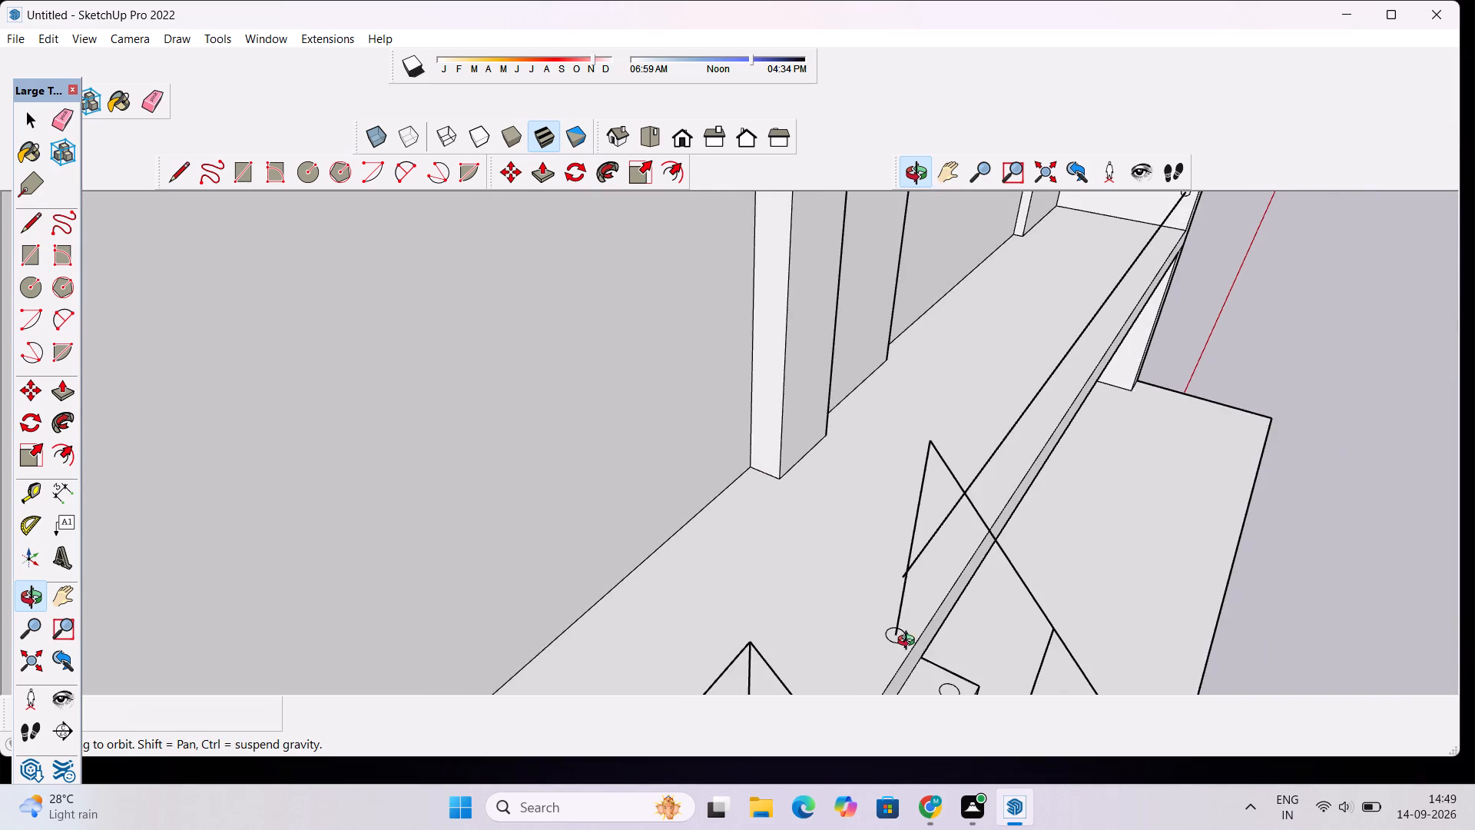
Draw a vertical line about 1' 4" long from the slab railing line's open end down to the slab surface inside the base circle.
{"action": "scroll", "coordinate": [910, 642], "scroll_direction": "up", "scroll_amount": 7}
{"action": "left_click_drag", "start_coordinate": [898, 556], "coordinate": [1016, 649]}
{"action": "scroll", "coordinate": [970, 530], "scroll_direction": "up", "scroll_amount": 10}
{"action": "scroll", "coordinate": [994, 539], "scroll_direction": "down", "scroll_amount": 3}
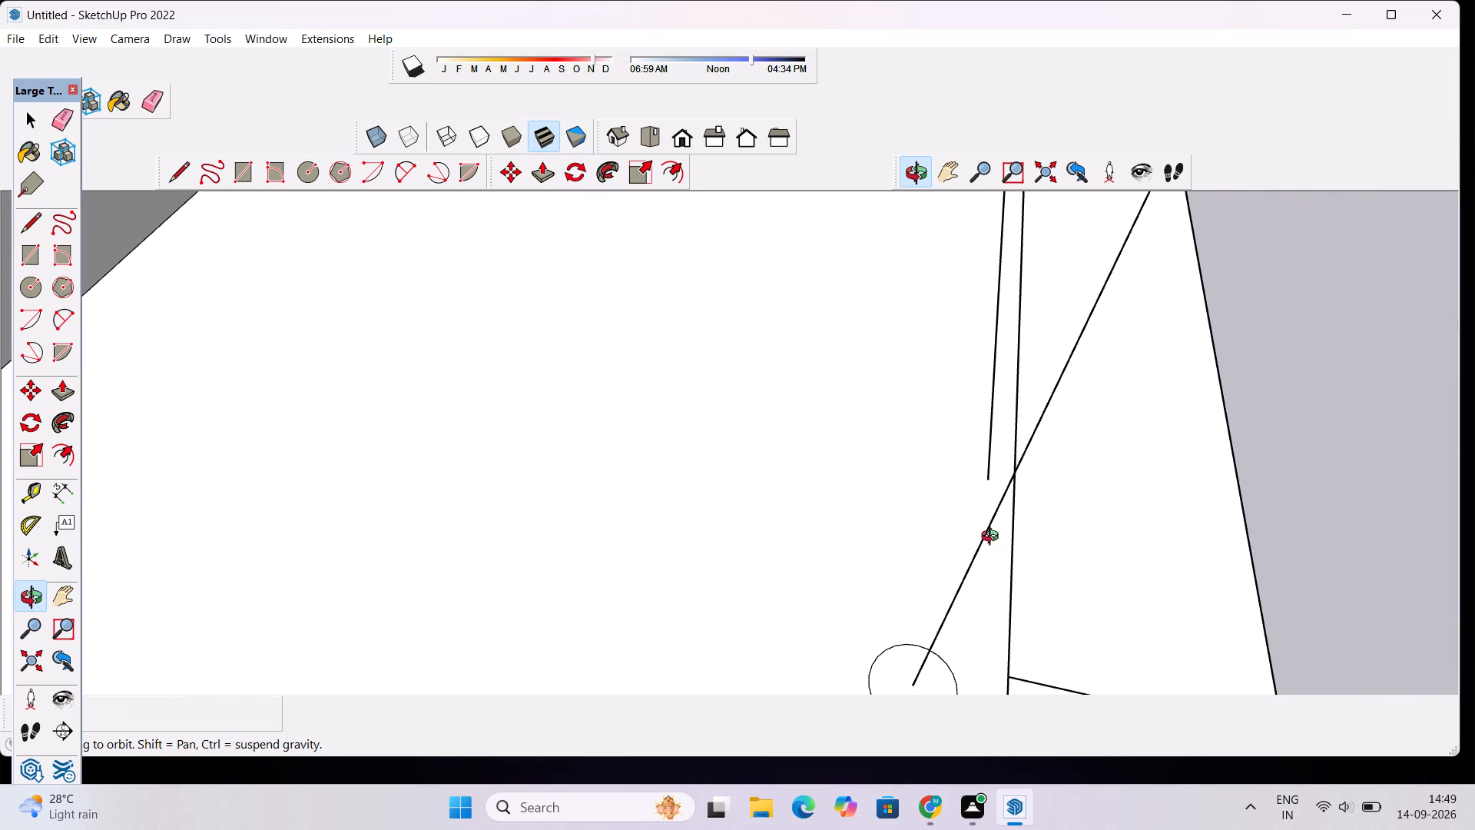
{"action": "left_click_drag", "start_coordinate": [990, 538], "coordinate": [919, 513], "text": "shift"}
{"action": "scroll", "coordinate": [884, 472], "scroll_direction": "up", "scroll_amount": 2, "text": "shift"}
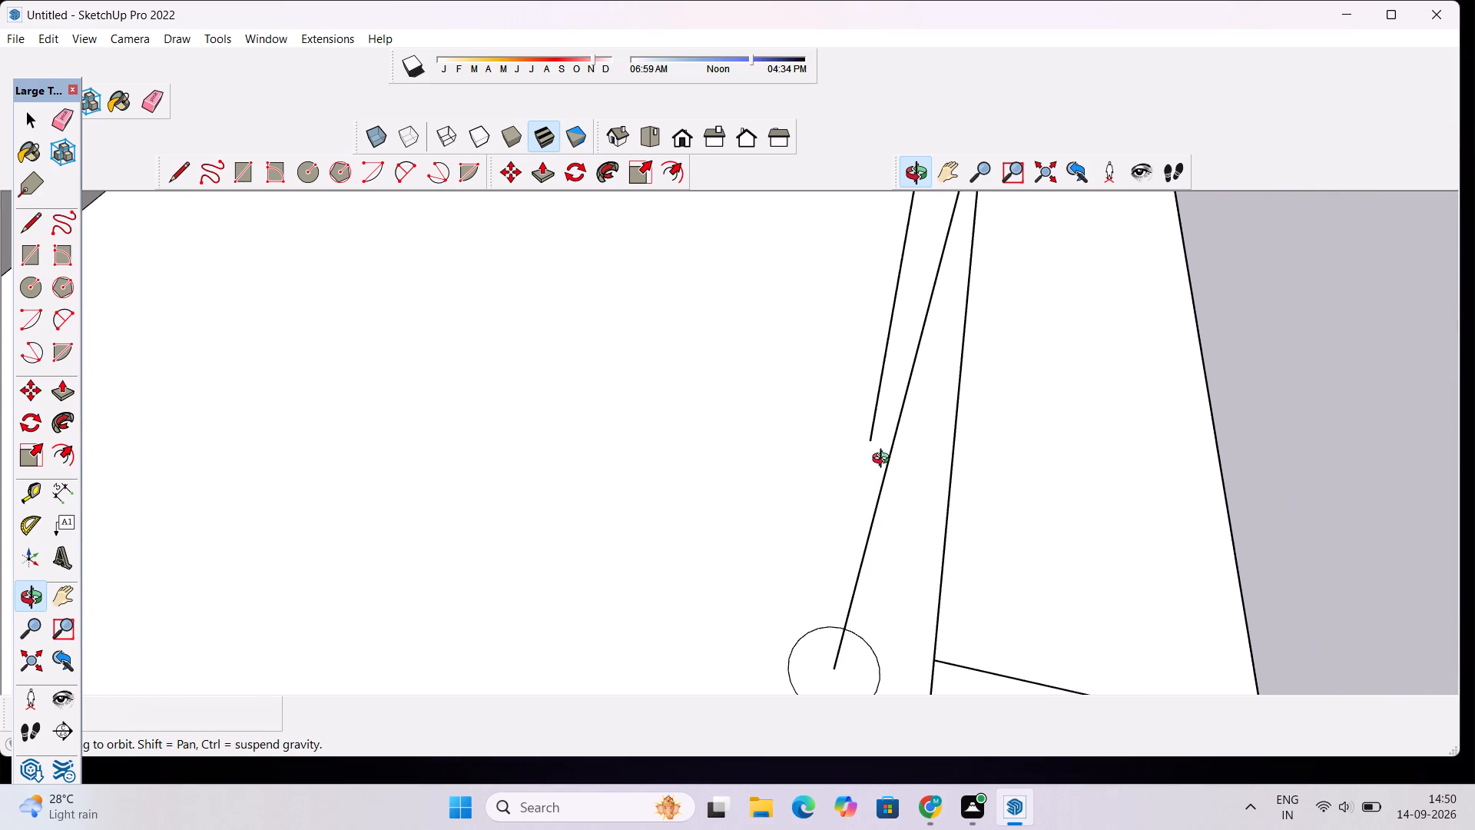
{"action": "key", "text": "l"}
{"action": "left_click", "coordinate": [872, 443]}
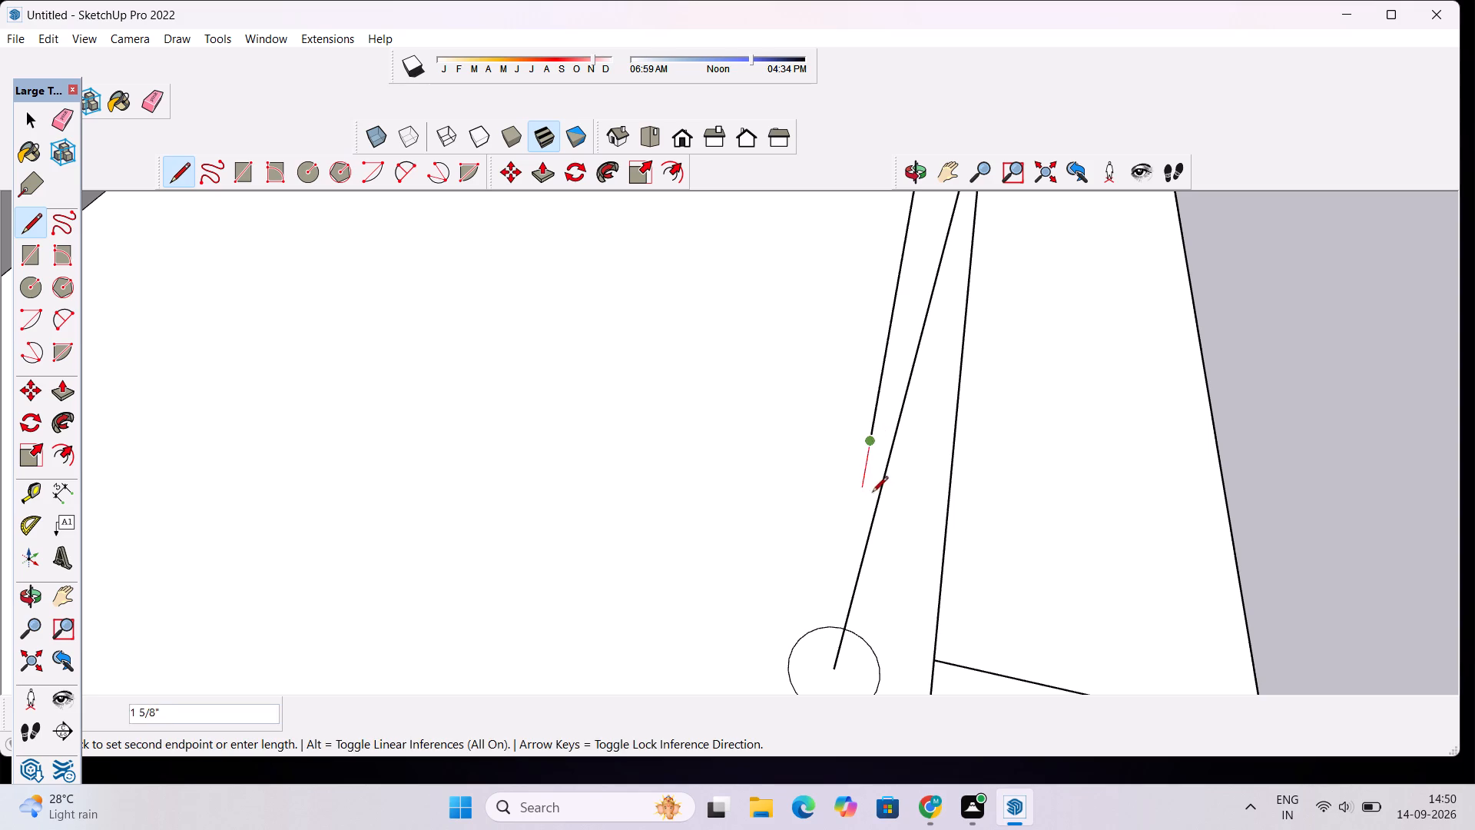
{"action": "scroll", "coordinate": [834, 622], "scroll_direction": "up", "scroll_amount": 5}
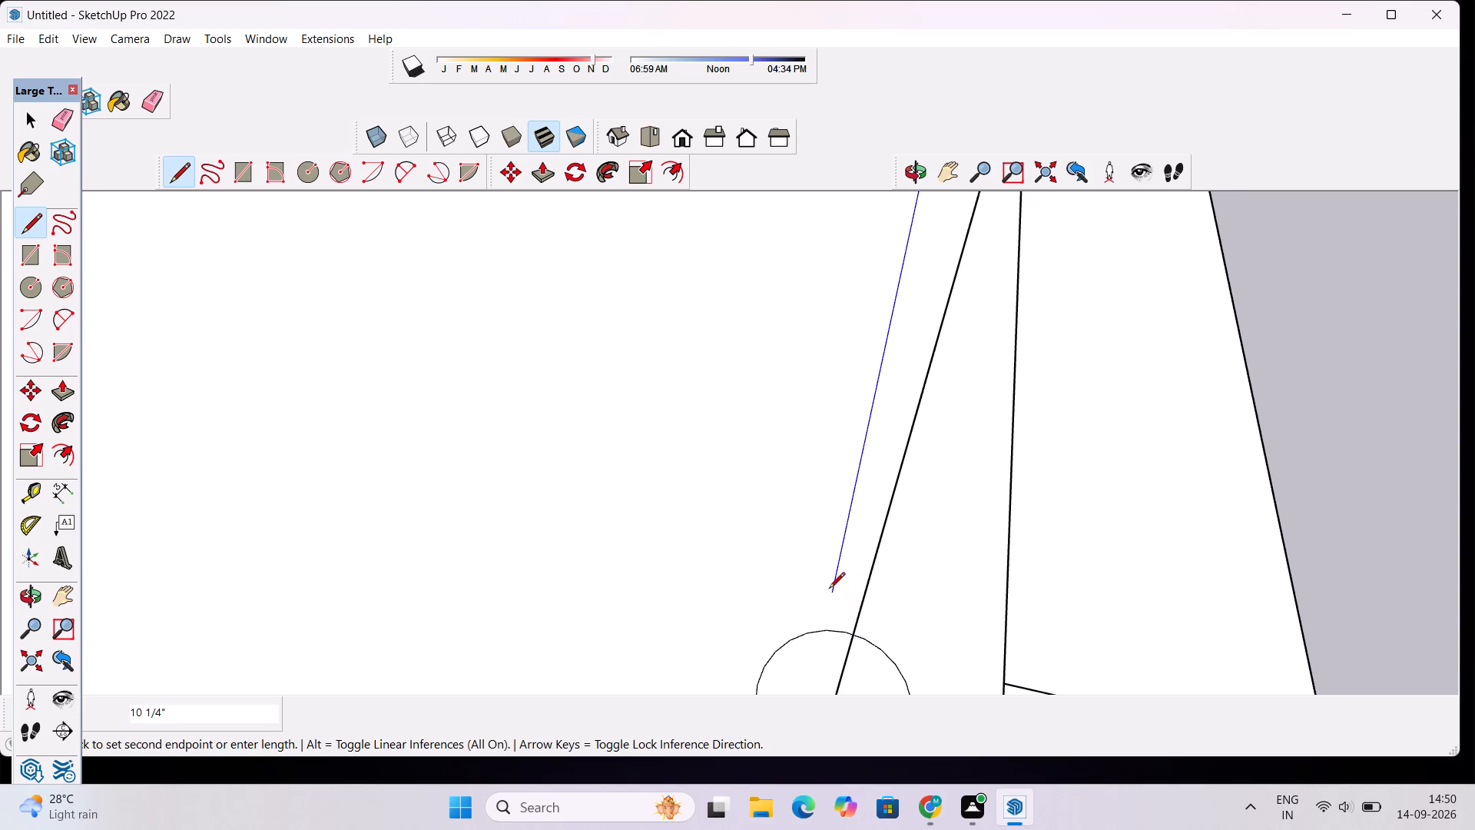
{"action": "scroll", "coordinate": [827, 619], "scroll_direction": "up", "scroll_amount": 5}
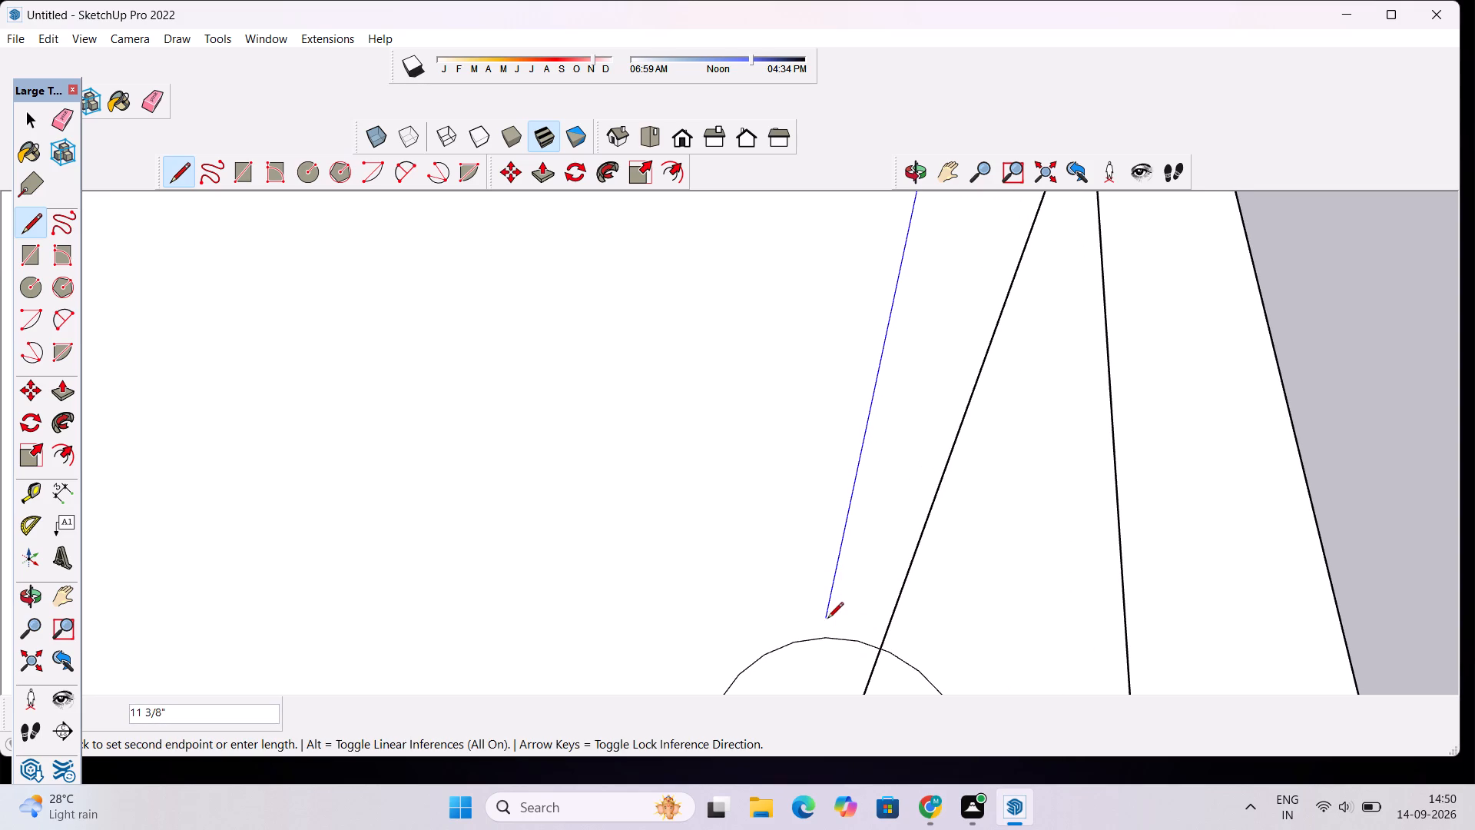
{"action": "scroll", "coordinate": [826, 626], "scroll_direction": "up", "scroll_amount": 8}
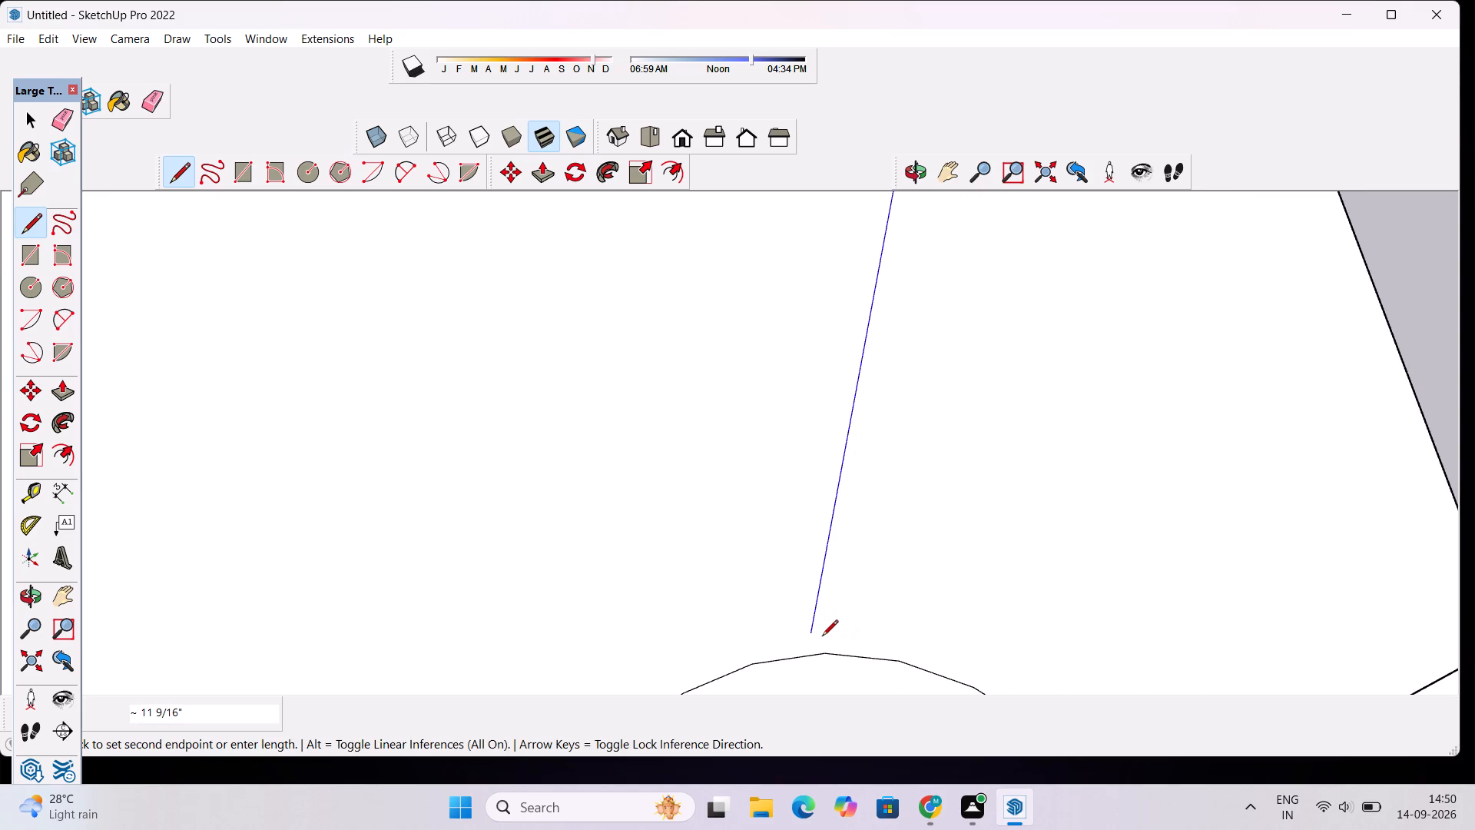
{"action": "scroll", "coordinate": [821, 642], "scroll_direction": "up", "scroll_amount": 3}
{"action": "scroll", "coordinate": [821, 642], "scroll_direction": "down", "scroll_amount": 1}
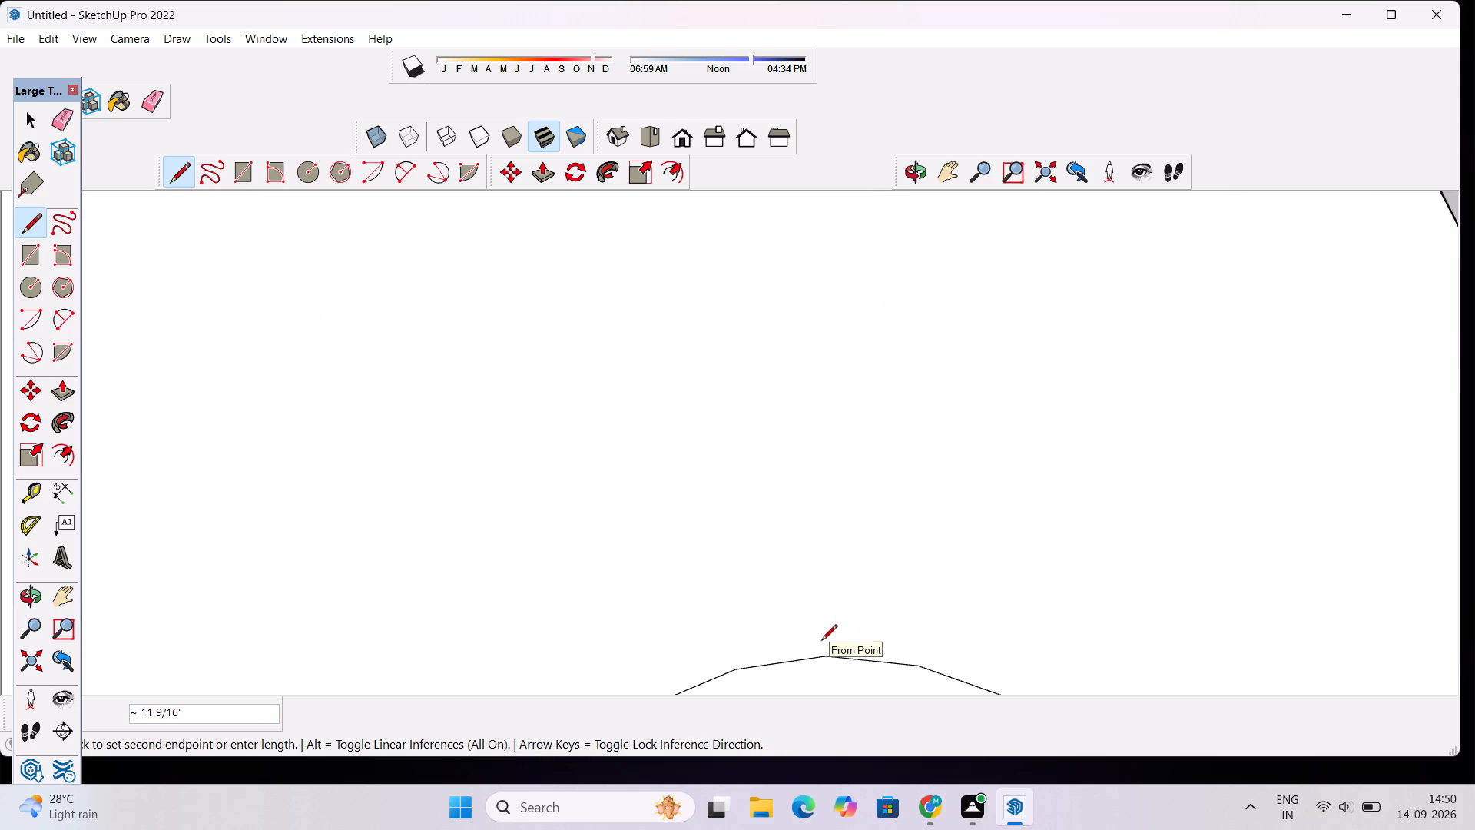
{"action": "scroll", "coordinate": [821, 642], "scroll_direction": "down", "scroll_amount": 2}
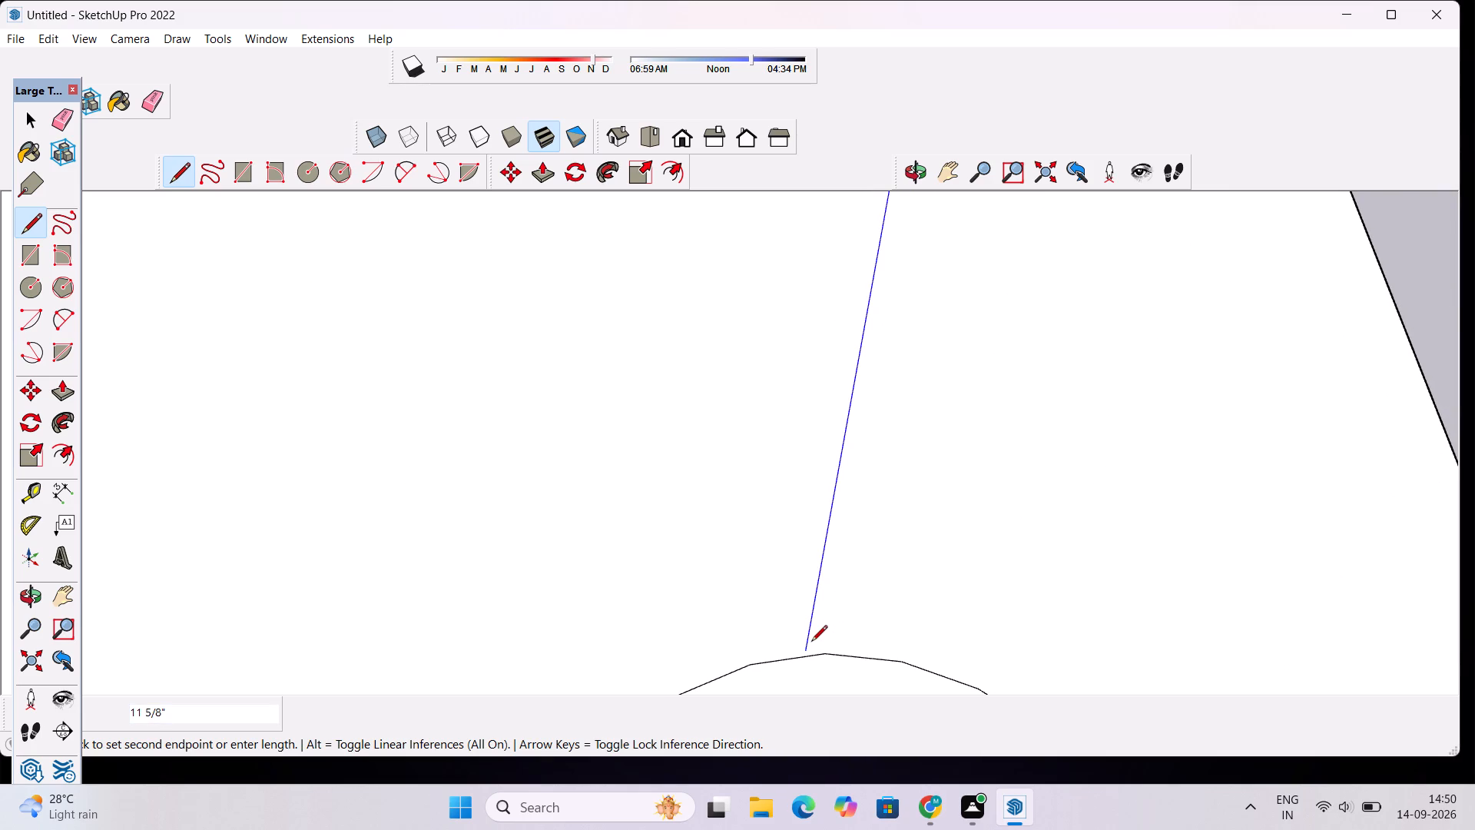
{"action": "scroll", "coordinate": [811, 642], "scroll_direction": "up", "scroll_amount": 3}
{"action": "scroll", "coordinate": [811, 642], "scroll_direction": "down", "scroll_amount": 3}
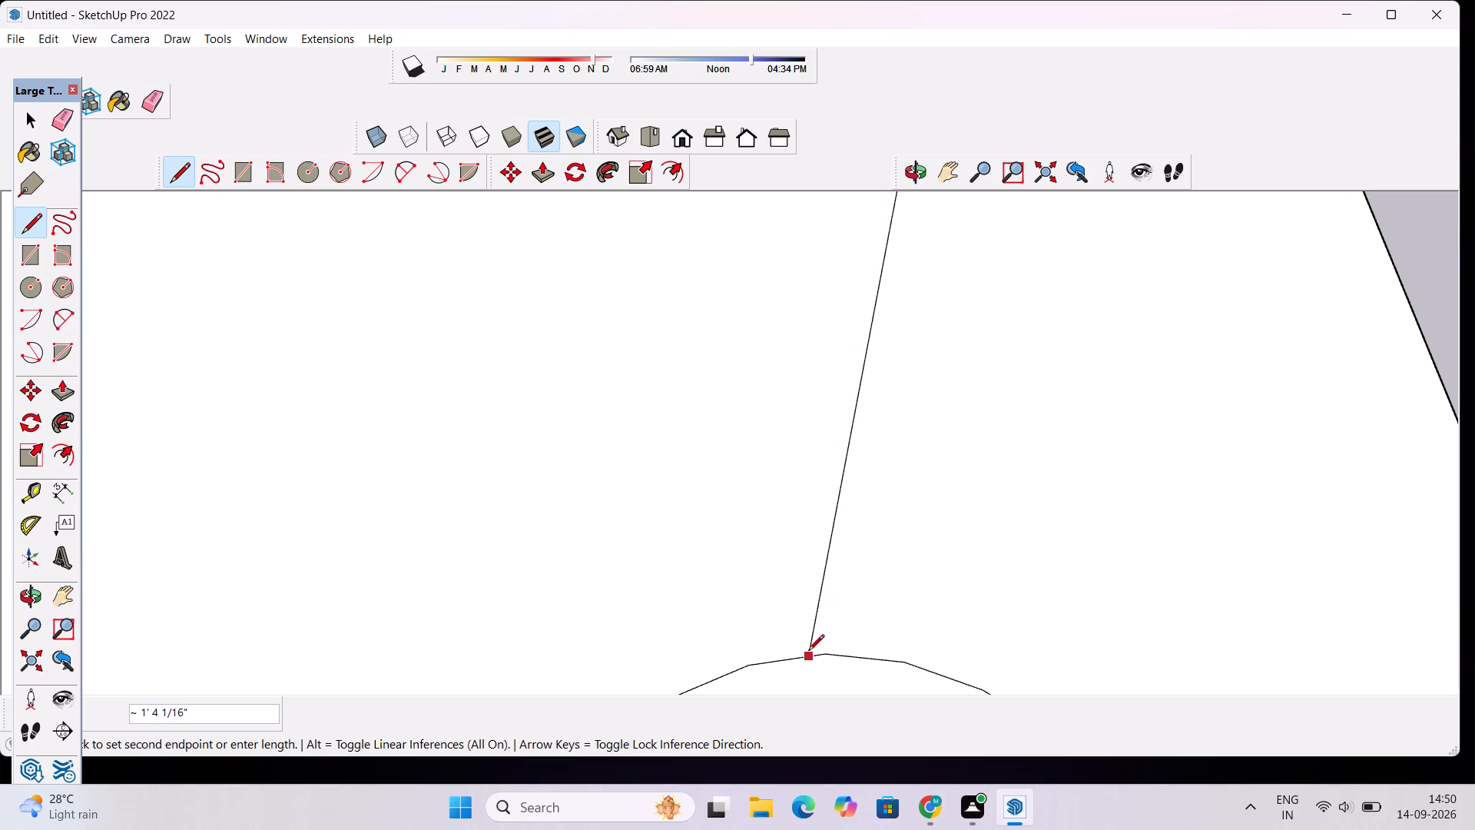
{"action": "scroll", "coordinate": [808, 652], "scroll_direction": "down", "scroll_amount": 4}
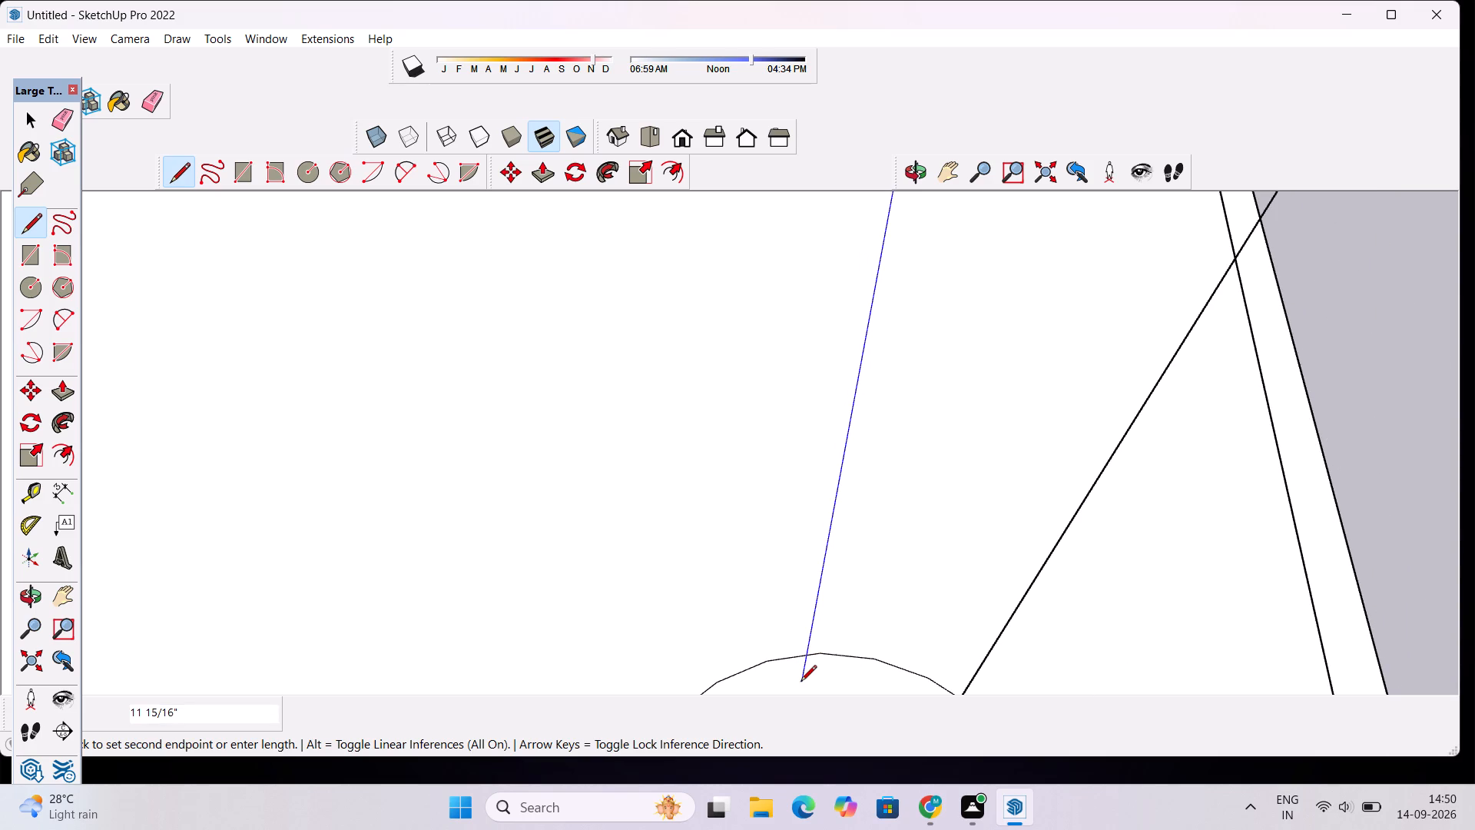
{"action": "scroll", "coordinate": [800, 682], "scroll_direction": "down", "scroll_amount": 13}
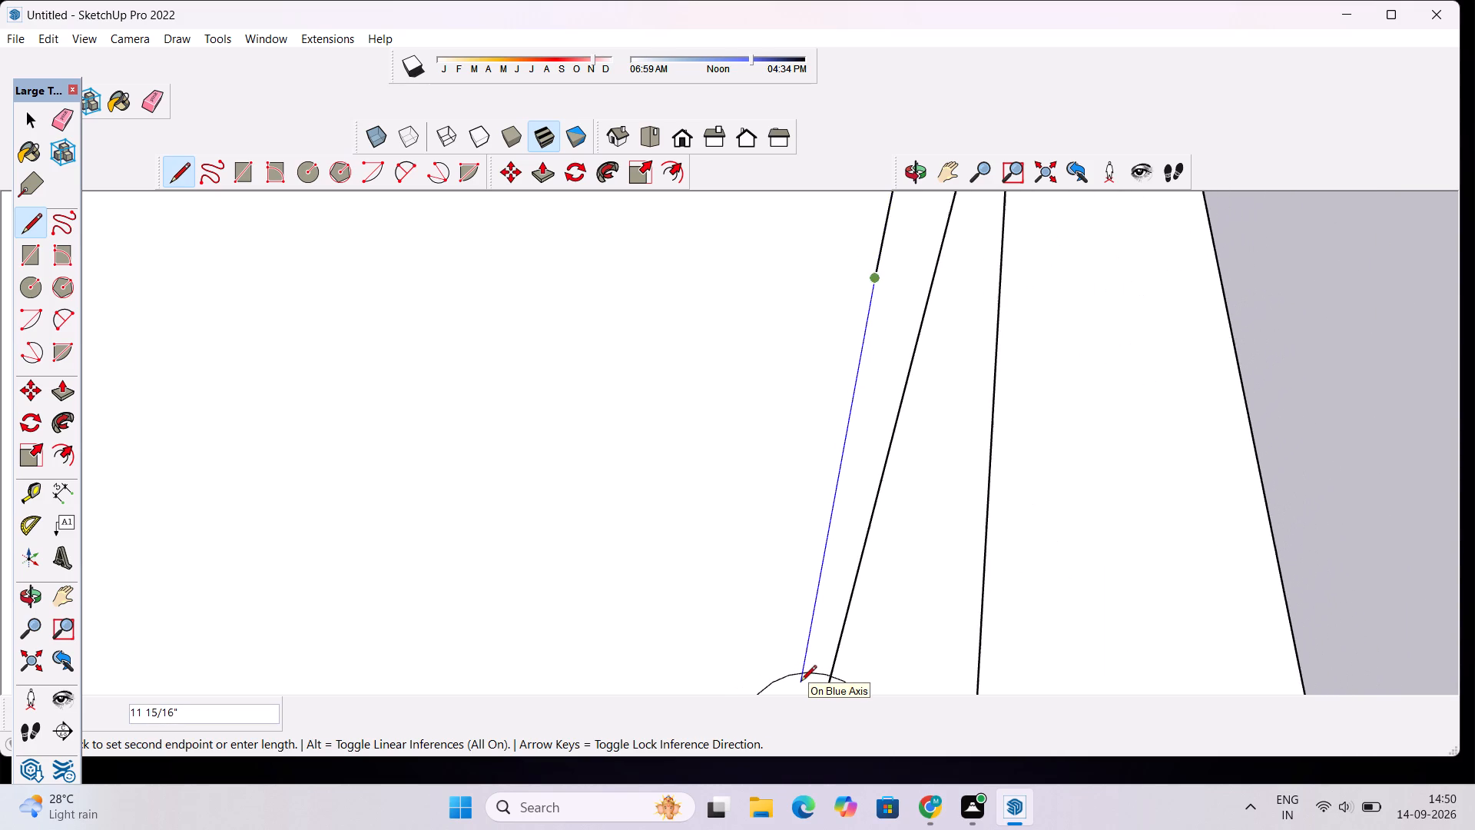
{"action": "scroll", "coordinate": [800, 682], "scroll_direction": "down", "scroll_amount": 13}
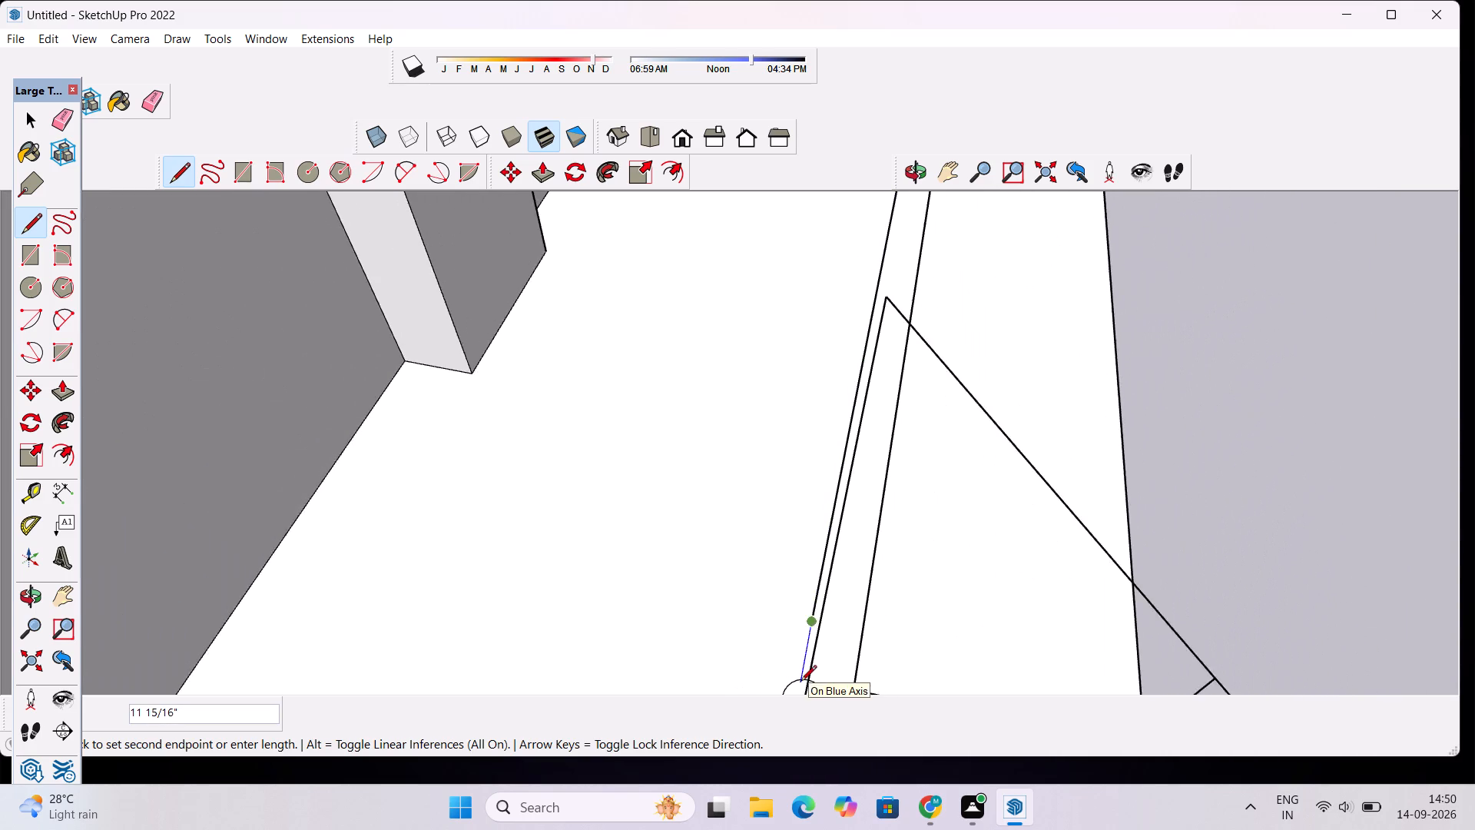
{"action": "scroll", "coordinate": [800, 682], "scroll_direction": "down", "scroll_amount": 20}
{"action": "scroll", "coordinate": [800, 682], "scroll_direction": "down", "scroll_amount": 8}
{"action": "scroll", "coordinate": [798, 692], "scroll_direction": "up", "scroll_amount": 3}
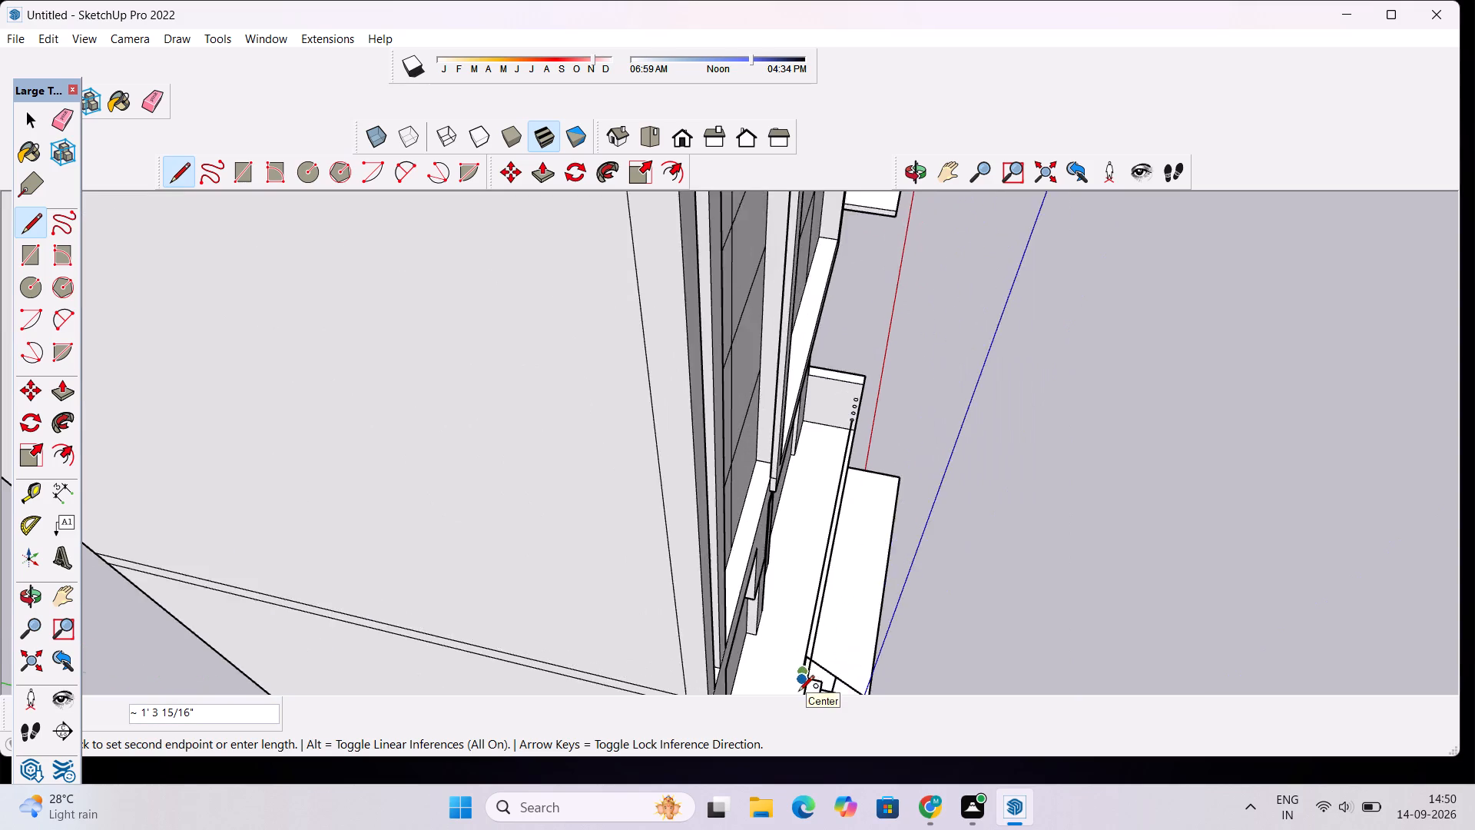
{"action": "scroll", "coordinate": [798, 692], "scroll_direction": "up", "scroll_amount": 20}
{"action": "scroll", "coordinate": [798, 692], "scroll_direction": "up", "scroll_amount": 7}
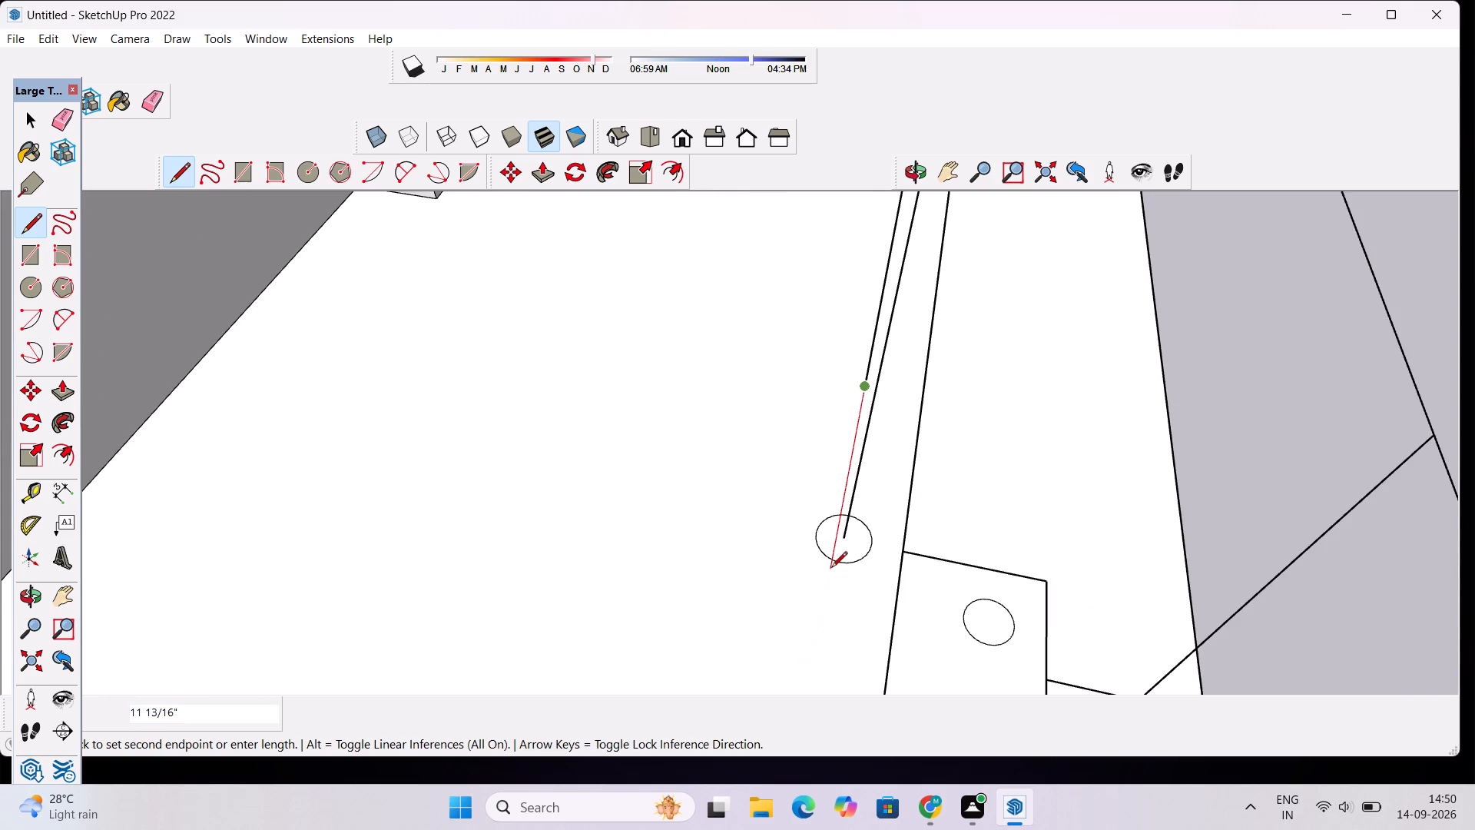
{"action": "scroll", "coordinate": [831, 569], "scroll_direction": "up", "scroll_amount": 4}
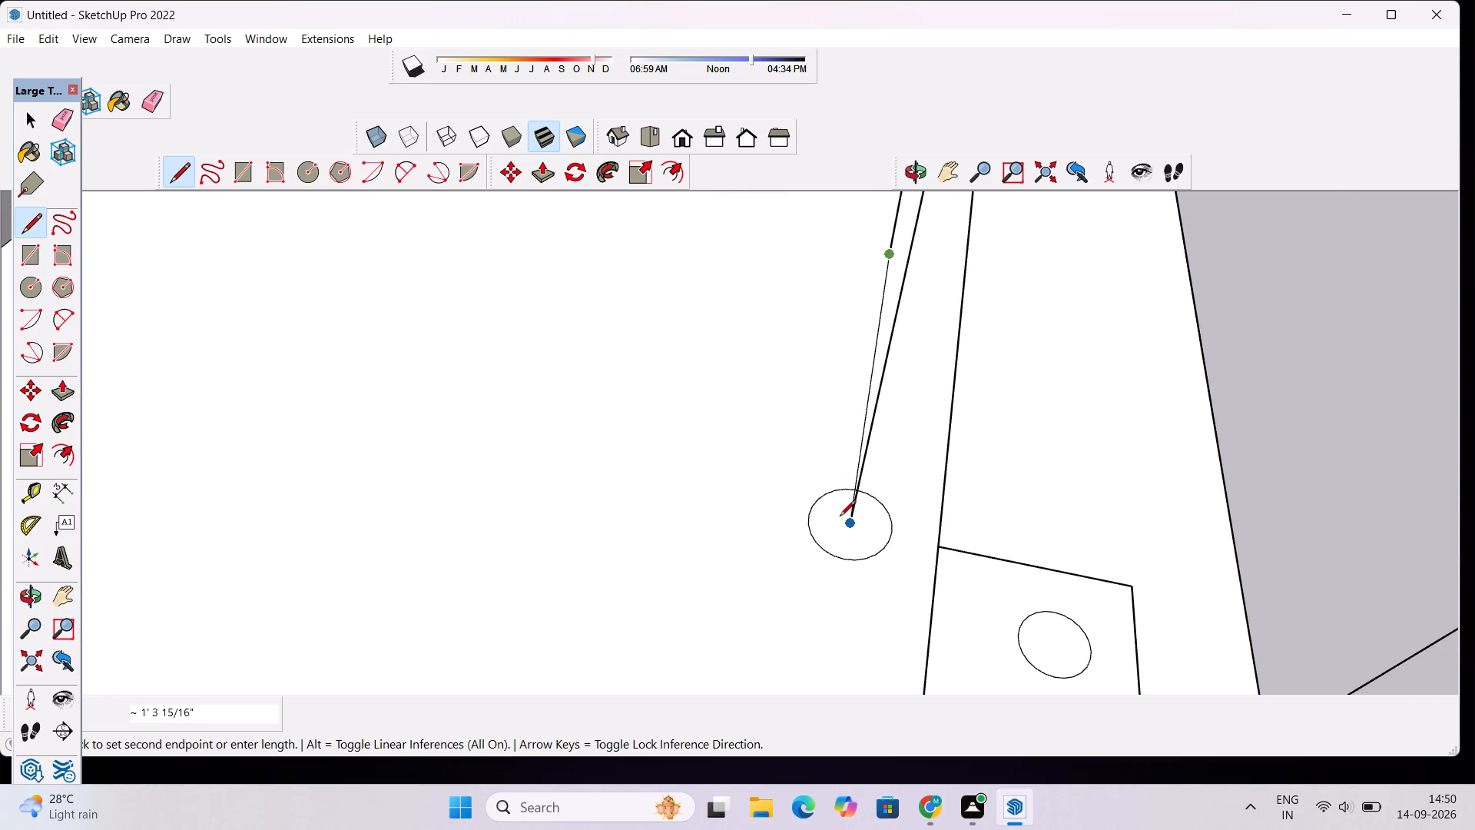
{"action": "left_click", "coordinate": [830, 518]}
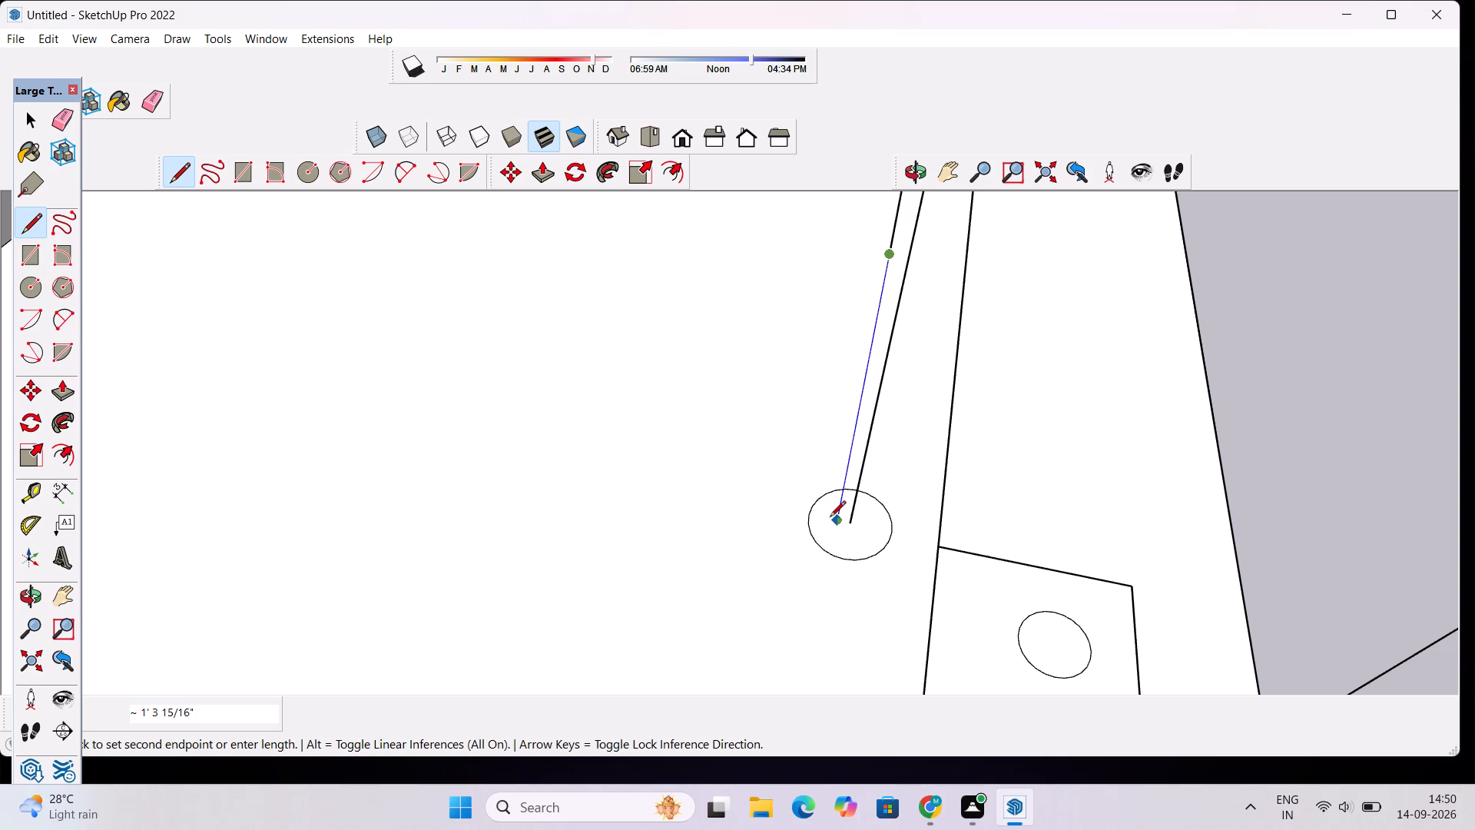
{"action": "key", "text": "space"}
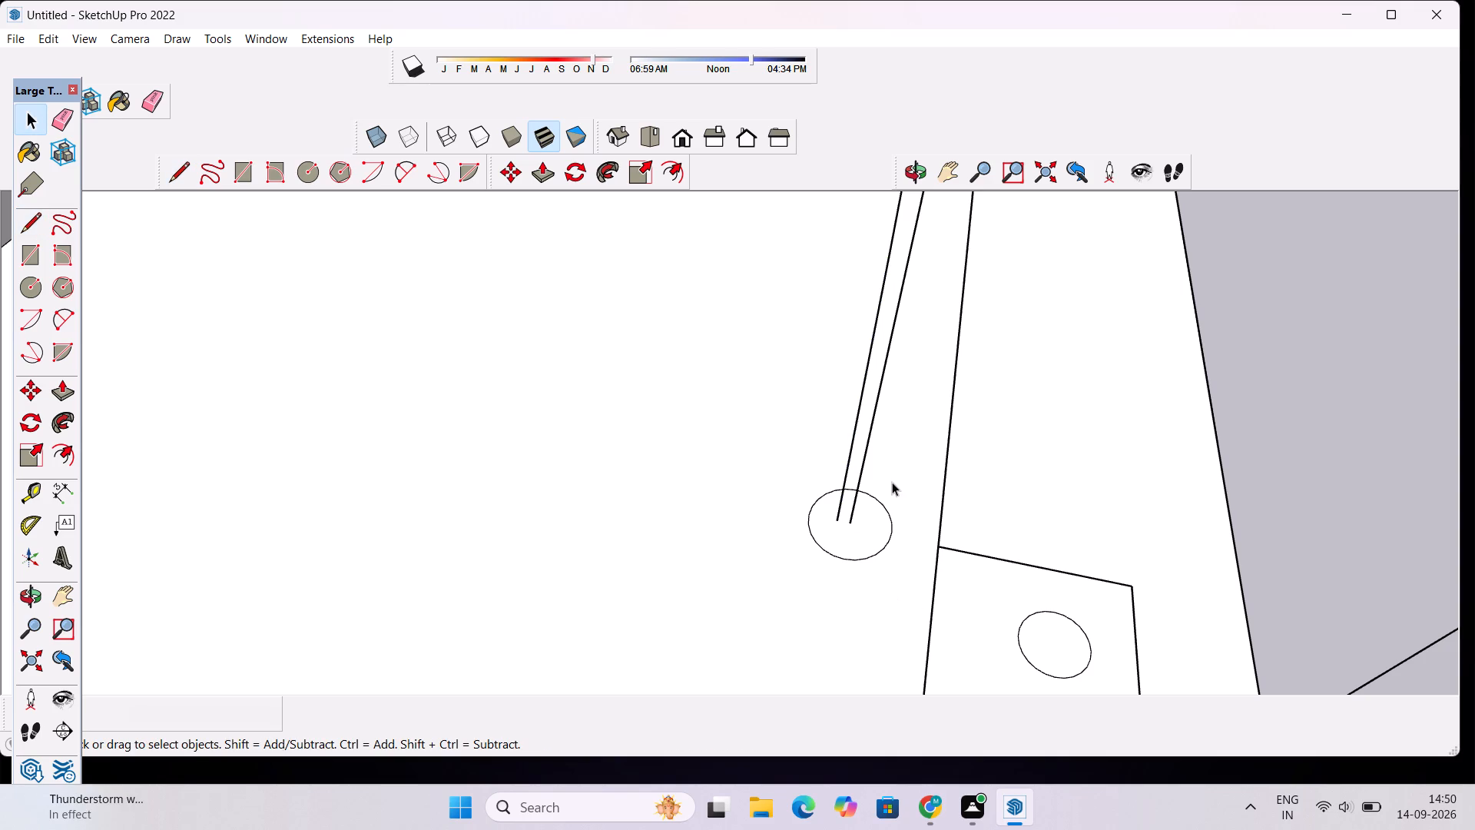
Erase the older vertical line rising from the base circle's centre to the top of the staircase's sloping line.
{"action": "key", "text": "e"}
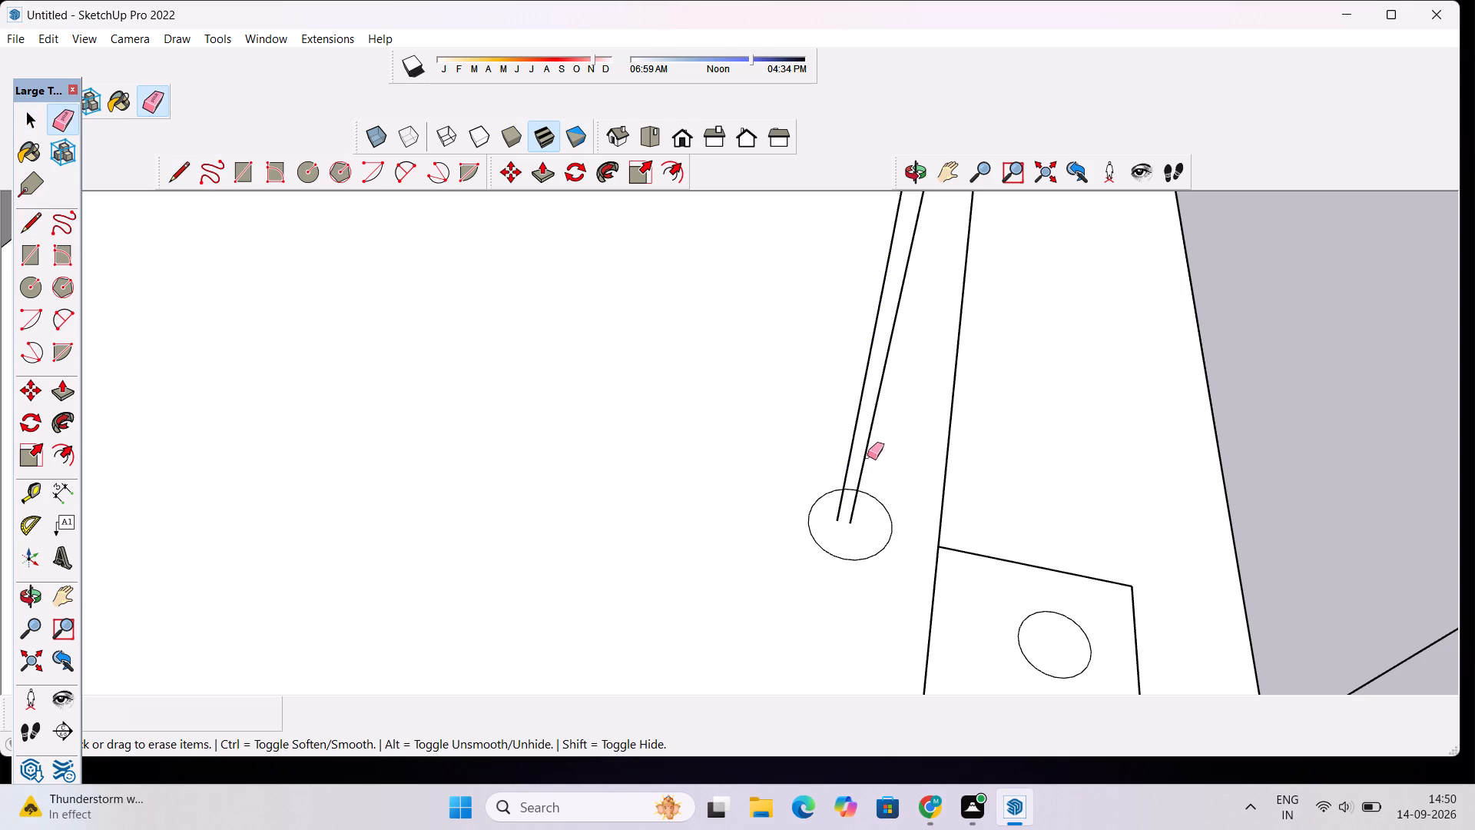
{"action": "left_click", "coordinate": [864, 452]}
Delete the off-centre base circle and its face around the new short vertical on the slab.
{"action": "scroll", "coordinate": [880, 486], "scroll_direction": "down", "scroll_amount": 20}
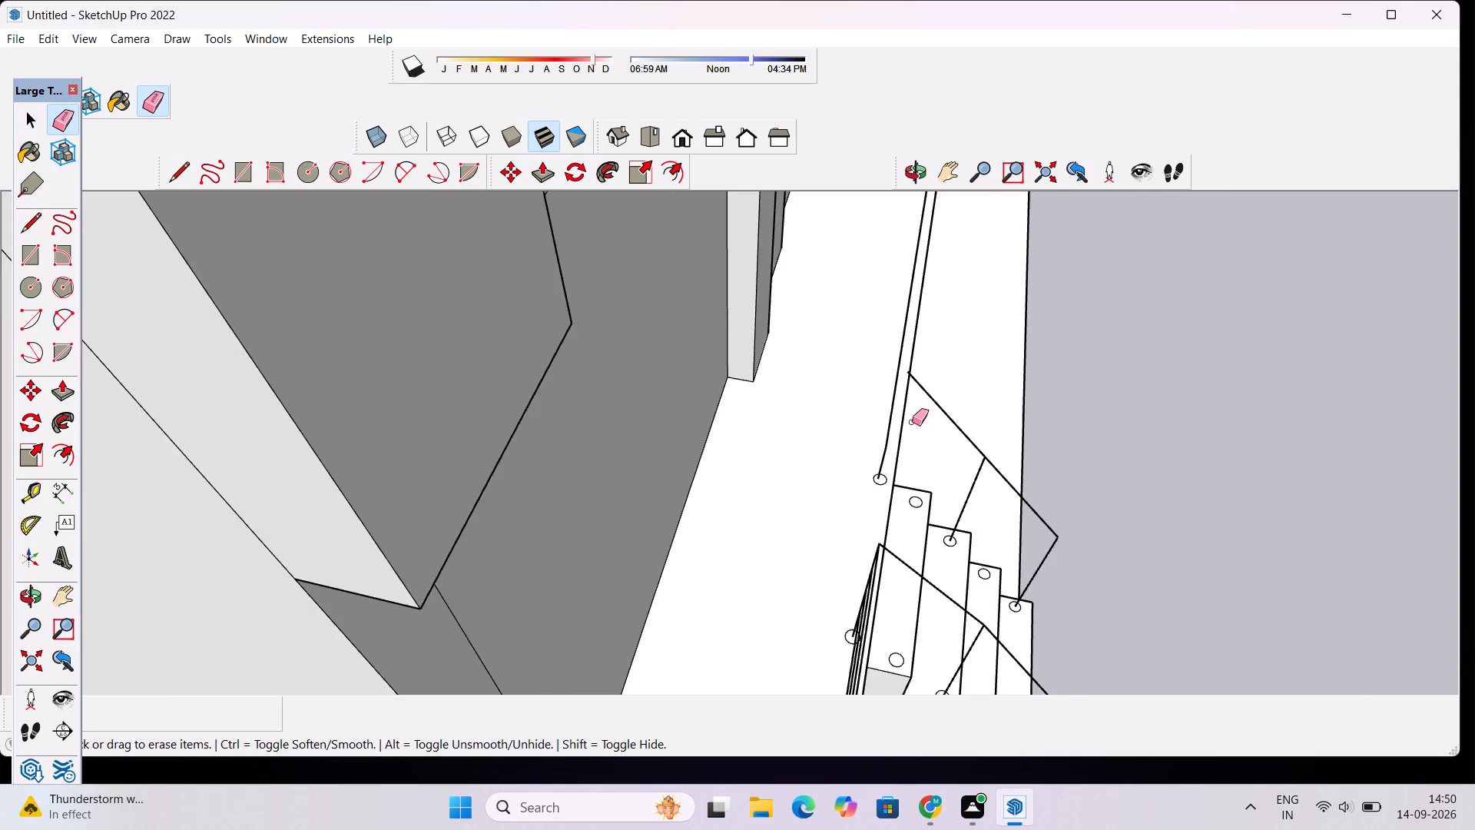
{"action": "scroll", "coordinate": [912, 422], "scroll_direction": "up", "scroll_amount": 6}
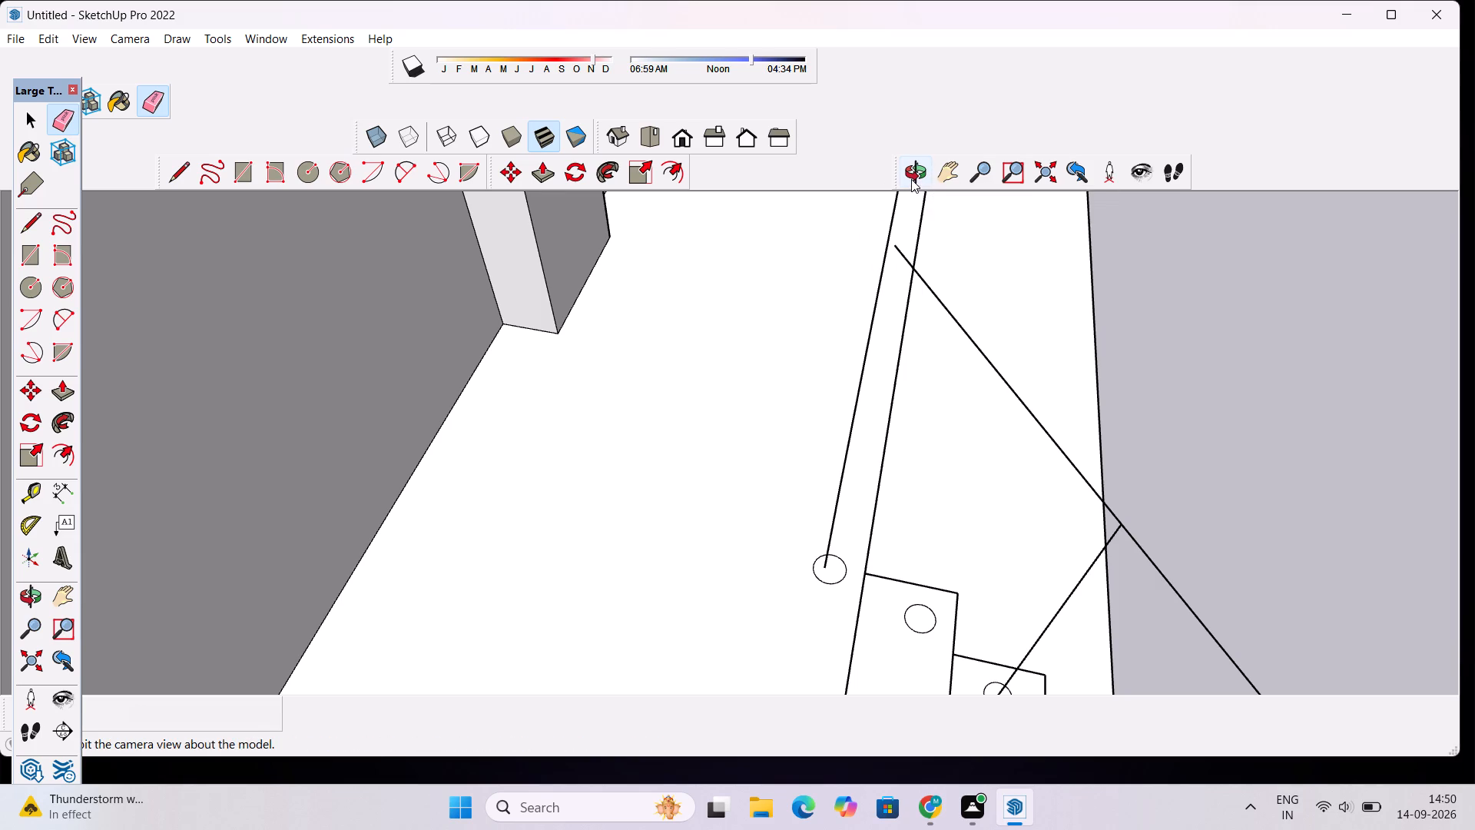
{"action": "left_click", "coordinate": [913, 174]}
{"action": "left_click_drag", "start_coordinate": [1046, 430], "coordinate": [758, 367]}
{"action": "scroll", "coordinate": [770, 388], "scroll_direction": "down", "scroll_amount": 5}
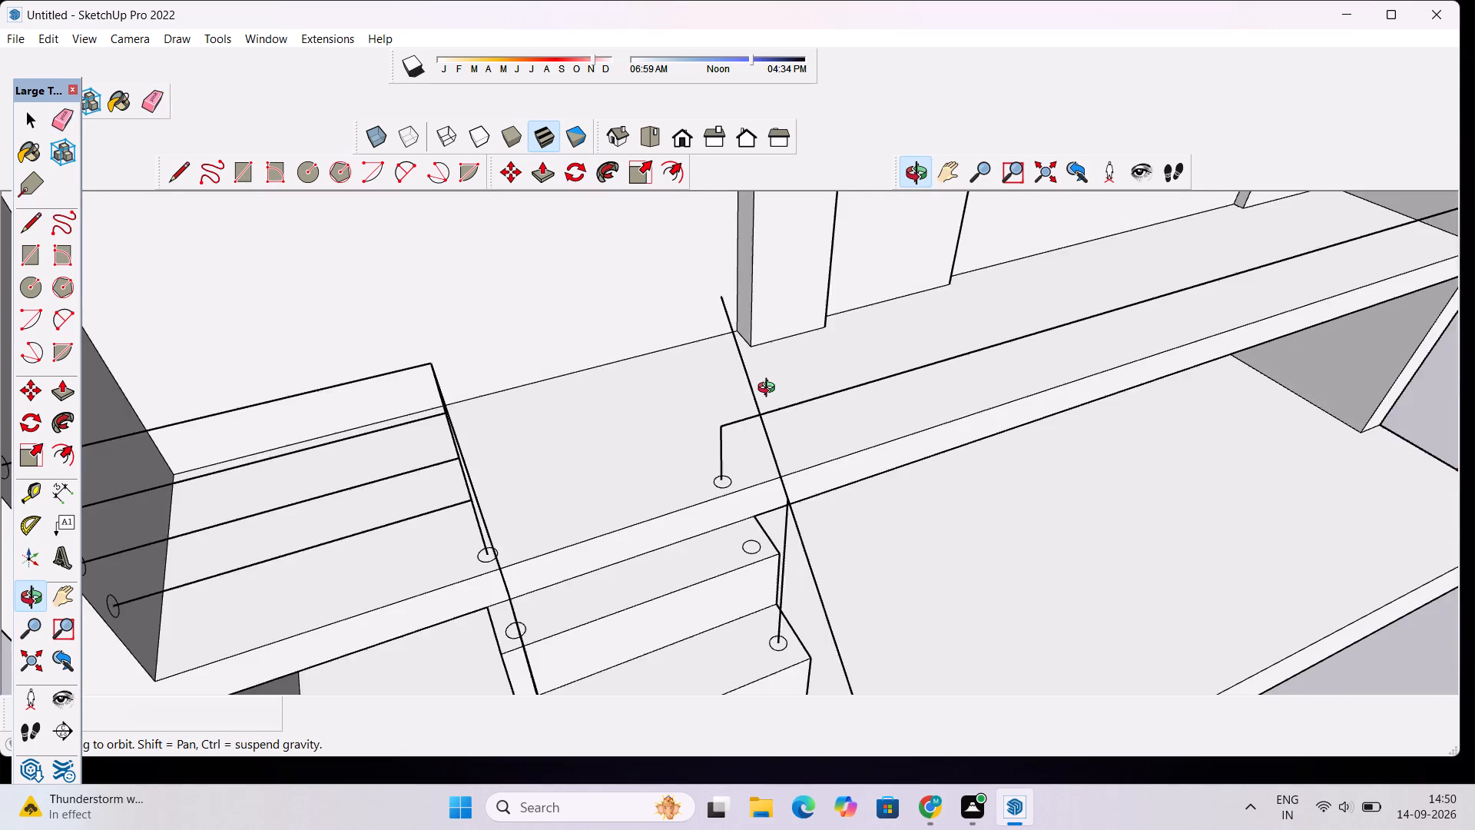
{"action": "scroll", "coordinate": [770, 390], "scroll_direction": "down", "scroll_amount": 5}
{"action": "scroll", "coordinate": [804, 364], "scroll_direction": "up", "scroll_amount": 5}
{"action": "left_click_drag", "start_coordinate": [777, 375], "coordinate": [956, 397]}
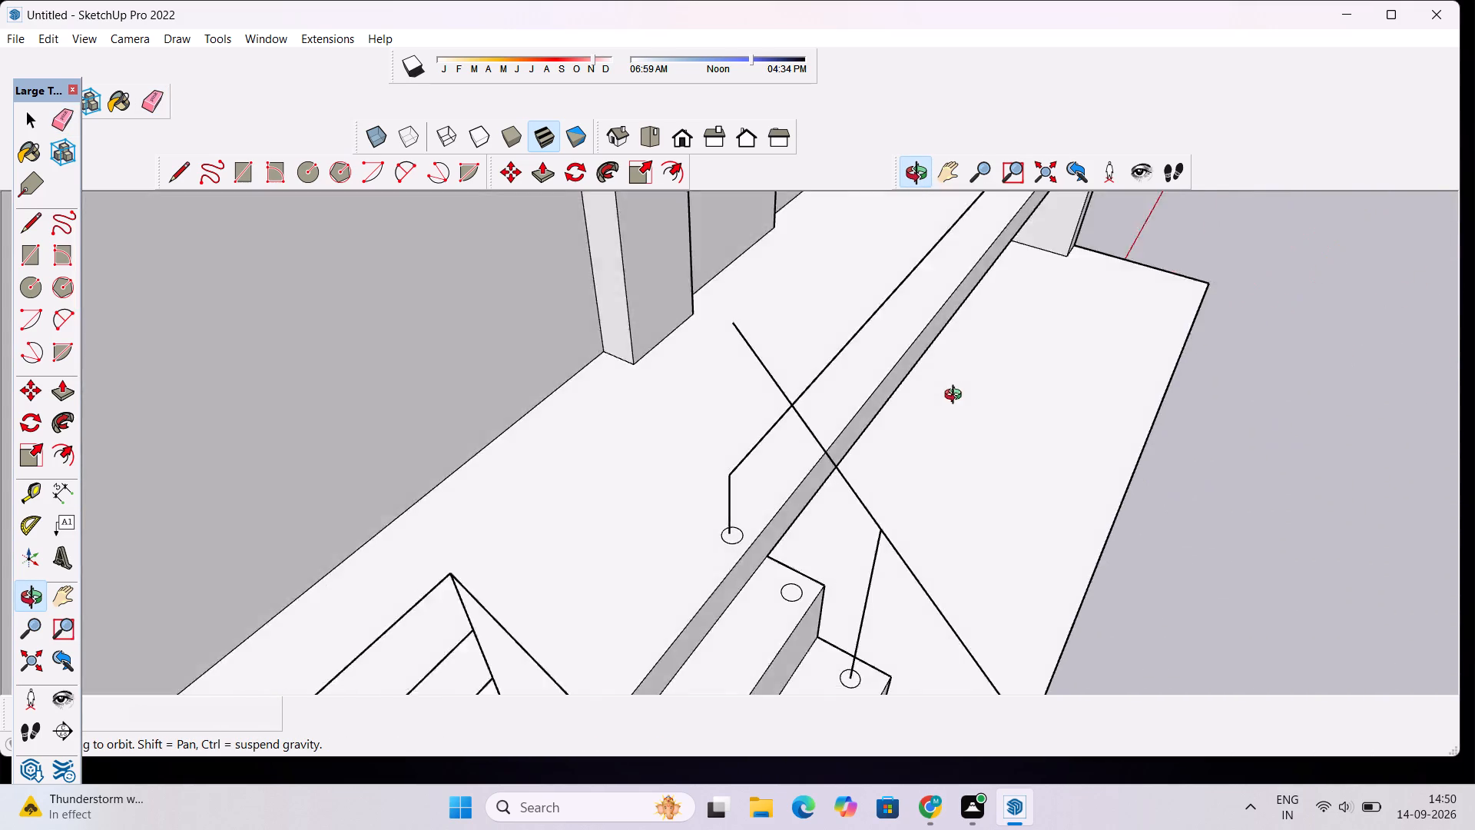
{"action": "left_click_drag", "start_coordinate": [956, 397], "coordinate": [1129, 424]}
{"action": "scroll", "coordinate": [751, 525], "scroll_direction": "up", "scroll_amount": 9}
{"action": "key", "text": "space"}
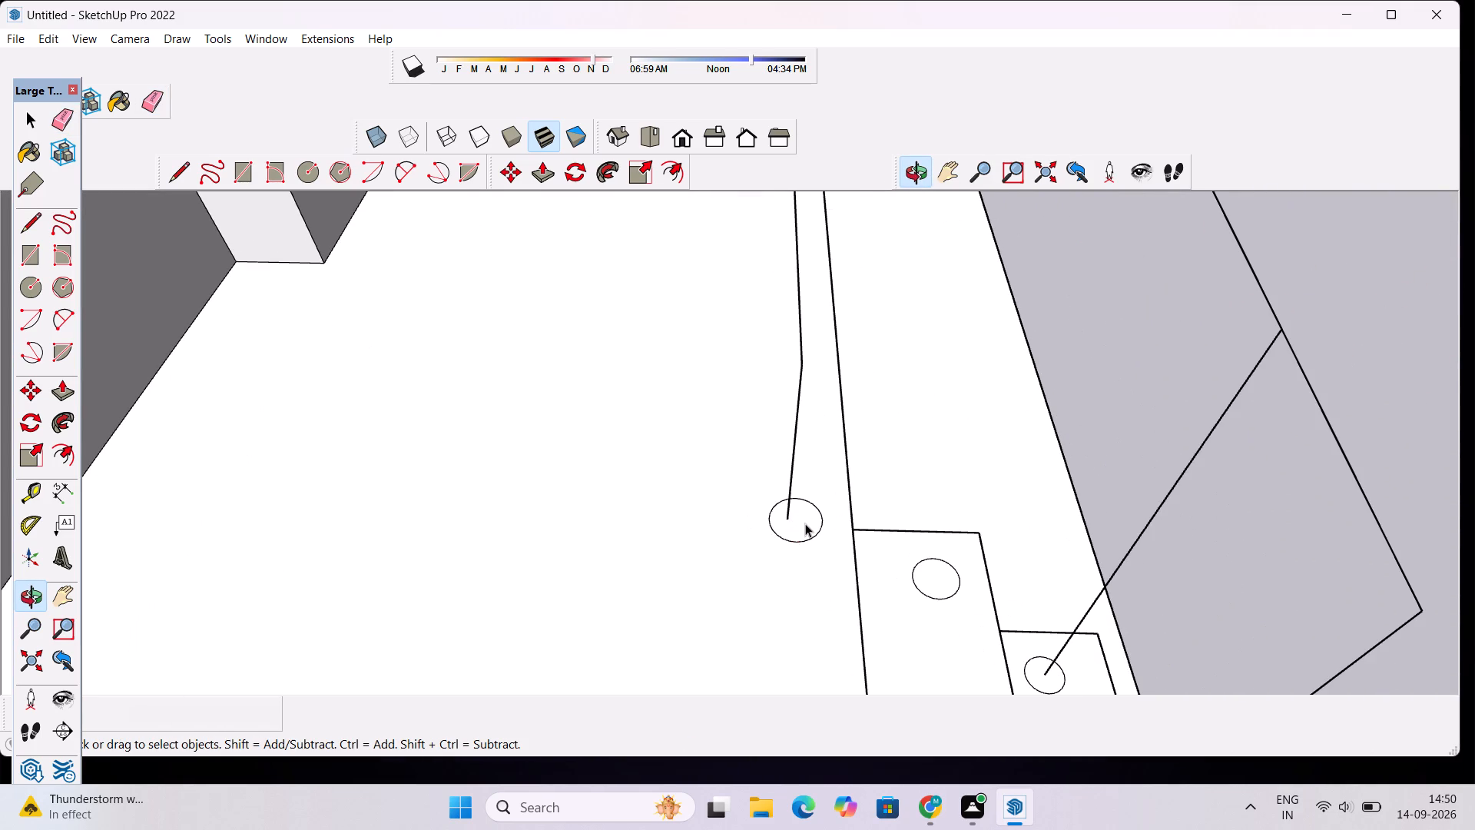
{"action": "double_click", "coordinate": [805, 523]}
{"action": "key", "text": "Delete"}
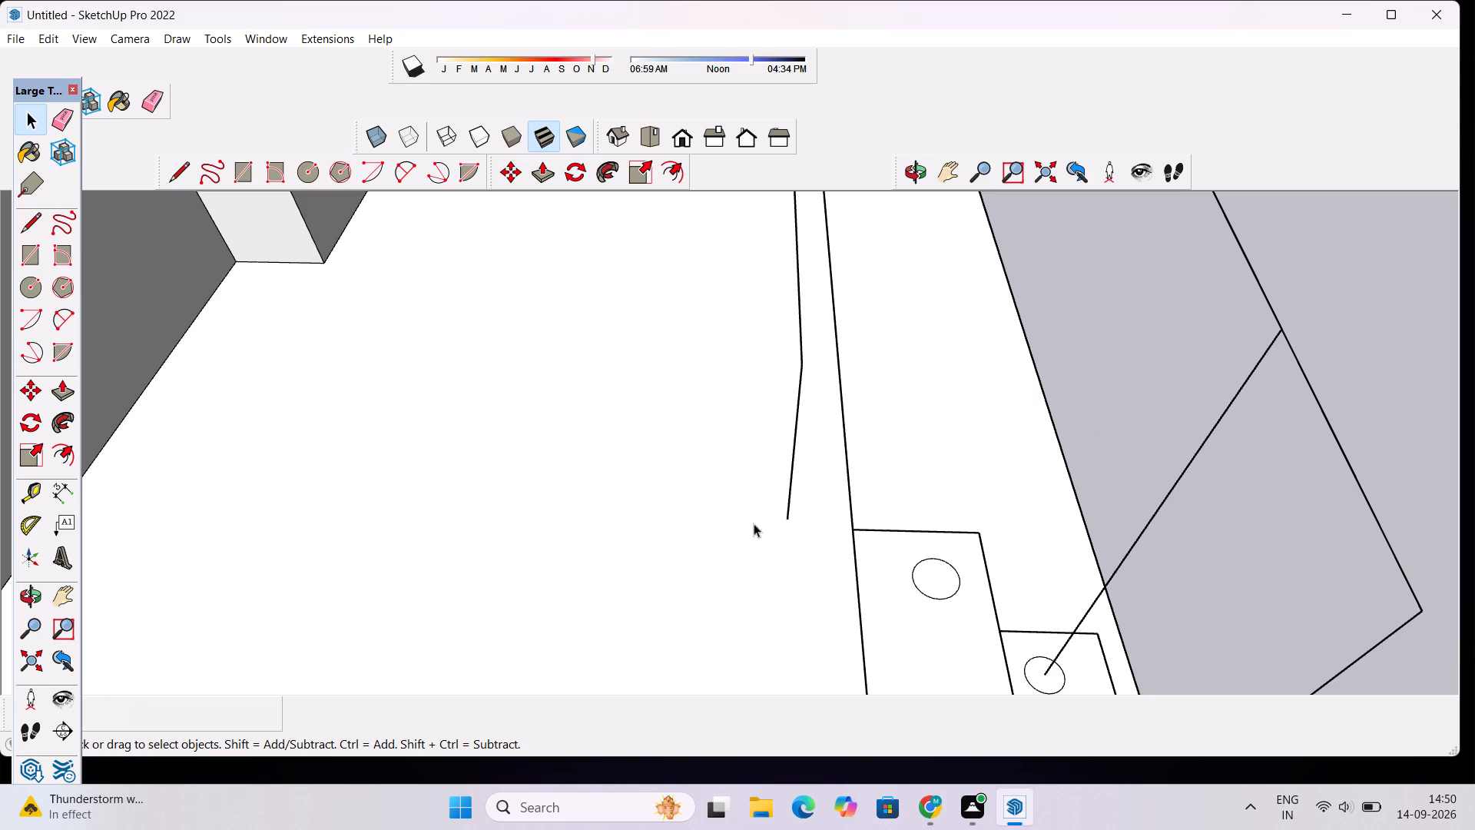
Draw a circle with a 2" radius on the slab, centred on the foot of the short vertical line.
{"action": "key", "text": "c"}
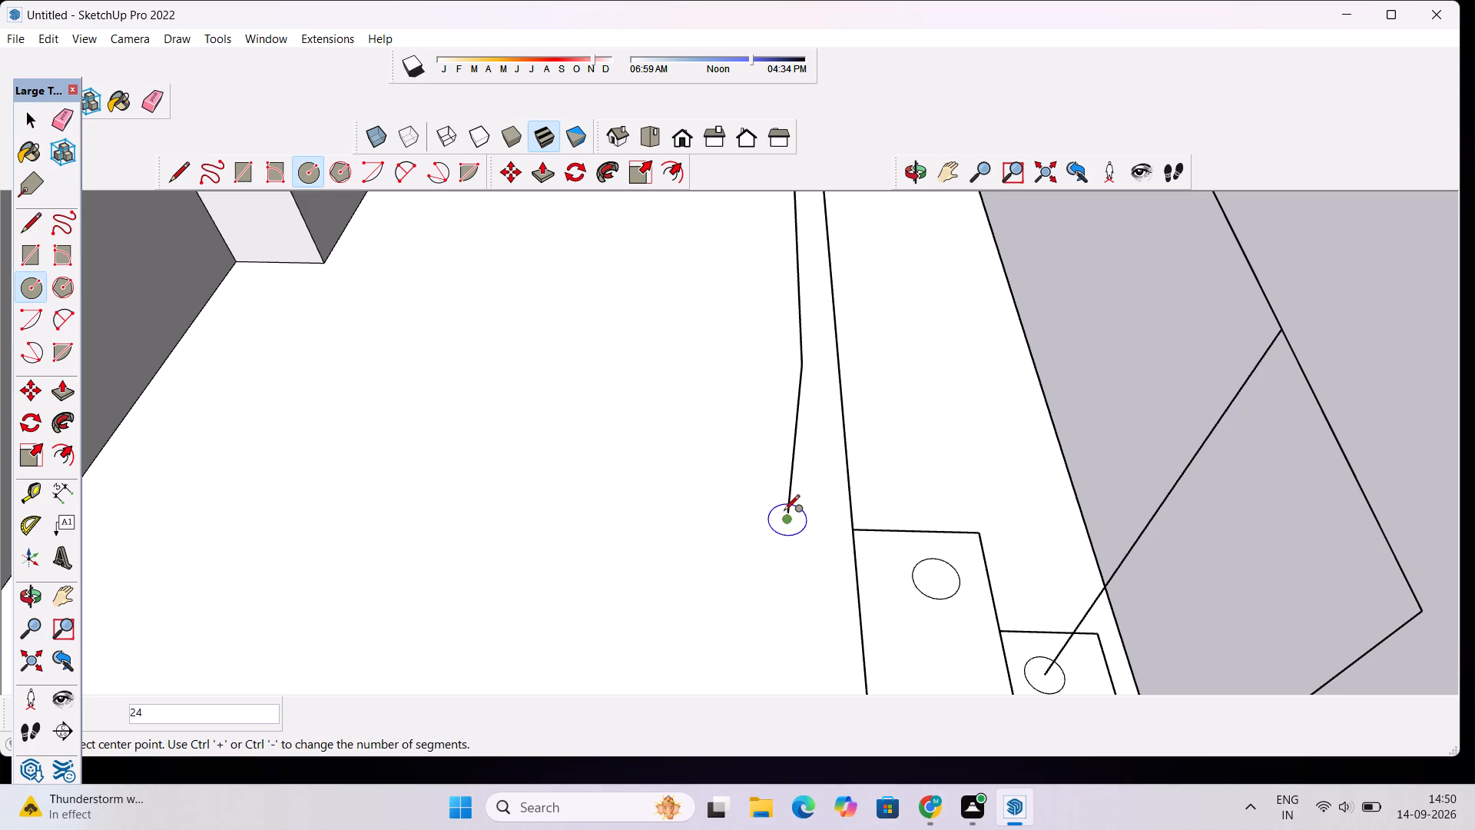
{"action": "scroll", "coordinate": [790, 527], "scroll_direction": "up", "scroll_amount": 3}
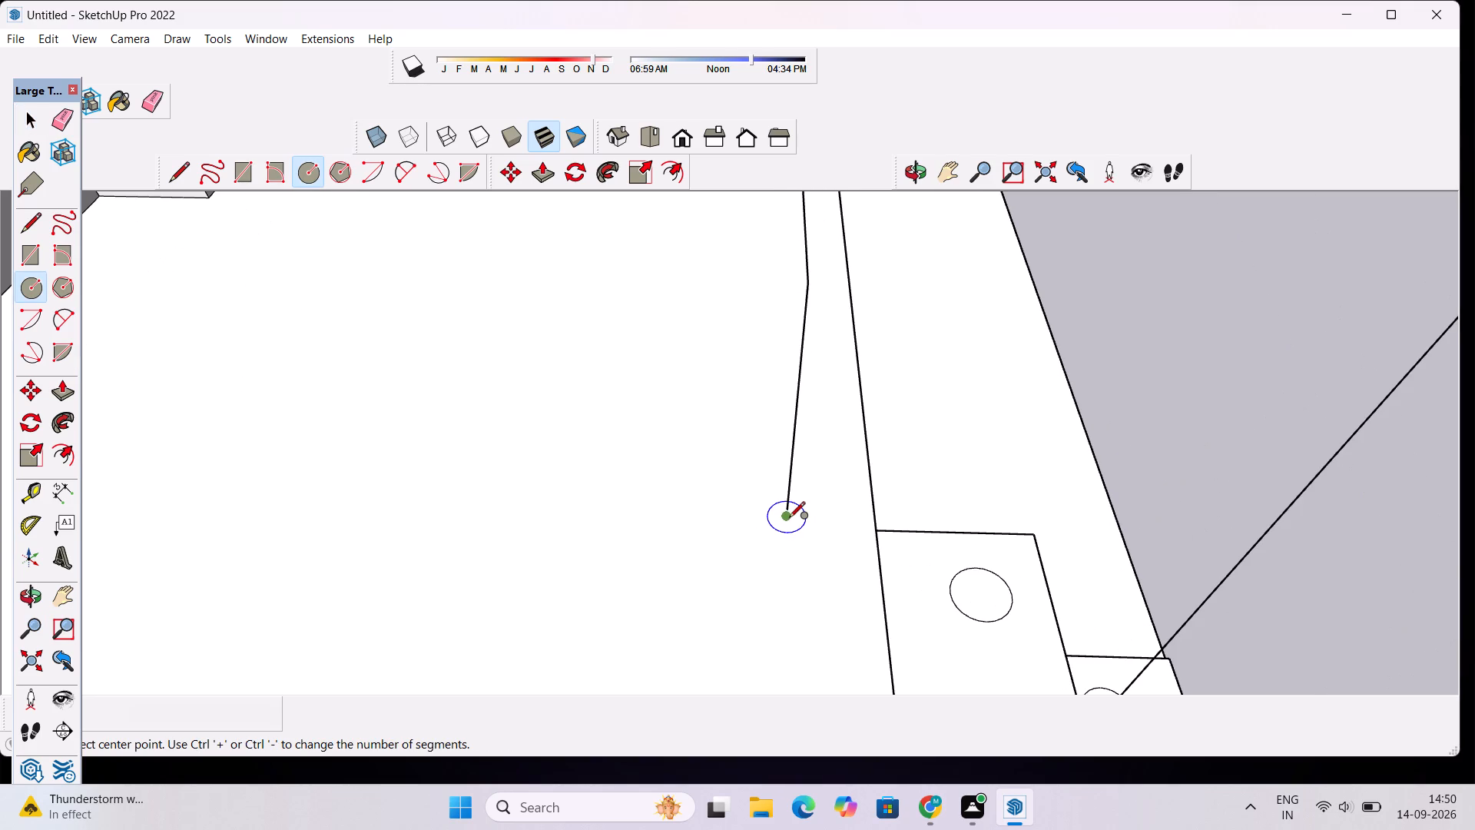
{"action": "left_click", "coordinate": [786, 518]}
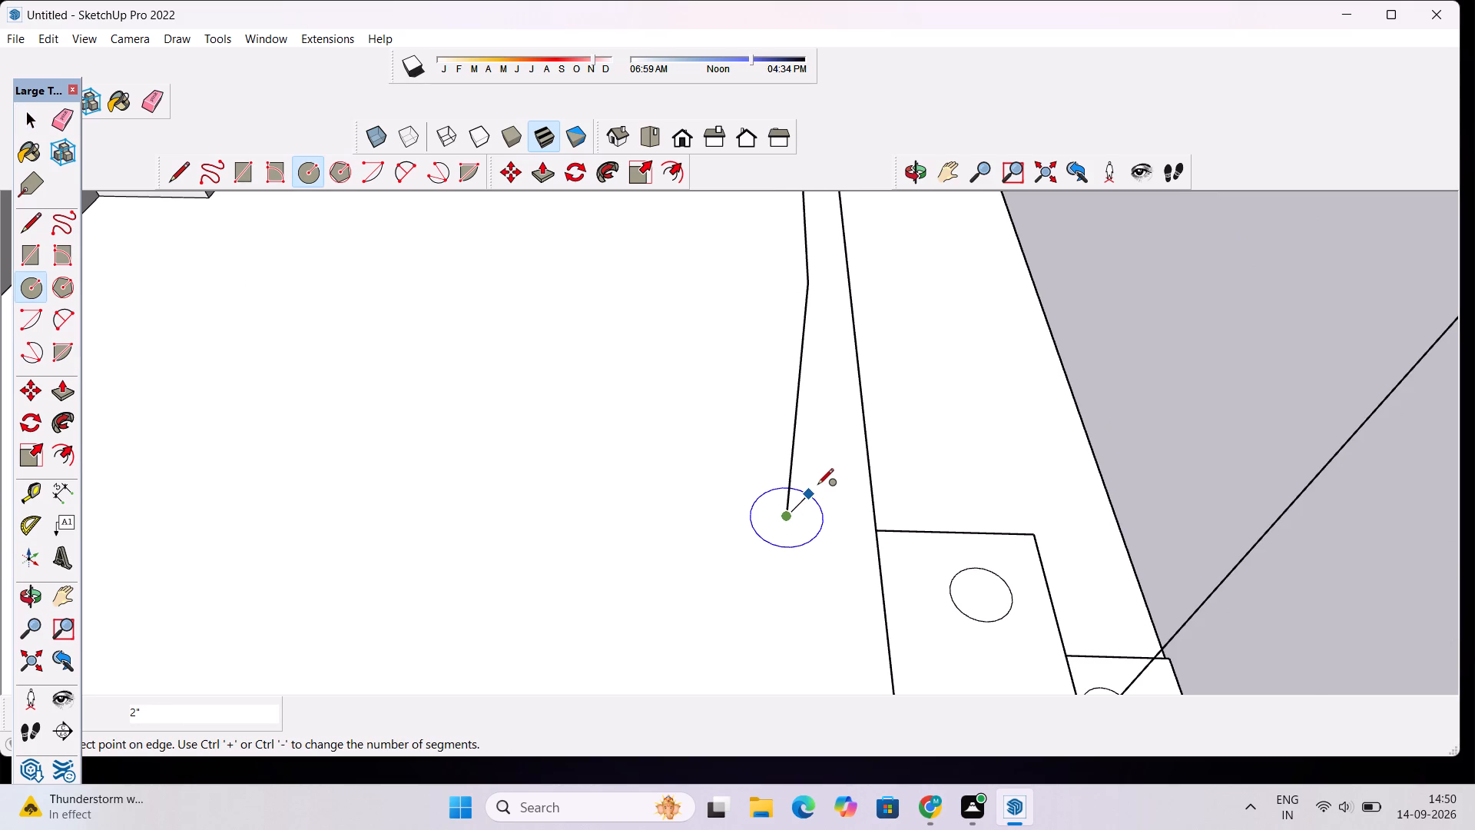
{"action": "type", "text": "2\""}
{"action": "key", "text": "Return"}
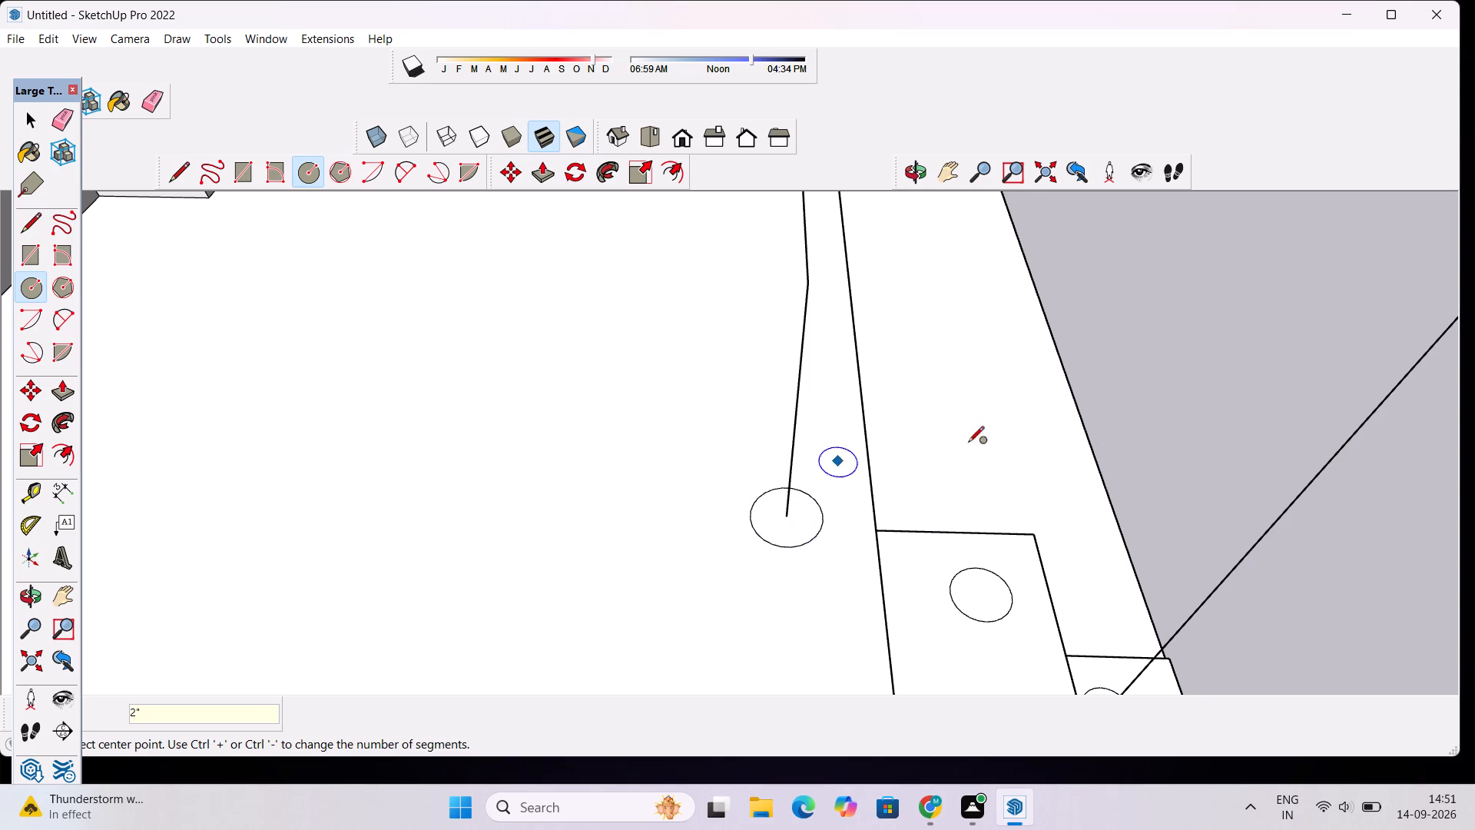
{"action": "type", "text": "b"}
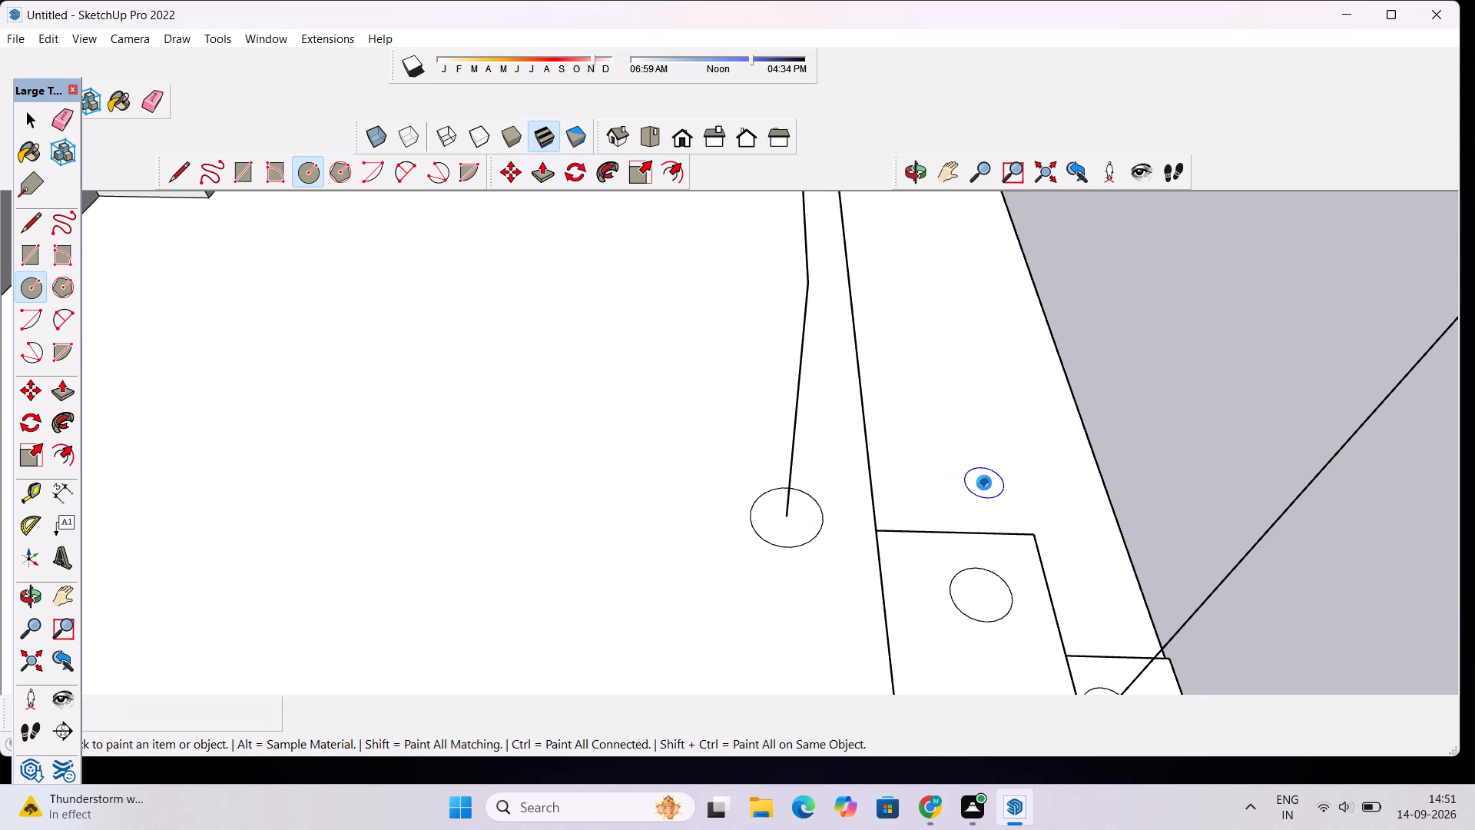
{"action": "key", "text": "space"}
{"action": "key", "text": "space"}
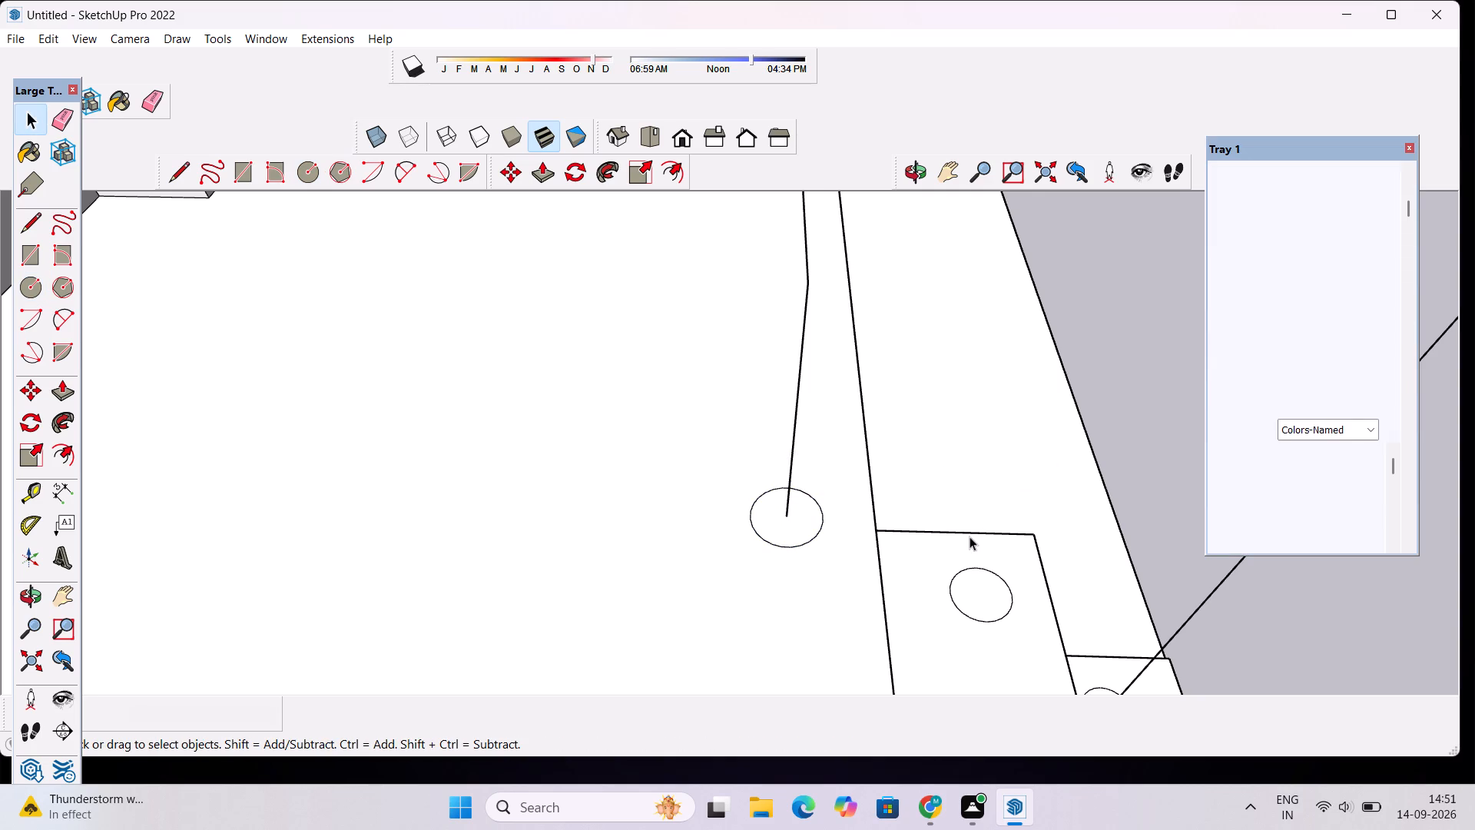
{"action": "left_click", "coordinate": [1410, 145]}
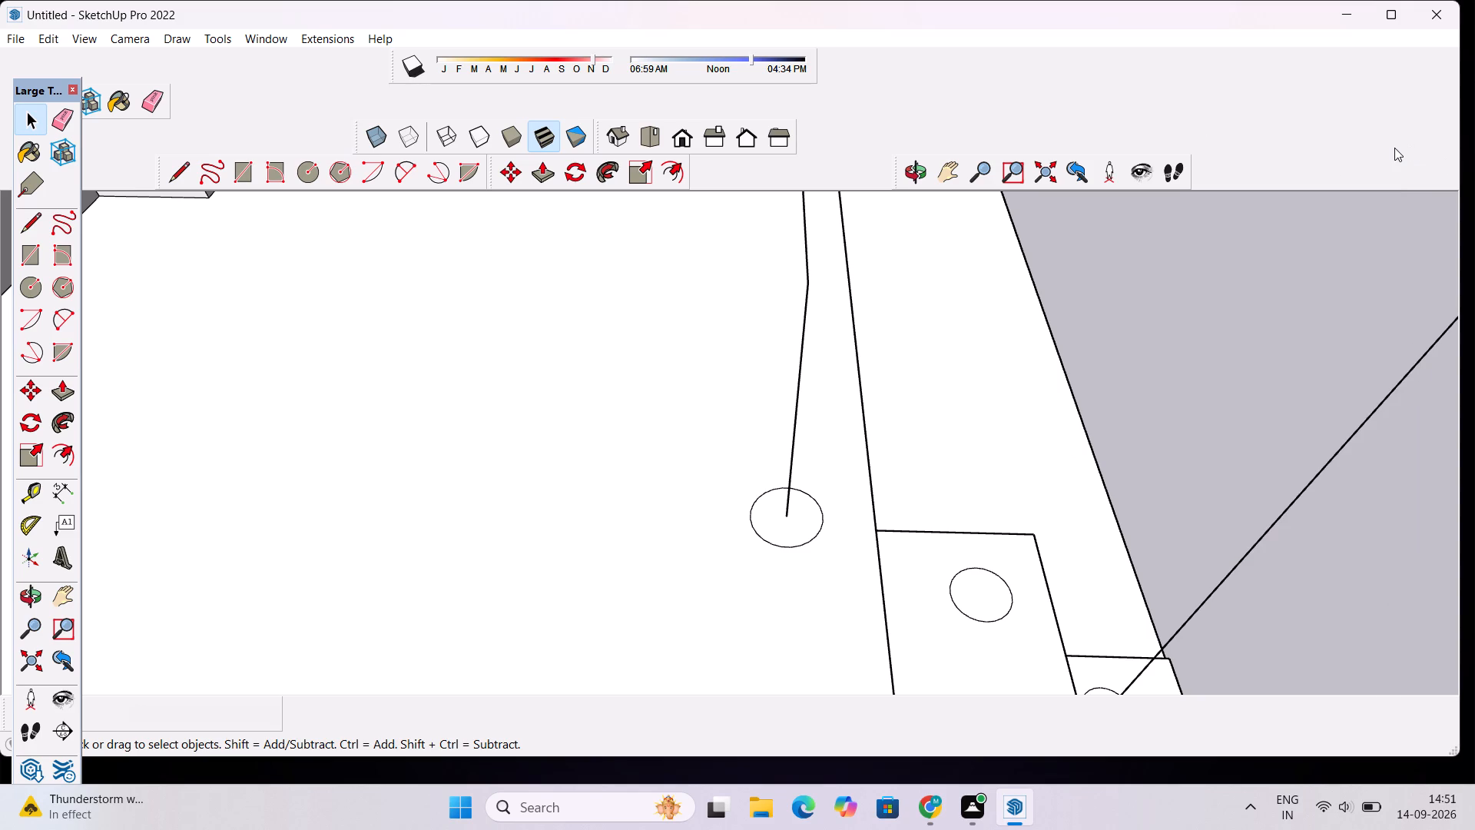
Examine the slab railing line, the stair opening and the stacked circles on the far side wall from several angles.
{"action": "scroll", "coordinate": [837, 302], "scroll_direction": "down", "scroll_amount": 6}
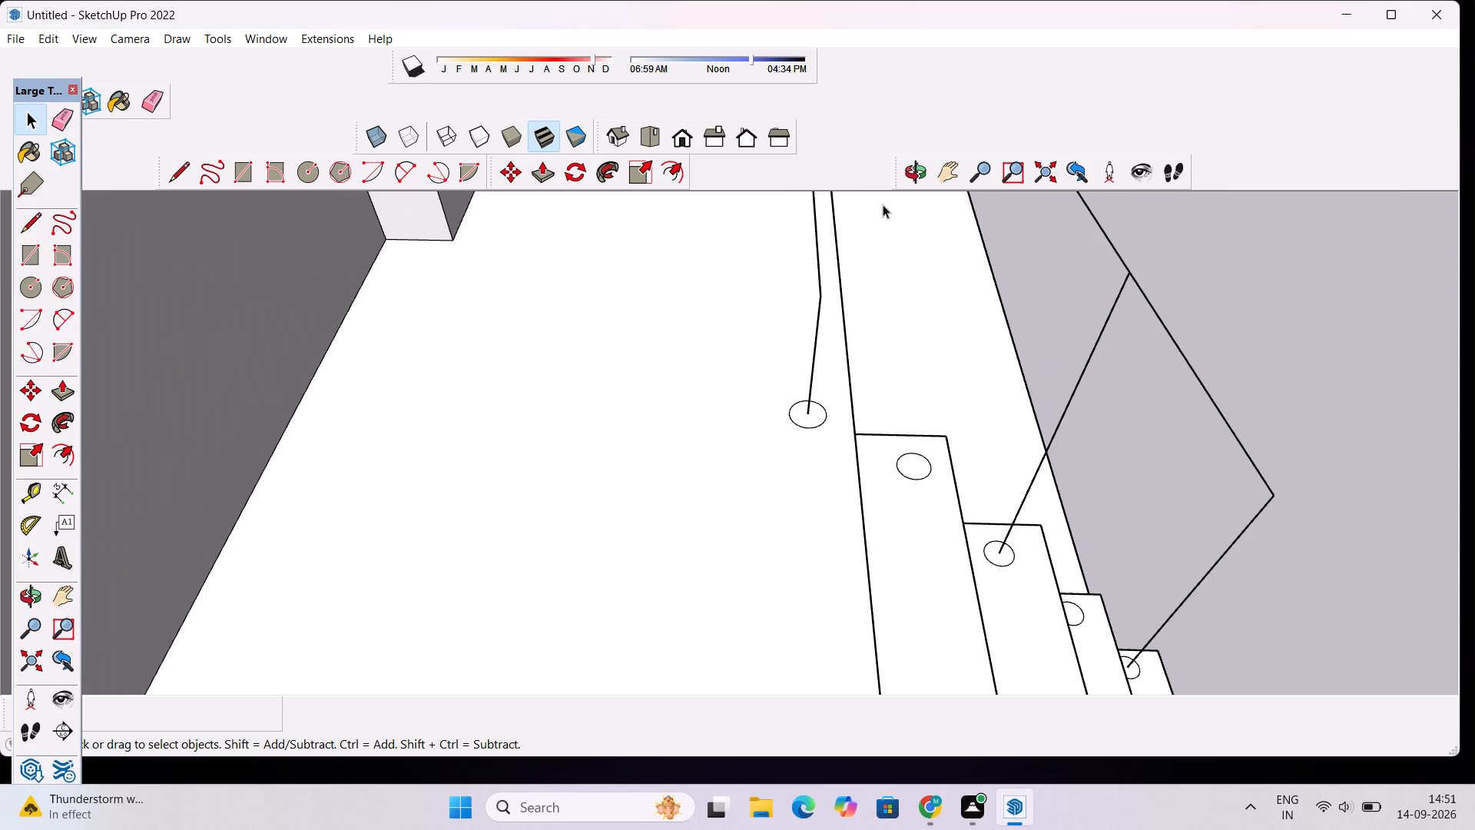
{"action": "left_click", "coordinate": [916, 166]}
{"action": "left_click_drag", "start_coordinate": [838, 410], "coordinate": [671, 261]}
{"action": "left_click_drag", "start_coordinate": [1007, 460], "coordinate": [908, 443]}
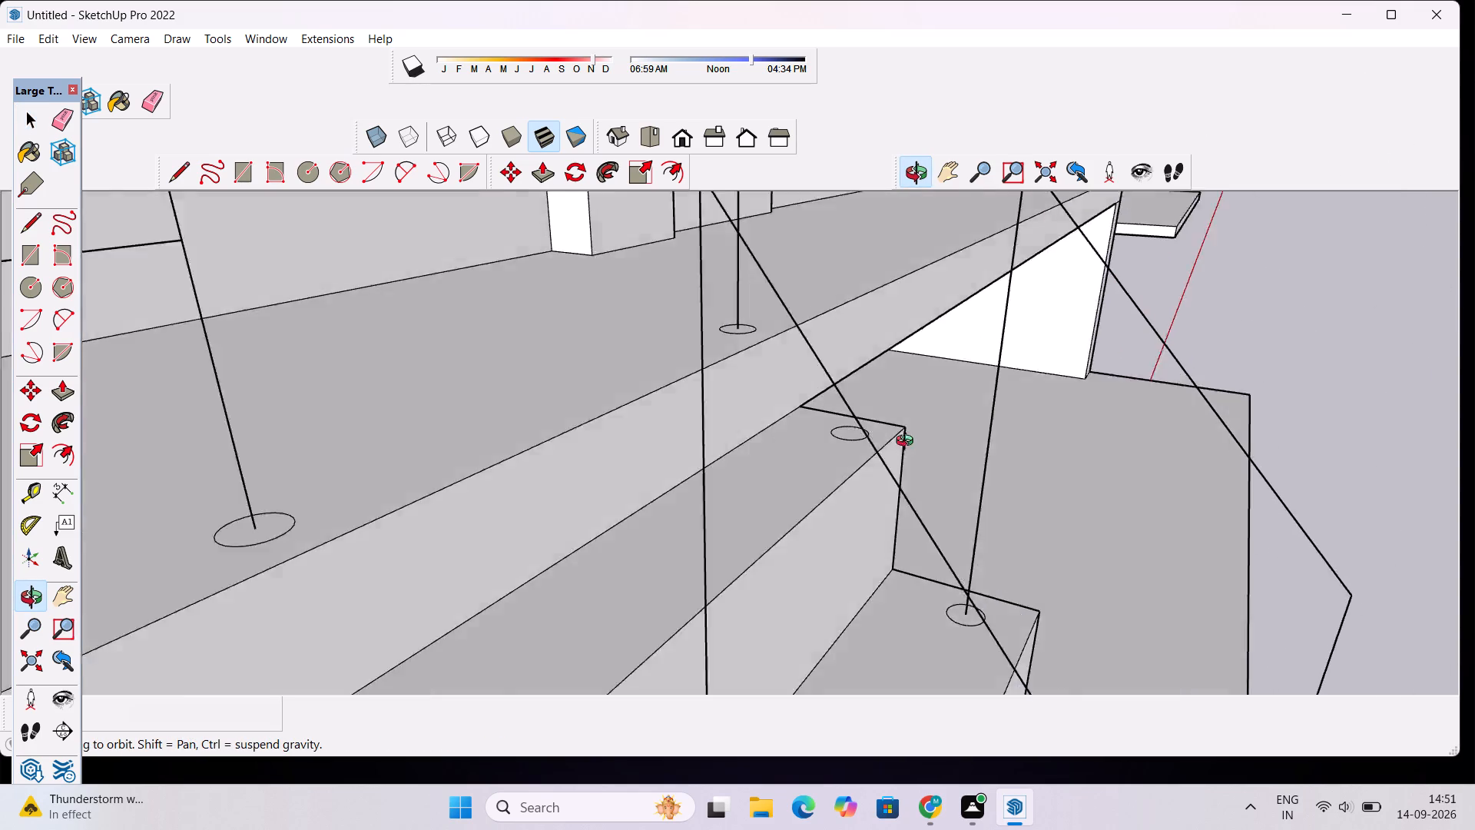
{"action": "left_click_drag", "start_coordinate": [908, 443], "coordinate": [761, 446]}
{"action": "scroll", "coordinate": [766, 446], "scroll_direction": "down", "scroll_amount": 11}
{"action": "scroll", "coordinate": [848, 373], "scroll_direction": "up", "scroll_amount": 4}
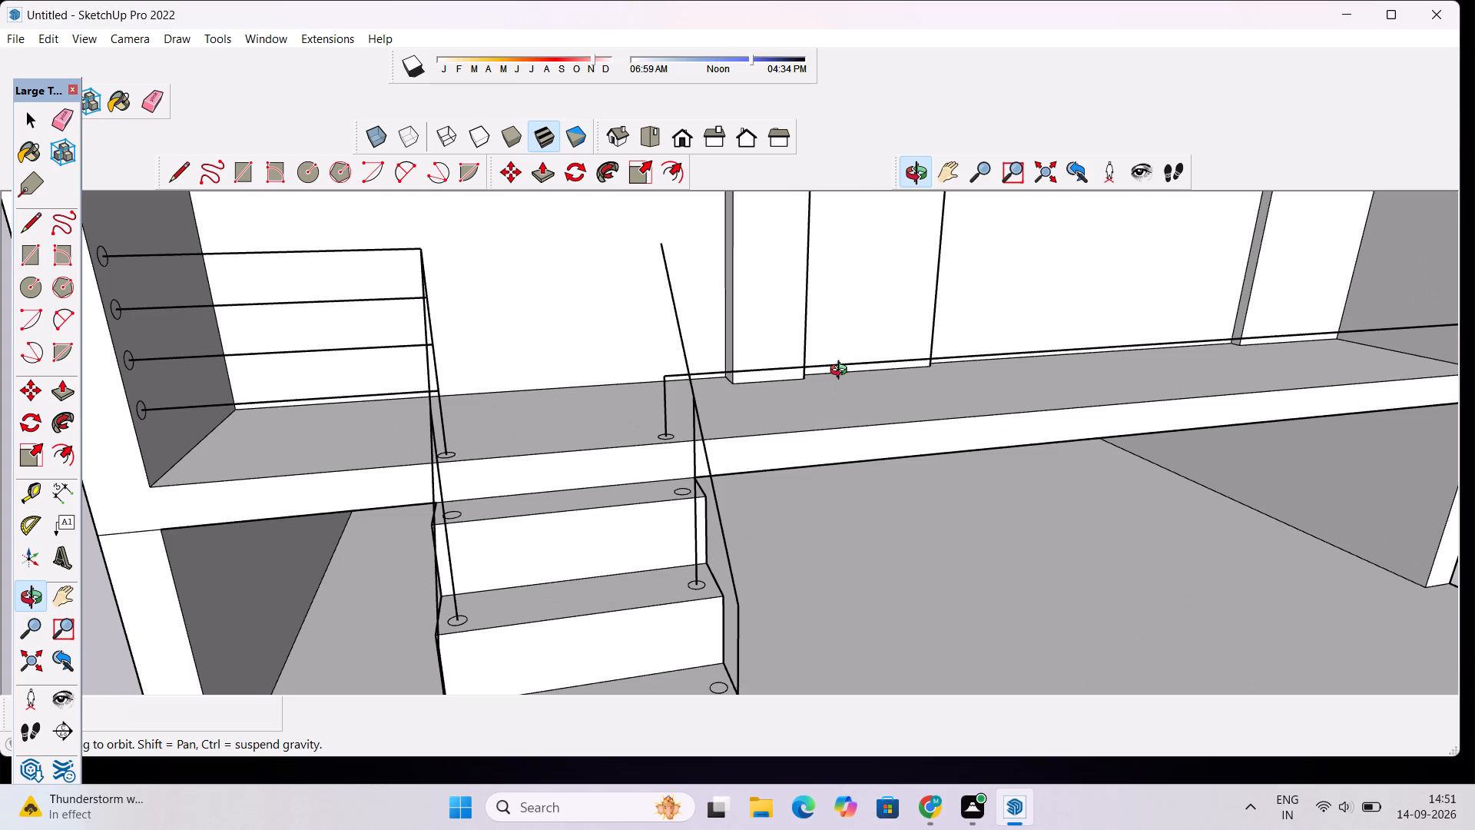
{"action": "left_click_drag", "start_coordinate": [831, 350], "coordinate": [772, 431], "text": "shift"}
{"action": "scroll", "coordinate": [763, 419], "scroll_direction": "down", "scroll_amount": 6, "text": "shift"}
{"action": "left_click_drag", "start_coordinate": [744, 423], "coordinate": [885, 456]}
{"action": "scroll", "coordinate": [1039, 317], "scroll_direction": "up", "scroll_amount": 3}
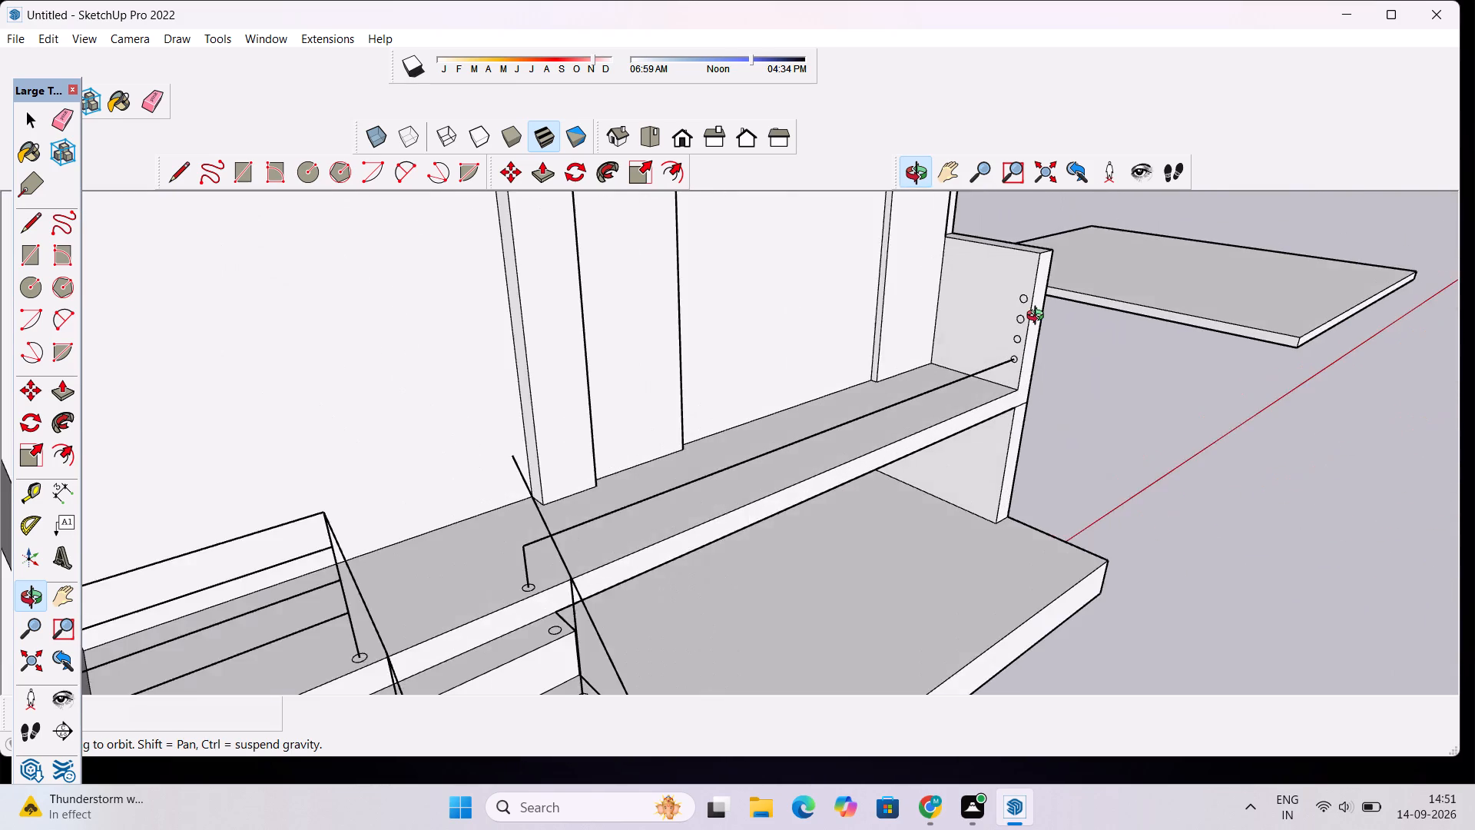
{"action": "scroll", "coordinate": [1039, 317], "scroll_direction": "up", "scroll_amount": 4}
{"action": "left_click_drag", "start_coordinate": [1014, 365], "coordinate": [989, 399], "text": "shift"}
{"action": "scroll", "coordinate": [987, 383], "scroll_direction": "down", "scroll_amount": 8, "text": "shift"}
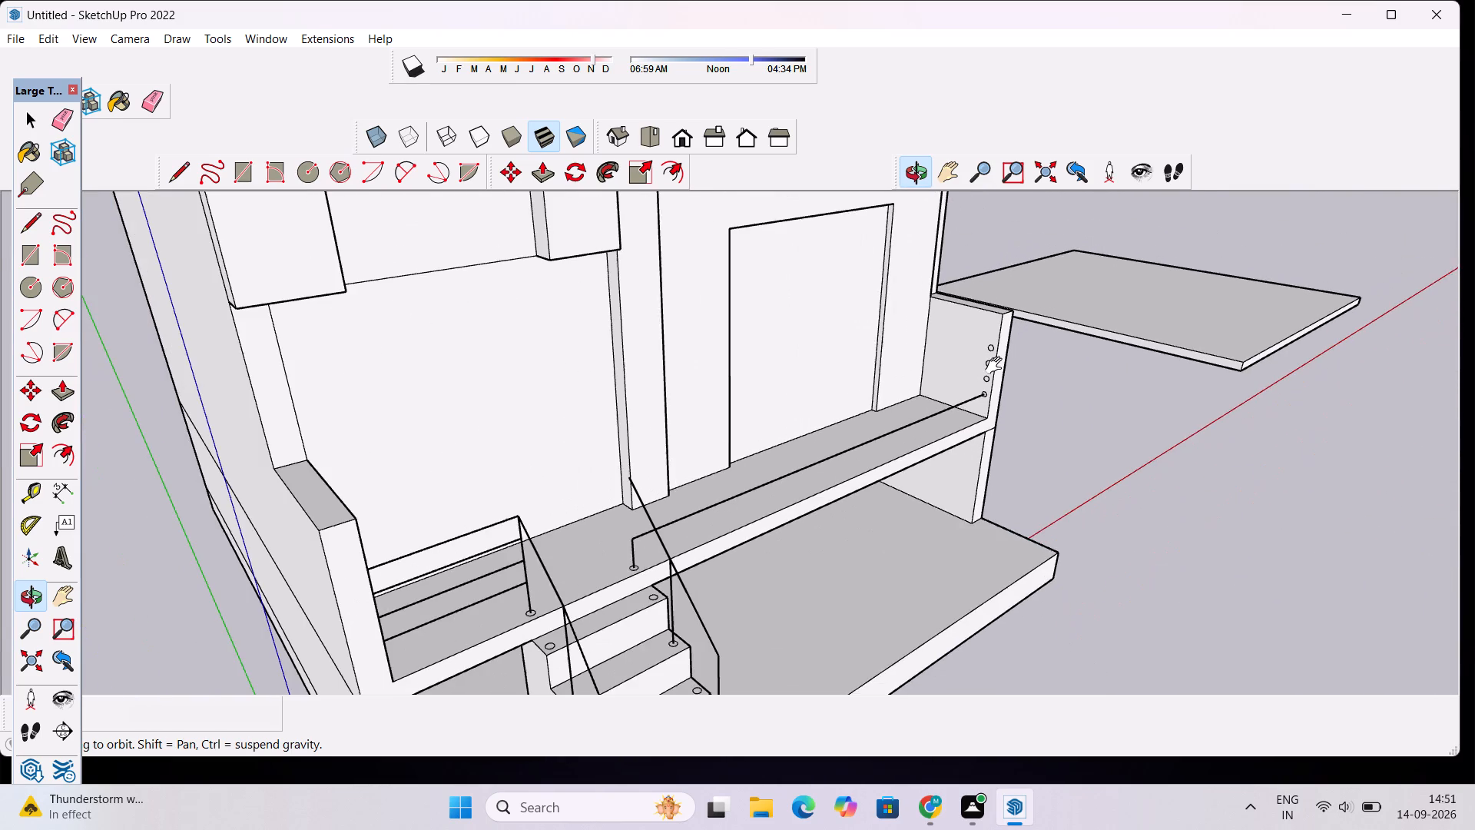
{"action": "scroll", "coordinate": [997, 366], "scroll_direction": "up", "scroll_amount": 3, "text": "shift"}
{"action": "left_click_drag", "start_coordinate": [996, 370], "coordinate": [986, 382], "text": "shift"}
{"action": "left_click_drag", "start_coordinate": [393, 661], "coordinate": [544, 578], "text": "shift"}
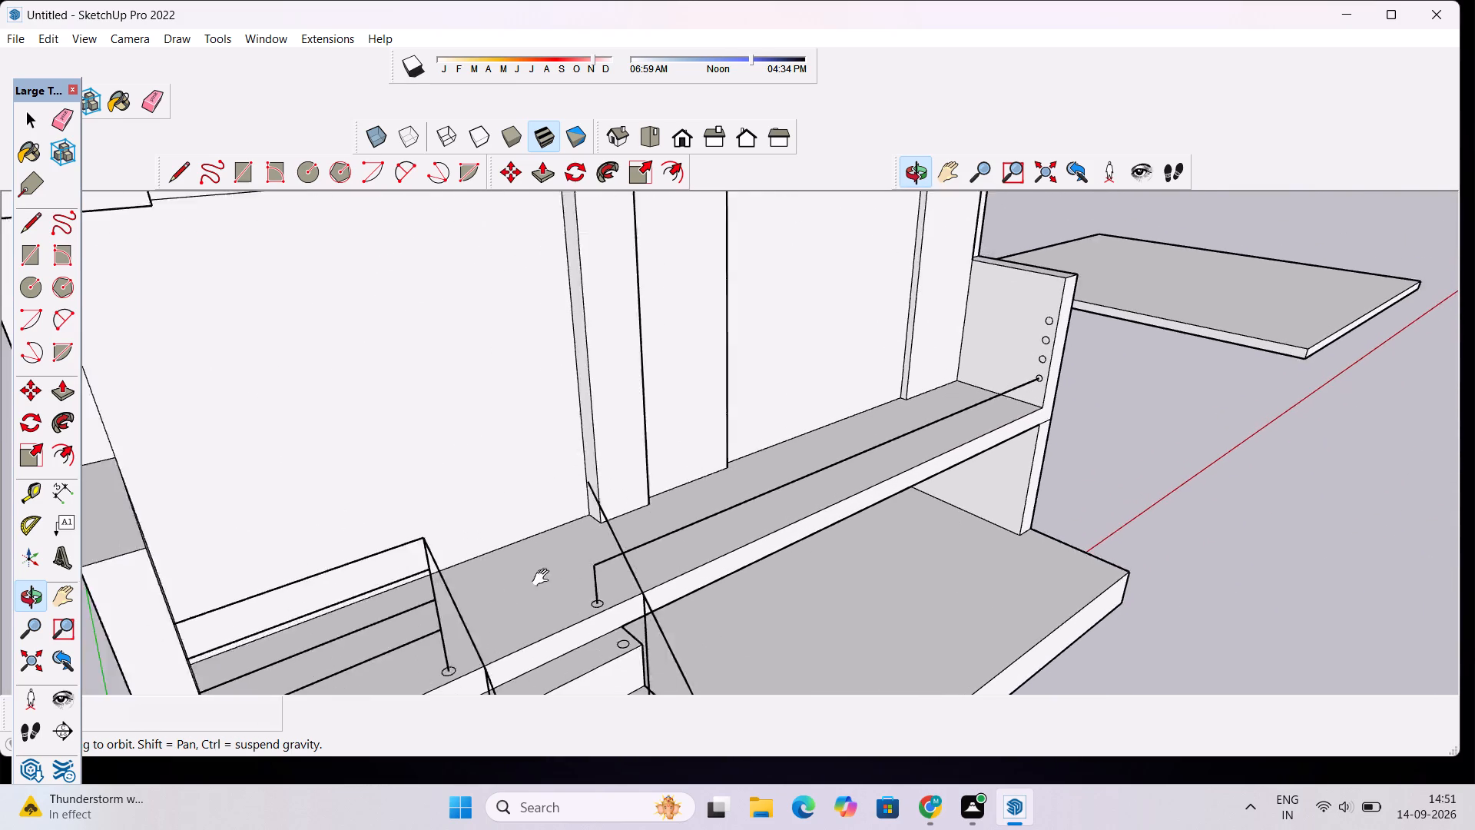
{"action": "left_click_drag", "start_coordinate": [544, 578], "coordinate": [555, 568], "text": "shift"}
{"action": "scroll", "coordinate": [615, 553], "scroll_direction": "up", "scroll_amount": 7, "text": "shift"}
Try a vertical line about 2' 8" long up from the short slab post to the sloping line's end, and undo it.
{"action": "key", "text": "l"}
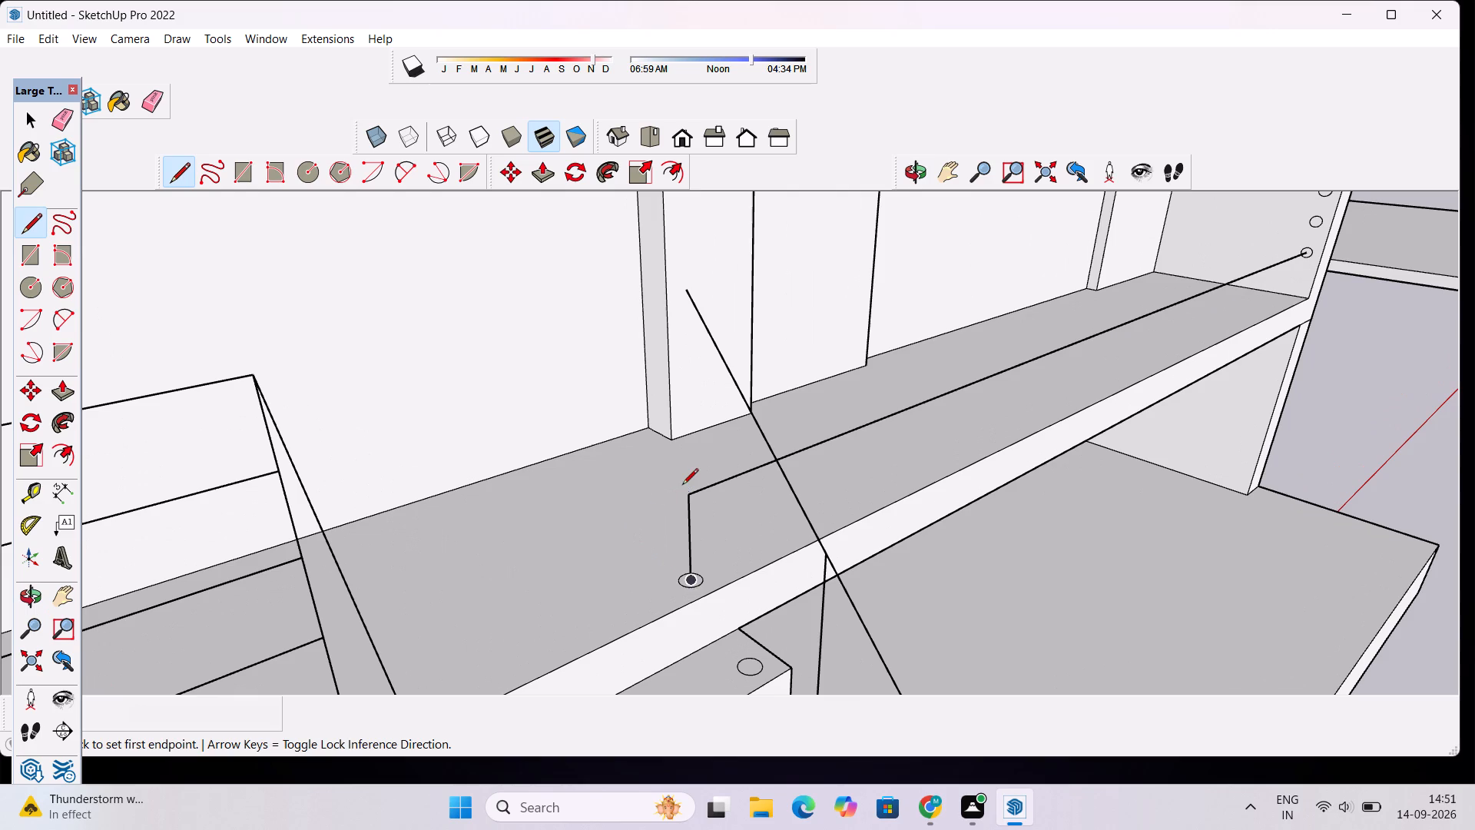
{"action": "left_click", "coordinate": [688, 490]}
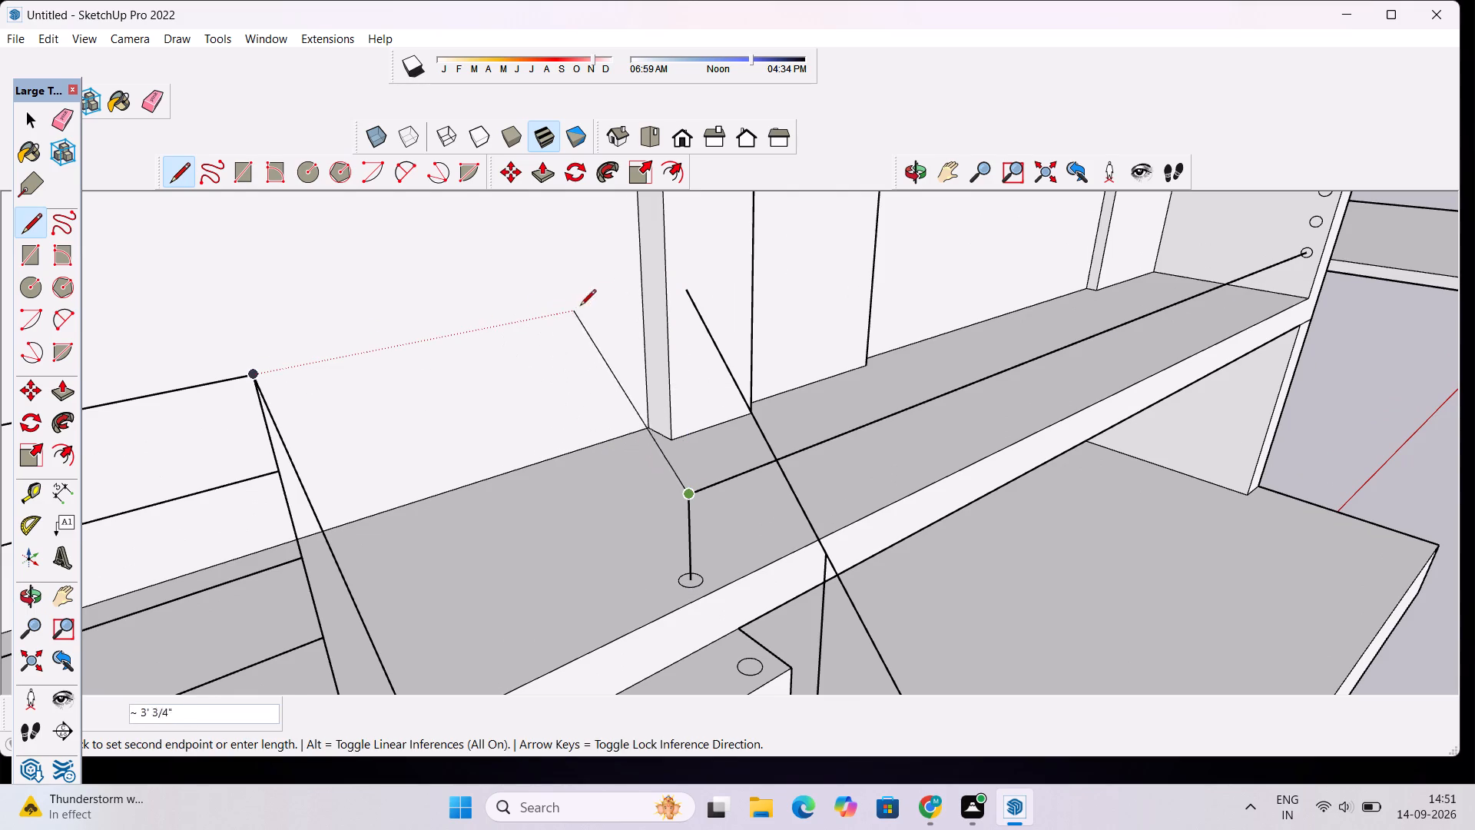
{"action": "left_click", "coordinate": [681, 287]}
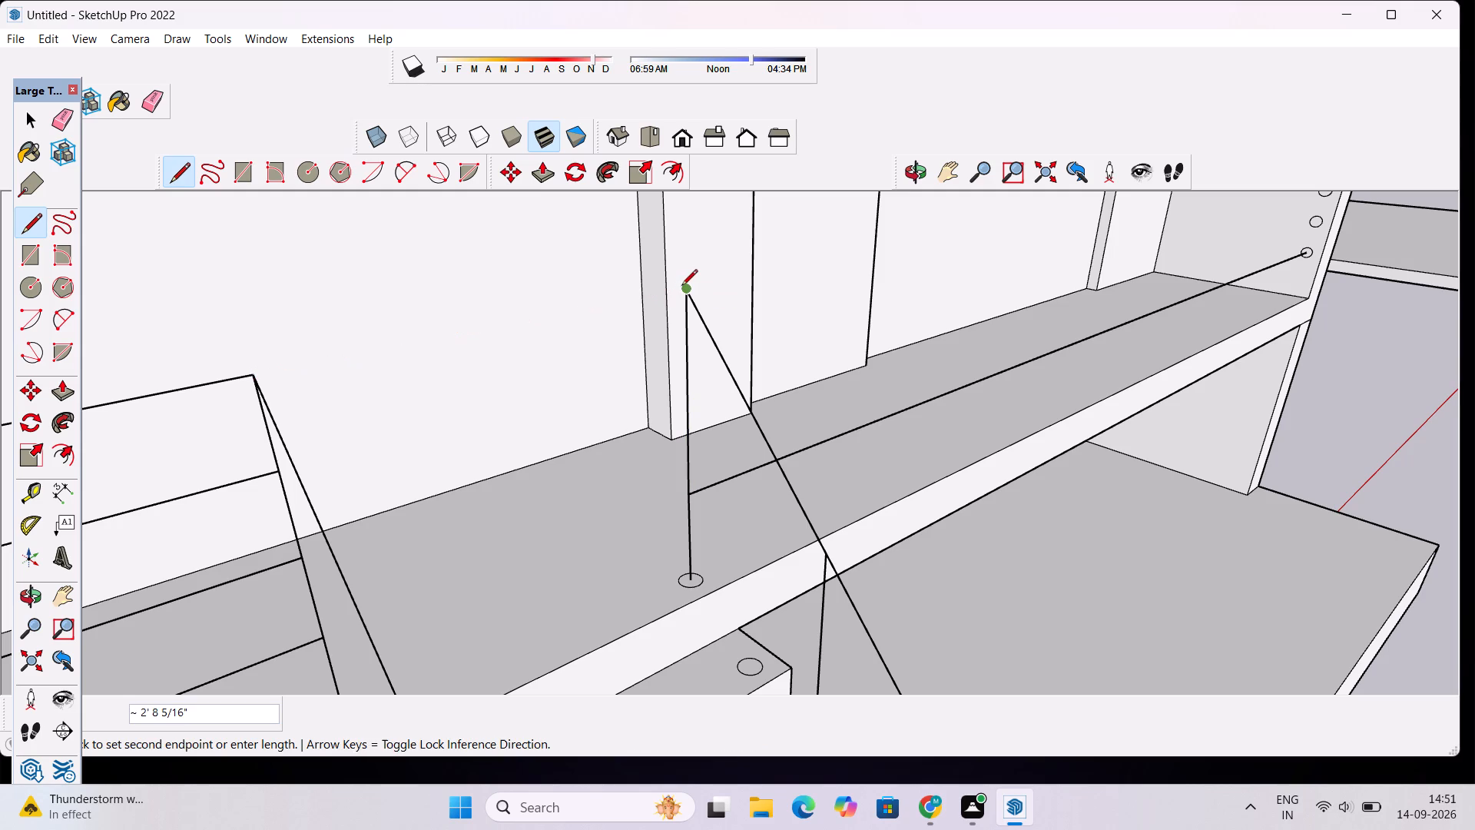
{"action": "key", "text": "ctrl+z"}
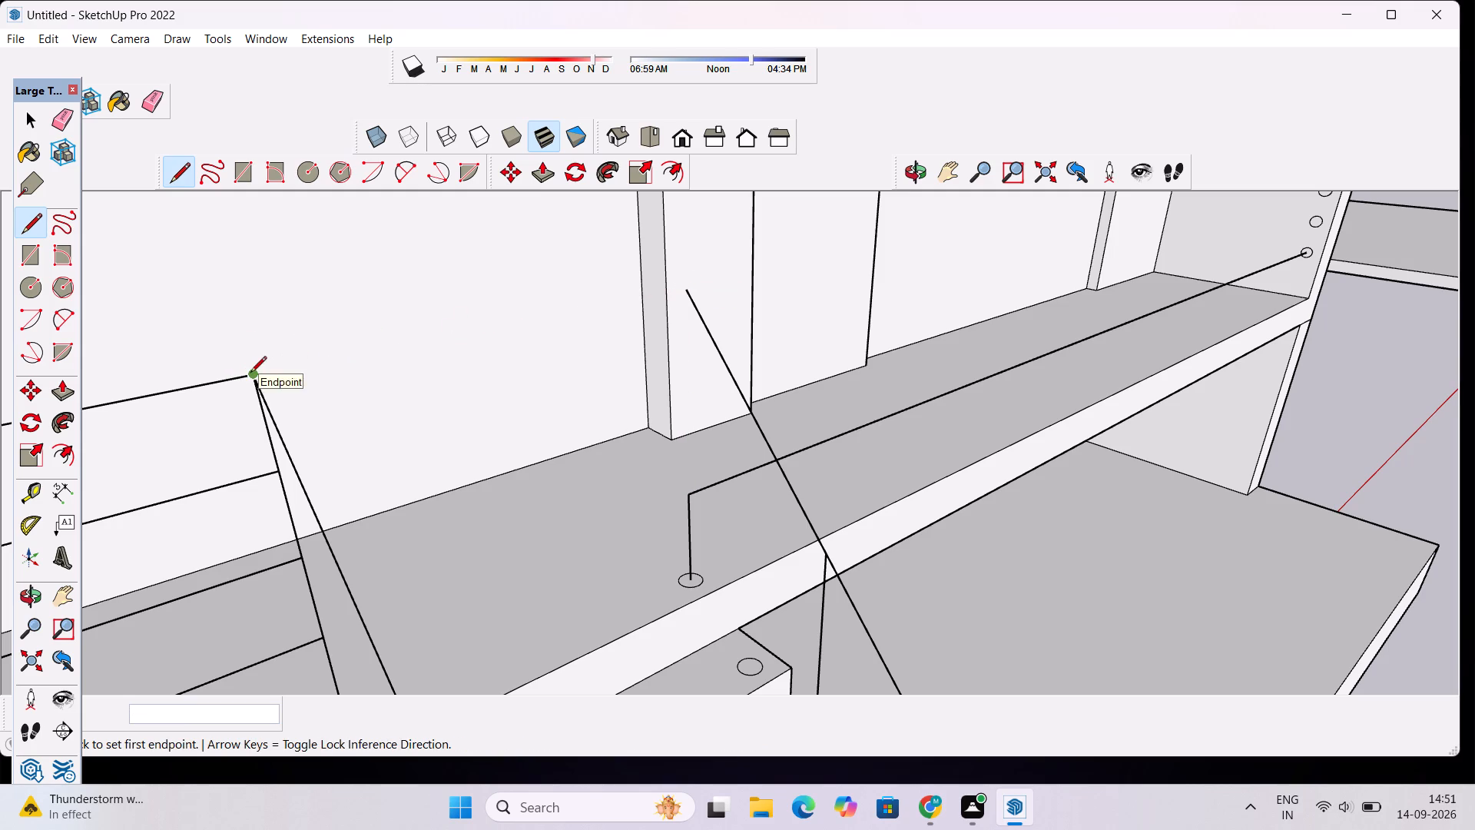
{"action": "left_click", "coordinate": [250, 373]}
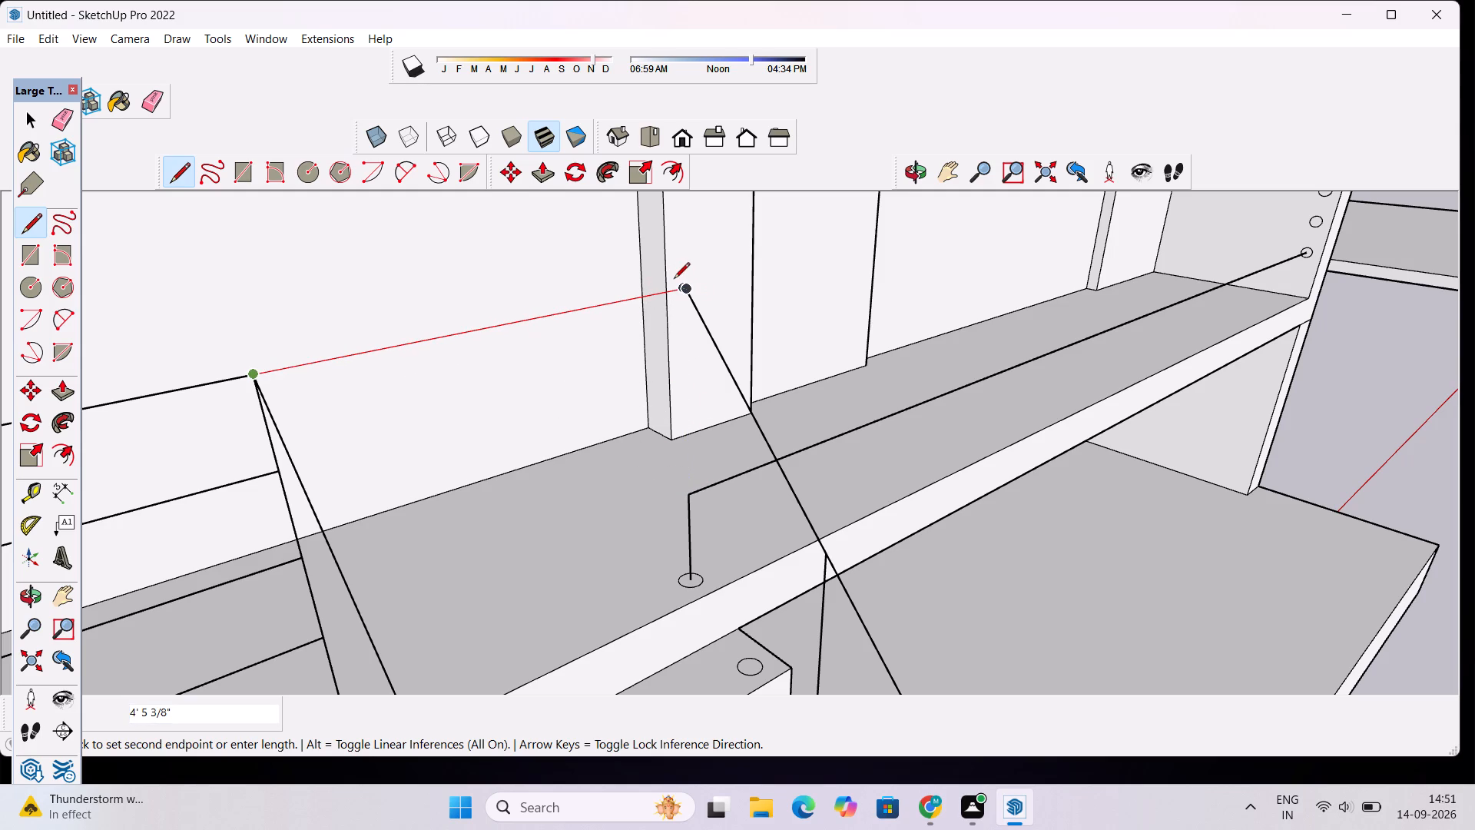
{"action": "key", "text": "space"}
Erase the upper segment of the sloping line that extends from the stair post over the slab.
{"action": "key", "text": "e"}
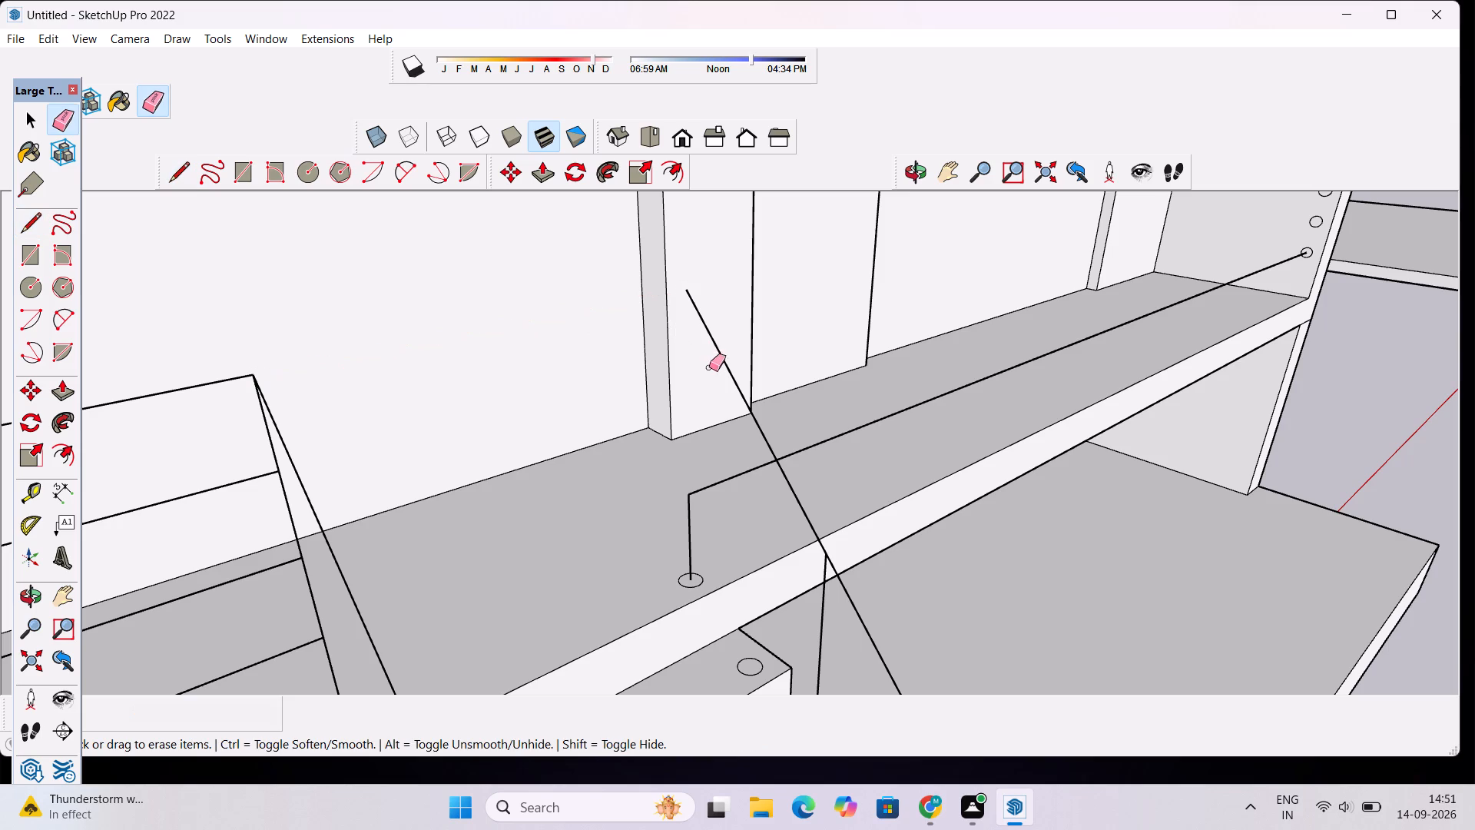
{"action": "left_click", "coordinate": [719, 350]}
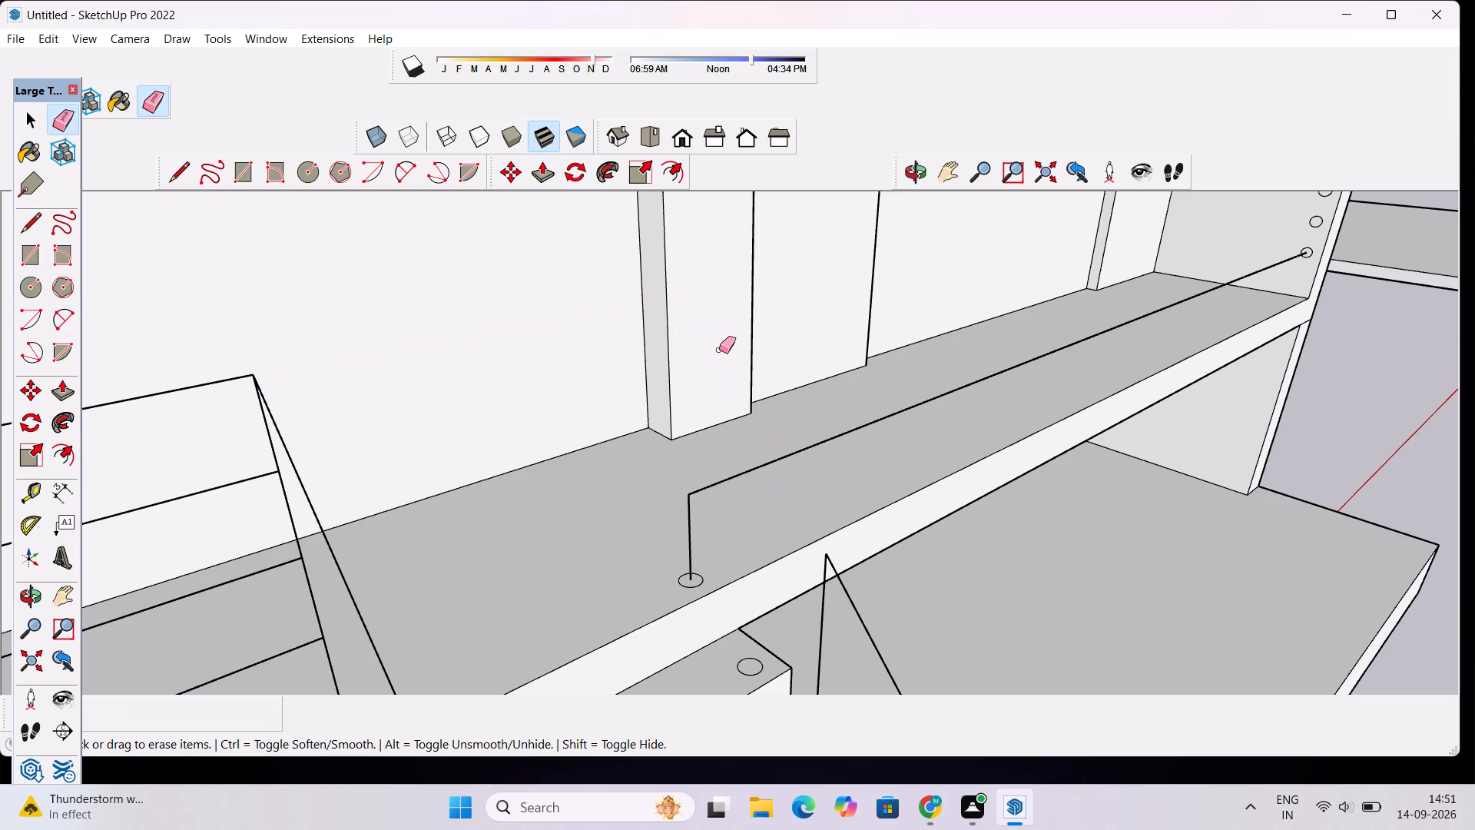
Extend the short slab post vertically by about 2' 8", level with the top of the railing across the stair opening.
{"action": "key", "text": "l"}
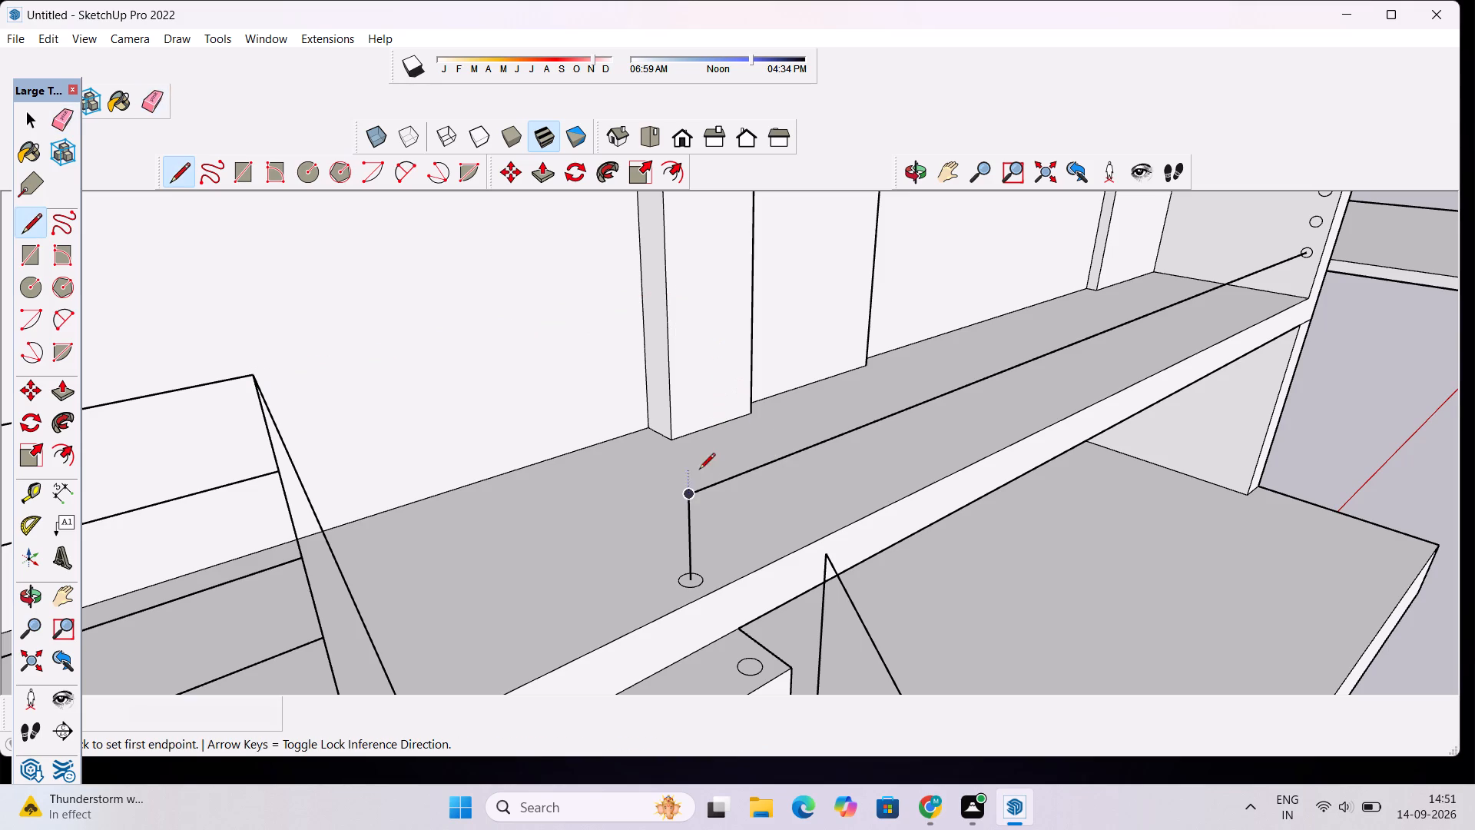
{"action": "left_click", "coordinate": [689, 500]}
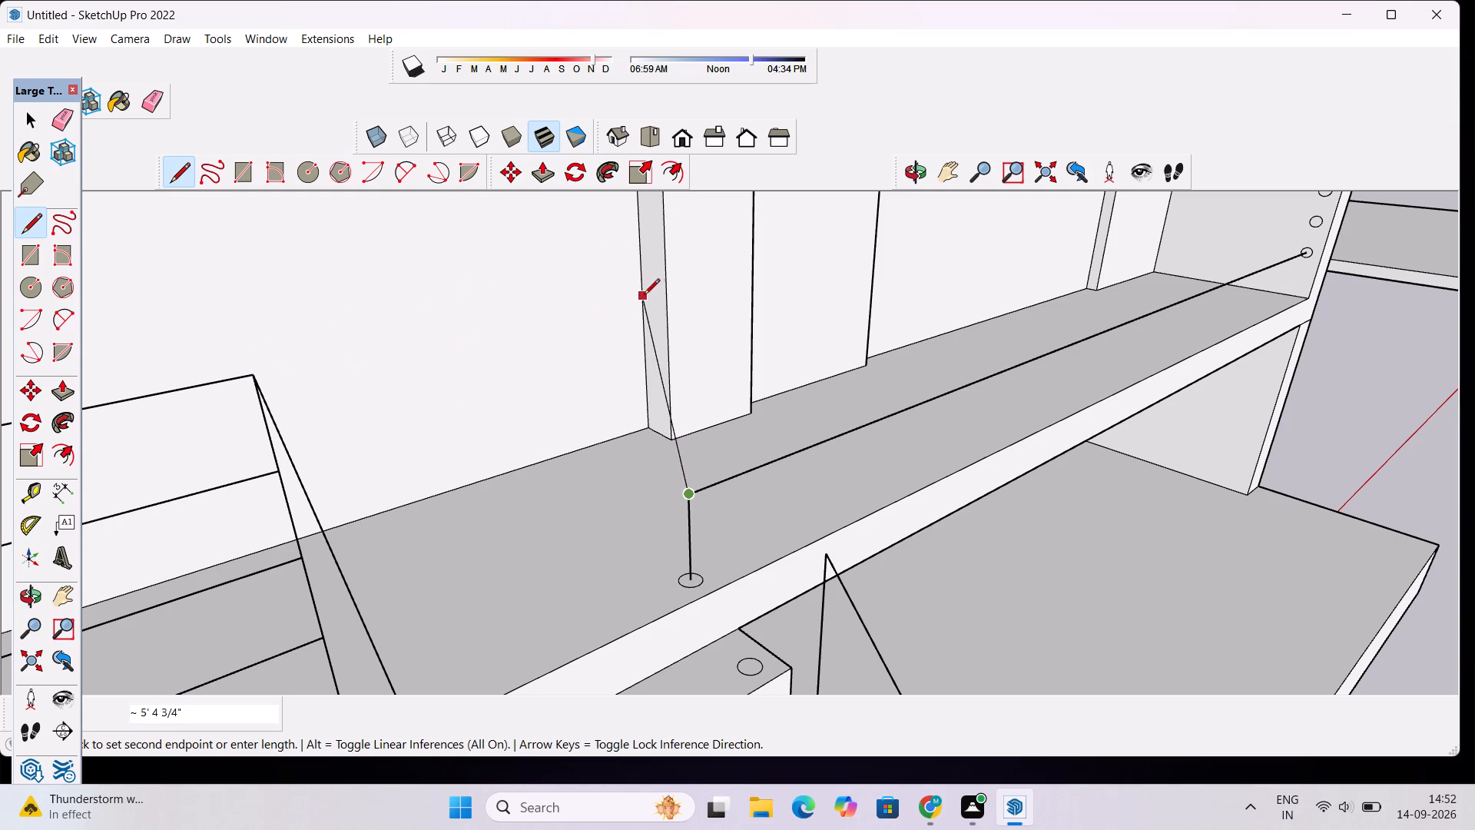
{"action": "left_click", "coordinate": [681, 289]}
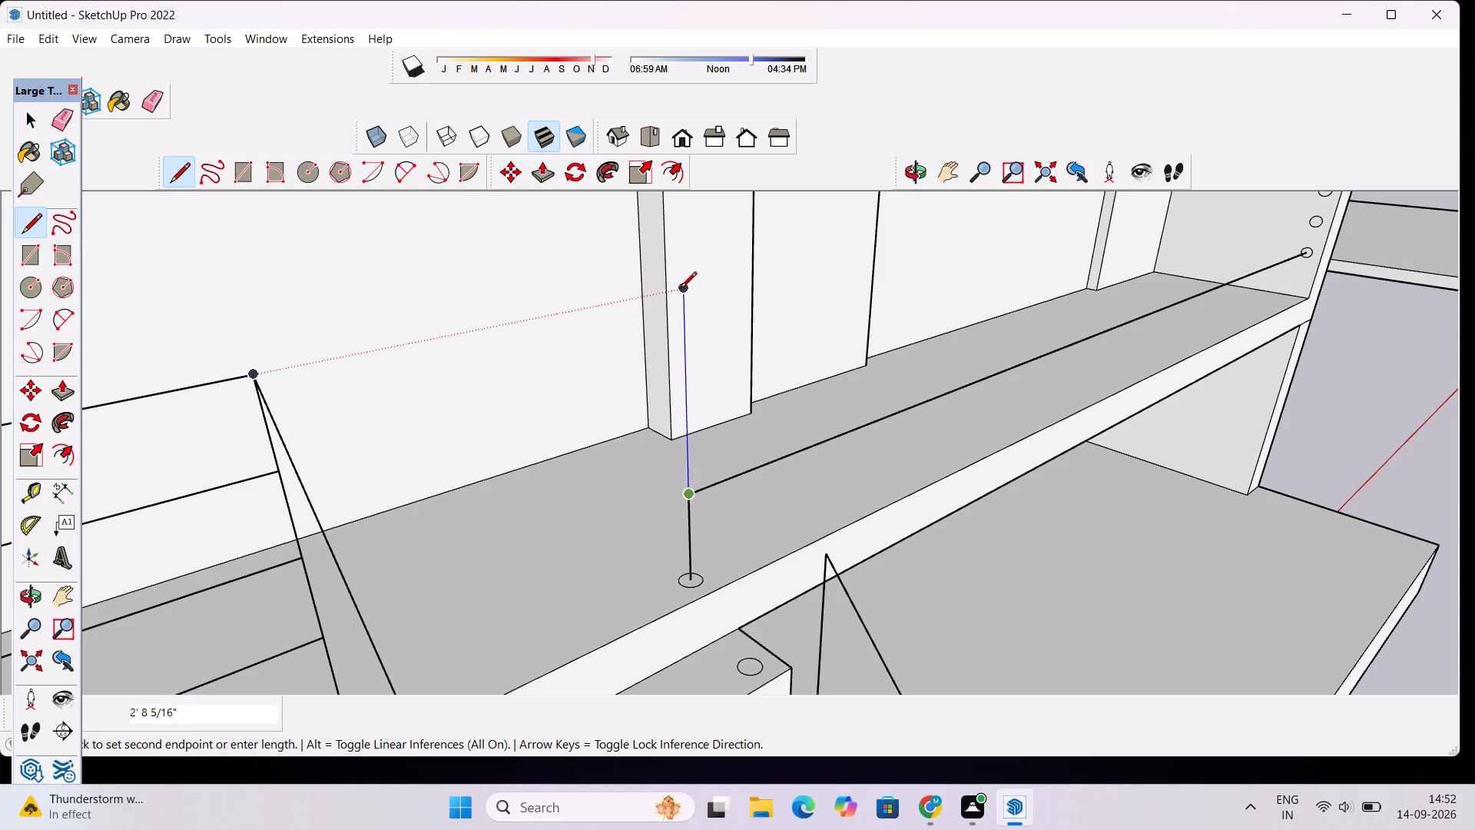
{"action": "key", "text": "space"}
Draw a horizontal line about 23' 6" long from the centre of the side wall's second-lowest circle to the slab post.
{"action": "scroll", "coordinate": [618, 343], "scroll_direction": "down", "scroll_amount": 5}
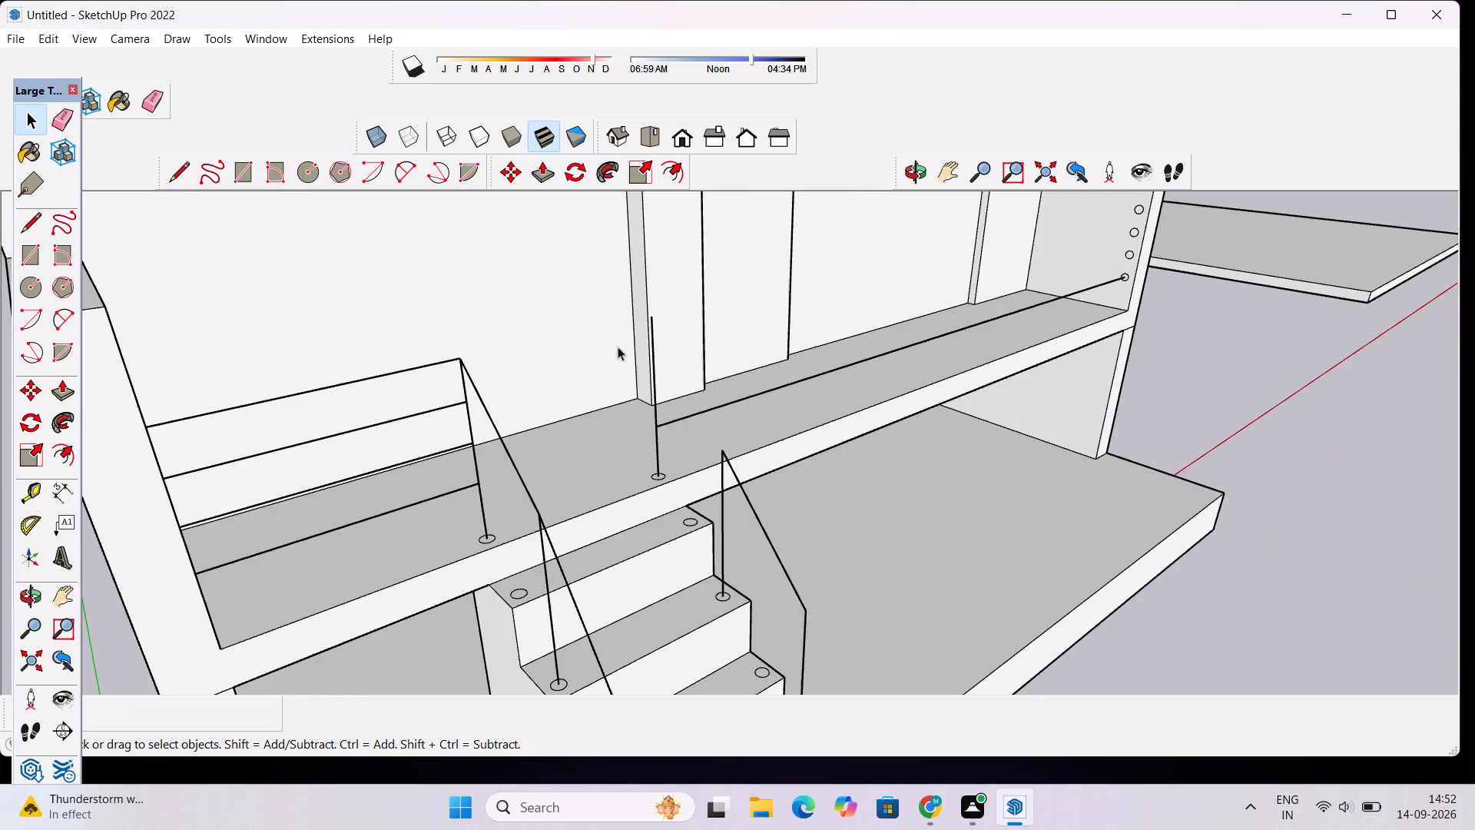
{"action": "scroll", "coordinate": [618, 347], "scroll_direction": "down", "scroll_amount": 4}
{"action": "scroll", "coordinate": [931, 172], "scroll_direction": "up", "scroll_amount": 7}
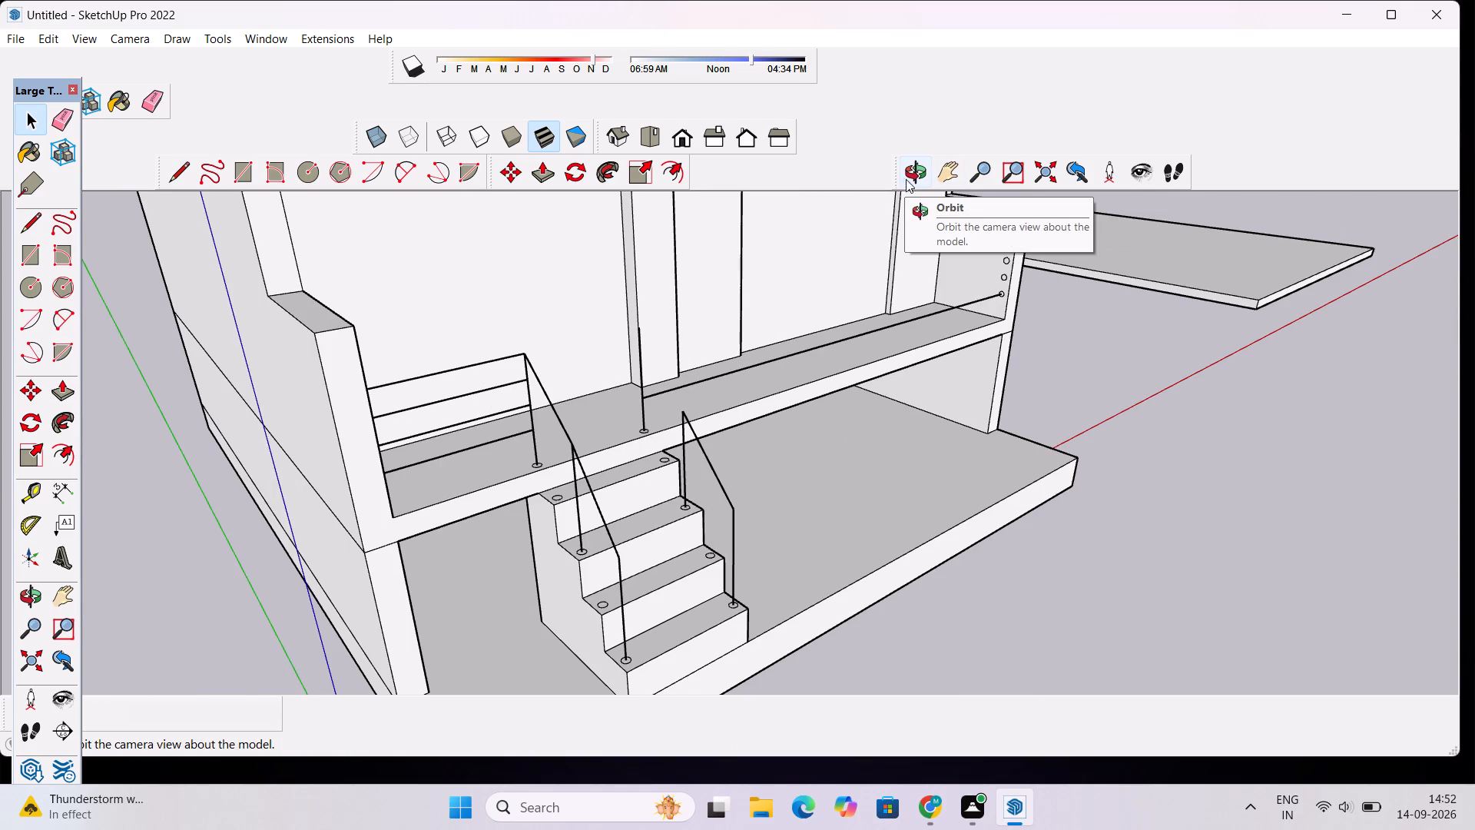
{"action": "left_click", "coordinate": [915, 176]}
{"action": "left_click_drag", "start_coordinate": [807, 358], "coordinate": [711, 460]}
{"action": "scroll", "coordinate": [669, 466], "scroll_direction": "up", "scroll_amount": 4}
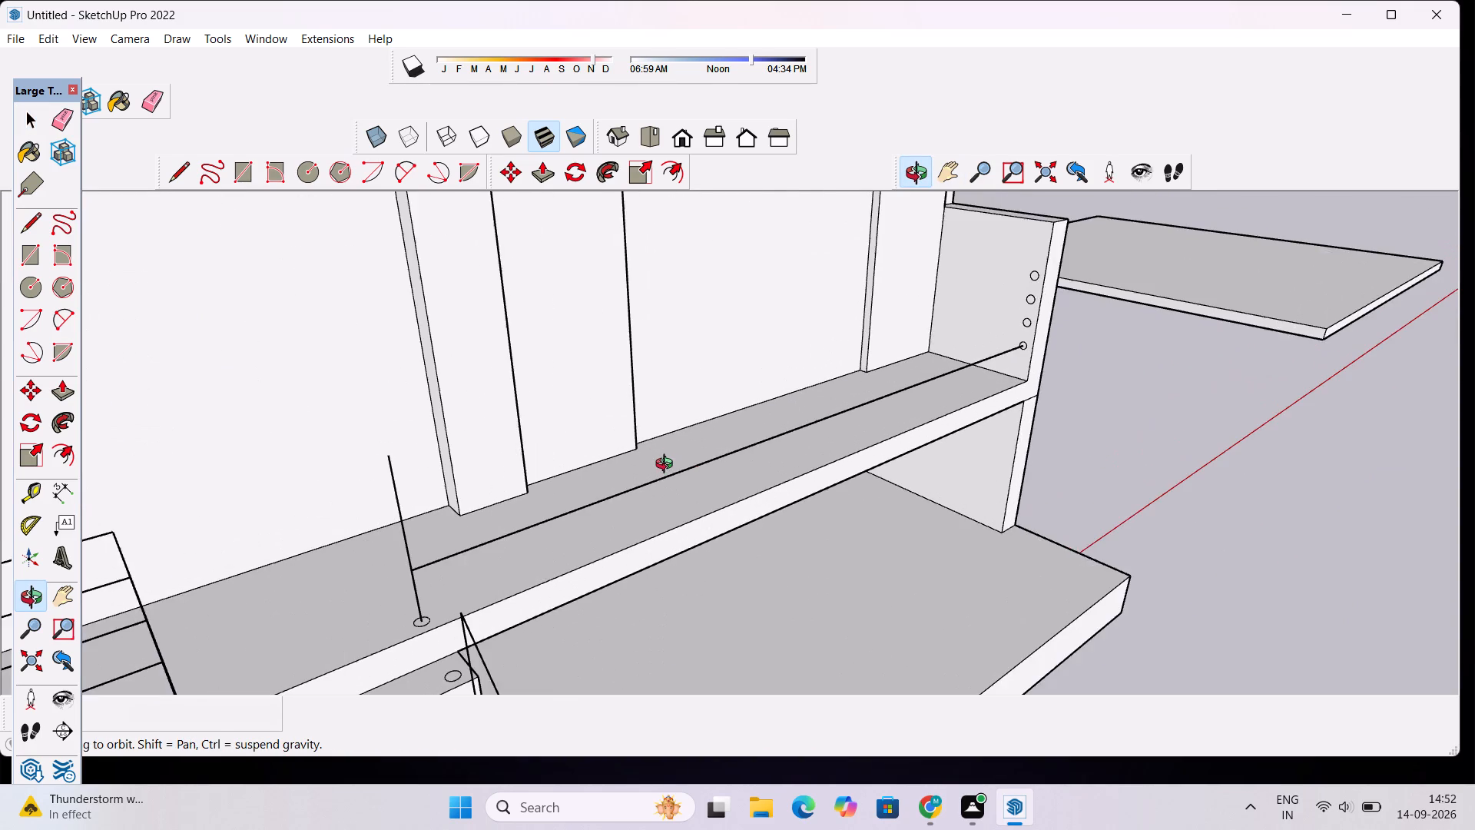
{"action": "left_click_drag", "start_coordinate": [639, 477], "coordinate": [694, 449], "text": "shift"}
{"action": "scroll", "coordinate": [1078, 277], "scroll_direction": "up", "scroll_amount": 3}
{"action": "key", "text": "l"}
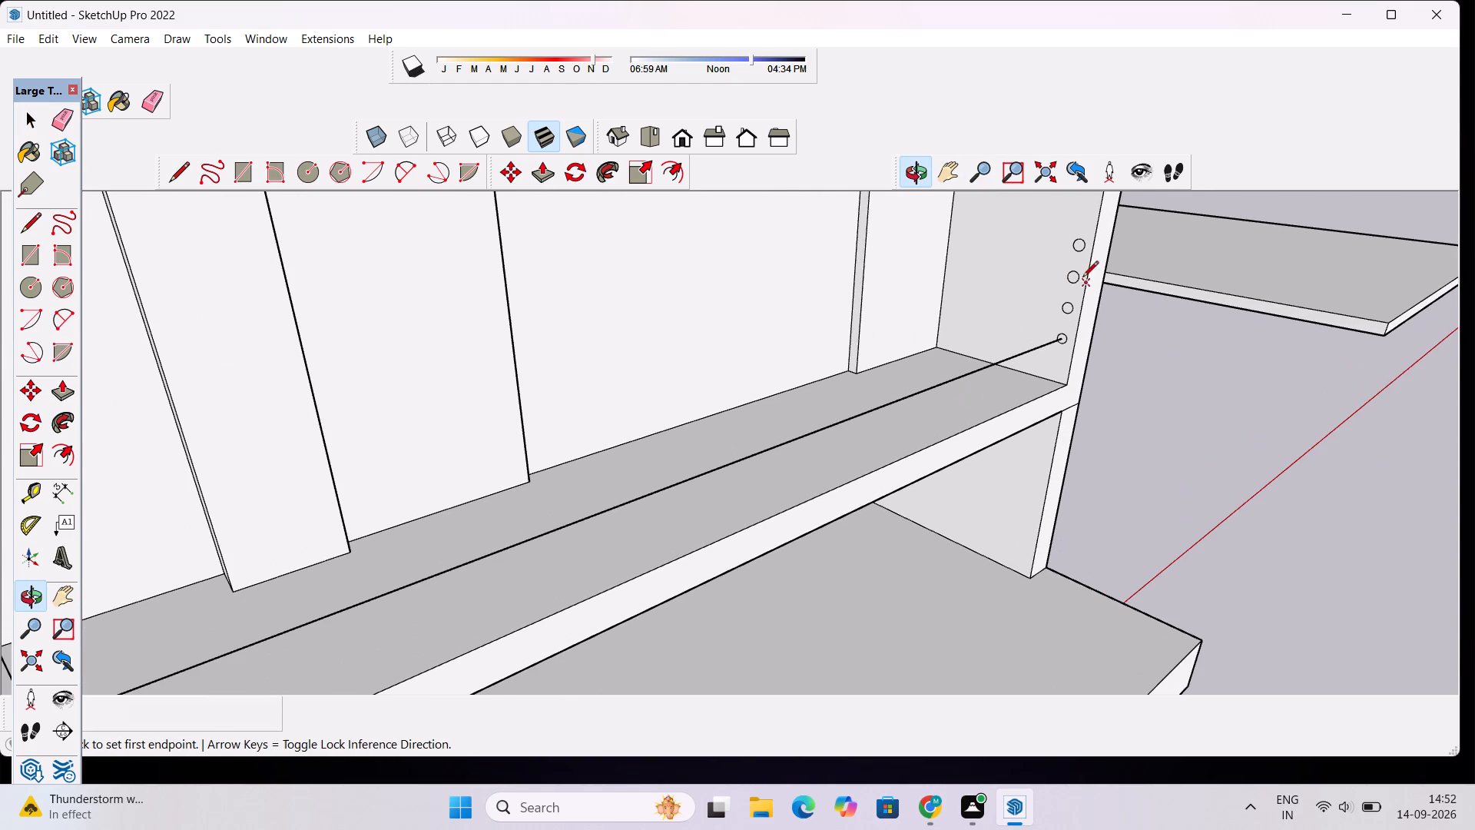
{"action": "scroll", "coordinate": [1065, 336], "scroll_direction": "up", "scroll_amount": 7}
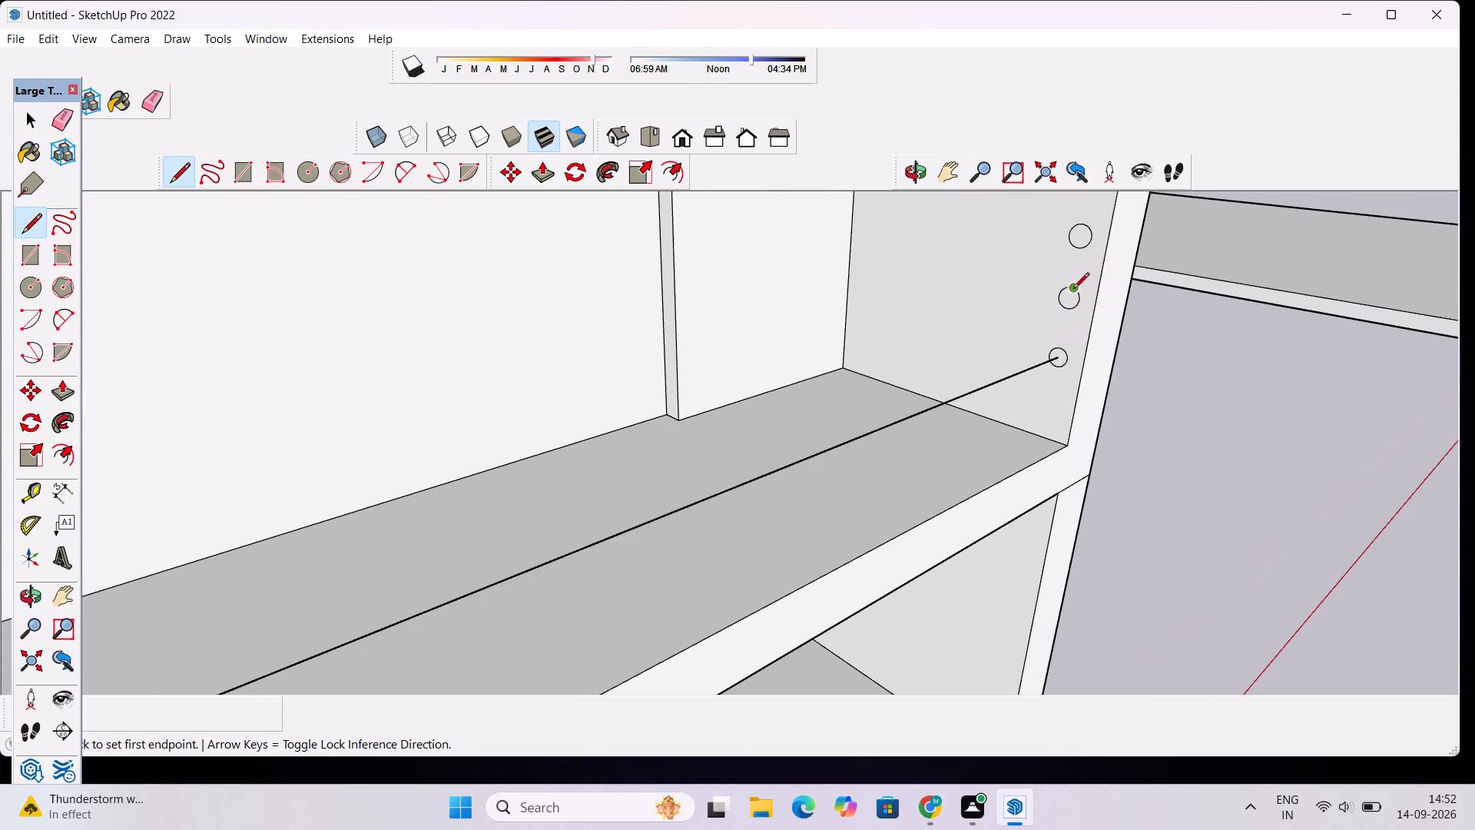
{"action": "scroll", "coordinate": [1070, 307], "scroll_direction": "up", "scroll_amount": 5}
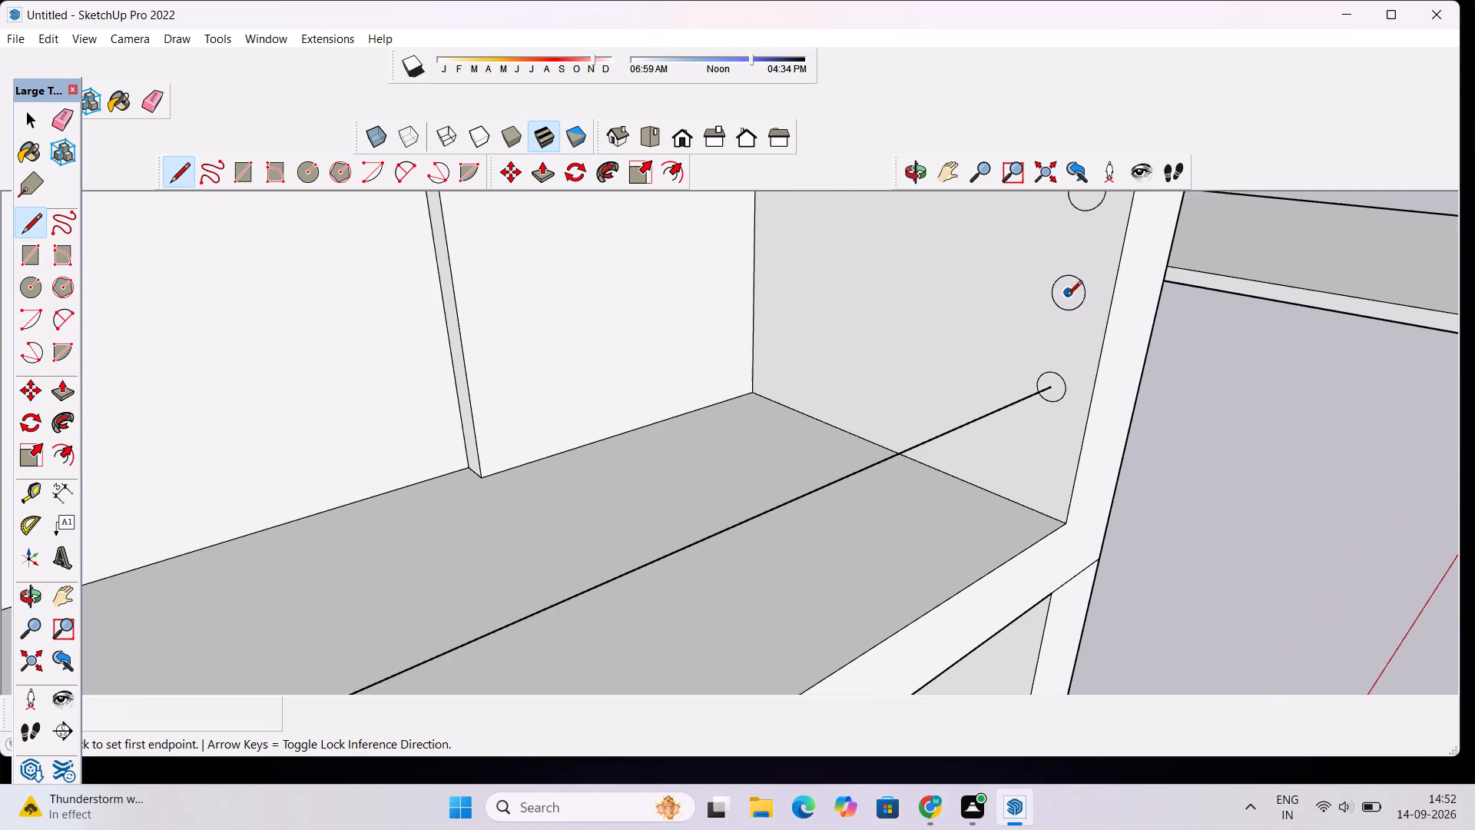
{"action": "left_click", "coordinate": [1066, 296]}
{"action": "scroll", "coordinate": [950, 321], "scroll_direction": "down", "scroll_amount": 15}
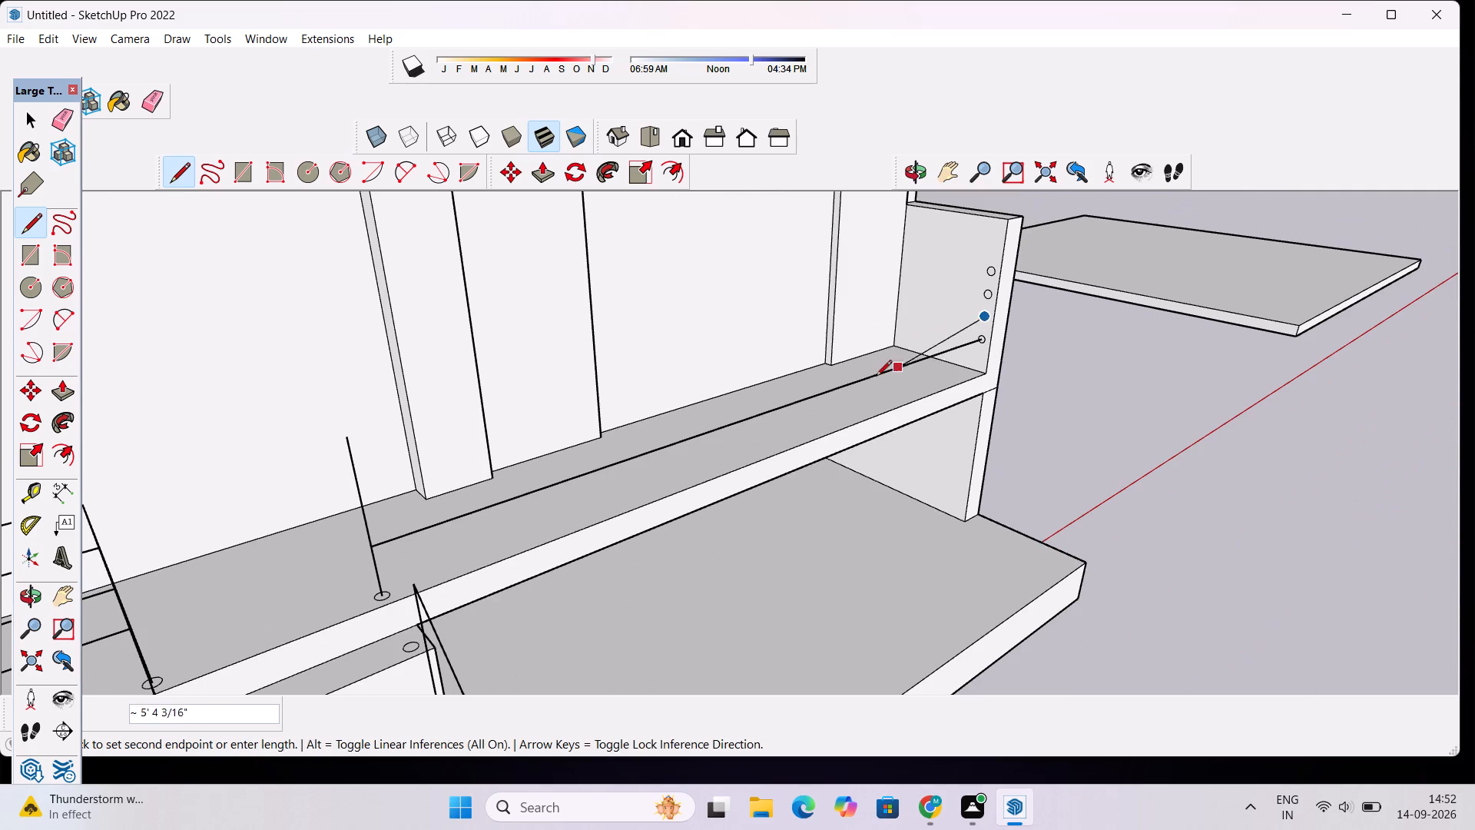
{"action": "left_click", "coordinate": [368, 508]}
{"action": "key", "text": "space"}
Draw a horizontal railing line from the centre of the side wall's third circle from the bottom to the slab post.
{"action": "key", "text": "l"}
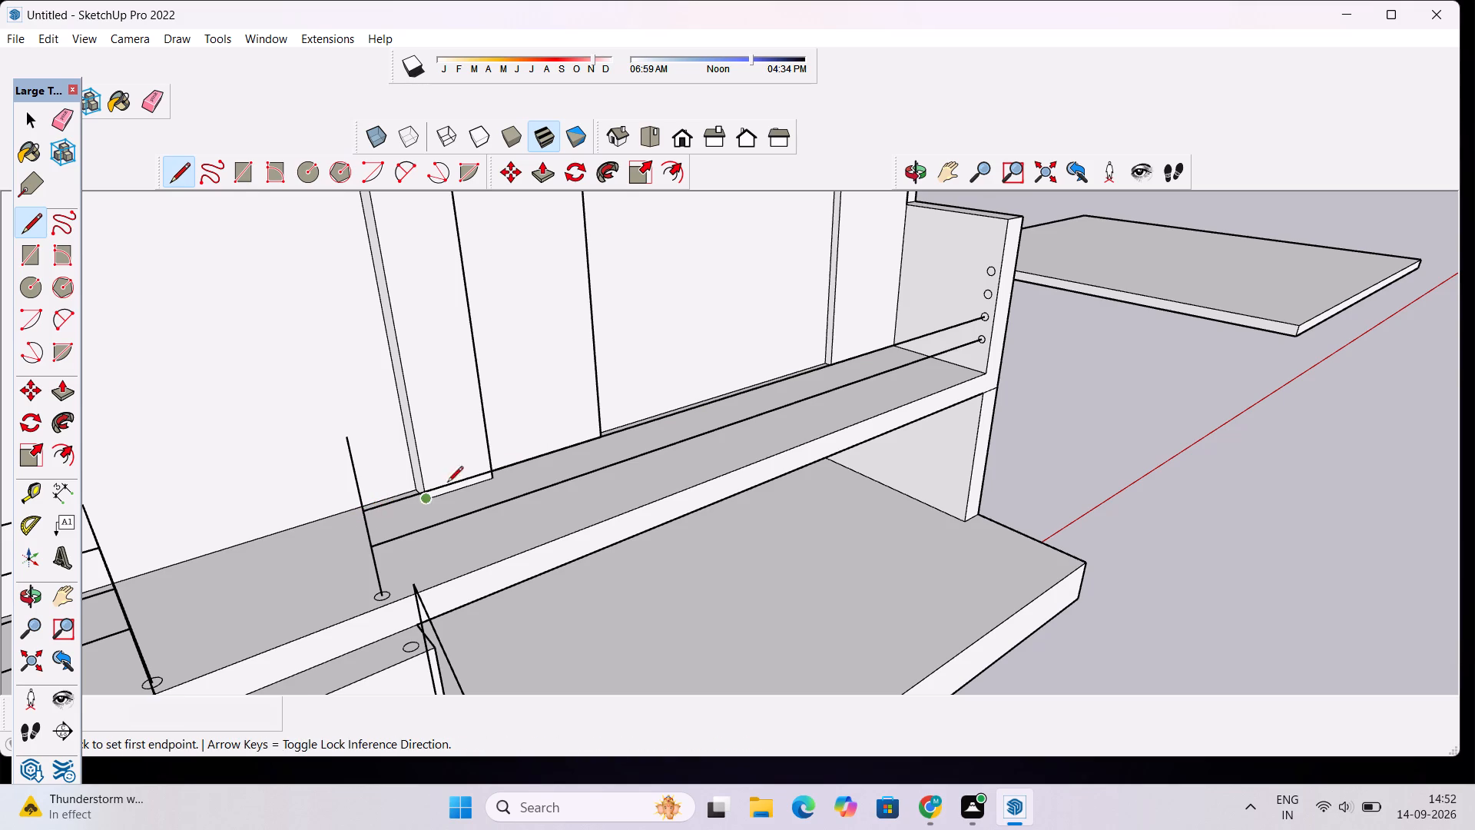
{"action": "scroll", "coordinate": [1021, 273], "scroll_direction": "up", "scroll_amount": 4}
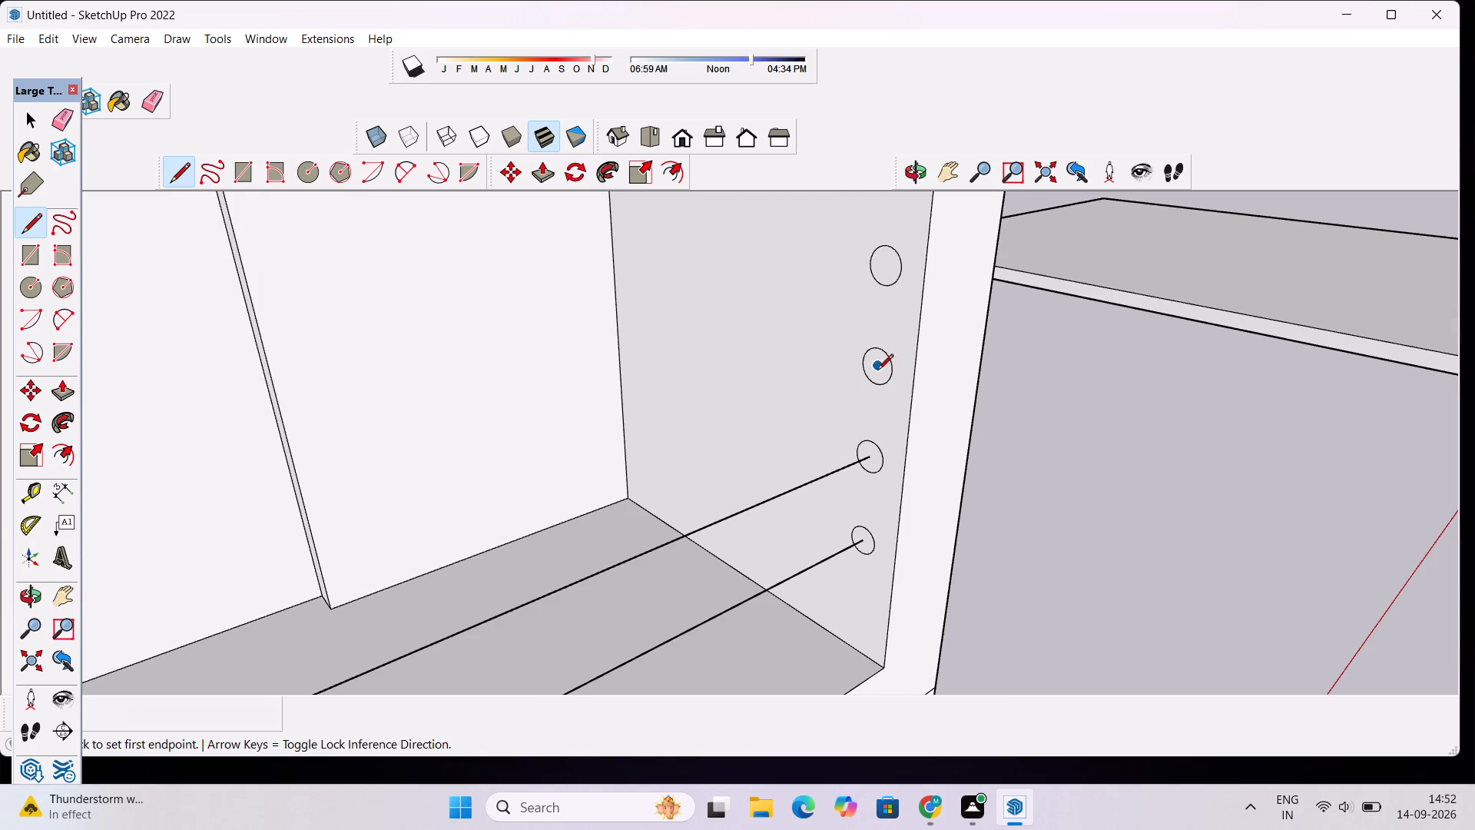
{"action": "left_click", "coordinate": [877, 369]}
{"action": "scroll", "coordinate": [809, 365], "scroll_direction": "down", "scroll_amount": 12}
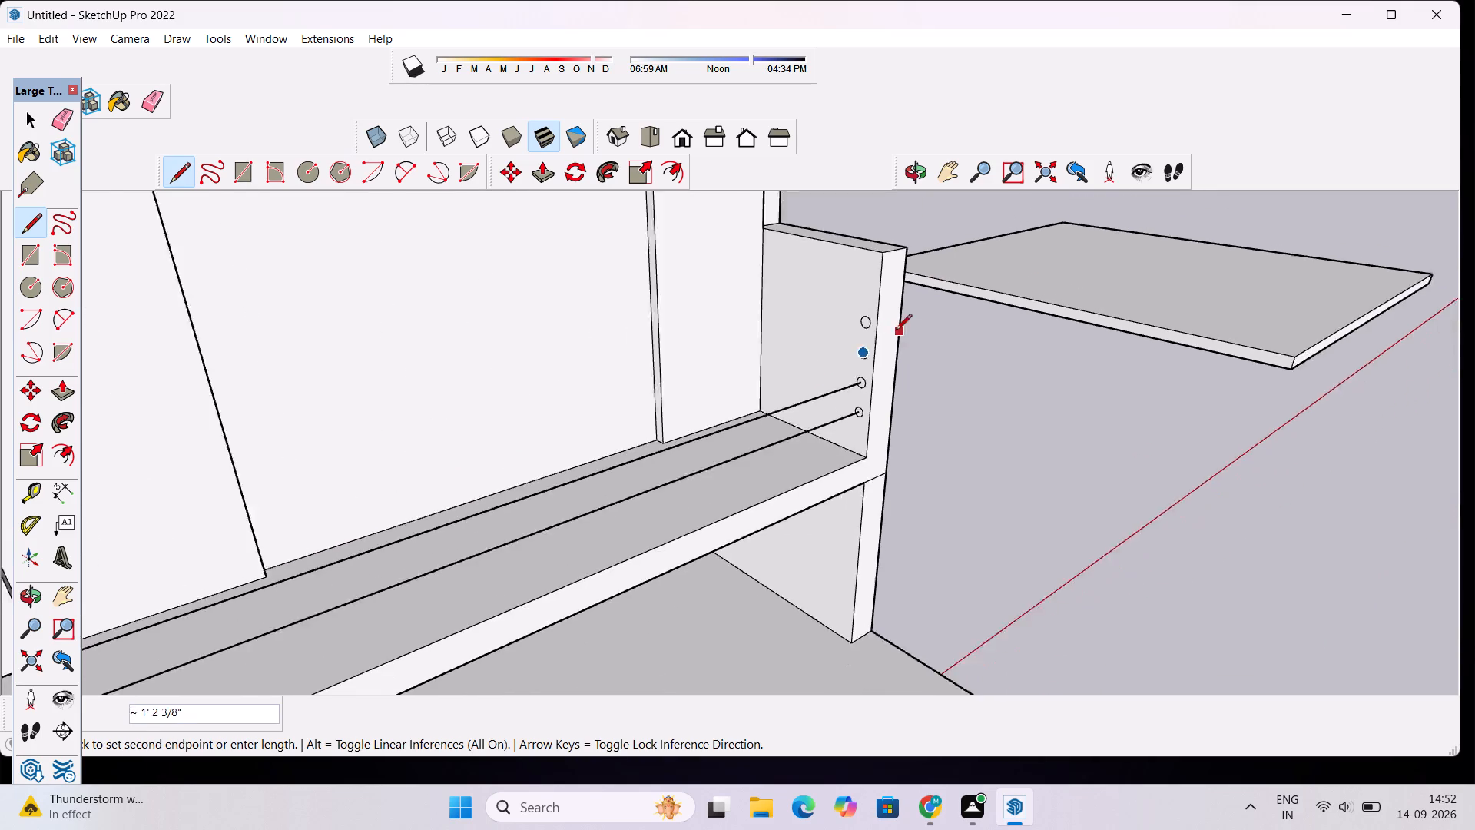
{"action": "scroll", "coordinate": [896, 331], "scroll_direction": "down", "scroll_amount": 14}
{"action": "scroll", "coordinate": [813, 354], "scroll_direction": "up", "scroll_amount": 10}
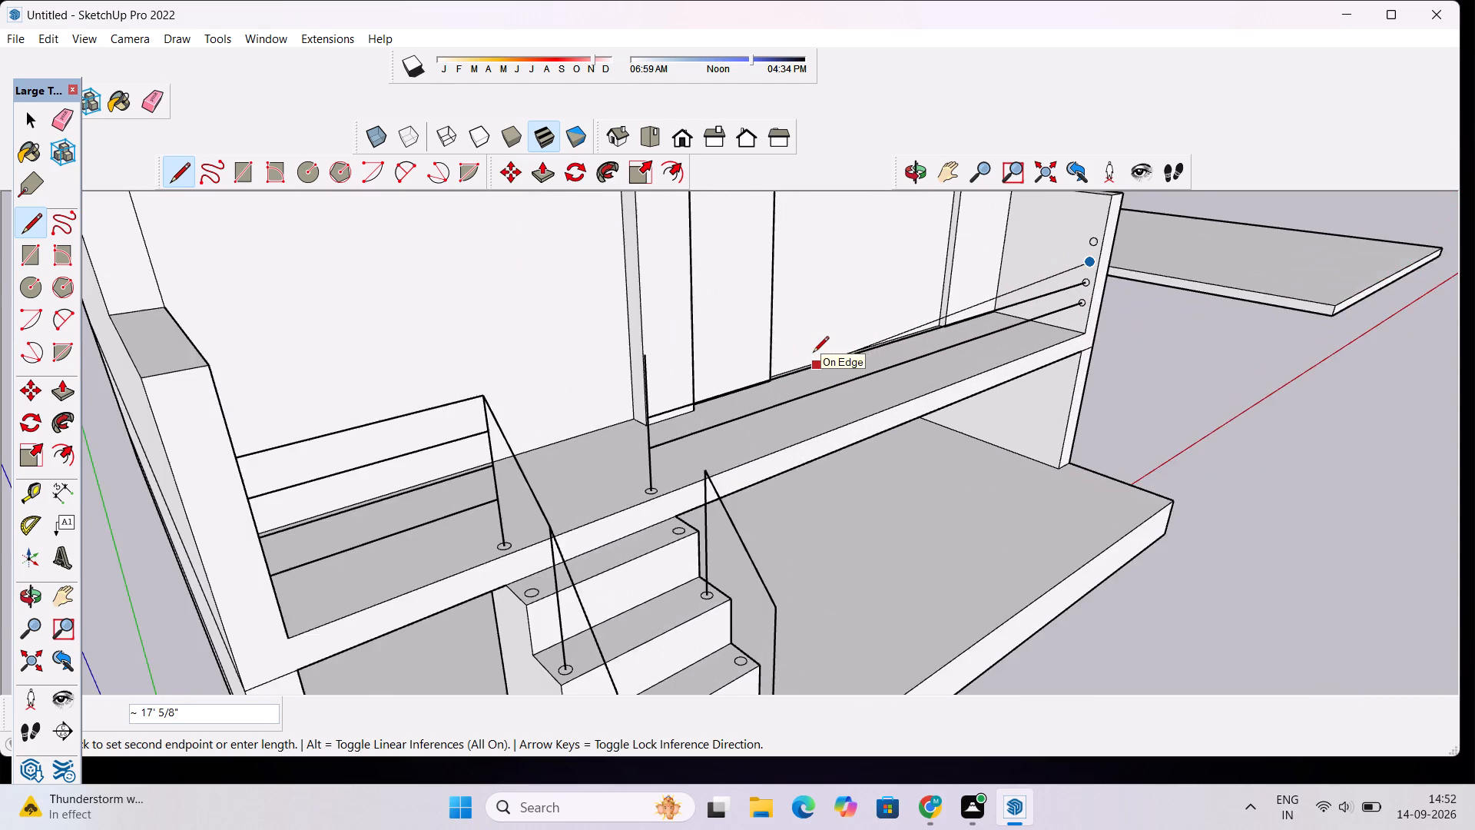
{"action": "scroll", "coordinate": [813, 354], "scroll_direction": "up", "scroll_amount": 4}
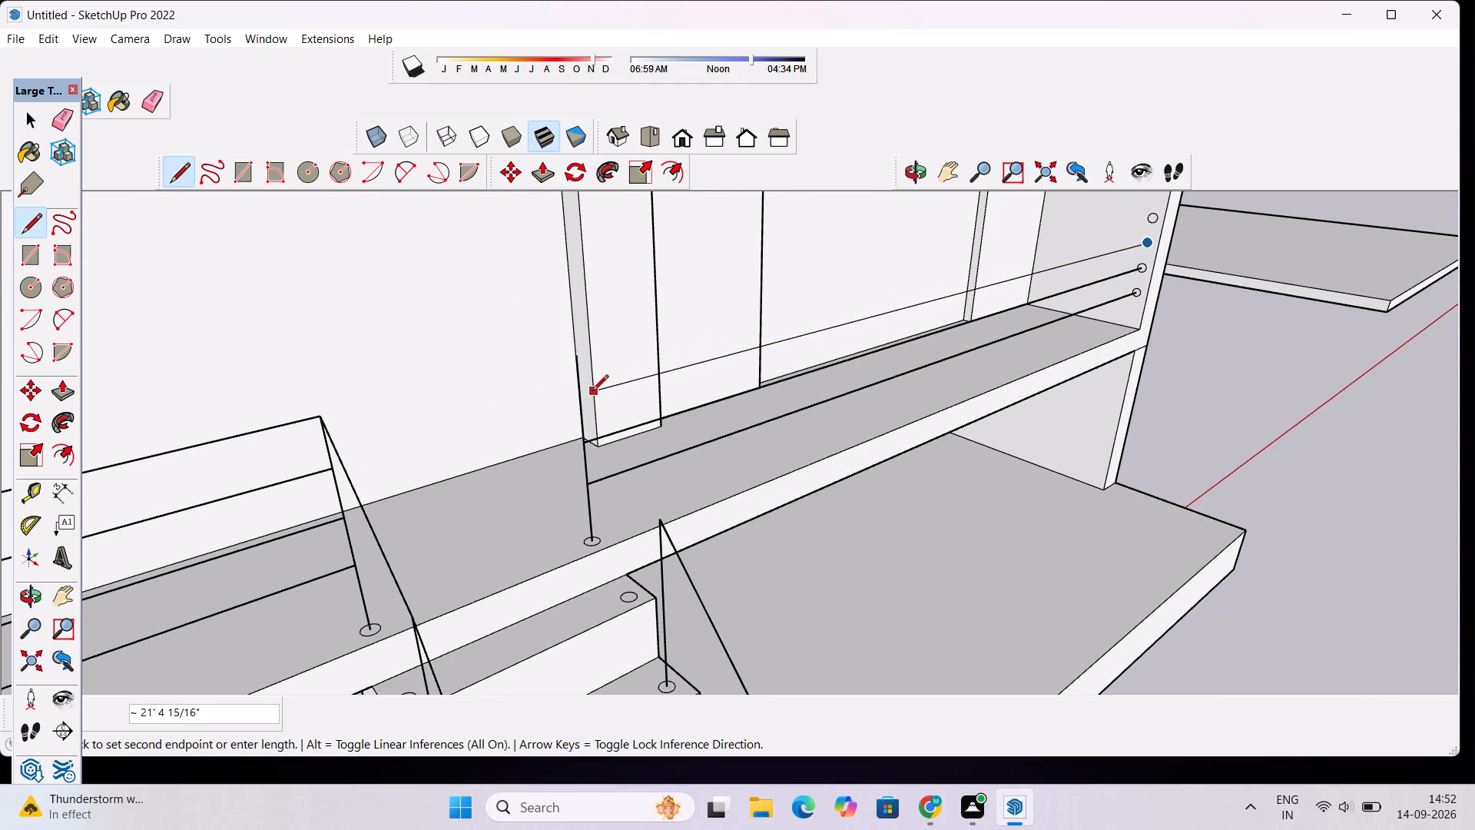
{"action": "left_click", "coordinate": [585, 398]}
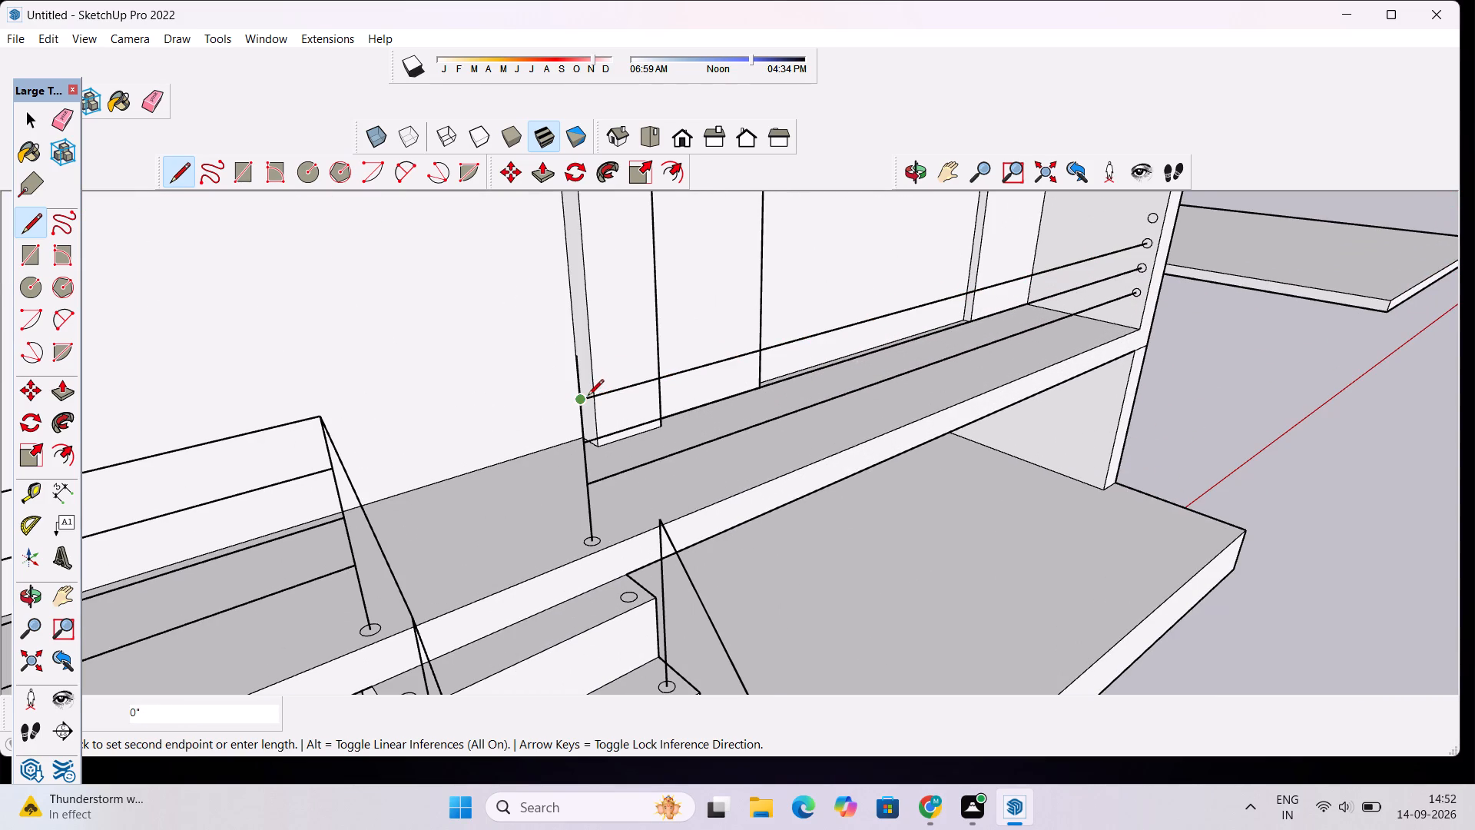
{"action": "key", "text": "space"}
Draw a horizontal line about 23' 6" long from the centre of the side wall's topmost circle to the slab post's top.
{"action": "key", "text": "l"}
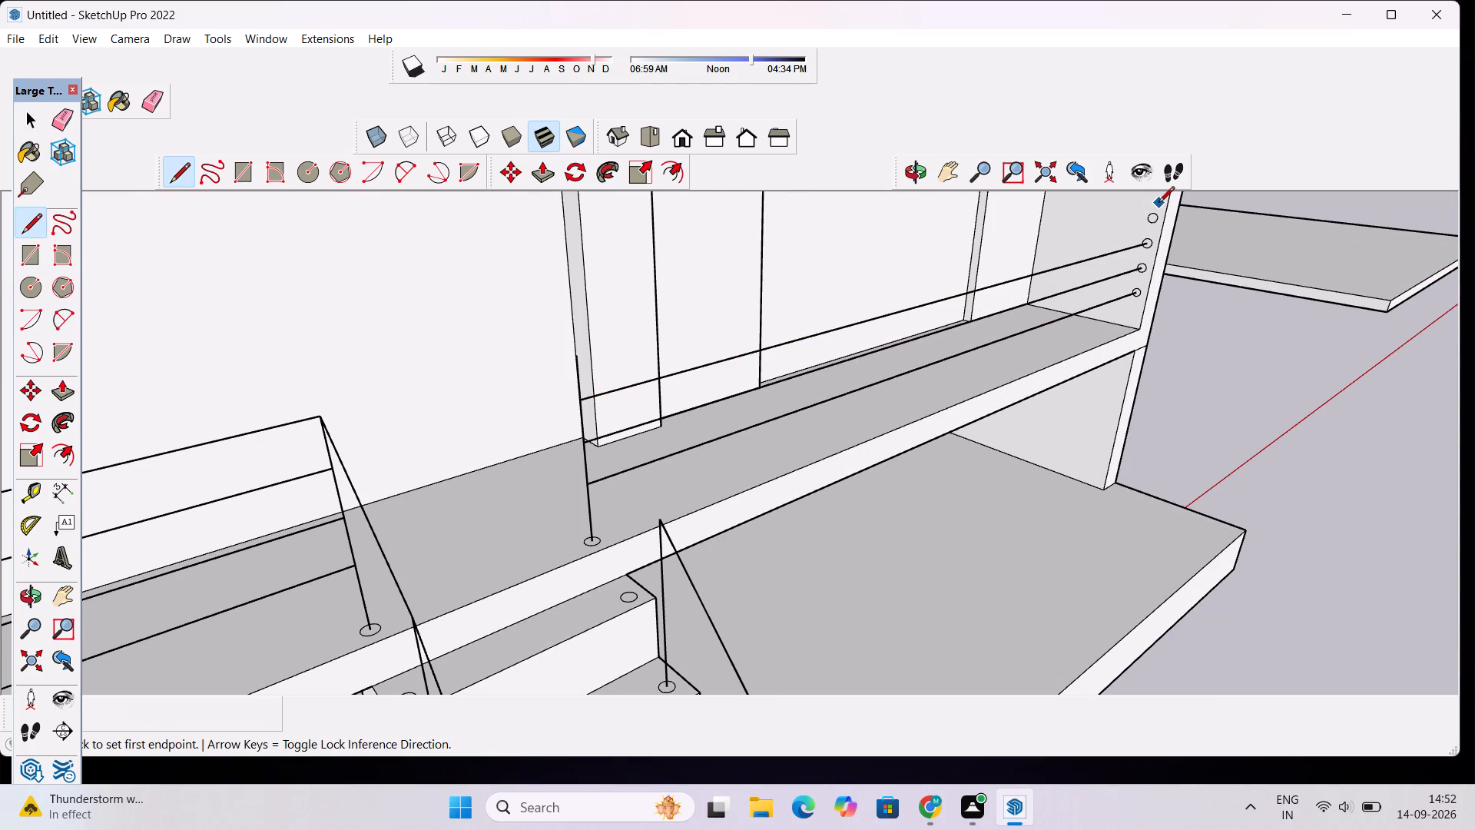
{"action": "scroll", "coordinate": [1159, 203], "scroll_direction": "up", "scroll_amount": 13}
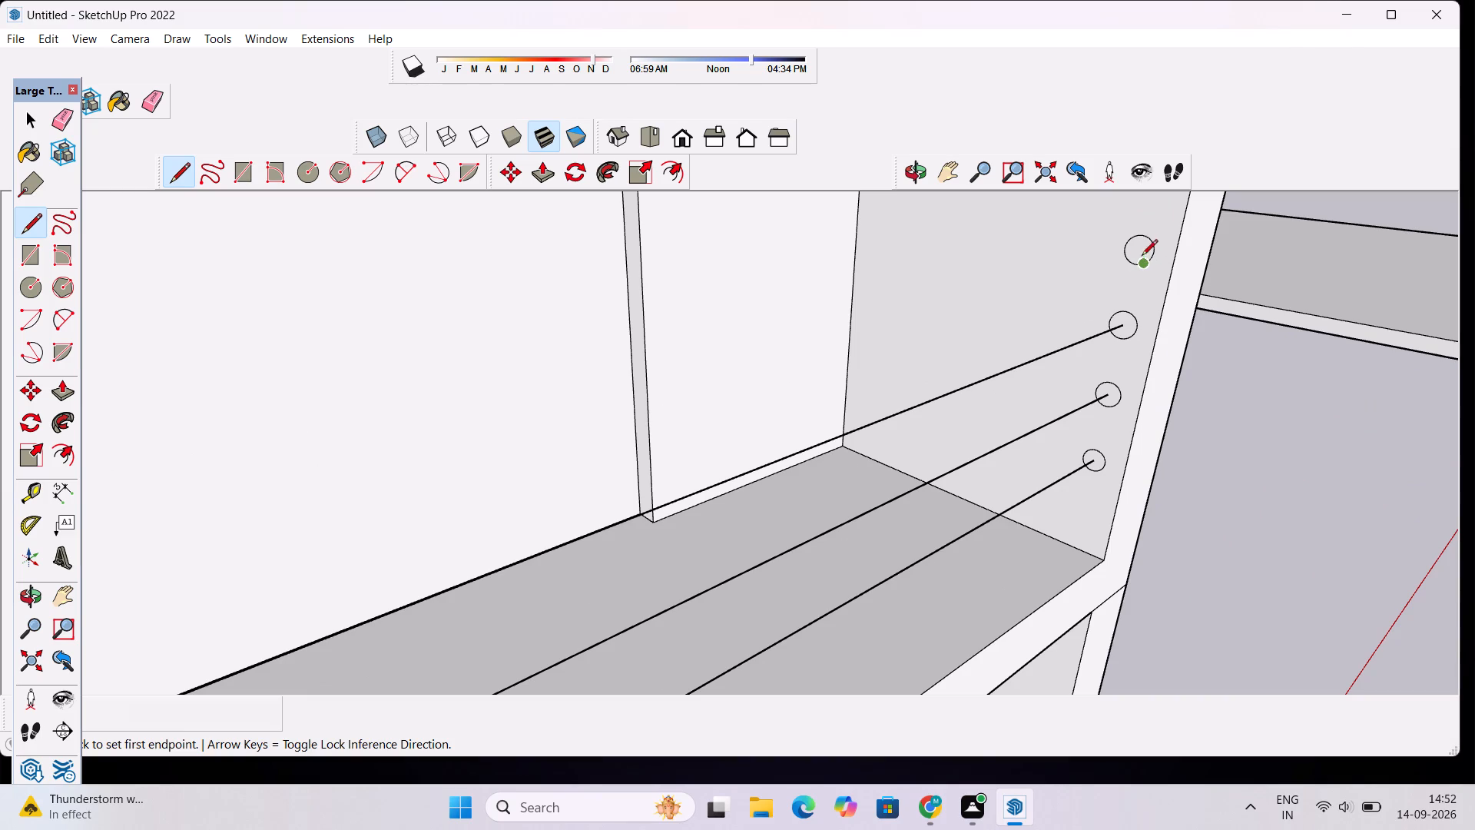
{"action": "left_click", "coordinate": [1139, 248]}
{"action": "scroll", "coordinate": [1049, 286], "scroll_direction": "down", "scroll_amount": 20}
{"action": "scroll", "coordinate": [1049, 286], "scroll_direction": "down", "scroll_amount": 3}
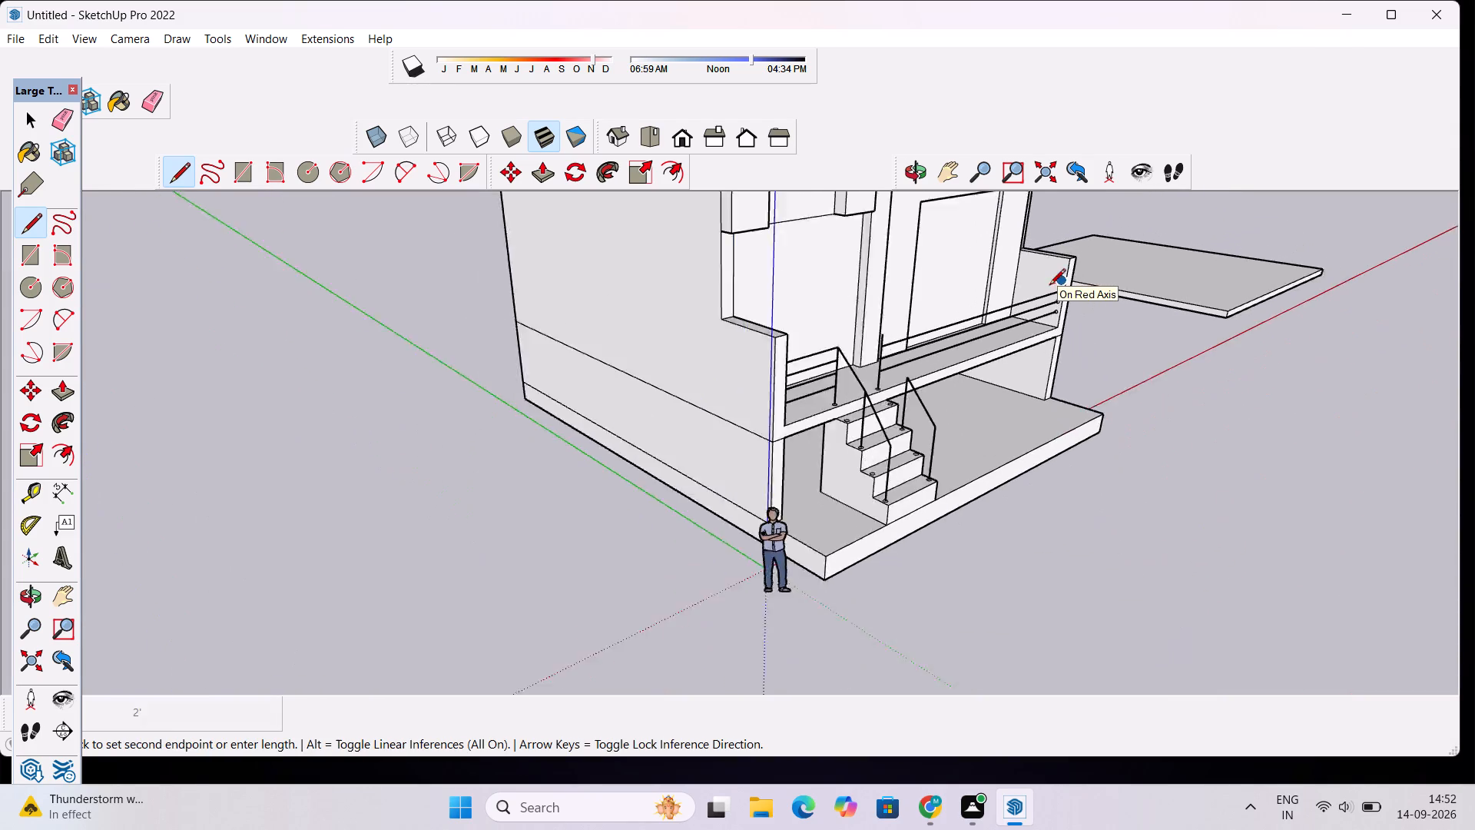
{"action": "scroll", "coordinate": [1049, 286], "scroll_direction": "down", "scroll_amount": 1}
{"action": "scroll", "coordinate": [994, 305], "scroll_direction": "up", "scroll_amount": 6}
{"action": "scroll", "coordinate": [834, 357], "scroll_direction": "up", "scroll_amount": 4}
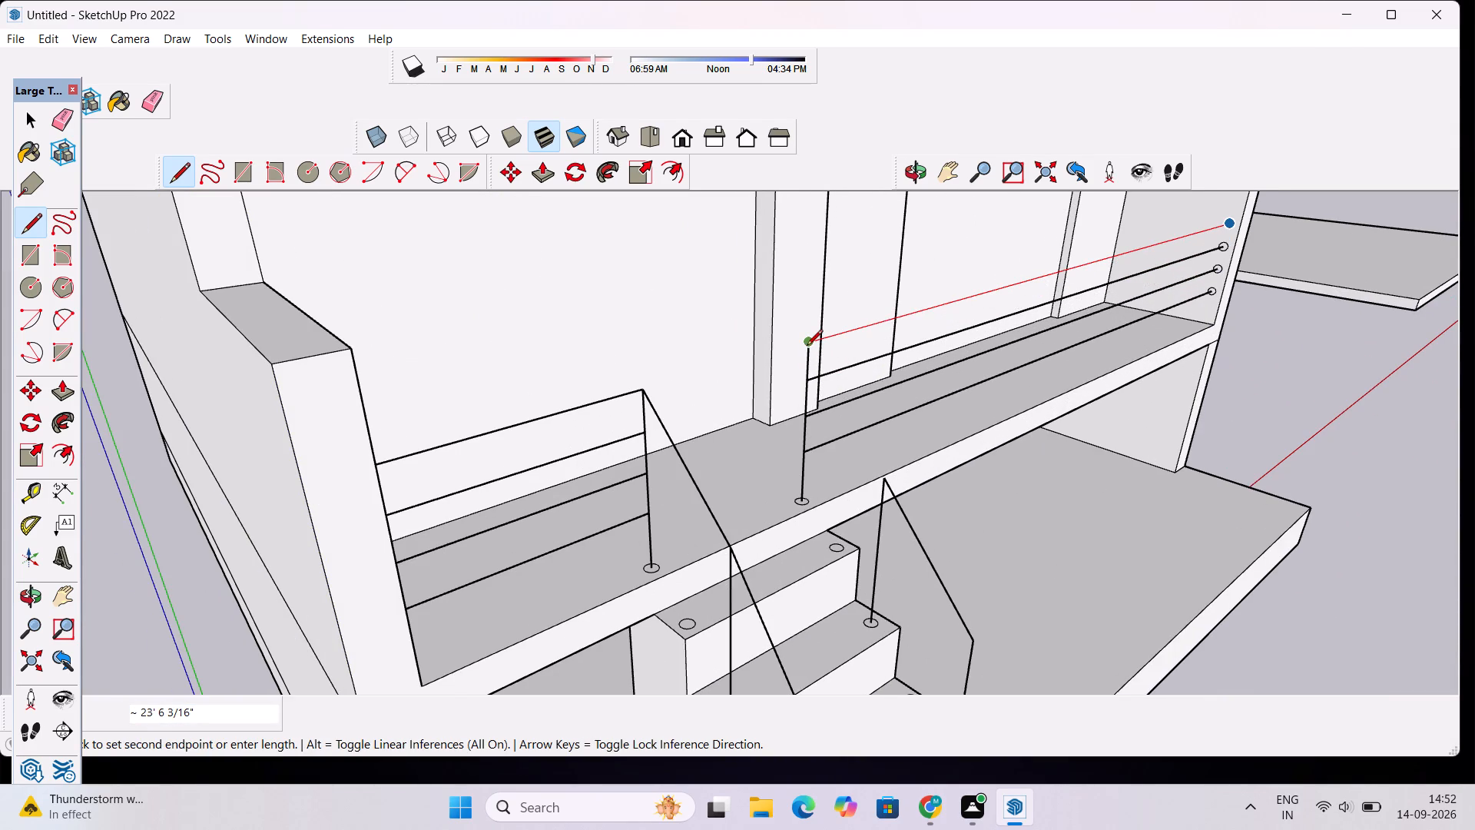
{"action": "left_click", "coordinate": [807, 347]}
{"action": "key", "text": "space"}
{"action": "scroll", "coordinate": [934, 360], "scroll_direction": "down", "scroll_amount": 4}
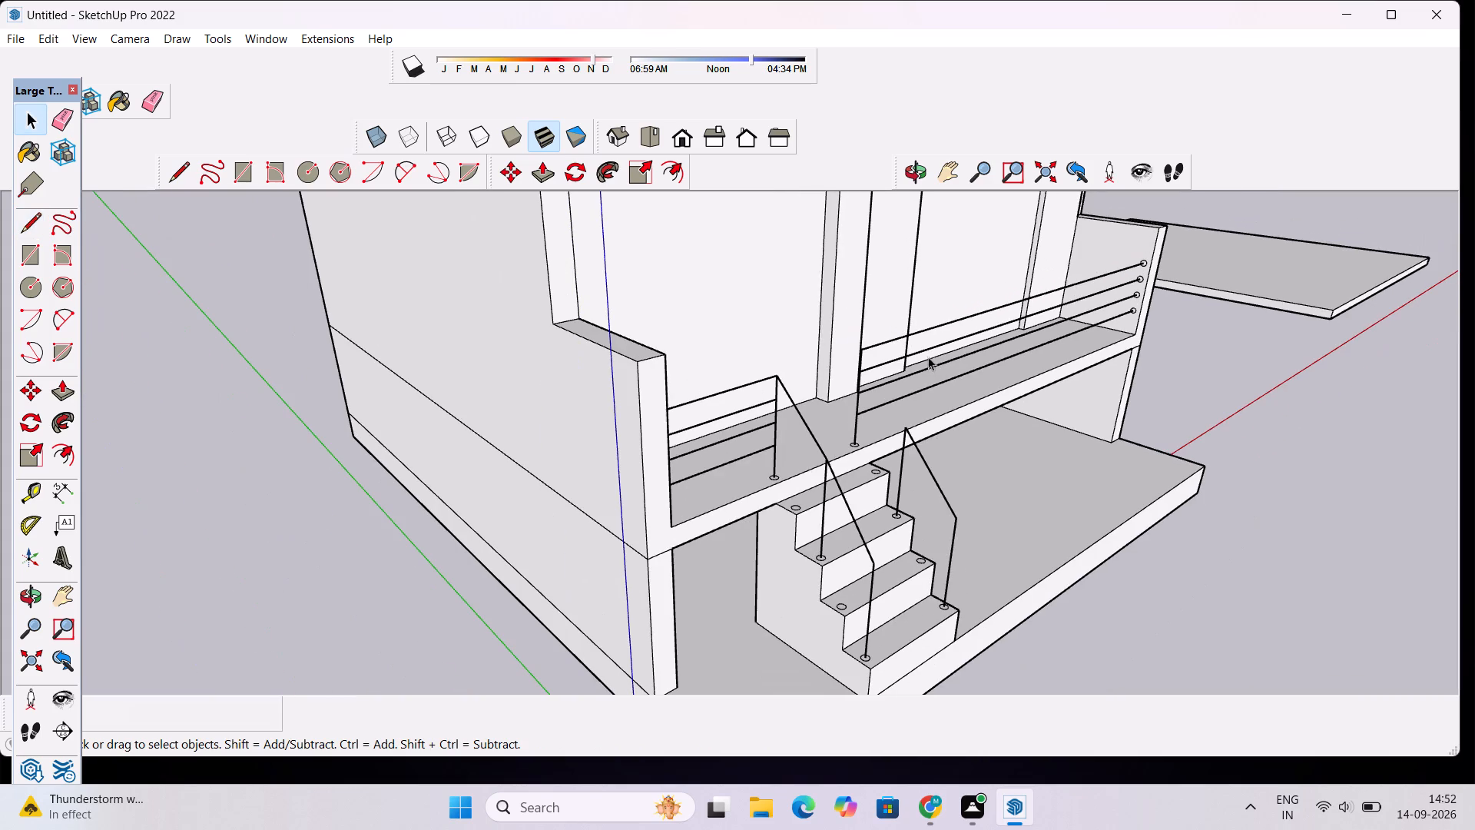
{"action": "scroll", "coordinate": [930, 307], "scroll_direction": "up", "scroll_amount": 1}
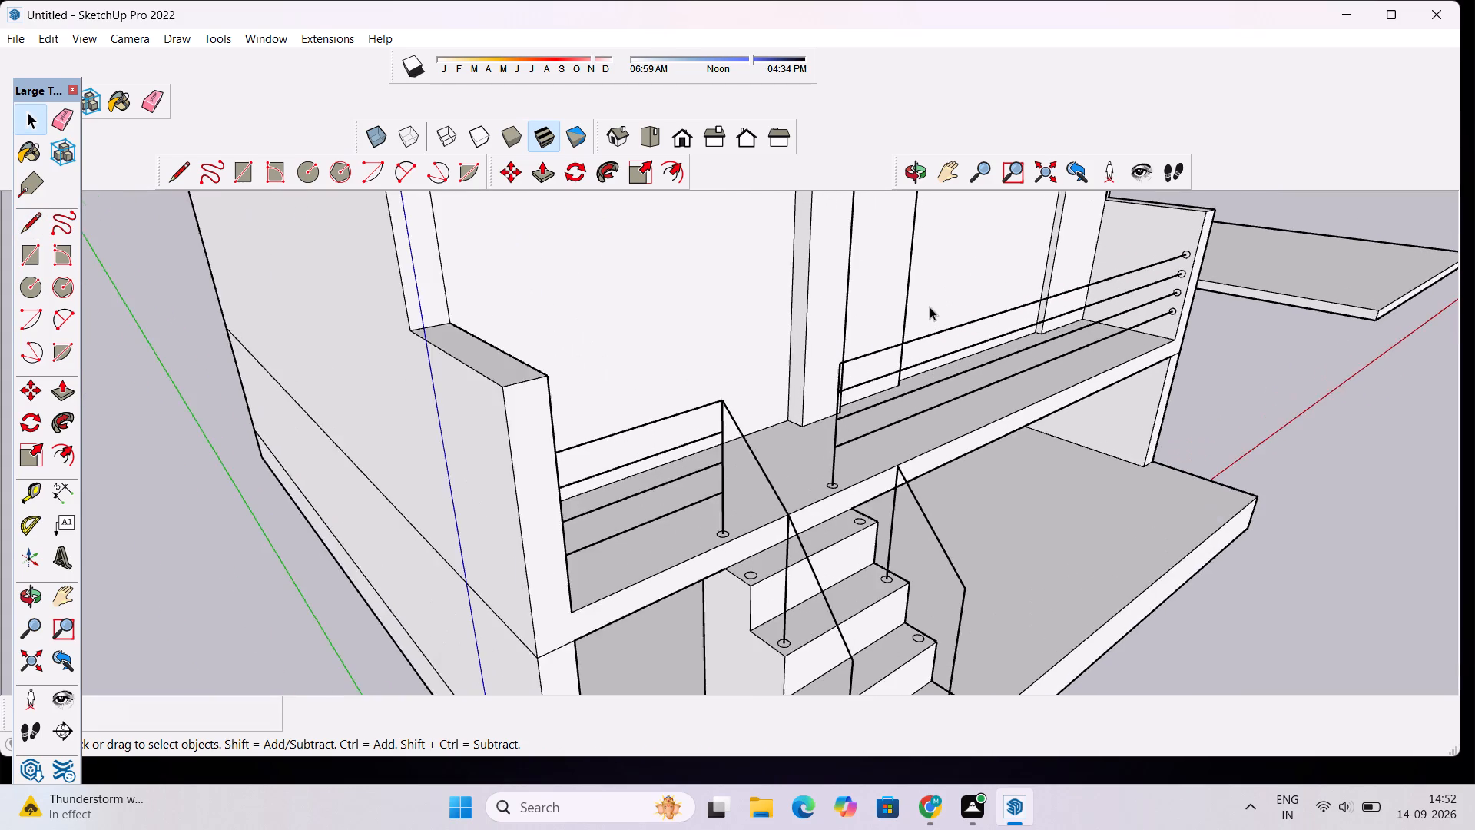
Draw a sloping handrail line about 3' 4 7/8" long from the long railing's slab post top to the upper stair post's top.
{"action": "scroll", "coordinate": [930, 307], "scroll_direction": "up", "scroll_amount": 2}
{"action": "key", "text": "l"}
{"action": "left_click", "coordinate": [827, 366]}
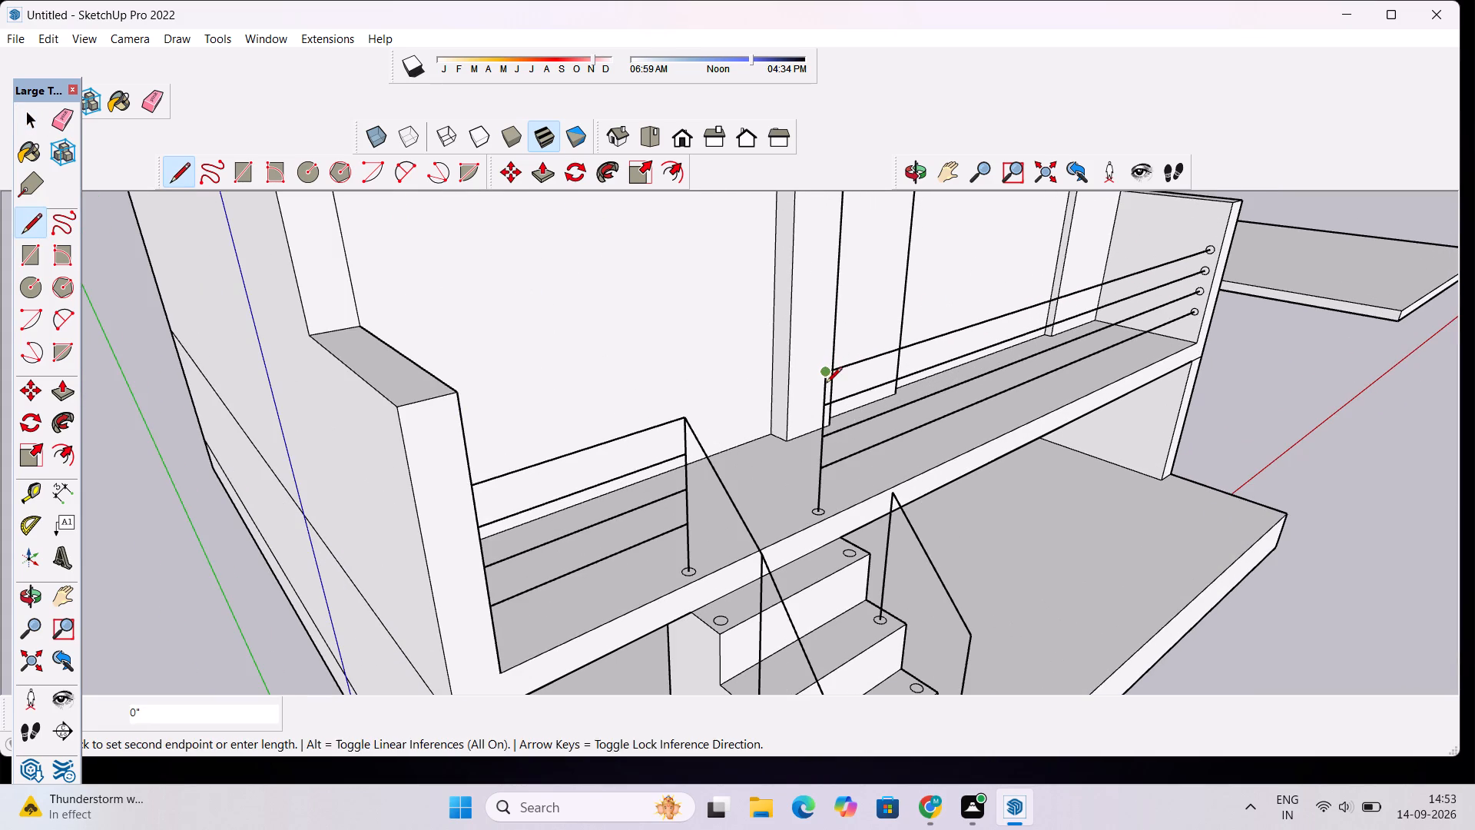
{"action": "scroll", "coordinate": [894, 499], "scroll_direction": "up", "scroll_amount": 4}
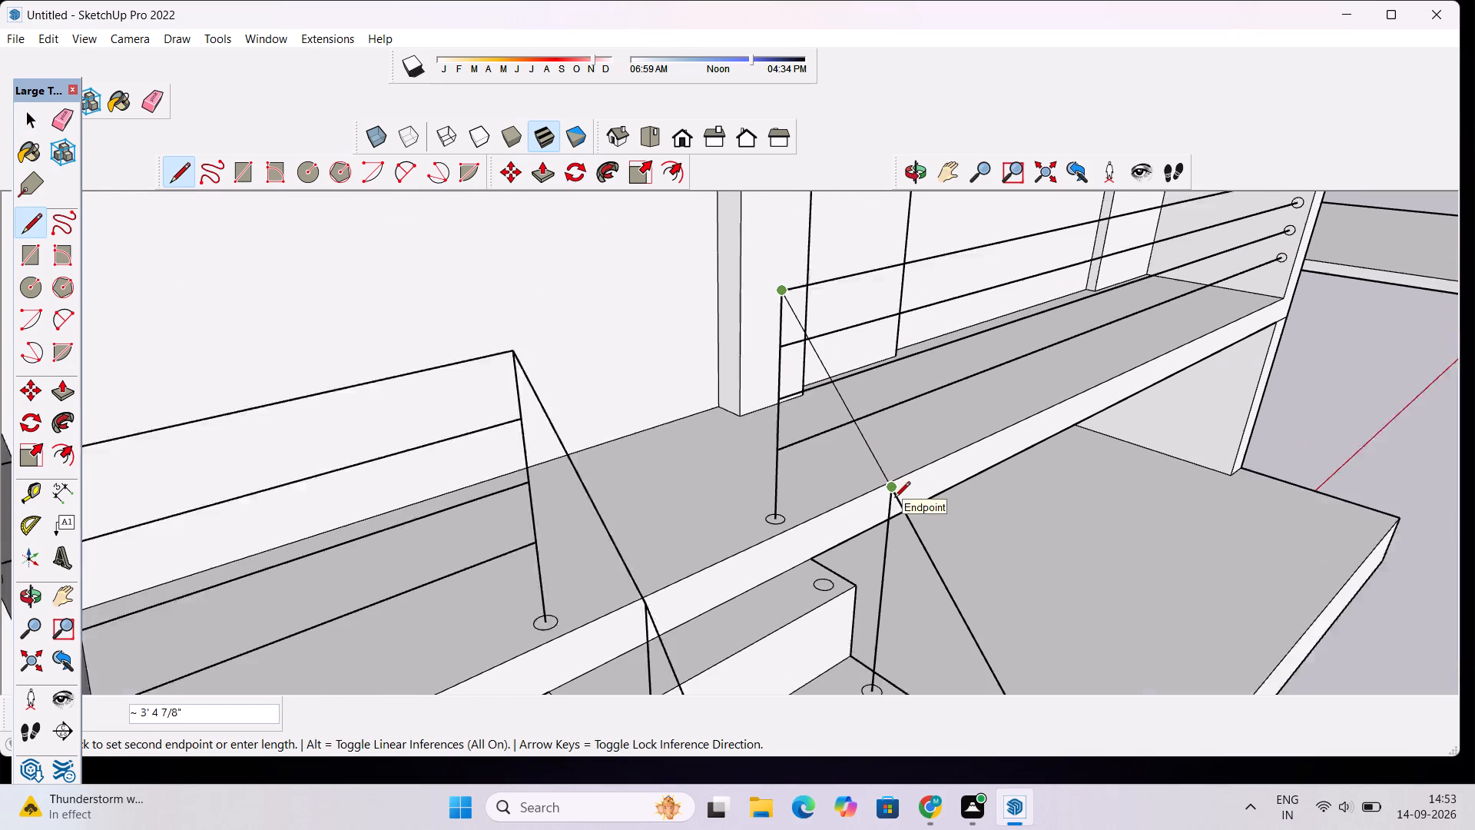
{"action": "scroll", "coordinate": [894, 499], "scroll_direction": "up", "scroll_amount": 2}
{"action": "left_click", "coordinate": [894, 485]}
{"action": "key", "text": "space"}
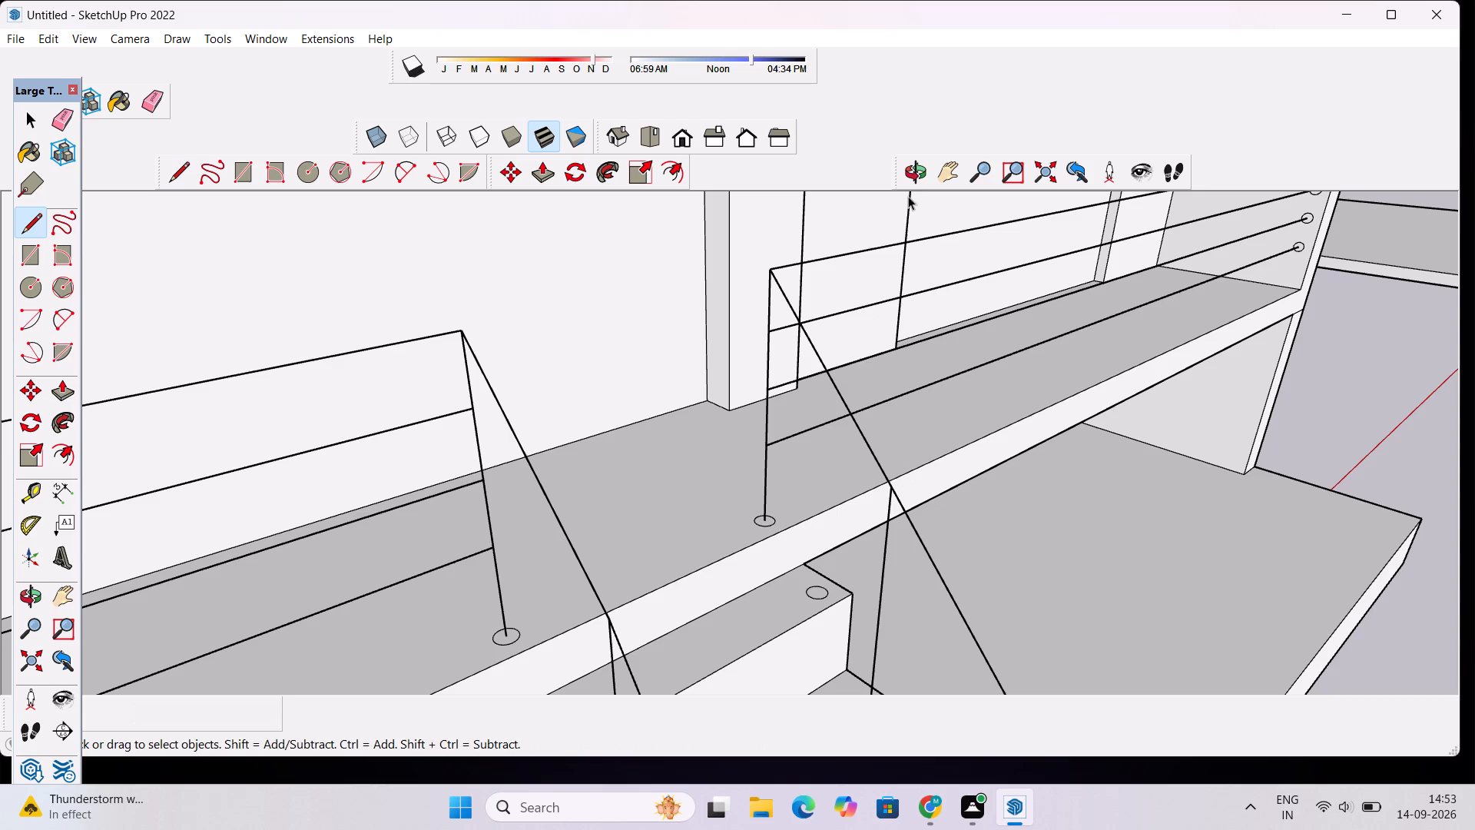
Examine both staircase handrails and the slab railings from the front and from the side.
{"action": "left_click", "coordinate": [913, 174]}
{"action": "left_click_drag", "start_coordinate": [1036, 510], "coordinate": [691, 463]}
{"action": "scroll", "coordinate": [693, 452], "scroll_direction": "down", "scroll_amount": 10}
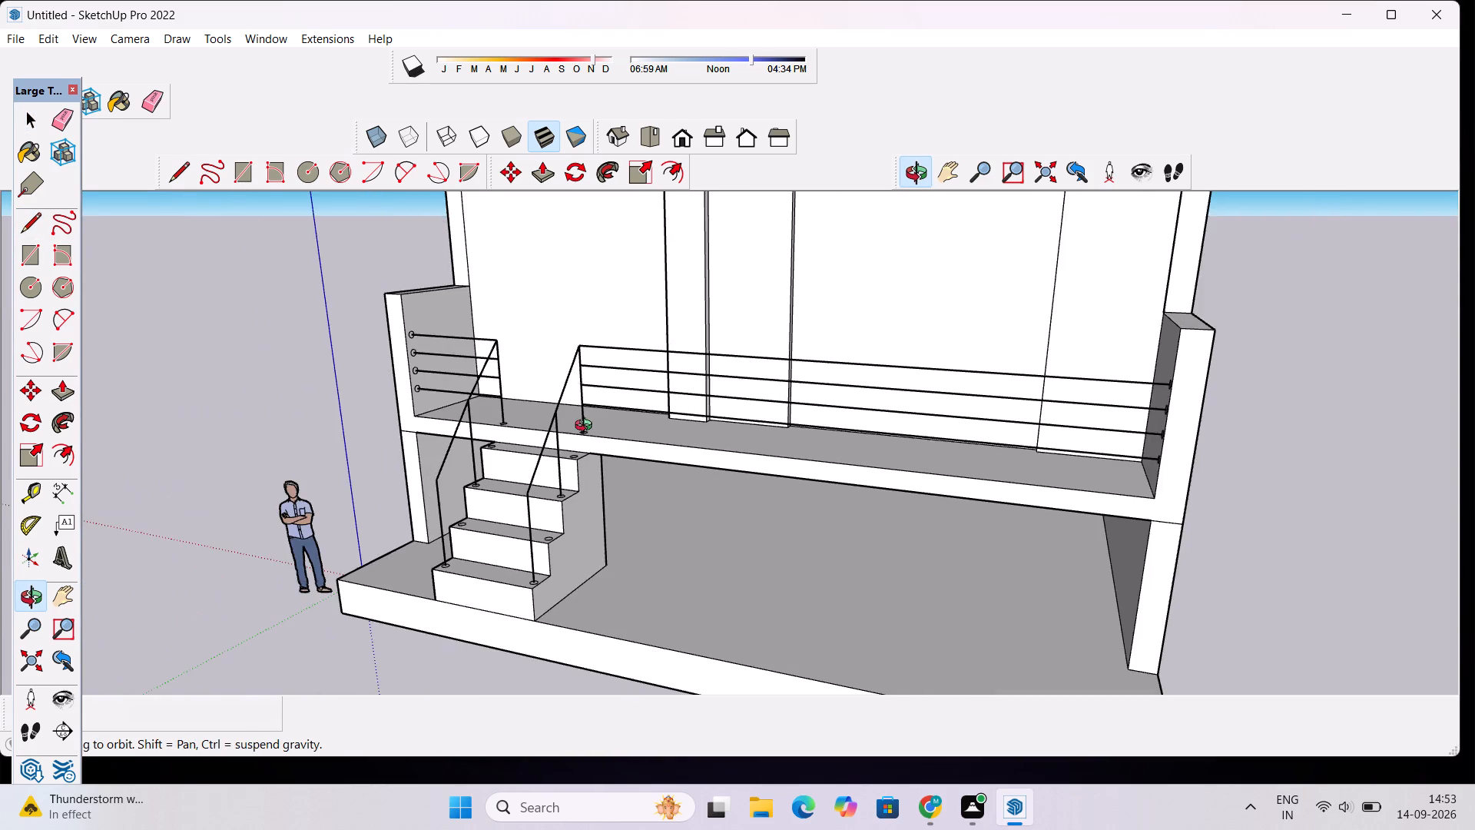
{"action": "scroll", "coordinate": [568, 401], "scroll_direction": "up", "scroll_amount": 4}
{"action": "left_click_drag", "start_coordinate": [580, 425], "coordinate": [950, 406]}
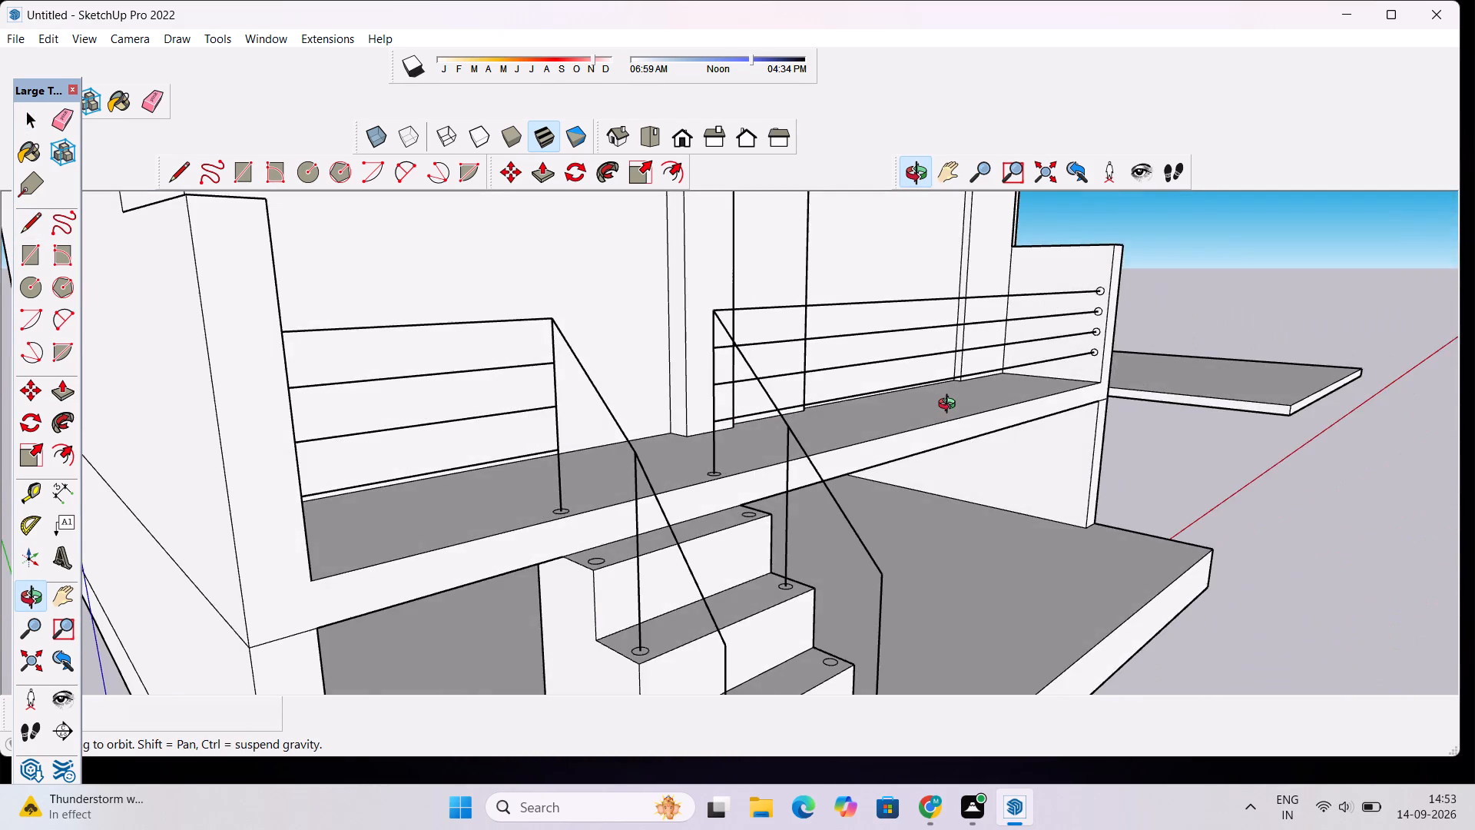
{"action": "left_click_drag", "start_coordinate": [950, 406], "coordinate": [776, 406]}
{"action": "left_click_drag", "start_coordinate": [761, 405], "coordinate": [462, 449]}
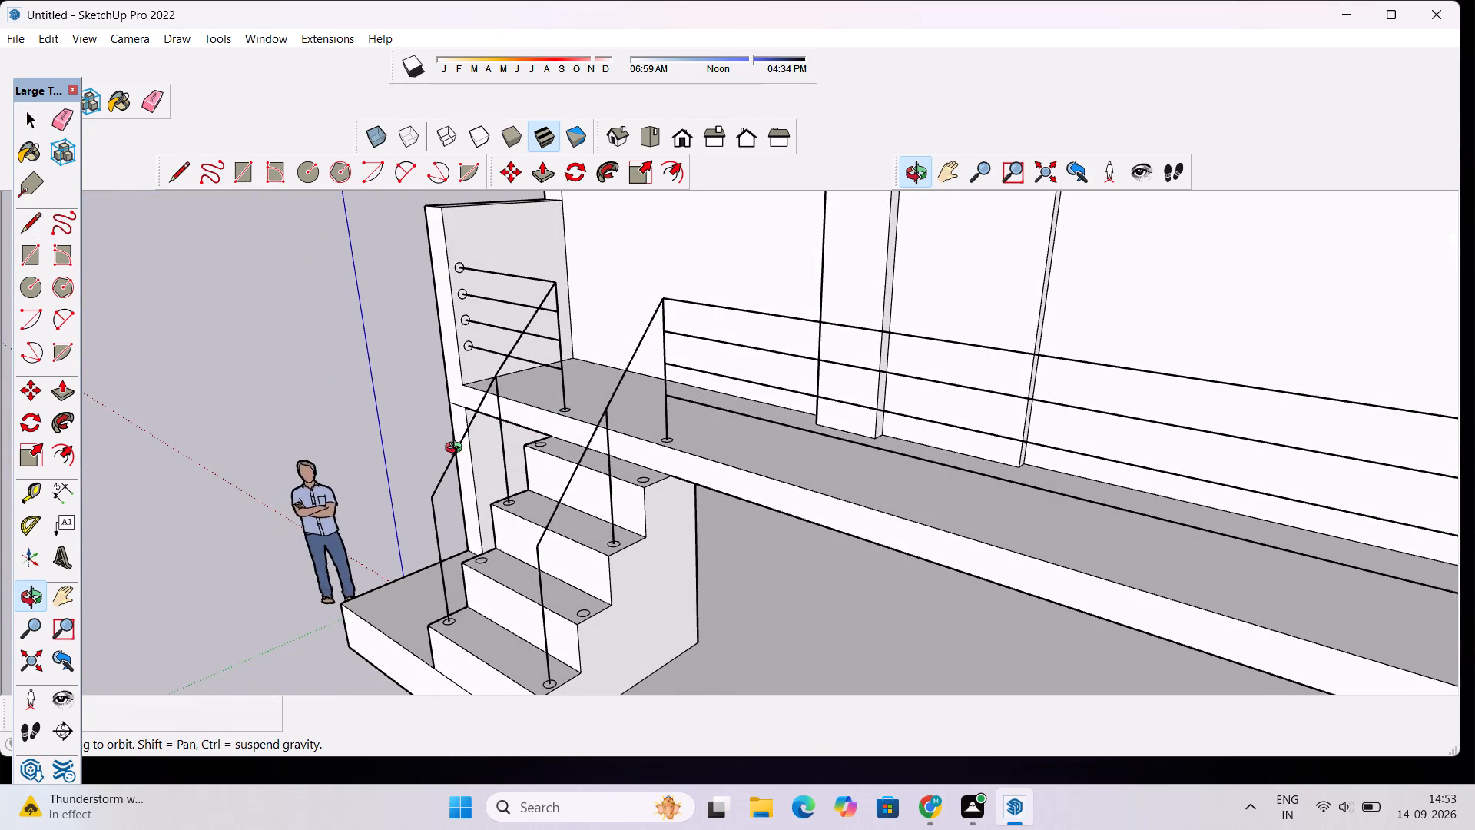
{"action": "scroll", "coordinate": [459, 450], "scroll_direction": "down", "scroll_amount": 5}
{"action": "scroll", "coordinate": [477, 416], "scroll_direction": "up", "scroll_amount": 3}
{"action": "left_click_drag", "start_coordinate": [497, 420], "coordinate": [1035, 374]}
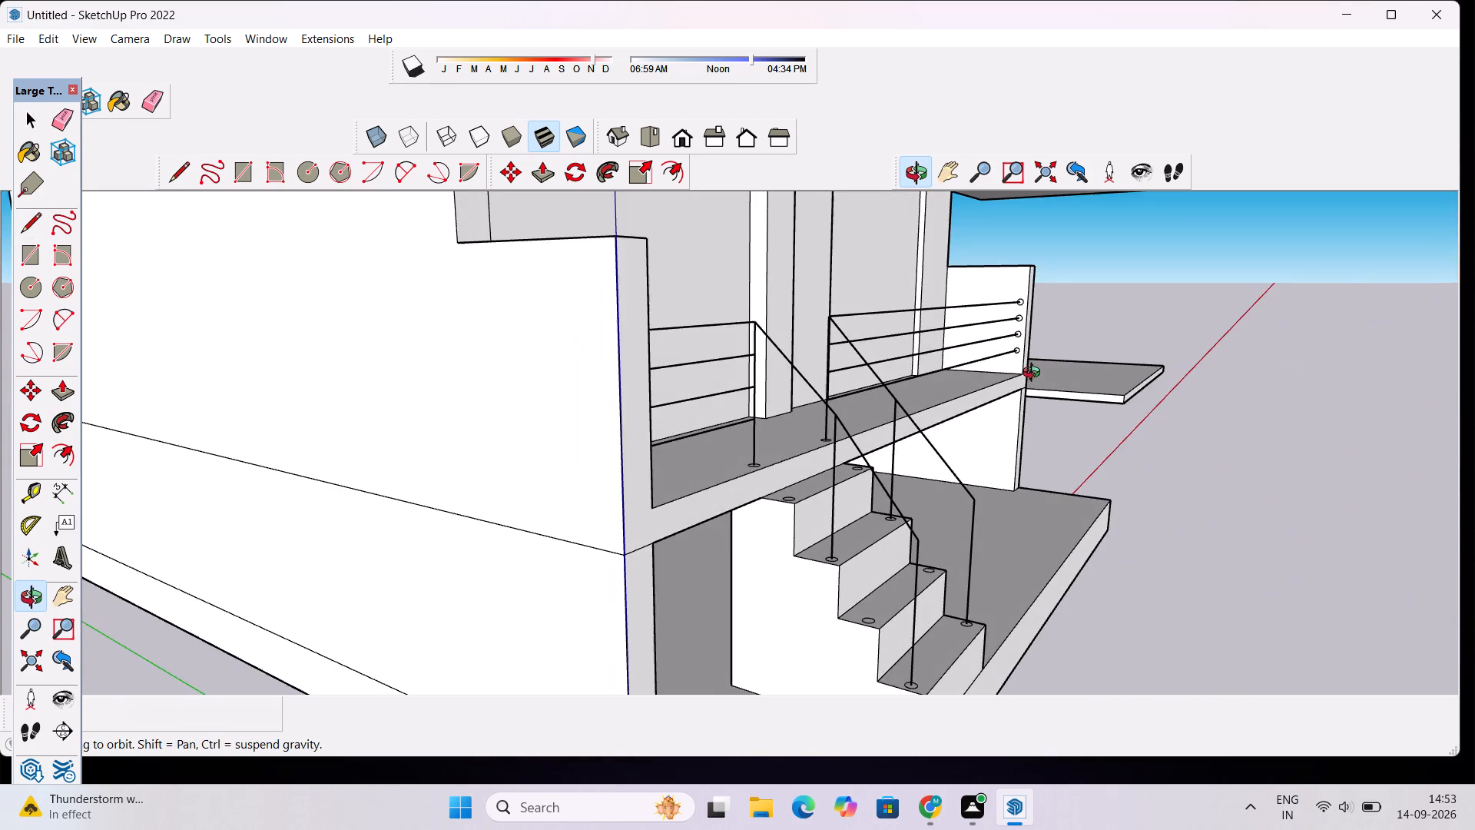
{"action": "left_click_drag", "start_coordinate": [1035, 374], "coordinate": [937, 398]}
{"action": "scroll", "coordinate": [767, 413], "scroll_direction": "down", "scroll_amount": 3}
{"action": "scroll", "coordinate": [767, 431], "scroll_direction": "up", "scroll_amount": 5}
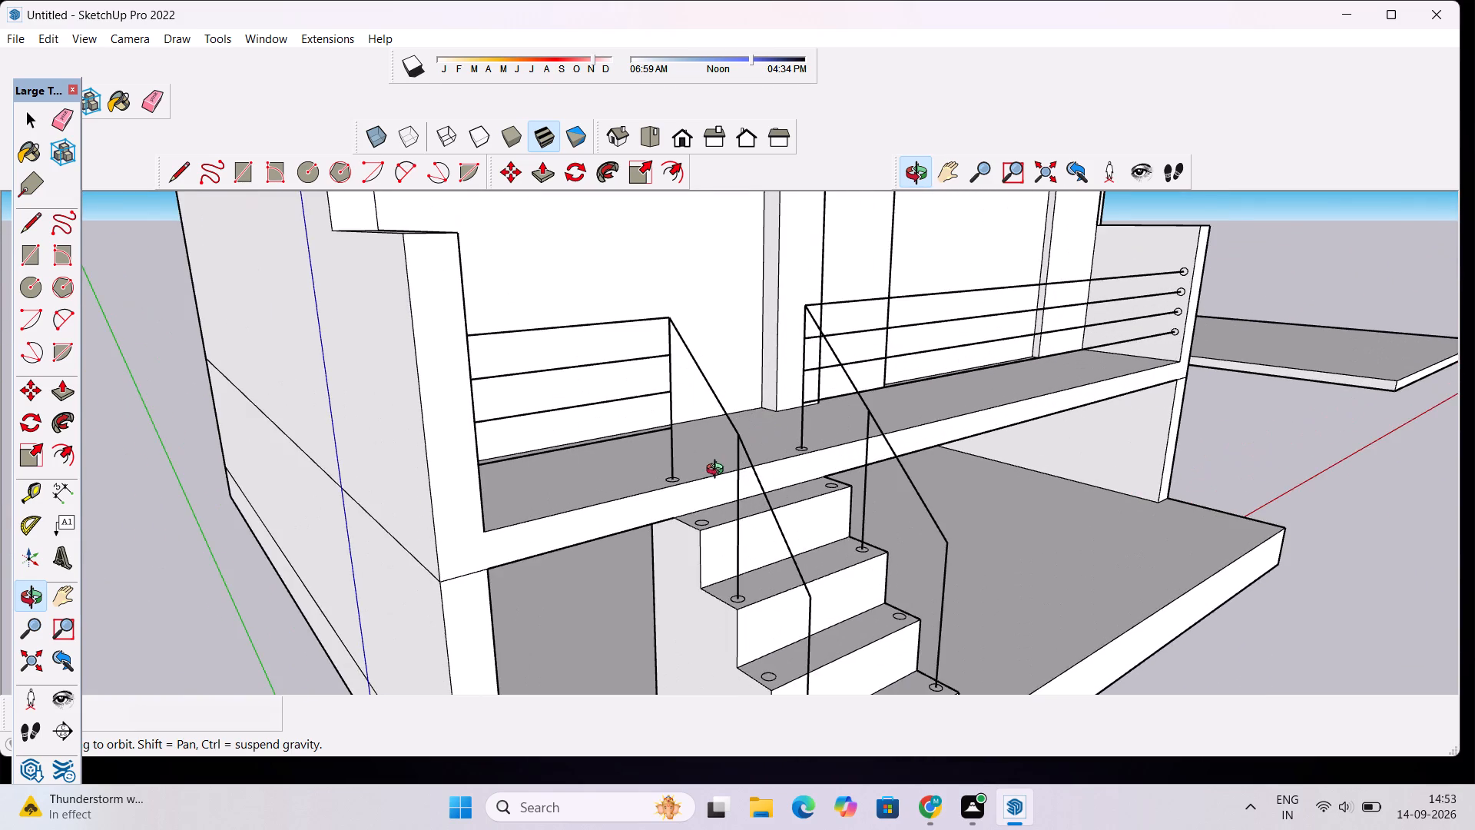
{"action": "left_click_drag", "start_coordinate": [792, 471], "coordinate": [799, 471]}
{"action": "left_click_drag", "start_coordinate": [803, 470], "coordinate": [1058, 416]}
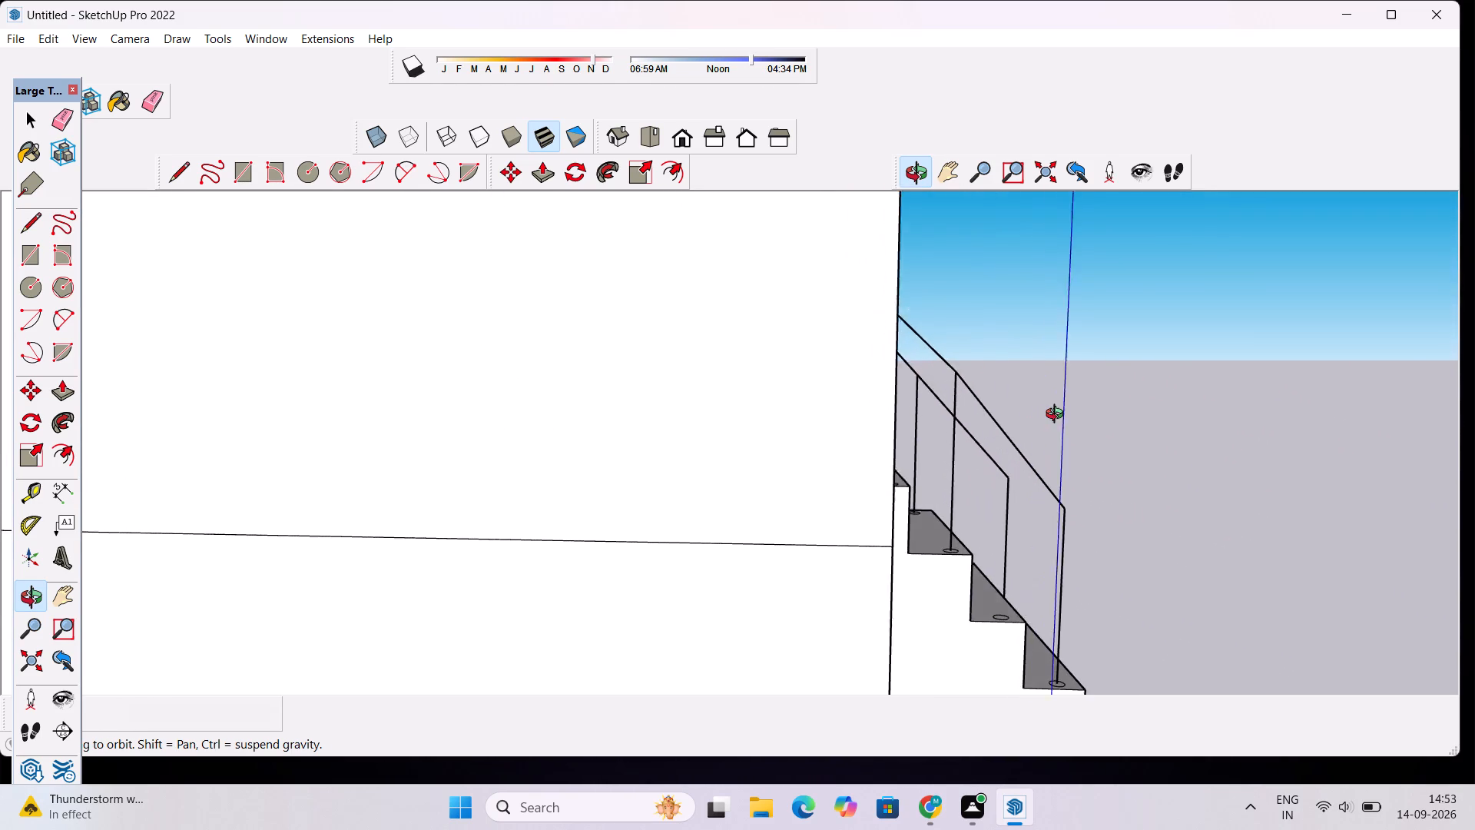
{"action": "left_click_drag", "start_coordinate": [1058, 416], "coordinate": [978, 473]}
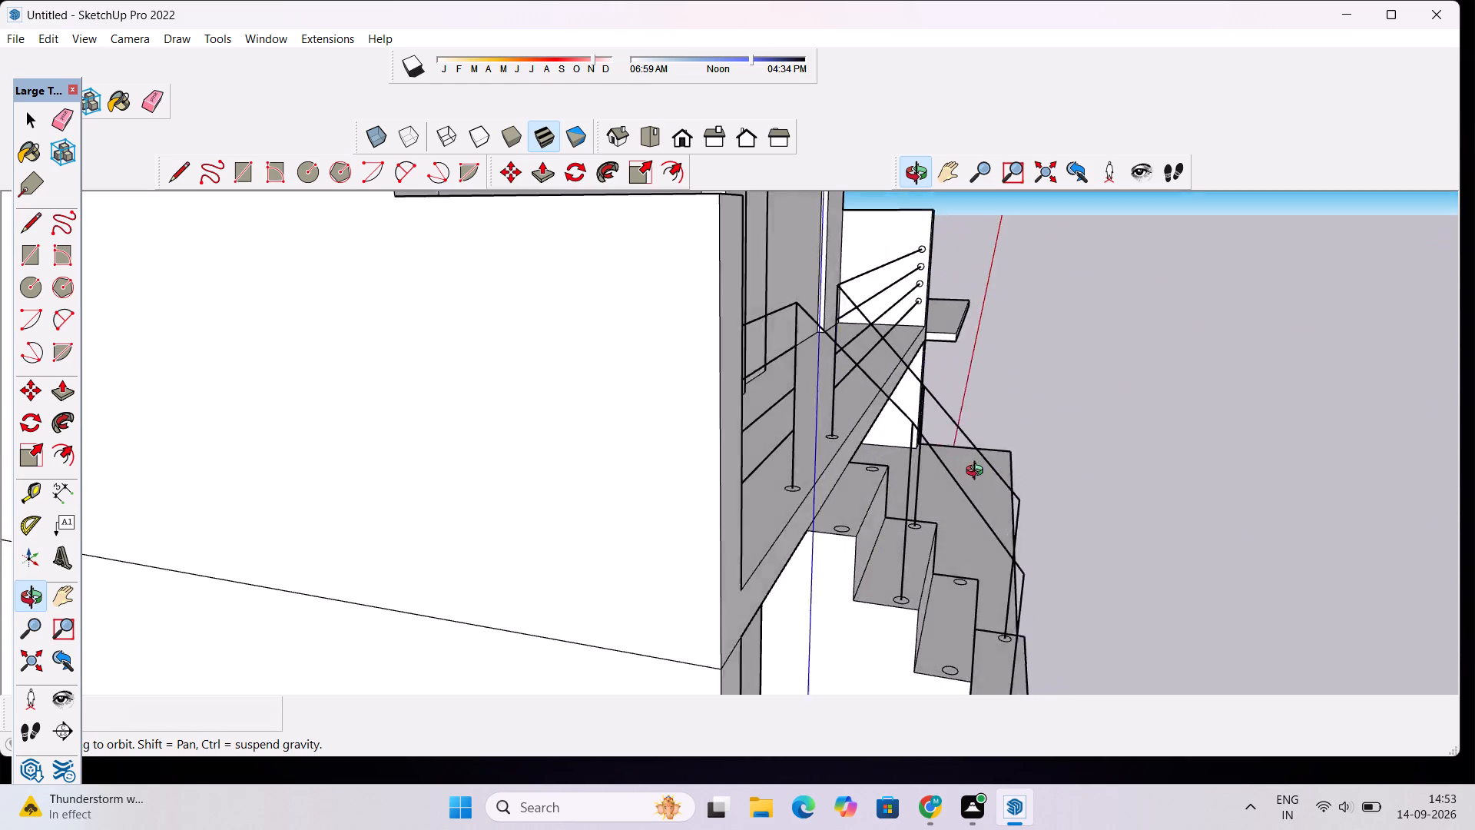
{"action": "left_click_drag", "start_coordinate": [978, 473], "coordinate": [959, 479]}
{"action": "scroll", "coordinate": [879, 447], "scroll_direction": "up", "scroll_amount": 5}
{"action": "scroll", "coordinate": [879, 447], "scroll_direction": "down", "scroll_amount": 5}
{"action": "left_click_drag", "start_coordinate": [877, 447], "coordinate": [920, 406]}
{"action": "scroll", "coordinate": [972, 376], "scroll_direction": "up", "scroll_amount": 4}
{"action": "scroll", "coordinate": [970, 376], "scroll_direction": "down", "scroll_amount": 6}
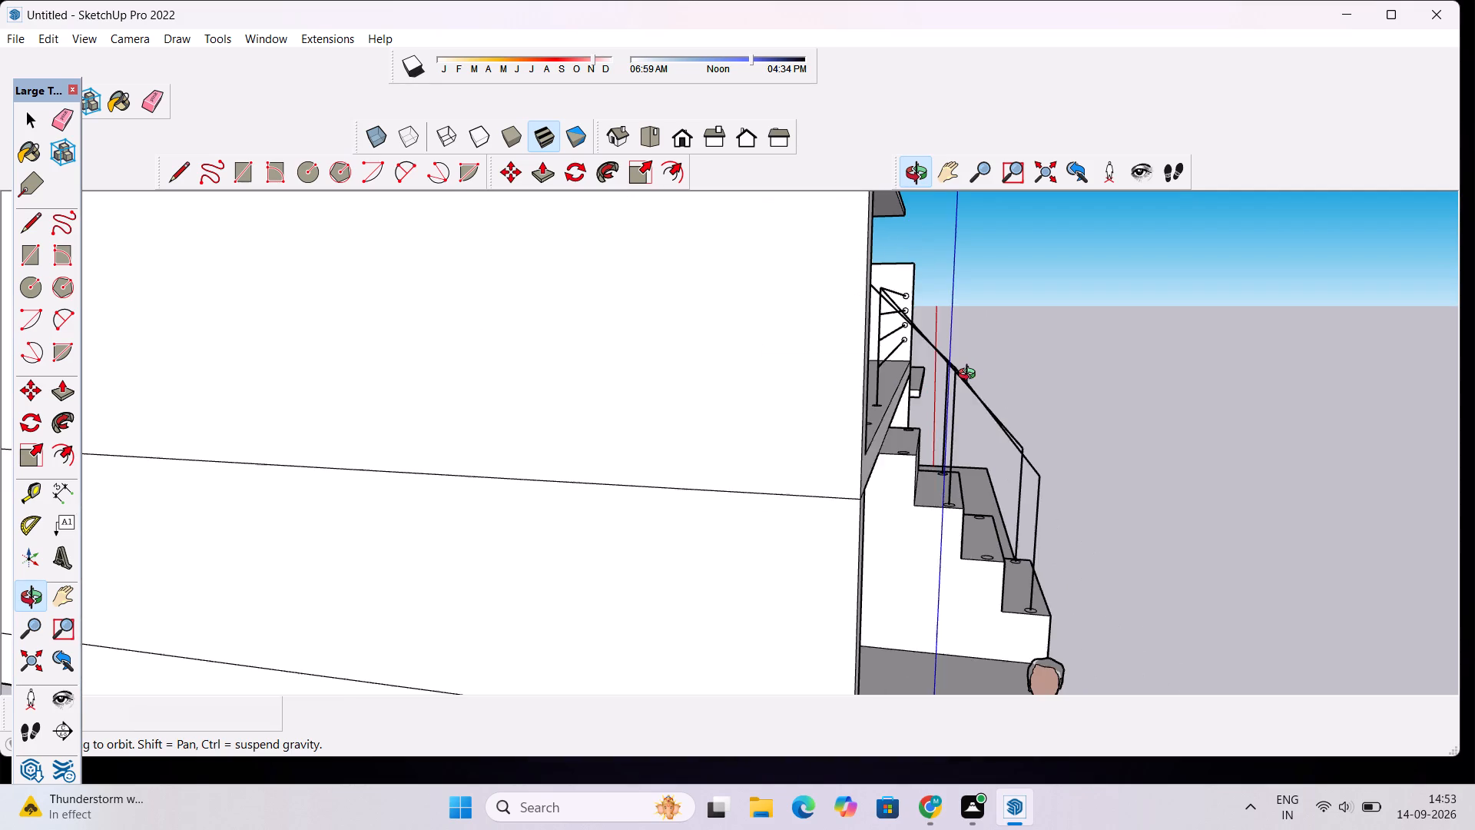
Examine the slab post bases, the top step's circles and the joint where the sloping handrail meets the stair post.
{"action": "left_click_drag", "start_coordinate": [970, 376], "coordinate": [834, 484]}
{"action": "scroll", "coordinate": [985, 417], "scroll_direction": "up", "scroll_amount": 14}
{"action": "scroll", "coordinate": [882, 402], "scroll_direction": "up", "scroll_amount": 5}
{"action": "scroll", "coordinate": [882, 400], "scroll_direction": "down", "scroll_amount": 4}
{"action": "scroll", "coordinate": [880, 354], "scroll_direction": "up", "scroll_amount": 8}
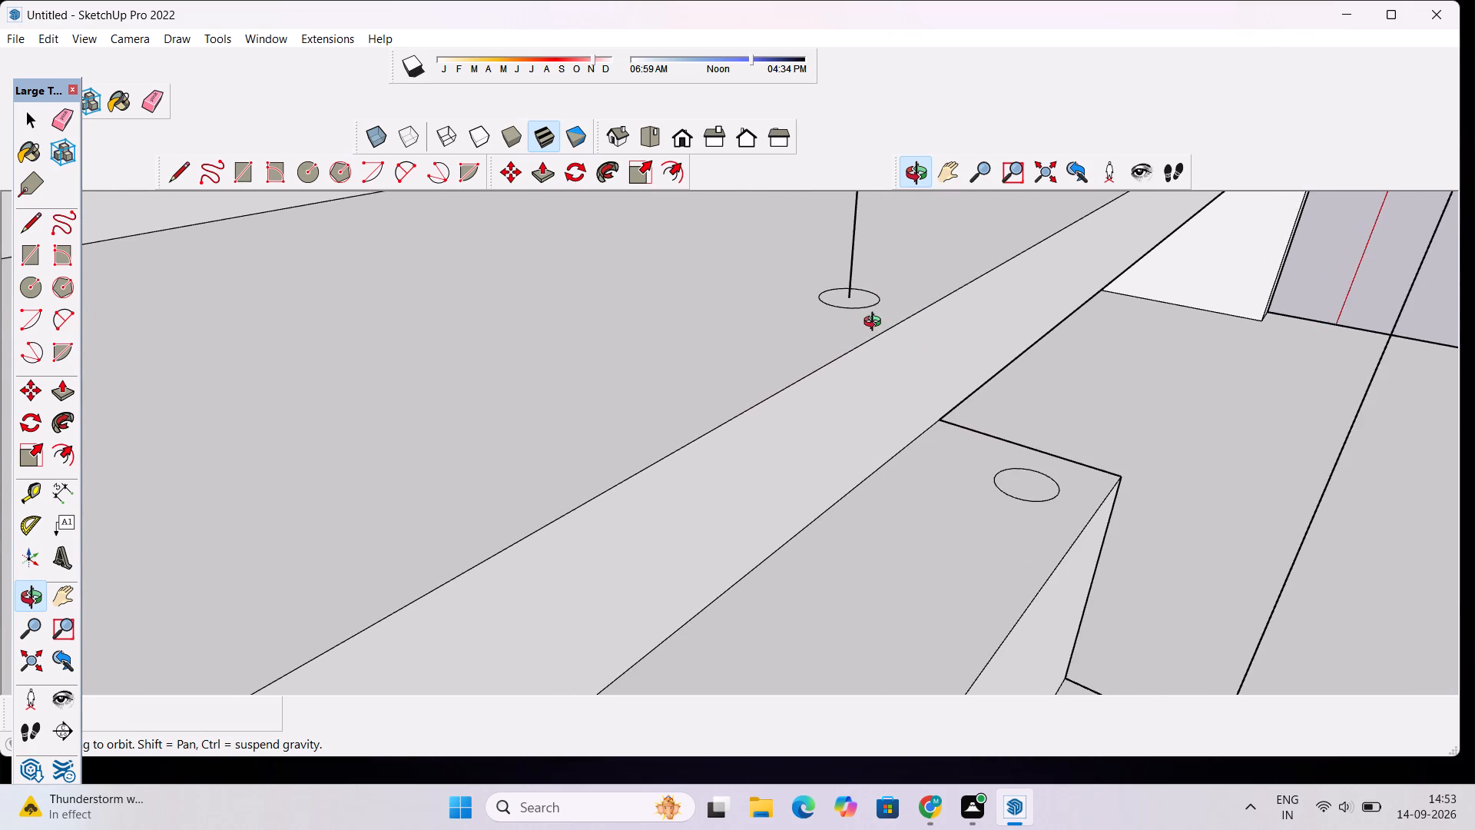
{"action": "scroll", "coordinate": [876, 324], "scroll_direction": "down", "scroll_amount": 2}
{"action": "scroll", "coordinate": [774, 596], "scroll_direction": "up", "scroll_amount": 4}
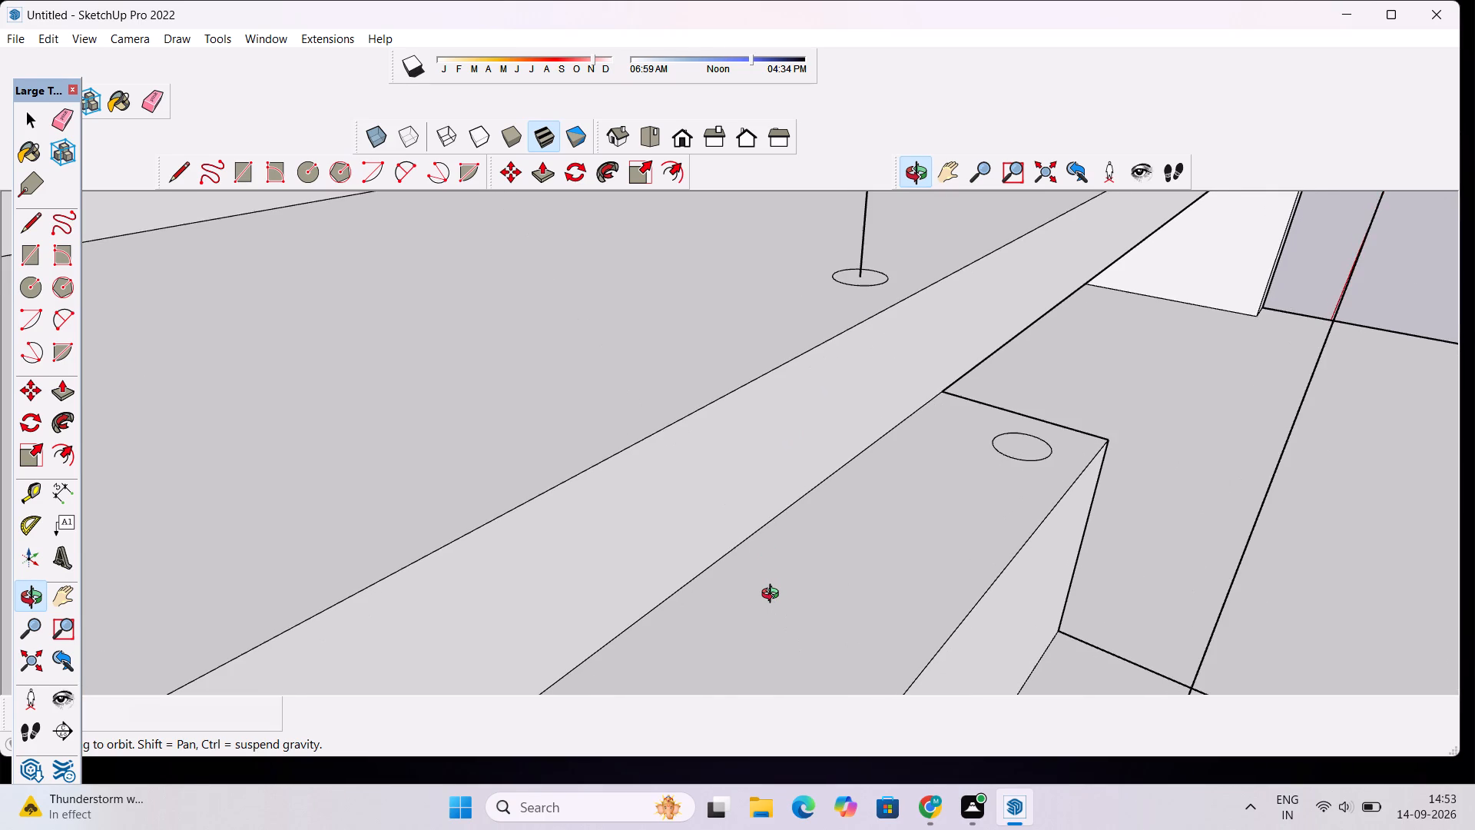
{"action": "scroll", "coordinate": [774, 596], "scroll_direction": "down", "scroll_amount": 2}
{"action": "left_click_drag", "start_coordinate": [887, 500], "coordinate": [860, 507]}
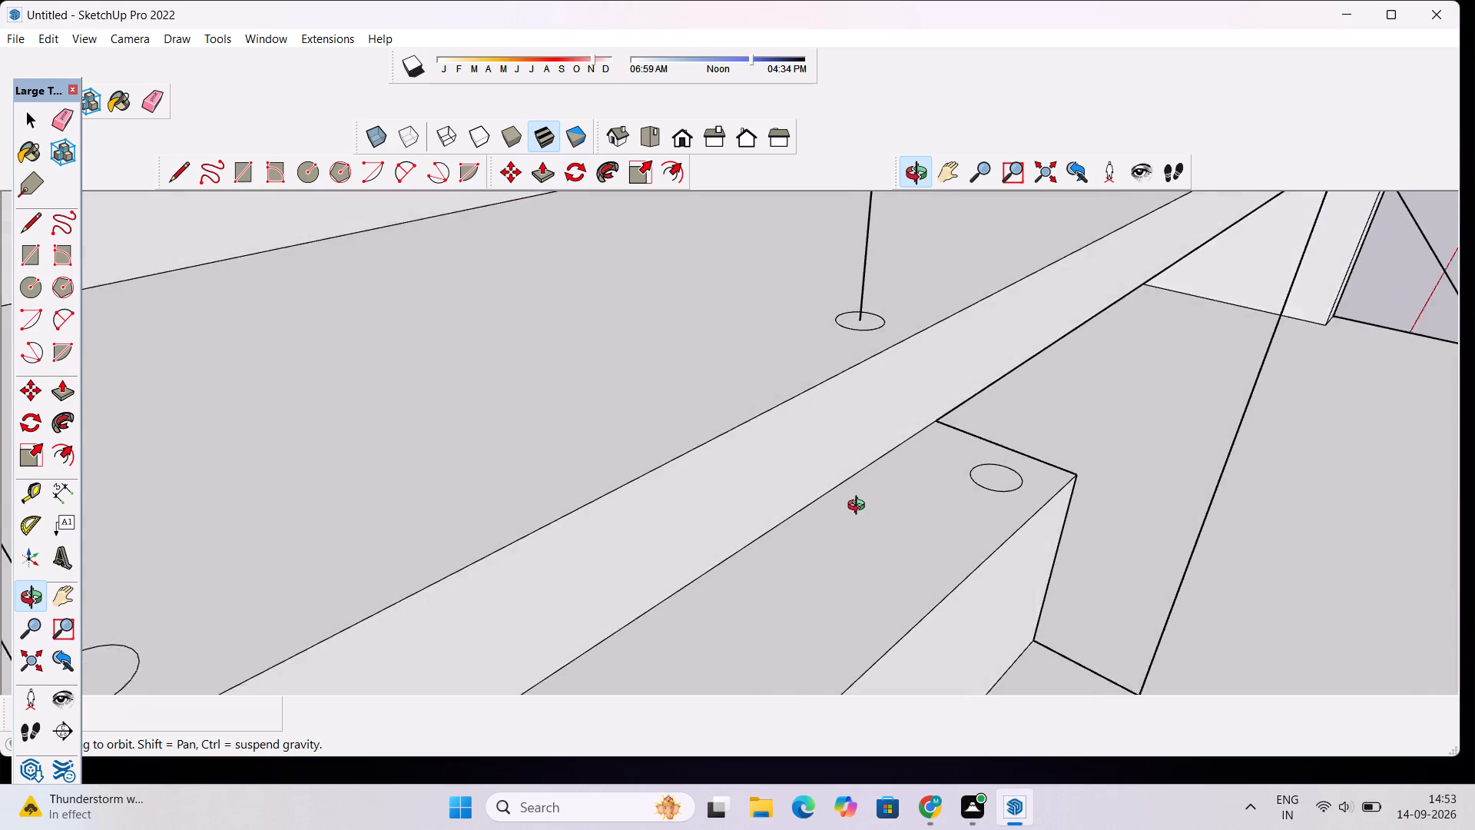
{"action": "left_click_drag", "start_coordinate": [860, 507], "coordinate": [854, 486]}
{"action": "scroll", "coordinate": [859, 449], "scroll_direction": "down", "scroll_amount": 5}
{"action": "left_click_drag", "start_coordinate": [877, 547], "coordinate": [807, 543]}
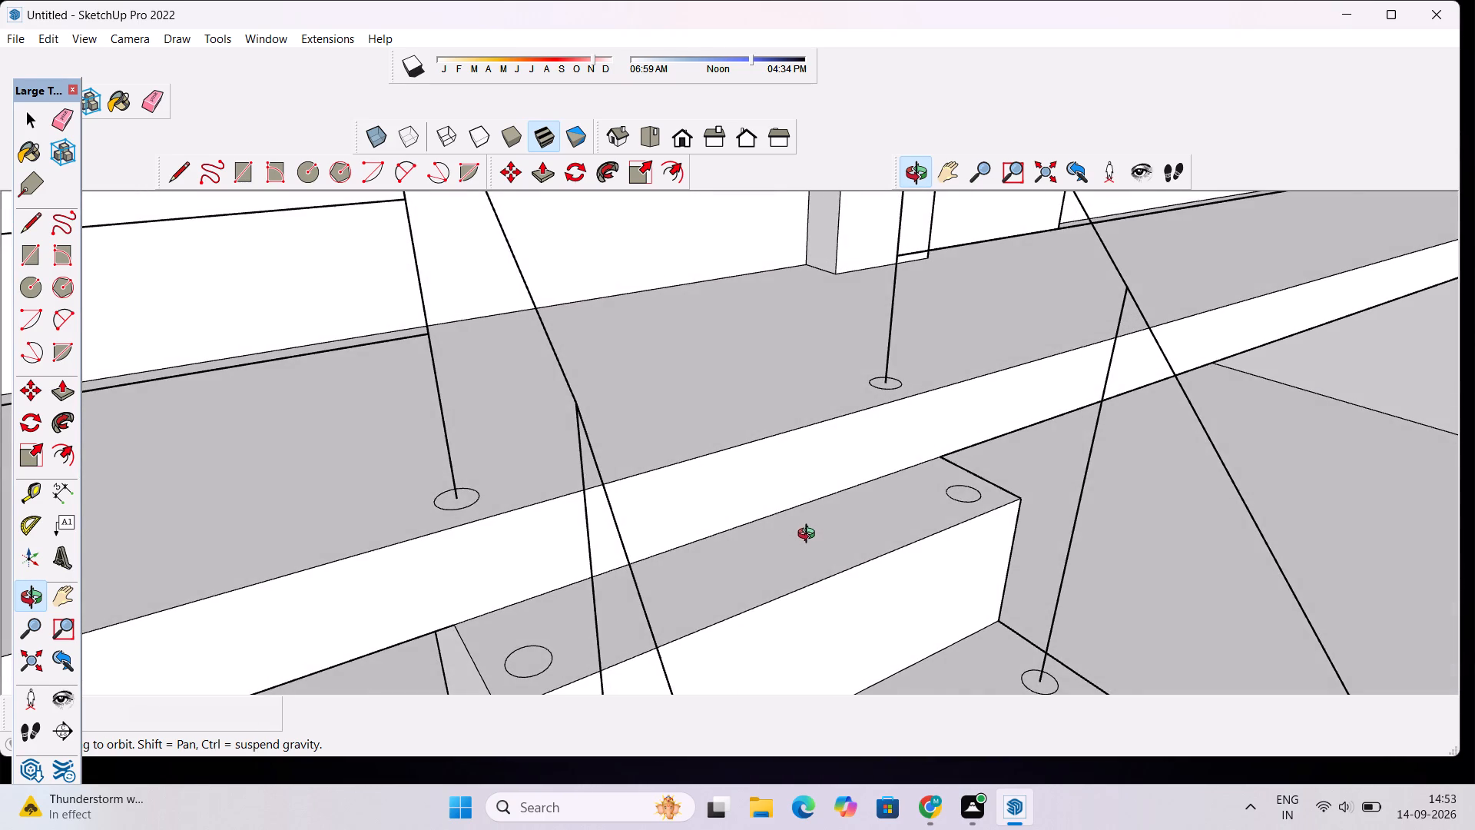
{"action": "scroll", "coordinate": [812, 533], "scroll_direction": "down", "scroll_amount": 5}
{"action": "left_click_drag", "start_coordinate": [890, 566], "coordinate": [620, 565]}
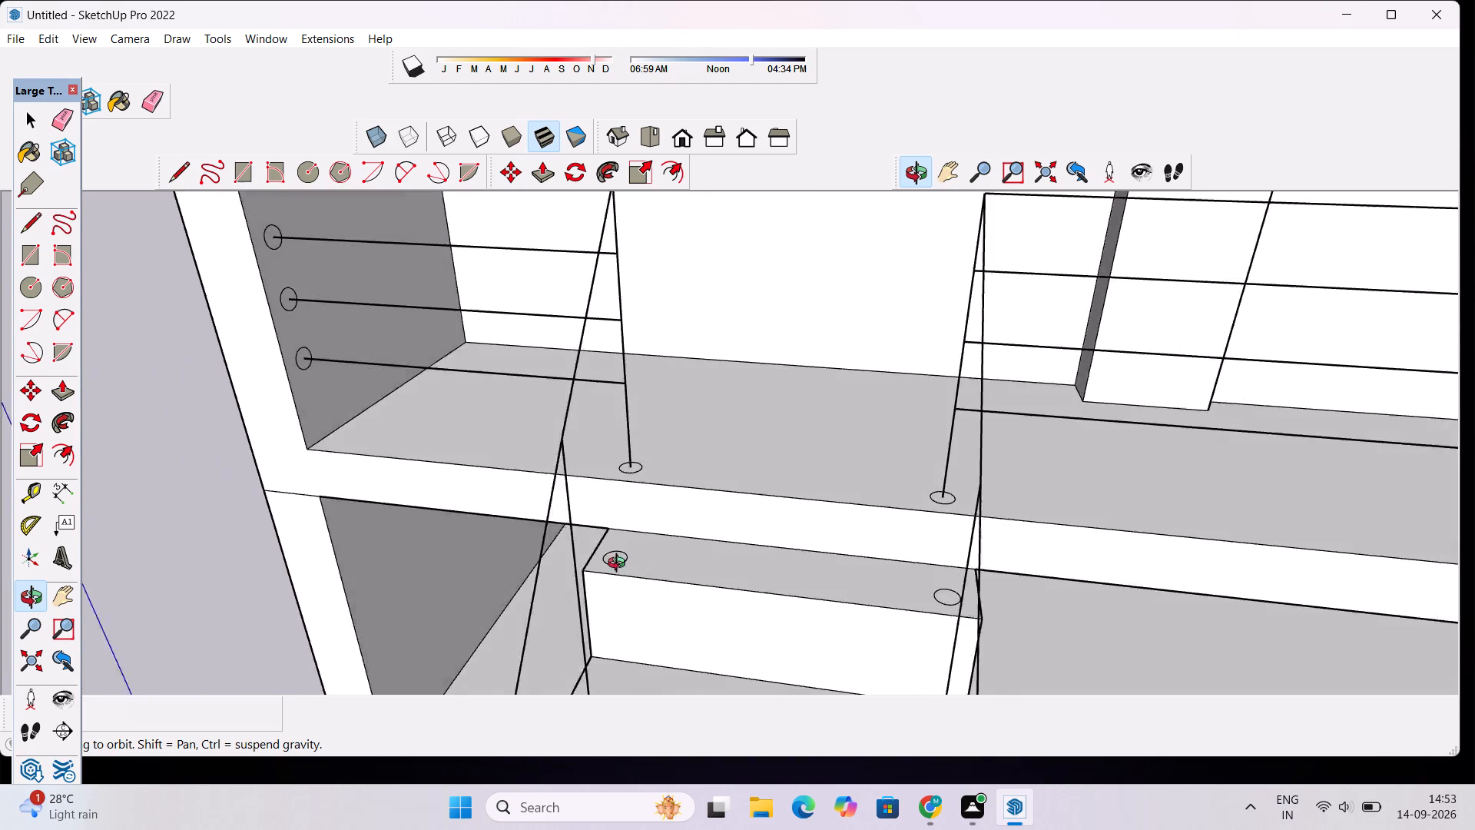
{"action": "left_click_drag", "start_coordinate": [620, 565], "coordinate": [561, 553]}
{"action": "scroll", "coordinate": [544, 423], "scroll_direction": "up", "scroll_amount": 4}
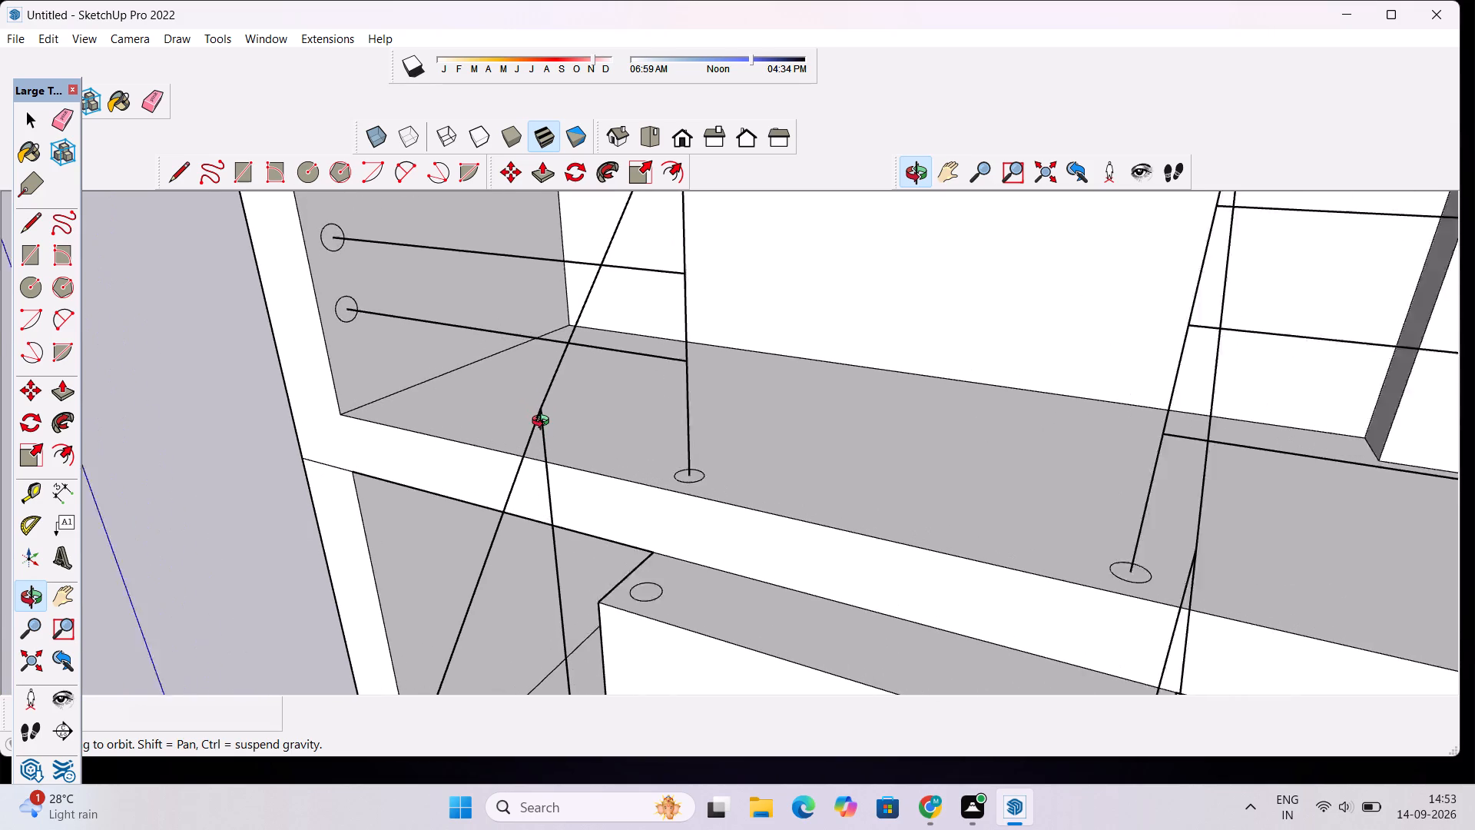
{"action": "scroll", "coordinate": [544, 423], "scroll_direction": "up", "scroll_amount": 11}
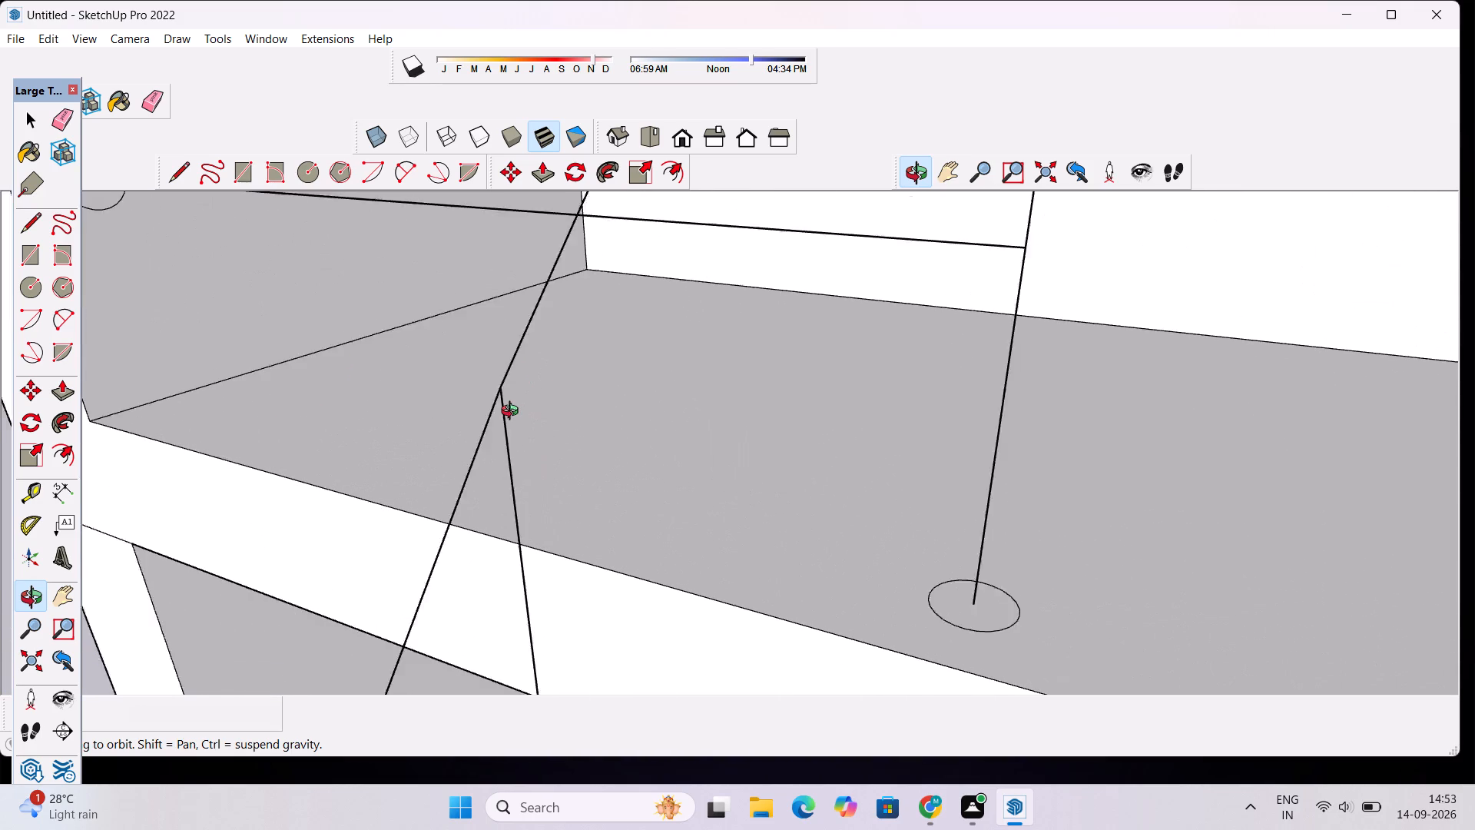
{"action": "scroll", "coordinate": [513, 413], "scroll_direction": "up", "scroll_amount": 2}
{"action": "scroll", "coordinate": [513, 413], "scroll_direction": "down", "scroll_amount": 20}
{"action": "scroll", "coordinate": [513, 413], "scroll_direction": "down", "scroll_amount": 15}
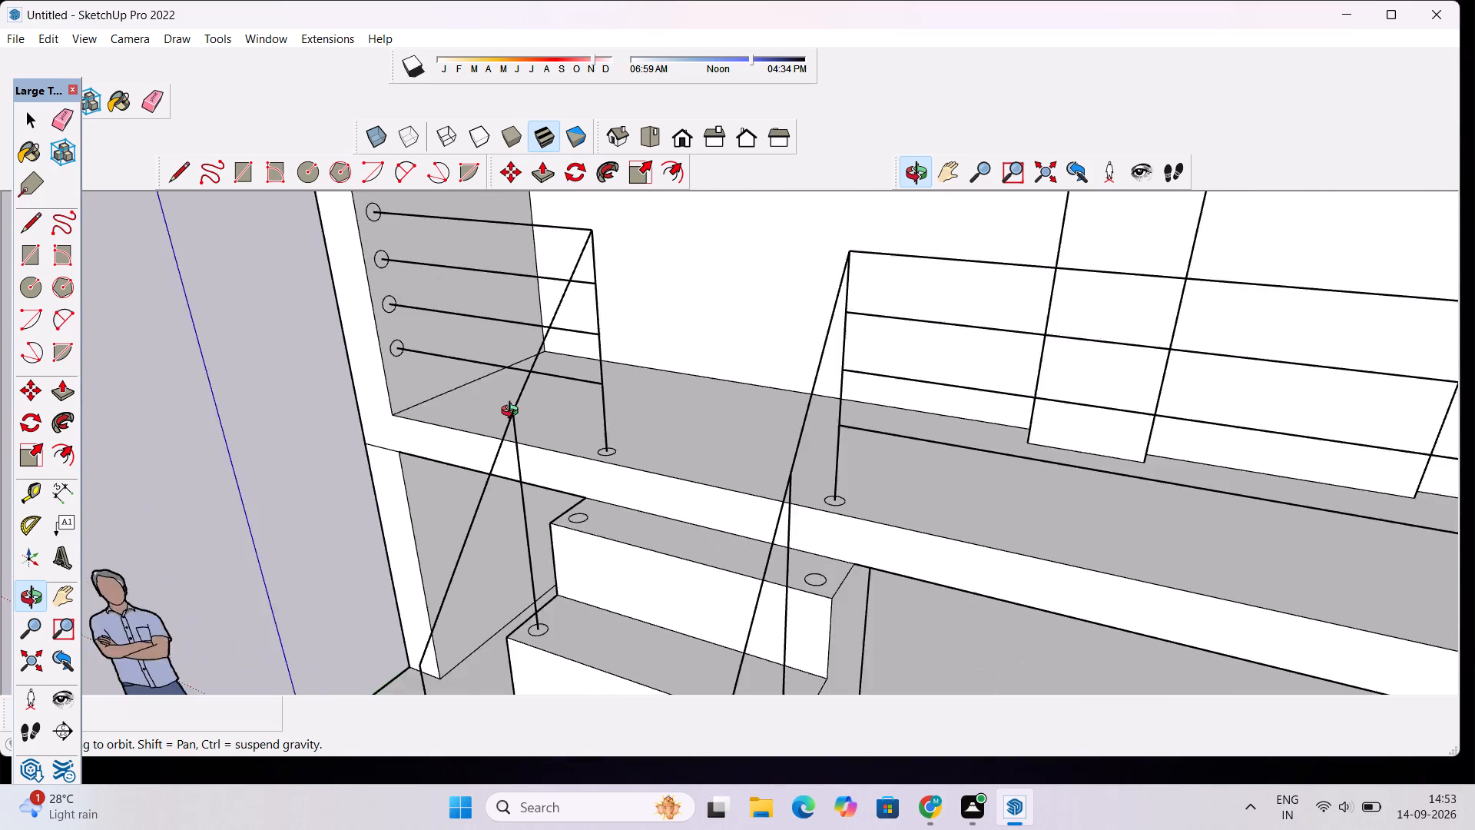
{"action": "scroll", "coordinate": [513, 413], "scroll_direction": "down", "scroll_amount": 8}
{"action": "scroll", "coordinate": [416, 300], "scroll_direction": "up", "scroll_amount": 5}
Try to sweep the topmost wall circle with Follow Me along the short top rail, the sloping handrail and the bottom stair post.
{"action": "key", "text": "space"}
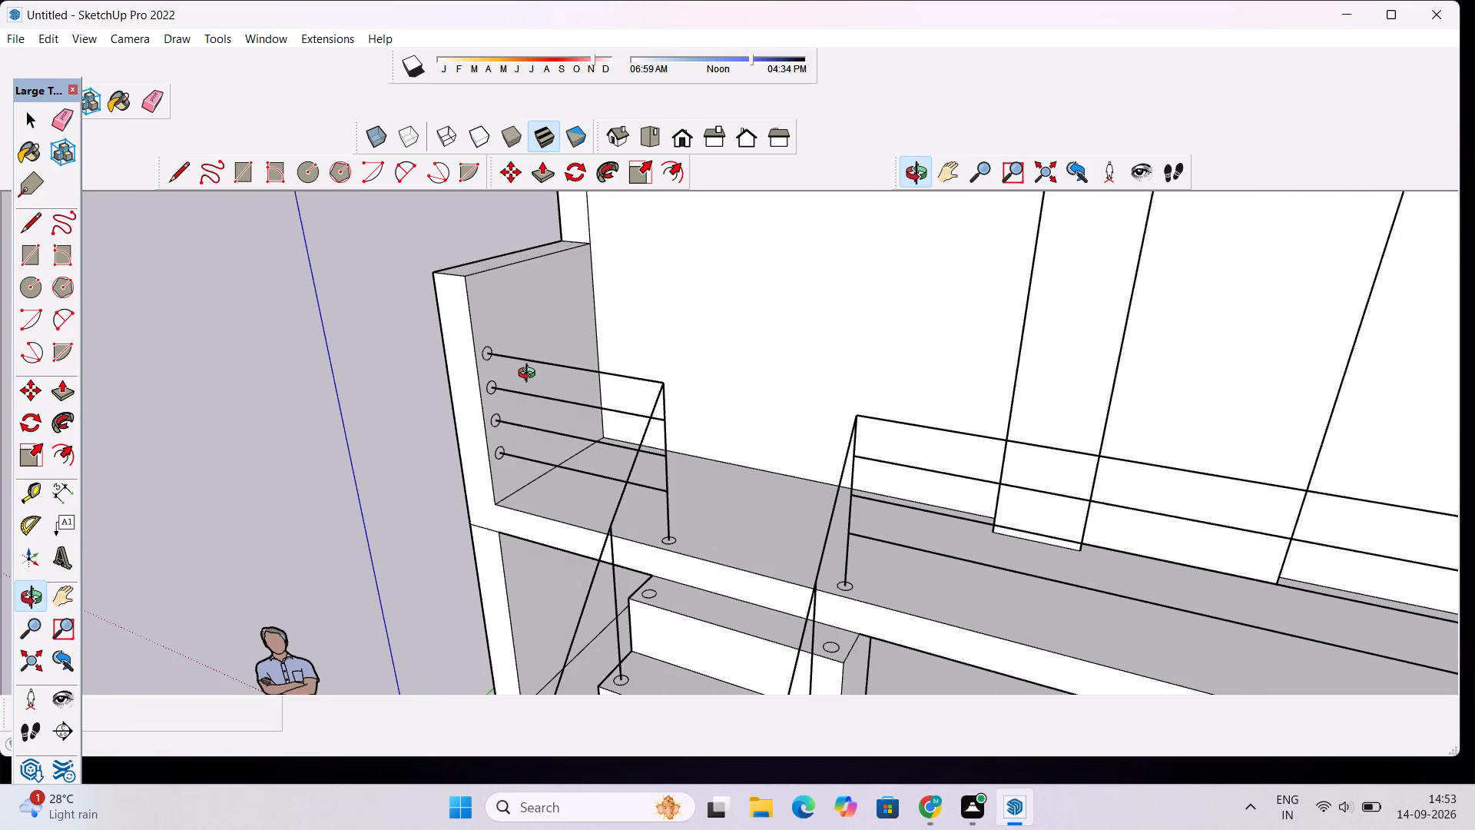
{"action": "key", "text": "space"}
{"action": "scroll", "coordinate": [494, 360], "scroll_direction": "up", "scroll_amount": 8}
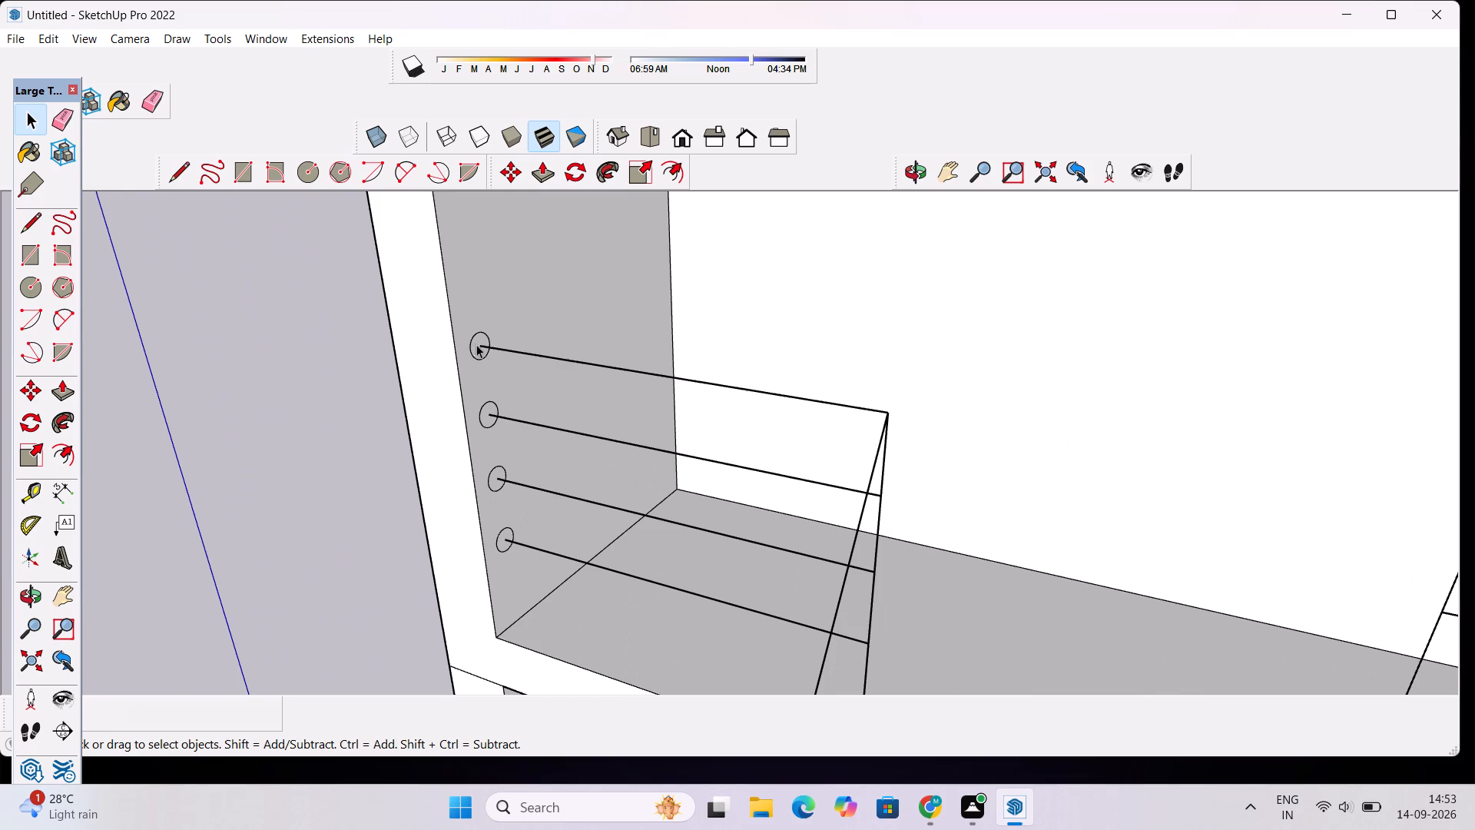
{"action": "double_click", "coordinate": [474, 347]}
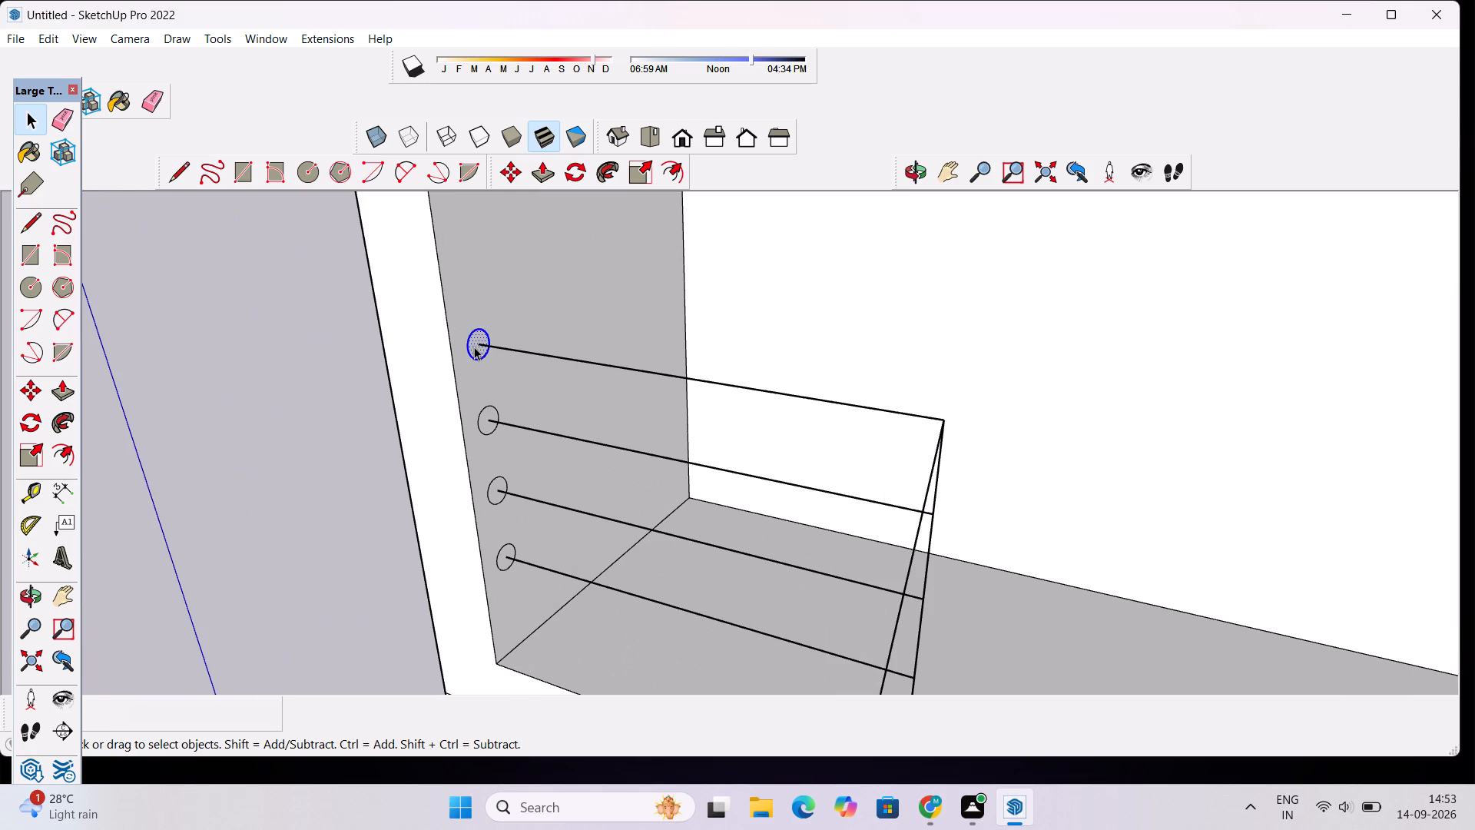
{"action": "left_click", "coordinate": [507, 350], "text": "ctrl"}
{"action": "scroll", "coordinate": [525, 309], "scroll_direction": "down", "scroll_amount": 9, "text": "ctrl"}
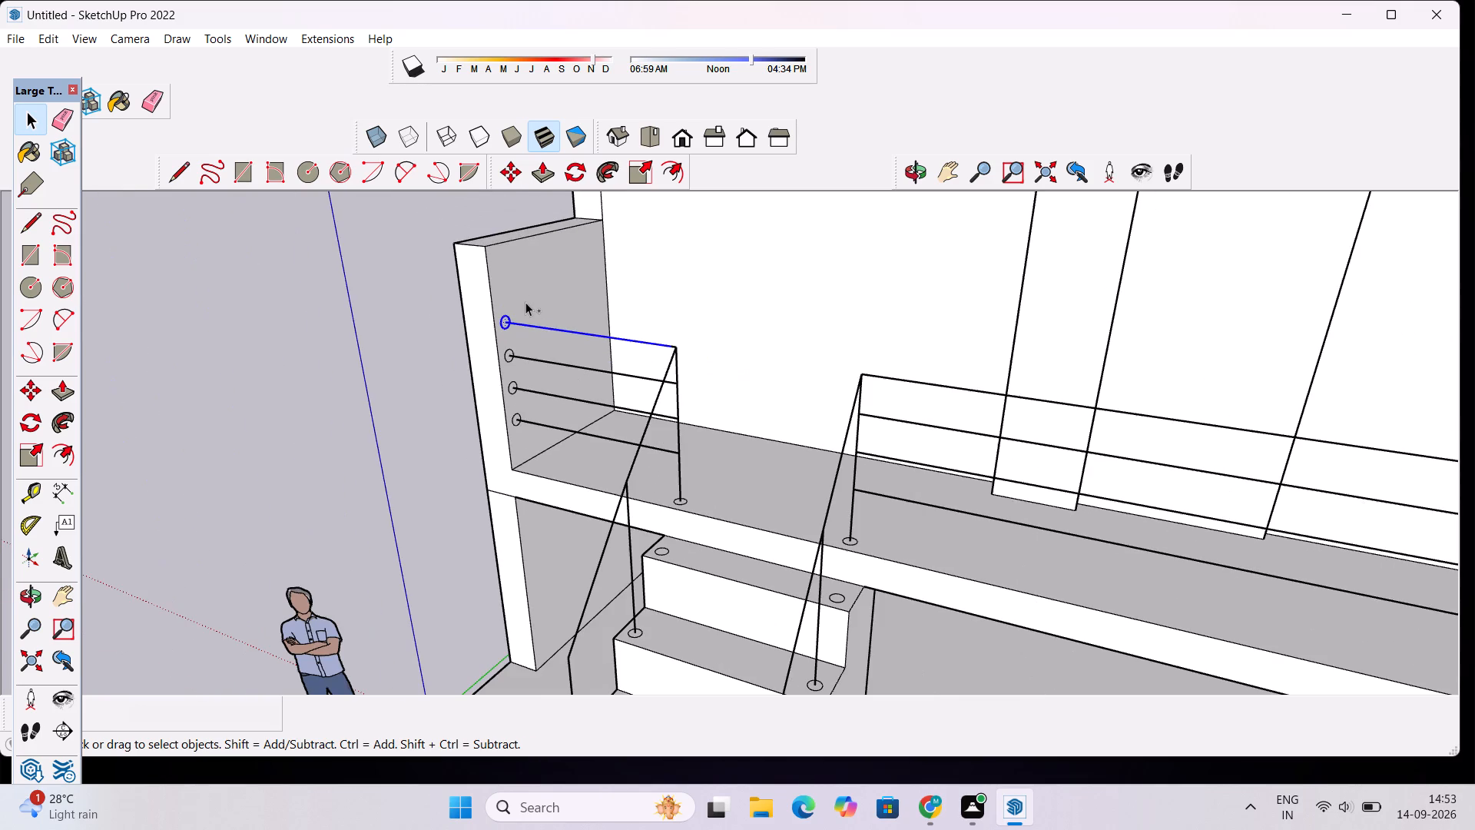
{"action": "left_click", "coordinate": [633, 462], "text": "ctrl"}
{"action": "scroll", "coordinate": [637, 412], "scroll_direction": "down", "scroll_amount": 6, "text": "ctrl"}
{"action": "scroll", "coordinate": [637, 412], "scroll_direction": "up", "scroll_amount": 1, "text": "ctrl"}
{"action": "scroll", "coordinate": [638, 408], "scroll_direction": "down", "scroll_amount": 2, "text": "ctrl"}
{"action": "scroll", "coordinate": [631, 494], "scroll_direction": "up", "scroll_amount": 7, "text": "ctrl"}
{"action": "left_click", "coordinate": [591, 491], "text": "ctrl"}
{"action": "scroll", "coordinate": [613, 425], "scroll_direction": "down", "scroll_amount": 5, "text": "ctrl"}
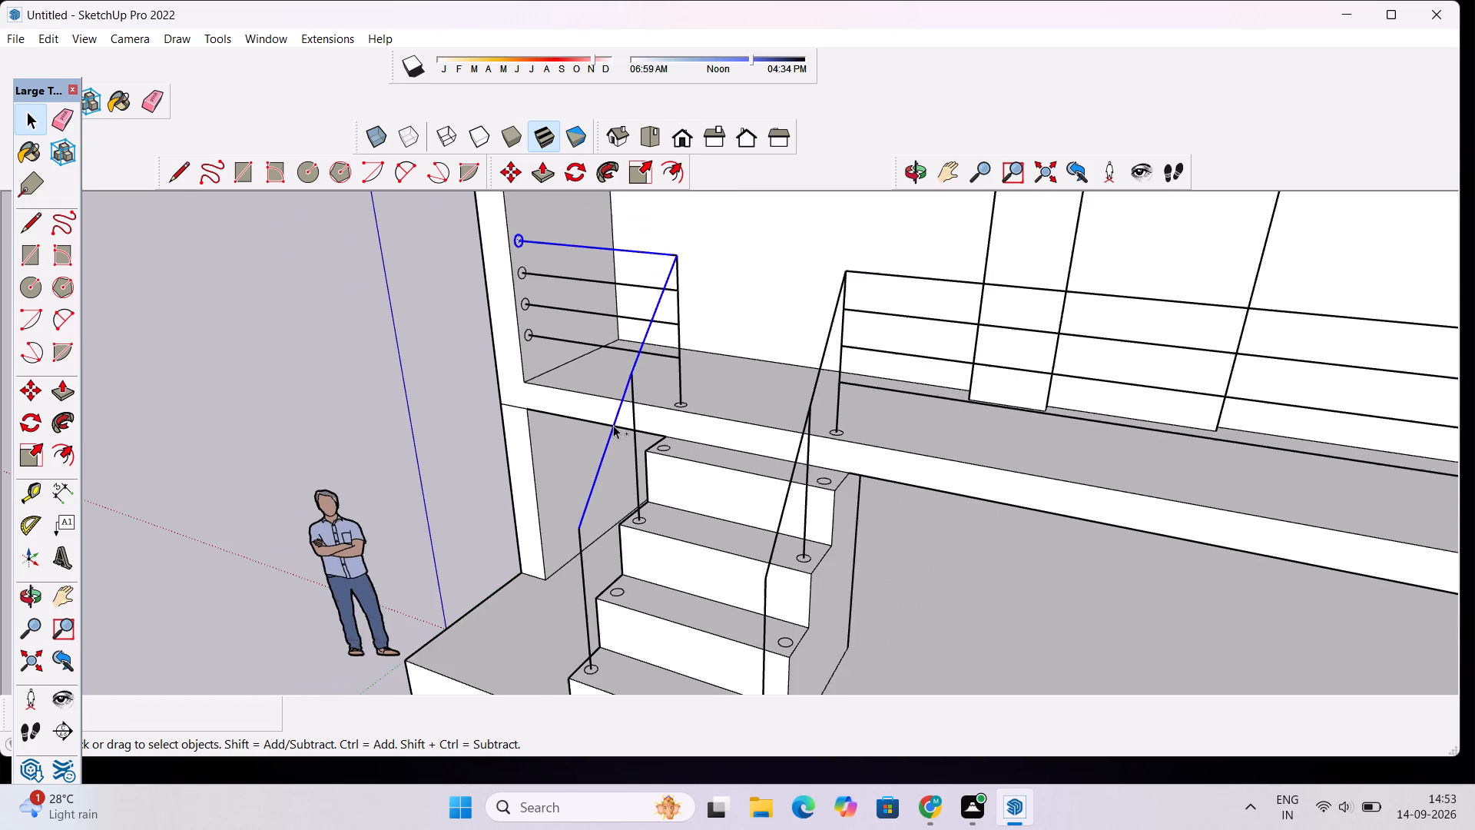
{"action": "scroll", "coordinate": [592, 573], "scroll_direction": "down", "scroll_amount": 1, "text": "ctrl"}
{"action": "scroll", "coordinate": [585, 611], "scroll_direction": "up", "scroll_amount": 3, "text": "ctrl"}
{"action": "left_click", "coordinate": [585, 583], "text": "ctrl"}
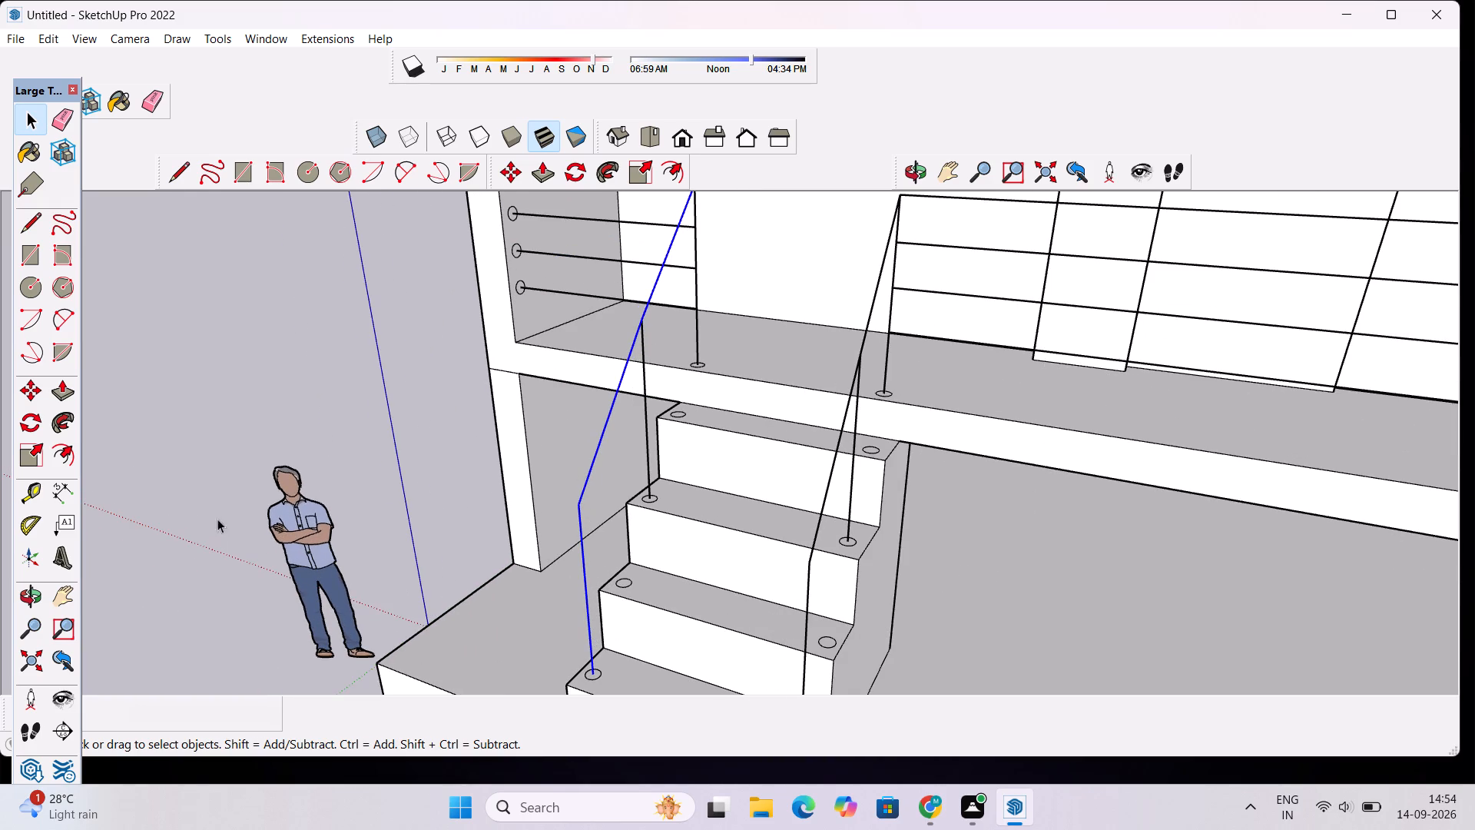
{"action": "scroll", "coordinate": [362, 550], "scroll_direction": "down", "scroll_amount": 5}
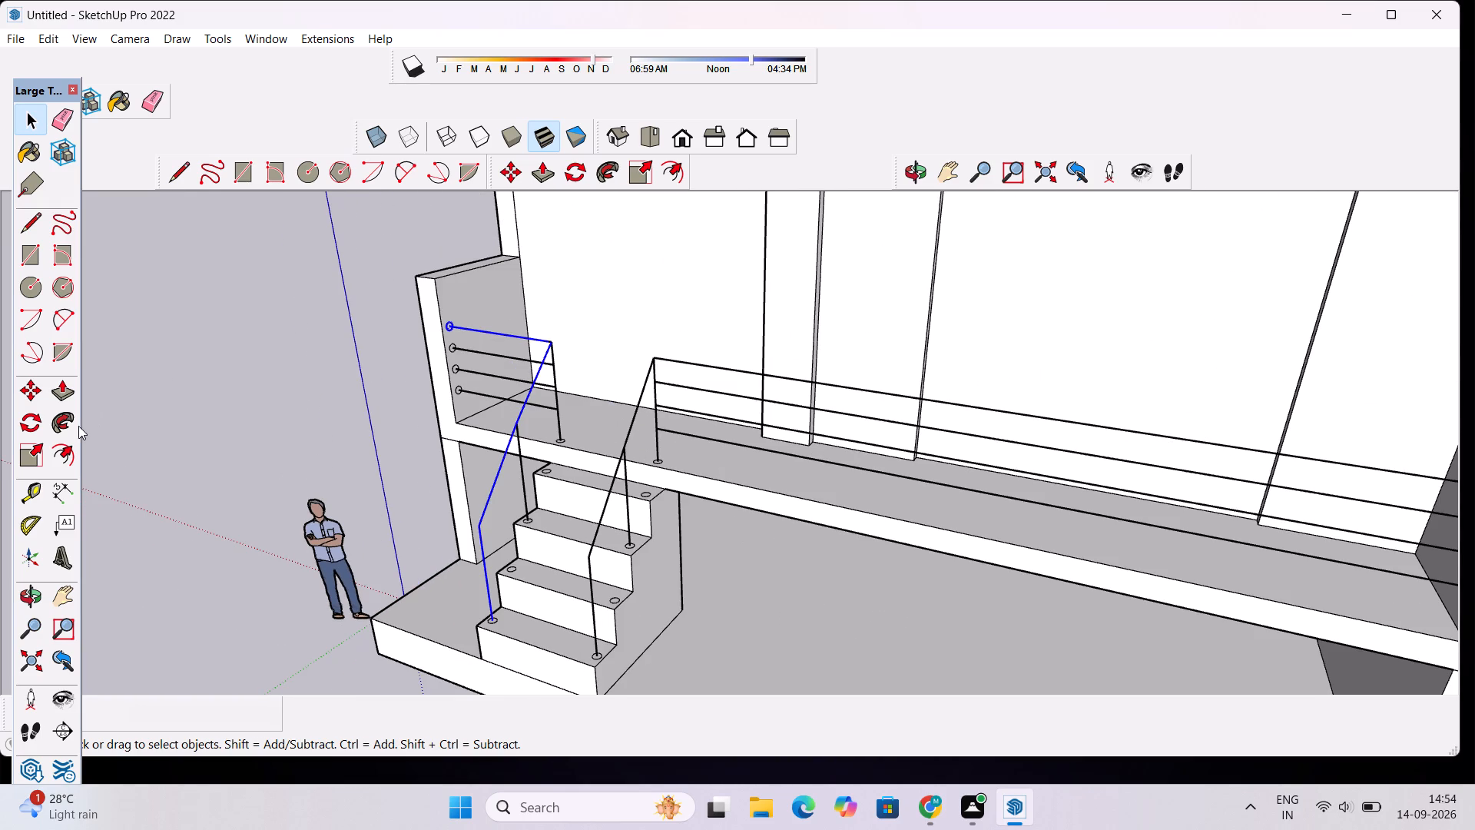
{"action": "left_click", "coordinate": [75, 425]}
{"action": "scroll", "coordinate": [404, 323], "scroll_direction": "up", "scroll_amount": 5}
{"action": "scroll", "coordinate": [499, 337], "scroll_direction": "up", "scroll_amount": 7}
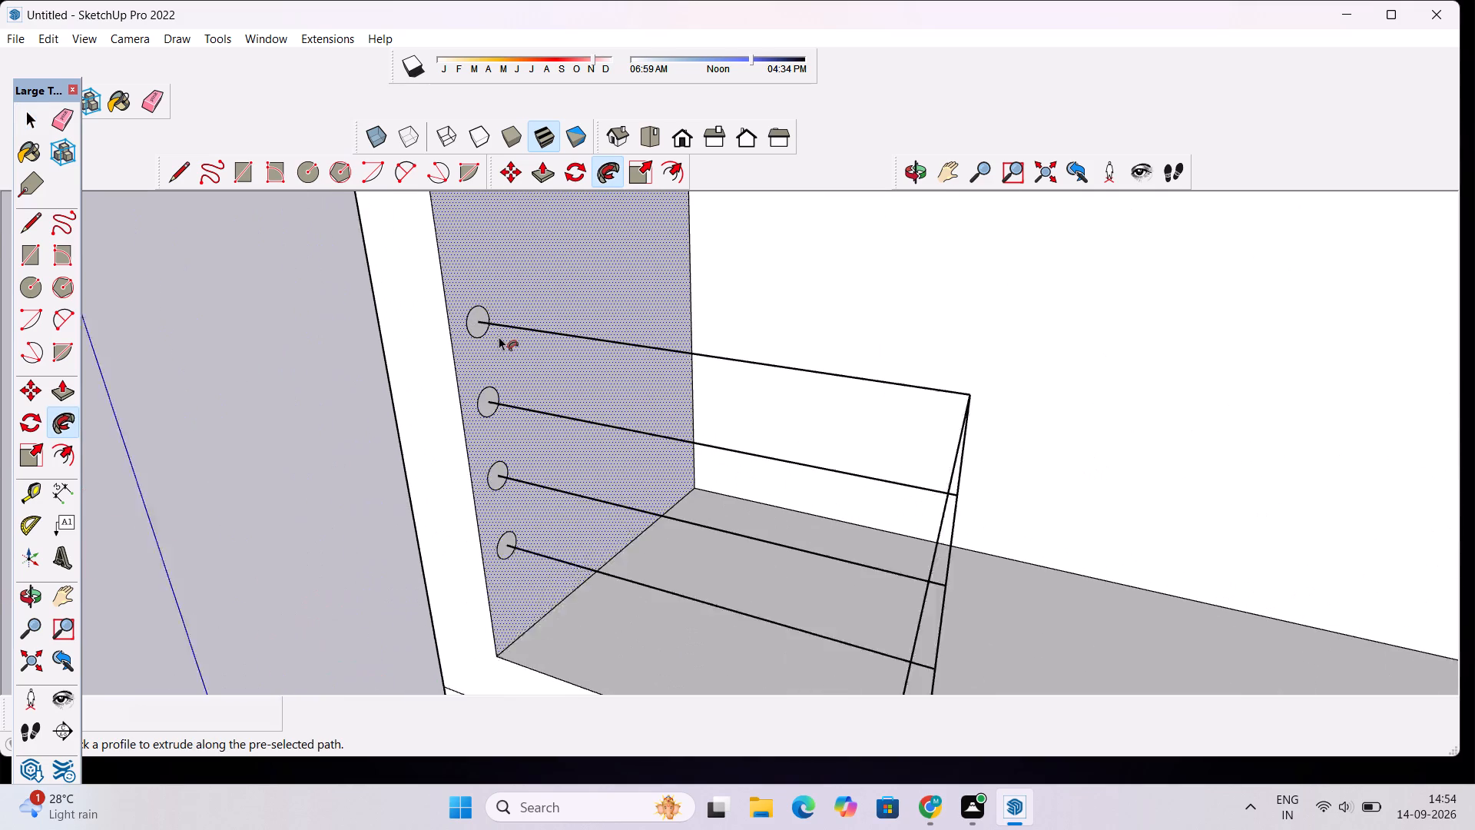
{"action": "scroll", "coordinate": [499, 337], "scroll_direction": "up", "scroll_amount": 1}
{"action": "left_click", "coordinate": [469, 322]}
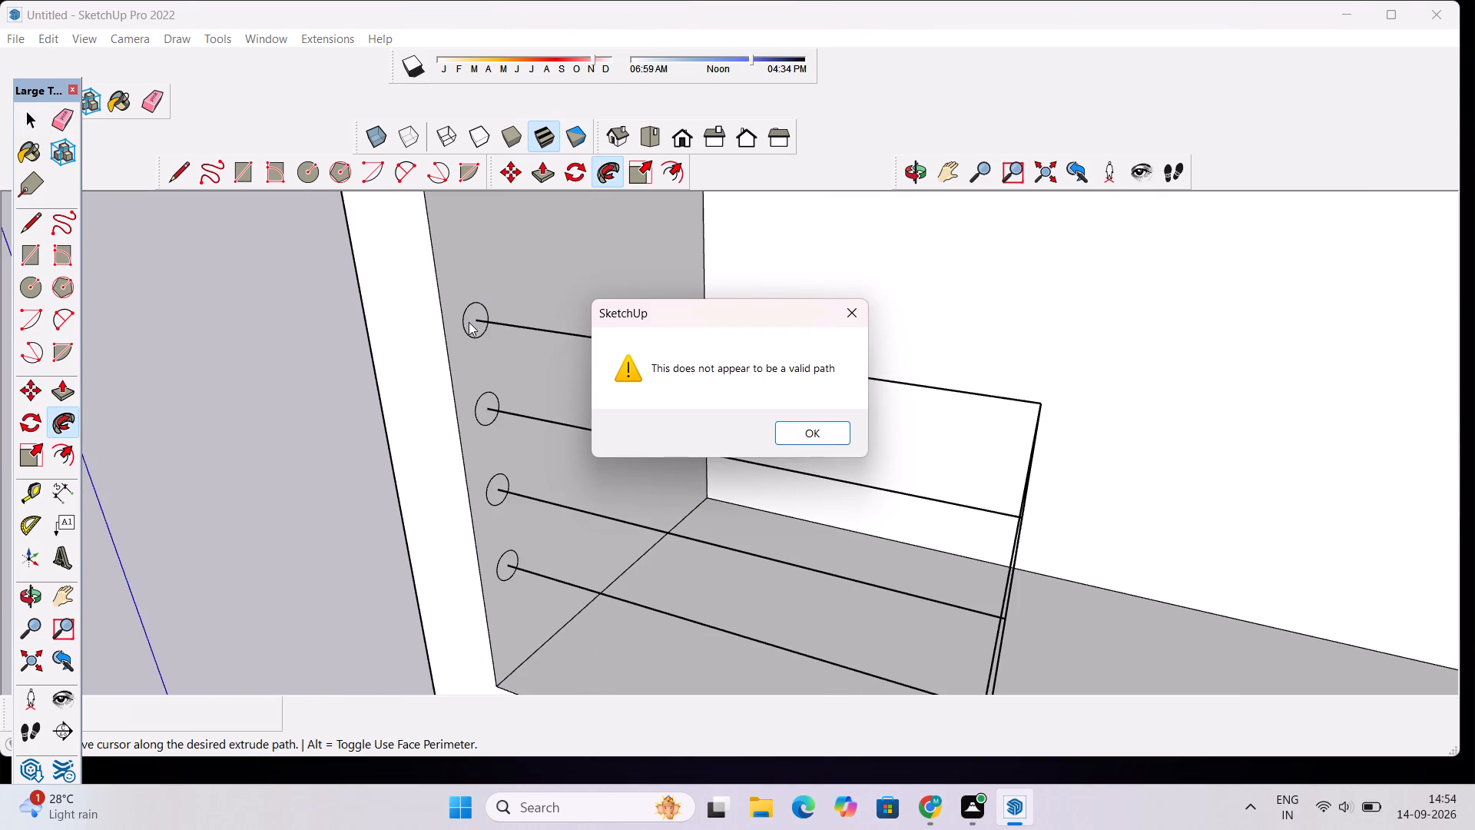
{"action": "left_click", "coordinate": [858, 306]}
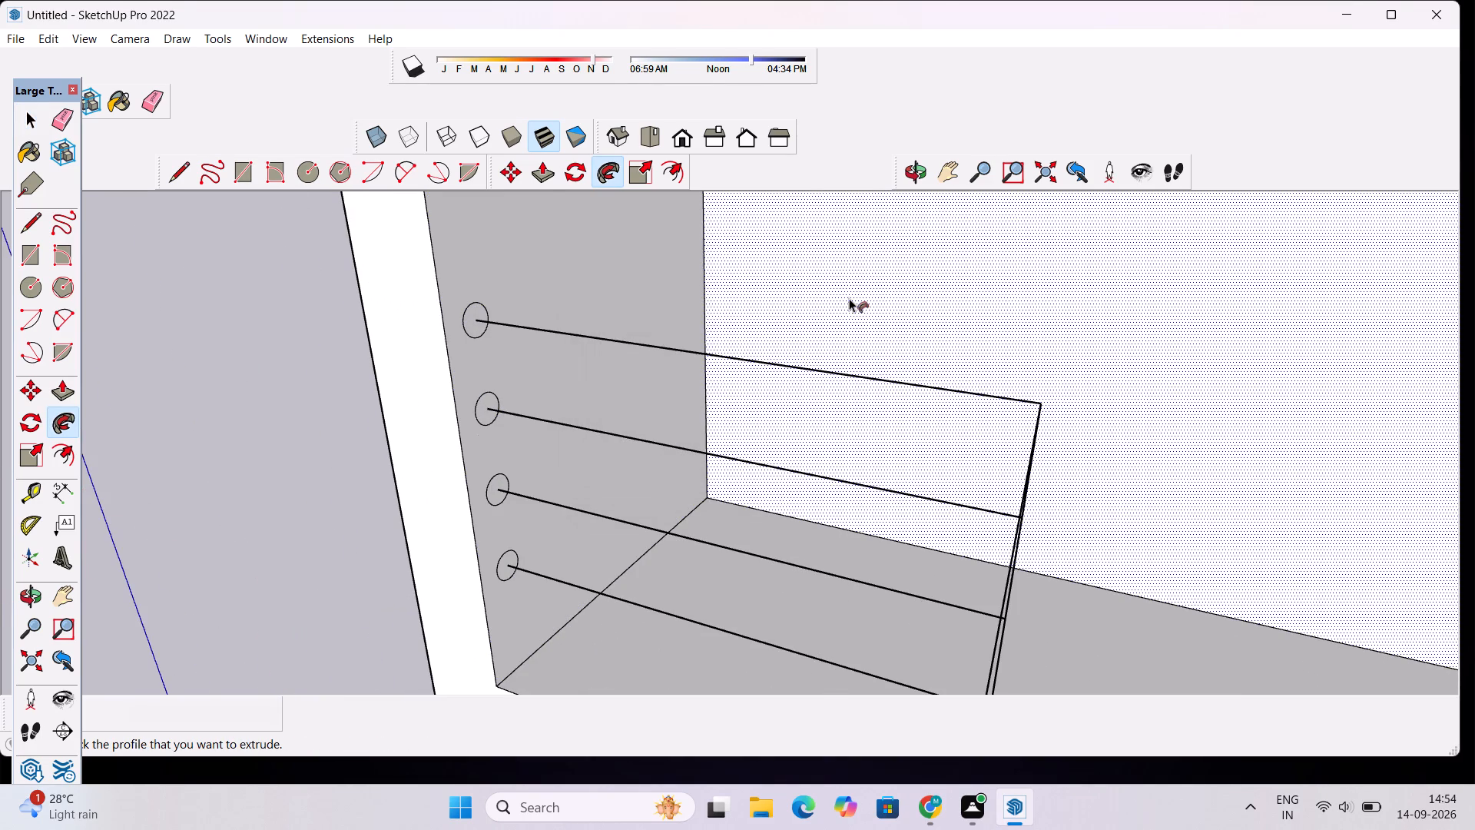
Examine the short railing, the stair opening and the long railing from the front.
{"action": "scroll", "coordinate": [717, 257], "scroll_direction": "down", "scroll_amount": 12}
{"action": "scroll", "coordinate": [697, 295], "scroll_direction": "up", "scroll_amount": 5}
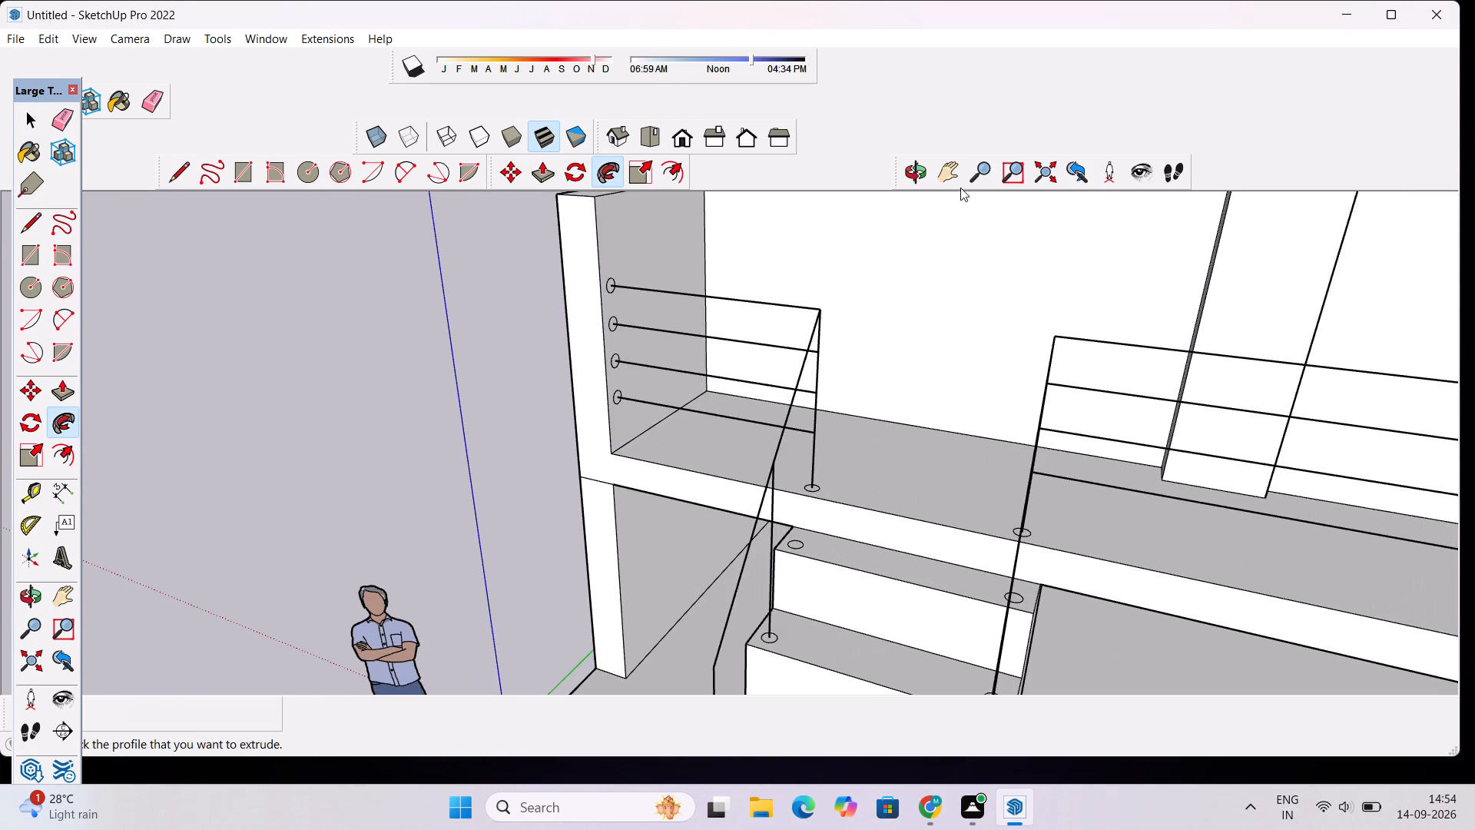
{"action": "left_click", "coordinate": [910, 178]}
{"action": "left_click_drag", "start_coordinate": [761, 260], "coordinate": [902, 260]}
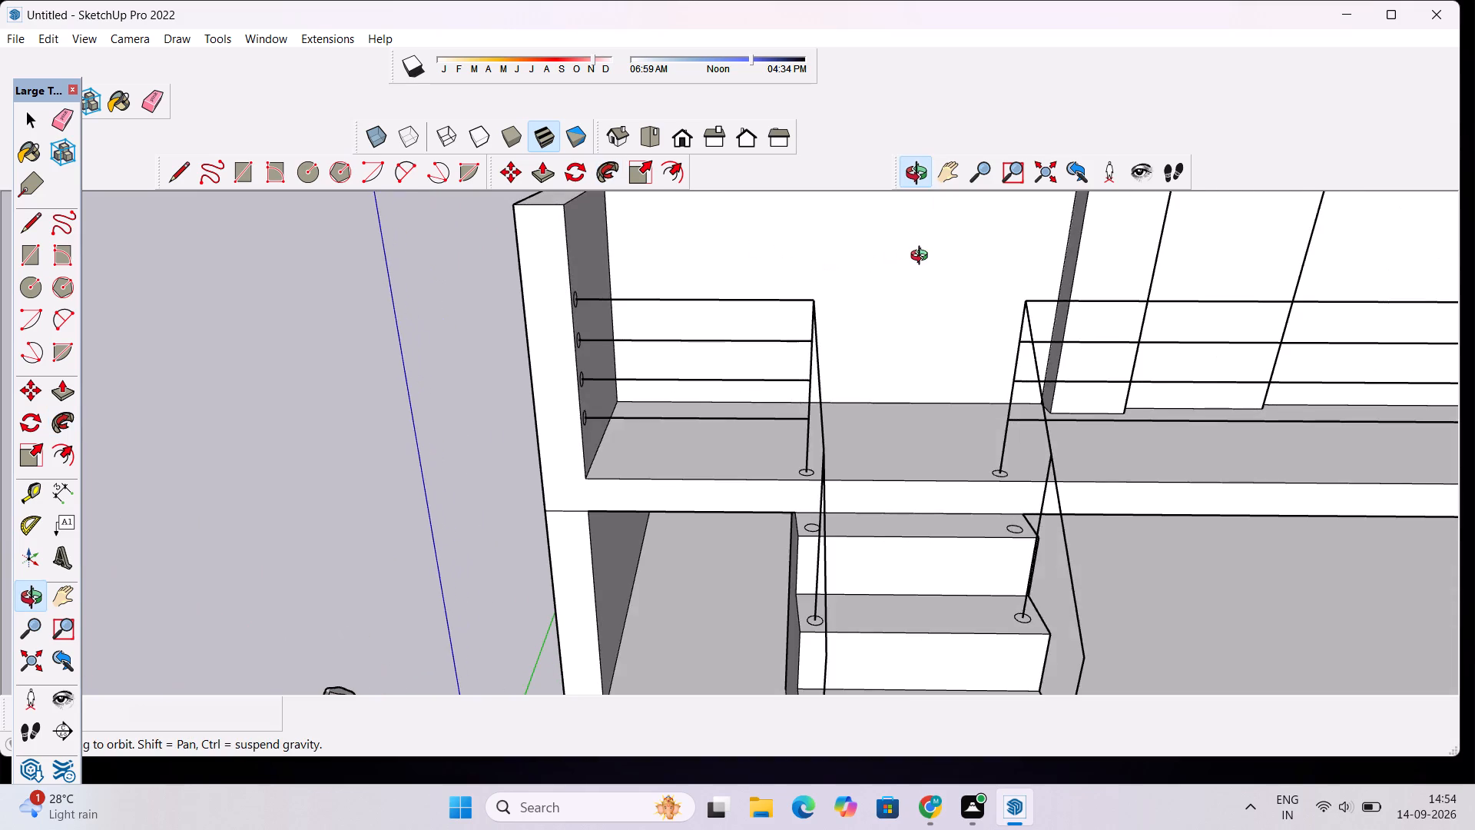
{"action": "scroll", "coordinate": [923, 257], "scroll_direction": "down", "scroll_amount": 6}
{"action": "left_click_drag", "start_coordinate": [1062, 287], "coordinate": [515, 332], "text": "shift"}
{"action": "scroll", "coordinate": [517, 329], "scroll_direction": "down", "scroll_amount": 4, "text": "shift"}
{"action": "scroll", "coordinate": [718, 334], "scroll_direction": "up", "scroll_amount": 4, "text": "shift"}
{"action": "left_click_drag", "start_coordinate": [717, 336], "coordinate": [734, 344], "text": "shift"}
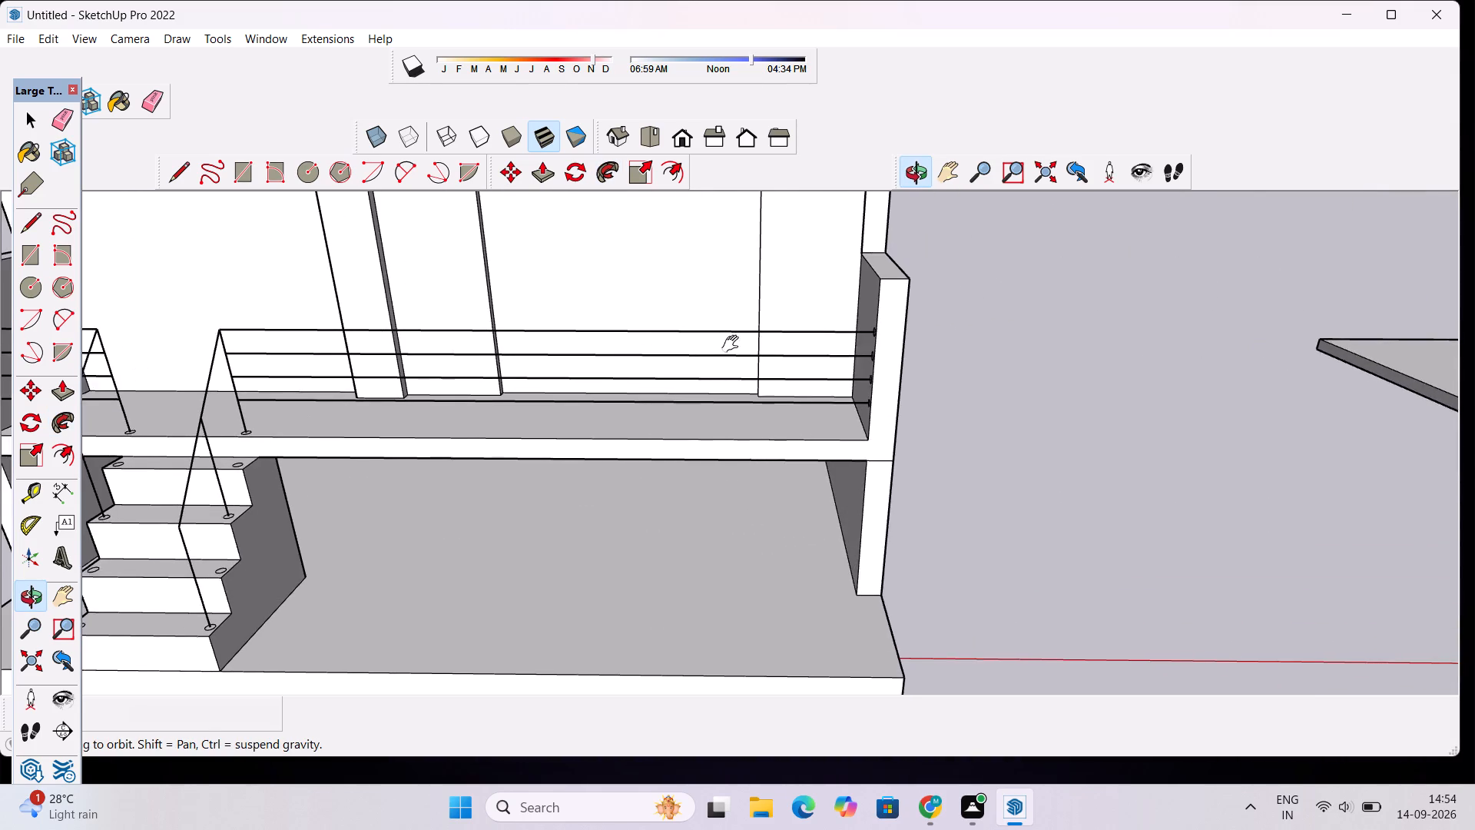
{"action": "left_click_drag", "start_coordinate": [734, 344], "coordinate": [739, 346], "text": "shift"}
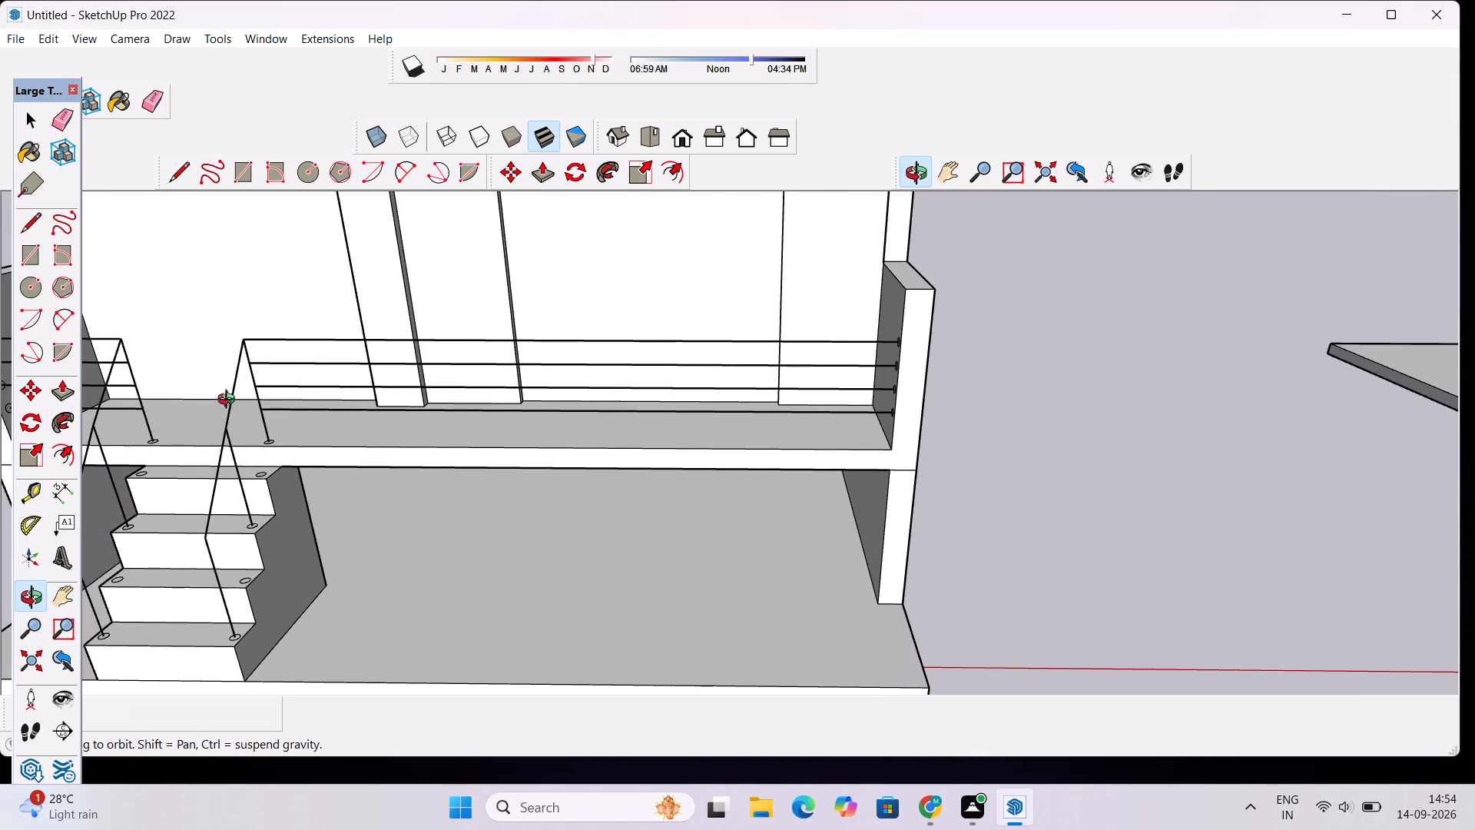
Sweep the long railing's topmost wall circle with Follow Me along its top rail, the sloping handrail and the bottom stair post.
{"action": "scroll", "coordinate": [849, 346], "scroll_direction": "up", "scroll_amount": 6}
{"action": "left_click_drag", "start_coordinate": [852, 351], "coordinate": [984, 413]}
{"action": "scroll", "coordinate": [956, 367], "scroll_direction": "up", "scroll_amount": 5}
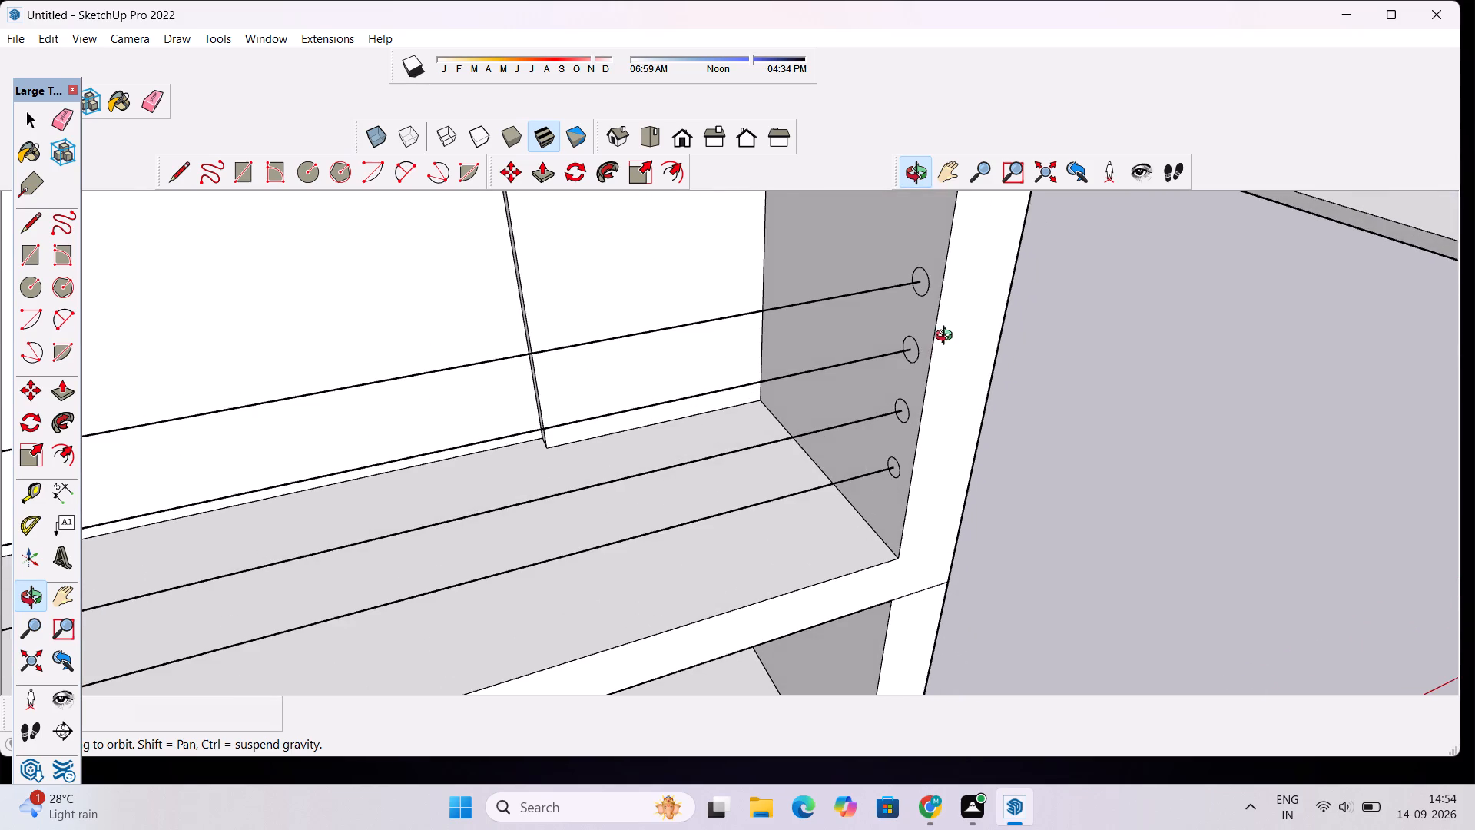
{"action": "scroll", "coordinate": [945, 331], "scroll_direction": "down", "scroll_amount": 6}
{"action": "left_click_drag", "start_coordinate": [931, 316], "coordinate": [951, 384], "text": "shift"}
{"action": "scroll", "coordinate": [951, 380], "scroll_direction": "up", "scroll_amount": 3, "text": "shift"}
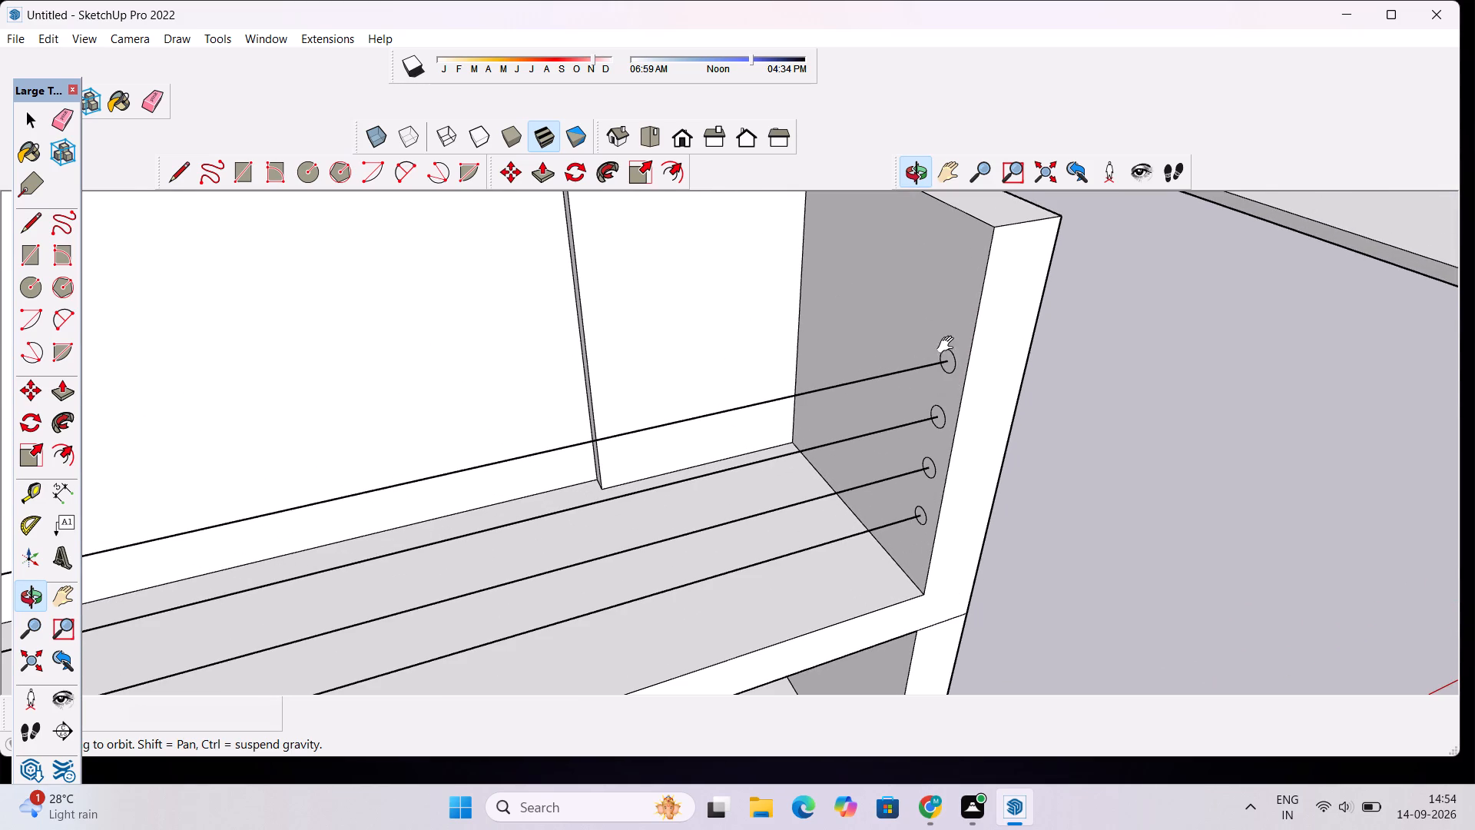
{"action": "key", "text": "space"}
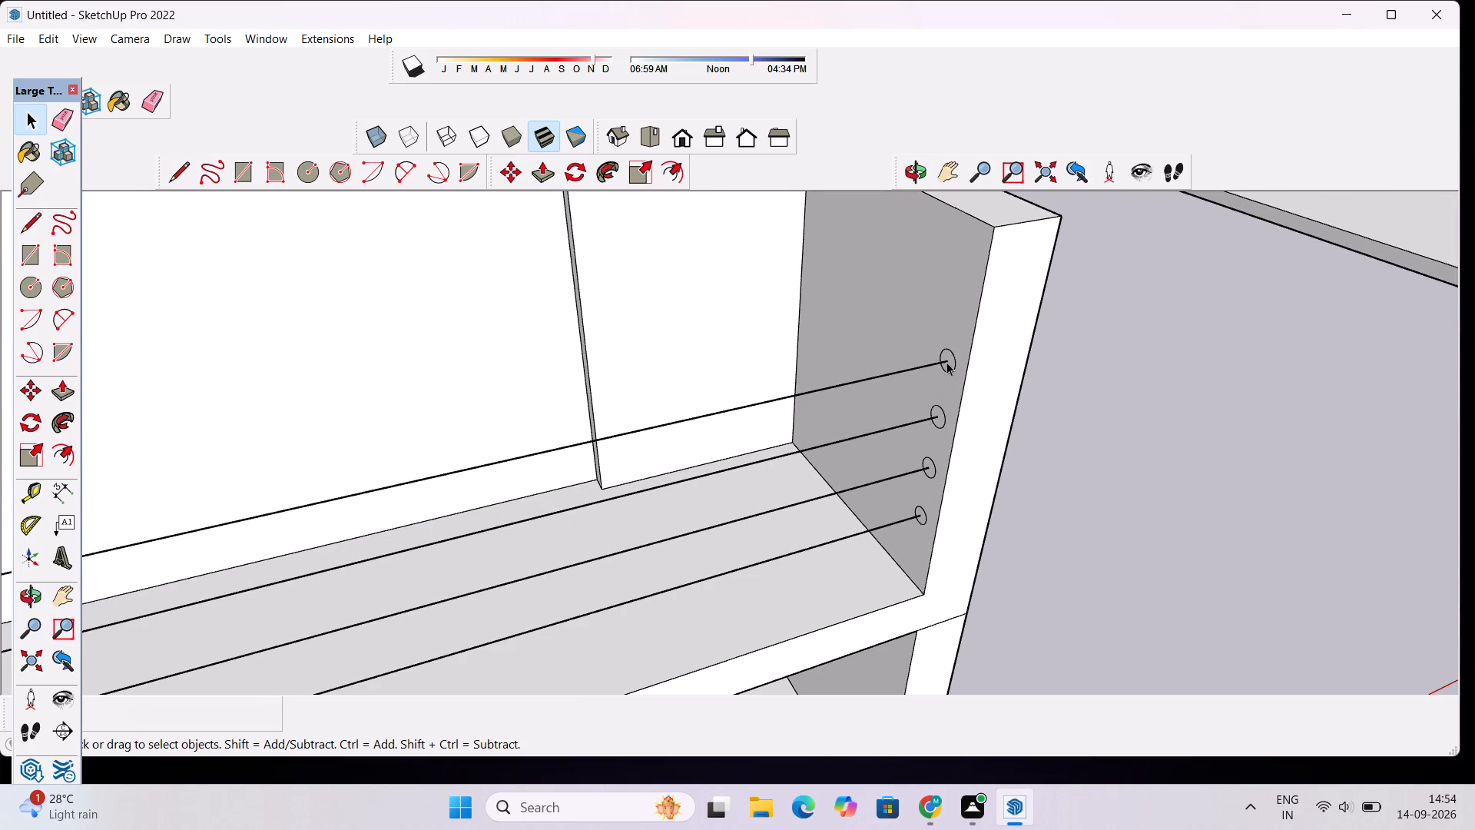
{"action": "scroll", "coordinate": [948, 366], "scroll_direction": "up", "scroll_amount": 6}
{"action": "double_click", "coordinate": [949, 360]}
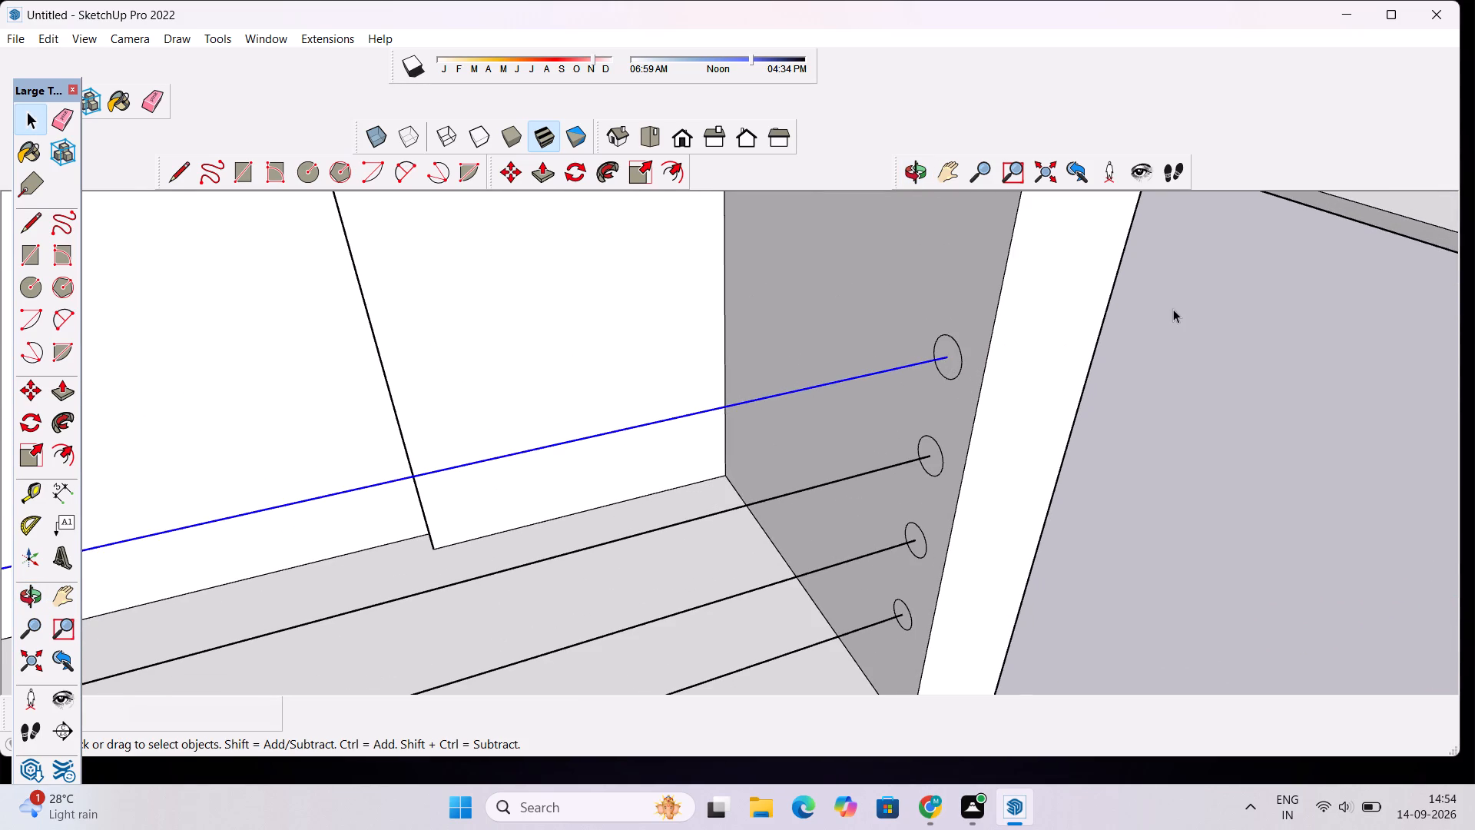
{"action": "left_click", "coordinate": [1173, 309]}
{"action": "double_click", "coordinate": [954, 363]}
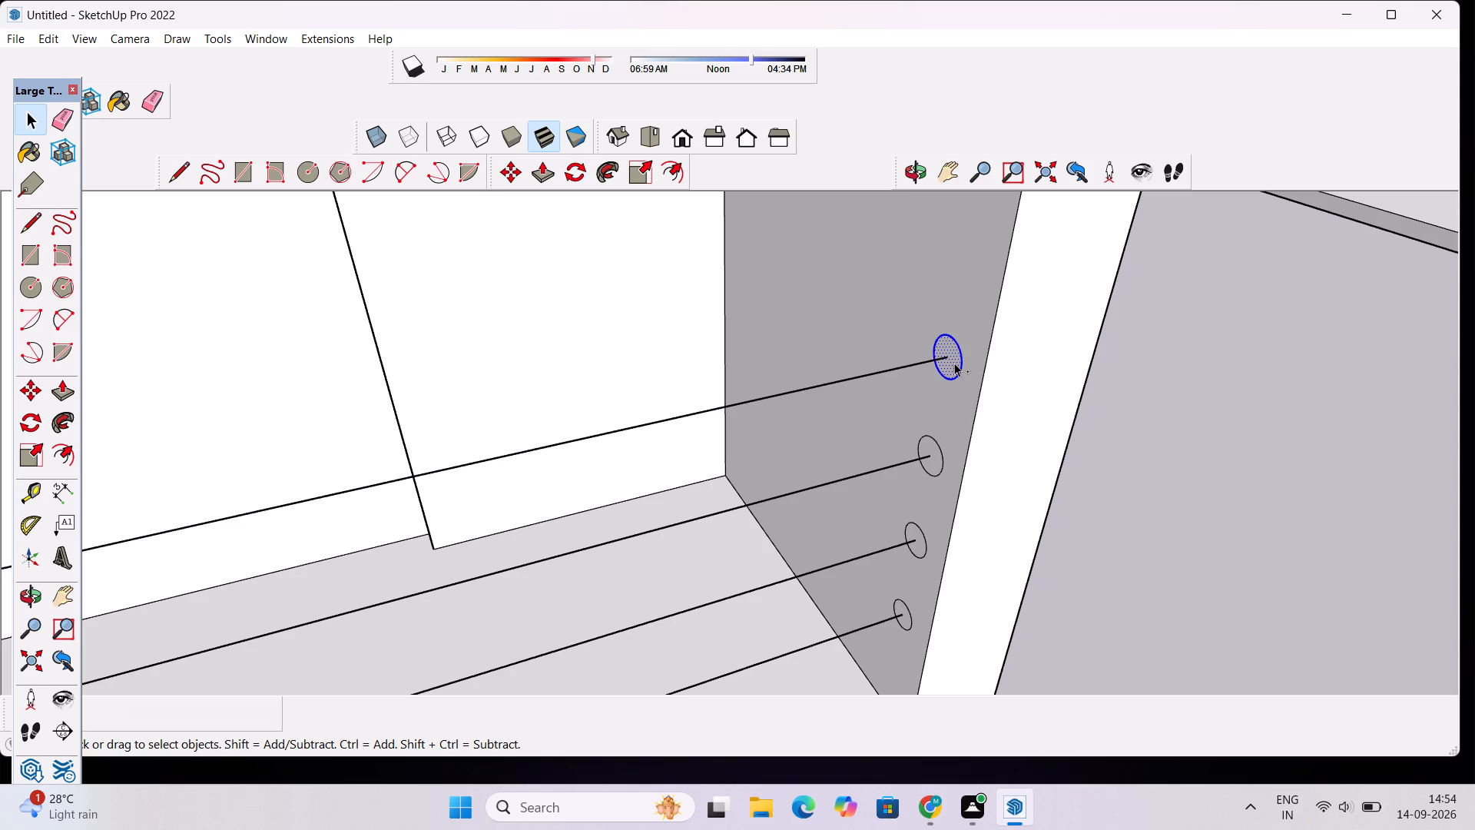
{"action": "left_click", "coordinate": [913, 364], "text": "ctrl"}
{"action": "scroll", "coordinate": [936, 354], "scroll_direction": "down", "scroll_amount": 11, "text": "ctrl"}
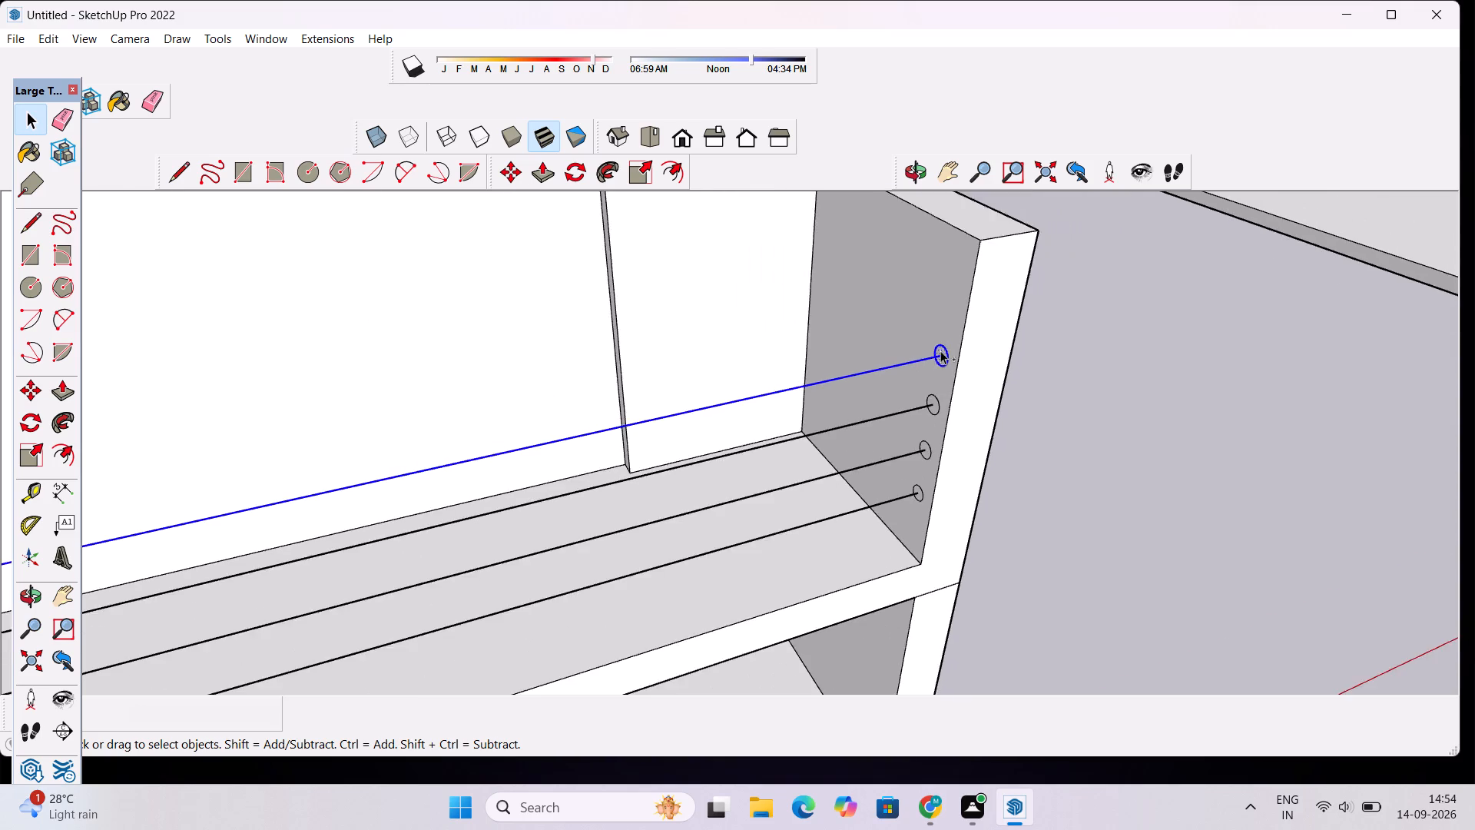
{"action": "scroll", "coordinate": [940, 350], "scroll_direction": "down", "scroll_amount": 15, "text": "ctrl"}
{"action": "scroll", "coordinate": [690, 463], "scroll_direction": "up", "scroll_amount": 9, "text": "ctrl"}
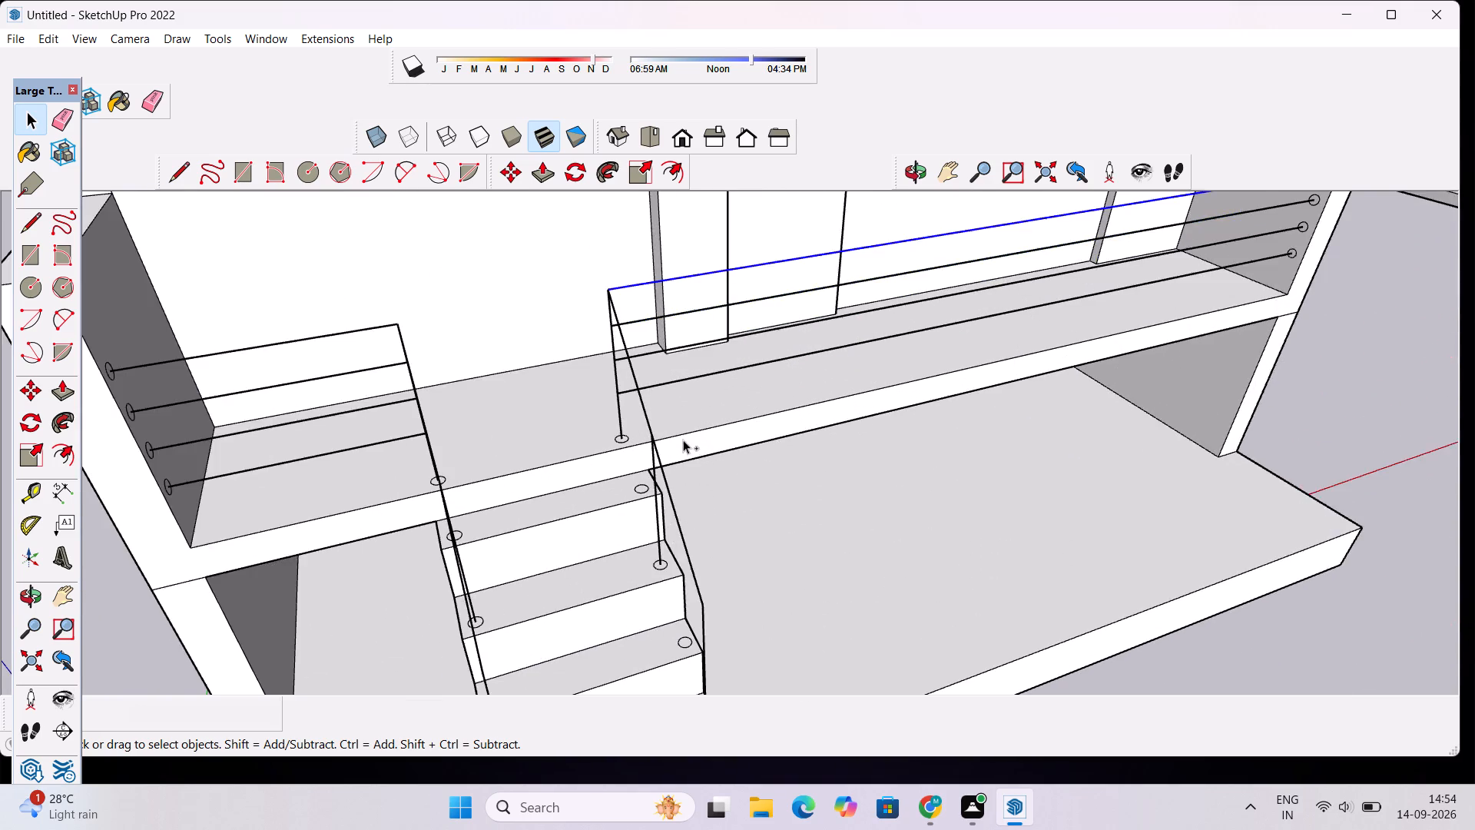
{"action": "scroll", "coordinate": [683, 440], "scroll_direction": "down", "scroll_amount": 7, "text": "ctrl"}
{"action": "scroll", "coordinate": [694, 439], "scroll_direction": "up", "scroll_amount": 1, "text": "ctrl"}
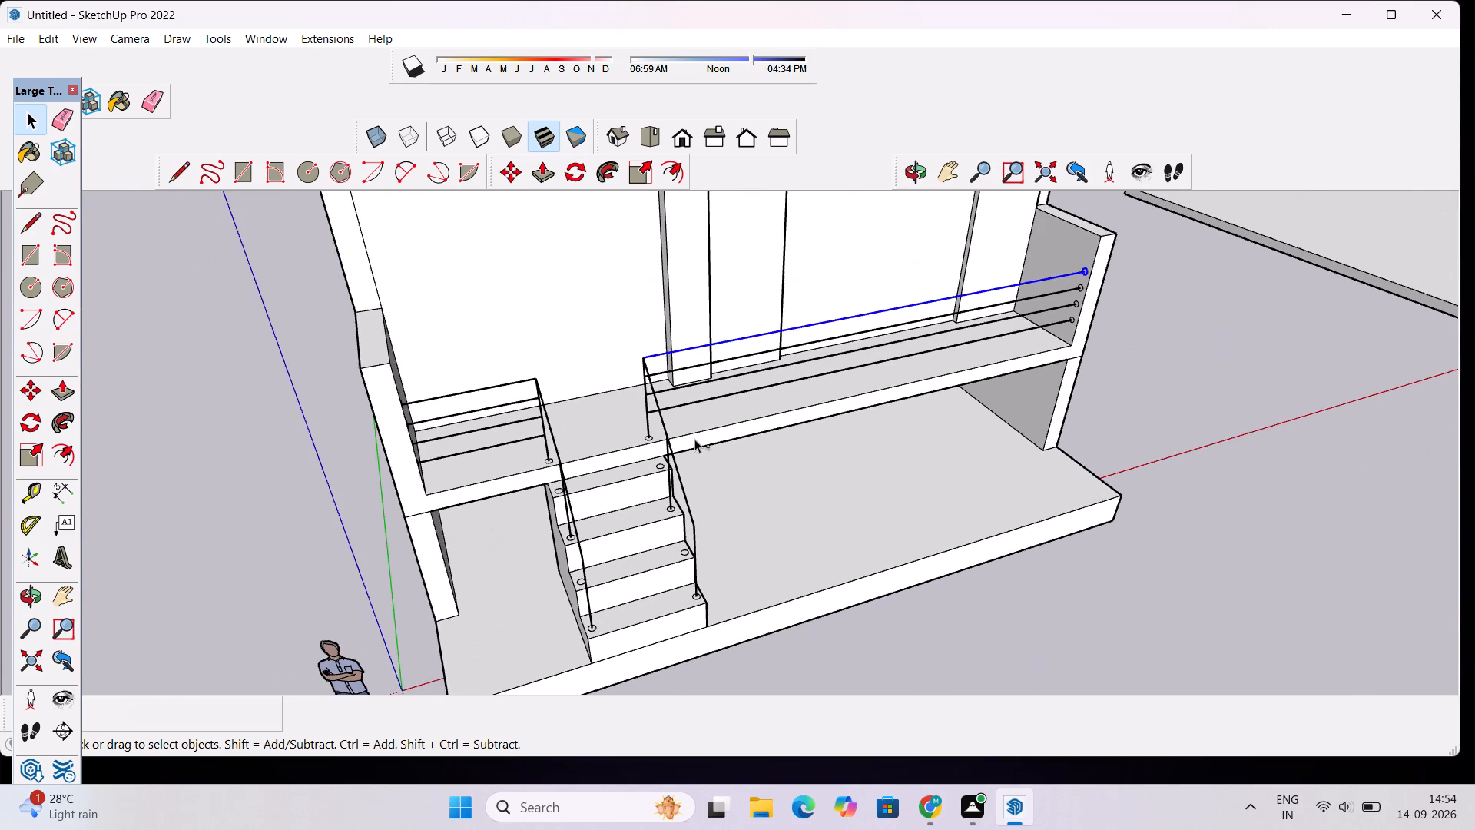
{"action": "scroll", "coordinate": [694, 439], "scroll_direction": "up", "scroll_amount": 1, "text": "ctrl"}
{"action": "scroll", "coordinate": [675, 458], "scroll_direction": "down", "scroll_amount": 2, "text": "ctrl"}
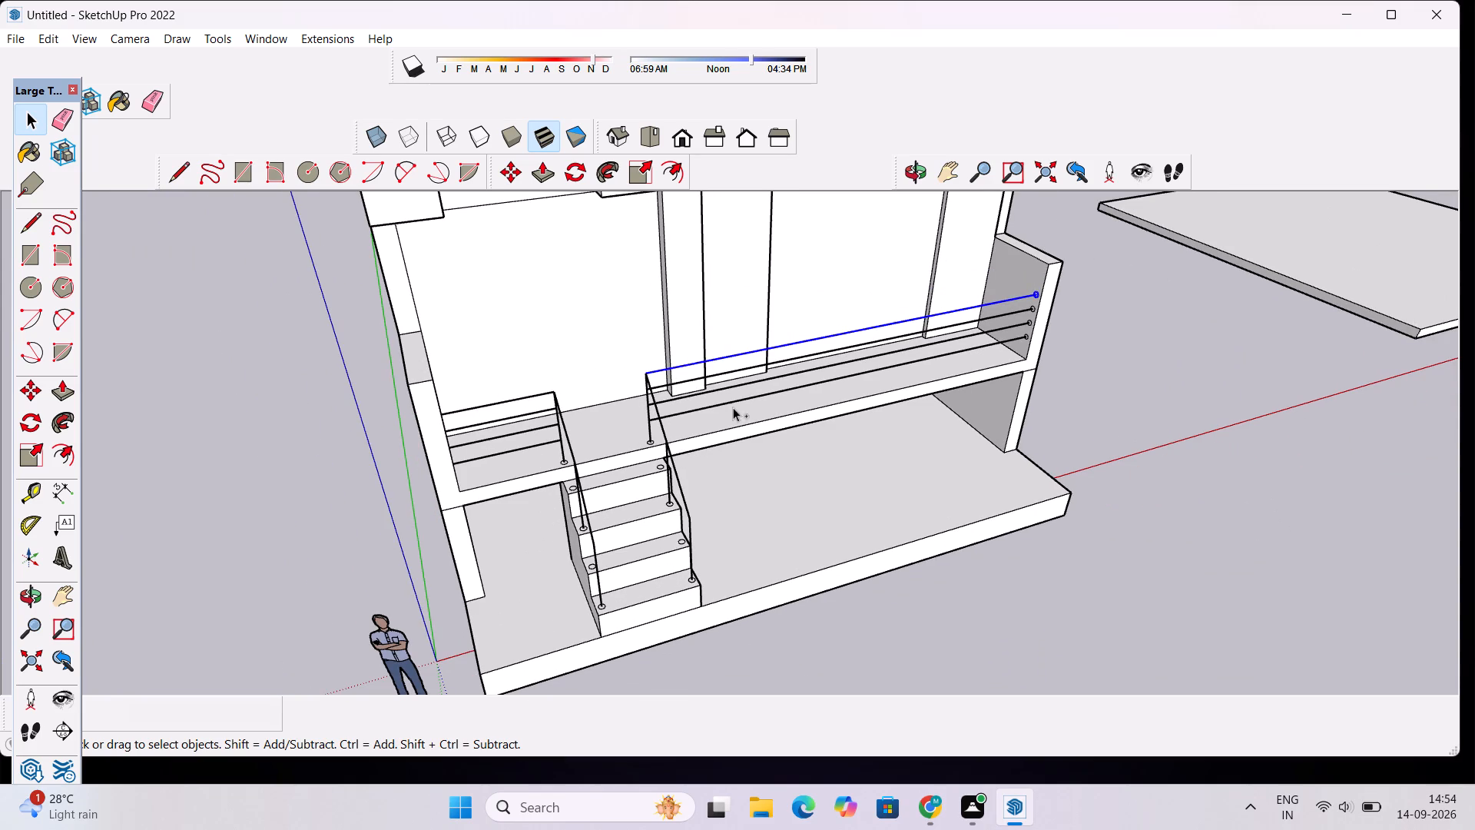
{"action": "scroll", "coordinate": [683, 403], "scroll_direction": "down", "scroll_amount": 3, "text": "ctrl"}
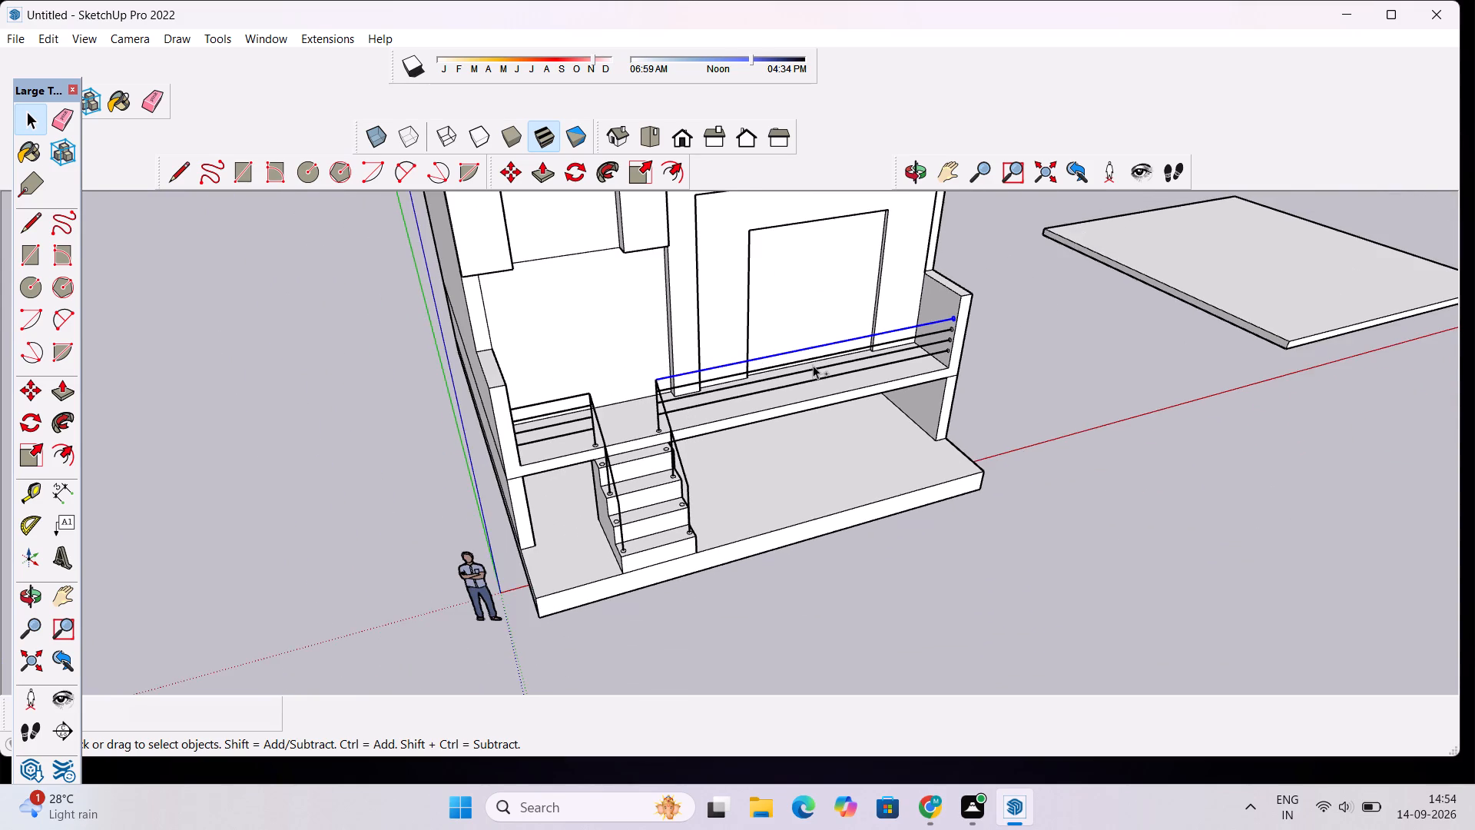
{"action": "scroll", "coordinate": [813, 365], "scroll_direction": "up", "scroll_amount": 3, "text": "ctrl"}
{"action": "scroll", "coordinate": [475, 452], "scroll_direction": "up", "scroll_amount": 3, "text": "ctrl"}
{"action": "scroll", "coordinate": [618, 405], "scroll_direction": "down", "scroll_amount": 5, "text": "ctrl"}
{"action": "scroll", "coordinate": [661, 640], "scroll_direction": "up", "scroll_amount": 2, "text": "ctrl"}
{"action": "scroll", "coordinate": [661, 510], "scroll_direction": "up", "scroll_amount": 3, "text": "ctrl"}
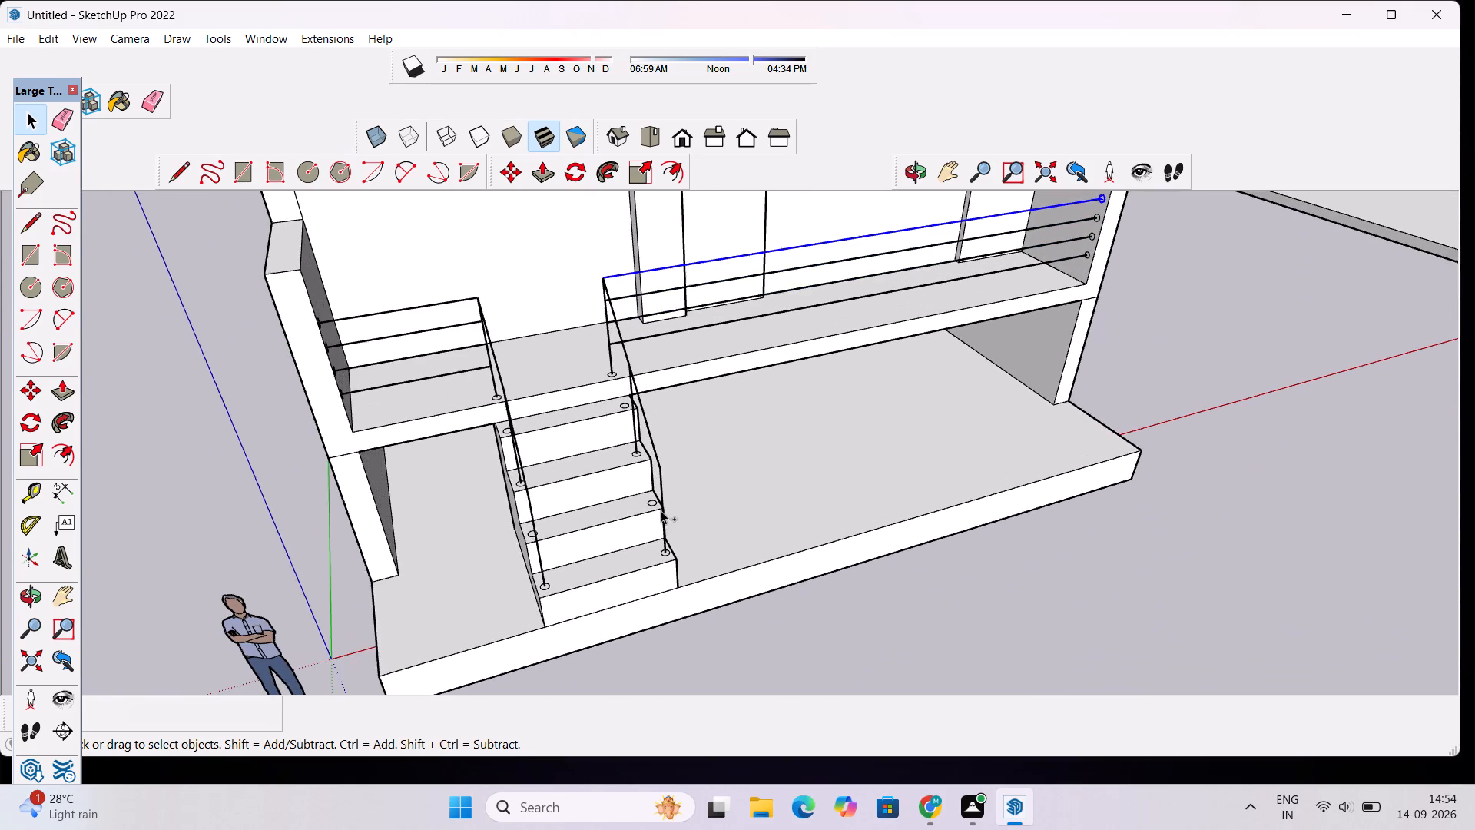
{"action": "scroll", "coordinate": [643, 408], "scroll_direction": "down", "scroll_amount": 1, "text": "ctrl"}
{"action": "scroll", "coordinate": [623, 350], "scroll_direction": "up", "scroll_amount": 4, "text": "ctrl"}
{"action": "left_click", "coordinate": [621, 324], "text": "ctrl"}
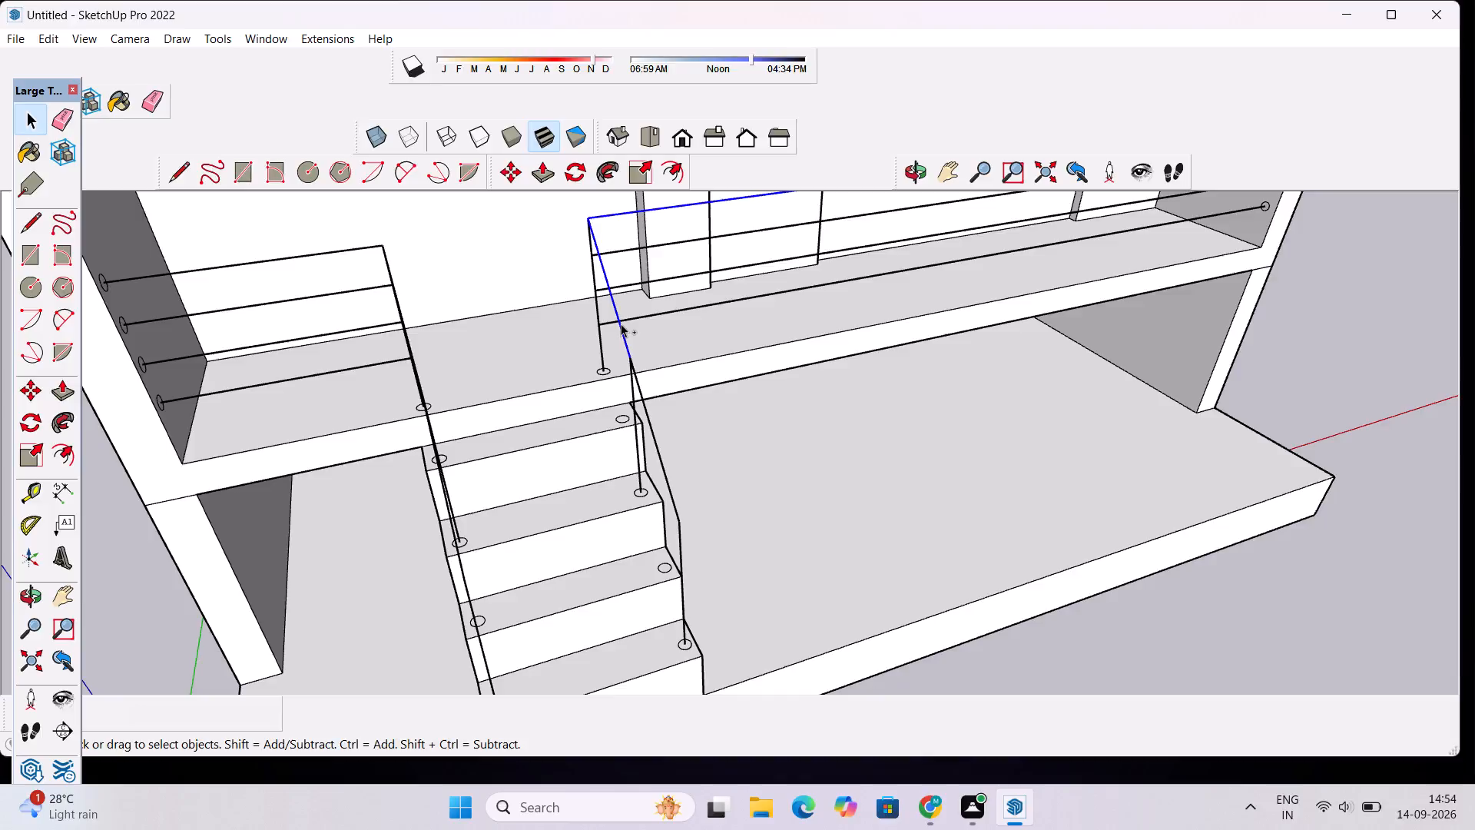
{"action": "left_click", "coordinate": [641, 390], "text": "ctrl"}
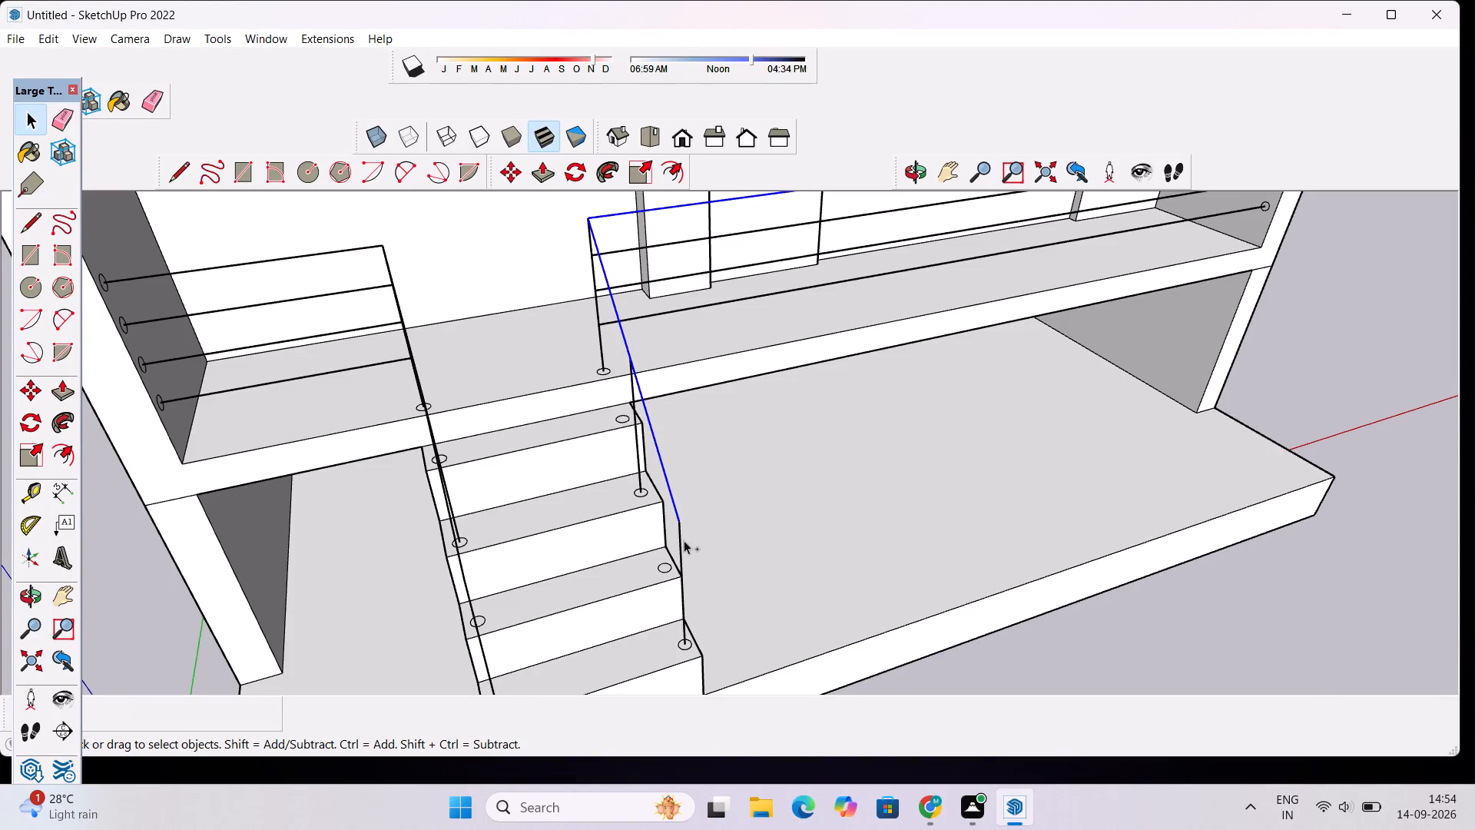
{"action": "left_click", "coordinate": [680, 554], "text": "ctrl"}
{"action": "scroll", "coordinate": [688, 529], "scroll_direction": "down", "scroll_amount": 5, "text": "ctrl"}
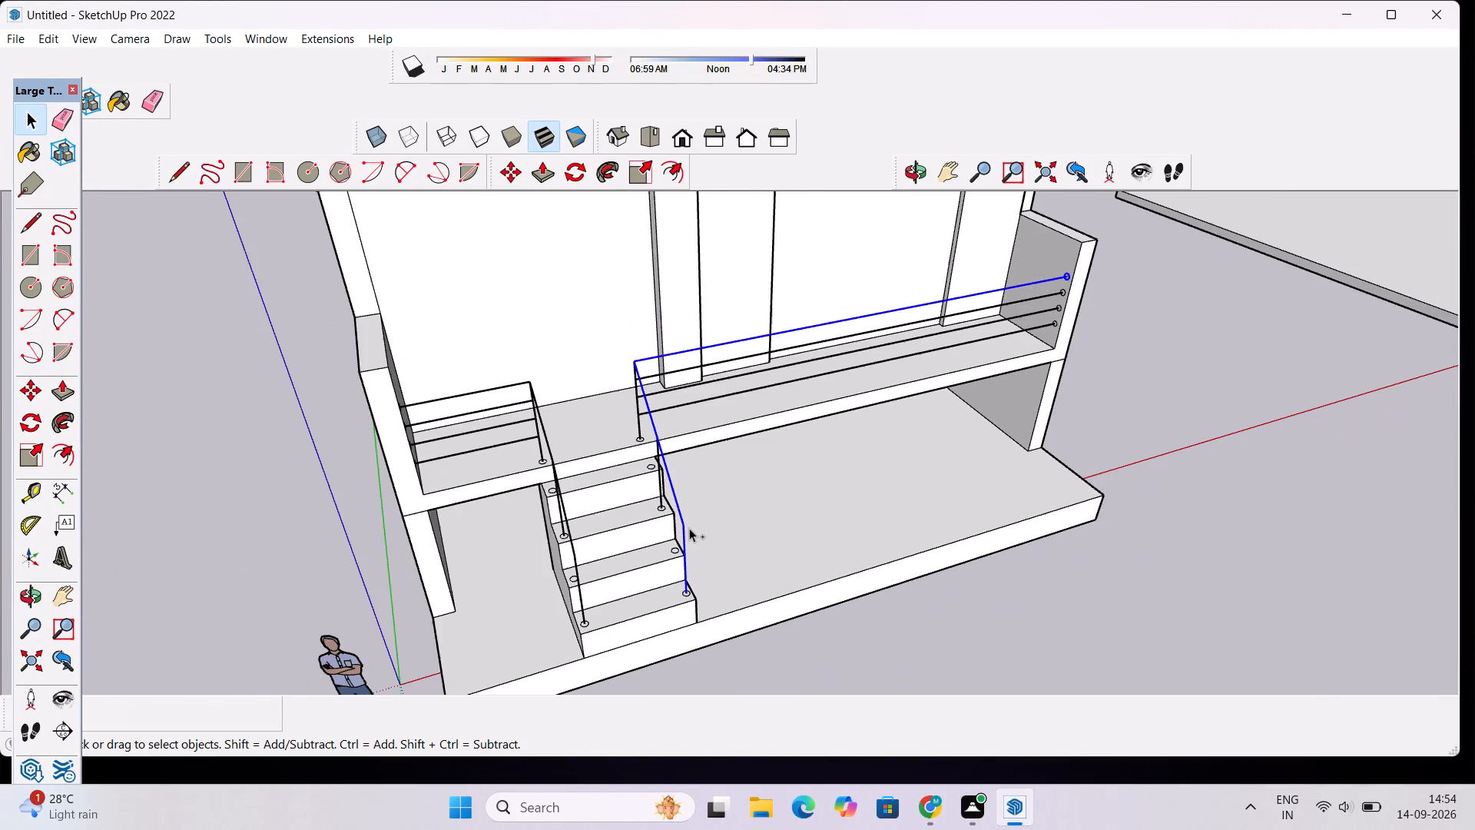
{"action": "scroll", "coordinate": [694, 511], "scroll_direction": "up", "scroll_amount": 1}
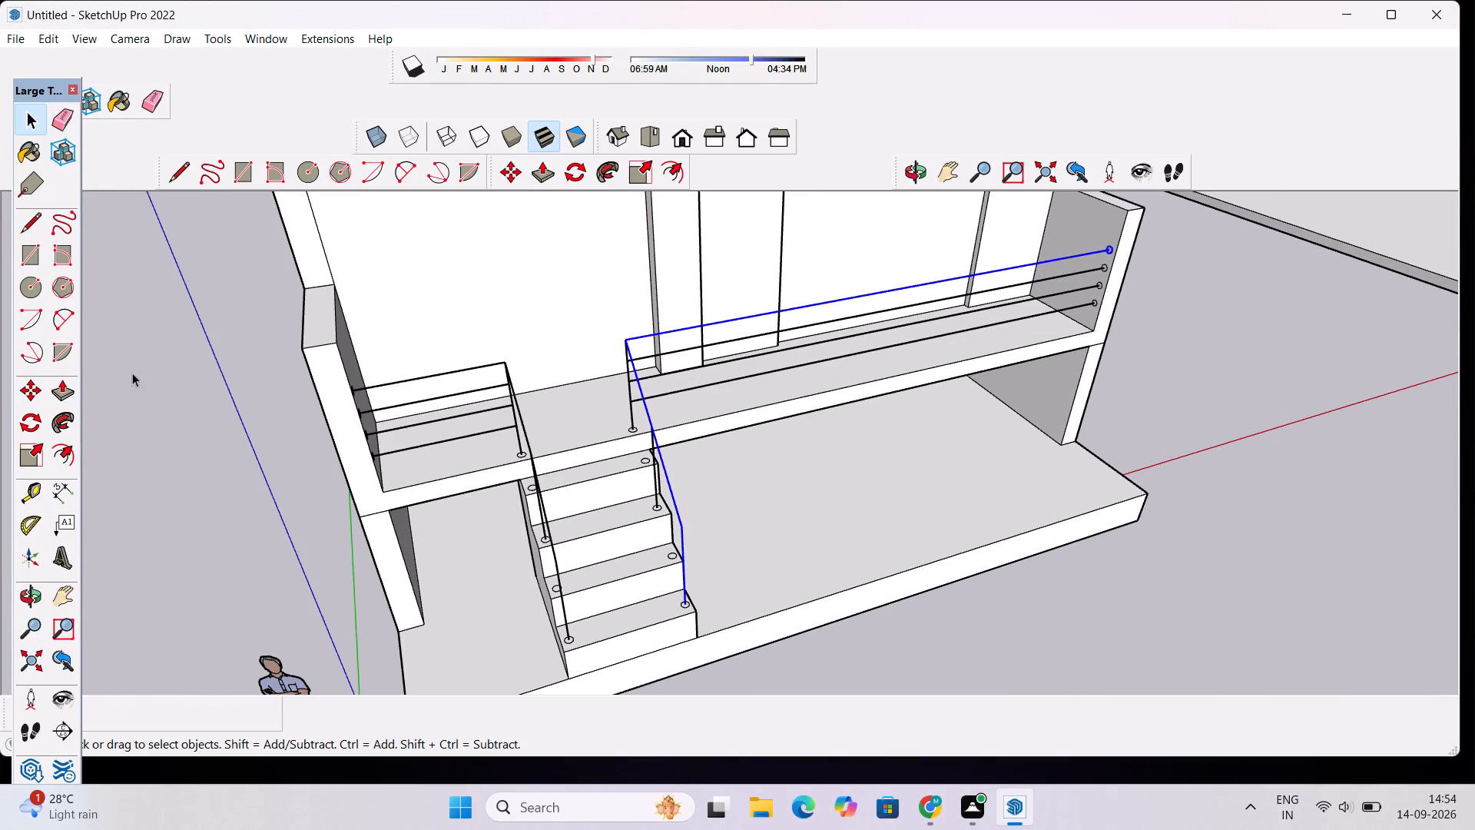
{"action": "left_click", "coordinate": [62, 414]}
{"action": "scroll", "coordinate": [1141, 233], "scroll_direction": "up", "scroll_amount": 6}
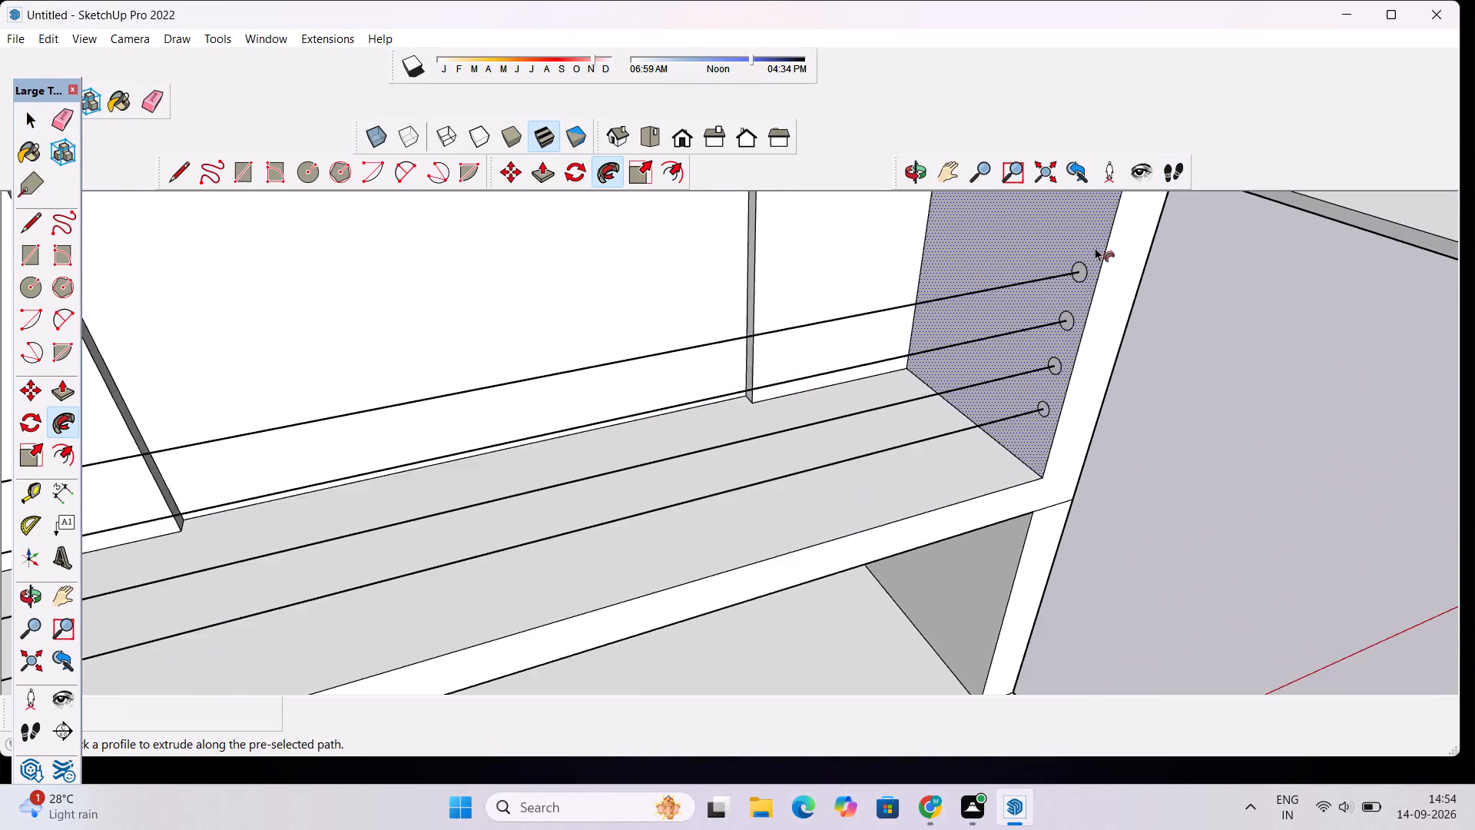
{"action": "scroll", "coordinate": [1095, 247], "scroll_direction": "up", "scroll_amount": 6}
{"action": "left_click", "coordinate": [1078, 280]}
Examine the swept tube along the long top rail, the sloping handrail and the bottom stair post.
{"action": "scroll", "coordinate": [1078, 280], "scroll_direction": "down", "scroll_amount": 11}
{"action": "scroll", "coordinate": [1077, 280], "scroll_direction": "up", "scroll_amount": 1}
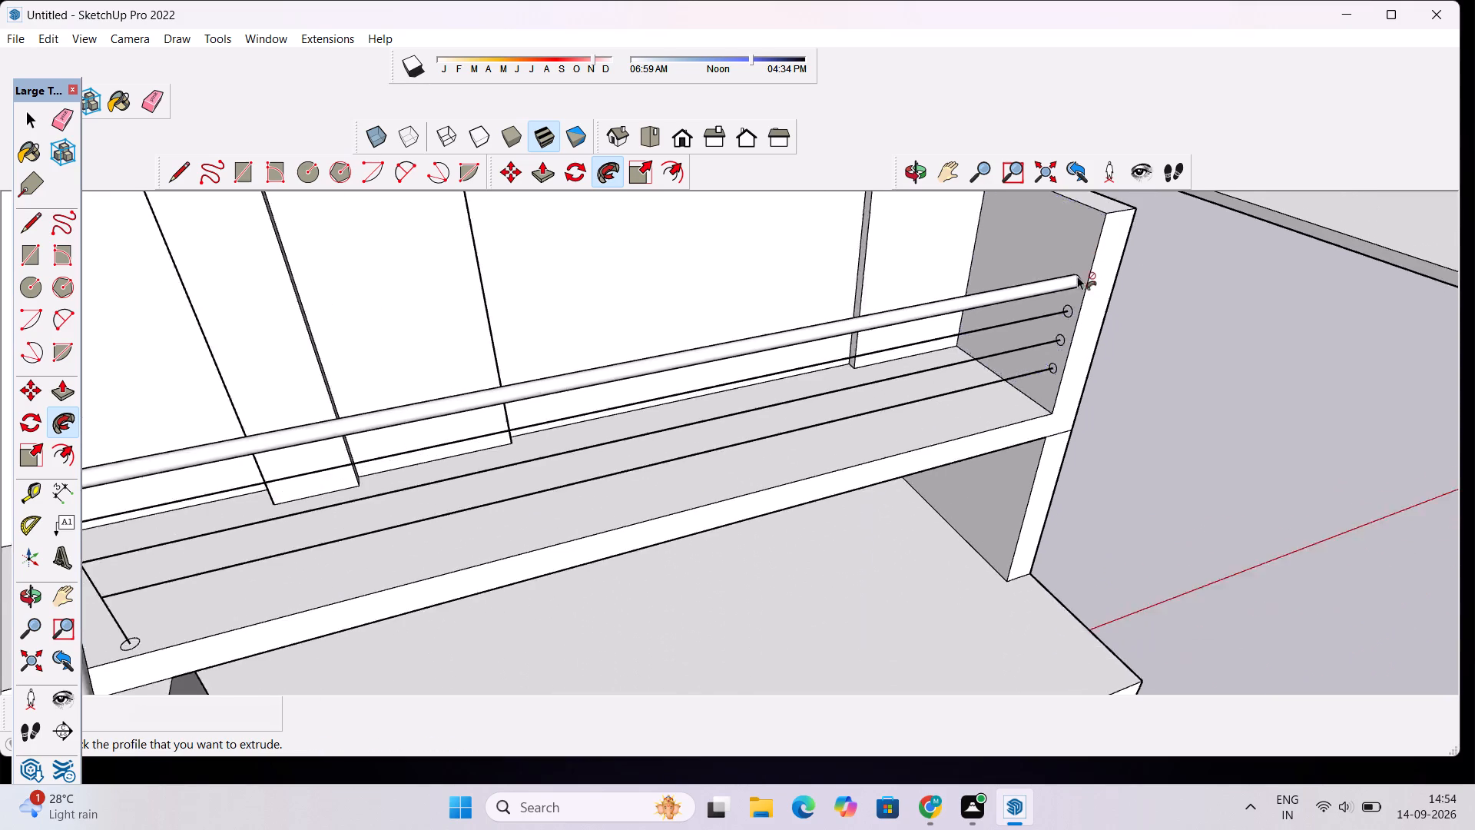
{"action": "scroll", "coordinate": [1077, 271], "scroll_direction": "down", "scroll_amount": 4}
{"action": "scroll", "coordinate": [1077, 270], "scroll_direction": "up", "scroll_amount": 1}
{"action": "scroll", "coordinate": [1077, 260], "scroll_direction": "down", "scroll_amount": 5}
{"action": "scroll", "coordinate": [662, 438], "scroll_direction": "up", "scroll_amount": 3}
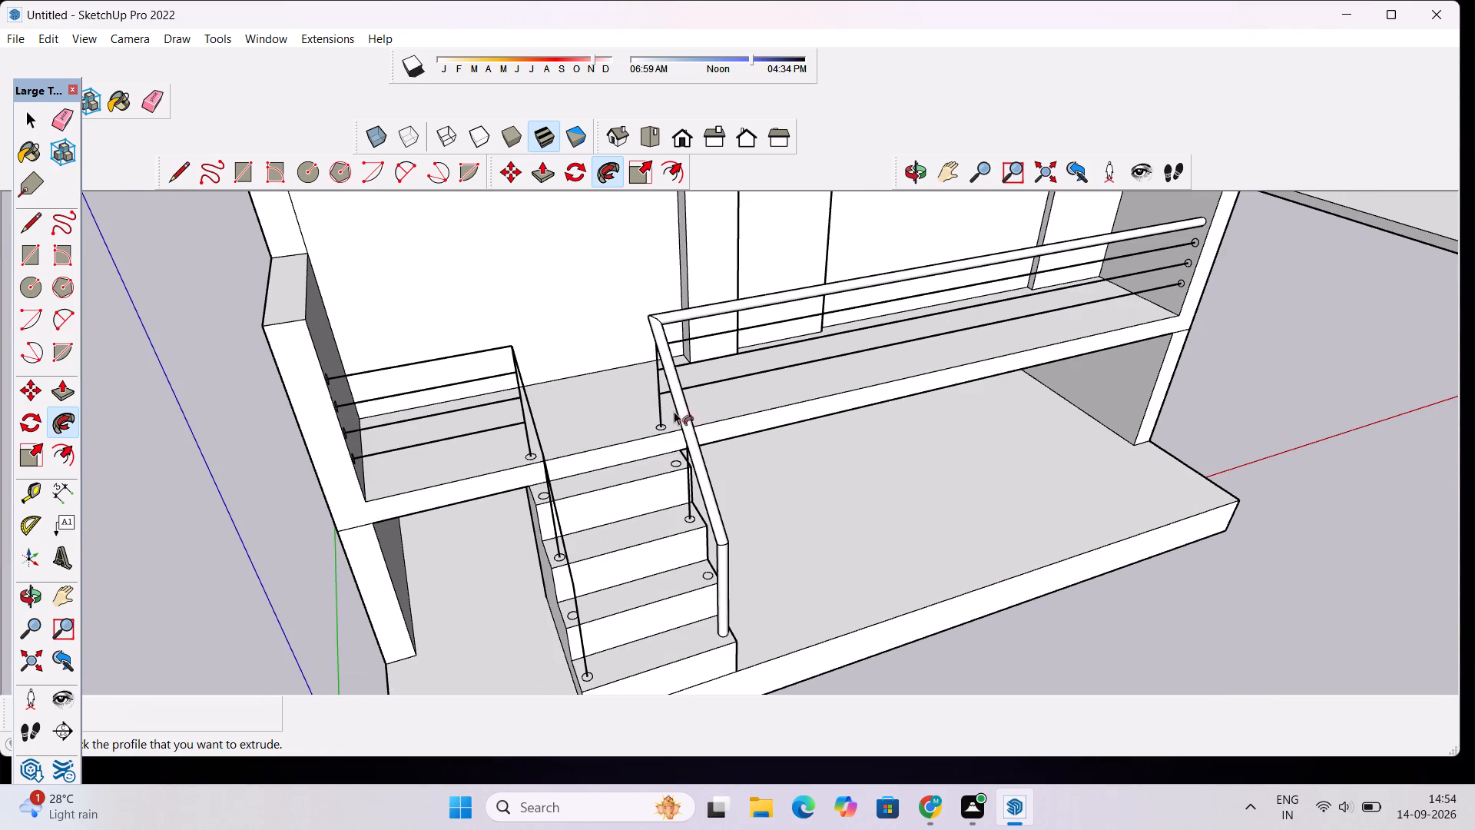
{"action": "scroll", "coordinate": [655, 363], "scroll_direction": "down", "scroll_amount": 4}
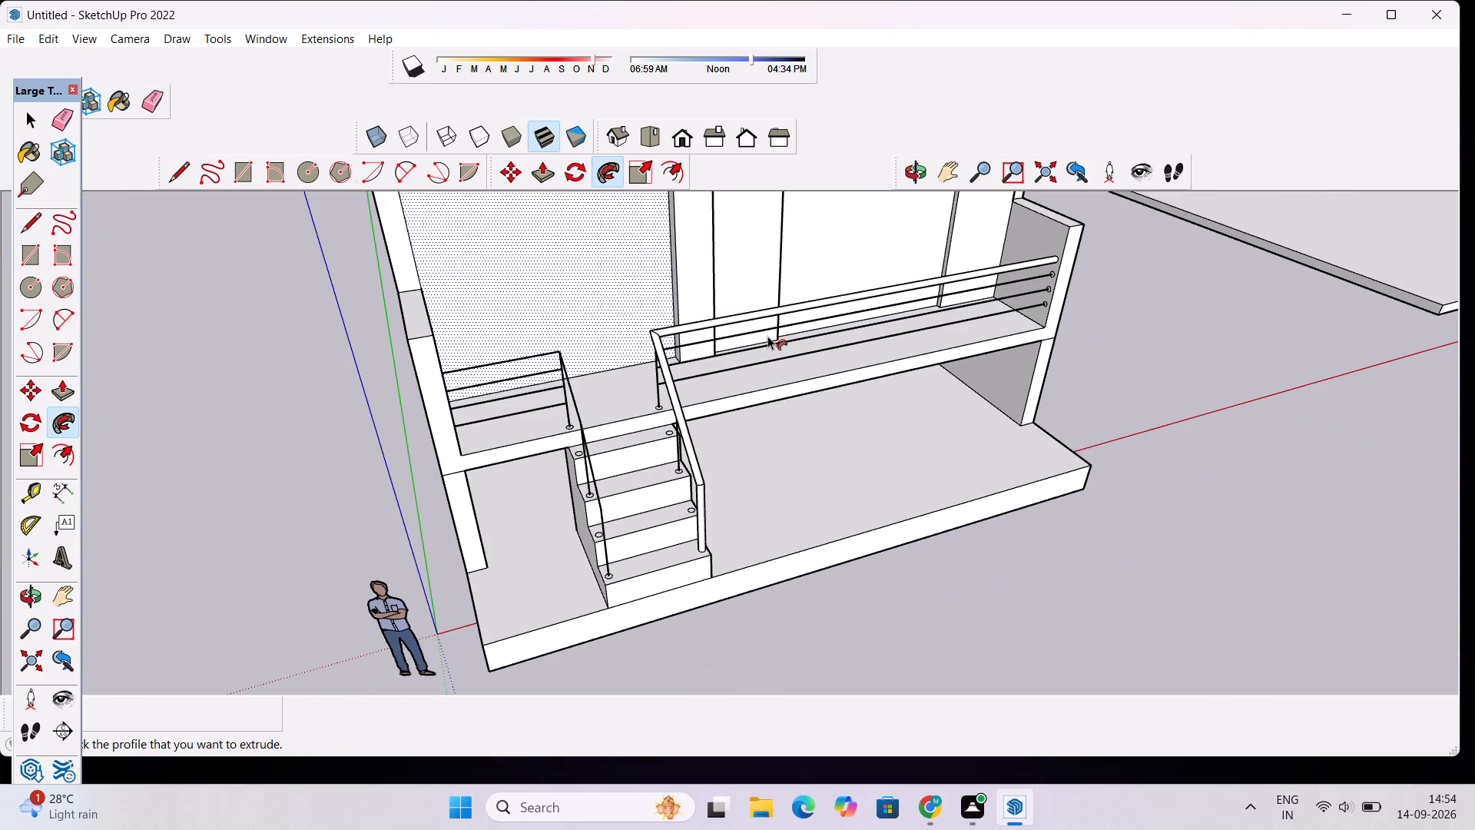
{"action": "scroll", "coordinate": [1126, 278], "scroll_direction": "up", "scroll_amount": 3}
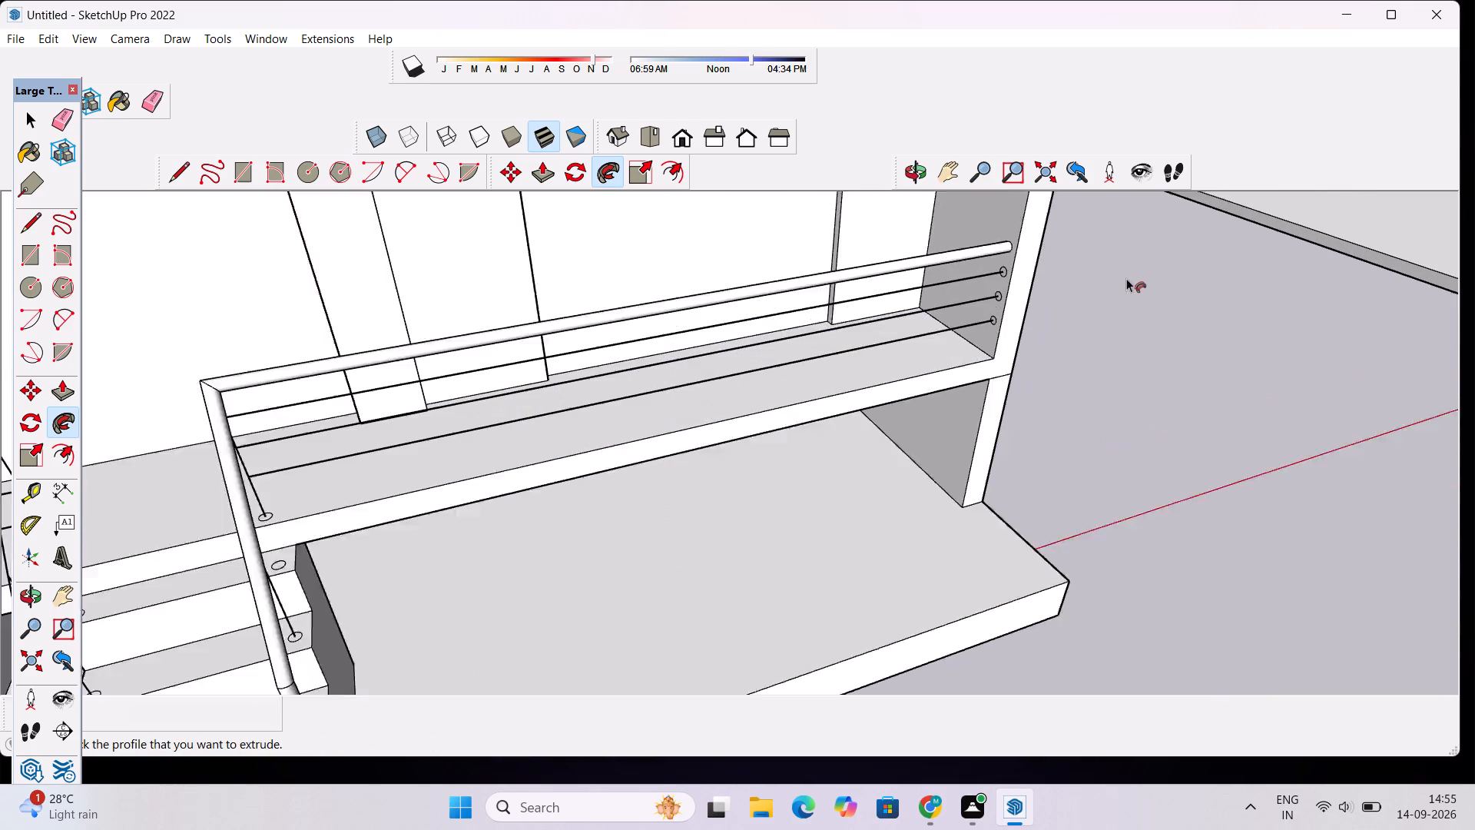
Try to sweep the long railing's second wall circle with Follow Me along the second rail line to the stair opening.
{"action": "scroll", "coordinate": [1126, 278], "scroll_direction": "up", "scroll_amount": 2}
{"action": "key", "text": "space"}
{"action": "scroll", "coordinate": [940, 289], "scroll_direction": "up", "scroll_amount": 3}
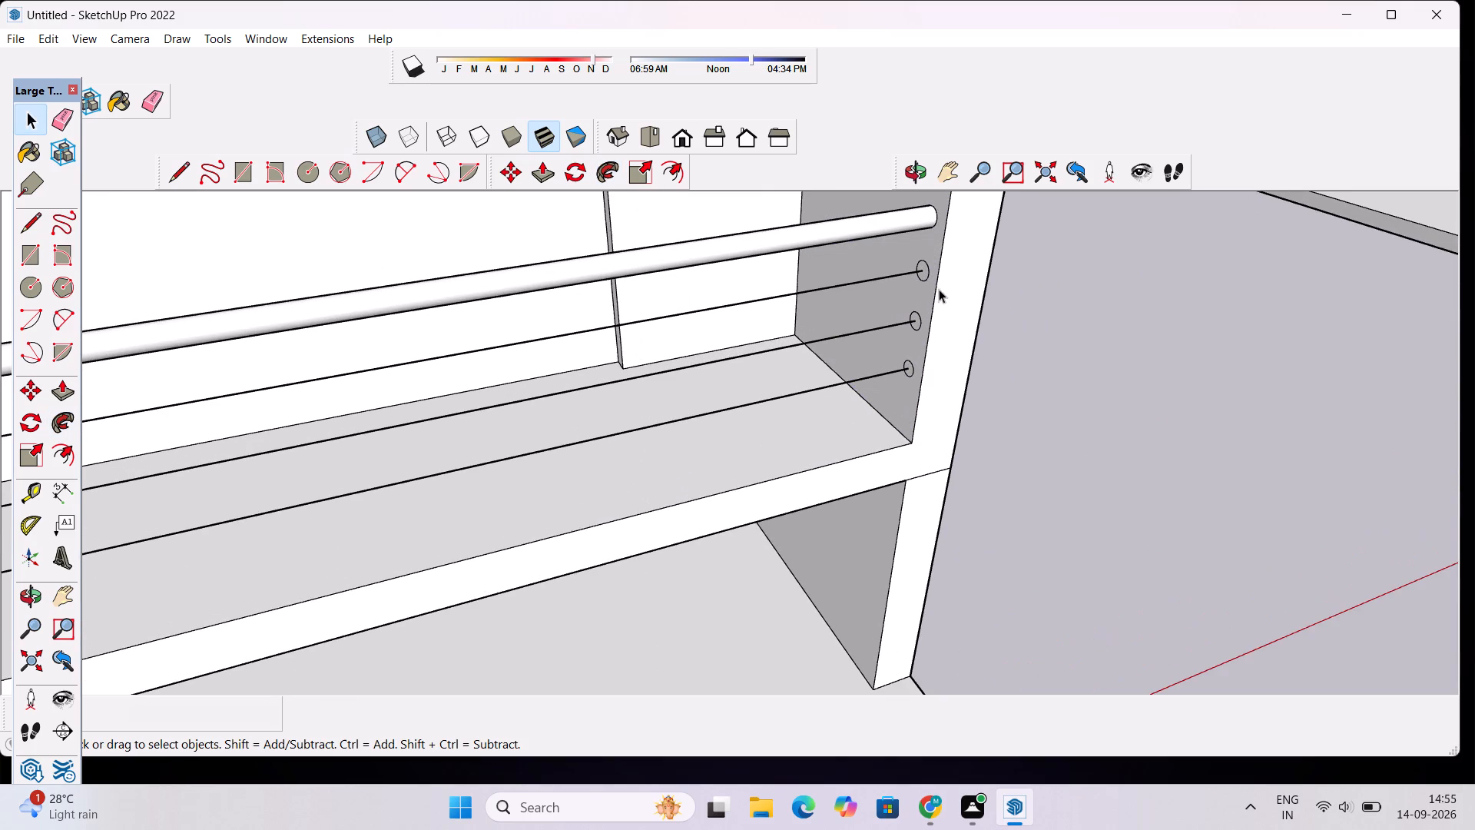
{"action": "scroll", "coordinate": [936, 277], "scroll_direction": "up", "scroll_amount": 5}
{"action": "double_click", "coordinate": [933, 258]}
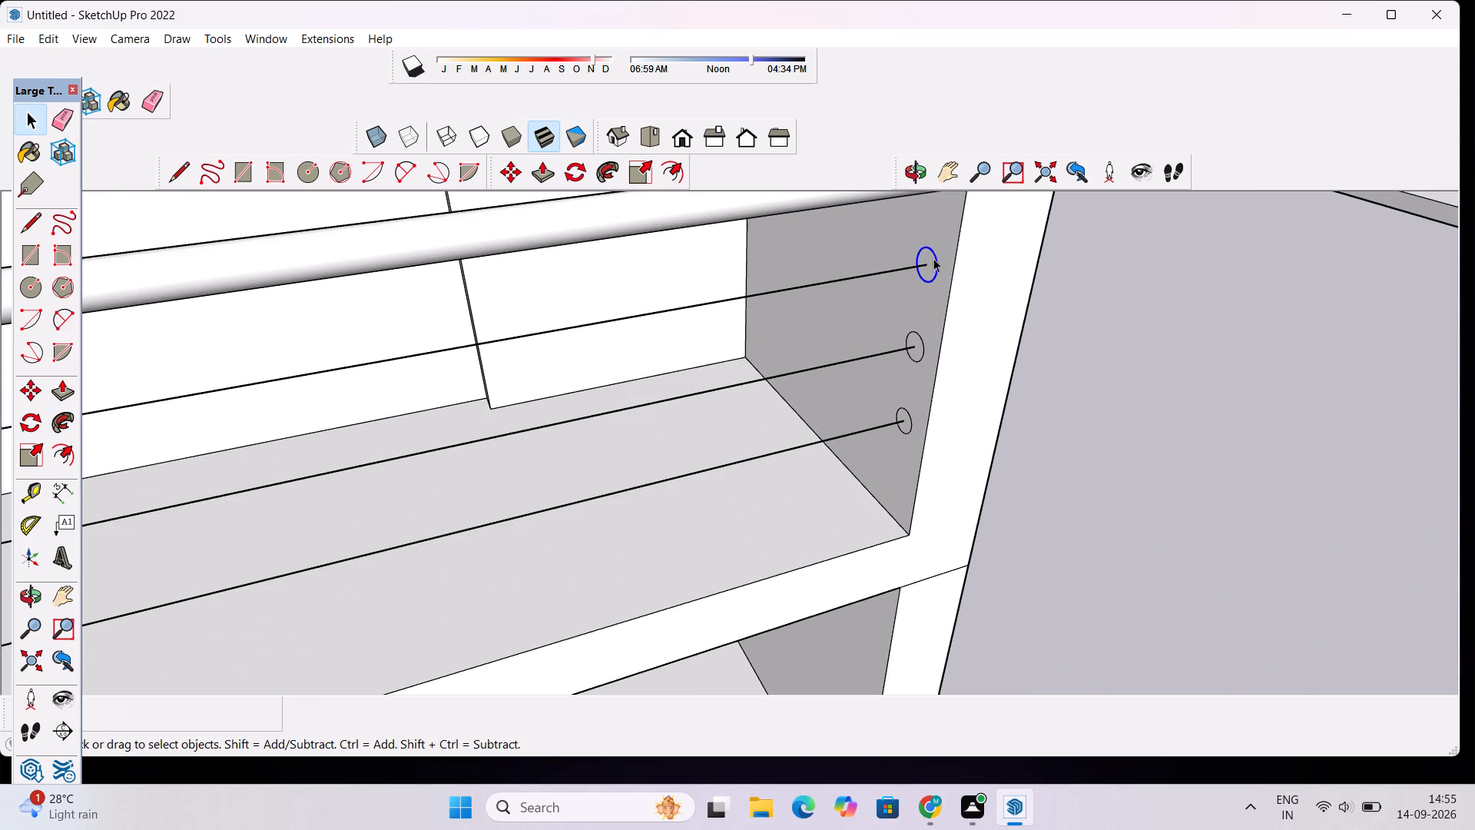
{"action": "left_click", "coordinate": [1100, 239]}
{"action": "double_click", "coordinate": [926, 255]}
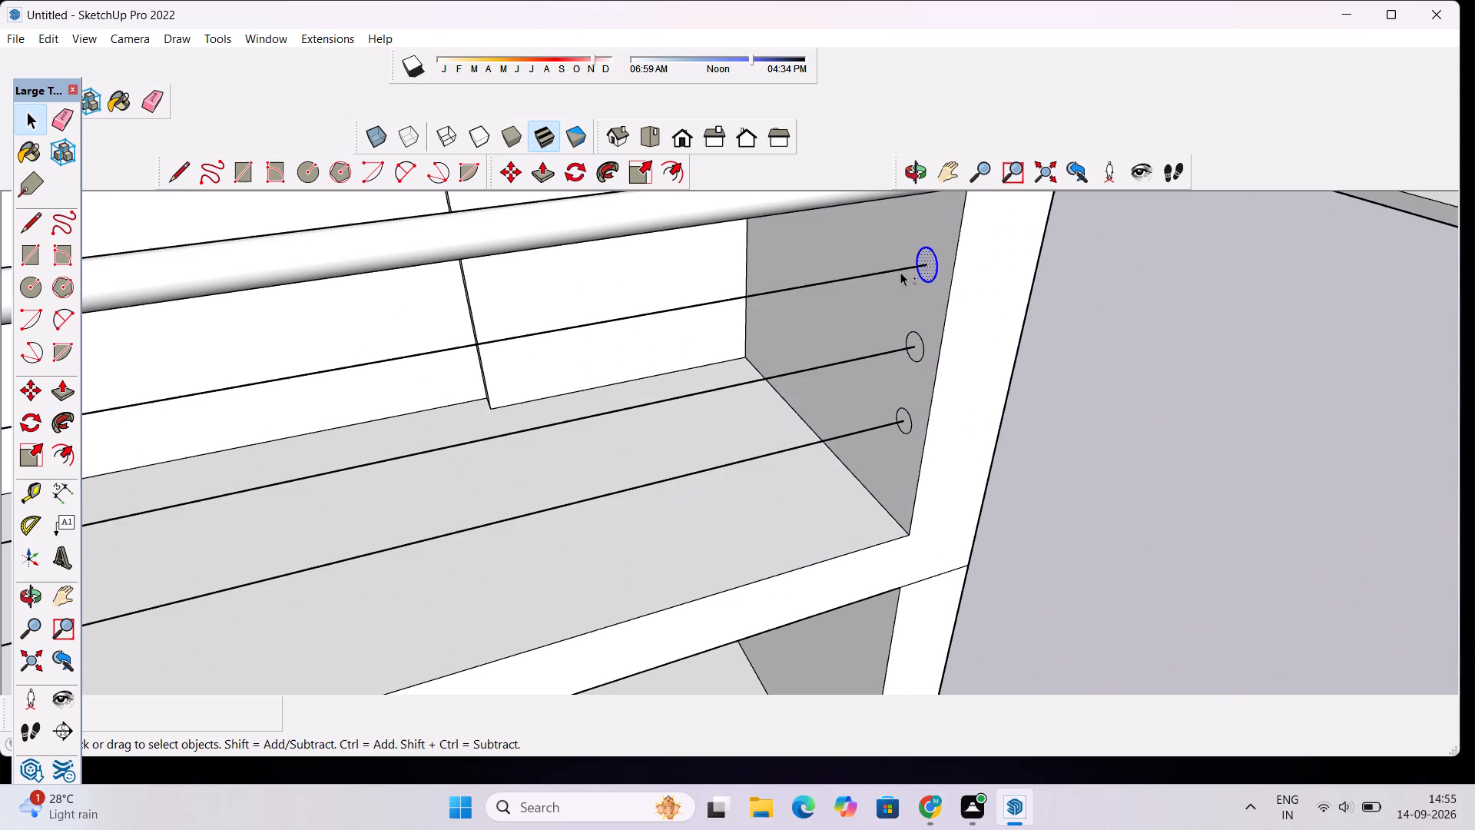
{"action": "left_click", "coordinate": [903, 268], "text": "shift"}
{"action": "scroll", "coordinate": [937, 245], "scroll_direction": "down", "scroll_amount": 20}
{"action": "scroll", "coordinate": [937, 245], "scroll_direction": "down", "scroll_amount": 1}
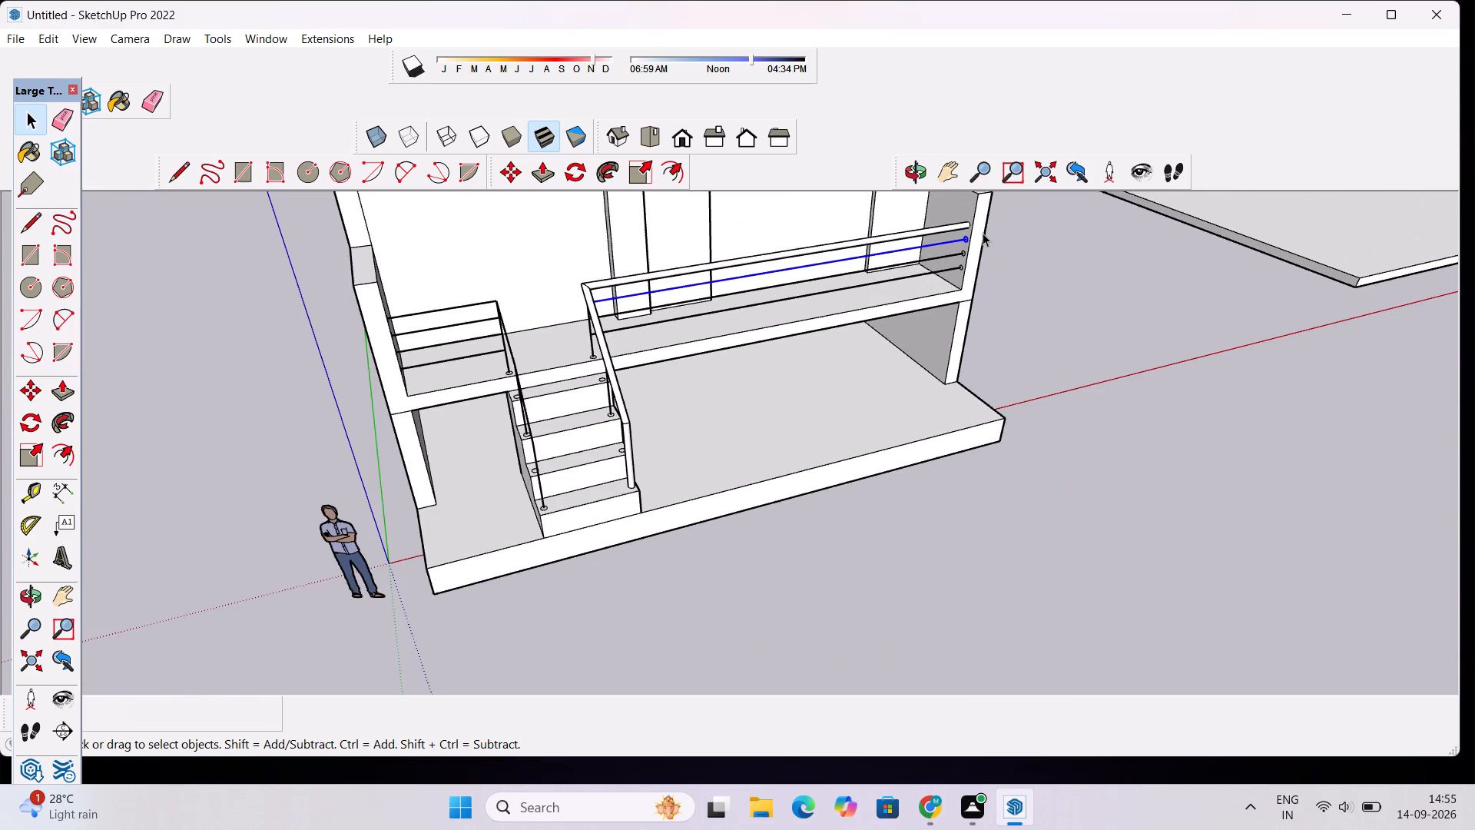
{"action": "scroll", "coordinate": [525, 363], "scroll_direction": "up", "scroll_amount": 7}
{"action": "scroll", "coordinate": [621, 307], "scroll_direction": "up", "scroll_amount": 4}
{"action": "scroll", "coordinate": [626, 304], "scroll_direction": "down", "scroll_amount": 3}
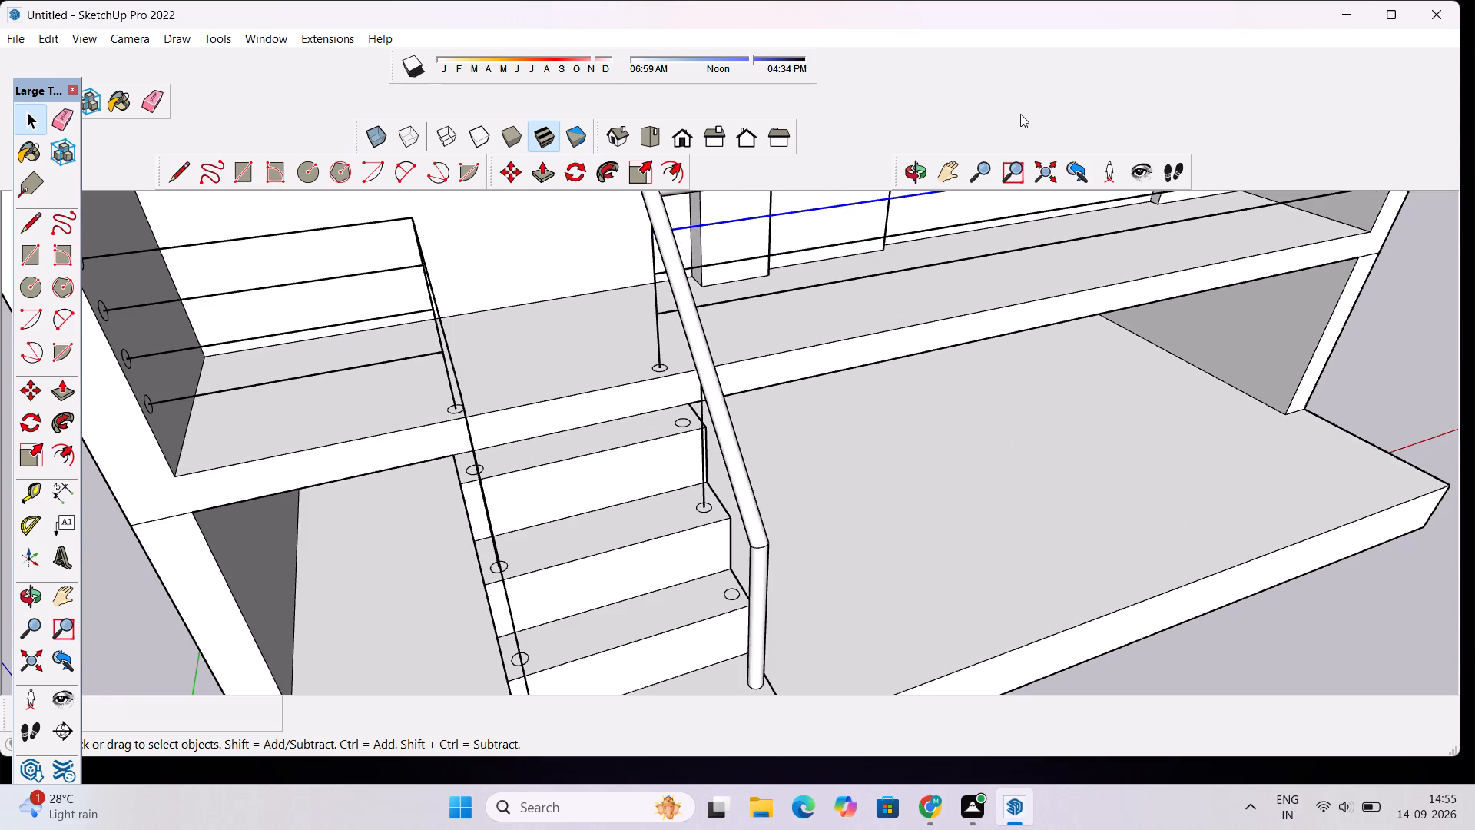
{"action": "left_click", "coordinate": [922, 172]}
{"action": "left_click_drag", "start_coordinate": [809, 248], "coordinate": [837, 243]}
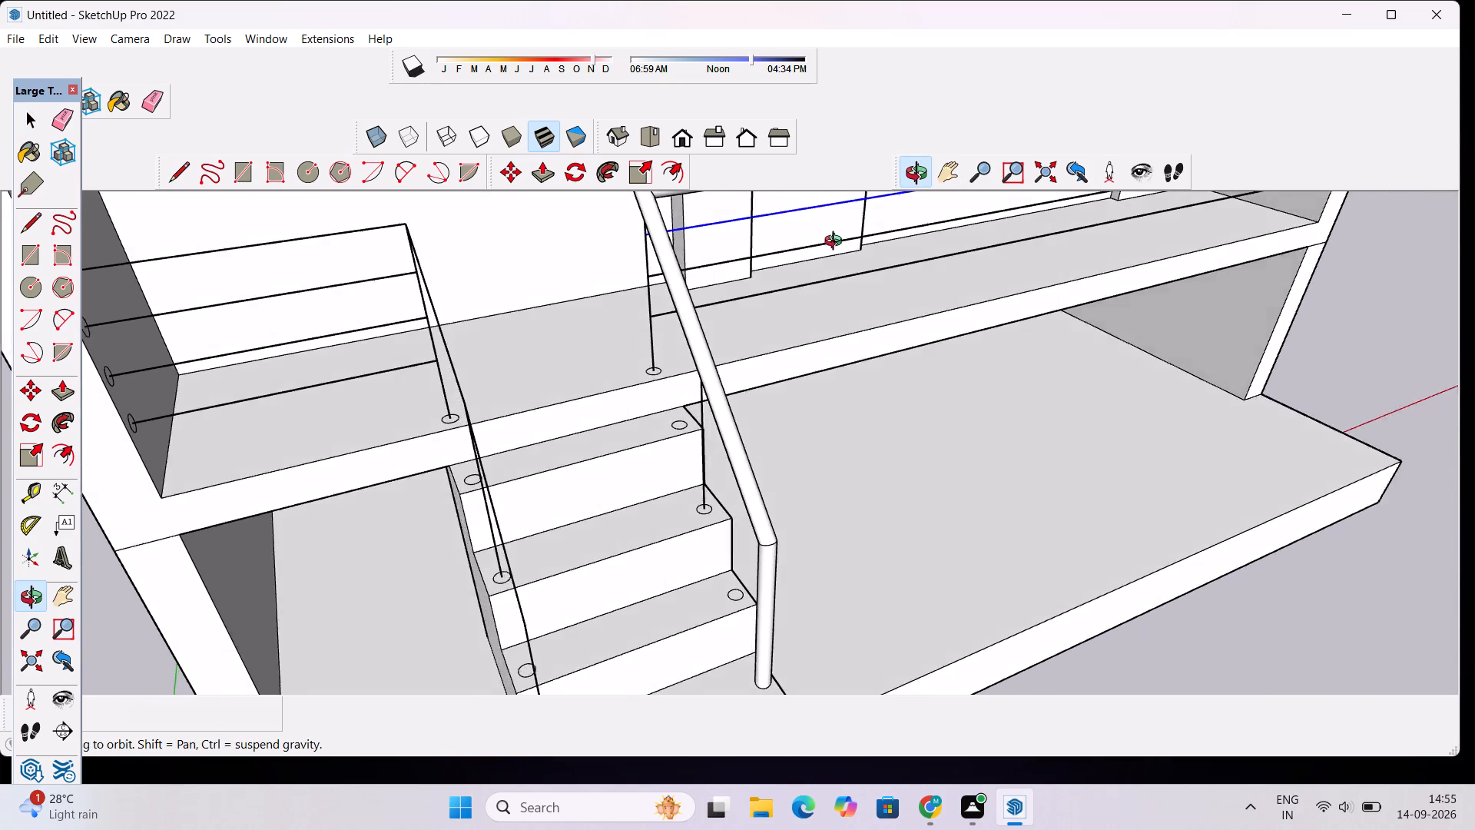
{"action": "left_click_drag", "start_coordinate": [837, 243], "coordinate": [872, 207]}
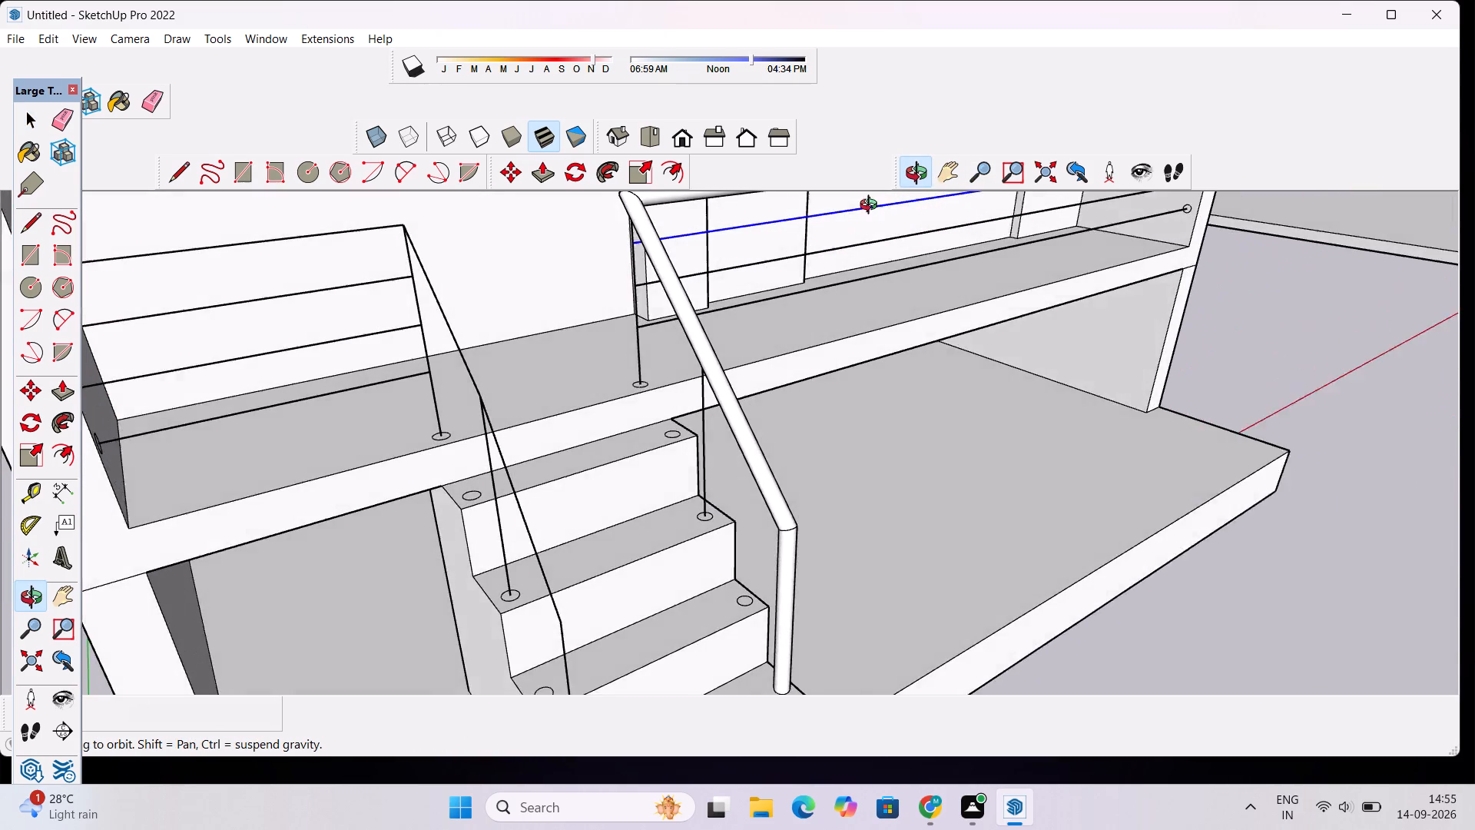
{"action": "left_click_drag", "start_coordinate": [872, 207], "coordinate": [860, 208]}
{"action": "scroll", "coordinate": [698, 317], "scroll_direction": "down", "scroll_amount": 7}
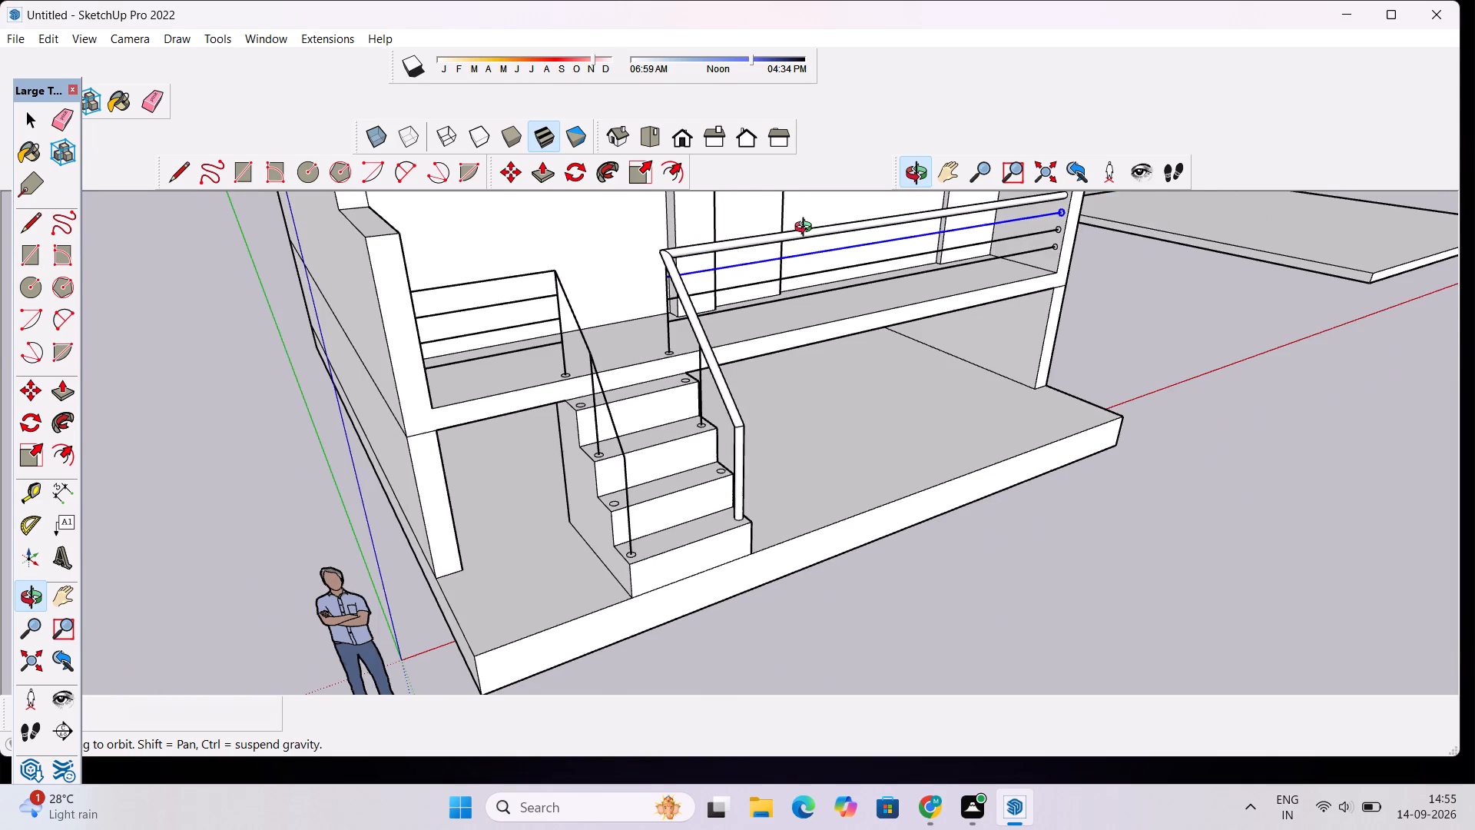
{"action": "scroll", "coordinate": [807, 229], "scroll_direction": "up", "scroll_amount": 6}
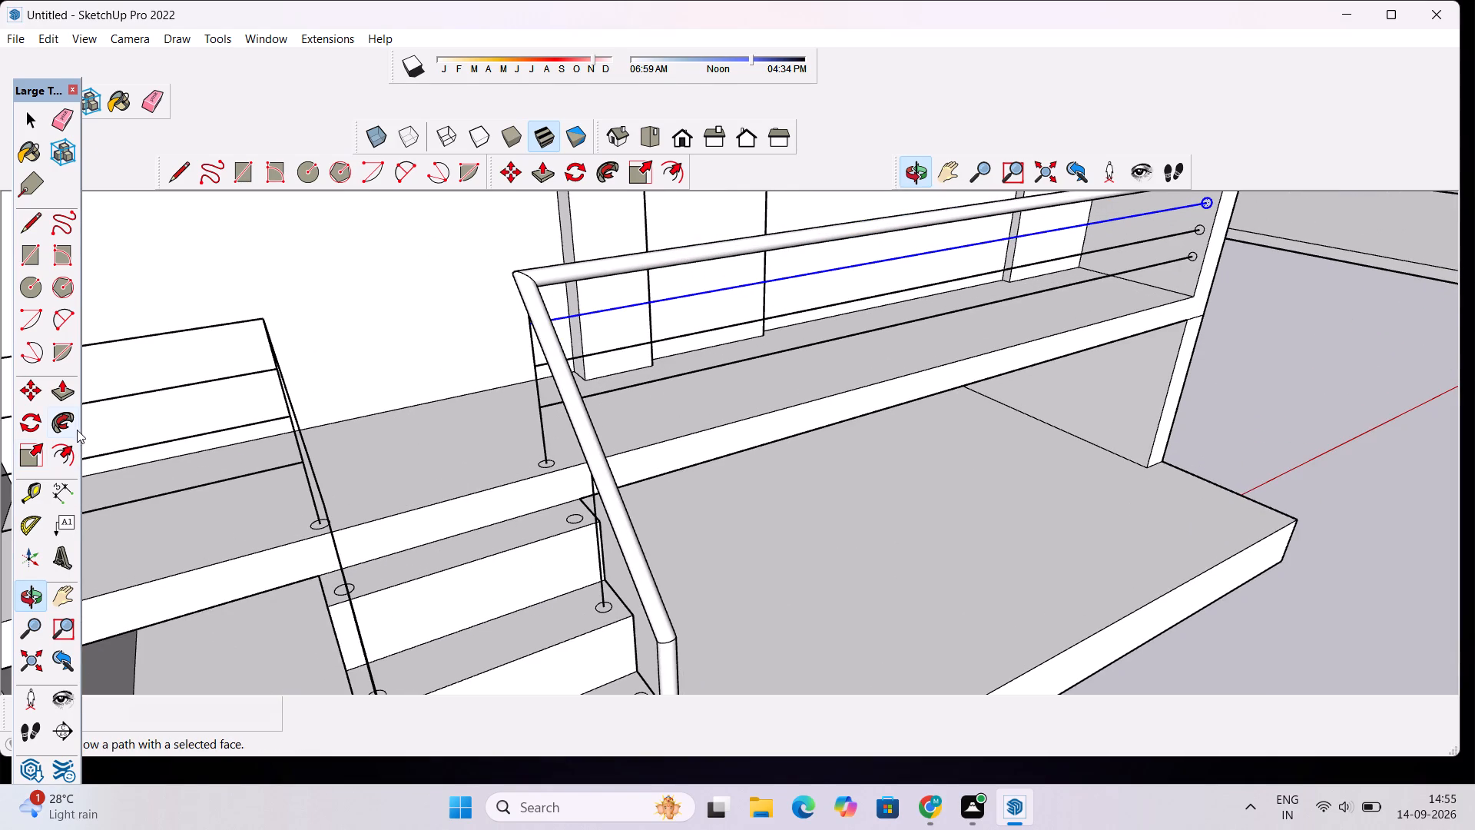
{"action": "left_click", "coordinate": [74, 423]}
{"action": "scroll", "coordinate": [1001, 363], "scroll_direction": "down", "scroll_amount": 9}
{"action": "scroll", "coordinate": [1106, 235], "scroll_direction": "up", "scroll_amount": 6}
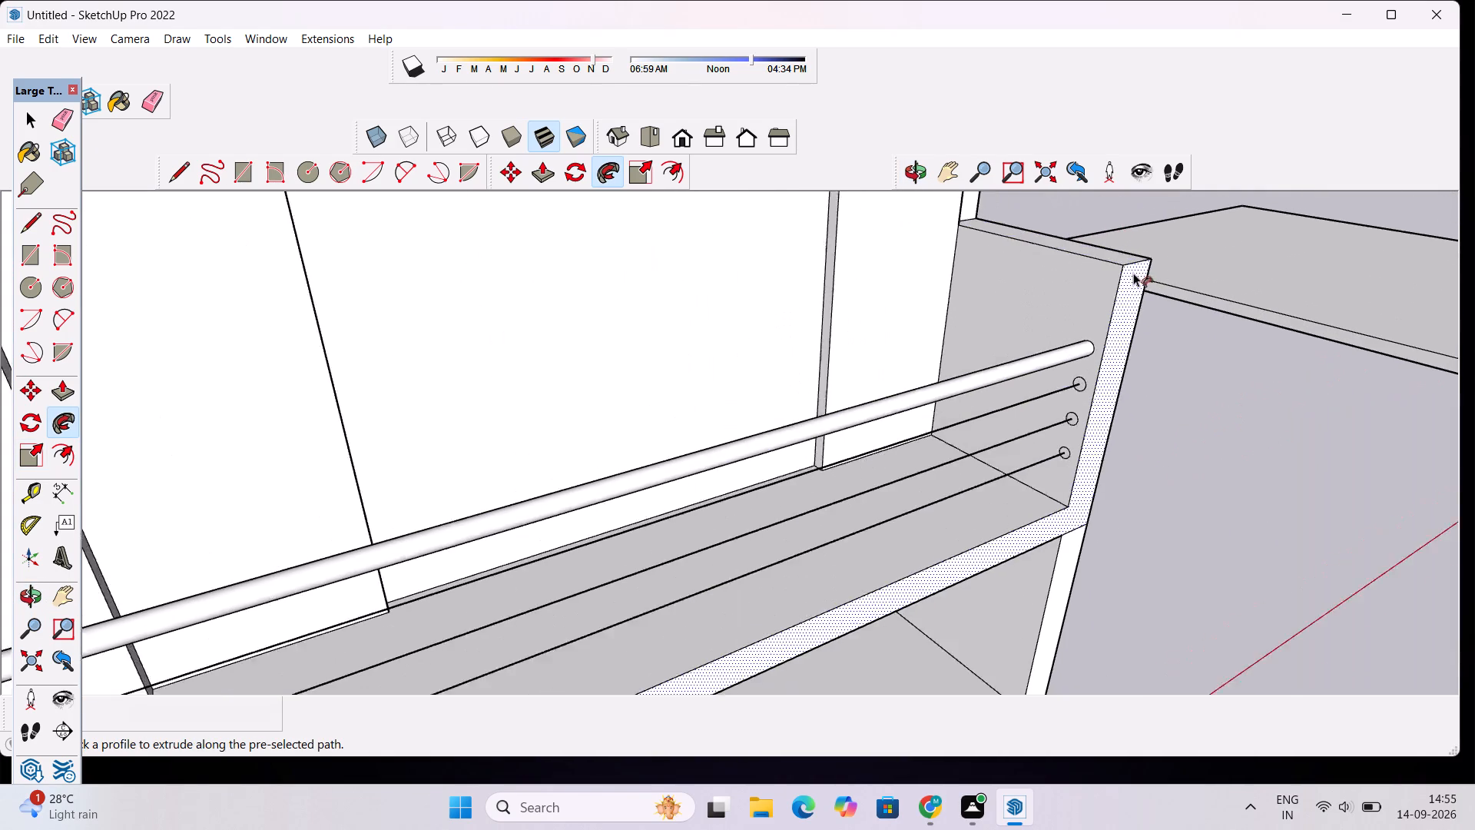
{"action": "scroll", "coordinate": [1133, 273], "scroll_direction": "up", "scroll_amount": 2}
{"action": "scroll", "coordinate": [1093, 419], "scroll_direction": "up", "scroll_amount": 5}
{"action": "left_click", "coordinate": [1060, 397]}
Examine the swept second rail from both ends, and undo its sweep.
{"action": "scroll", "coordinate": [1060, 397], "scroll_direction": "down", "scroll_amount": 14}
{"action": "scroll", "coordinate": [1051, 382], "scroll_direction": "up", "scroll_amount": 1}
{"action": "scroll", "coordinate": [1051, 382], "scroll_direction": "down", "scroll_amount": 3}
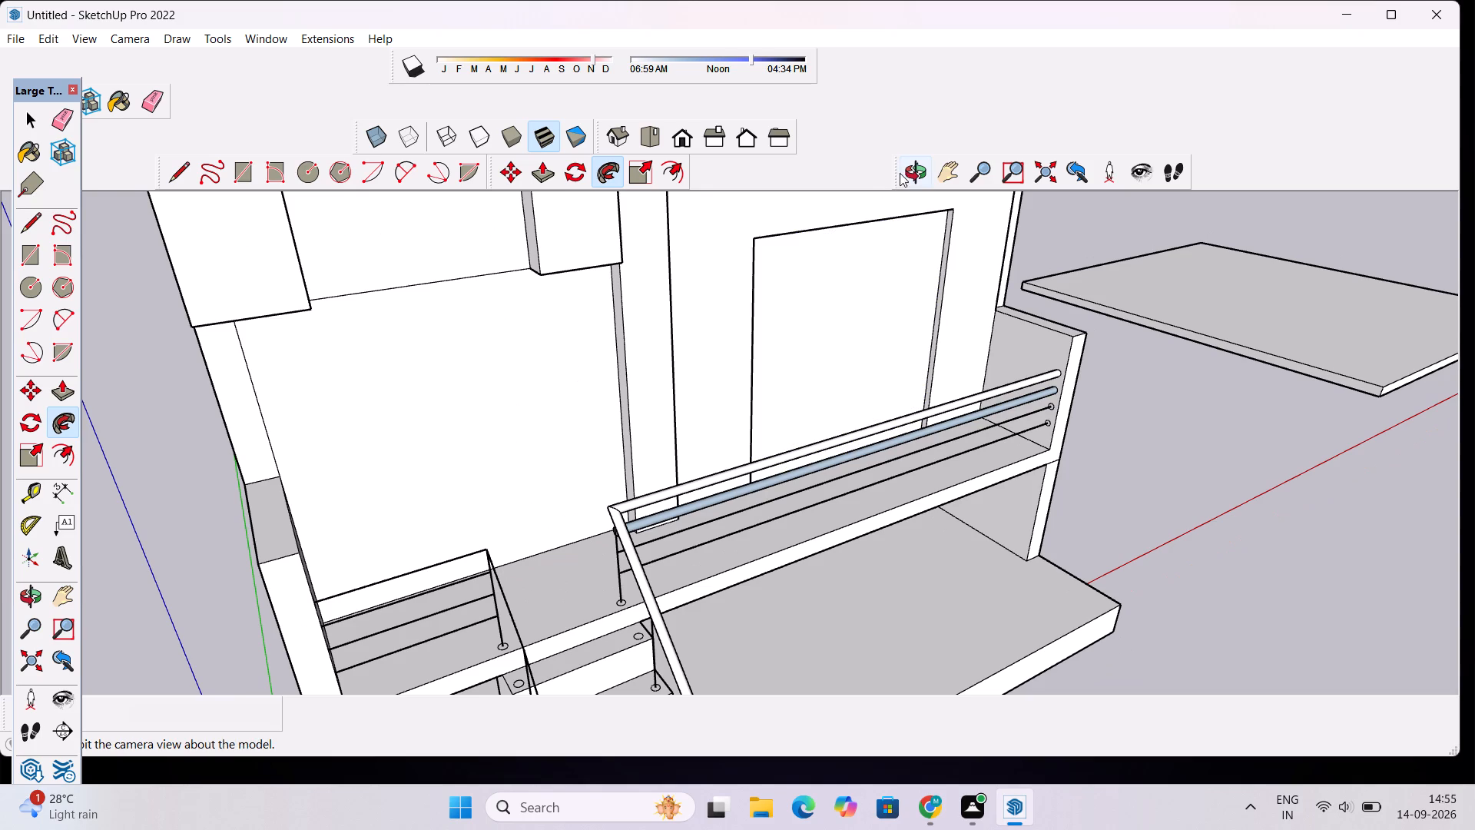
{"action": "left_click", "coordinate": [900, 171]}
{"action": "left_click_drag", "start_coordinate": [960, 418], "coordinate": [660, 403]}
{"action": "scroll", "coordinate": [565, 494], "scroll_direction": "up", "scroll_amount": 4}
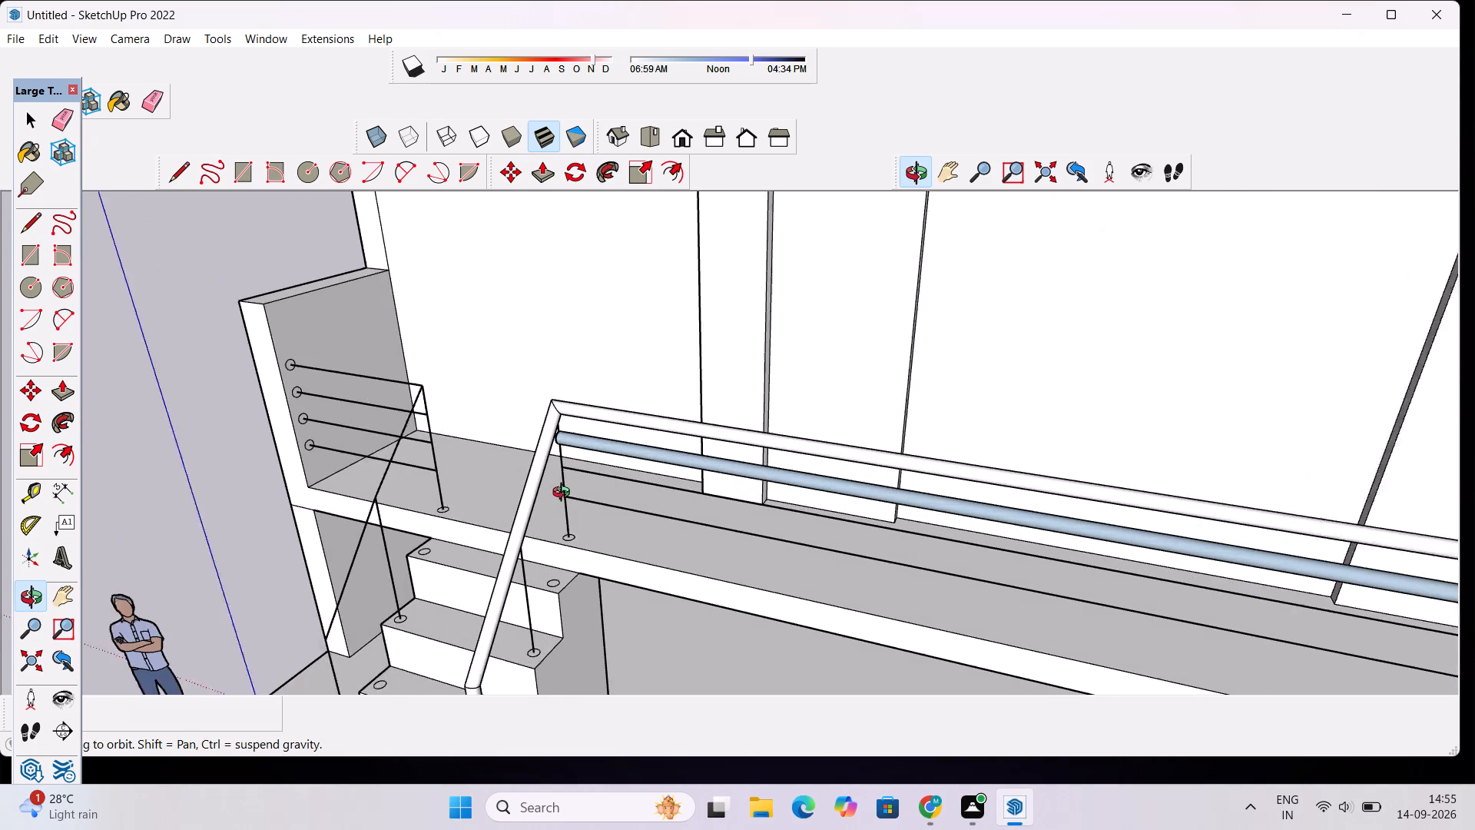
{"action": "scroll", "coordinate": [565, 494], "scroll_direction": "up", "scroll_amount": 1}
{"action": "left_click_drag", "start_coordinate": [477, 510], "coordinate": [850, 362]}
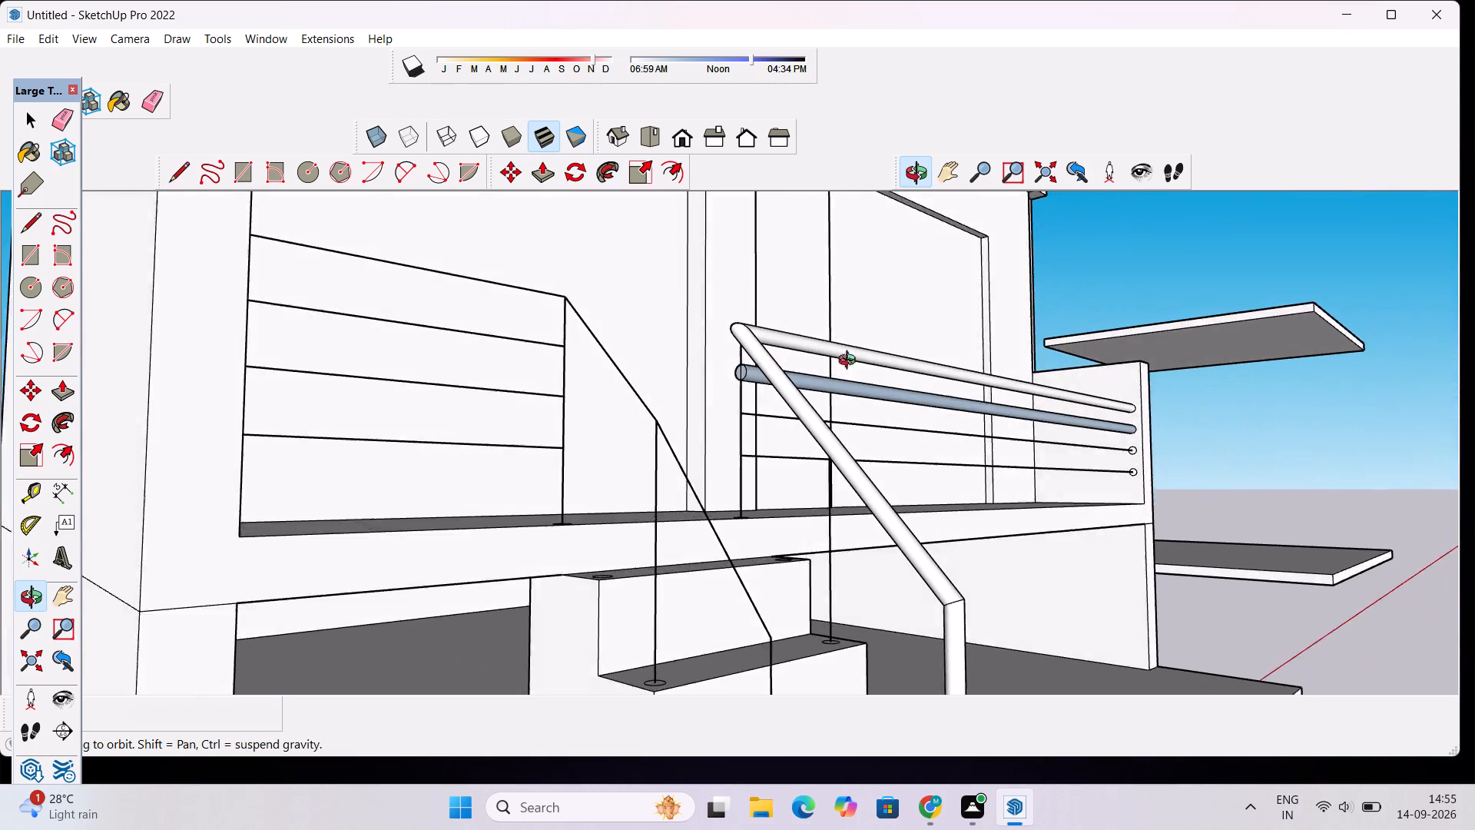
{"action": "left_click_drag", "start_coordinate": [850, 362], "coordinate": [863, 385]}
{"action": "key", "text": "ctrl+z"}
Draw 2" circles facing along the long railing where its three lower rail lines meet the post at the stair opening.
{"action": "scroll", "coordinate": [835, 404], "scroll_direction": "down", "scroll_amount": 4}
{"action": "left_click", "coordinate": [925, 194]}
{"action": "left_click_drag", "start_coordinate": [945, 413], "coordinate": [597, 485]}
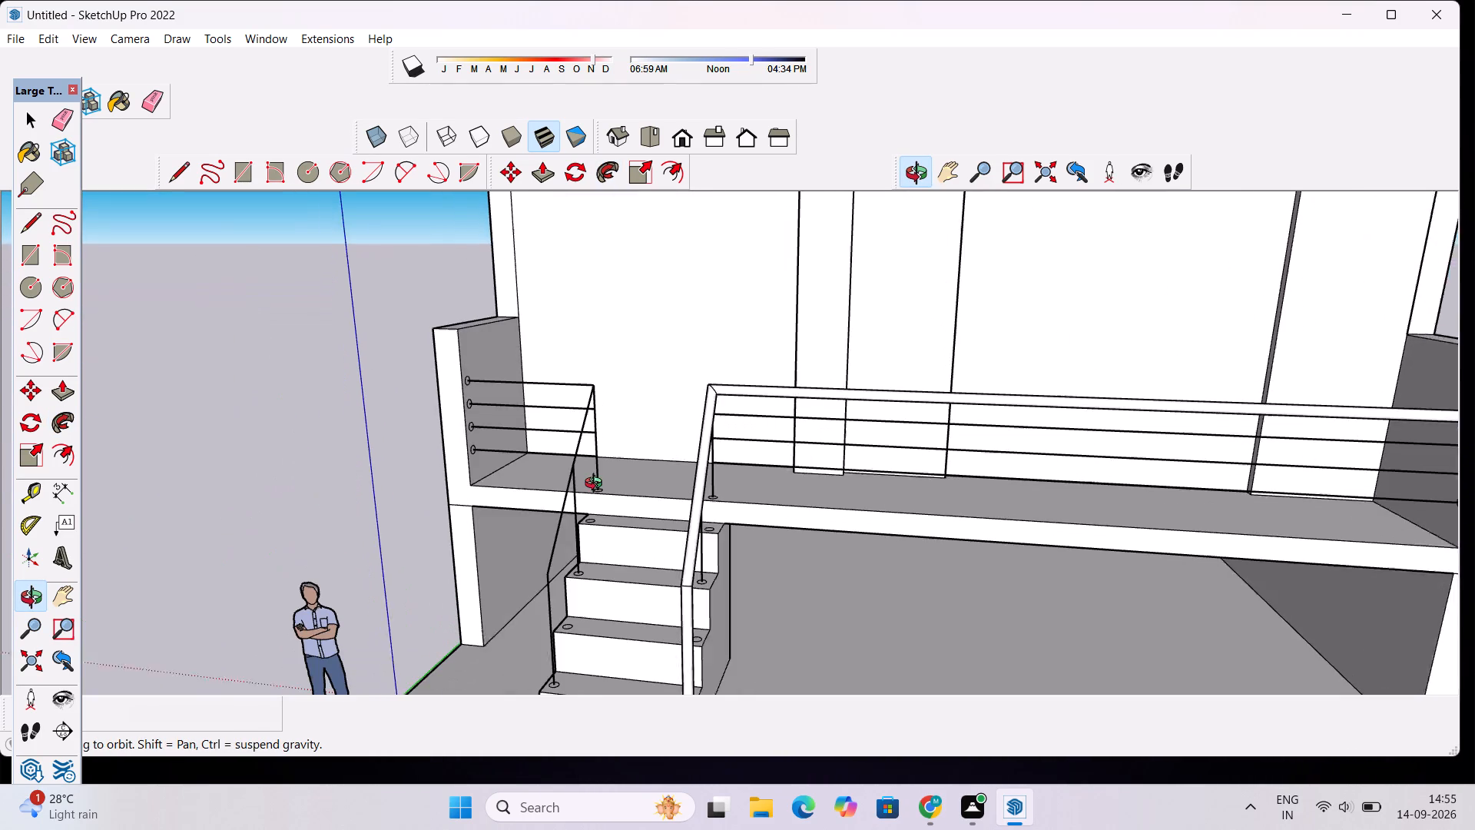
{"action": "left_click_drag", "start_coordinate": [597, 485], "coordinate": [596, 485]}
{"action": "scroll", "coordinate": [691, 440], "scroll_direction": "down", "scroll_amount": 2}
{"action": "scroll", "coordinate": [1319, 481], "scroll_direction": "up", "scroll_amount": 3}
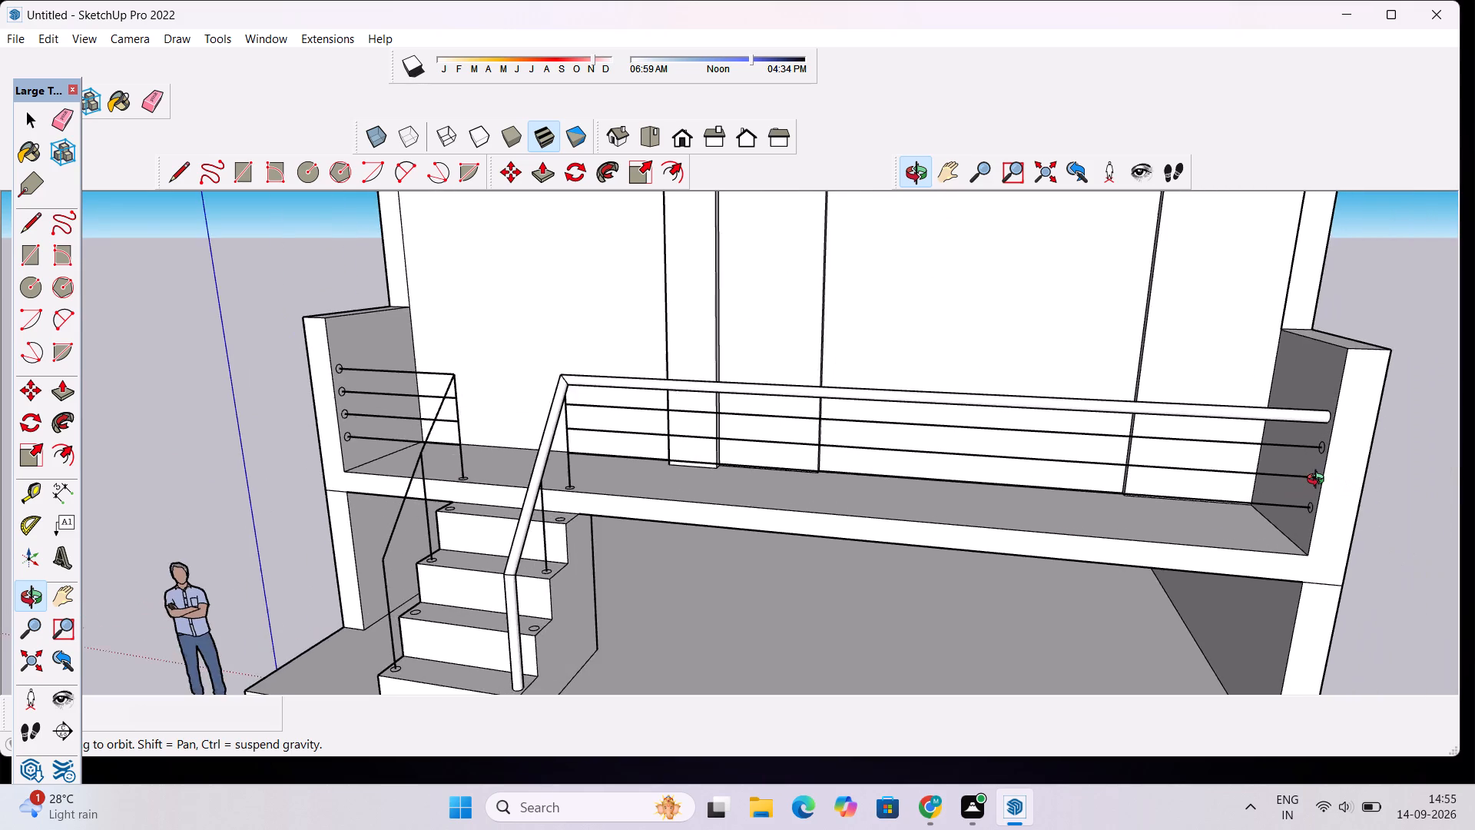
{"action": "left_click_drag", "start_coordinate": [1127, 490], "coordinate": [1238, 546]}
{"action": "scroll", "coordinate": [1256, 490], "scroll_direction": "up", "scroll_amount": 1}
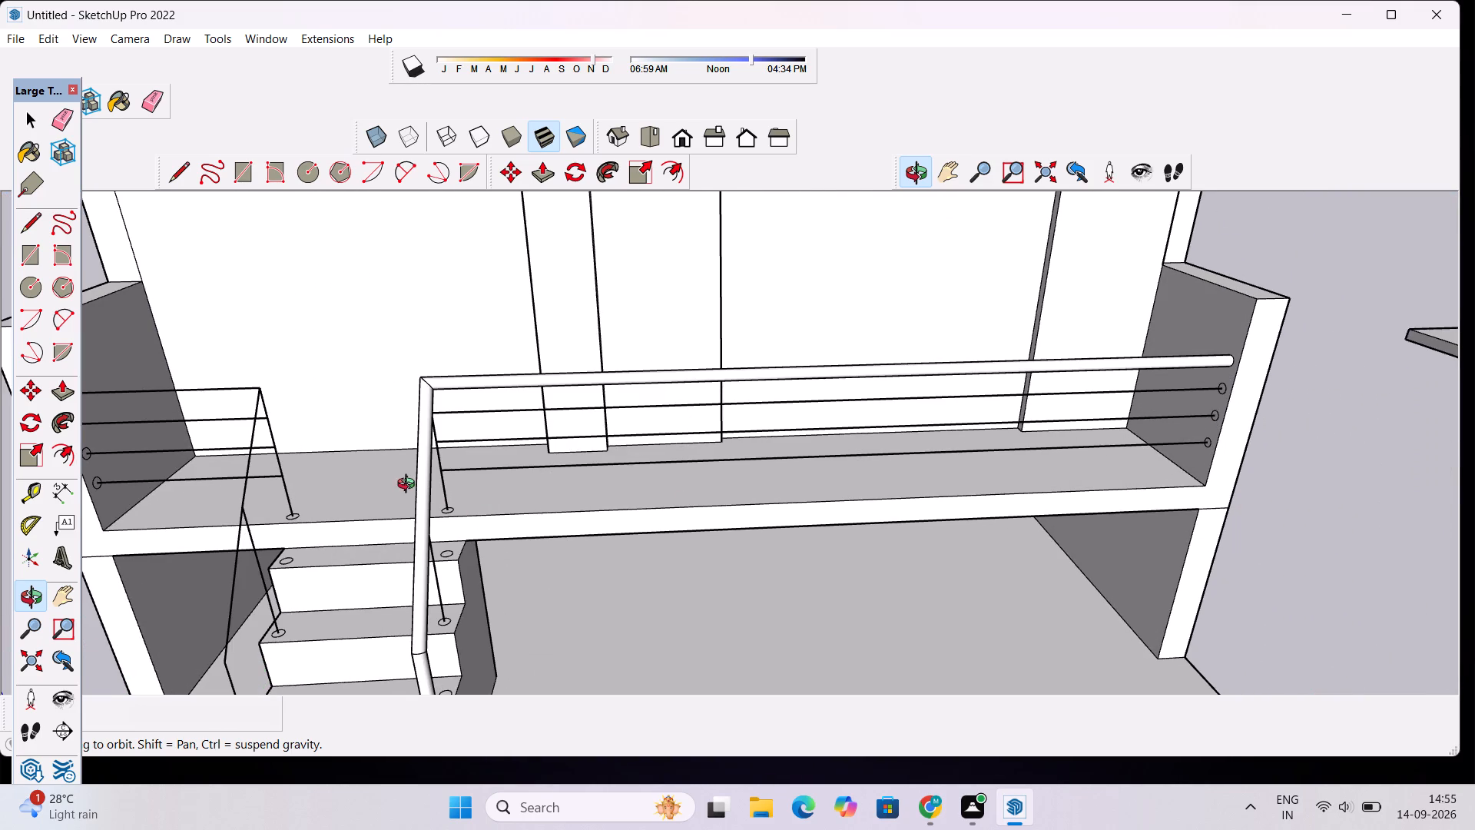
{"action": "left_click_drag", "start_coordinate": [409, 486], "coordinate": [802, 408]}
{"action": "scroll", "coordinate": [574, 557], "scroll_direction": "up", "scroll_amount": 1}
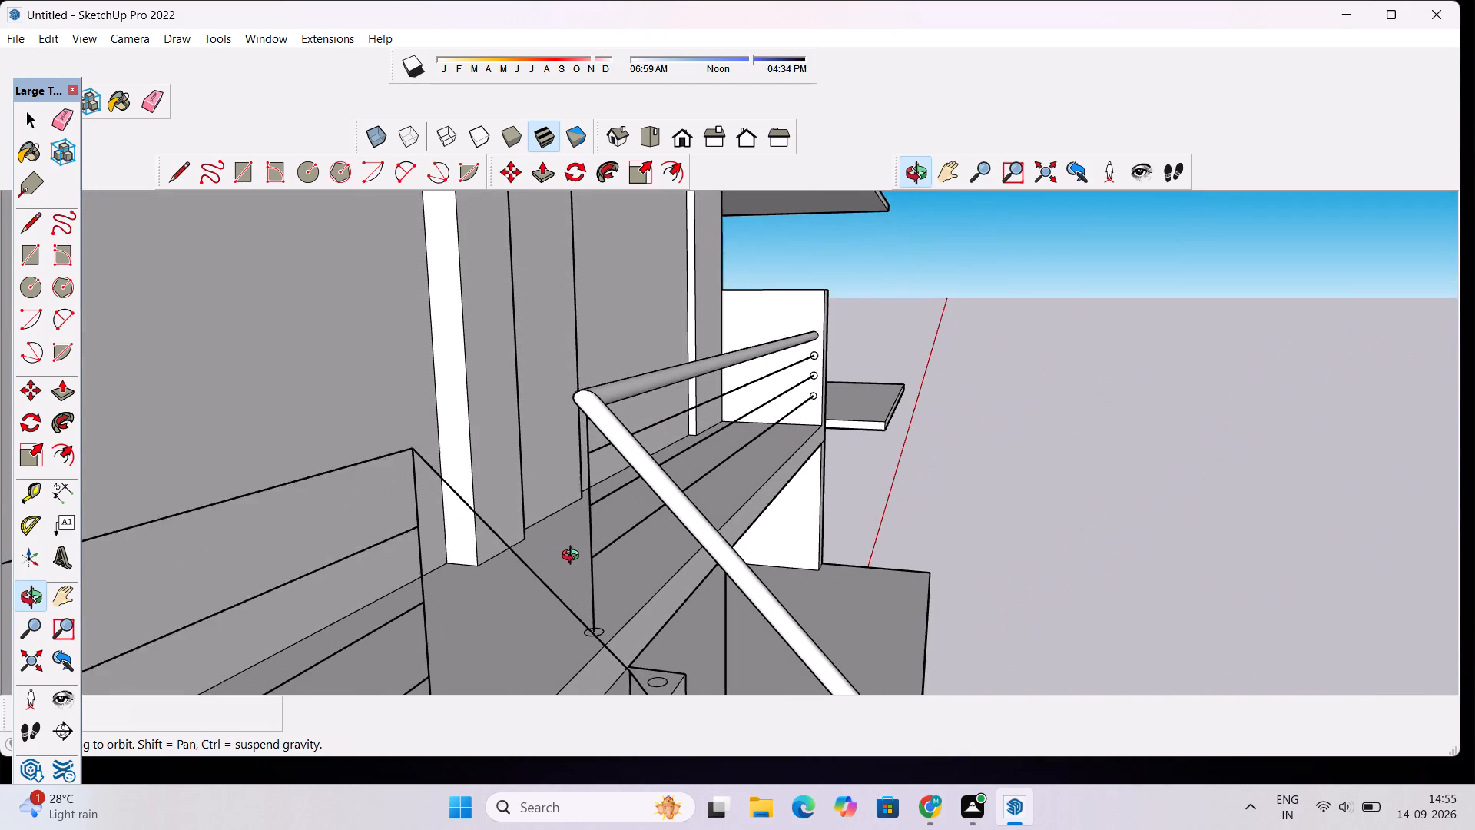
{"action": "scroll", "coordinate": [574, 557], "scroll_direction": "up", "scroll_amount": 1}
{"action": "key", "text": "space"}
{"action": "key", "text": "c"}
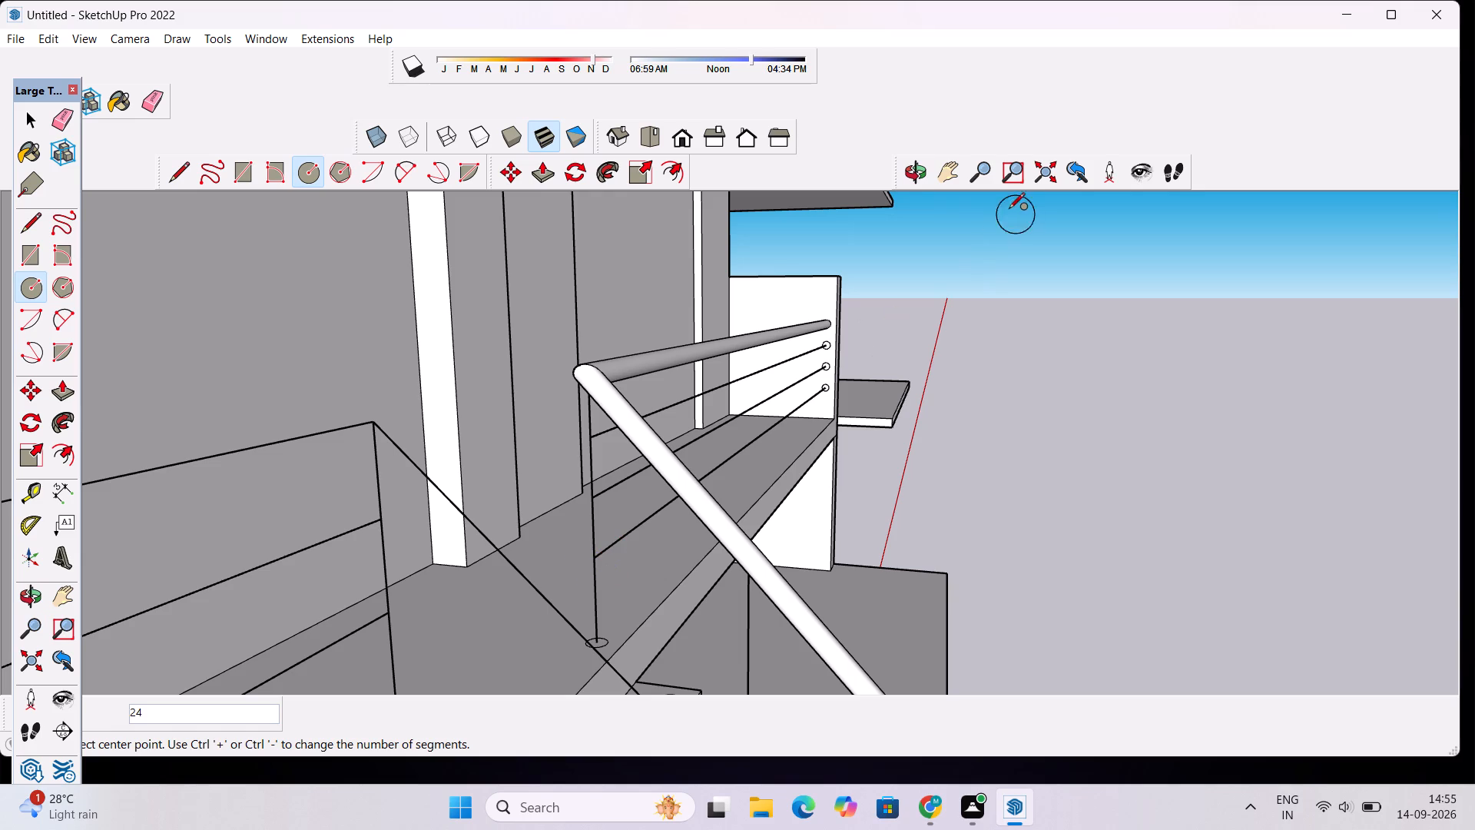
{"action": "left_click", "coordinate": [911, 175]}
{"action": "left_click_drag", "start_coordinate": [766, 503], "coordinate": [814, 460]}
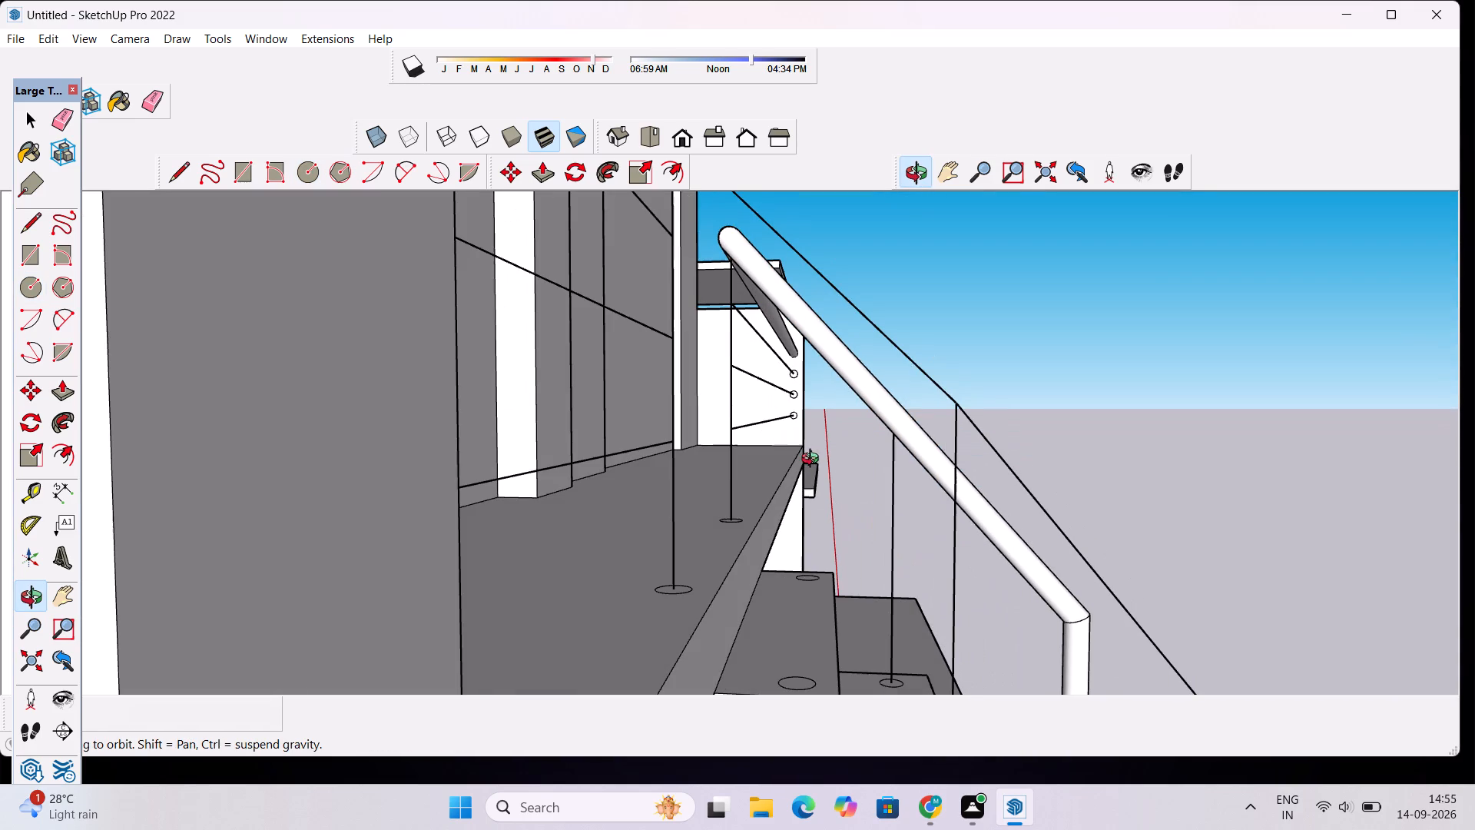
{"action": "key", "text": "c"}
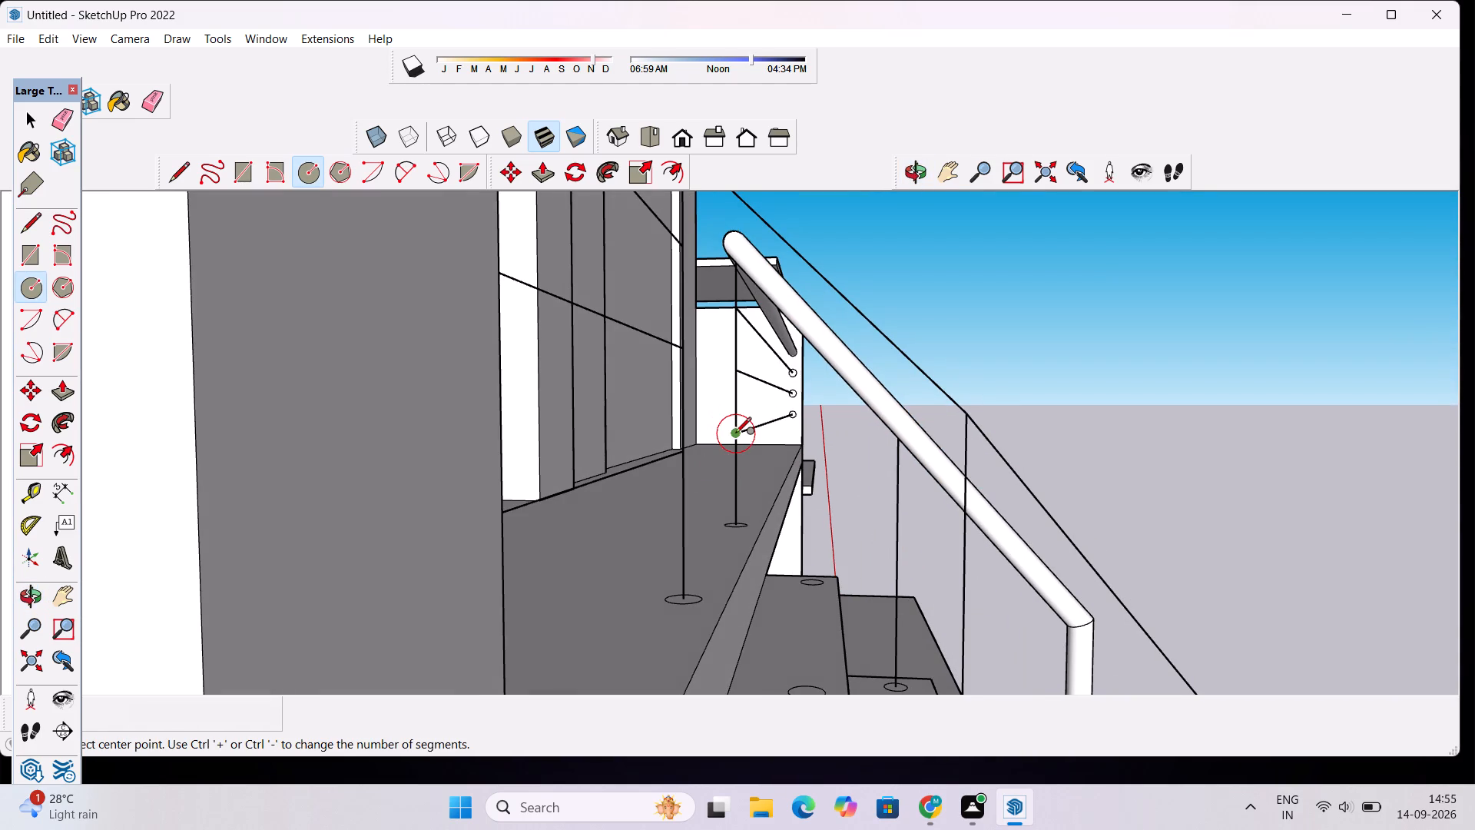
{"action": "left_click", "coordinate": [735, 434]}
{"action": "type", "text": "2\""}
{"action": "key", "text": "Return"}
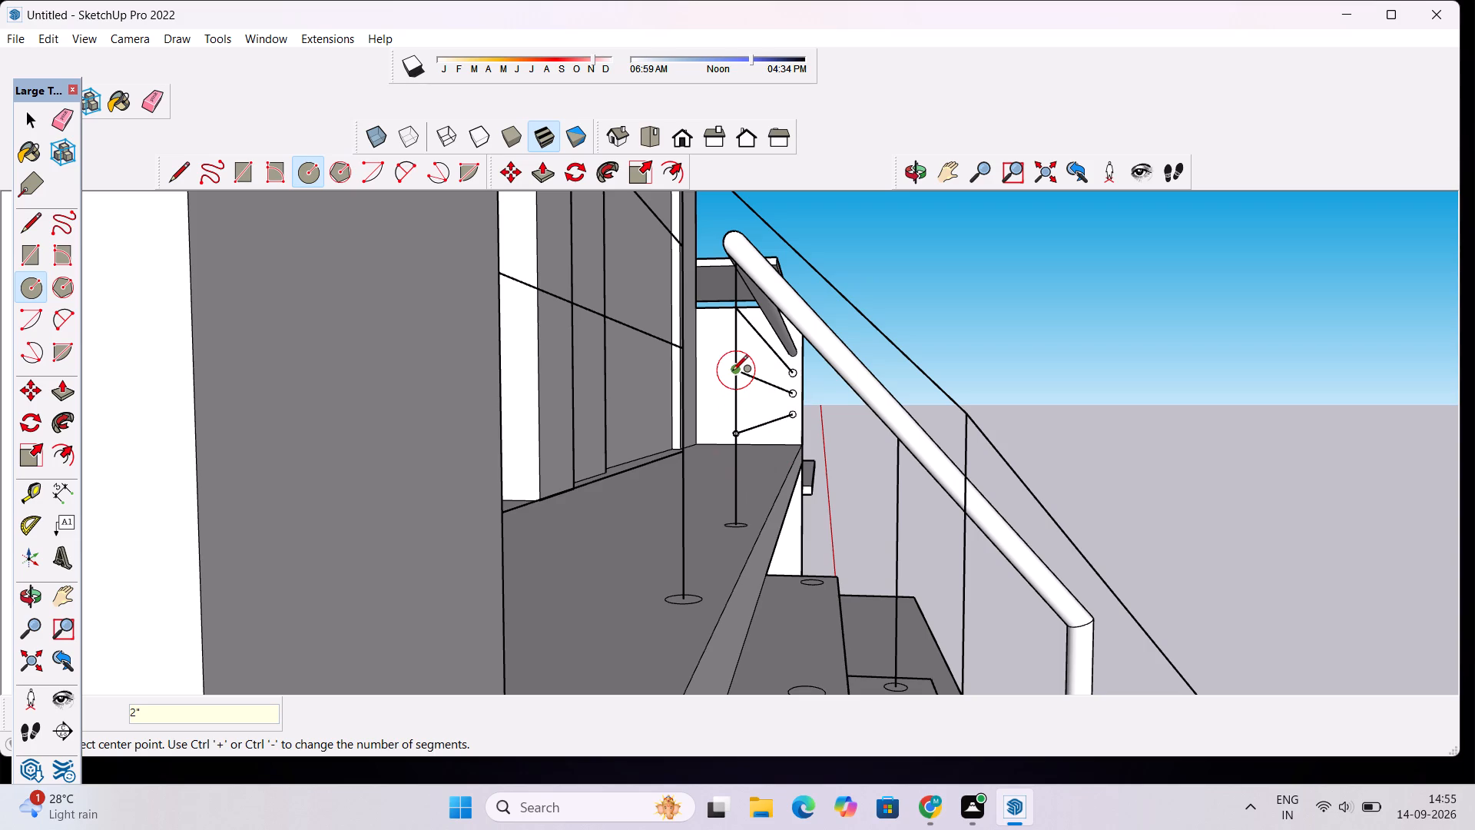
{"action": "left_click", "coordinate": [732, 372]}
{"action": "type", "text": "2\""}
{"action": "key", "text": "Return"}
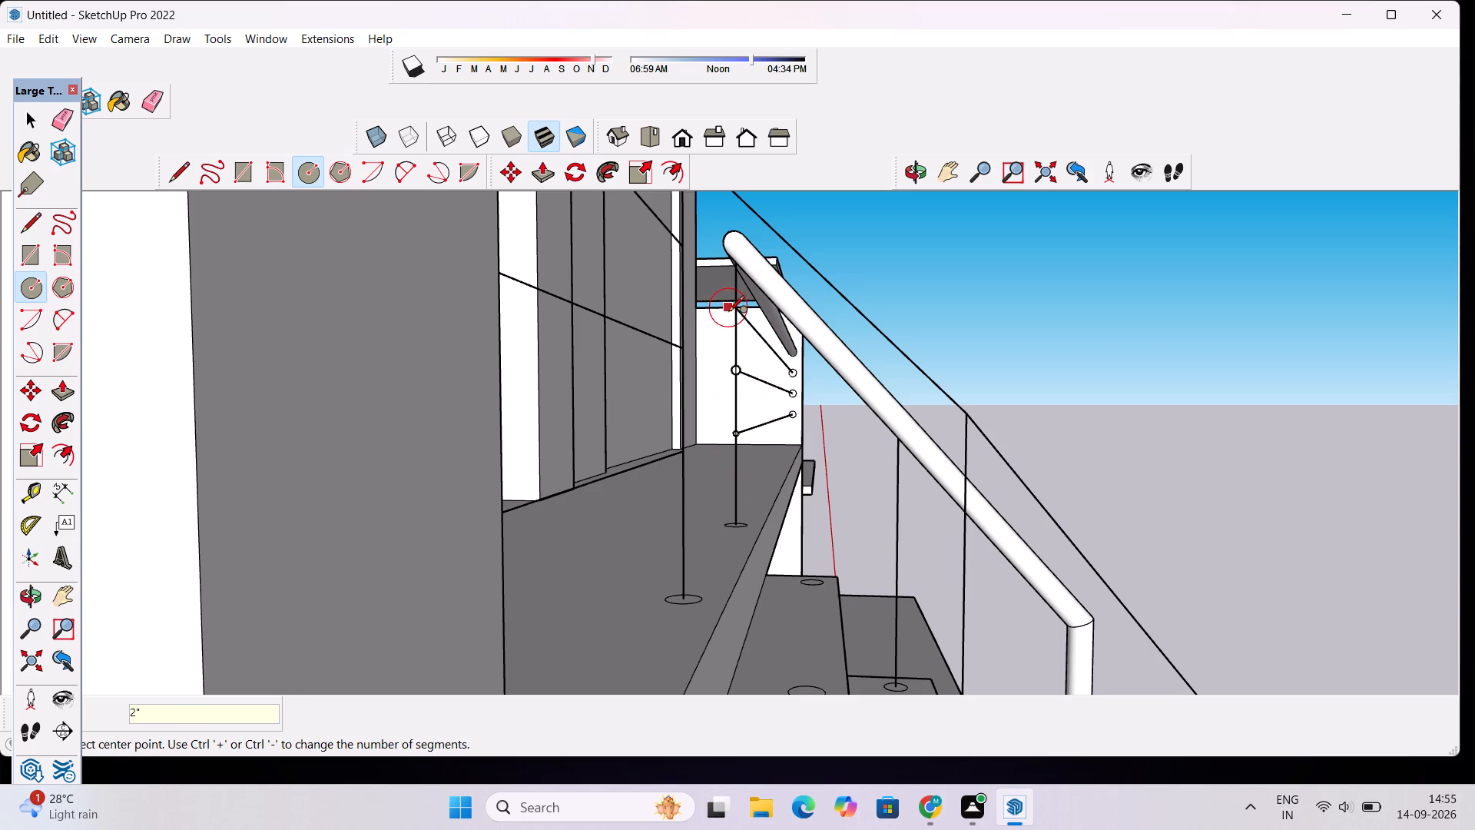
{"action": "left_click", "coordinate": [731, 310]}
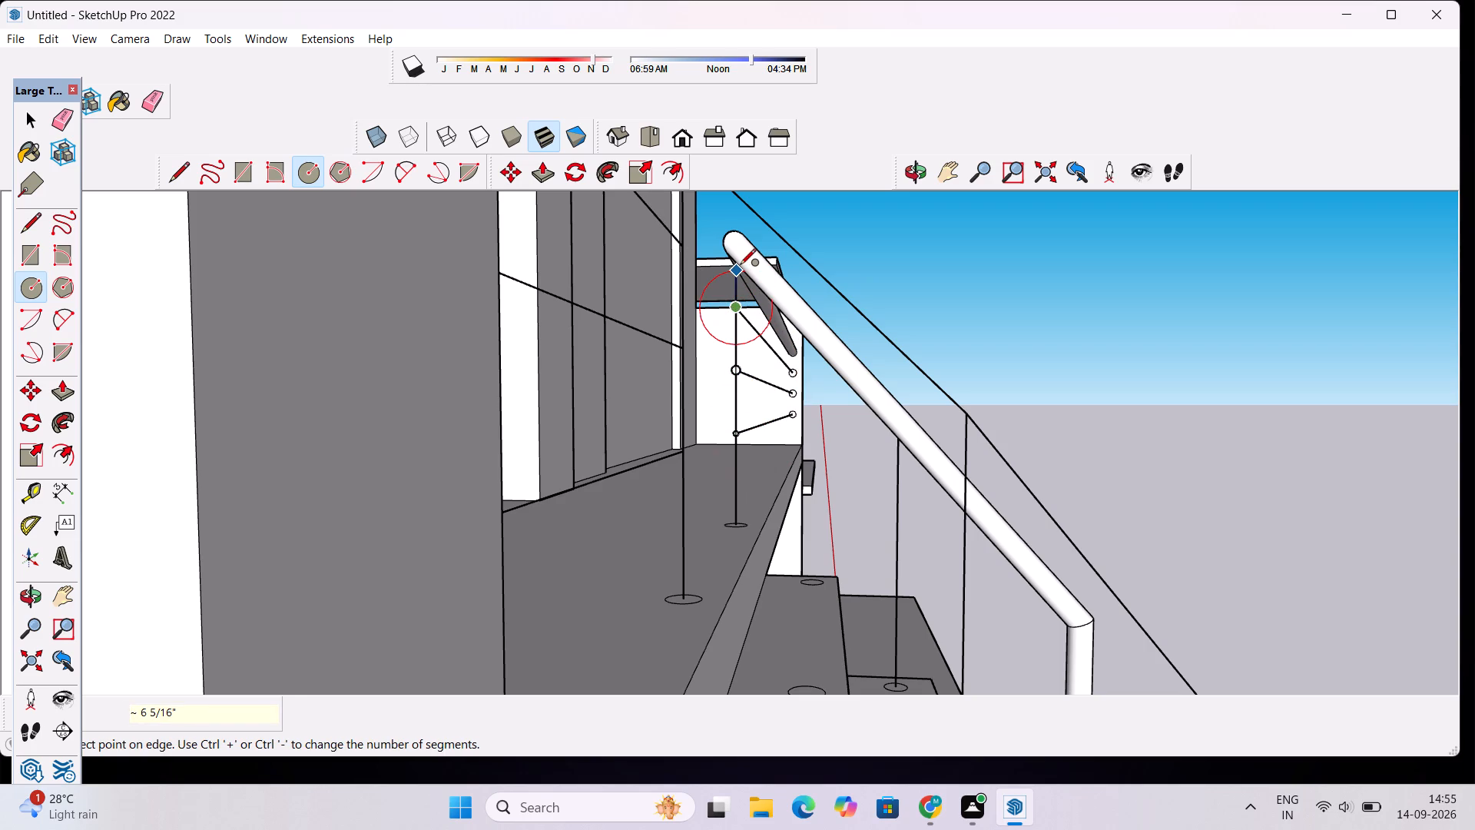
{"action": "type", "text": "2\""}
{"action": "key", "text": "Return"}
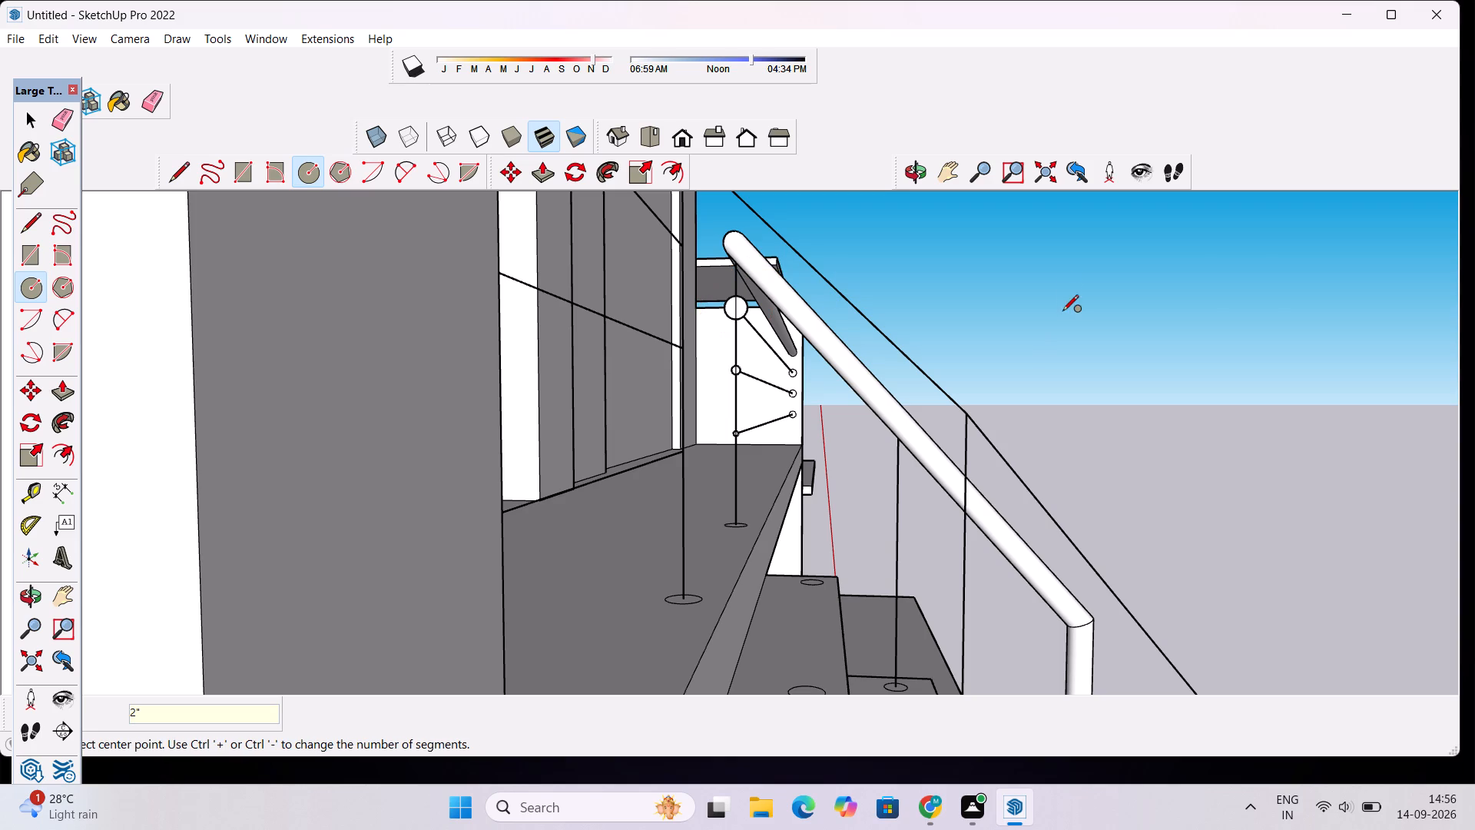
Sweep the long railing's second wall circle with Follow Me along the second rail line to the post at the stair opening.
{"action": "left_click", "coordinate": [907, 174]}
{"action": "left_click_drag", "start_coordinate": [995, 324], "coordinate": [834, 466]}
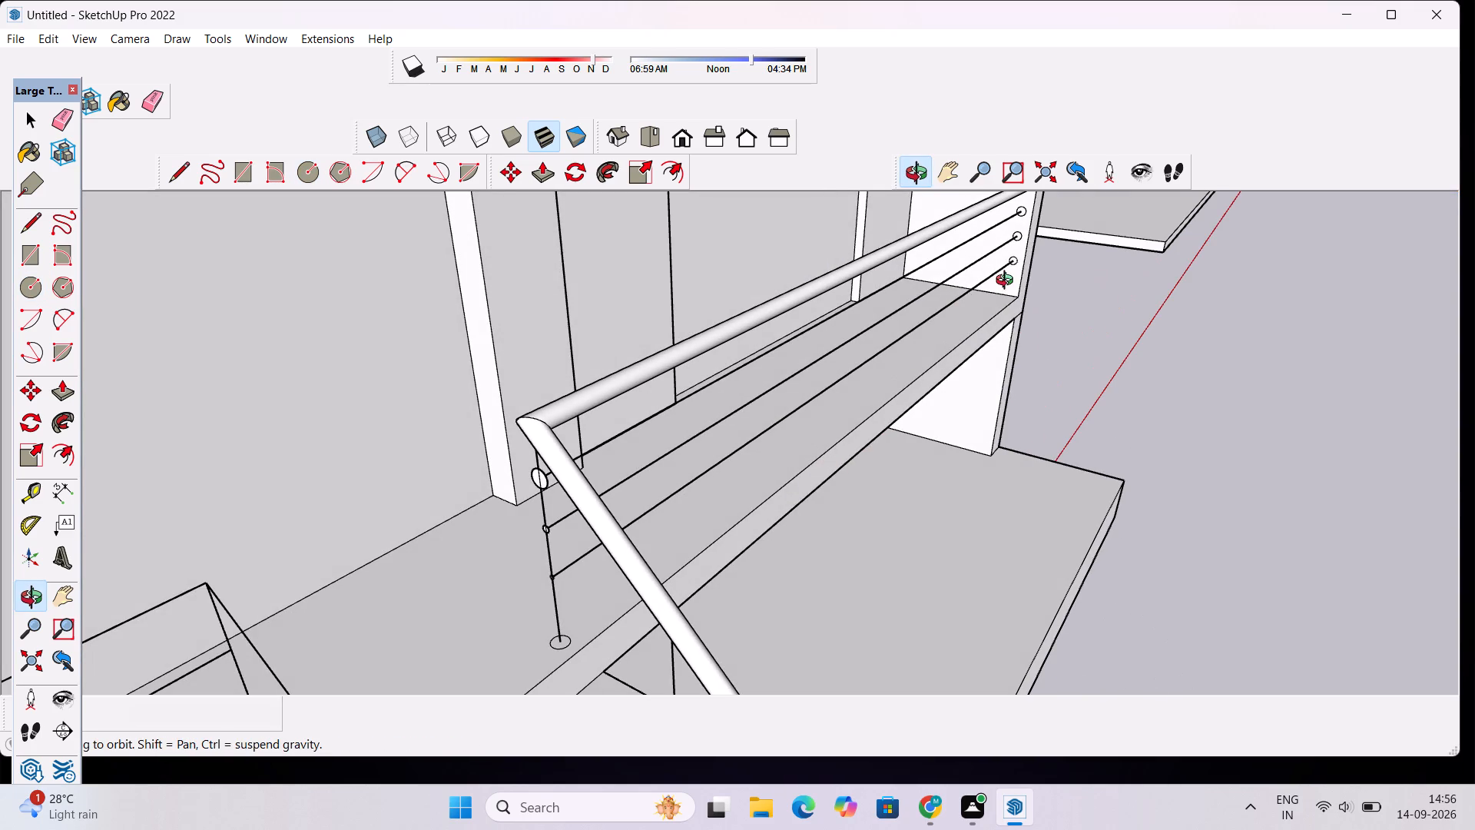
{"action": "left_click_drag", "start_coordinate": [1008, 282], "coordinate": [713, 510], "text": "shift"}
{"action": "scroll", "coordinate": [722, 475], "scroll_direction": "up", "scroll_amount": 5}
{"action": "left_click_drag", "start_coordinate": [722, 475], "coordinate": [810, 397]}
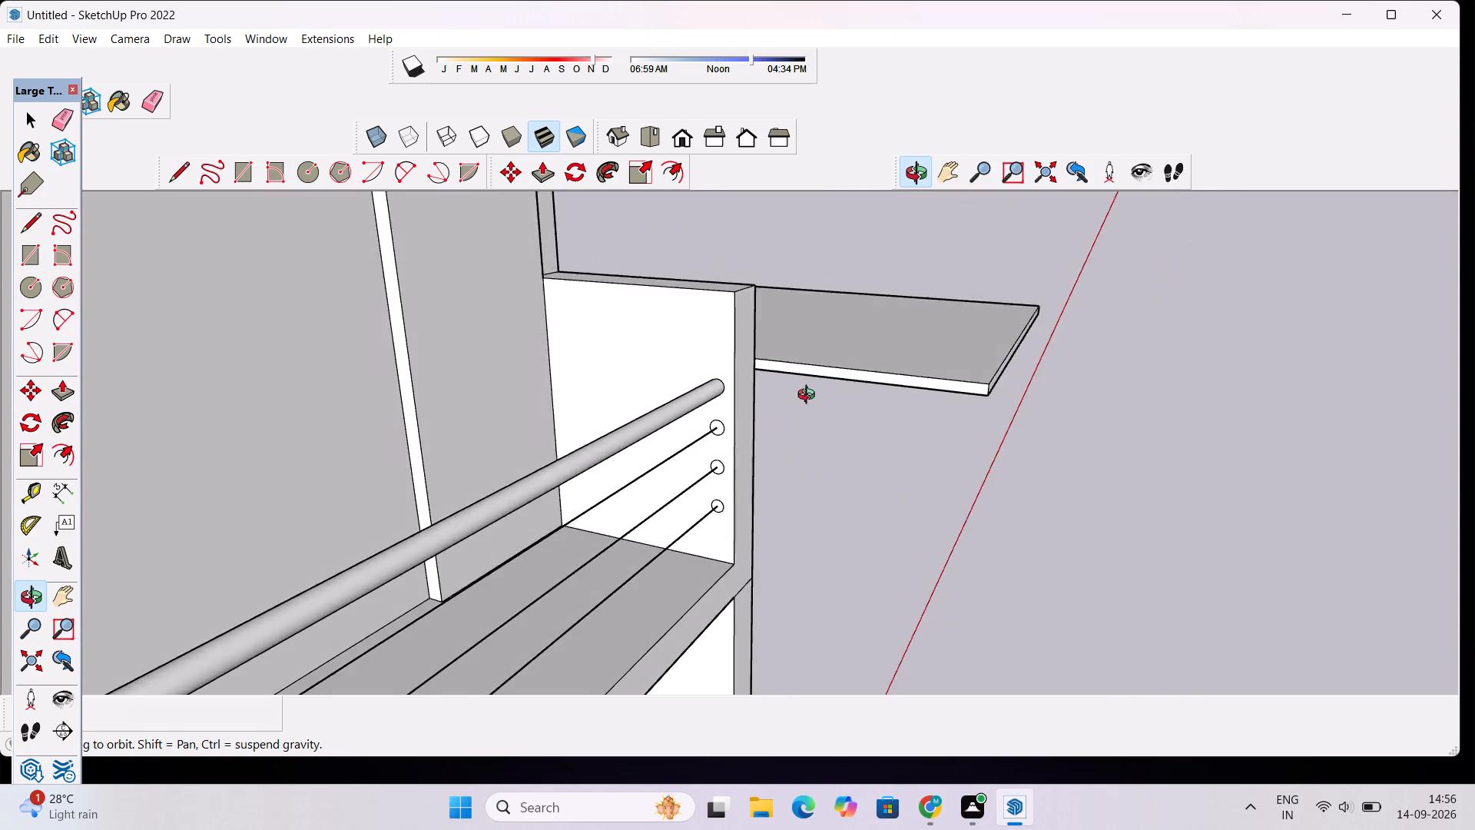
{"action": "left_click_drag", "start_coordinate": [810, 397], "coordinate": [823, 386]}
{"action": "scroll", "coordinate": [695, 443], "scroll_direction": "up", "scroll_amount": 3}
{"action": "key", "text": "space"}
{"action": "scroll", "coordinate": [708, 415], "scroll_direction": "up", "scroll_amount": 3}
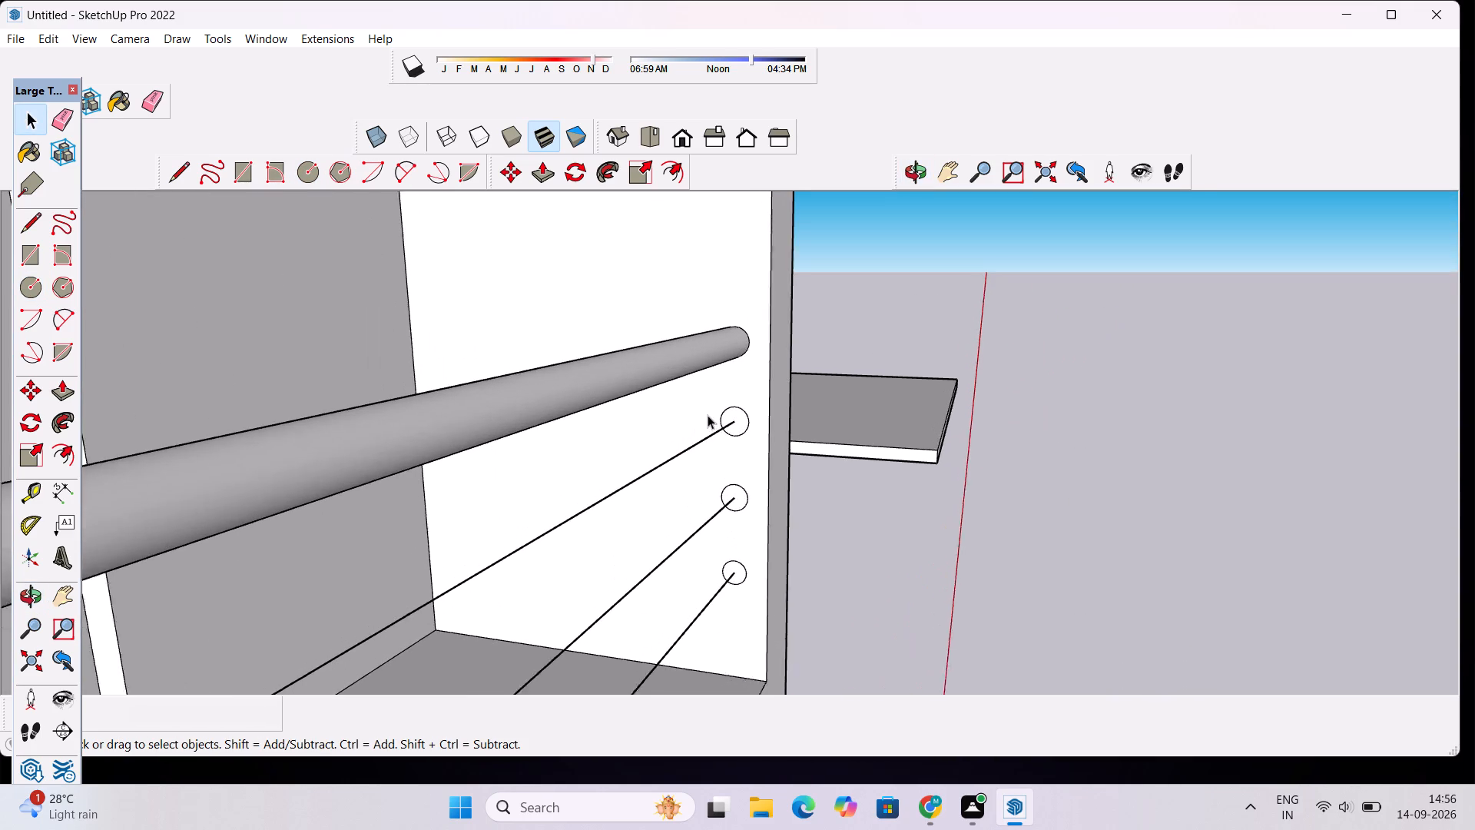
{"action": "scroll", "coordinate": [708, 415], "scroll_direction": "up", "scroll_amount": 1}
{"action": "double_click", "coordinate": [739, 420]}
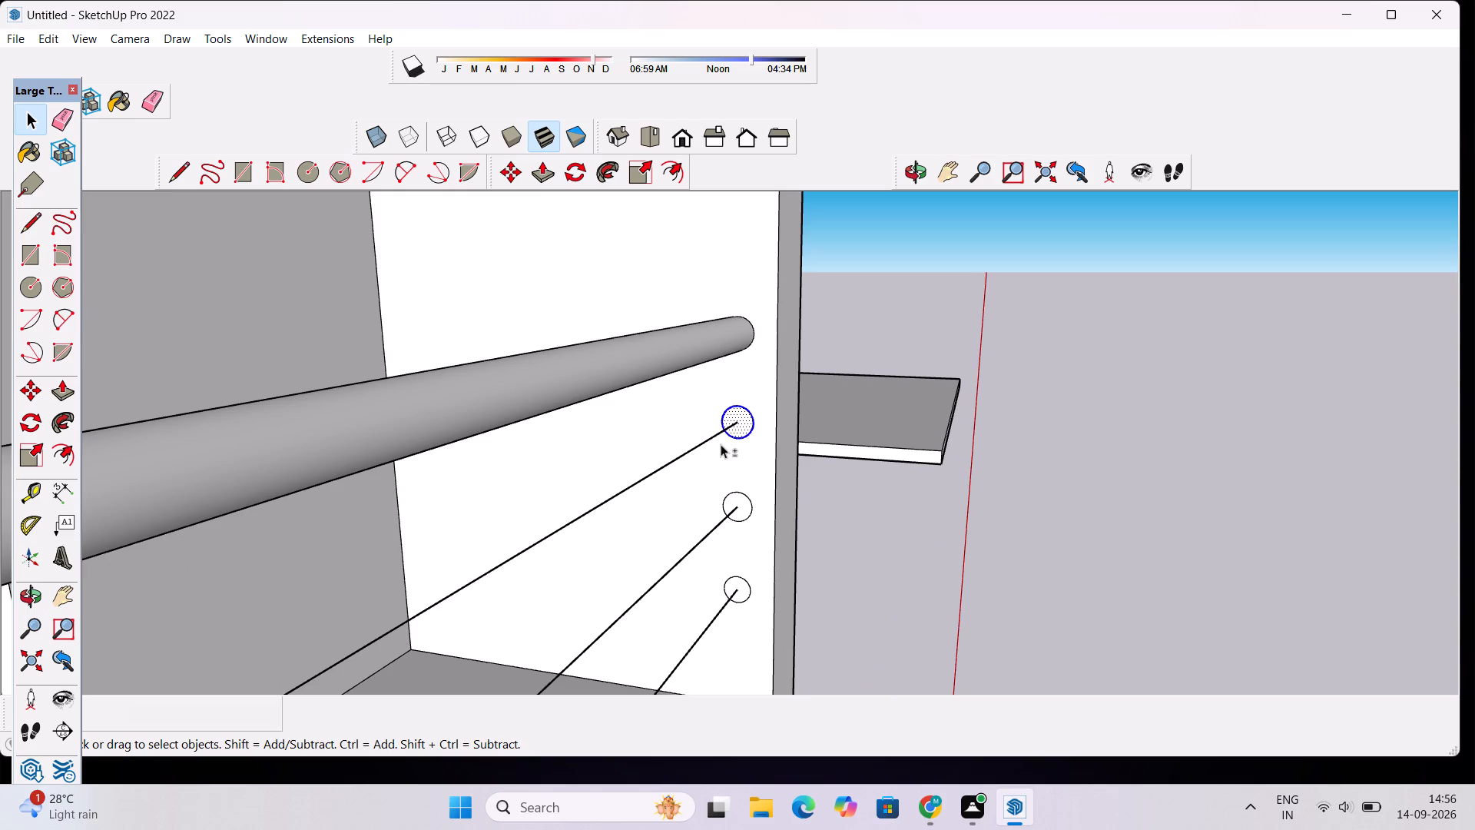
{"action": "left_click", "coordinate": [712, 437], "text": "shift"}
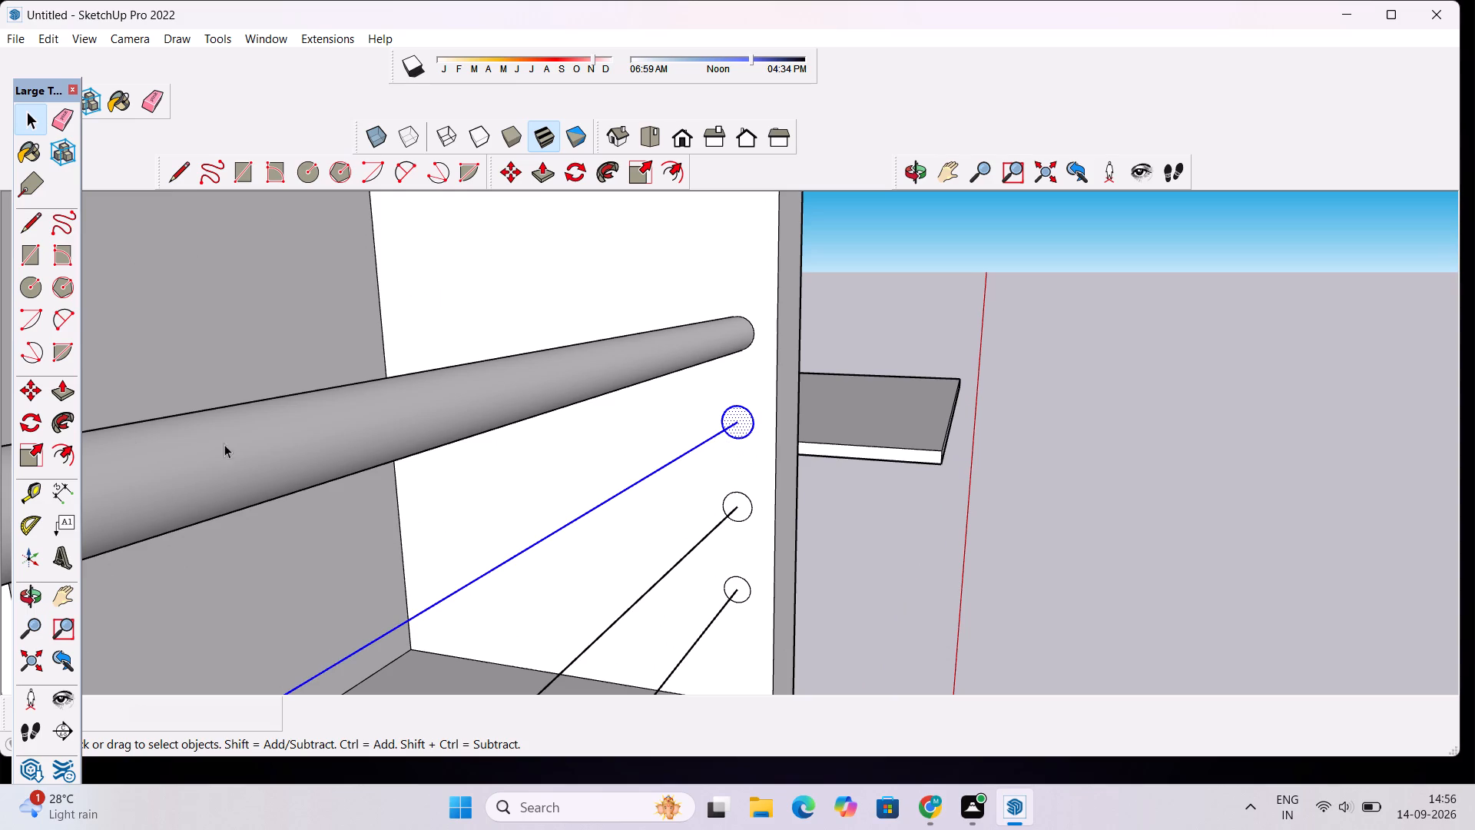
{"action": "left_click", "coordinate": [49, 421]}
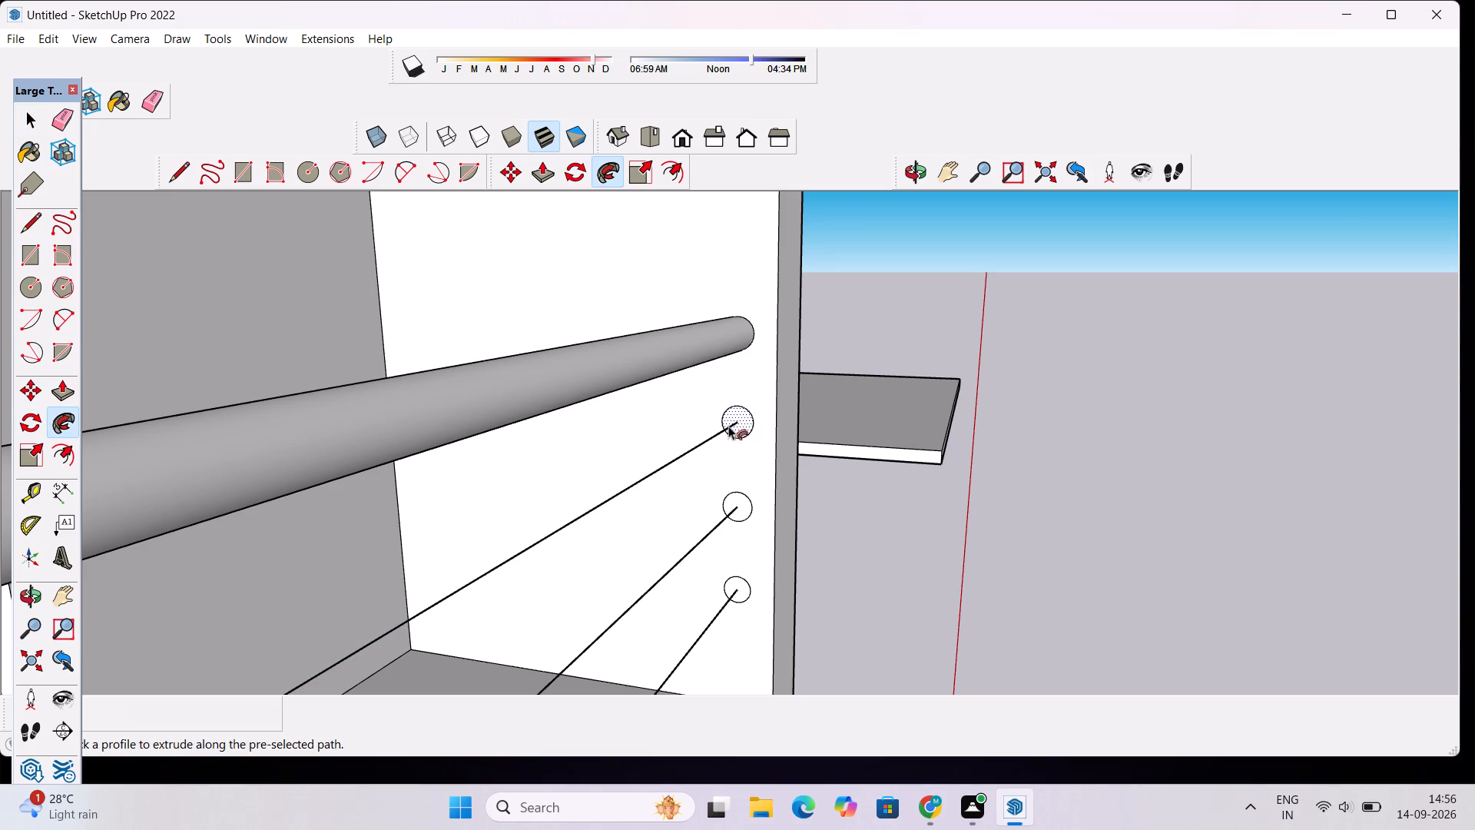
{"action": "left_click", "coordinate": [734, 423]}
Examine the second rail's open tube end and its alignment with the post beneath the handrail bend.
{"action": "scroll", "coordinate": [734, 422], "scroll_direction": "down", "scroll_amount": 20}
{"action": "scroll", "coordinate": [734, 422], "scroll_direction": "down", "scroll_amount": 4}
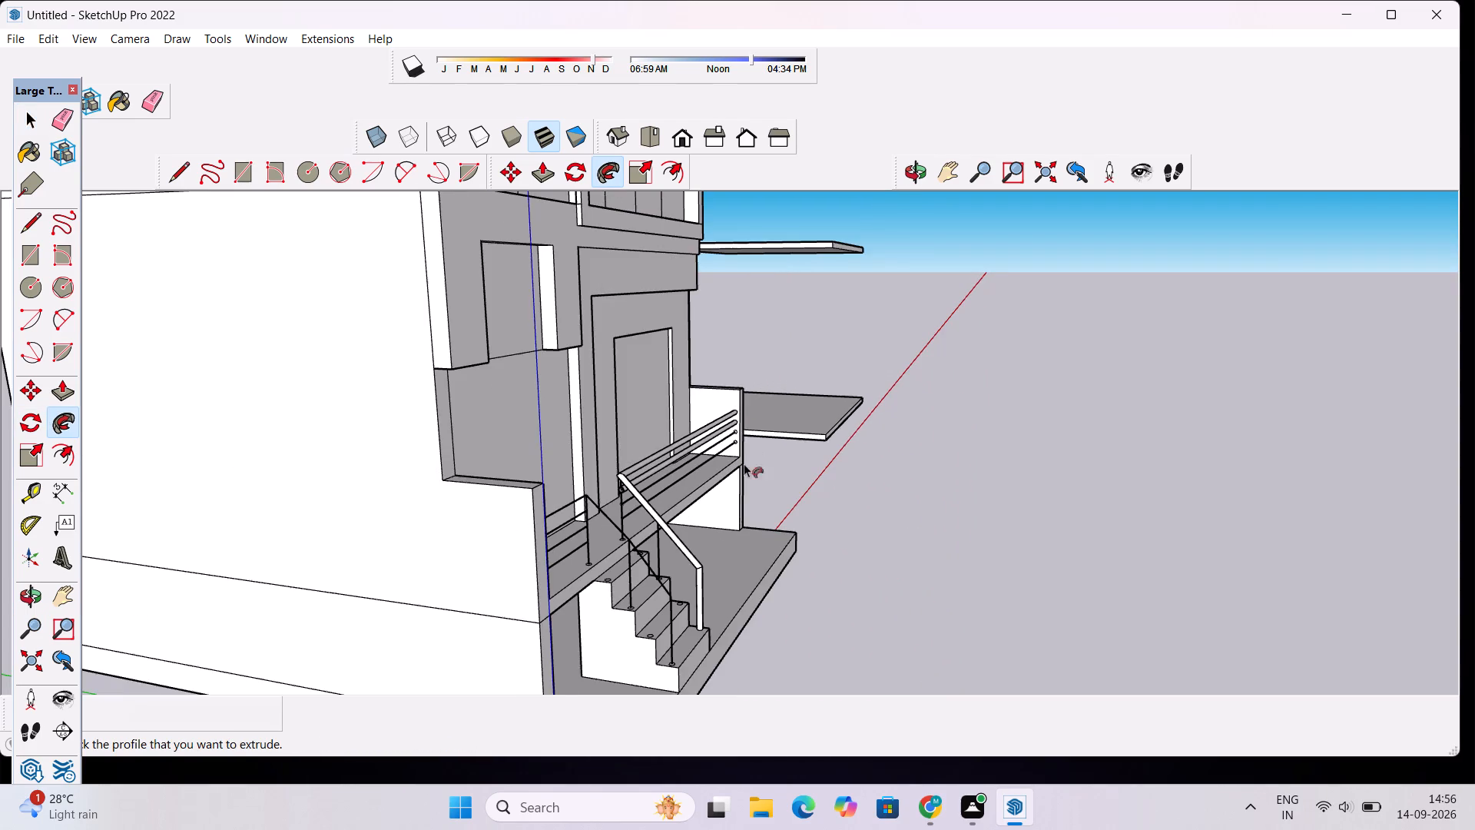
{"action": "scroll", "coordinate": [669, 497], "scroll_direction": "up", "scroll_amount": 9}
{"action": "scroll", "coordinate": [579, 481], "scroll_direction": "up", "scroll_amount": 4}
{"action": "scroll", "coordinate": [484, 493], "scroll_direction": "up", "scroll_amount": 4}
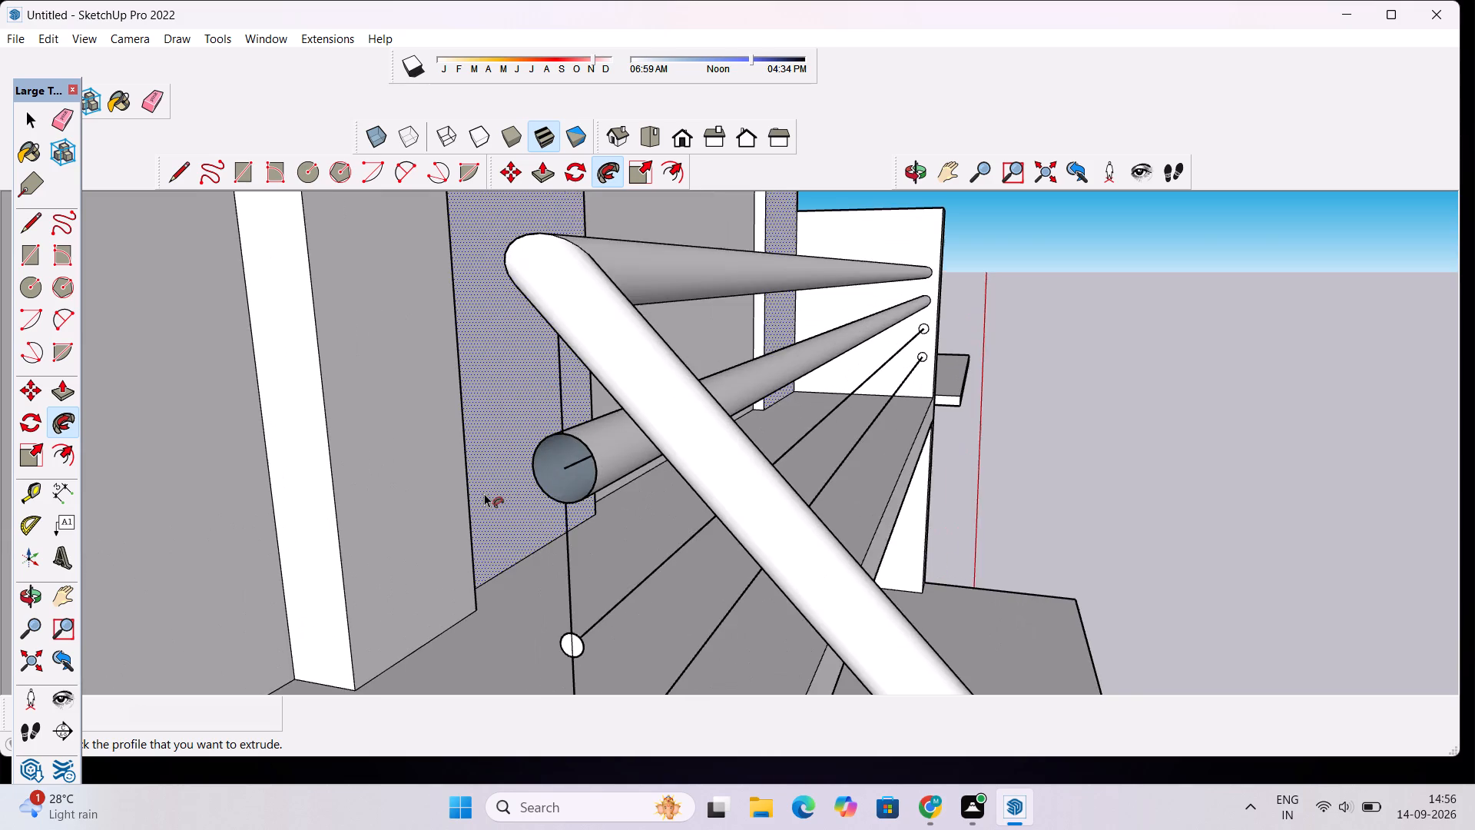
{"action": "scroll", "coordinate": [484, 493], "scroll_direction": "up", "scroll_amount": 1}
{"action": "scroll", "coordinate": [696, 413], "scroll_direction": "down", "scroll_amount": 5}
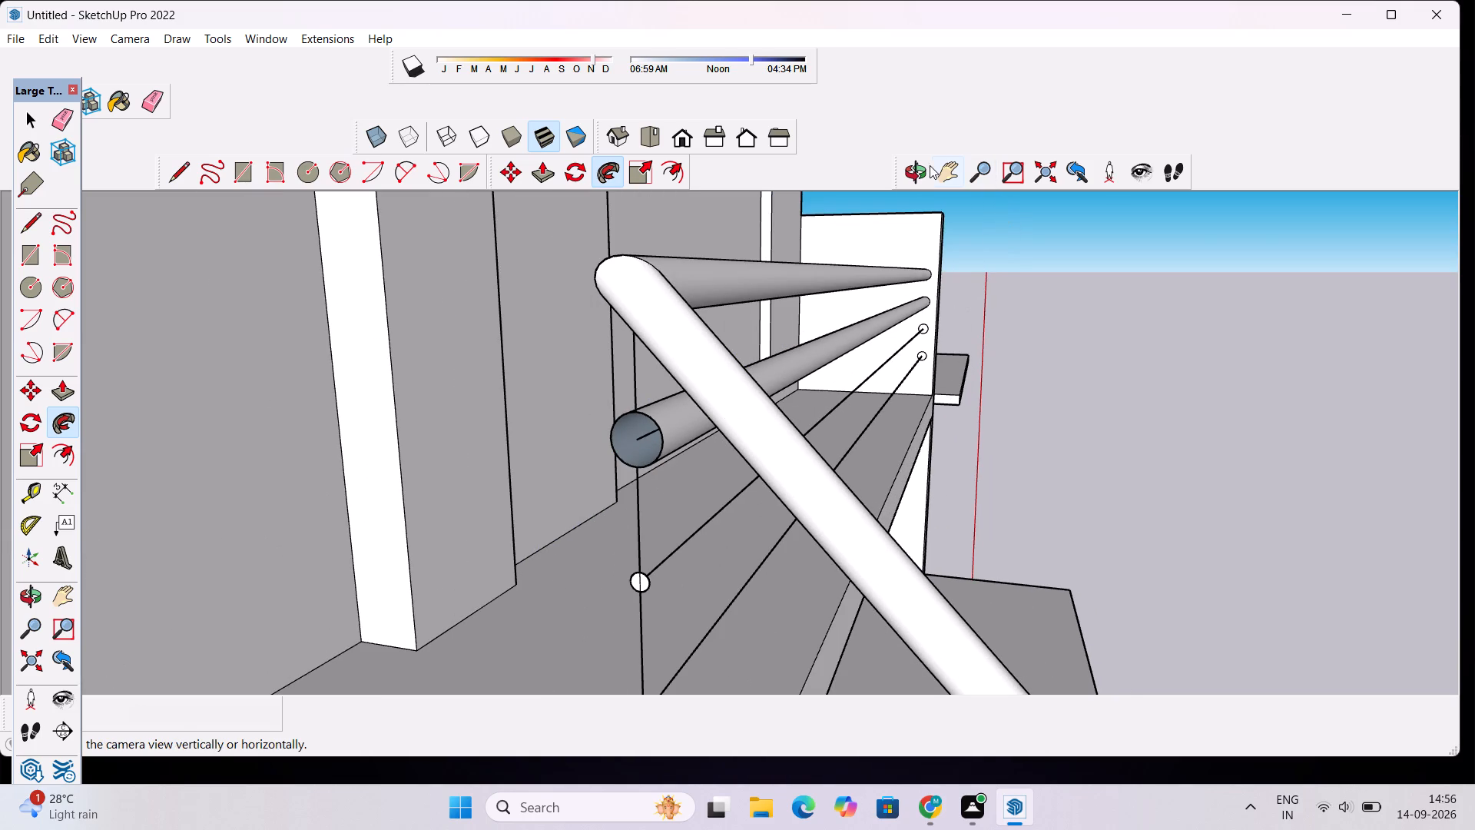
{"action": "left_click", "coordinate": [927, 165]}
{"action": "left_click_drag", "start_coordinate": [700, 318], "coordinate": [890, 312]}
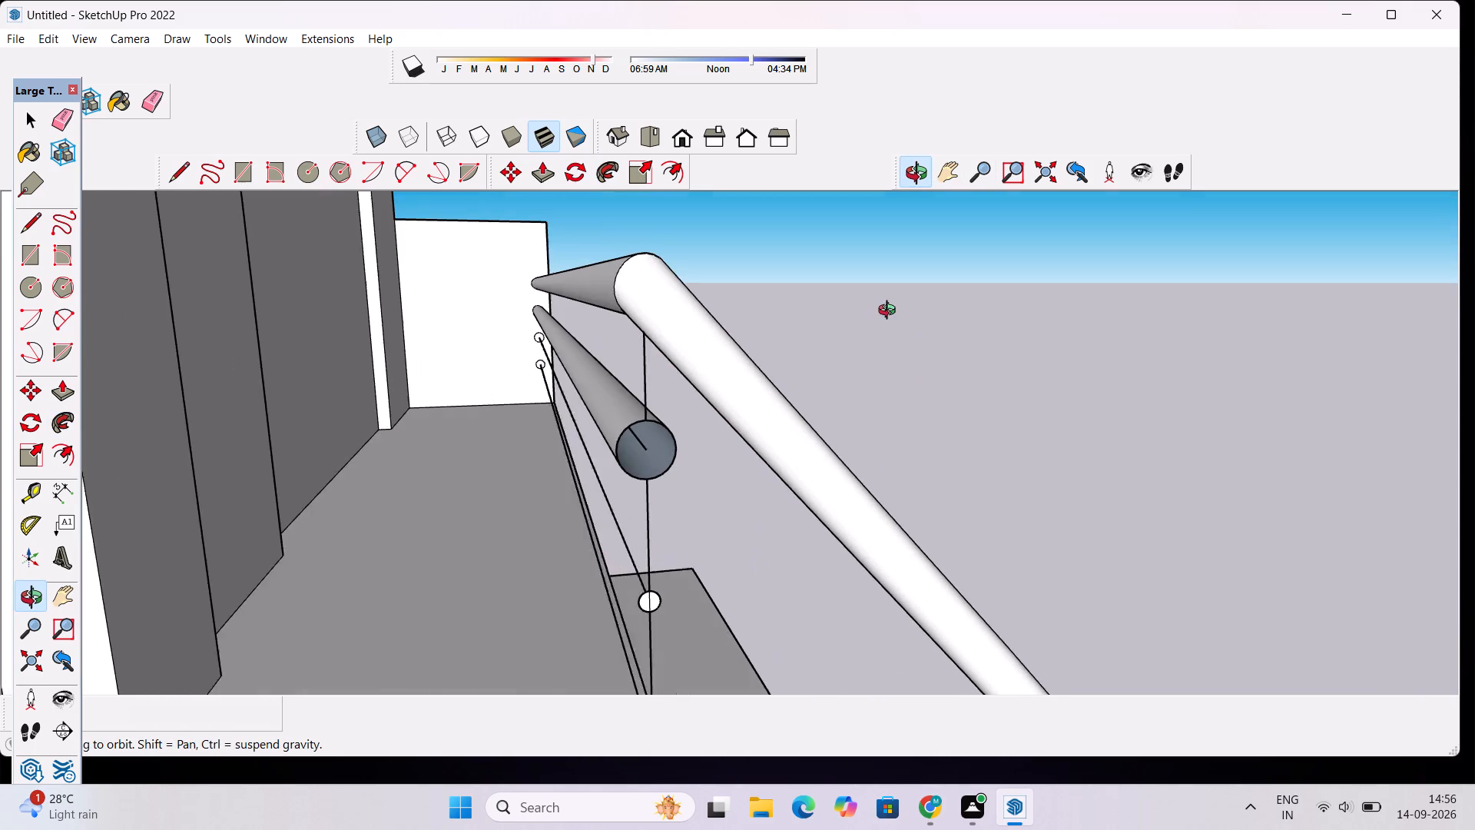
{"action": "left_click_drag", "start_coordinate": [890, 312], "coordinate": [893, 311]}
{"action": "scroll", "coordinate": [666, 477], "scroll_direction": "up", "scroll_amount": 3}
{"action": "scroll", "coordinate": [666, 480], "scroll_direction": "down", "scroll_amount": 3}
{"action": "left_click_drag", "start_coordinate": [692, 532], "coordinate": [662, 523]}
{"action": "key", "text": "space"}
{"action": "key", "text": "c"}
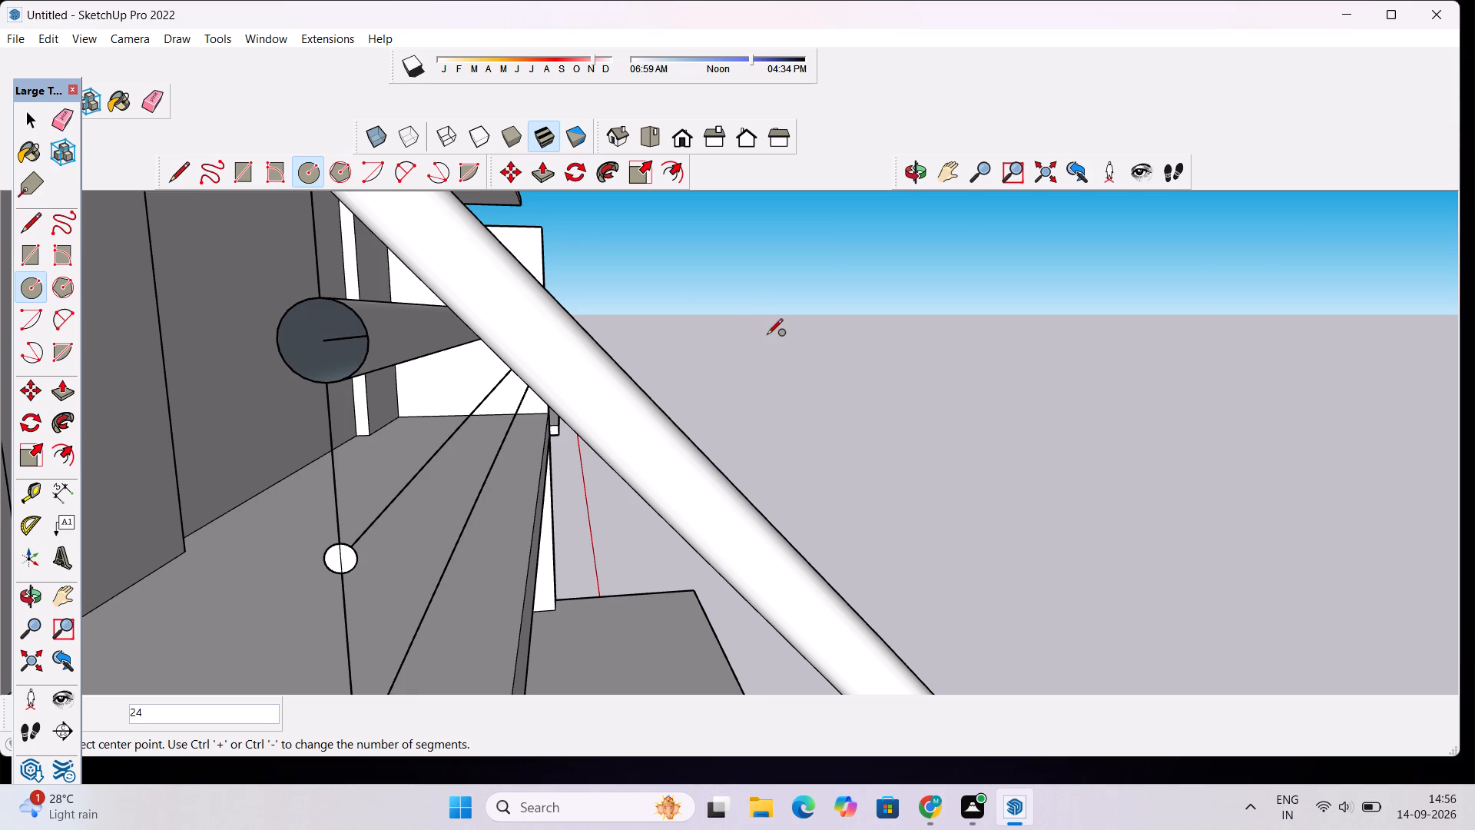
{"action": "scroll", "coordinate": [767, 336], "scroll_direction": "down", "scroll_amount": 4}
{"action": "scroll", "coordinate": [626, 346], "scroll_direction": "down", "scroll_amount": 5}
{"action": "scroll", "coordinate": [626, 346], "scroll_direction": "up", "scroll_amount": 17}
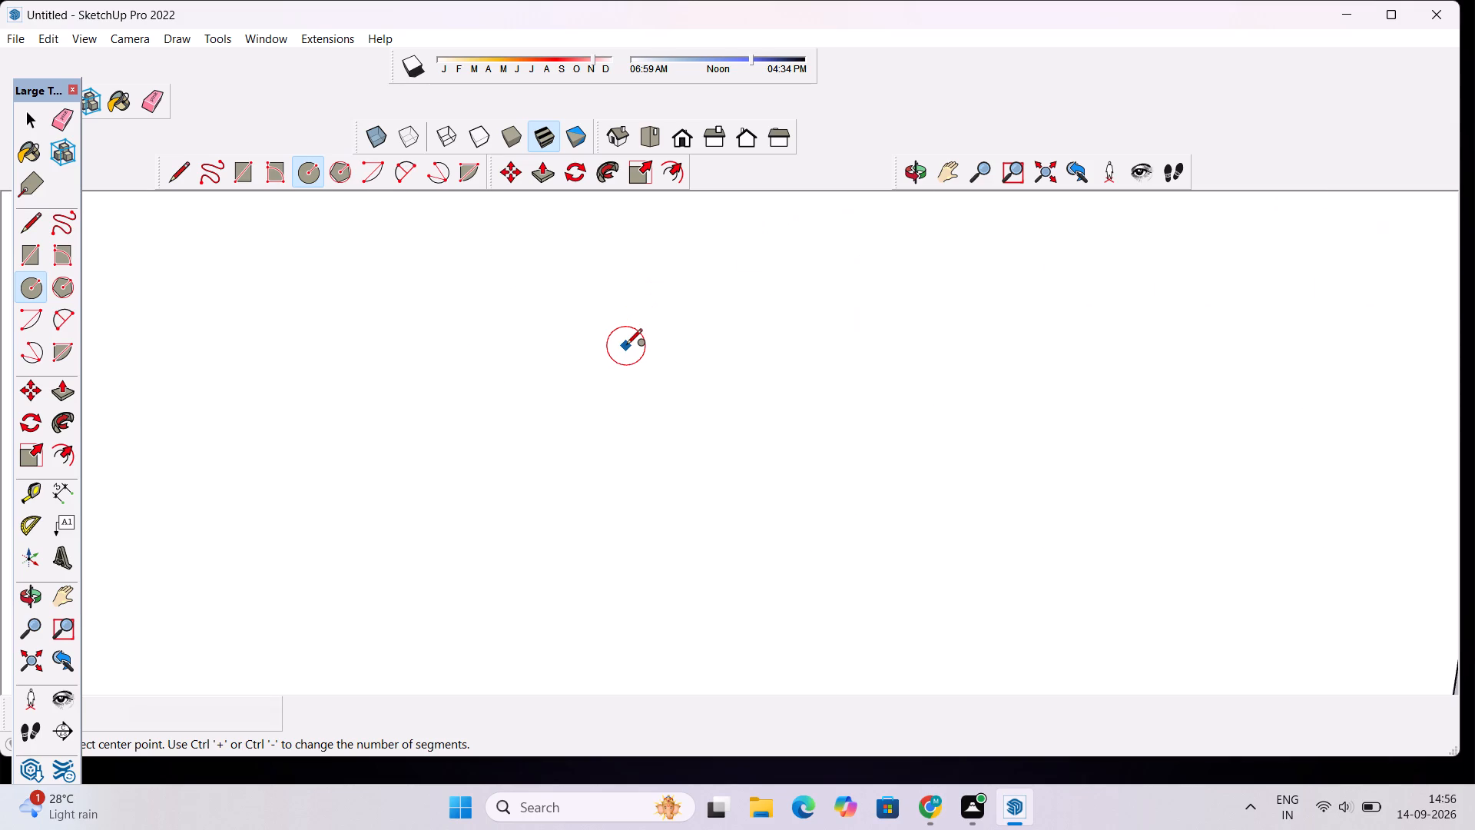
Sweep the long railing's third wall circle with Follow Me along the third rail line.
{"action": "left_click", "coordinate": [687, 140]}
{"action": "scroll", "coordinate": [648, 250], "scroll_direction": "down", "scroll_amount": 5}
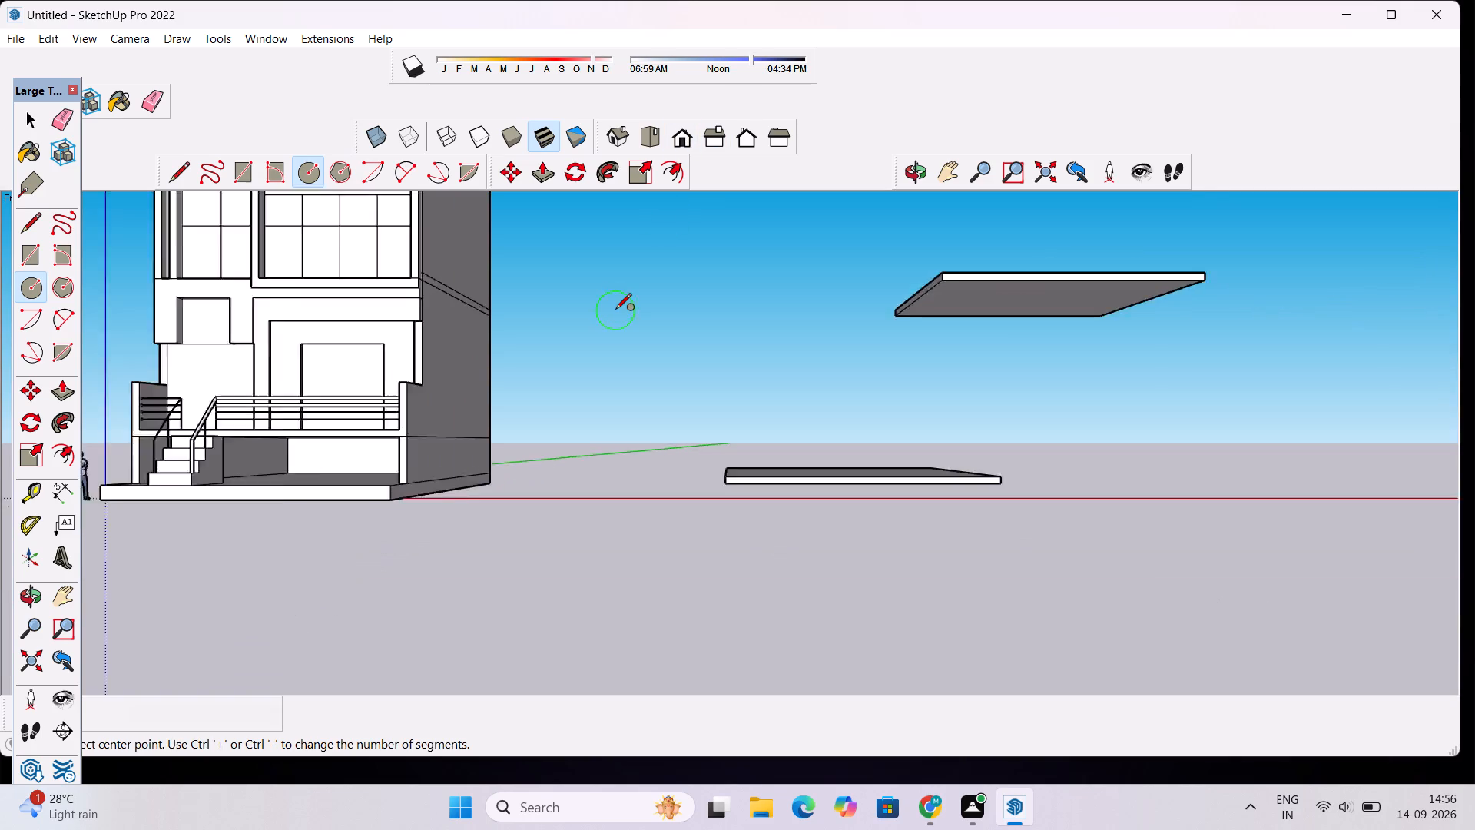
{"action": "scroll", "coordinate": [615, 310], "scroll_direction": "down", "scroll_amount": 6}
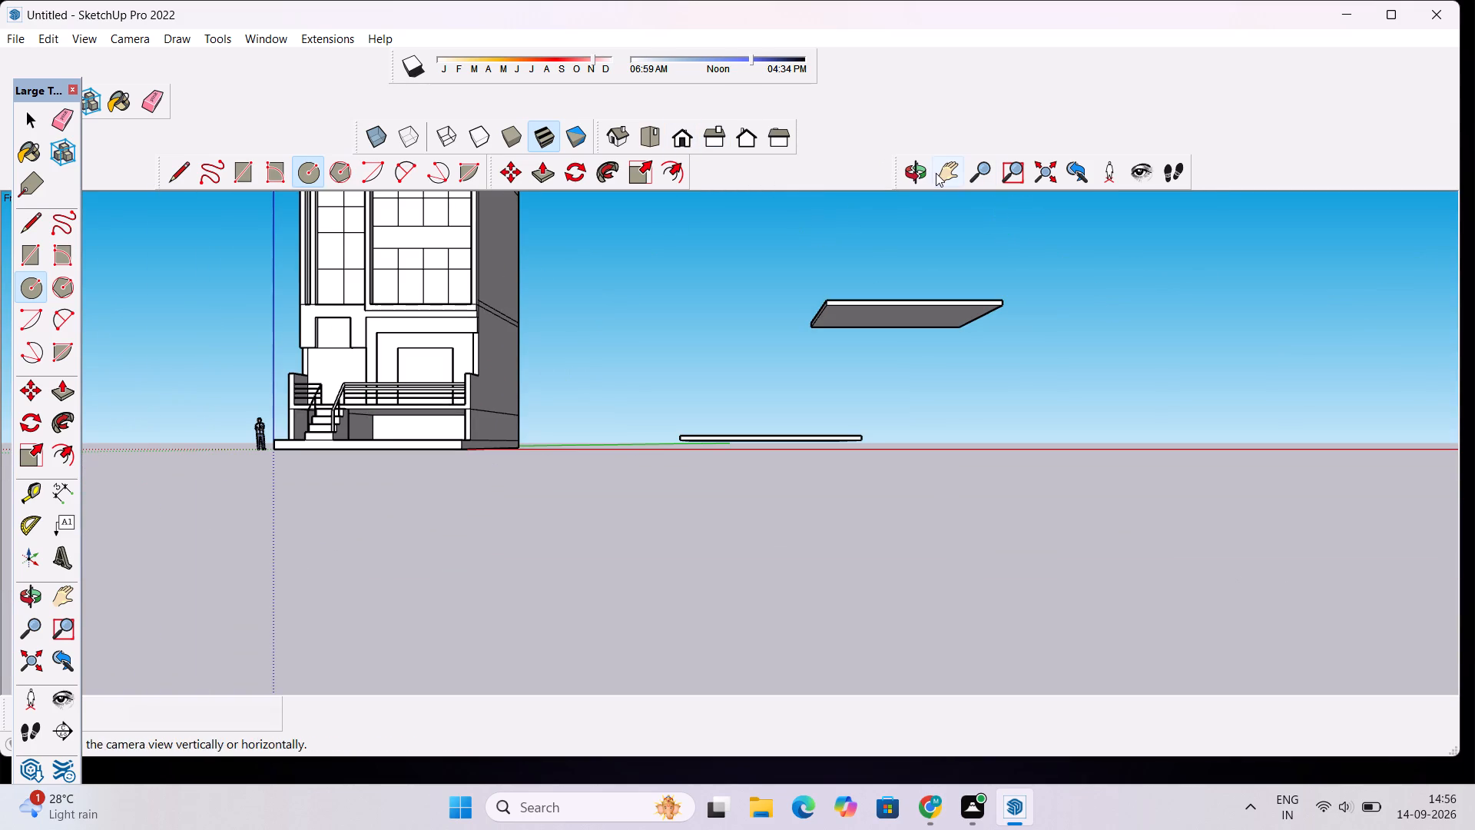
{"action": "left_click", "coordinate": [896, 177]}
{"action": "left_click", "coordinate": [904, 178]}
{"action": "left_click_drag", "start_coordinate": [565, 326], "coordinate": [667, 407]}
{"action": "scroll", "coordinate": [538, 393], "scroll_direction": "down", "scroll_amount": 7}
{"action": "scroll", "coordinate": [420, 393], "scroll_direction": "up", "scroll_amount": 10, "text": "shift"}
{"action": "left_click_drag", "start_coordinate": [355, 458], "coordinate": [482, 493], "text": "shift"}
{"action": "scroll", "coordinate": [680, 482], "scroll_direction": "up", "scroll_amount": 6}
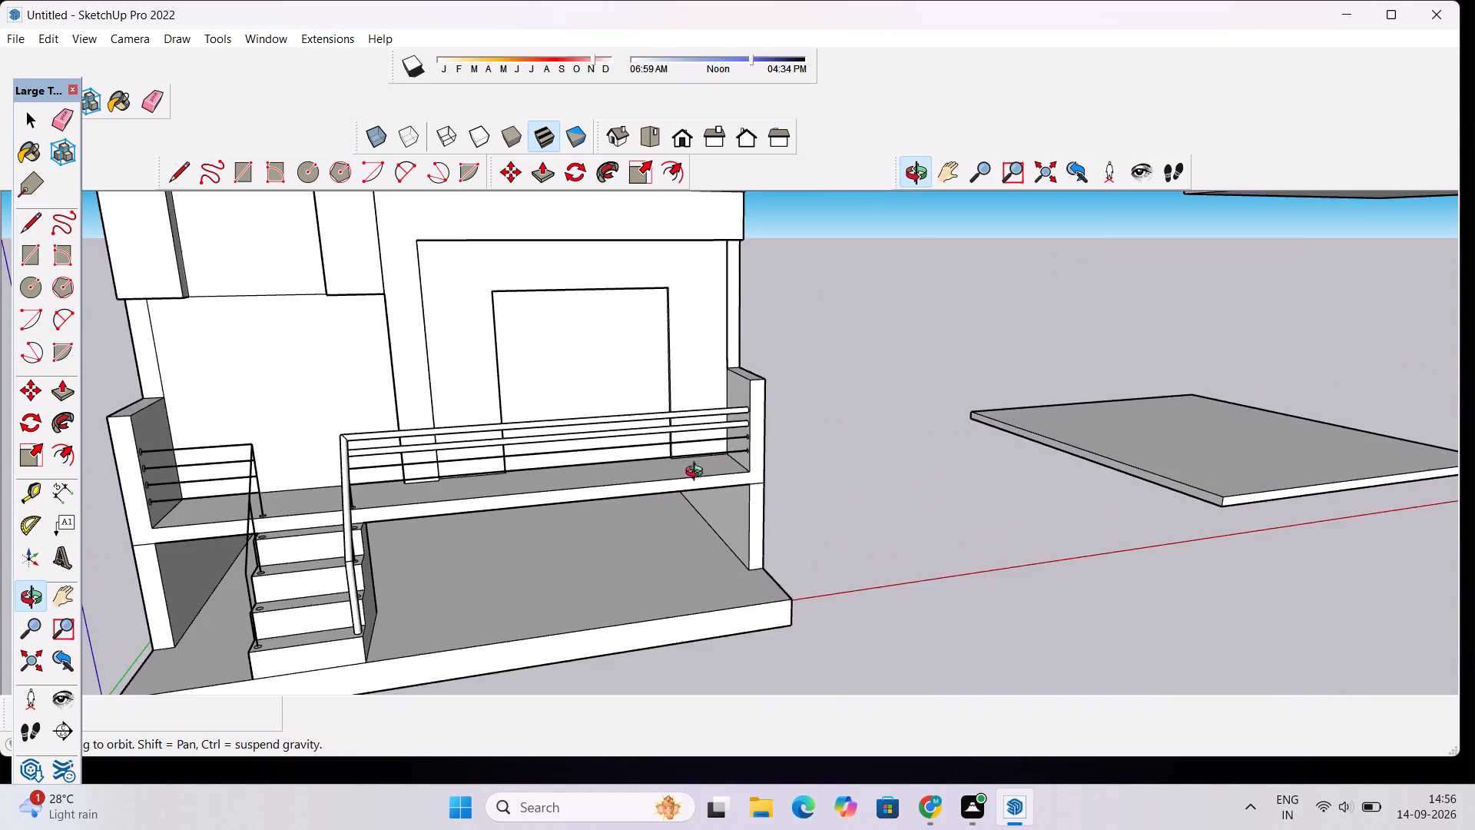
{"action": "scroll", "coordinate": [698, 473], "scroll_direction": "up", "scroll_amount": 4}
{"action": "left_click_drag", "start_coordinate": [714, 463], "coordinate": [758, 479]}
{"action": "scroll", "coordinate": [761, 433], "scroll_direction": "up", "scroll_amount": 9}
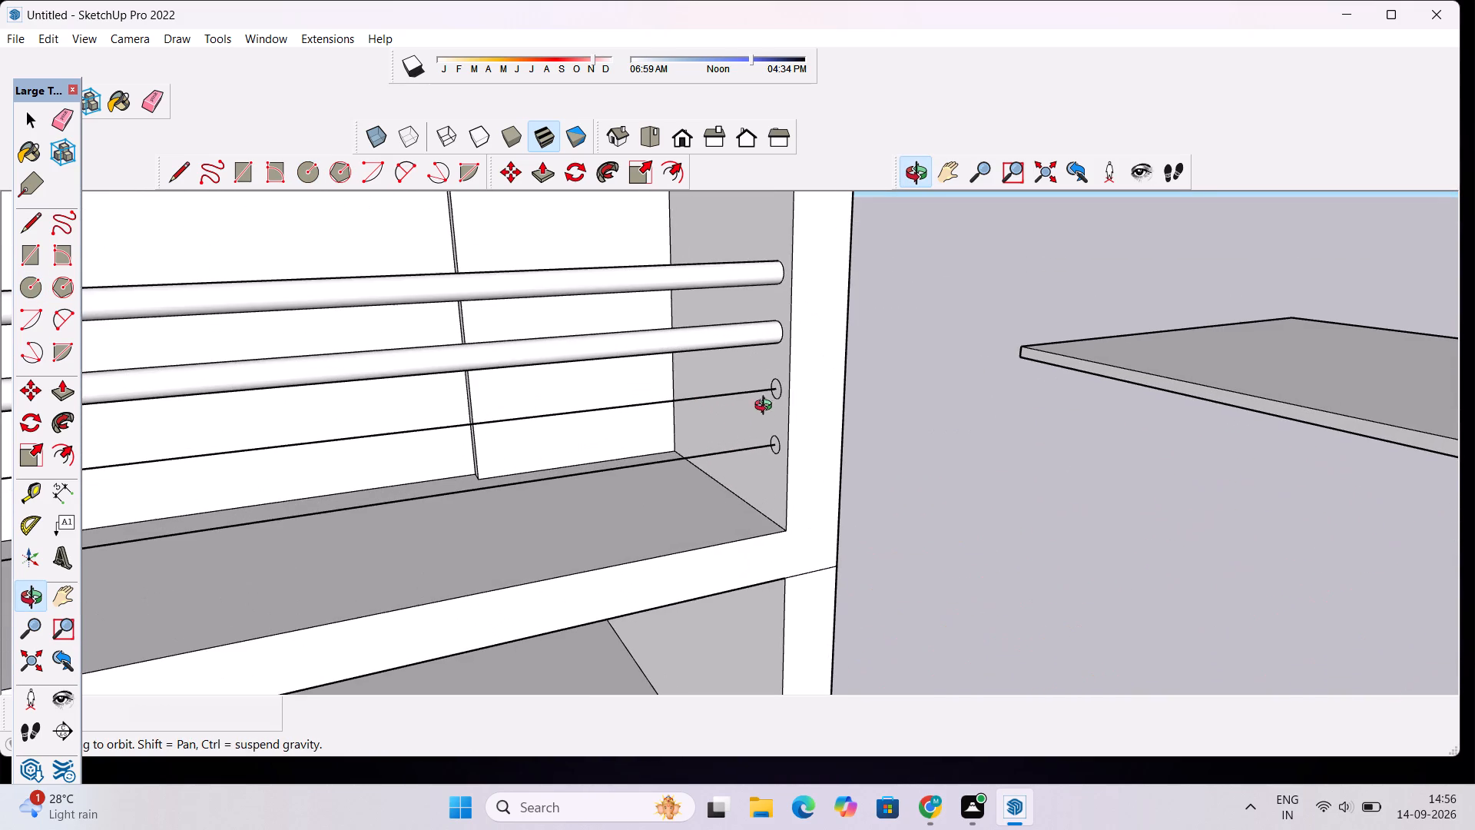
{"action": "scroll", "coordinate": [779, 400], "scroll_direction": "down", "scroll_amount": 4}
{"action": "scroll", "coordinate": [779, 400], "scroll_direction": "up", "scroll_amount": 8}
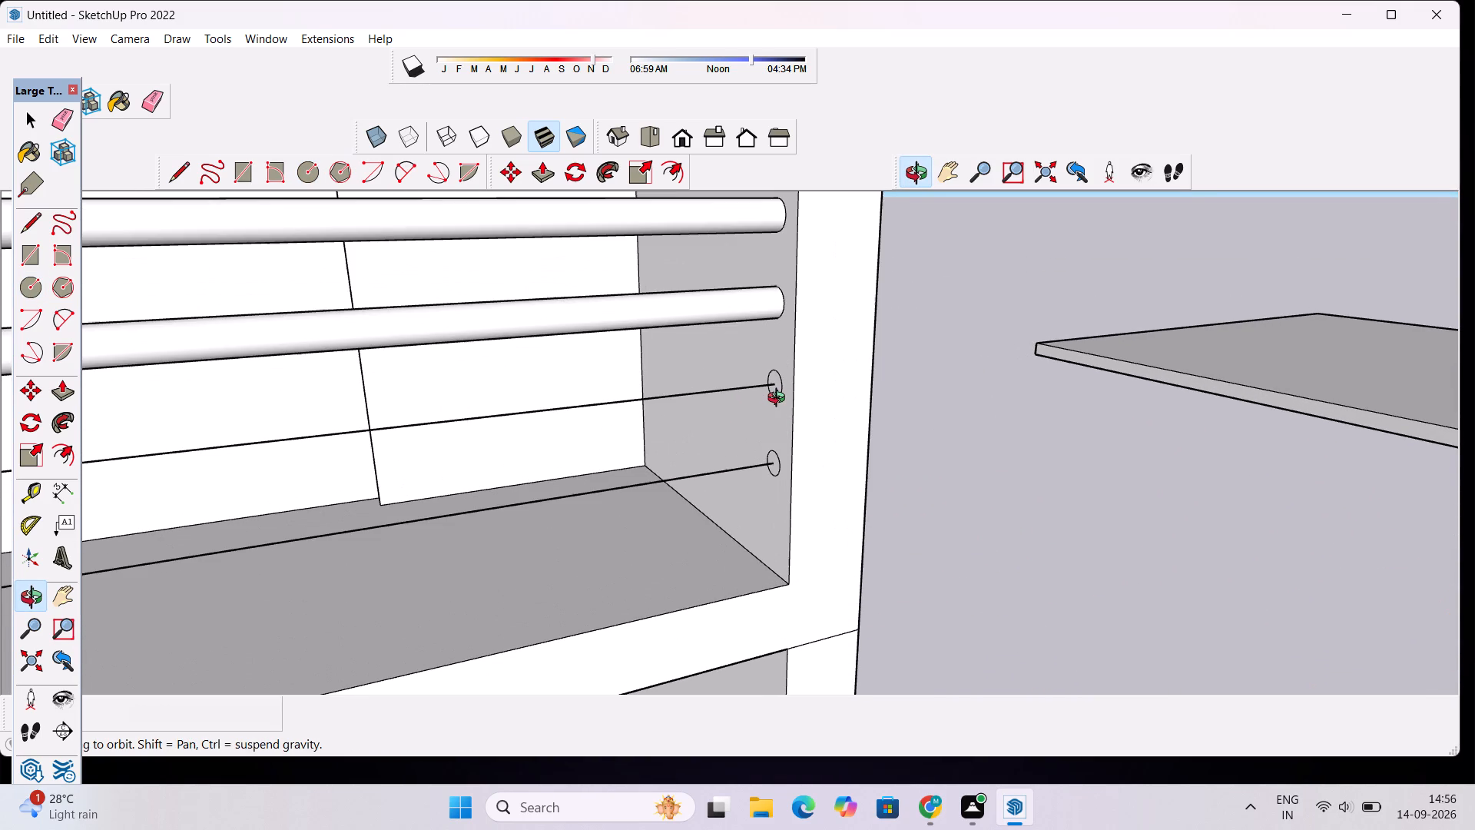
{"action": "key", "text": "space"}
{"action": "scroll", "coordinate": [775, 372], "scroll_direction": "up", "scroll_amount": 2}
{"action": "double_click", "coordinate": [774, 371]}
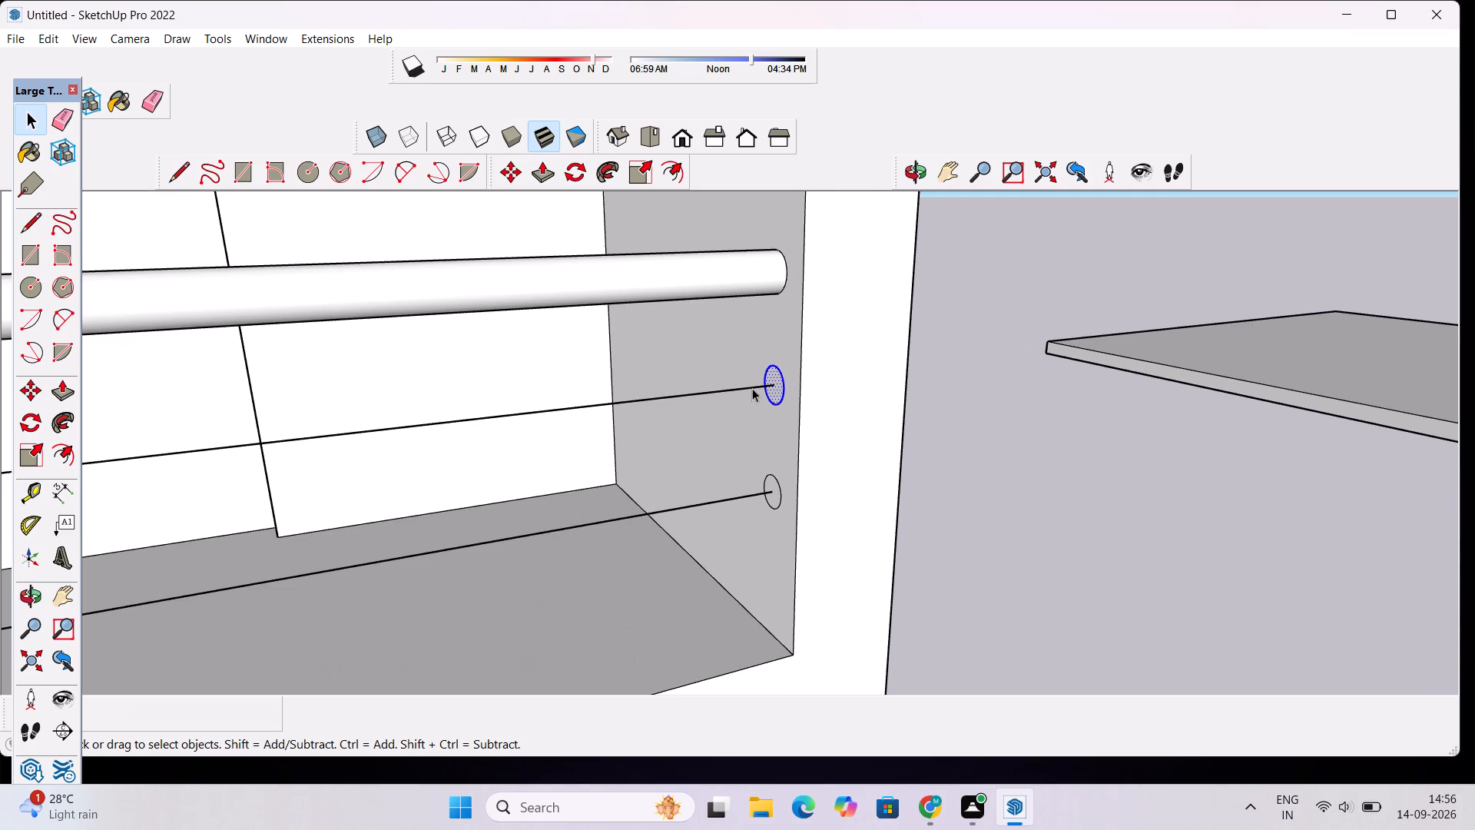
{"action": "left_click", "coordinate": [750, 388], "text": "shift"}
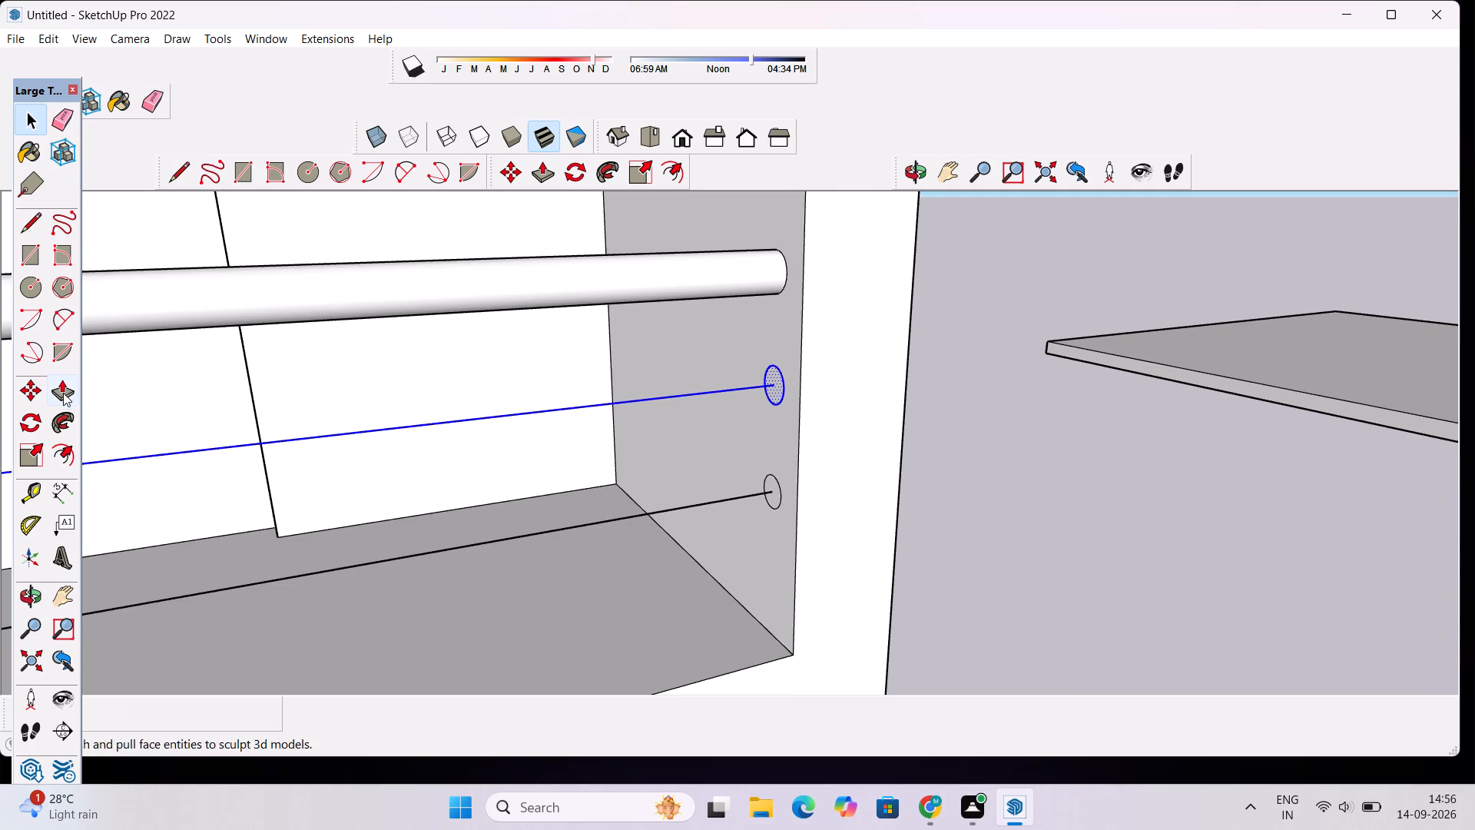
{"action": "left_click", "coordinate": [61, 419]}
{"action": "left_click", "coordinate": [775, 379]}
{"action": "scroll", "coordinate": [775, 379], "scroll_direction": "down", "scroll_amount": 2}
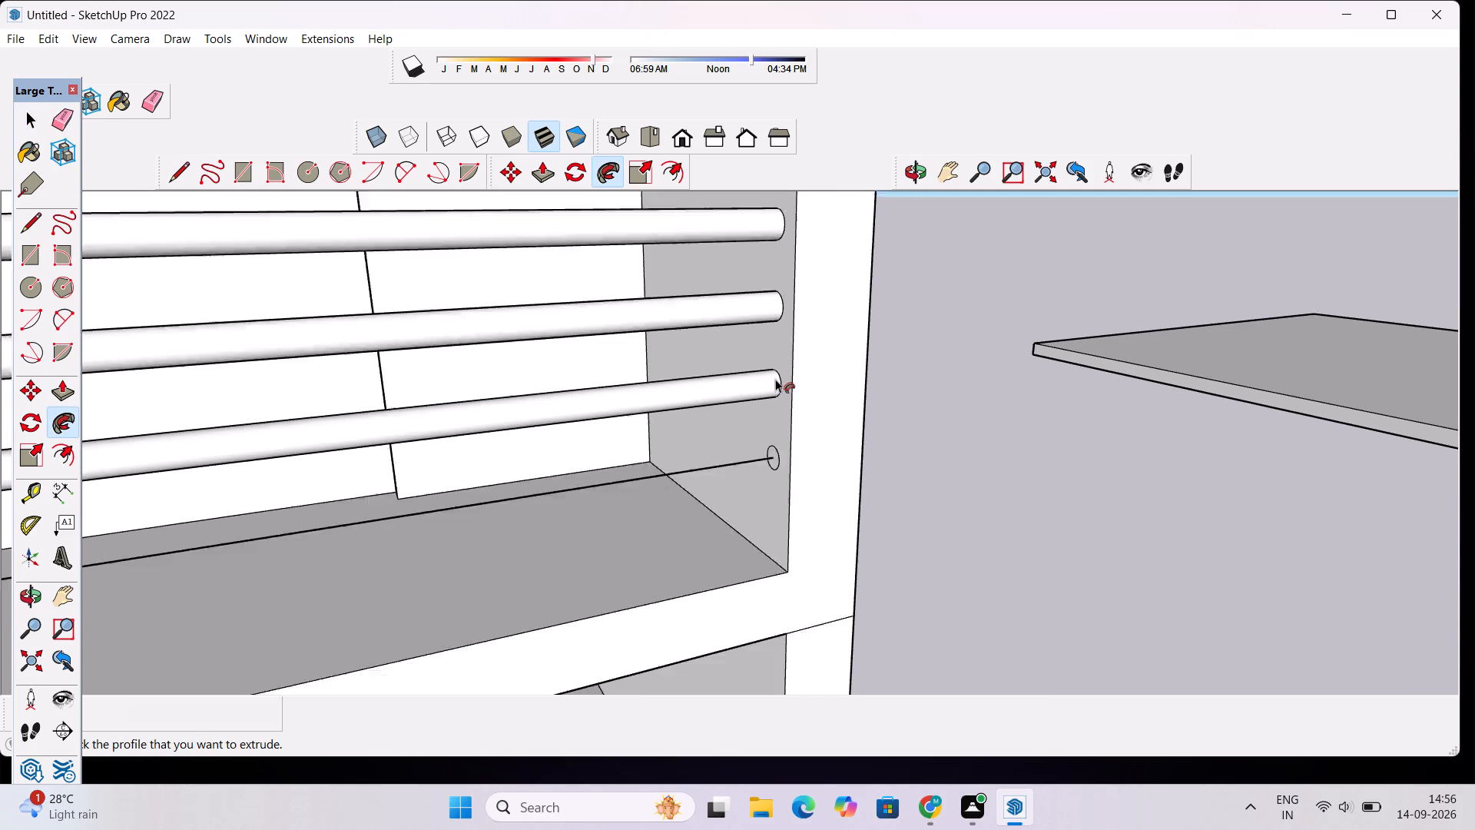
Sweep the long railing's lowest wall circle with Follow Me along the fourth rail line.
{"action": "scroll", "coordinate": [775, 379], "scroll_direction": "down", "scroll_amount": 11}
{"action": "scroll", "coordinate": [779, 446], "scroll_direction": "up", "scroll_amount": 6}
{"action": "key", "text": "space"}
{"action": "scroll", "coordinate": [762, 405], "scroll_direction": "up", "scroll_amount": 2}
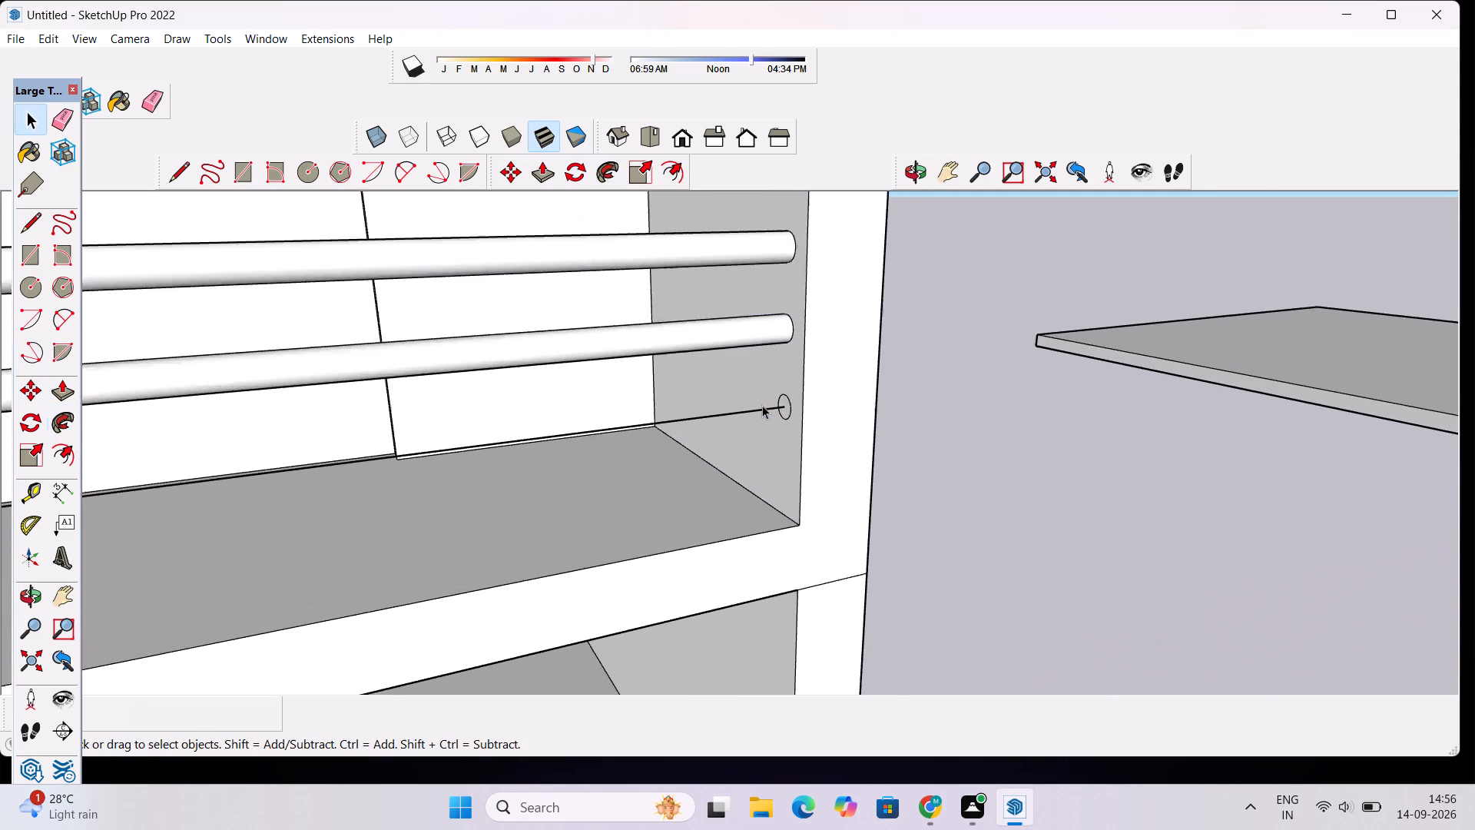
{"action": "scroll", "coordinate": [762, 405], "scroll_direction": "up", "scroll_amount": 3}
{"action": "double_click", "coordinate": [798, 408]}
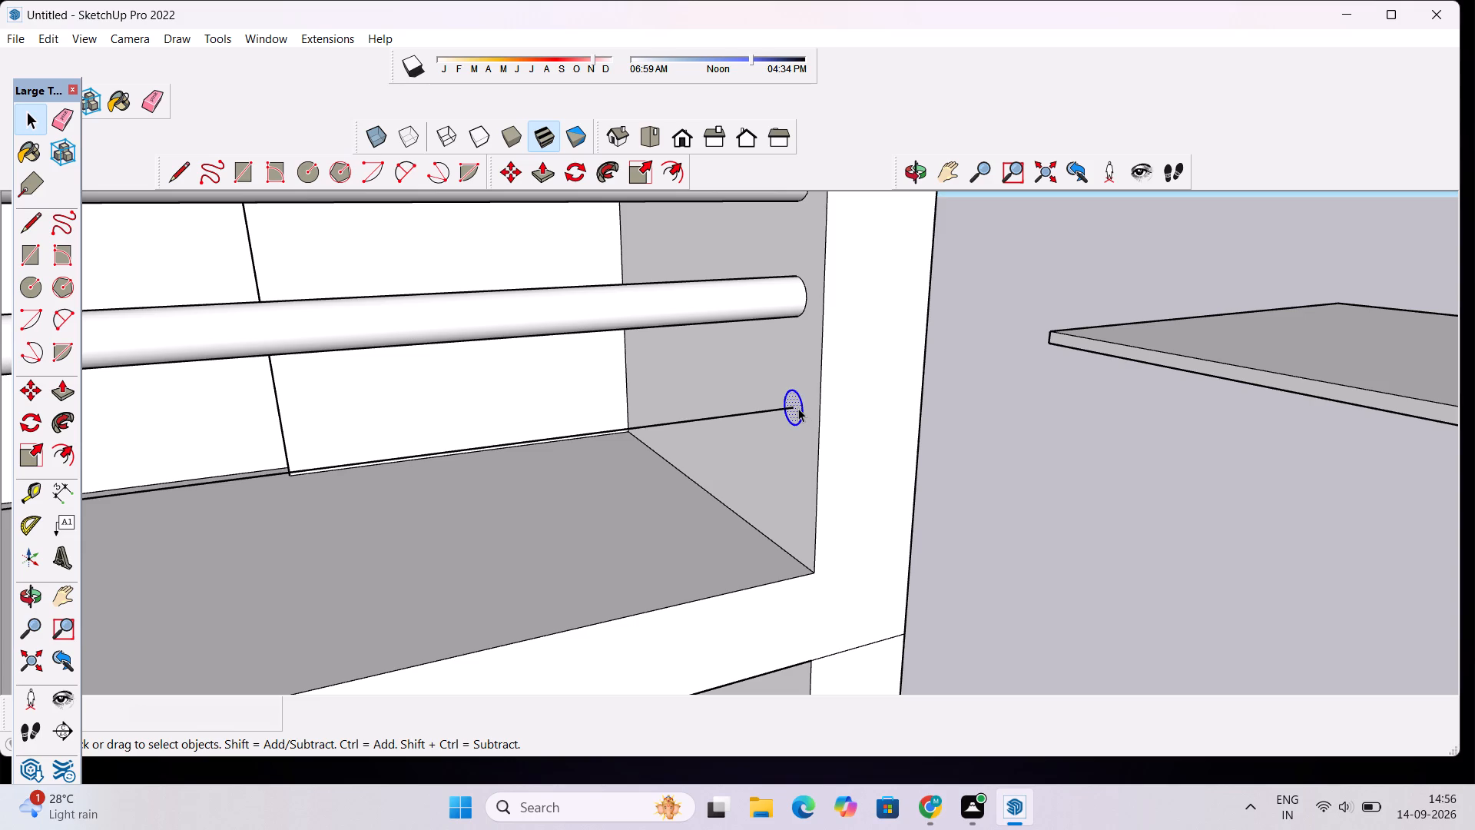
{"action": "left_click", "coordinate": [728, 415], "text": "shift"}
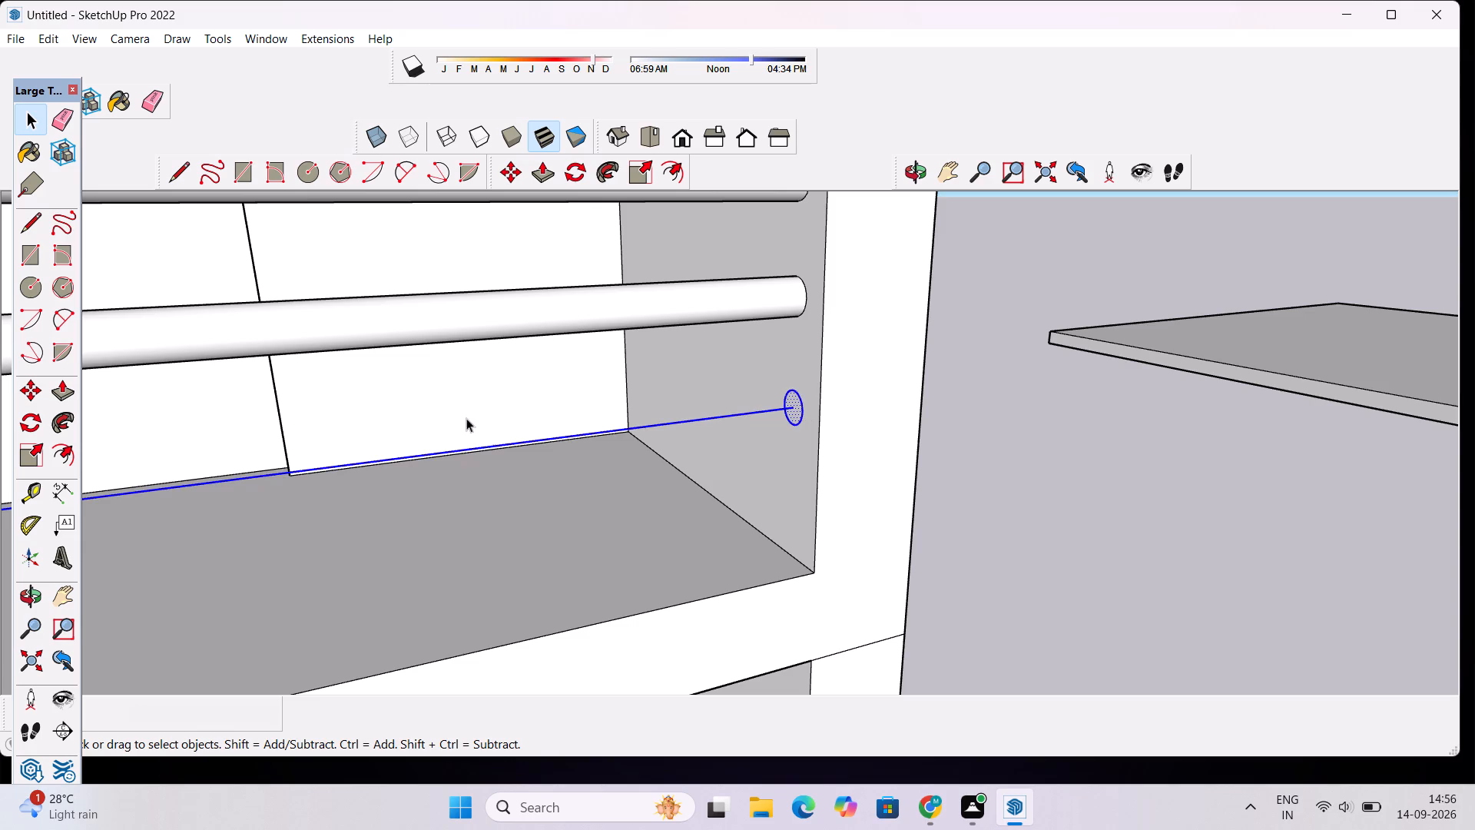
{"action": "left_click", "coordinate": [59, 417]}
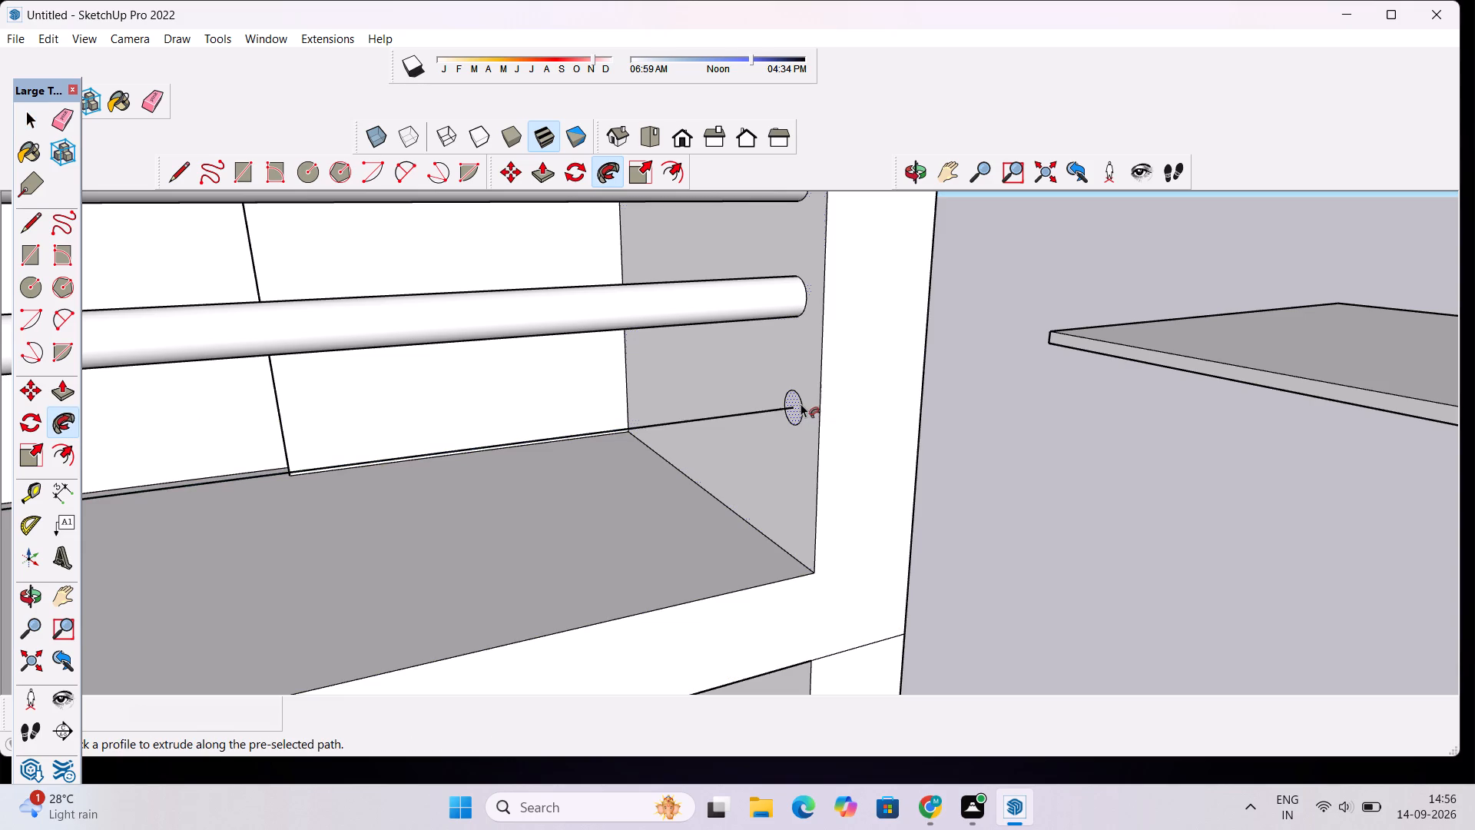
{"action": "left_click", "coordinate": [800, 403]}
{"action": "scroll", "coordinate": [800, 403], "scroll_direction": "down", "scroll_amount": 20}
{"action": "scroll", "coordinate": [800, 403], "scroll_direction": "down", "scroll_amount": 4}
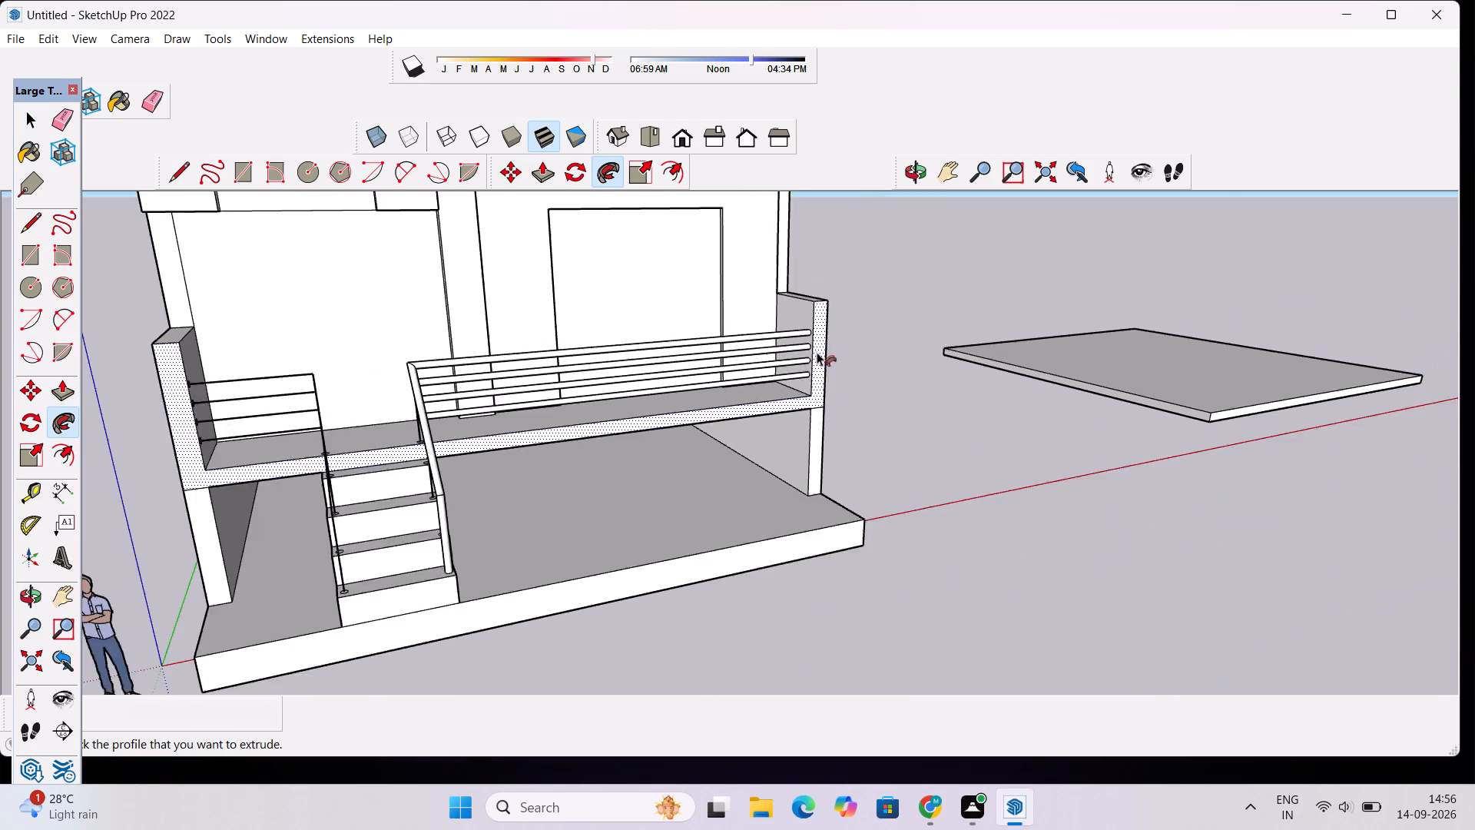
Sweep the circle on the second tread from the top with Follow Me up its vertical line, on the finished handrail's side of the staircase.
{"action": "scroll", "coordinate": [817, 352], "scroll_direction": "down", "scroll_amount": 3}
{"action": "scroll", "coordinate": [526, 482], "scroll_direction": "up", "scroll_amount": 3}
{"action": "scroll", "coordinate": [548, 419], "scroll_direction": "up", "scroll_amount": 10}
{"action": "scroll", "coordinate": [703, 386], "scroll_direction": "up", "scroll_amount": 3}
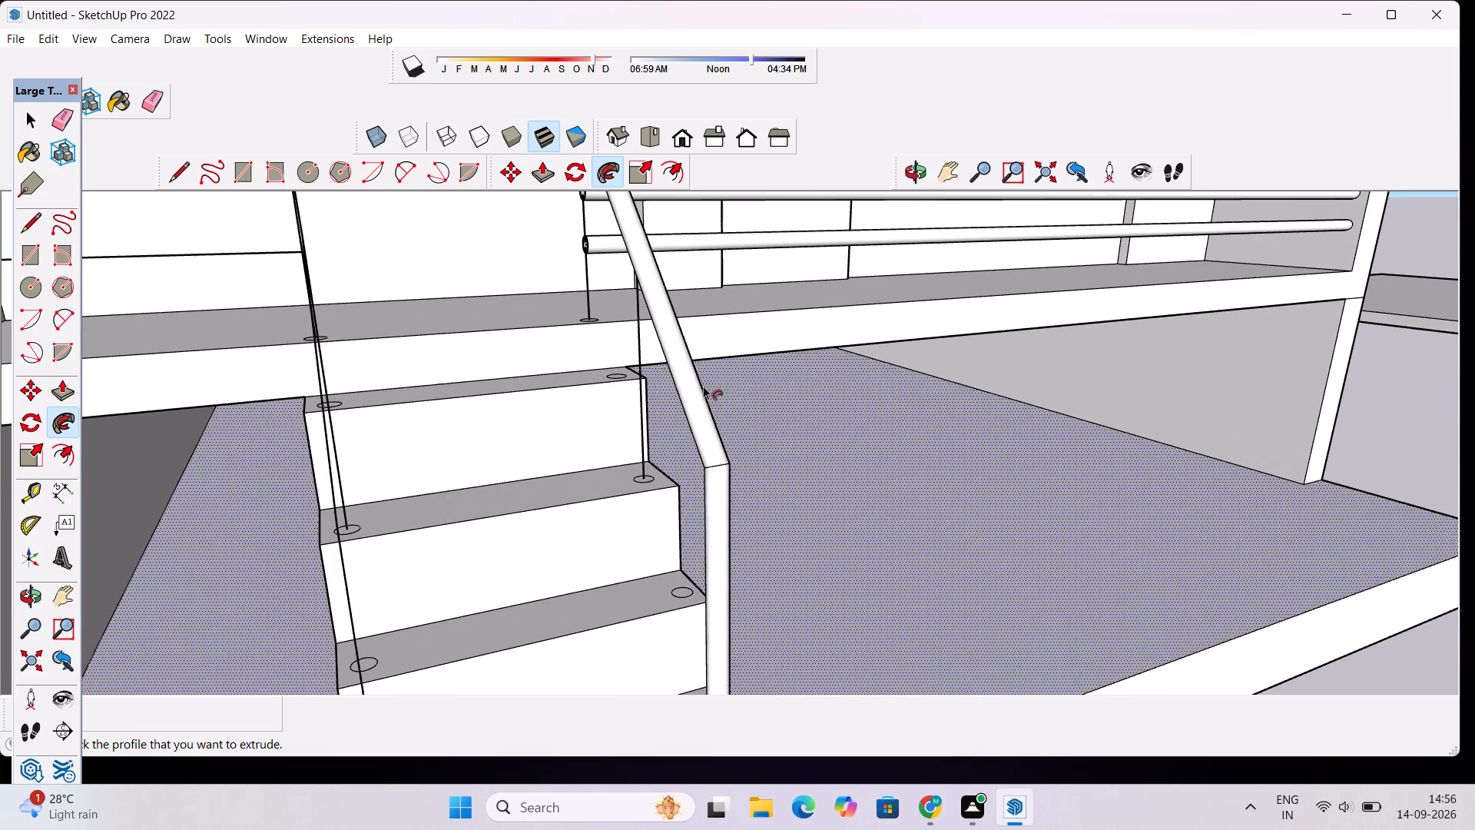
{"action": "key", "text": "space"}
{"action": "scroll", "coordinate": [675, 471], "scroll_direction": "up", "scroll_amount": 4}
{"action": "double_click", "coordinate": [584, 493]}
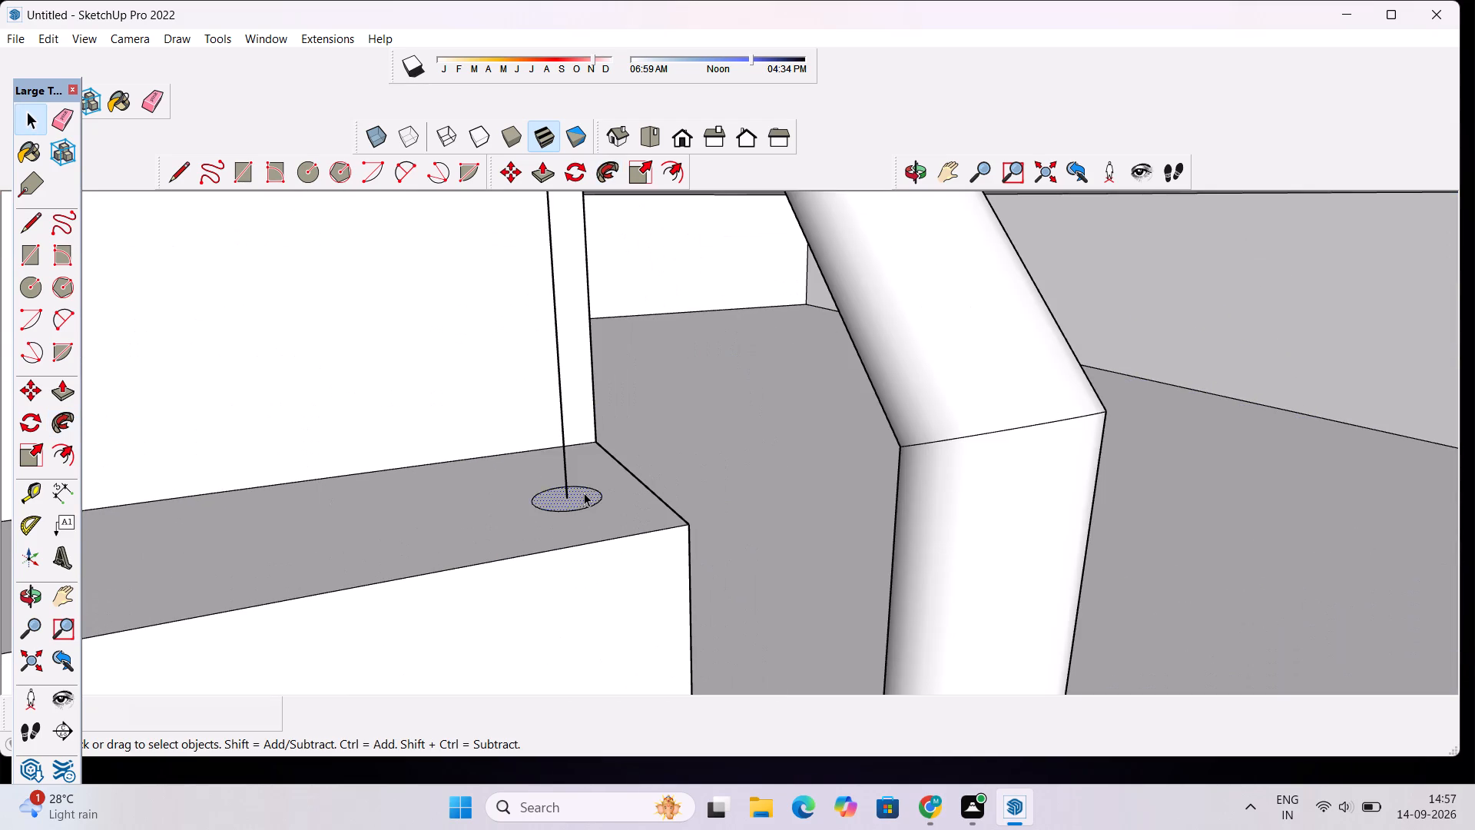
{"action": "left_click", "coordinate": [567, 452], "text": "shift"}
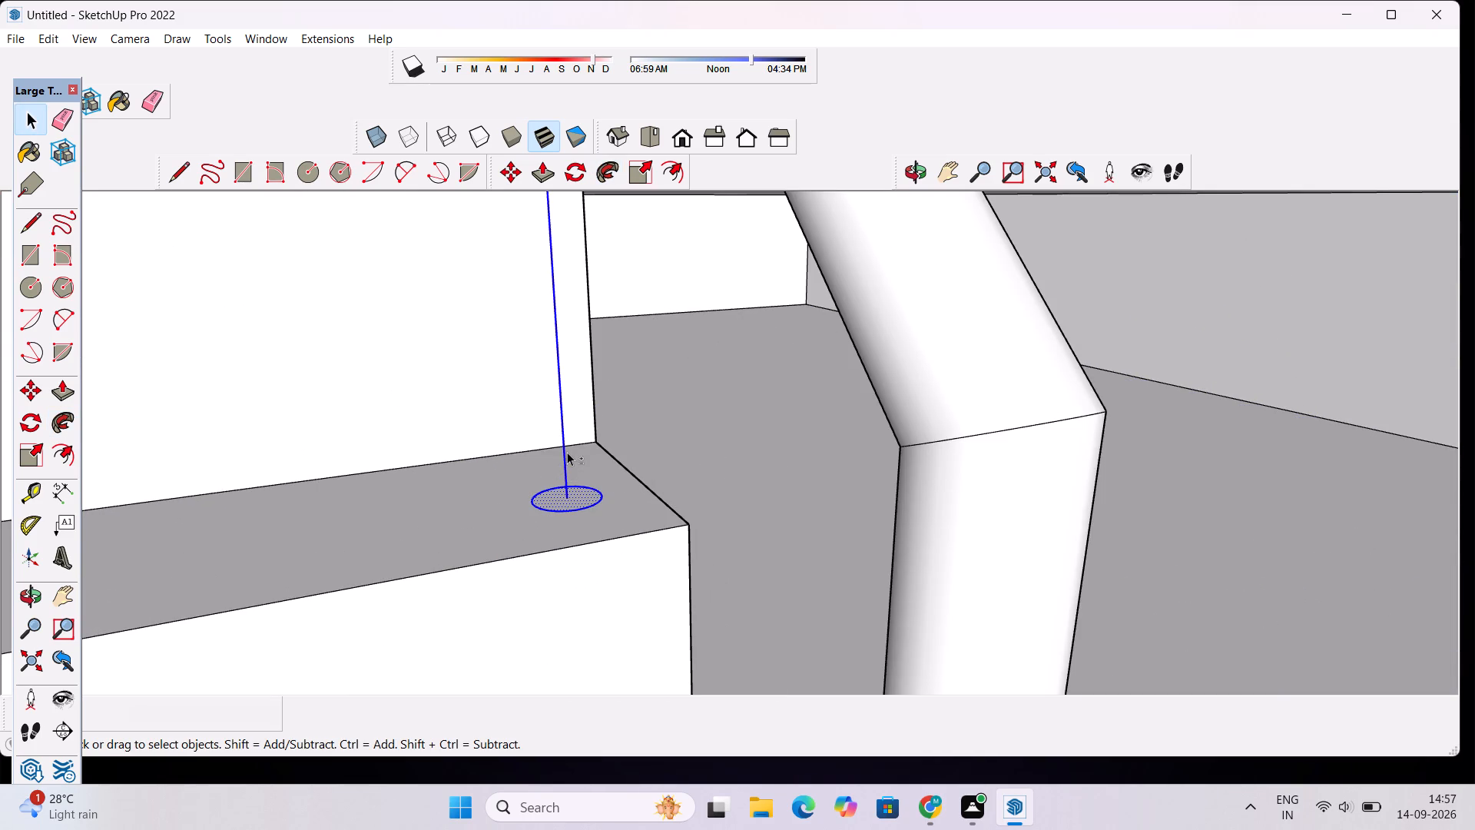
{"action": "left_click", "coordinate": [63, 426]}
{"action": "left_click", "coordinate": [553, 501]}
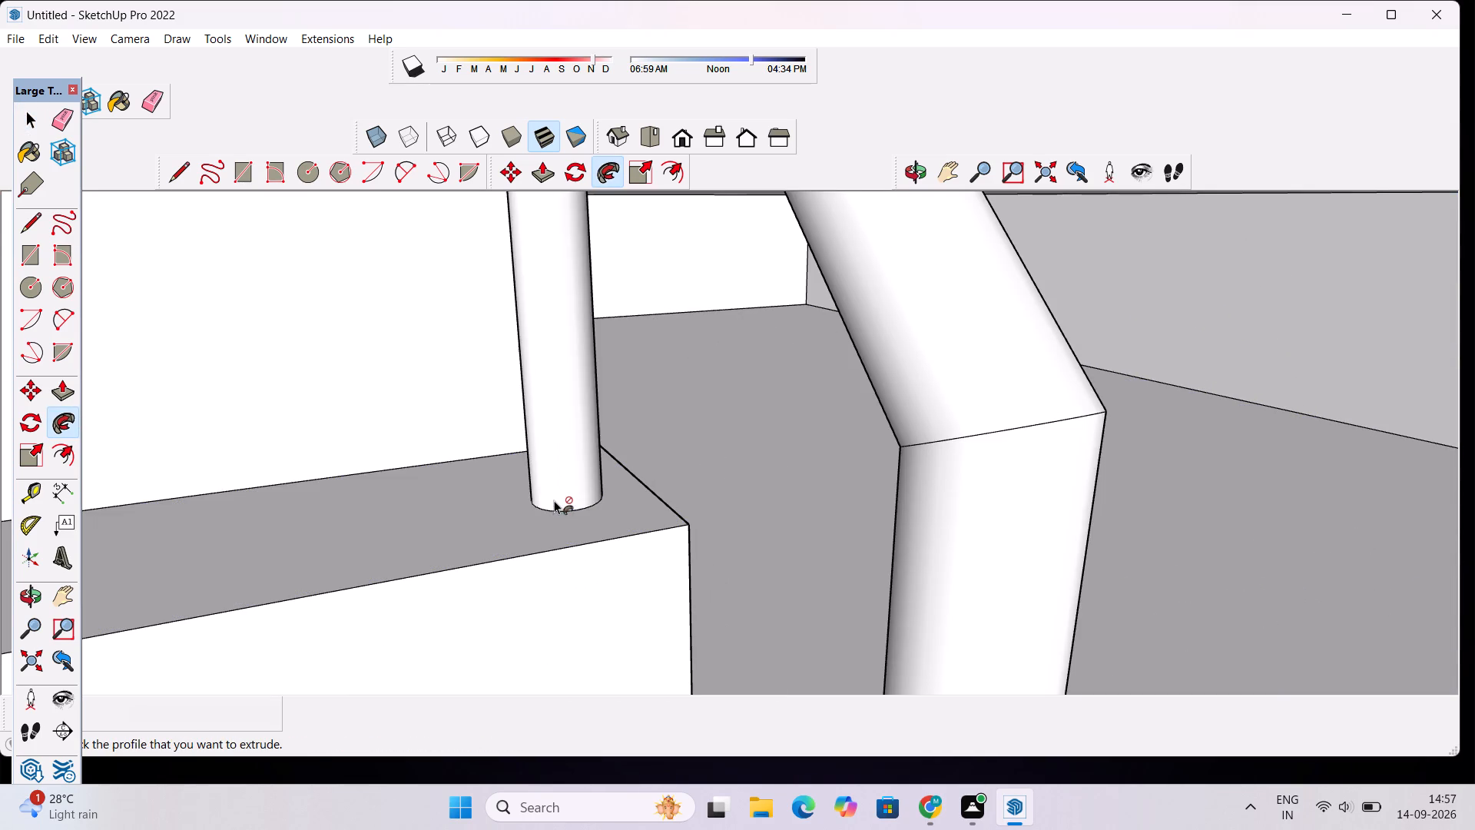
Delete the two sloping handrail line segments and the vertical post line on the second tread along the short-railing side of the staircase.
{"action": "scroll", "coordinate": [558, 502], "scroll_direction": "down", "scroll_amount": 17}
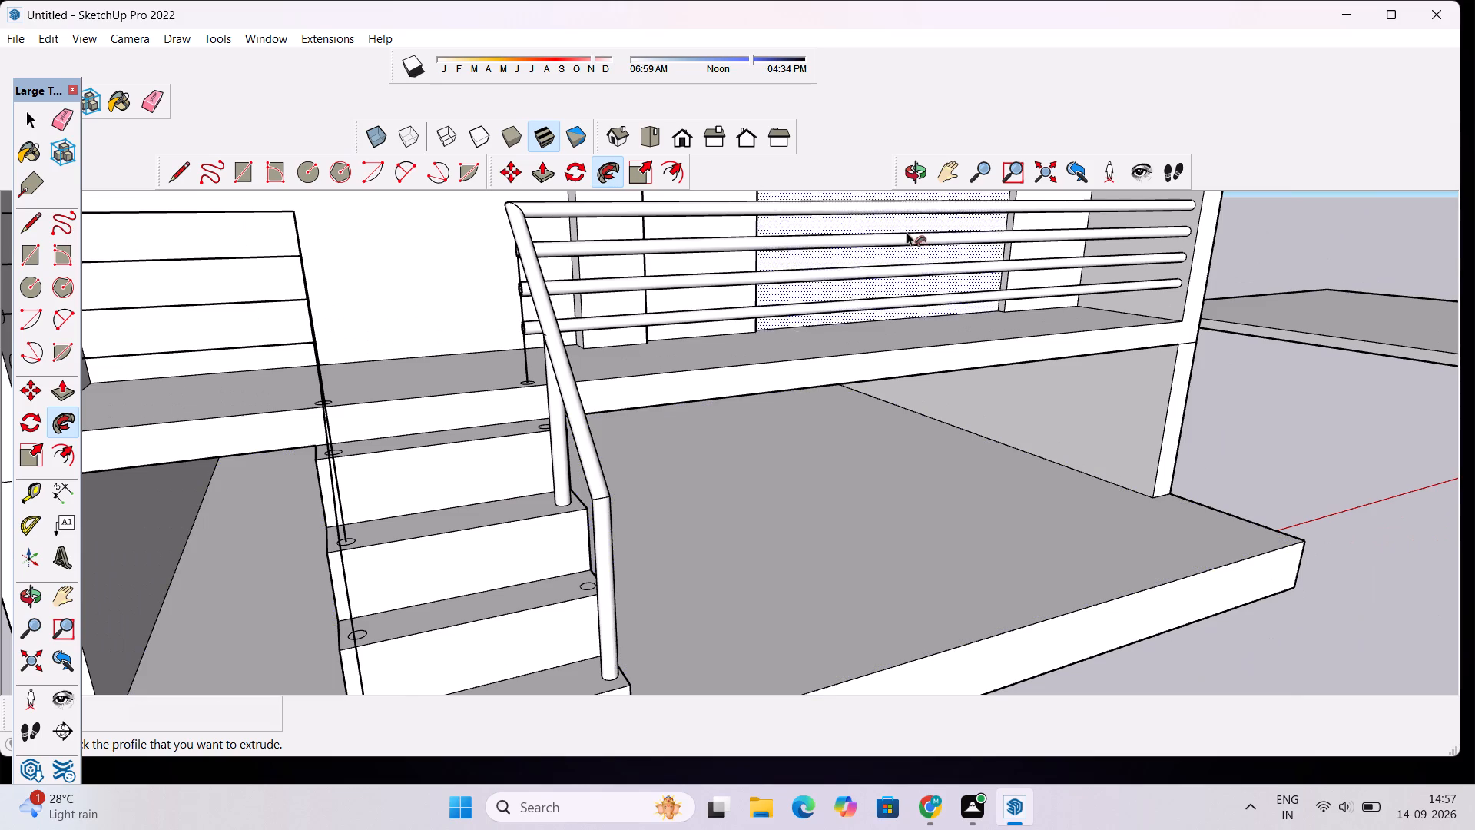
{"action": "left_click", "coordinate": [918, 171]}
{"action": "left_click_drag", "start_coordinate": [462, 344], "coordinate": [651, 311]}
{"action": "scroll", "coordinate": [653, 311], "scroll_direction": "down", "scroll_amount": 4}
{"action": "scroll", "coordinate": [612, 379], "scroll_direction": "up", "scroll_amount": 1}
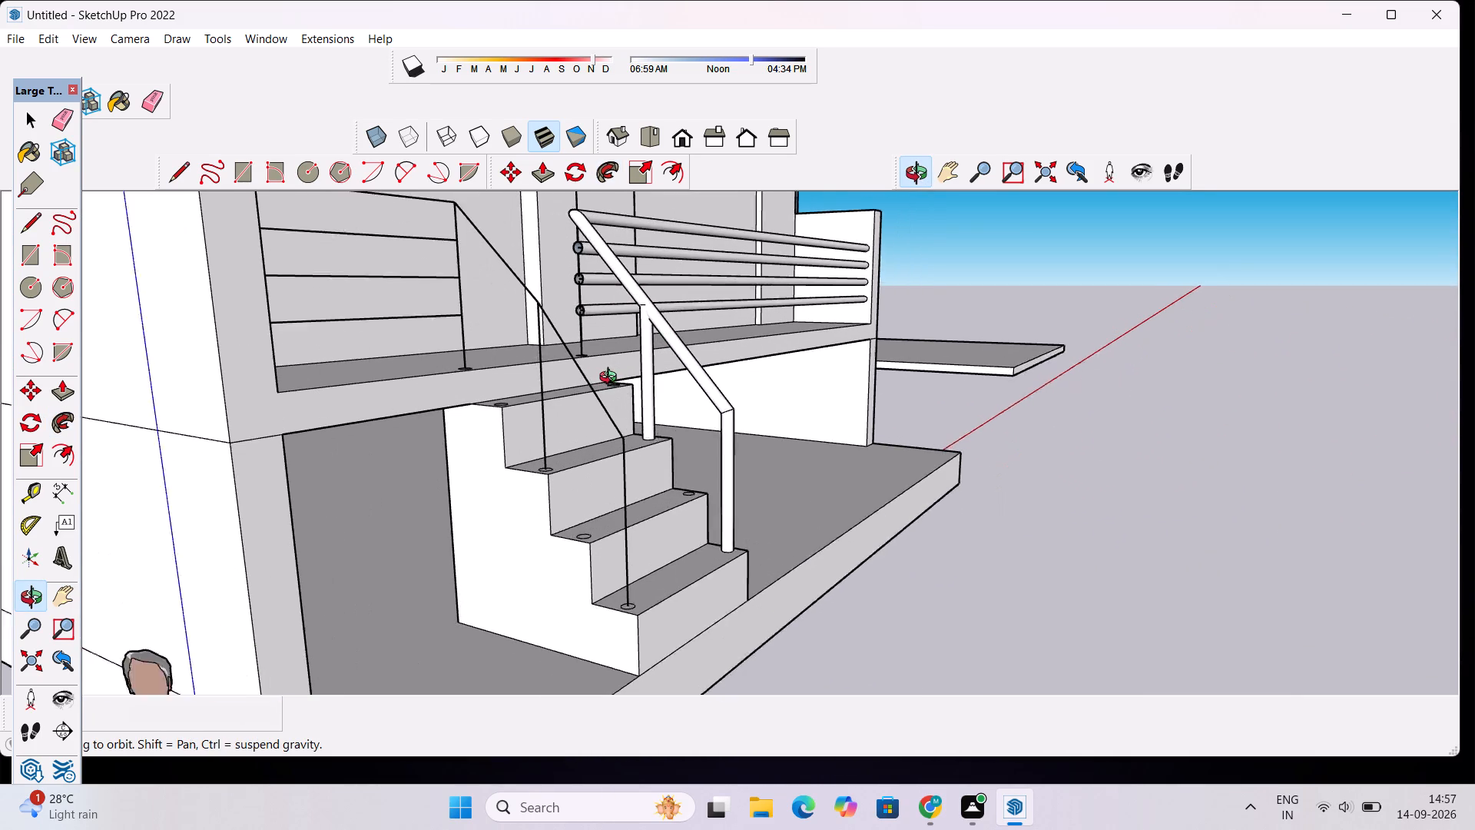
{"action": "scroll", "coordinate": [612, 379], "scroll_direction": "up", "scroll_amount": 2}
{"action": "left_click_drag", "start_coordinate": [536, 388], "coordinate": [617, 437]}
{"action": "key", "text": "space"}
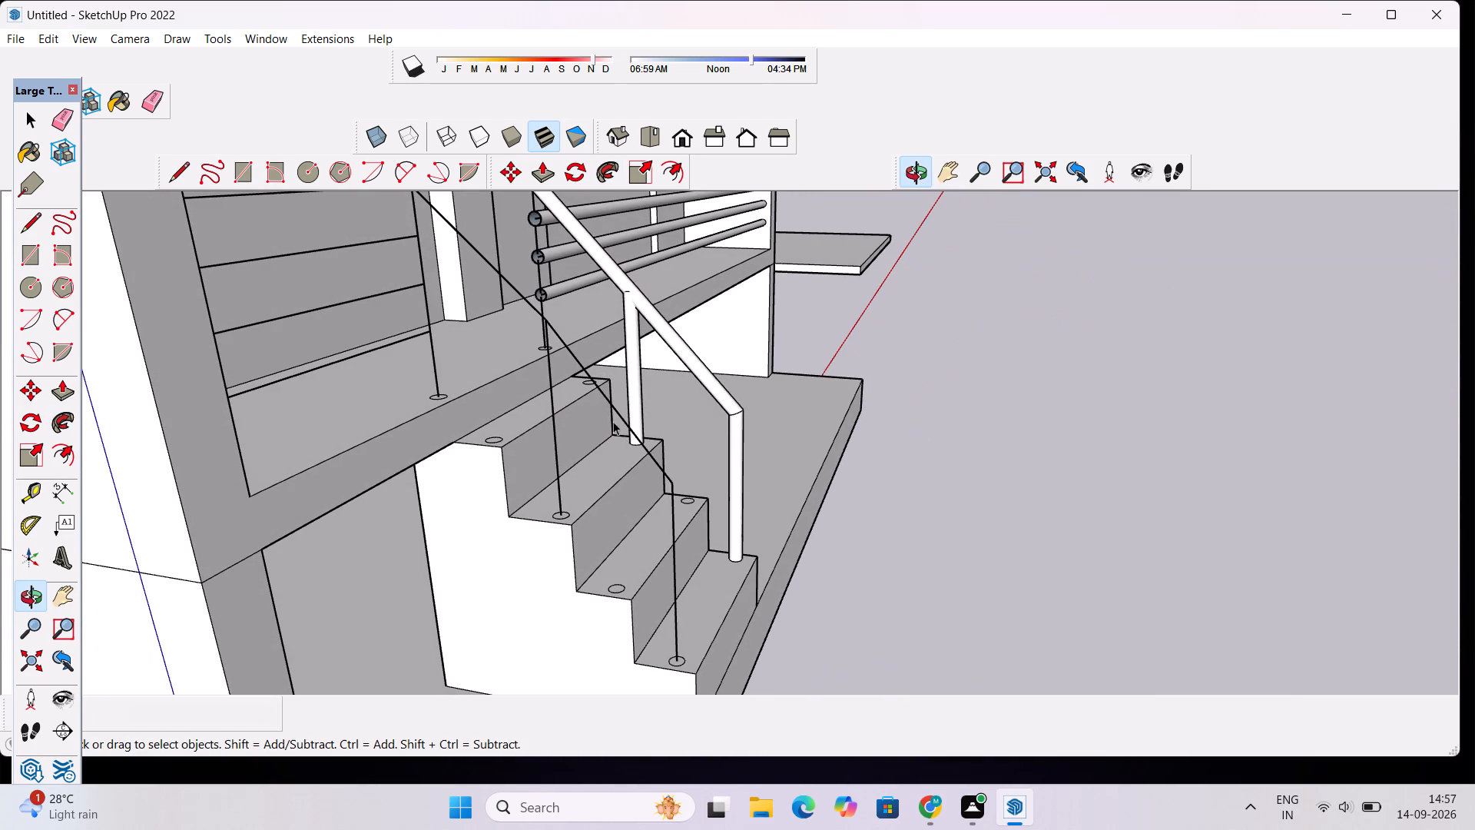
{"action": "left_click", "coordinate": [606, 400]}
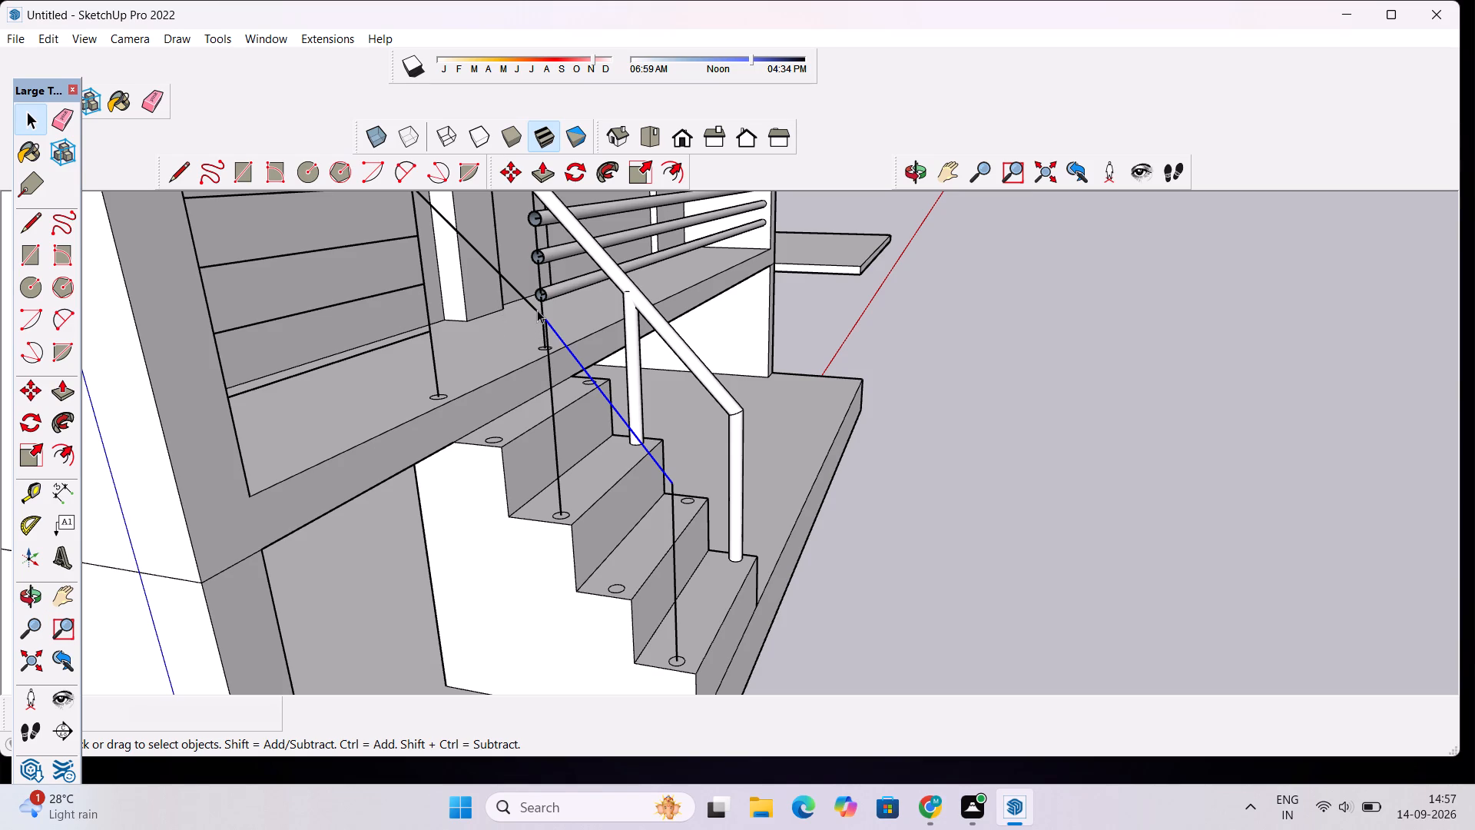
{"action": "left_click", "coordinate": [537, 310]}
{"action": "key", "text": "Delete"}
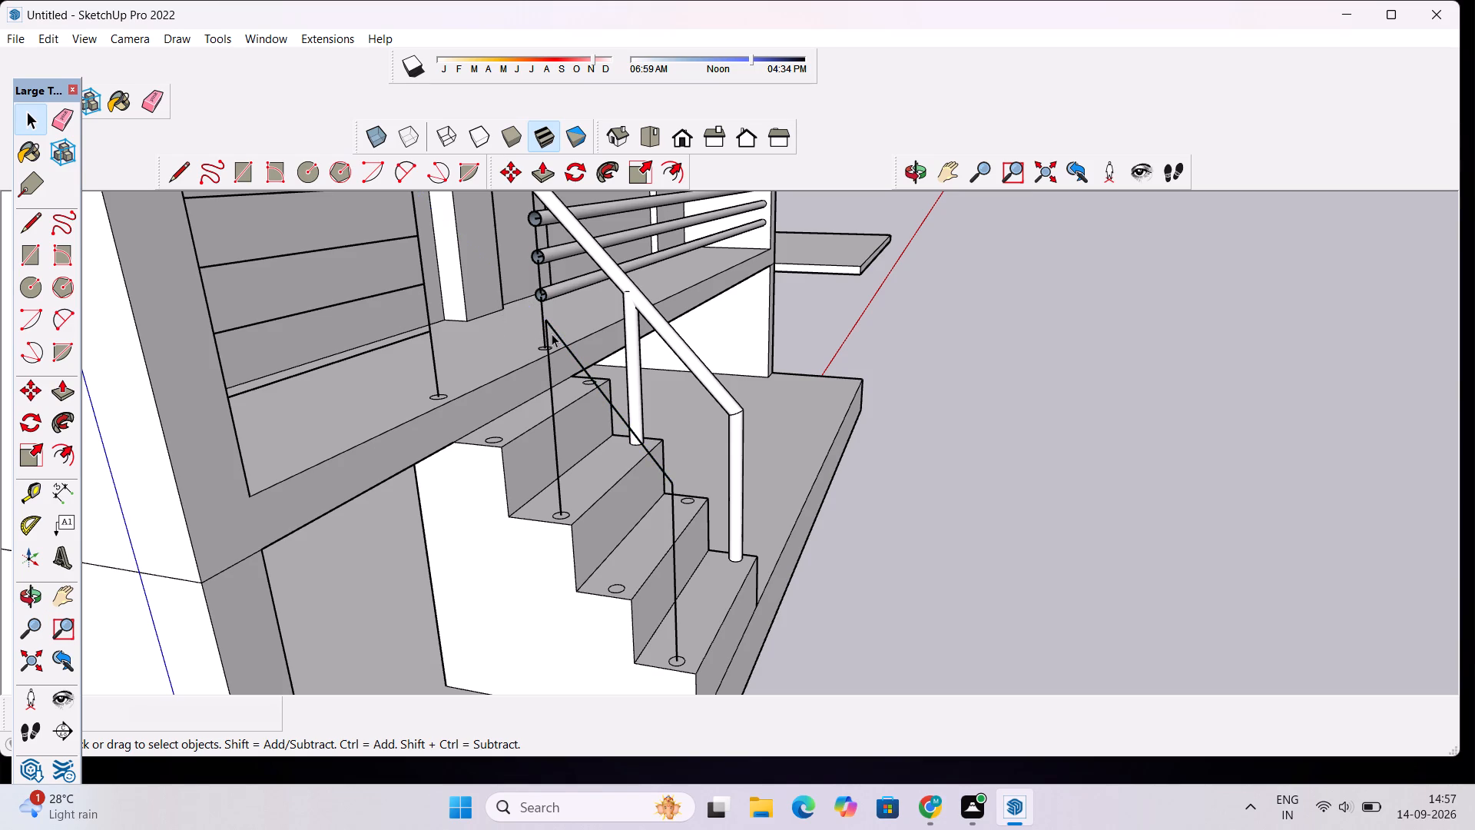
{"action": "left_click", "coordinate": [552, 326]}
{"action": "key", "text": "Delete"}
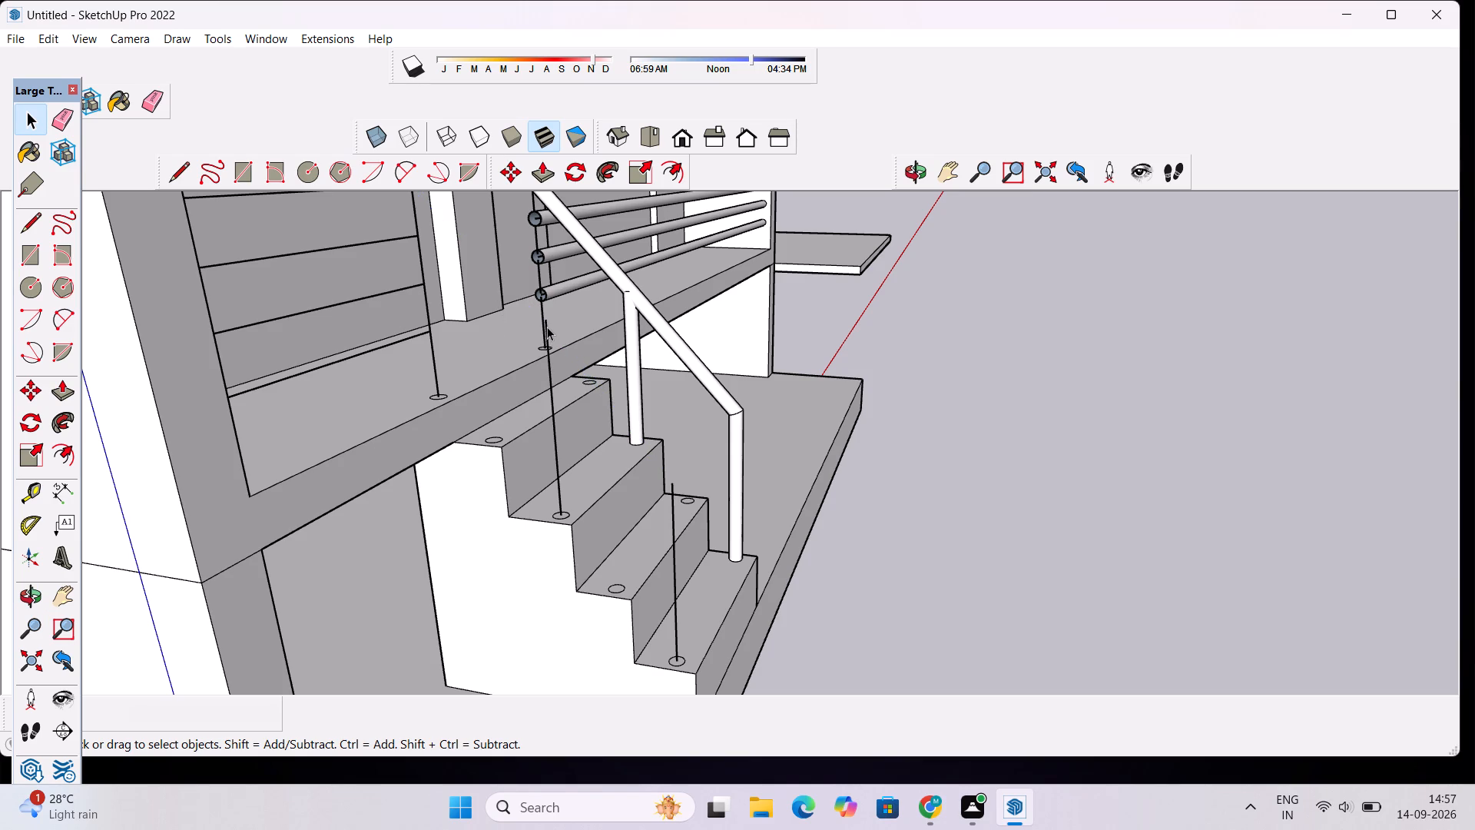
{"action": "left_click", "coordinate": [547, 327]}
{"action": "key", "text": "Delete"}
Draw one sloping handrail line, about 7' 3" long, from the short railing's top corner to the top of the lowest tread's post line.
{"action": "left_click", "coordinate": [921, 161]}
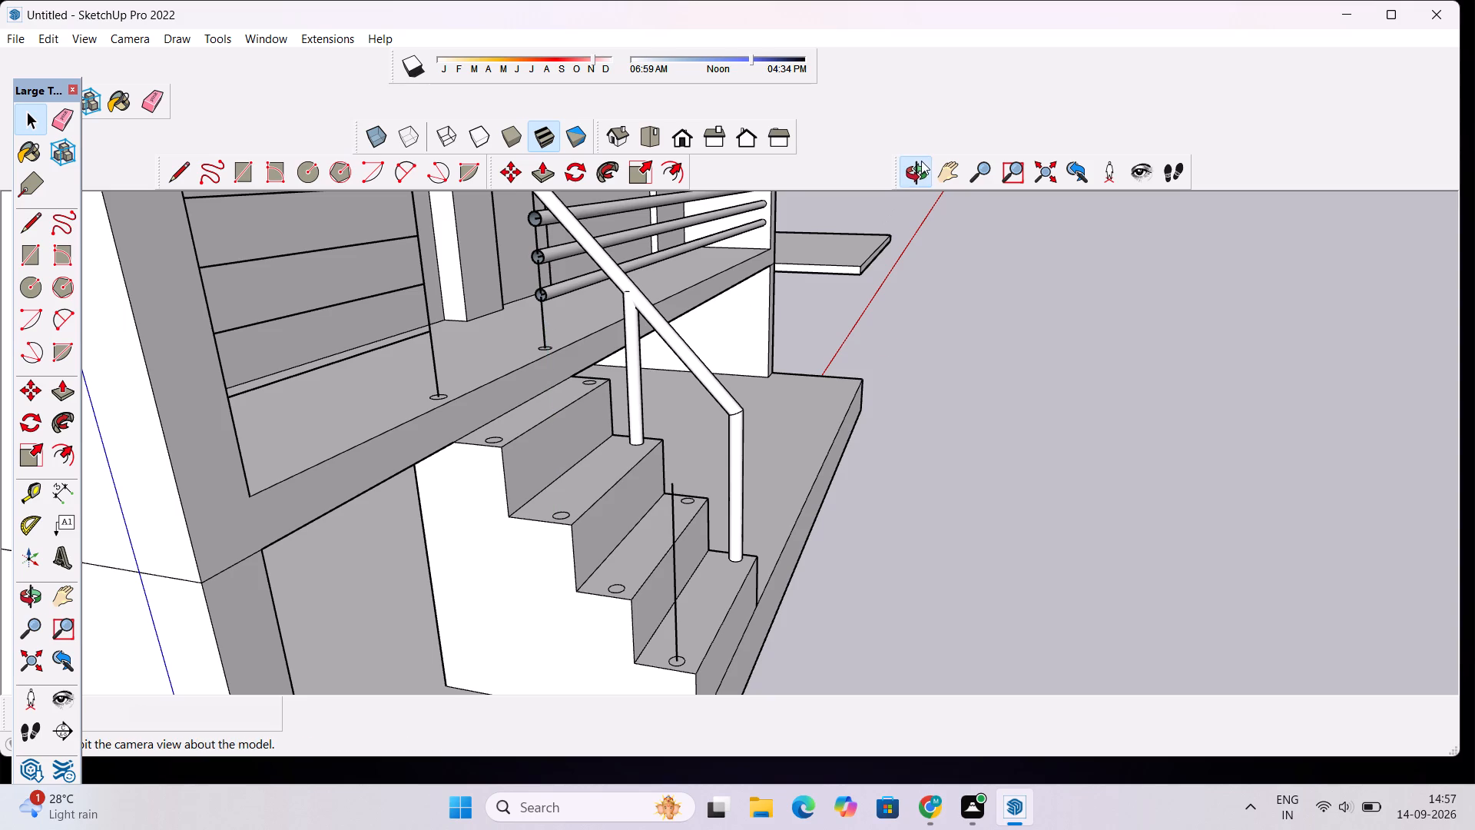
{"action": "left_click_drag", "start_coordinate": [887, 354], "coordinate": [622, 437]}
{"action": "scroll", "coordinate": [575, 415], "scroll_direction": "up", "scroll_amount": 5}
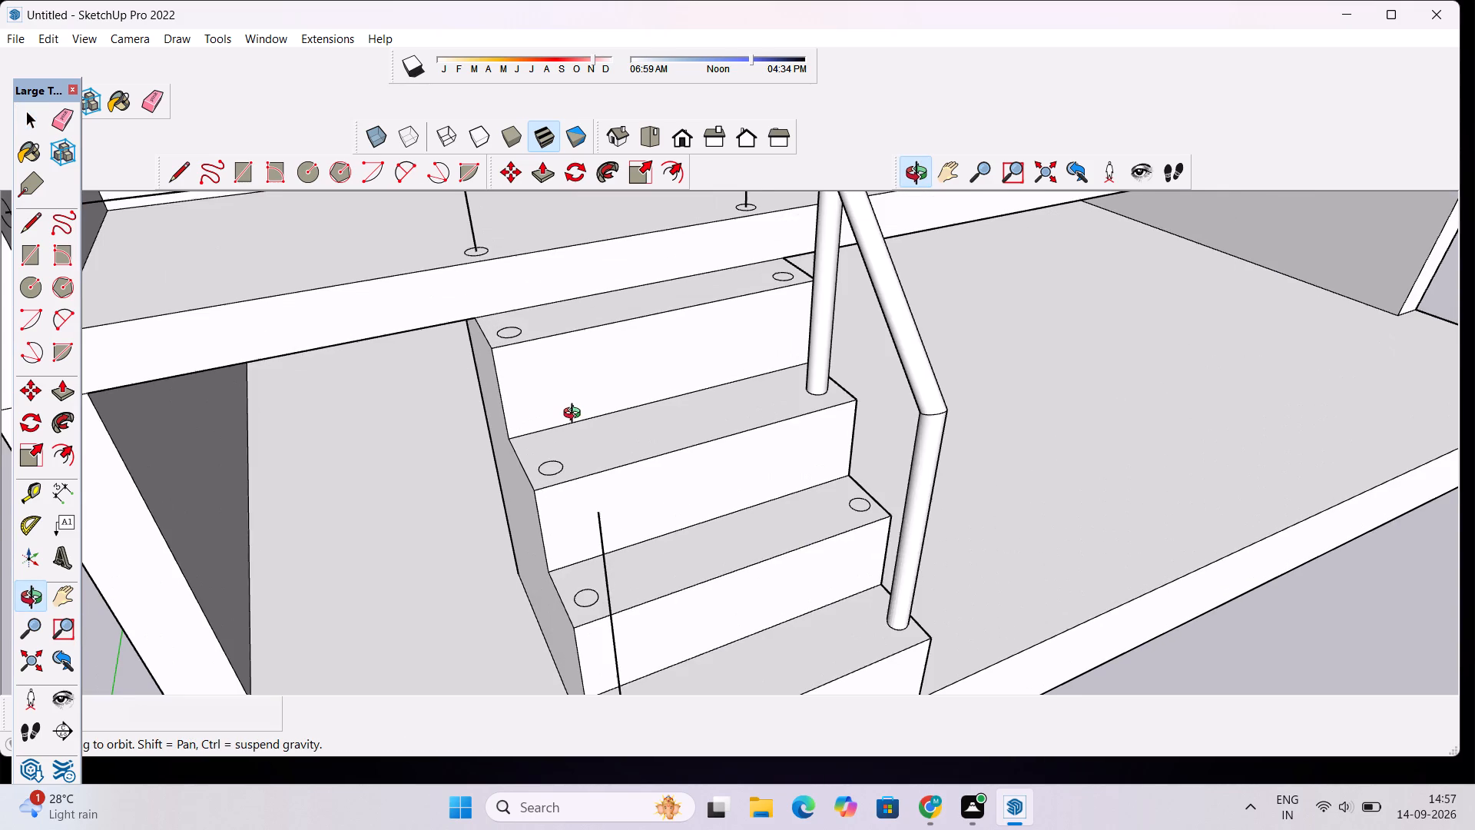
{"action": "scroll", "coordinate": [575, 415], "scroll_direction": "down", "scroll_amount": 9}
{"action": "left_click_drag", "start_coordinate": [575, 415], "coordinate": [615, 539], "text": "shift"}
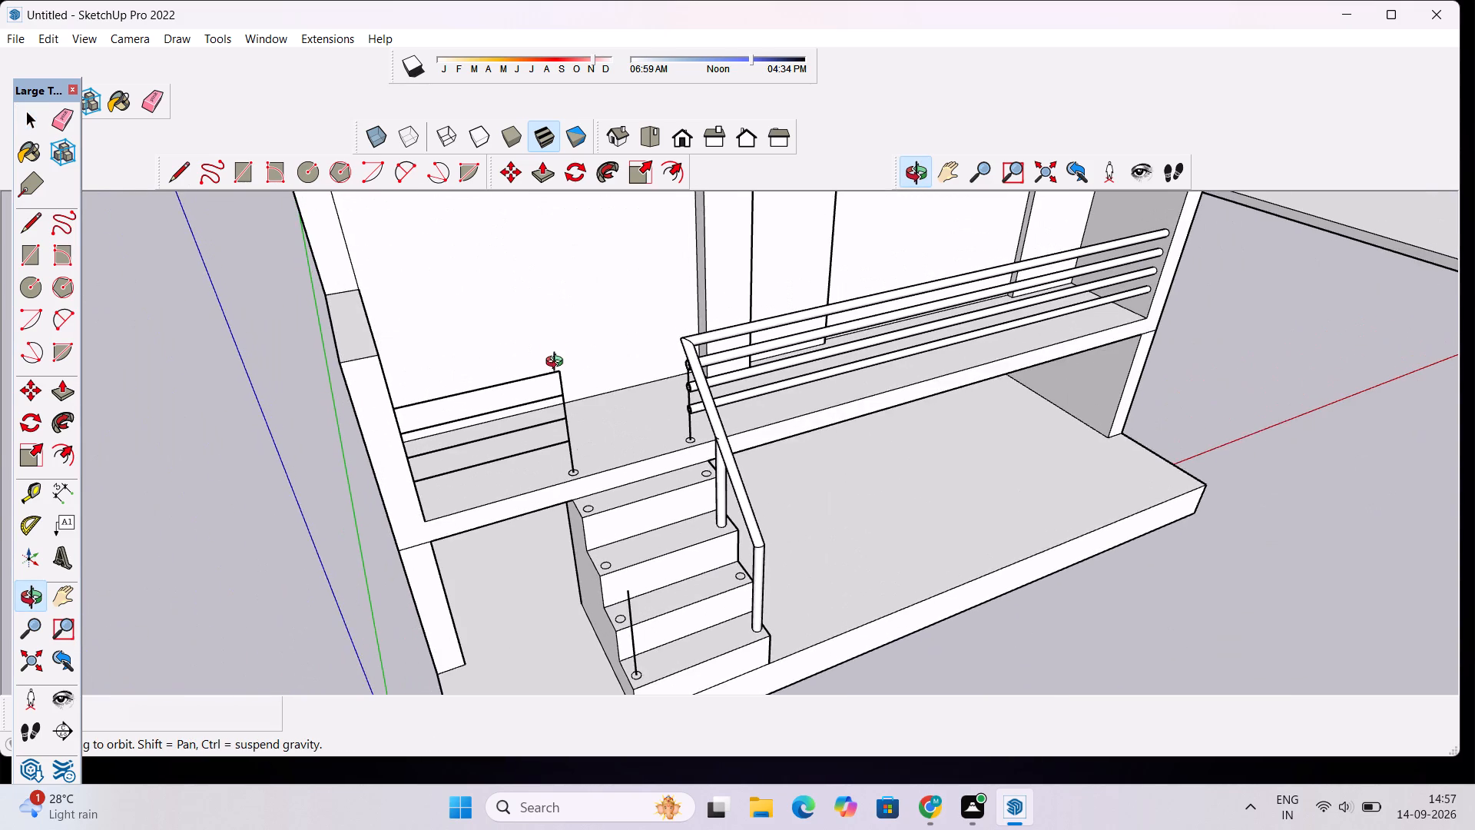
{"action": "scroll", "coordinate": [555, 334], "scroll_direction": "up", "scroll_amount": 2}
{"action": "key", "text": "l"}
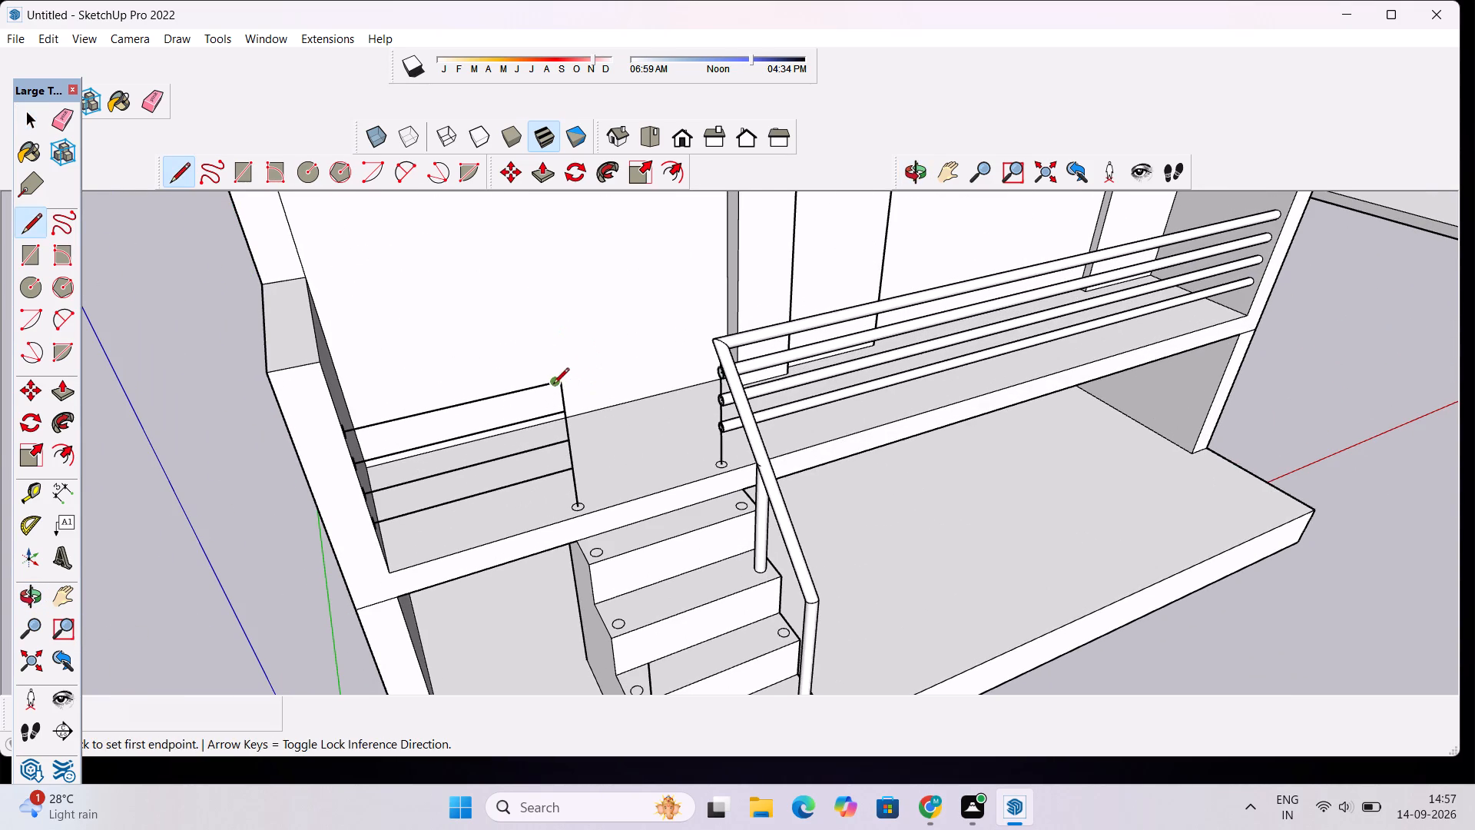
{"action": "left_click", "coordinate": [561, 383]}
{"action": "scroll", "coordinate": [577, 446], "scroll_direction": "down", "scroll_amount": 2}
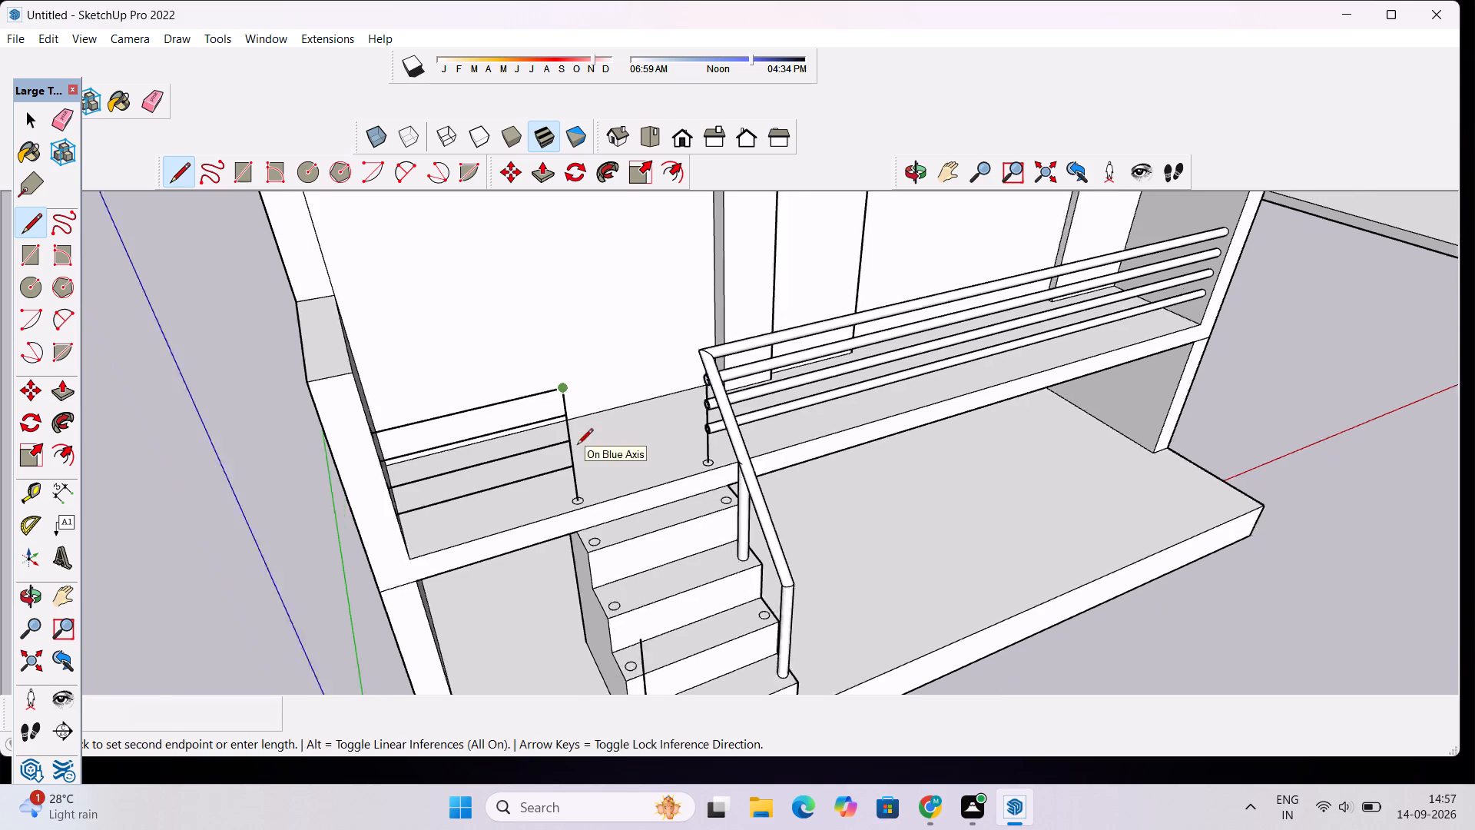
{"action": "scroll", "coordinate": [577, 446], "scroll_direction": "down", "scroll_amount": 8}
{"action": "scroll", "coordinate": [593, 500], "scroll_direction": "up", "scroll_amount": 4}
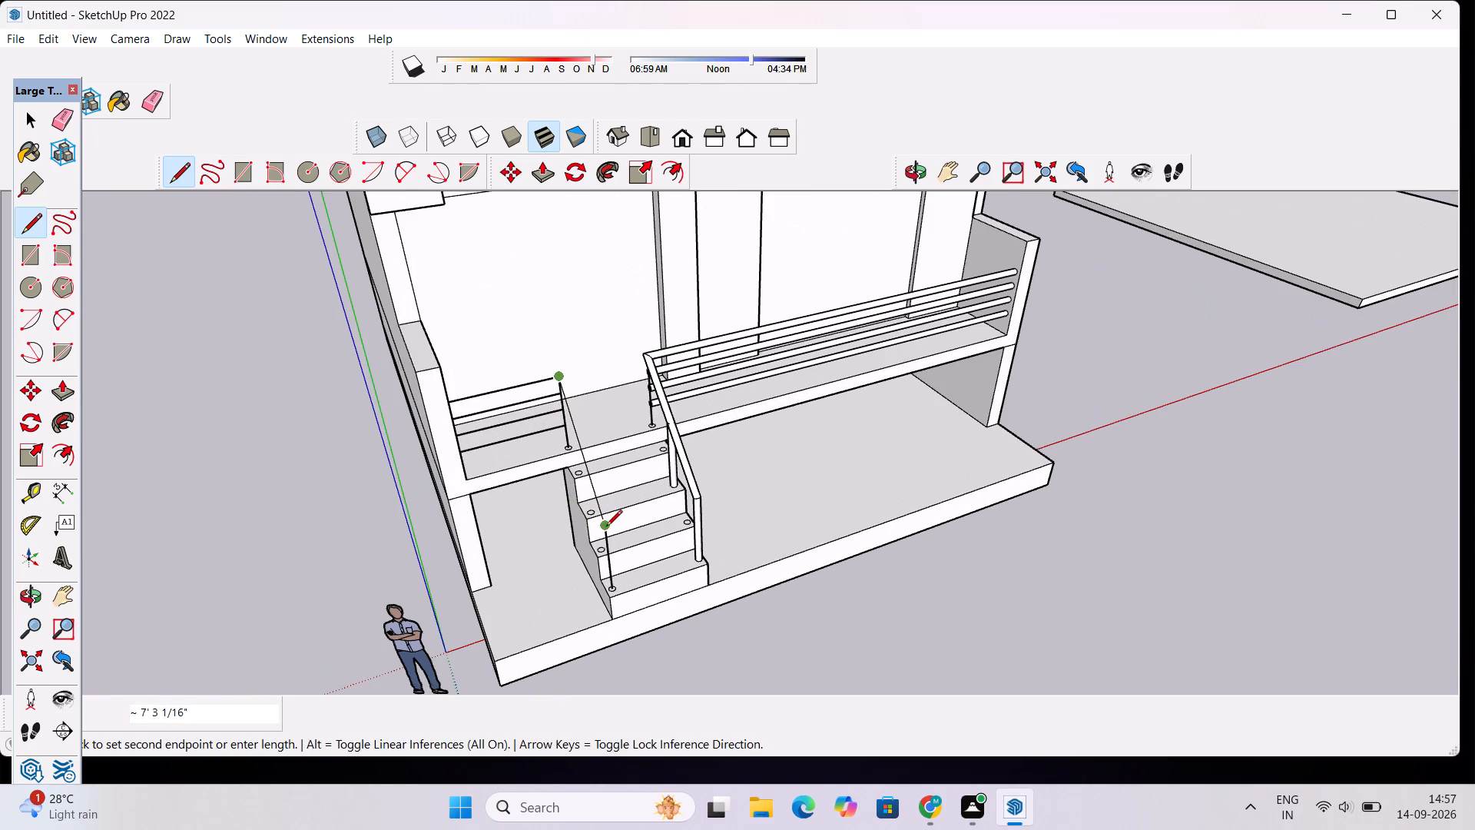
{"action": "scroll", "coordinate": [606, 527], "scroll_direction": "up", "scroll_amount": 4}
{"action": "left_click", "coordinate": [606, 527]}
{"action": "key", "text": "space"}
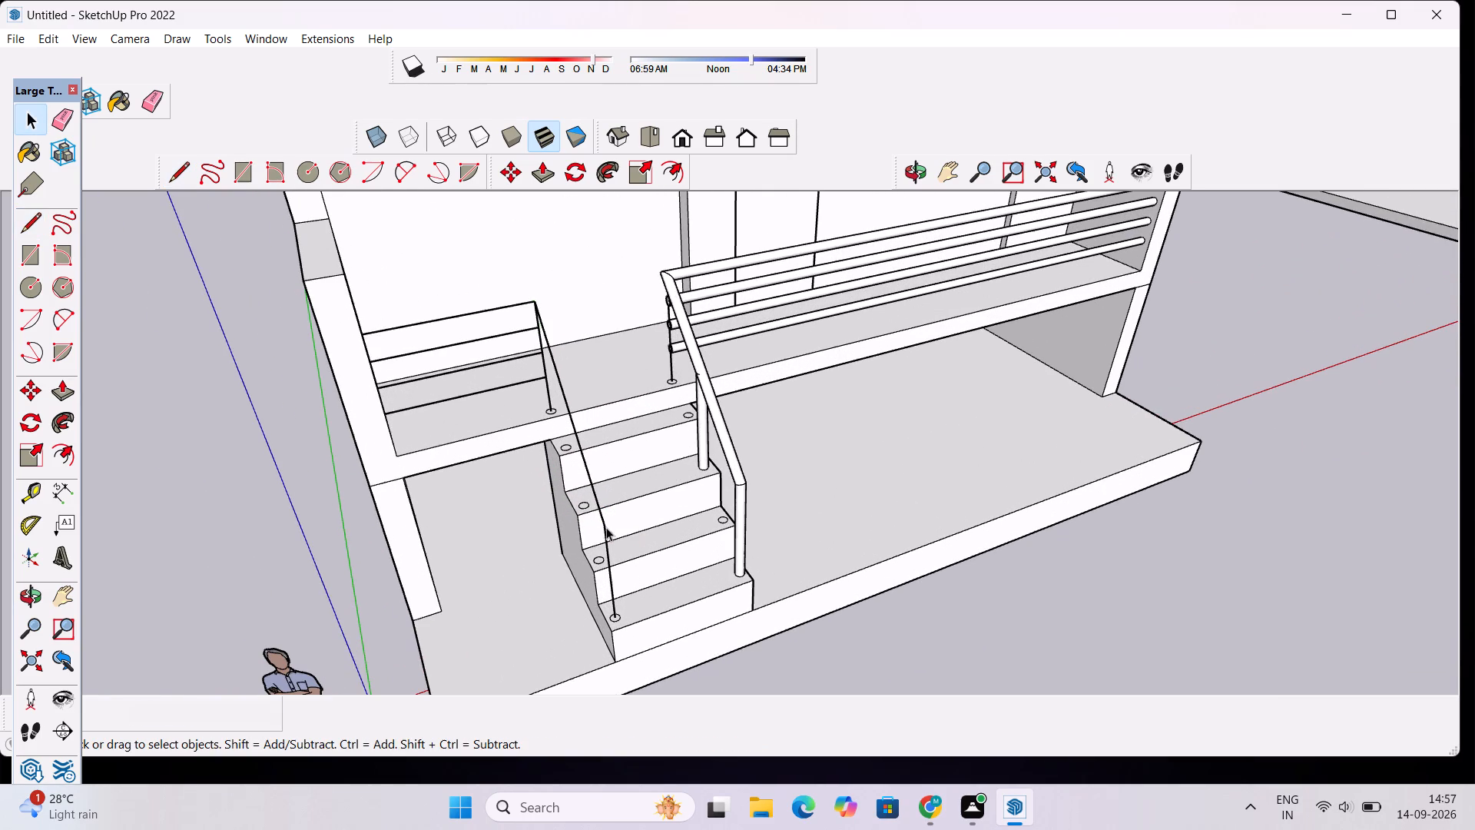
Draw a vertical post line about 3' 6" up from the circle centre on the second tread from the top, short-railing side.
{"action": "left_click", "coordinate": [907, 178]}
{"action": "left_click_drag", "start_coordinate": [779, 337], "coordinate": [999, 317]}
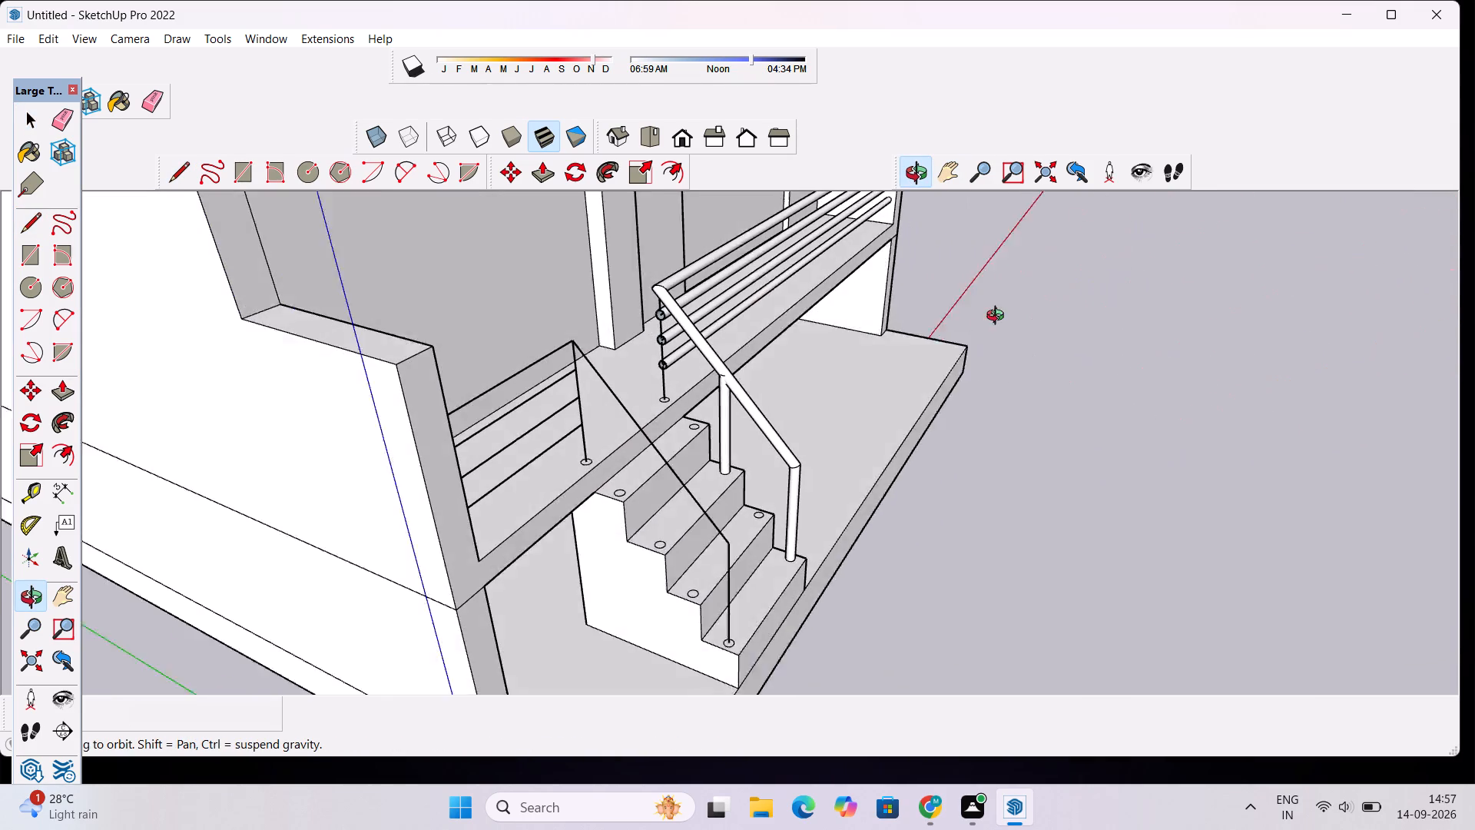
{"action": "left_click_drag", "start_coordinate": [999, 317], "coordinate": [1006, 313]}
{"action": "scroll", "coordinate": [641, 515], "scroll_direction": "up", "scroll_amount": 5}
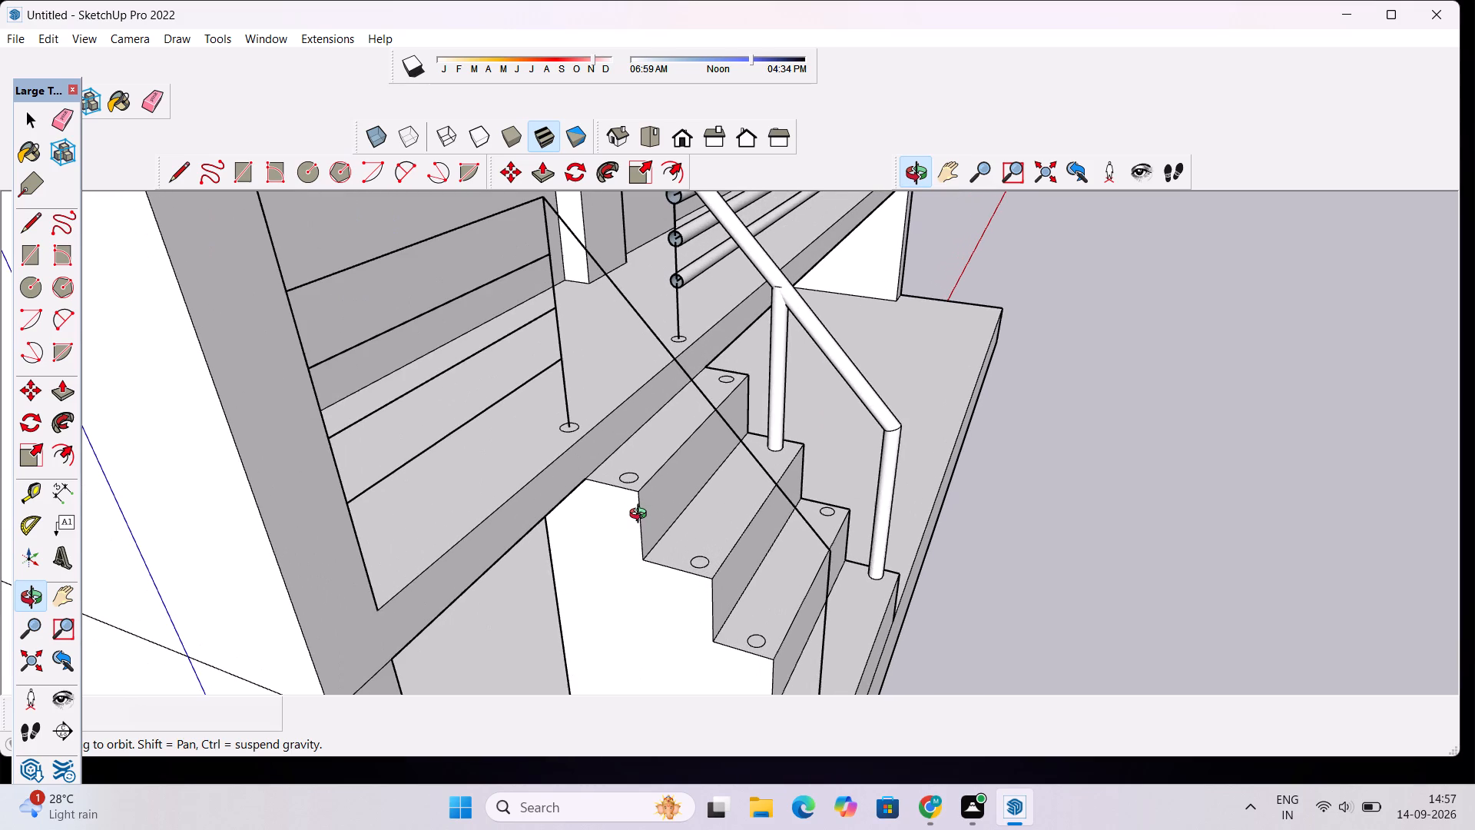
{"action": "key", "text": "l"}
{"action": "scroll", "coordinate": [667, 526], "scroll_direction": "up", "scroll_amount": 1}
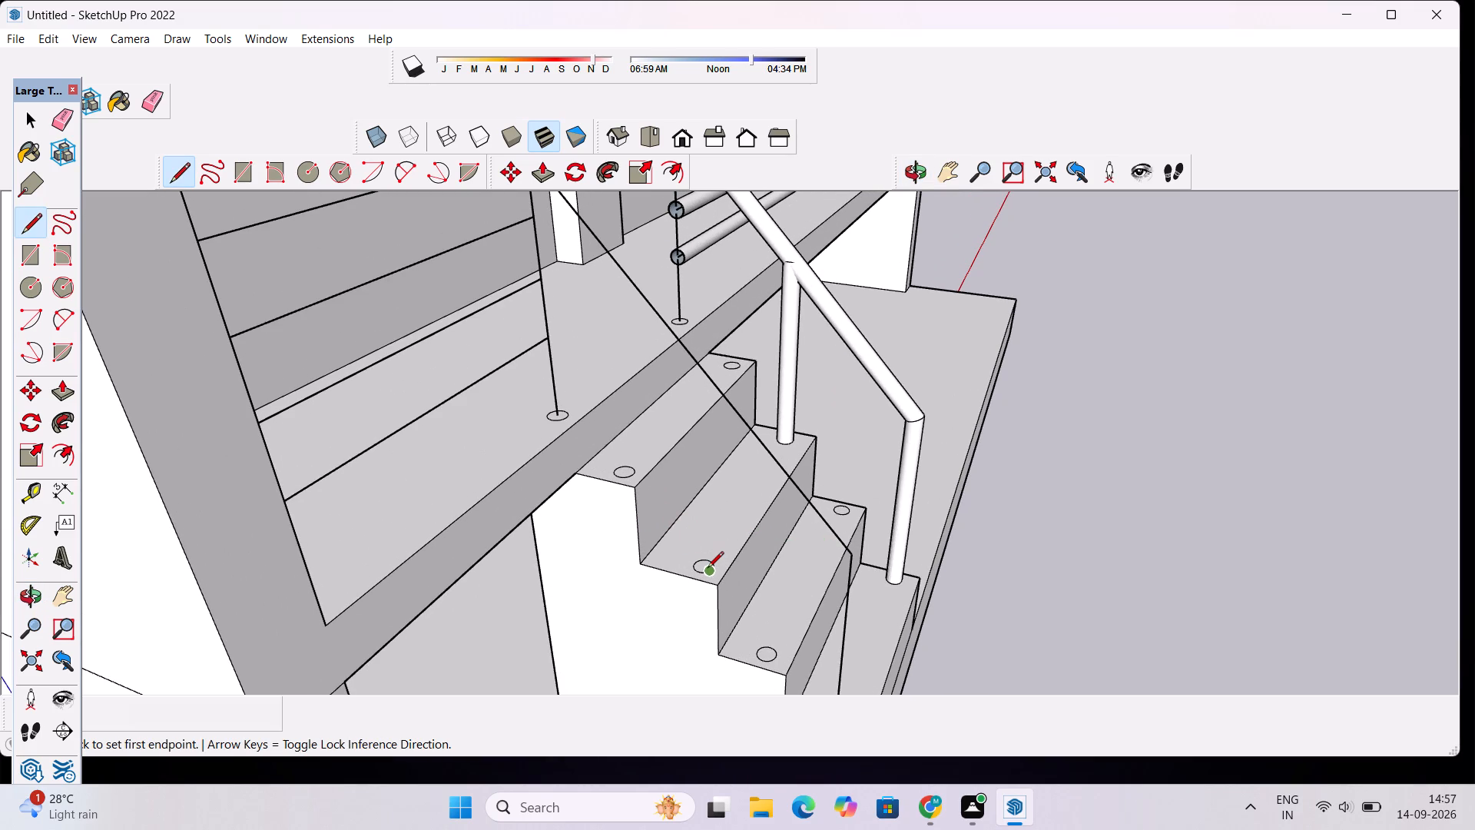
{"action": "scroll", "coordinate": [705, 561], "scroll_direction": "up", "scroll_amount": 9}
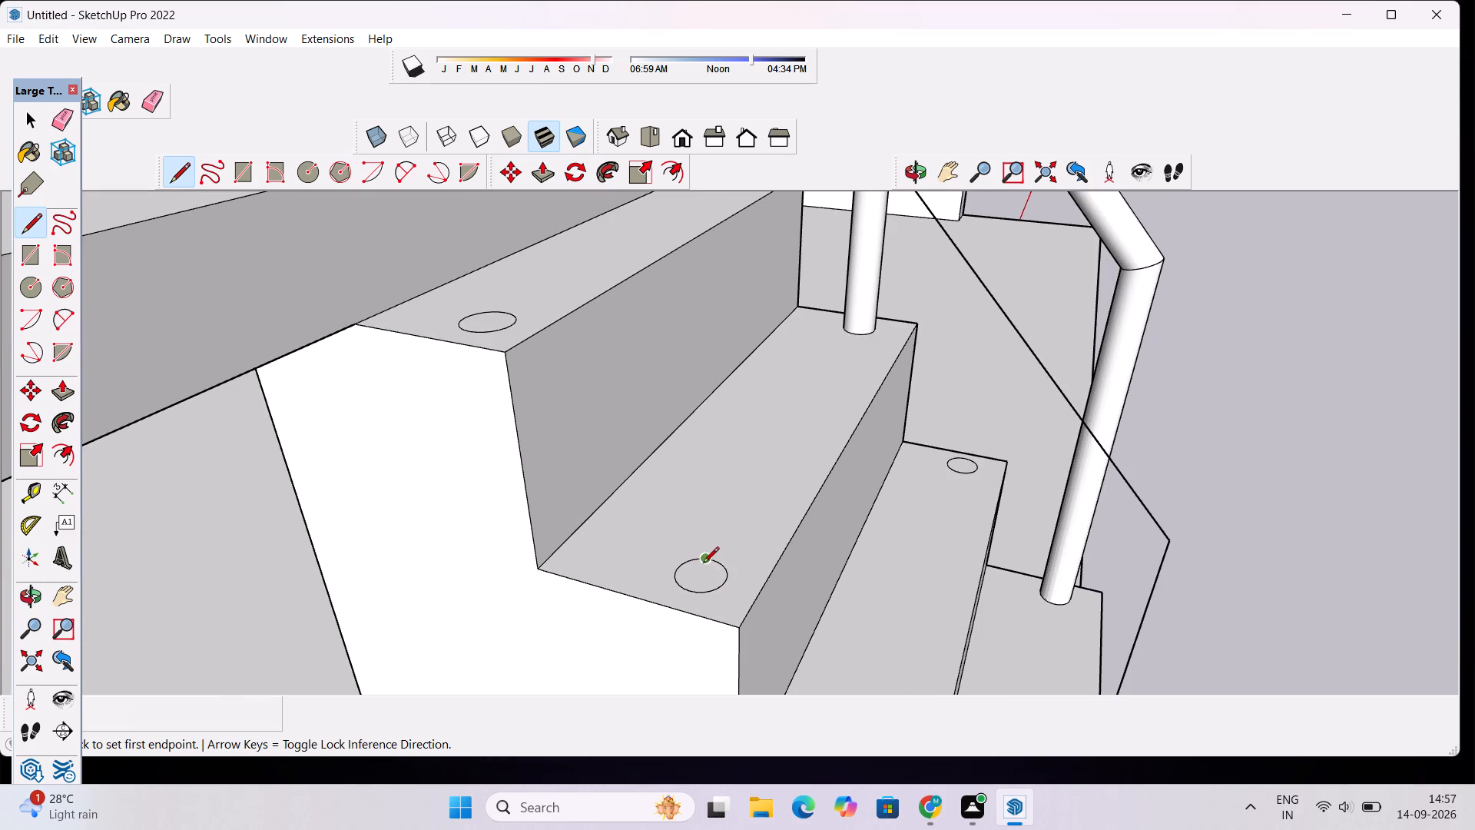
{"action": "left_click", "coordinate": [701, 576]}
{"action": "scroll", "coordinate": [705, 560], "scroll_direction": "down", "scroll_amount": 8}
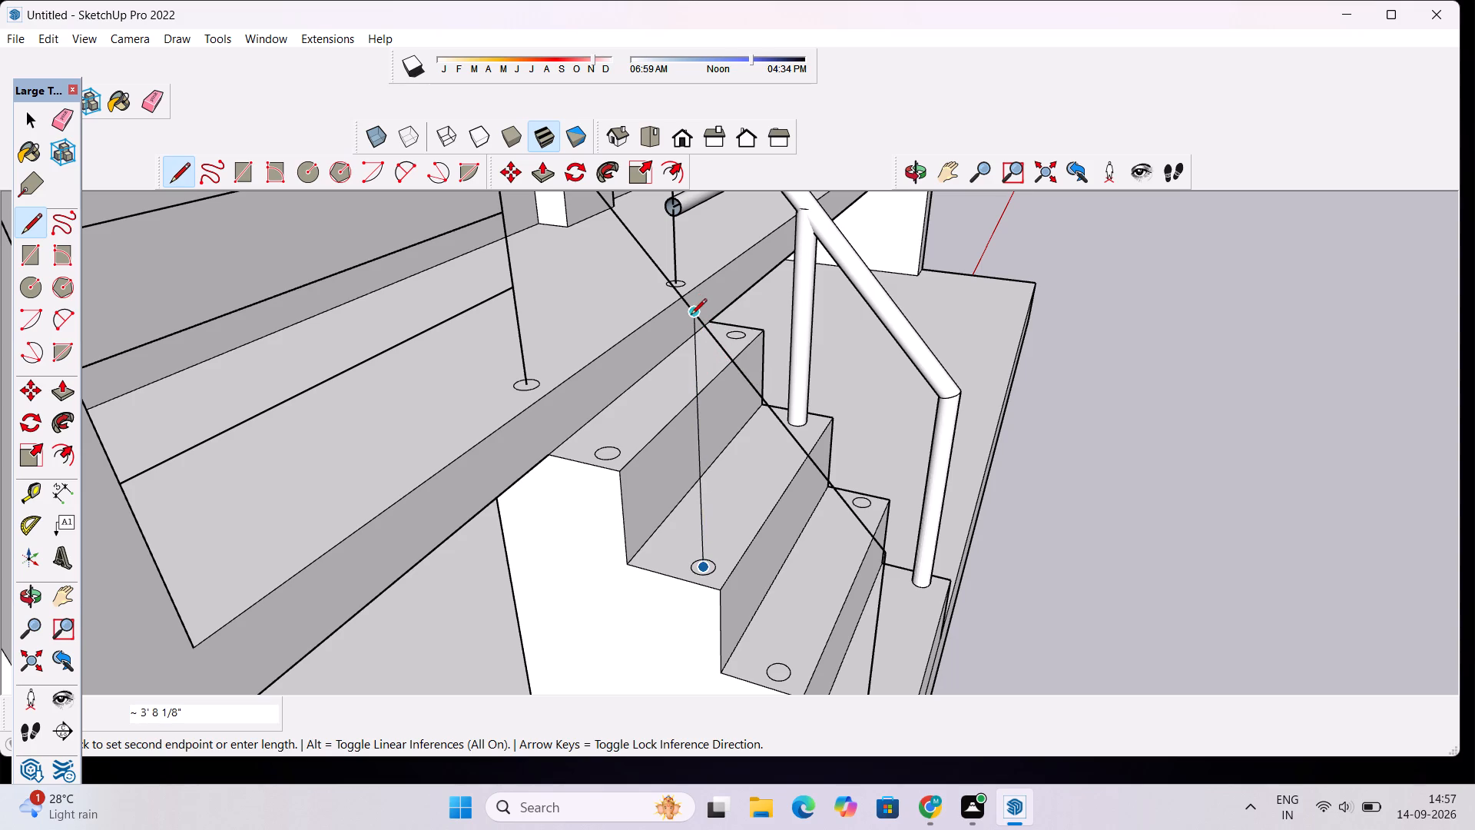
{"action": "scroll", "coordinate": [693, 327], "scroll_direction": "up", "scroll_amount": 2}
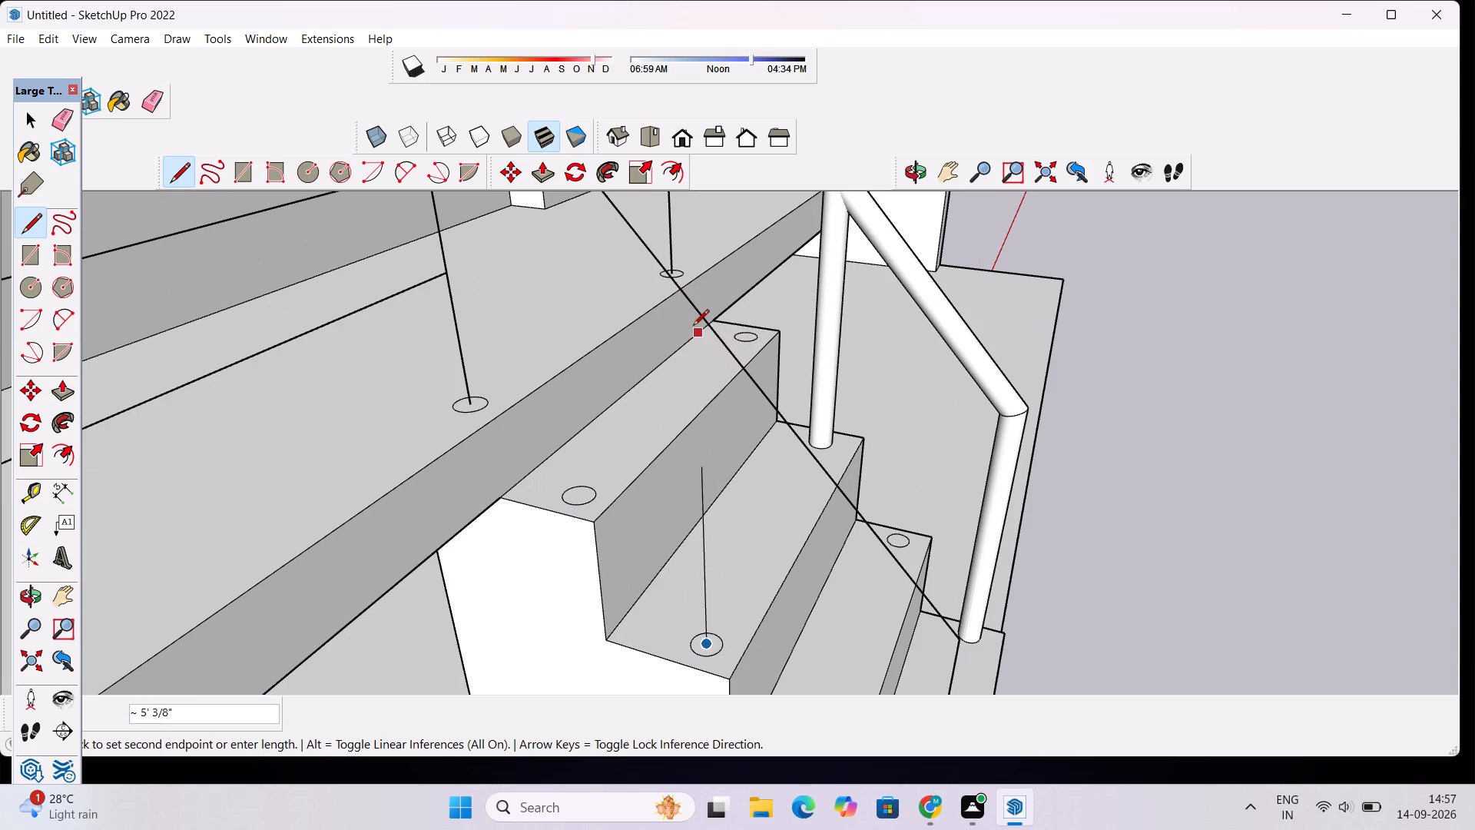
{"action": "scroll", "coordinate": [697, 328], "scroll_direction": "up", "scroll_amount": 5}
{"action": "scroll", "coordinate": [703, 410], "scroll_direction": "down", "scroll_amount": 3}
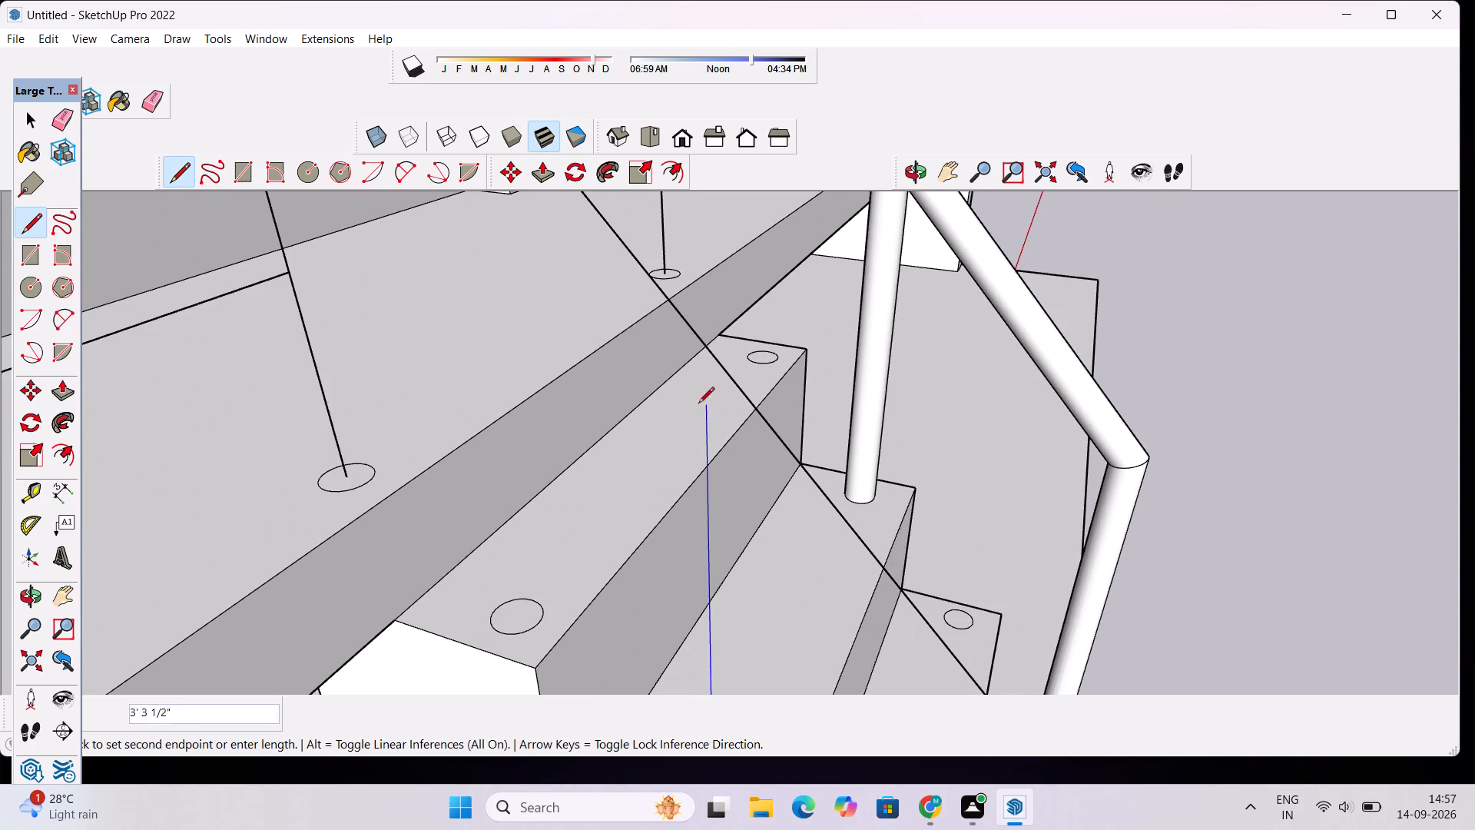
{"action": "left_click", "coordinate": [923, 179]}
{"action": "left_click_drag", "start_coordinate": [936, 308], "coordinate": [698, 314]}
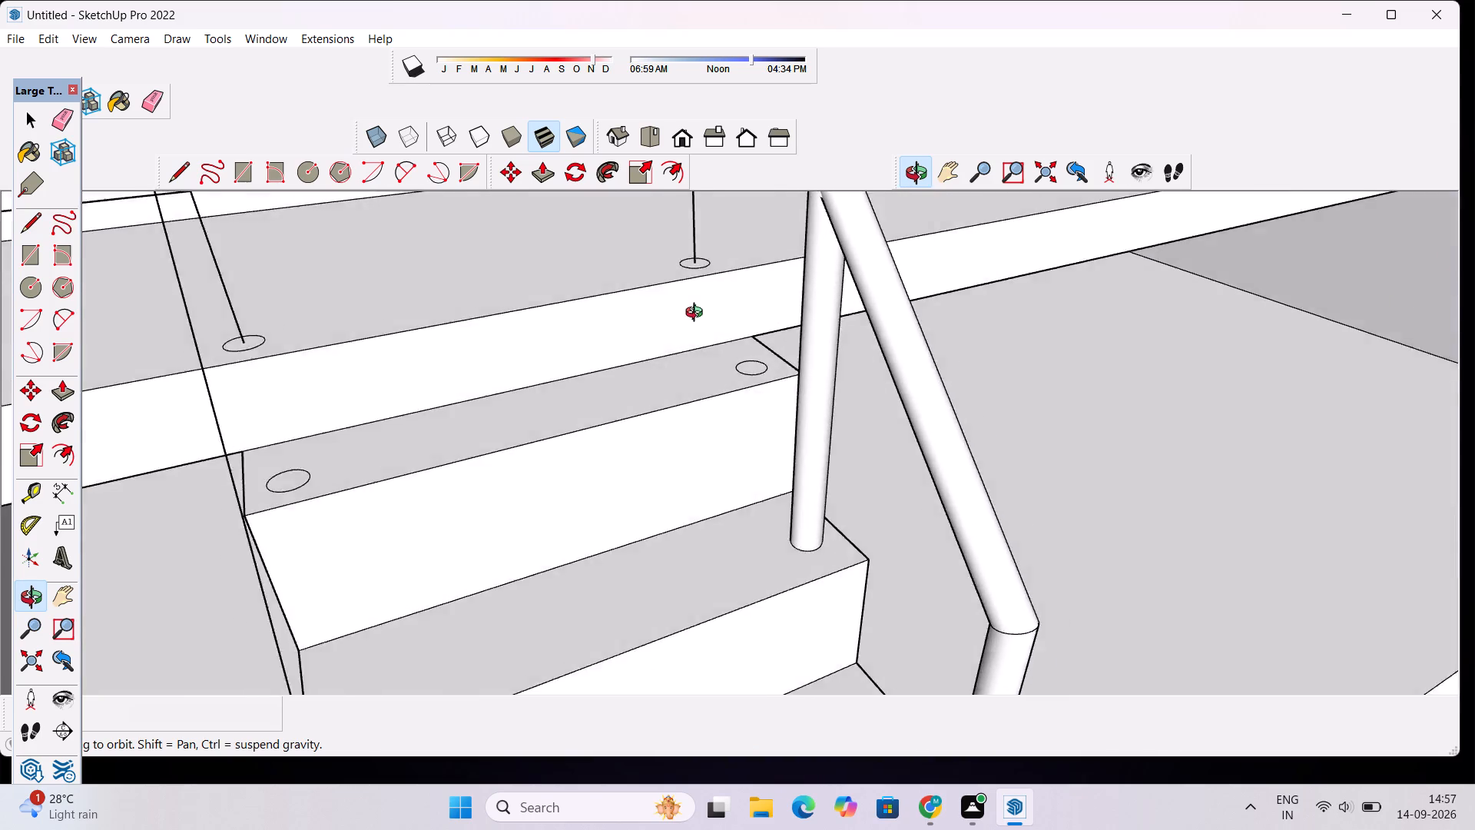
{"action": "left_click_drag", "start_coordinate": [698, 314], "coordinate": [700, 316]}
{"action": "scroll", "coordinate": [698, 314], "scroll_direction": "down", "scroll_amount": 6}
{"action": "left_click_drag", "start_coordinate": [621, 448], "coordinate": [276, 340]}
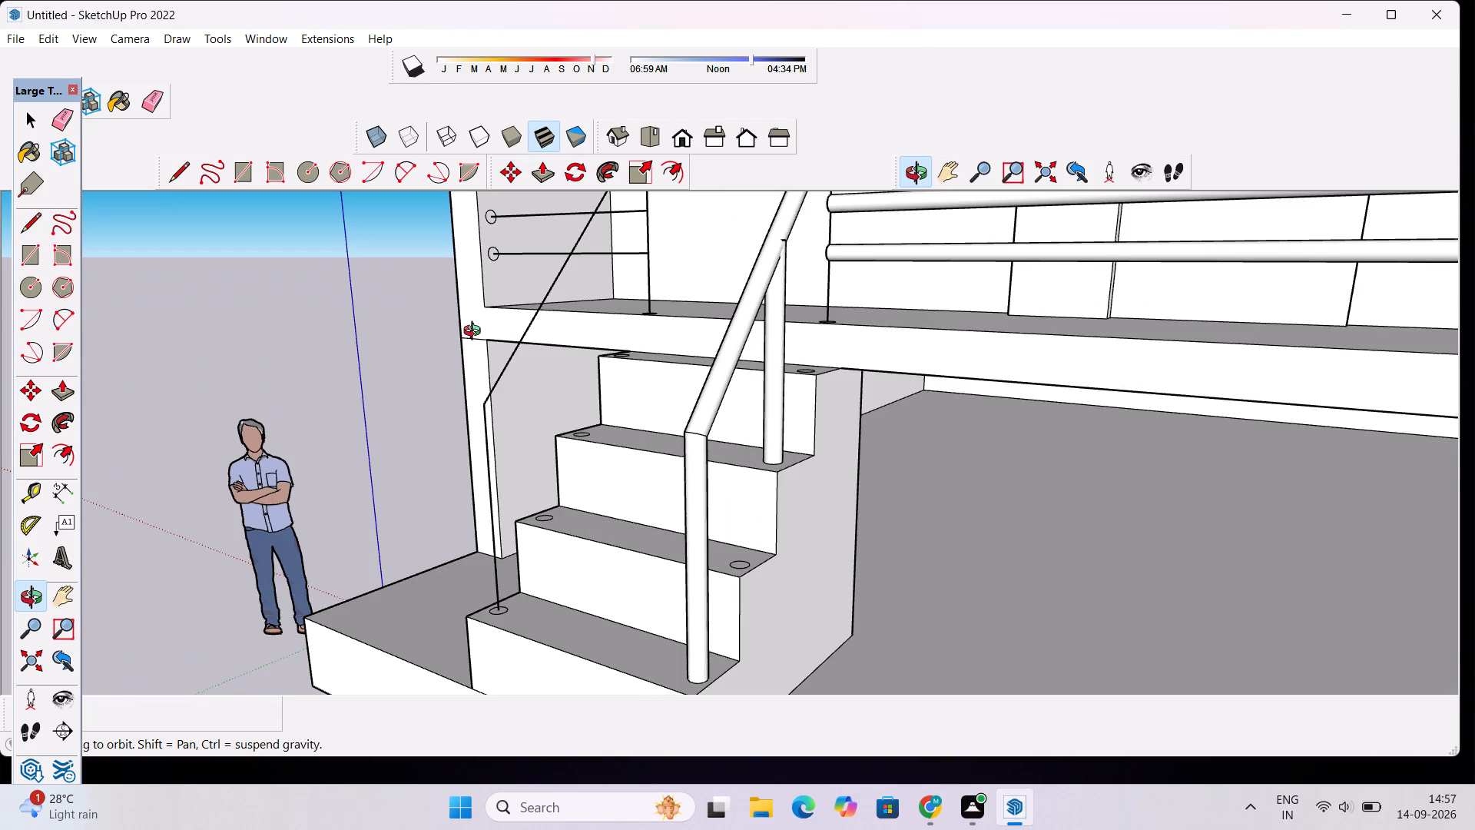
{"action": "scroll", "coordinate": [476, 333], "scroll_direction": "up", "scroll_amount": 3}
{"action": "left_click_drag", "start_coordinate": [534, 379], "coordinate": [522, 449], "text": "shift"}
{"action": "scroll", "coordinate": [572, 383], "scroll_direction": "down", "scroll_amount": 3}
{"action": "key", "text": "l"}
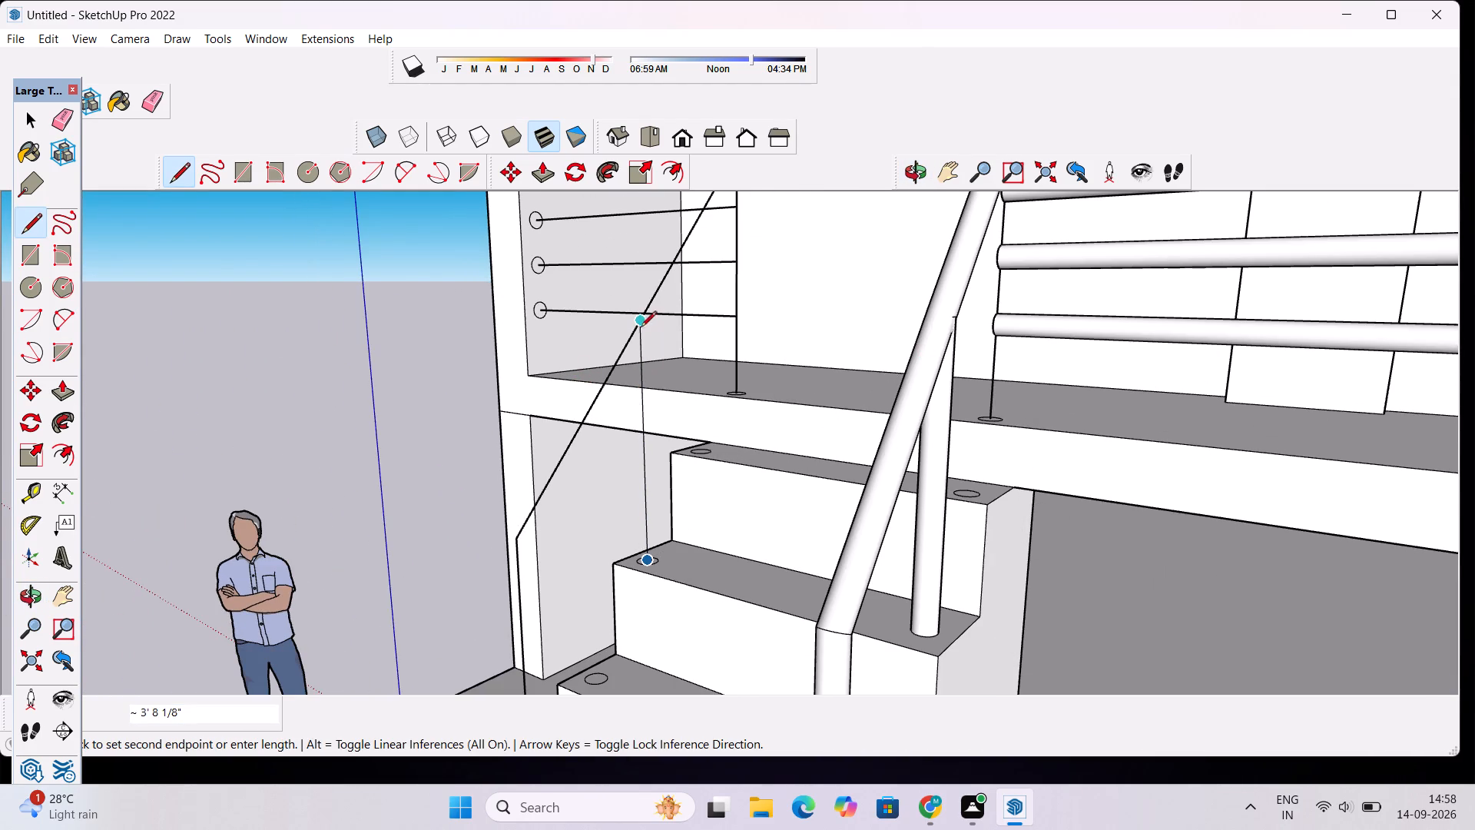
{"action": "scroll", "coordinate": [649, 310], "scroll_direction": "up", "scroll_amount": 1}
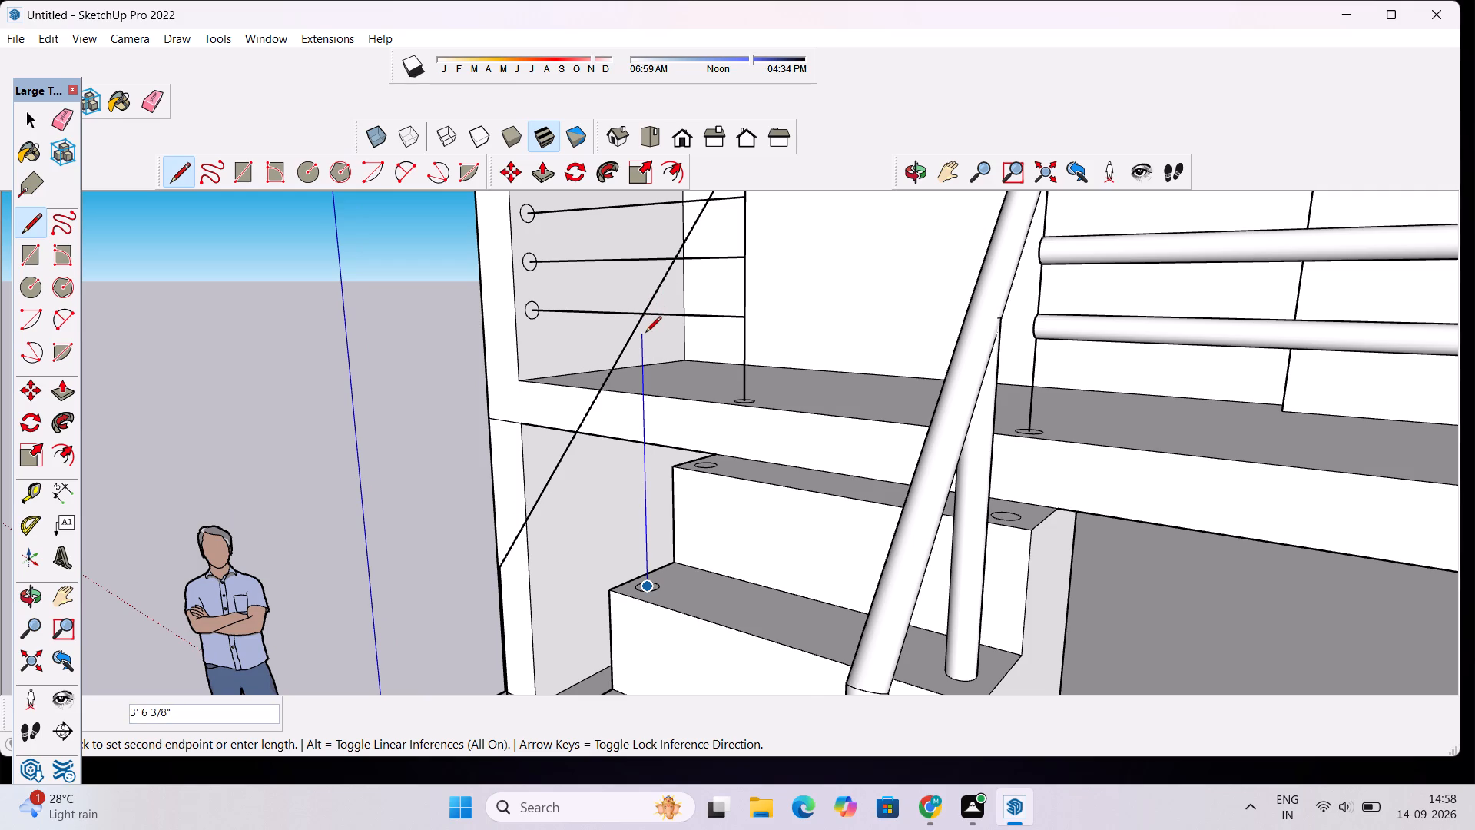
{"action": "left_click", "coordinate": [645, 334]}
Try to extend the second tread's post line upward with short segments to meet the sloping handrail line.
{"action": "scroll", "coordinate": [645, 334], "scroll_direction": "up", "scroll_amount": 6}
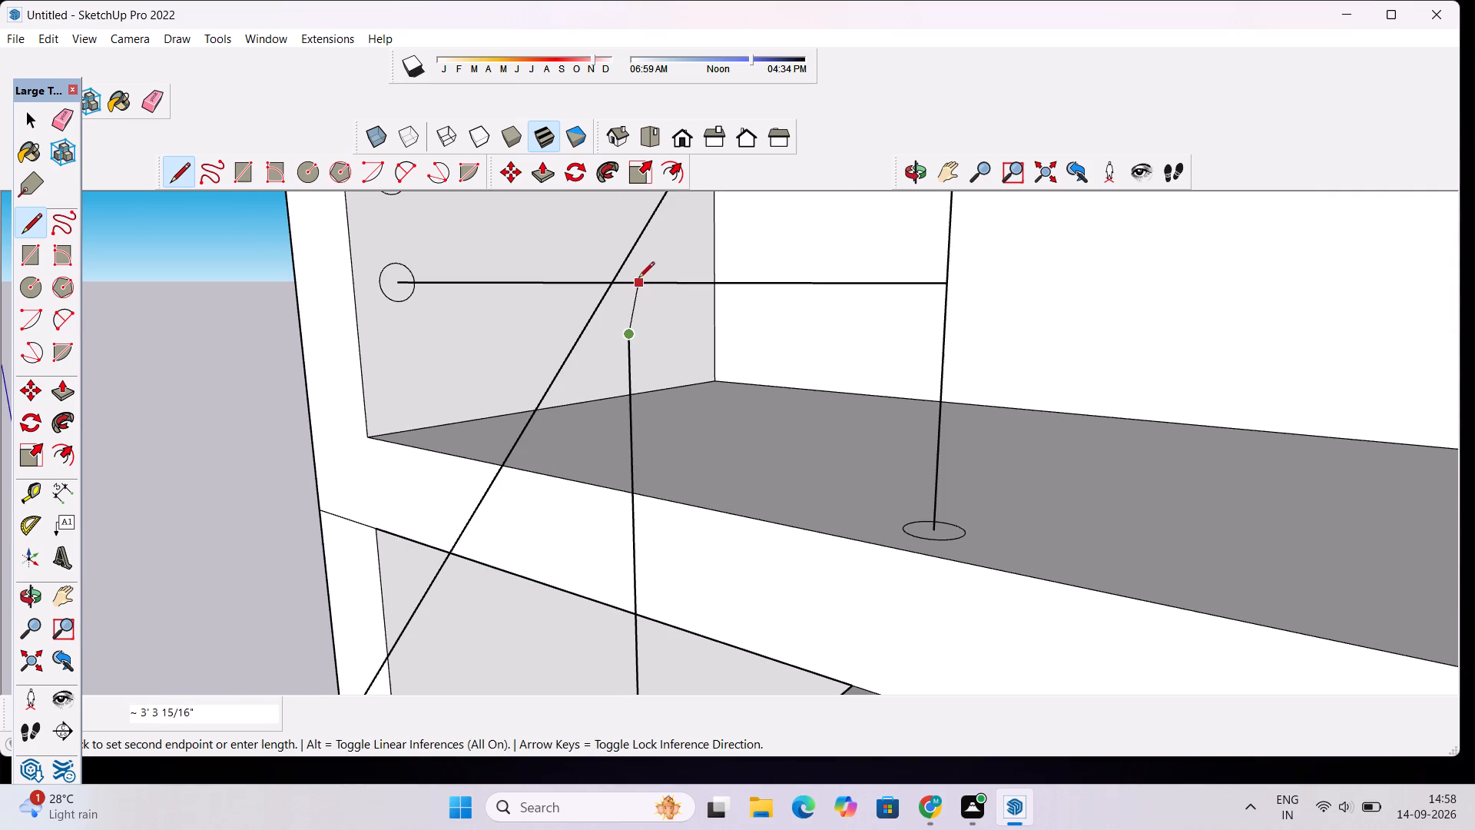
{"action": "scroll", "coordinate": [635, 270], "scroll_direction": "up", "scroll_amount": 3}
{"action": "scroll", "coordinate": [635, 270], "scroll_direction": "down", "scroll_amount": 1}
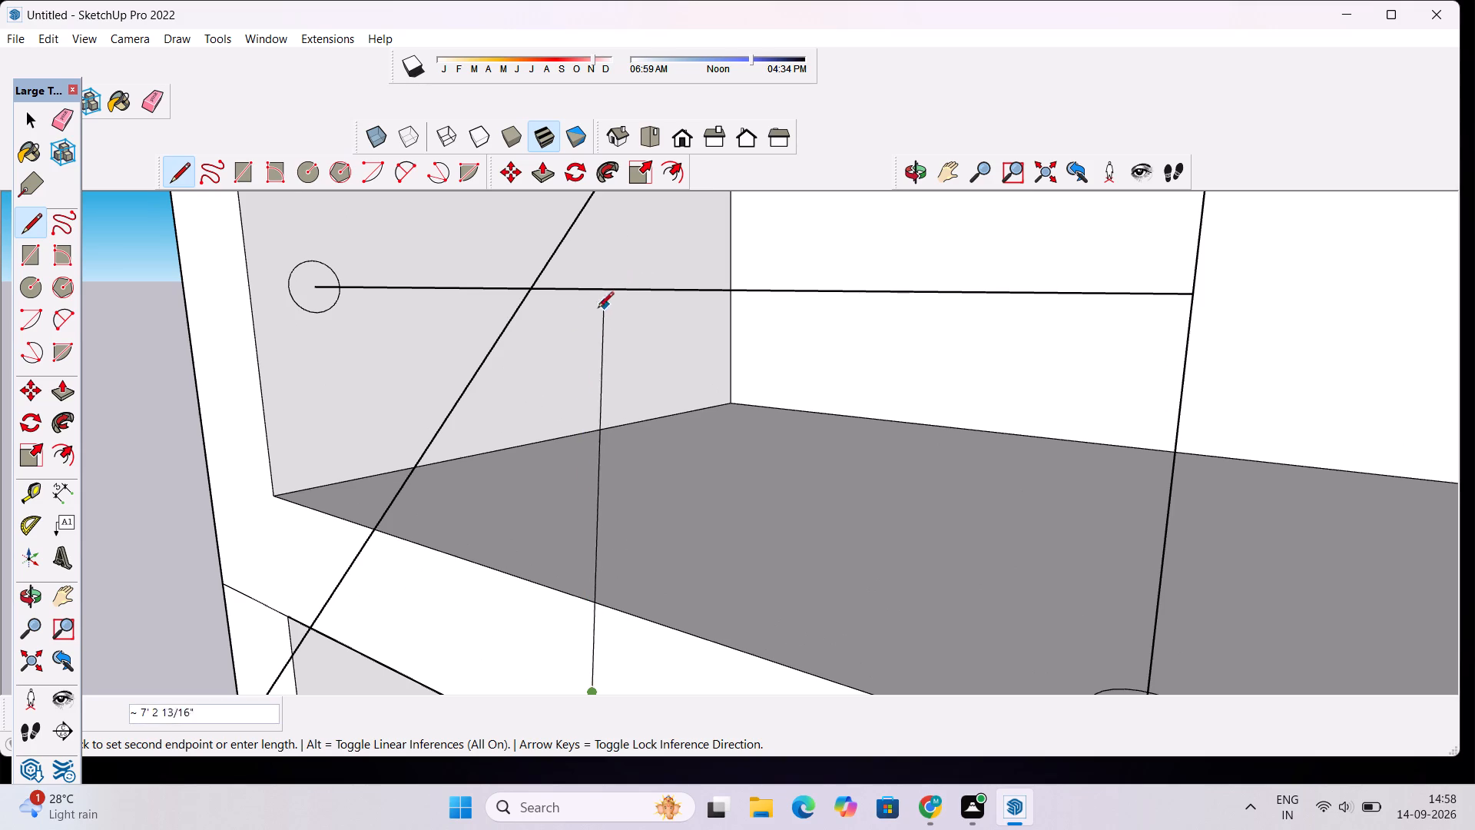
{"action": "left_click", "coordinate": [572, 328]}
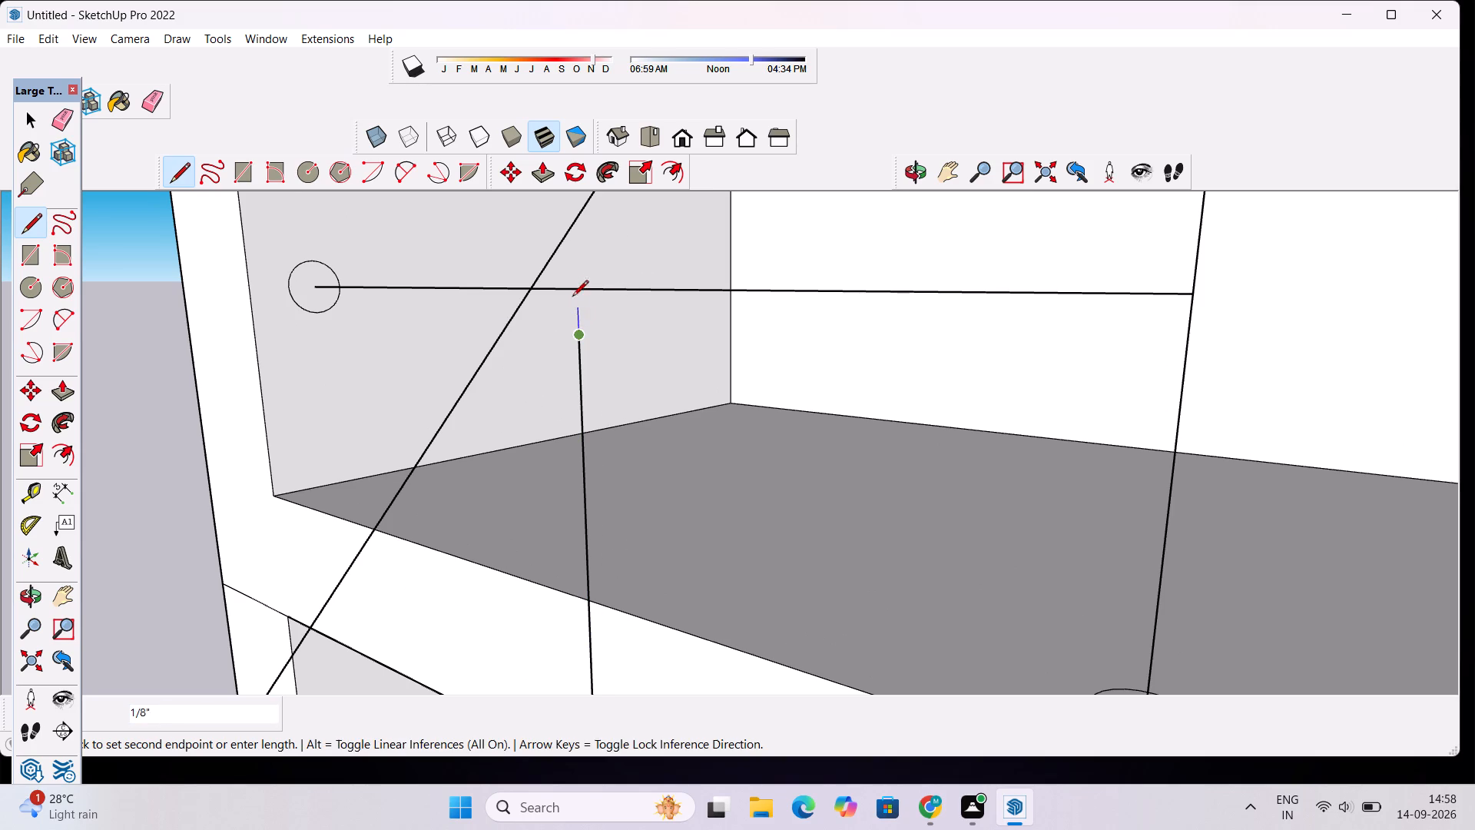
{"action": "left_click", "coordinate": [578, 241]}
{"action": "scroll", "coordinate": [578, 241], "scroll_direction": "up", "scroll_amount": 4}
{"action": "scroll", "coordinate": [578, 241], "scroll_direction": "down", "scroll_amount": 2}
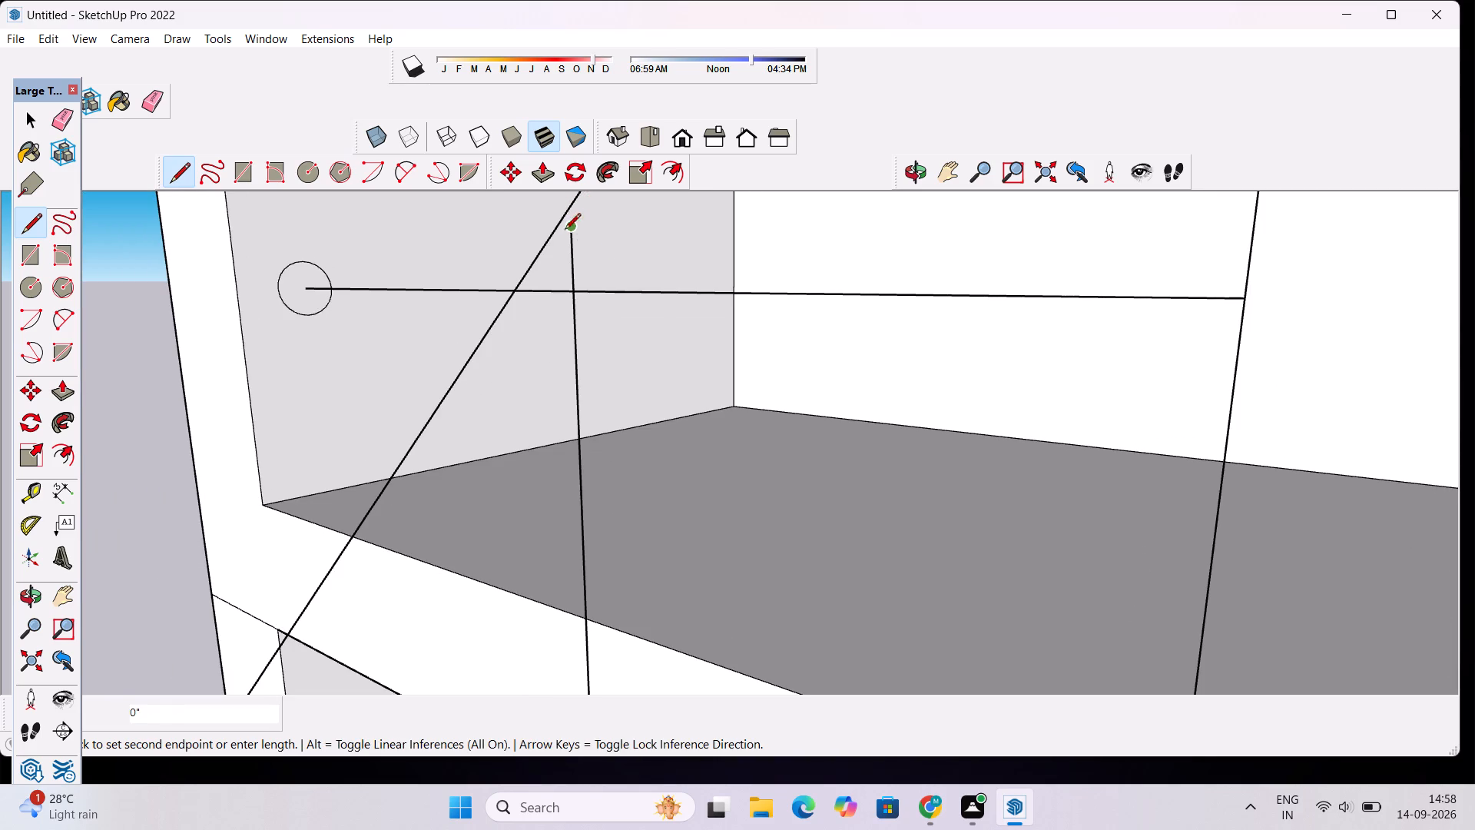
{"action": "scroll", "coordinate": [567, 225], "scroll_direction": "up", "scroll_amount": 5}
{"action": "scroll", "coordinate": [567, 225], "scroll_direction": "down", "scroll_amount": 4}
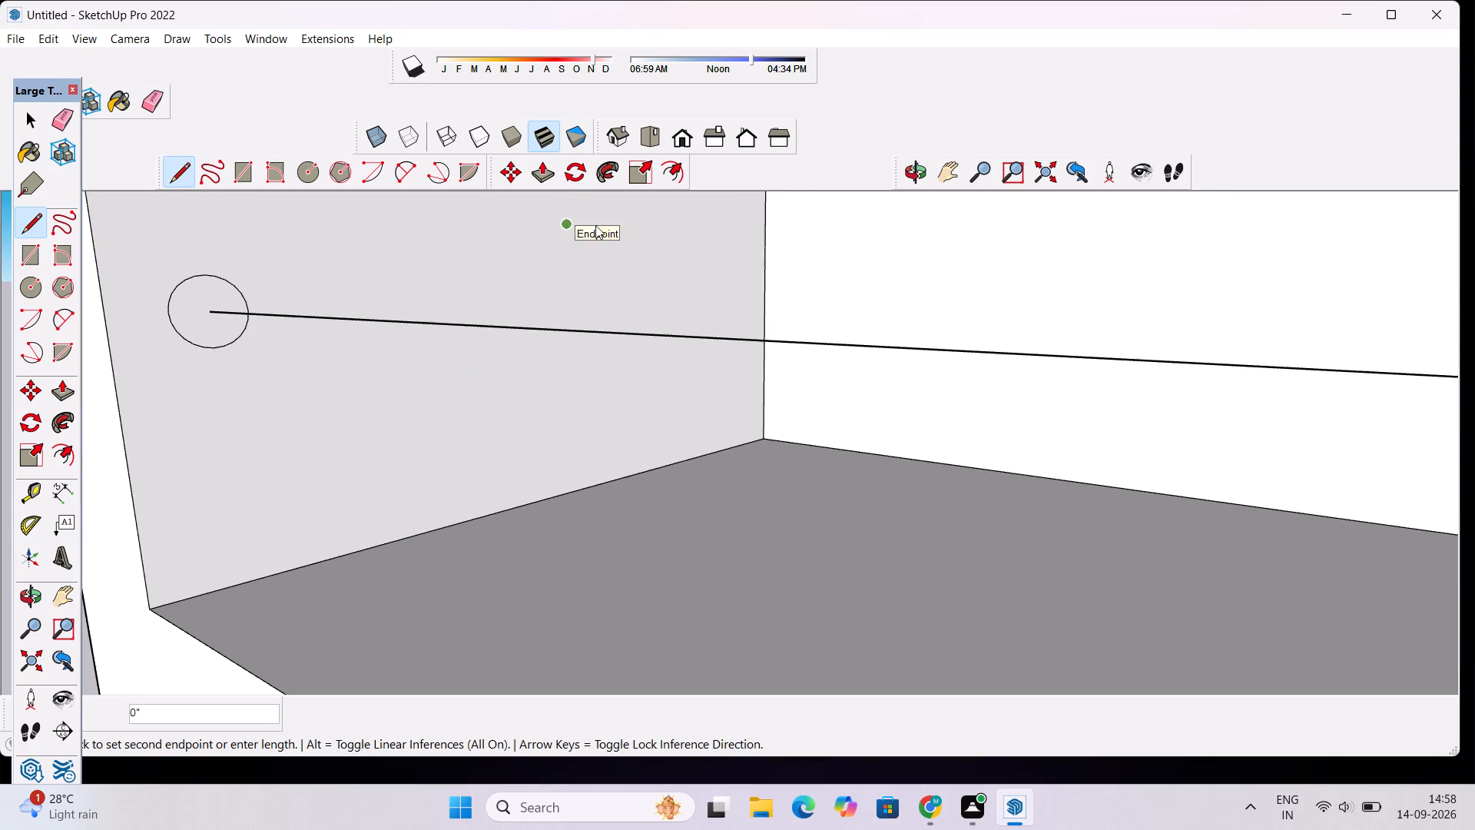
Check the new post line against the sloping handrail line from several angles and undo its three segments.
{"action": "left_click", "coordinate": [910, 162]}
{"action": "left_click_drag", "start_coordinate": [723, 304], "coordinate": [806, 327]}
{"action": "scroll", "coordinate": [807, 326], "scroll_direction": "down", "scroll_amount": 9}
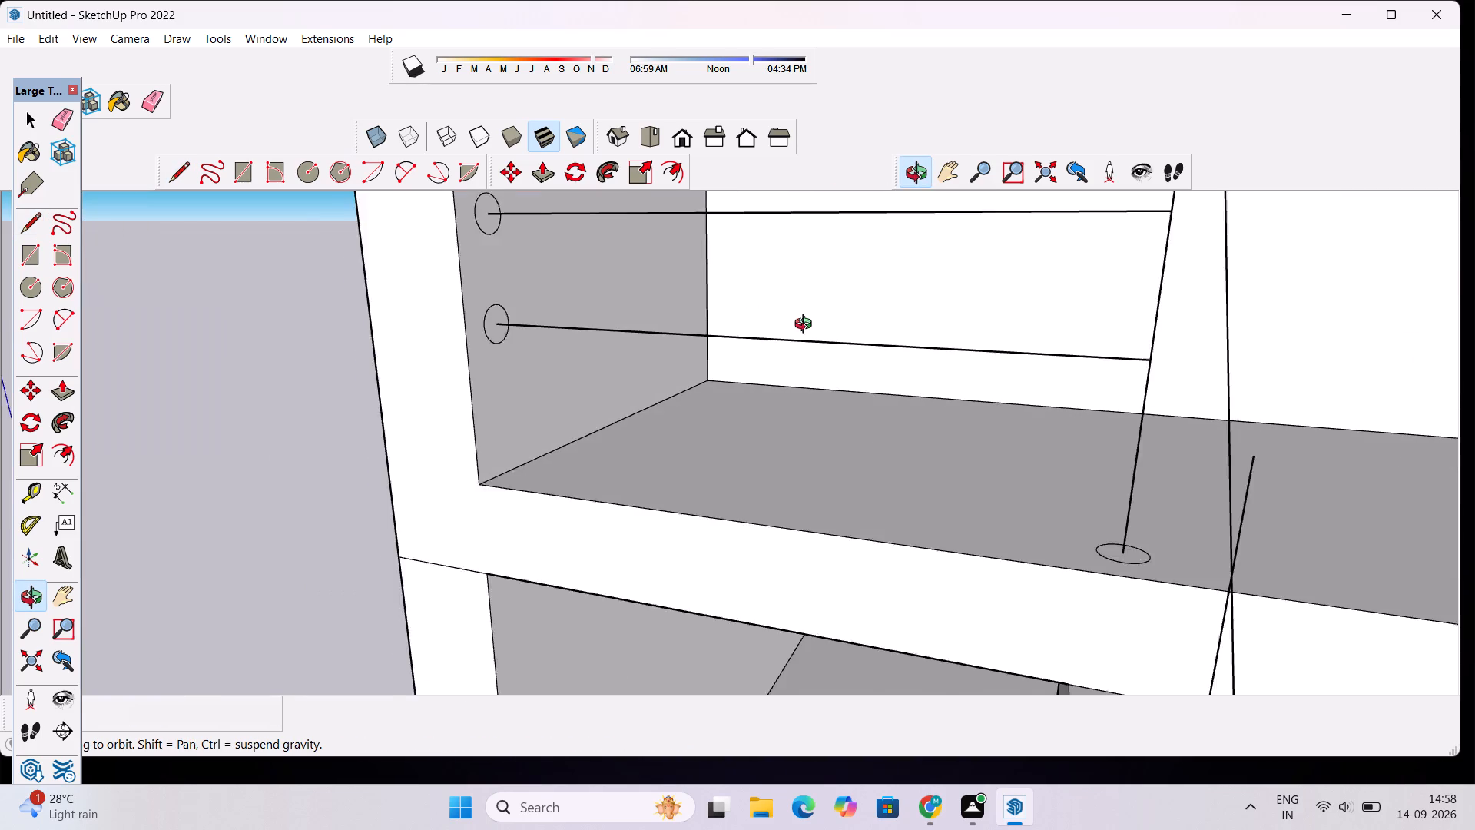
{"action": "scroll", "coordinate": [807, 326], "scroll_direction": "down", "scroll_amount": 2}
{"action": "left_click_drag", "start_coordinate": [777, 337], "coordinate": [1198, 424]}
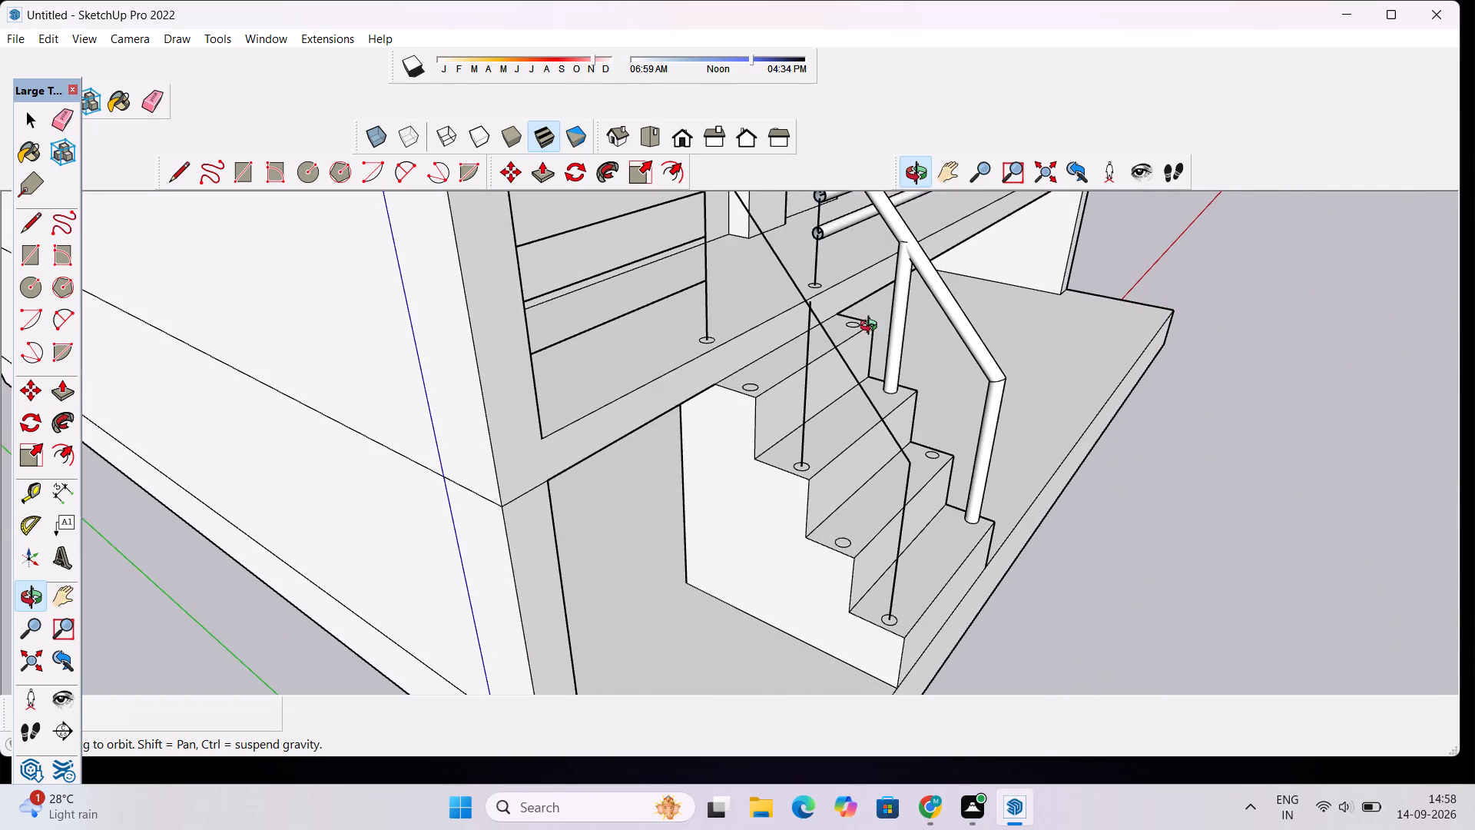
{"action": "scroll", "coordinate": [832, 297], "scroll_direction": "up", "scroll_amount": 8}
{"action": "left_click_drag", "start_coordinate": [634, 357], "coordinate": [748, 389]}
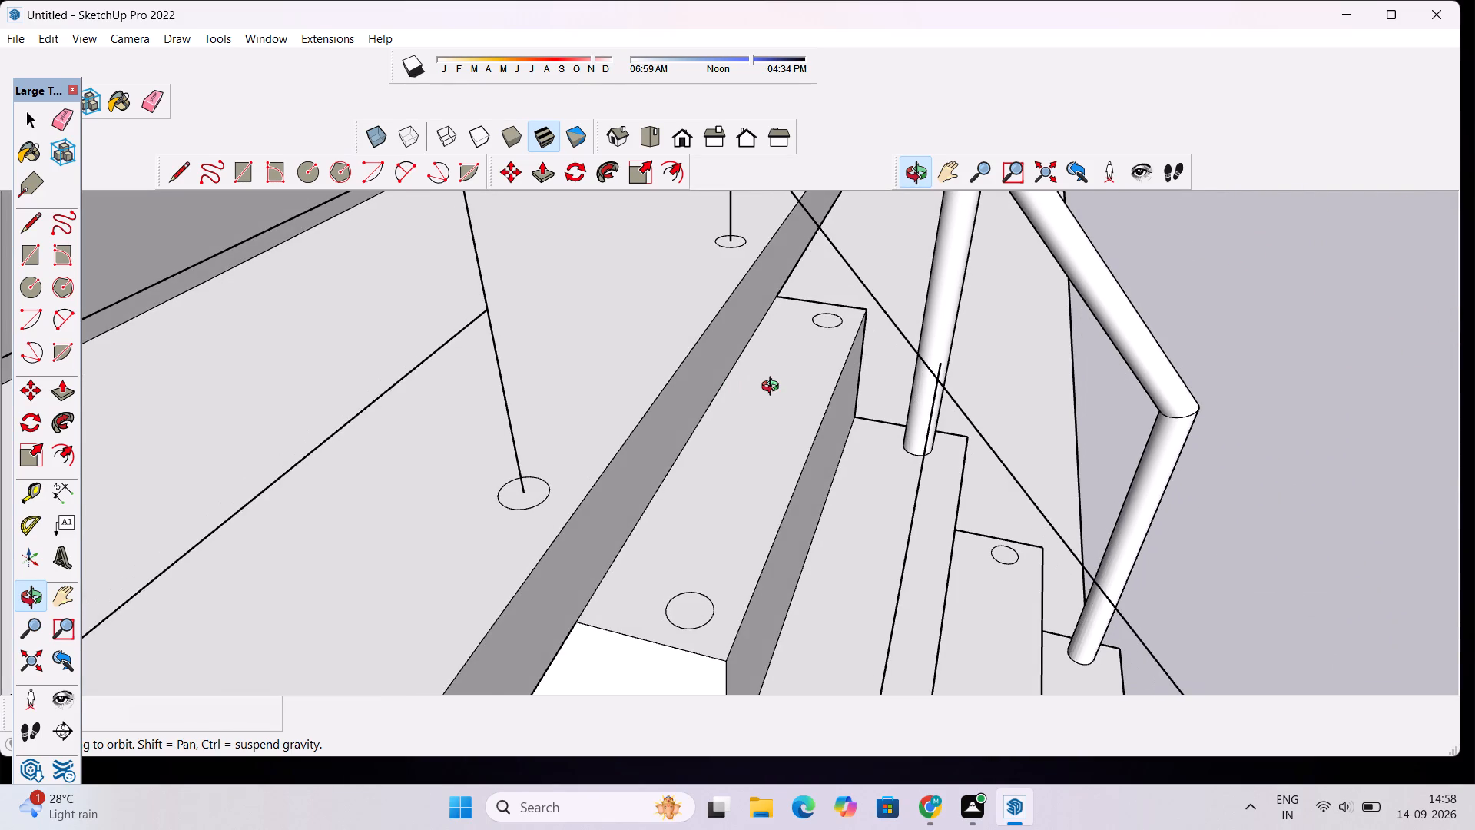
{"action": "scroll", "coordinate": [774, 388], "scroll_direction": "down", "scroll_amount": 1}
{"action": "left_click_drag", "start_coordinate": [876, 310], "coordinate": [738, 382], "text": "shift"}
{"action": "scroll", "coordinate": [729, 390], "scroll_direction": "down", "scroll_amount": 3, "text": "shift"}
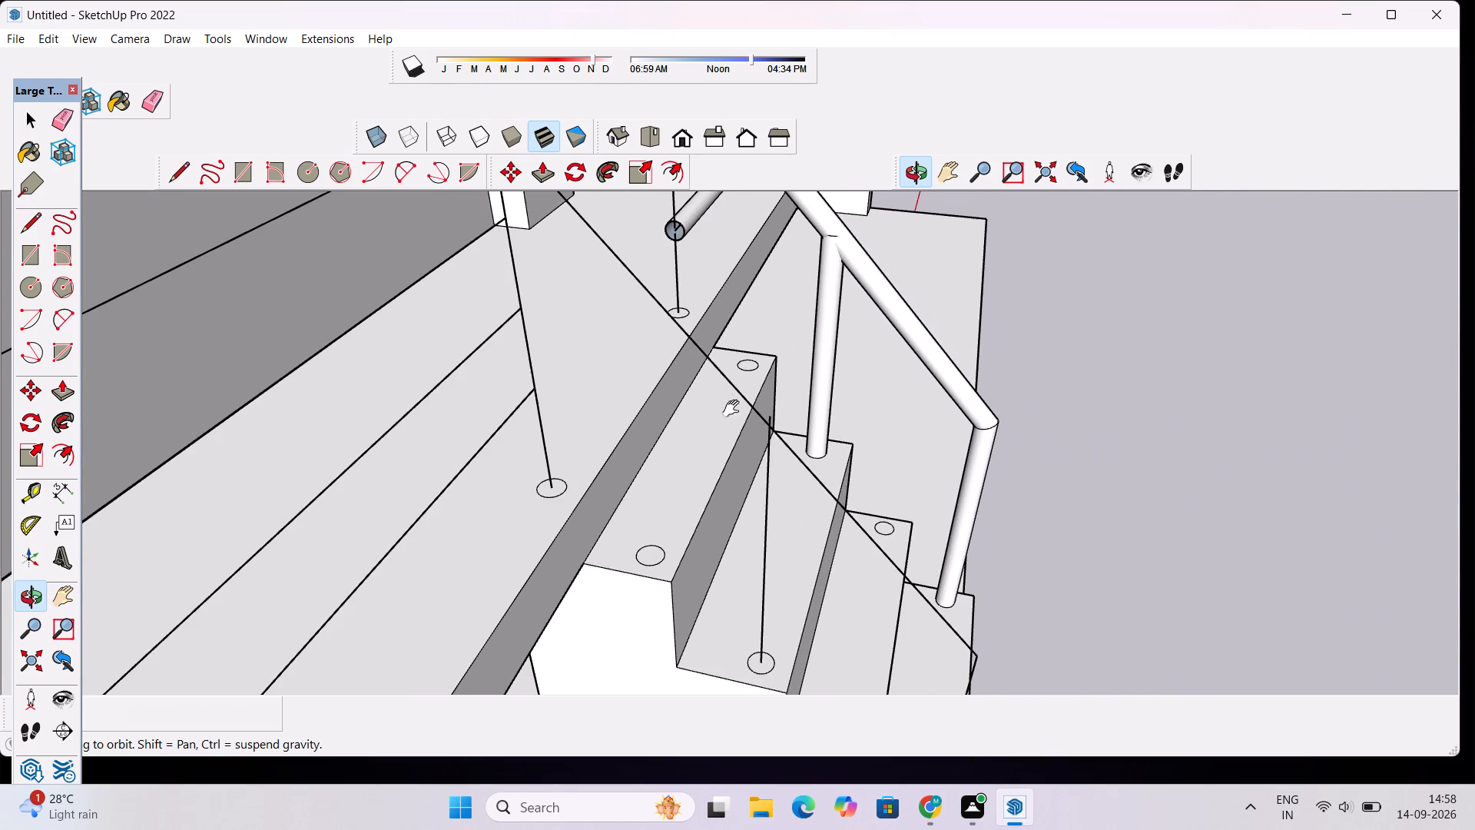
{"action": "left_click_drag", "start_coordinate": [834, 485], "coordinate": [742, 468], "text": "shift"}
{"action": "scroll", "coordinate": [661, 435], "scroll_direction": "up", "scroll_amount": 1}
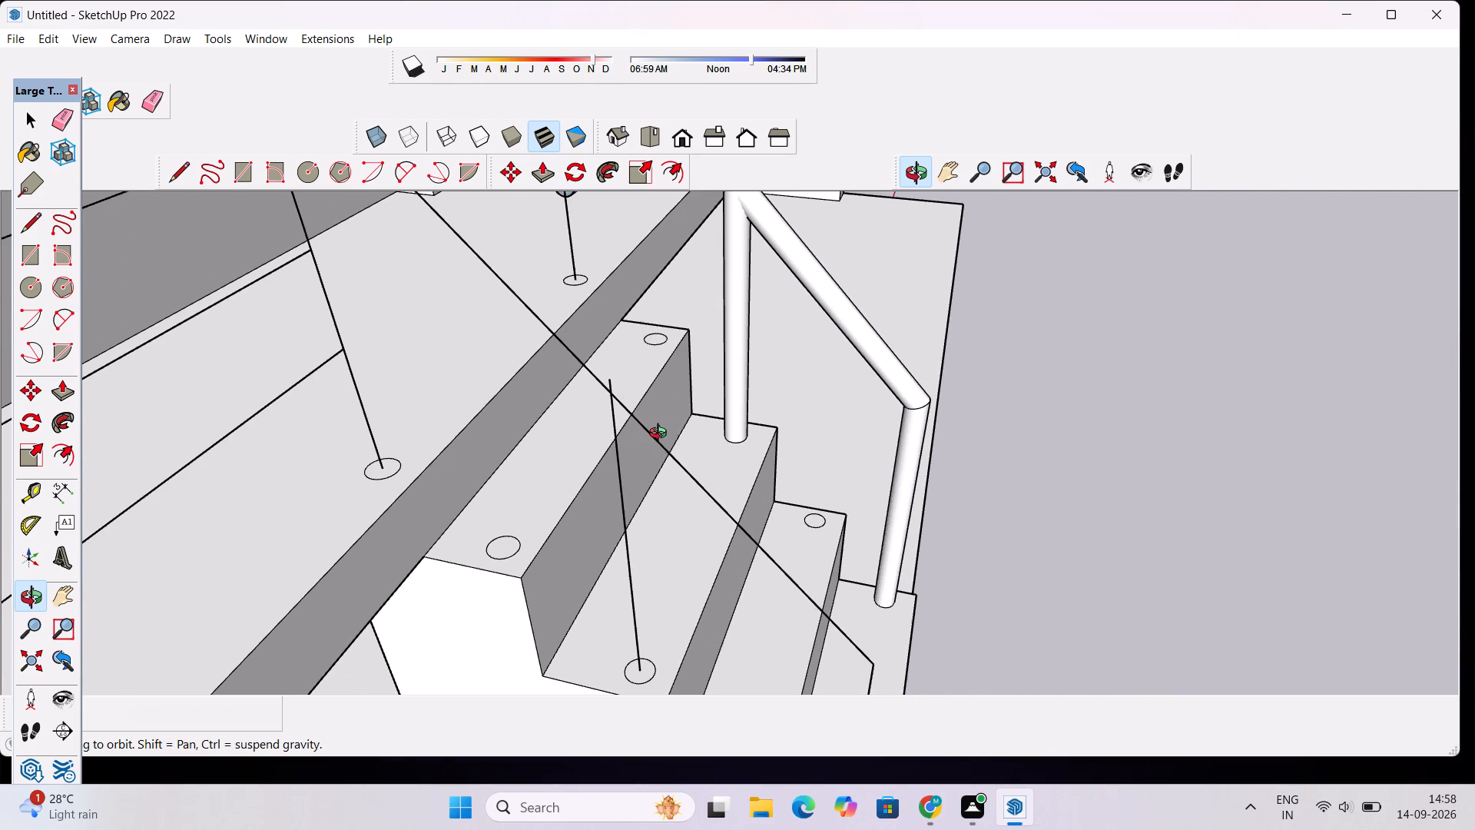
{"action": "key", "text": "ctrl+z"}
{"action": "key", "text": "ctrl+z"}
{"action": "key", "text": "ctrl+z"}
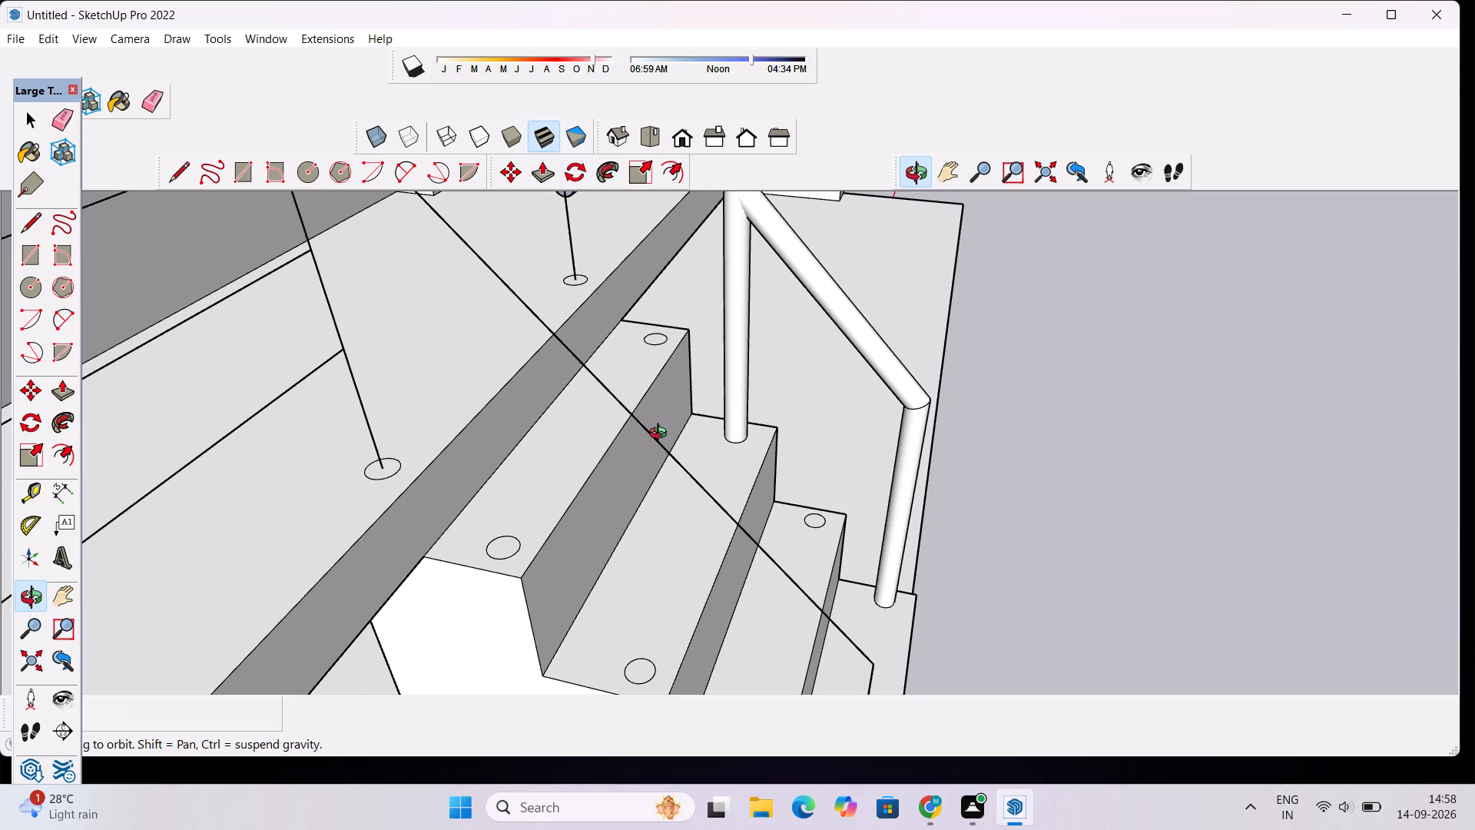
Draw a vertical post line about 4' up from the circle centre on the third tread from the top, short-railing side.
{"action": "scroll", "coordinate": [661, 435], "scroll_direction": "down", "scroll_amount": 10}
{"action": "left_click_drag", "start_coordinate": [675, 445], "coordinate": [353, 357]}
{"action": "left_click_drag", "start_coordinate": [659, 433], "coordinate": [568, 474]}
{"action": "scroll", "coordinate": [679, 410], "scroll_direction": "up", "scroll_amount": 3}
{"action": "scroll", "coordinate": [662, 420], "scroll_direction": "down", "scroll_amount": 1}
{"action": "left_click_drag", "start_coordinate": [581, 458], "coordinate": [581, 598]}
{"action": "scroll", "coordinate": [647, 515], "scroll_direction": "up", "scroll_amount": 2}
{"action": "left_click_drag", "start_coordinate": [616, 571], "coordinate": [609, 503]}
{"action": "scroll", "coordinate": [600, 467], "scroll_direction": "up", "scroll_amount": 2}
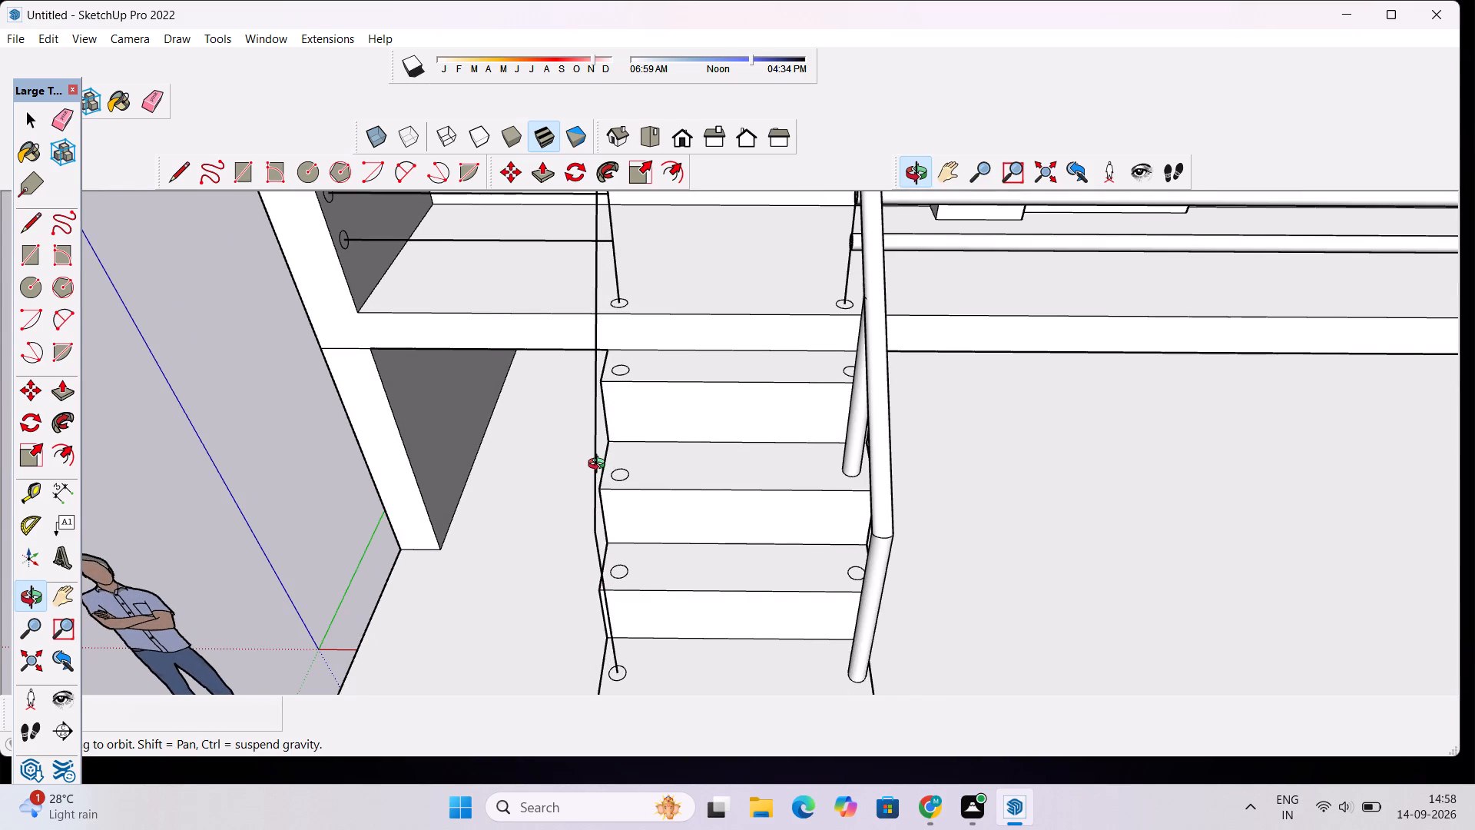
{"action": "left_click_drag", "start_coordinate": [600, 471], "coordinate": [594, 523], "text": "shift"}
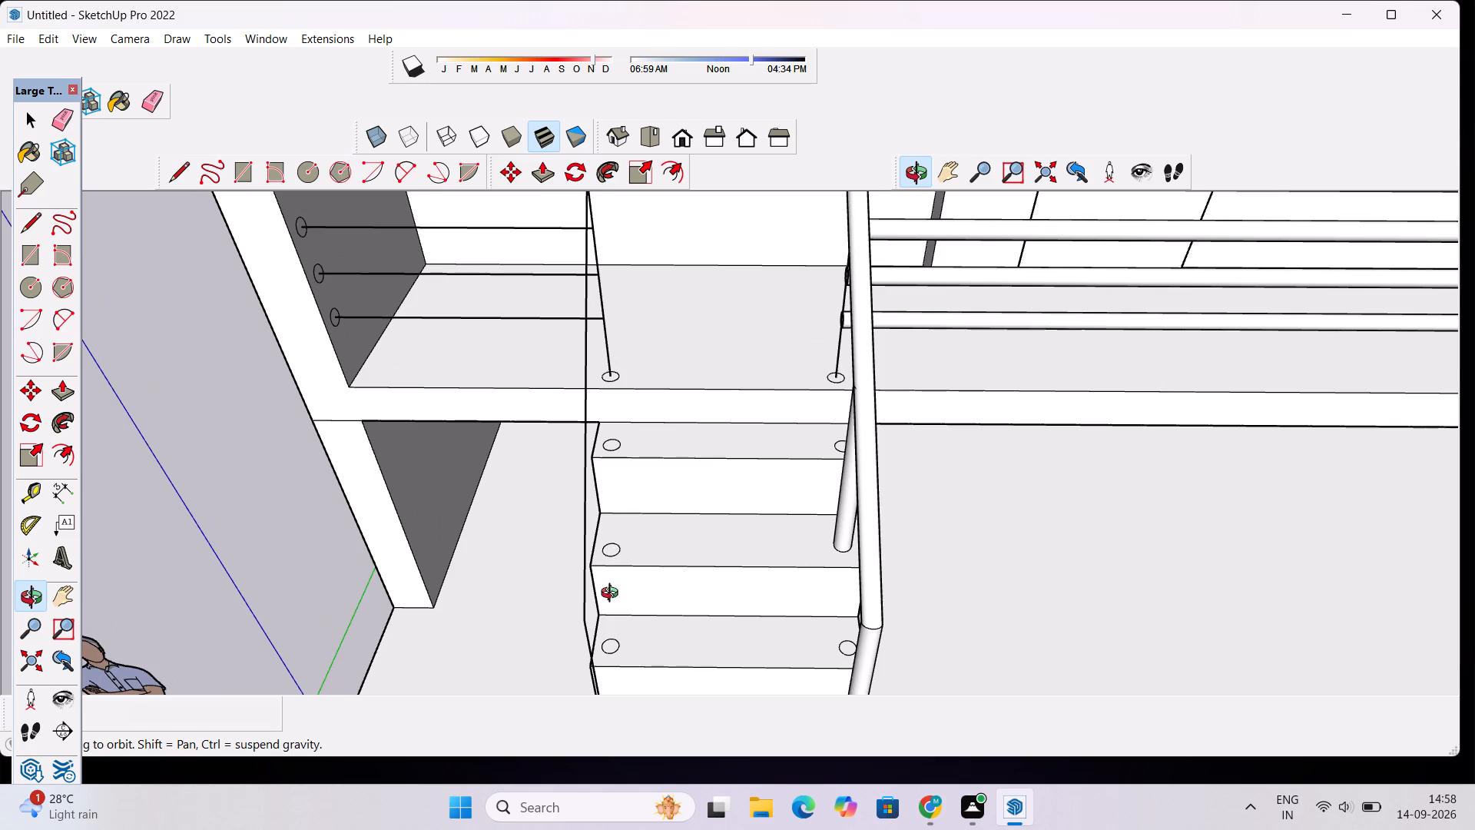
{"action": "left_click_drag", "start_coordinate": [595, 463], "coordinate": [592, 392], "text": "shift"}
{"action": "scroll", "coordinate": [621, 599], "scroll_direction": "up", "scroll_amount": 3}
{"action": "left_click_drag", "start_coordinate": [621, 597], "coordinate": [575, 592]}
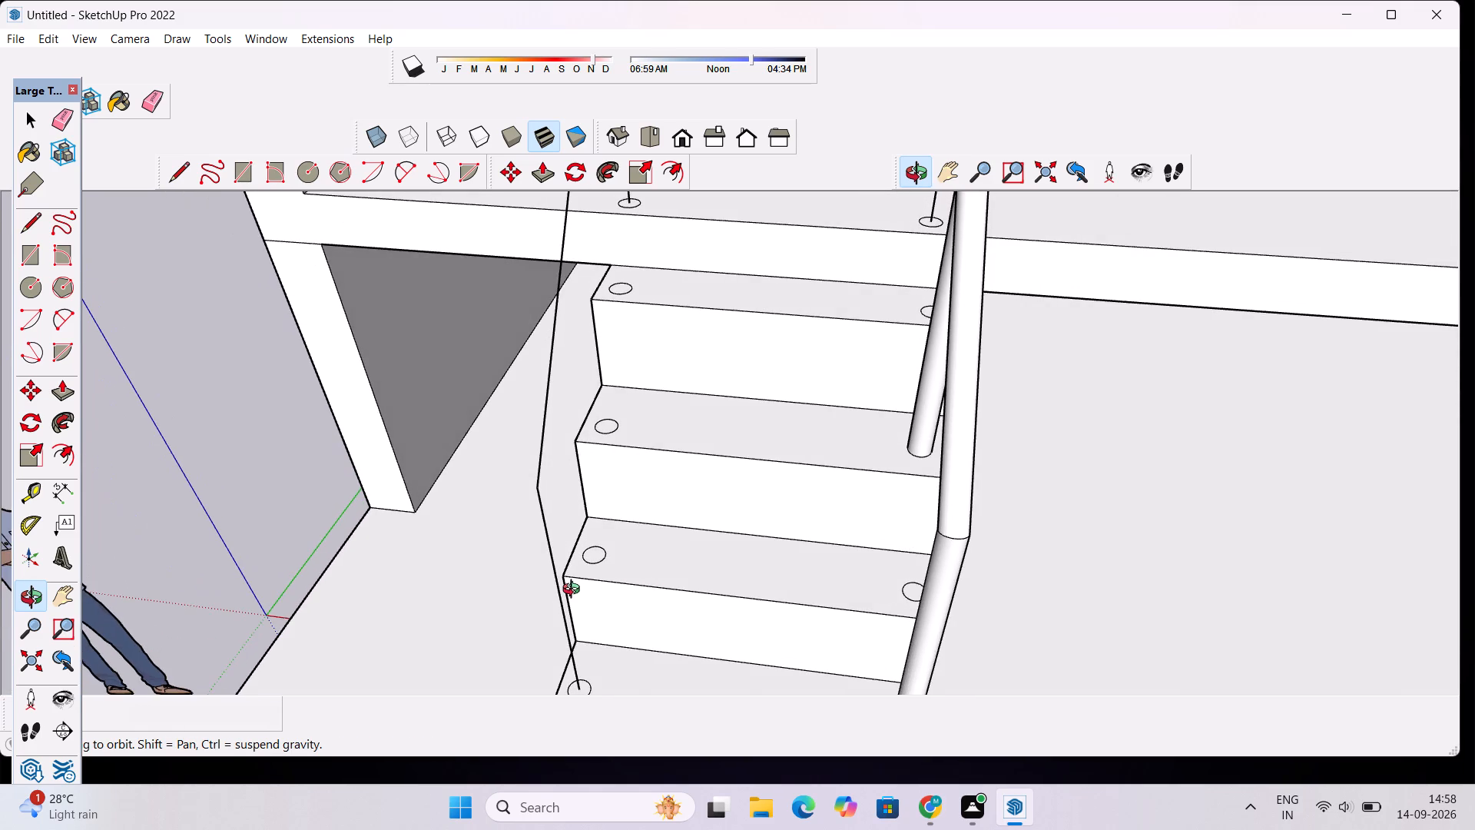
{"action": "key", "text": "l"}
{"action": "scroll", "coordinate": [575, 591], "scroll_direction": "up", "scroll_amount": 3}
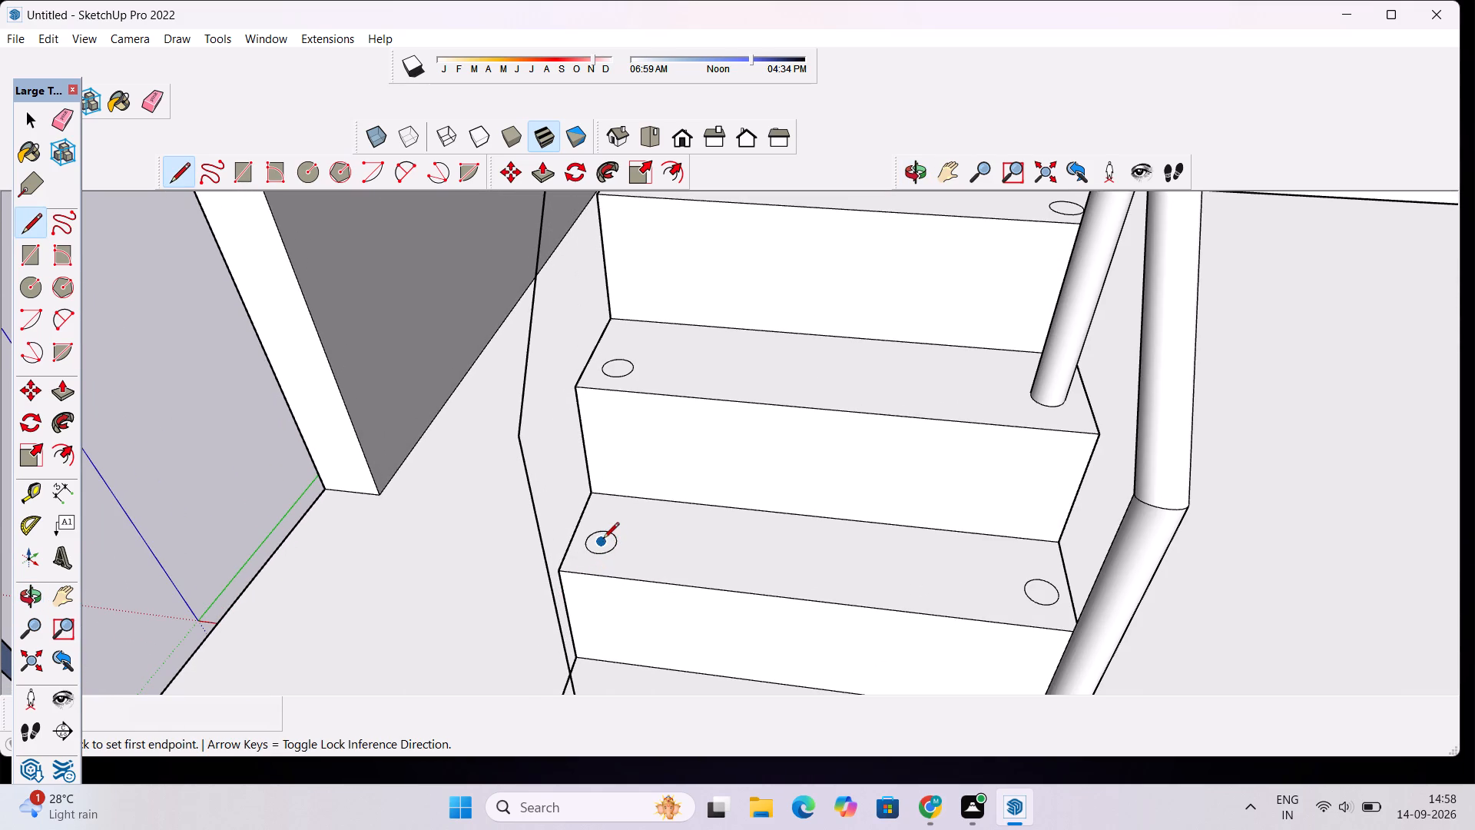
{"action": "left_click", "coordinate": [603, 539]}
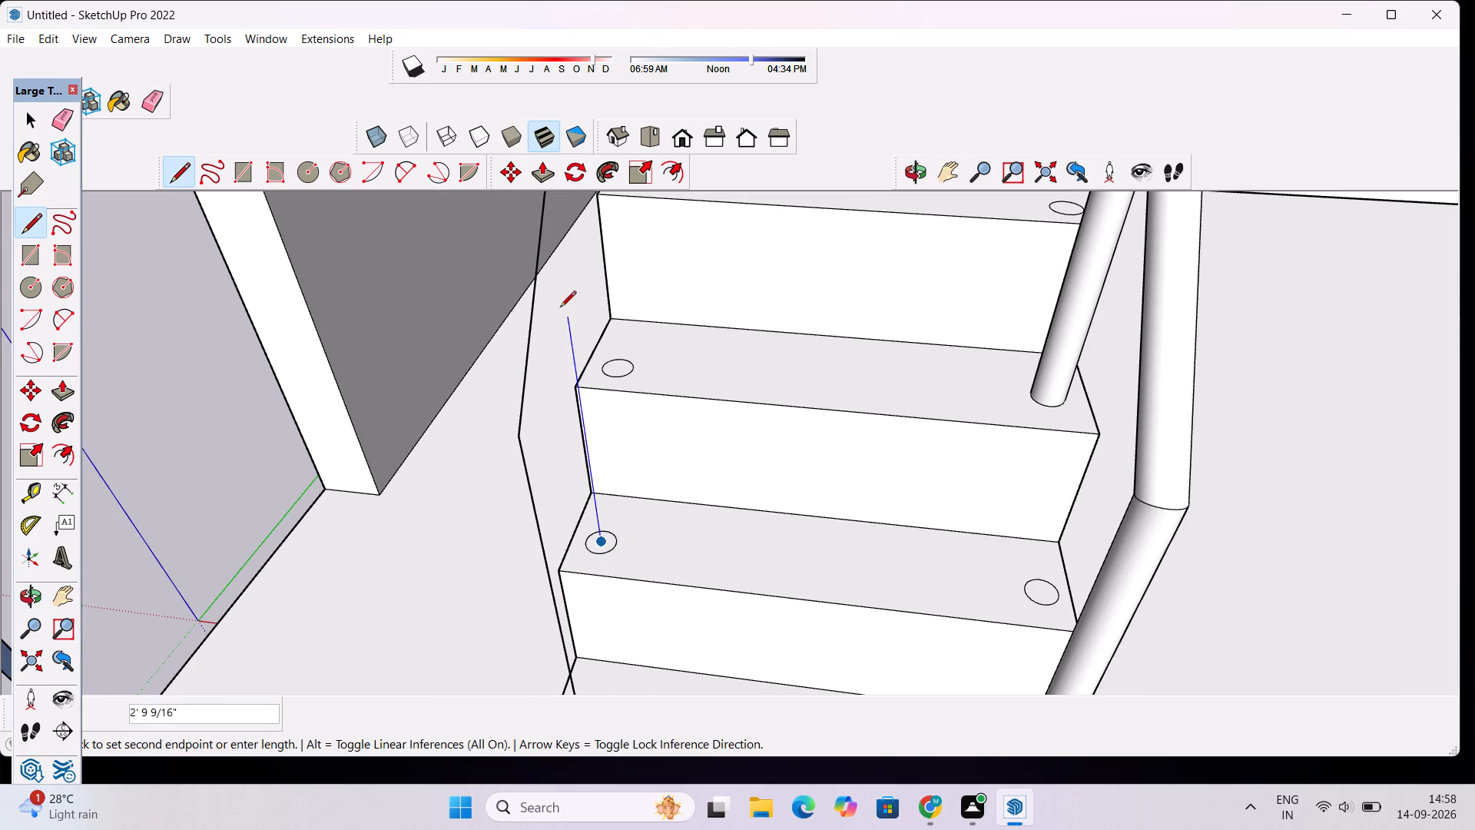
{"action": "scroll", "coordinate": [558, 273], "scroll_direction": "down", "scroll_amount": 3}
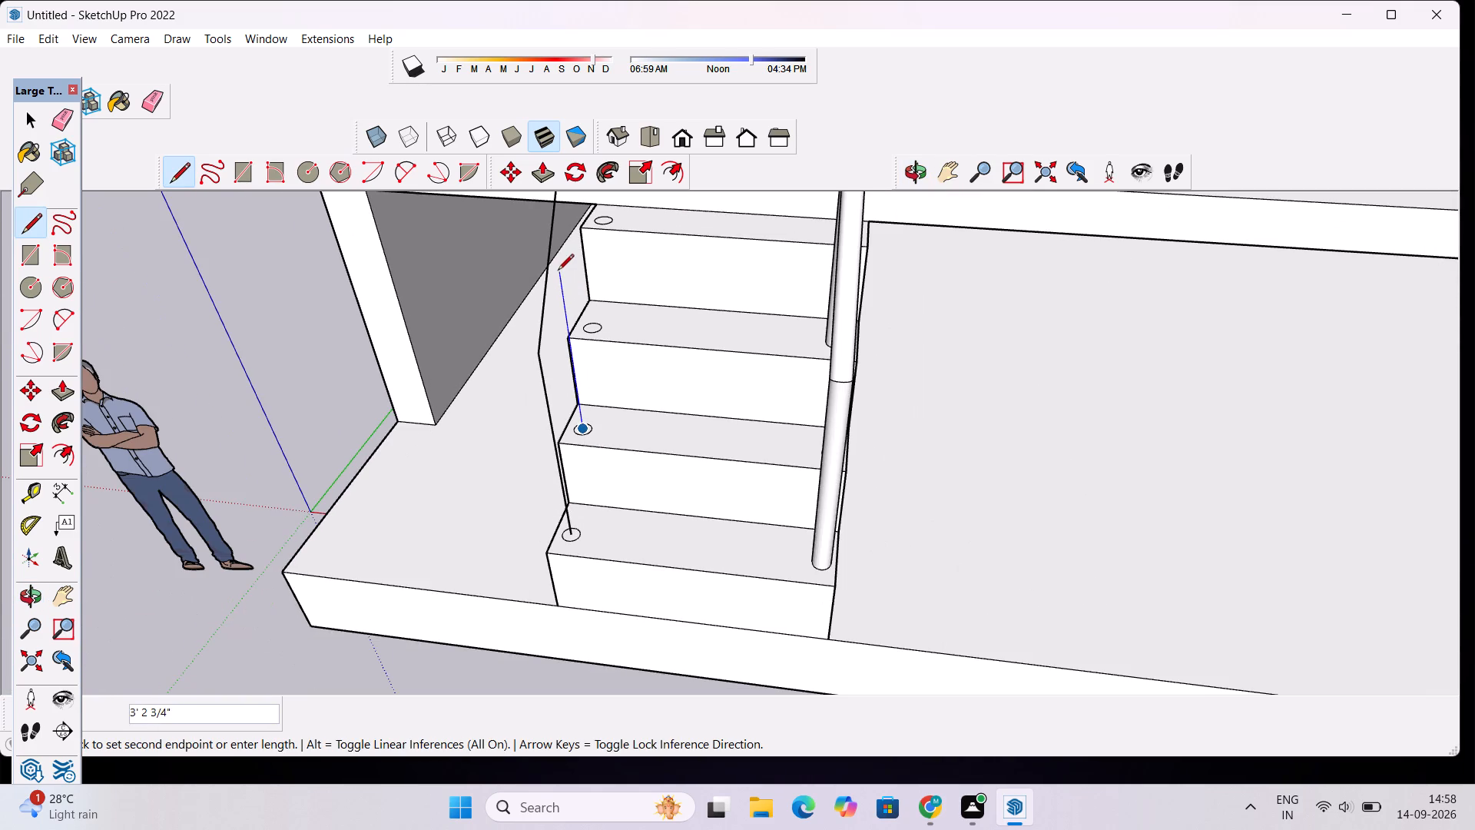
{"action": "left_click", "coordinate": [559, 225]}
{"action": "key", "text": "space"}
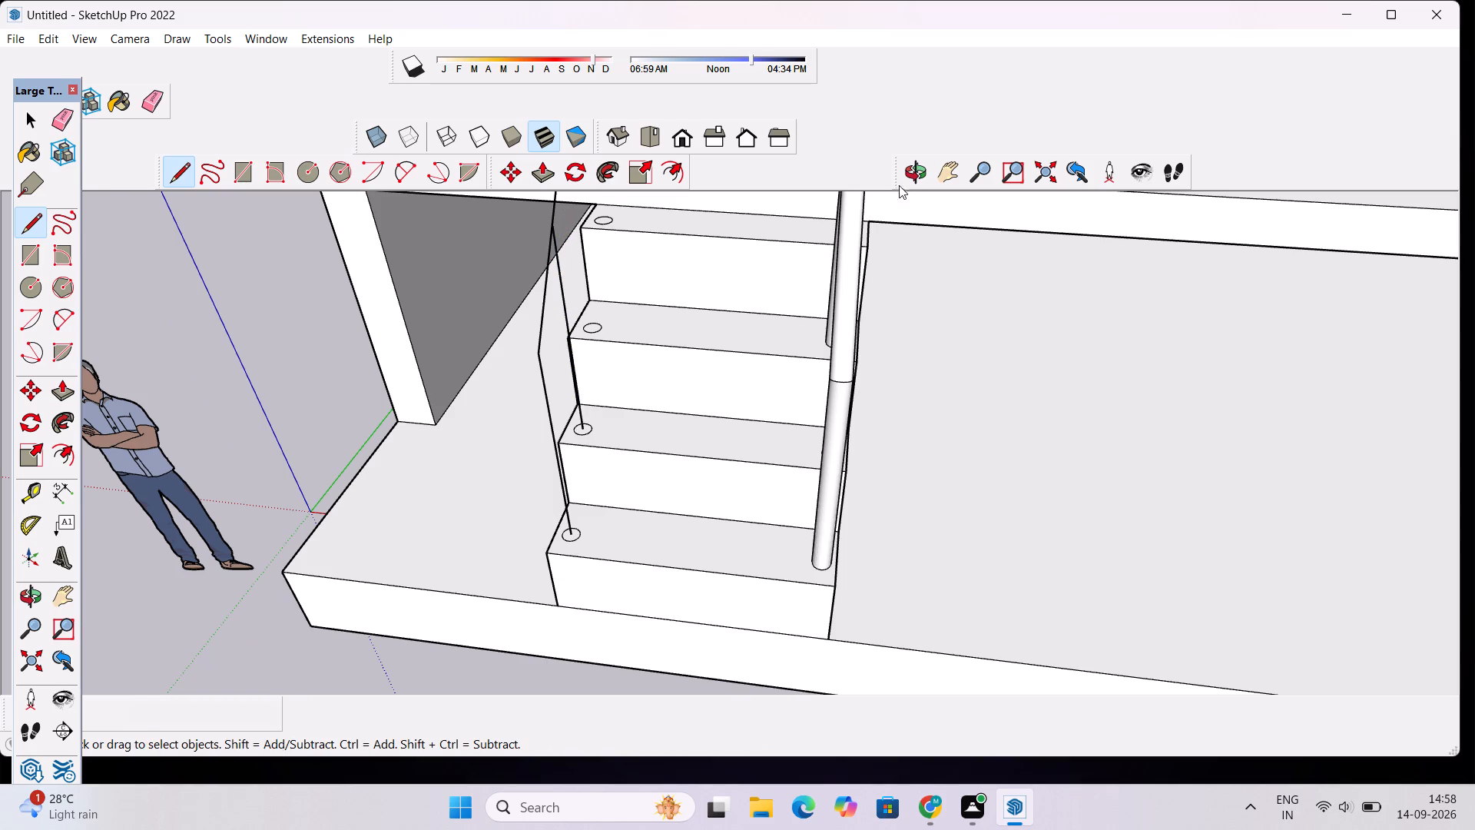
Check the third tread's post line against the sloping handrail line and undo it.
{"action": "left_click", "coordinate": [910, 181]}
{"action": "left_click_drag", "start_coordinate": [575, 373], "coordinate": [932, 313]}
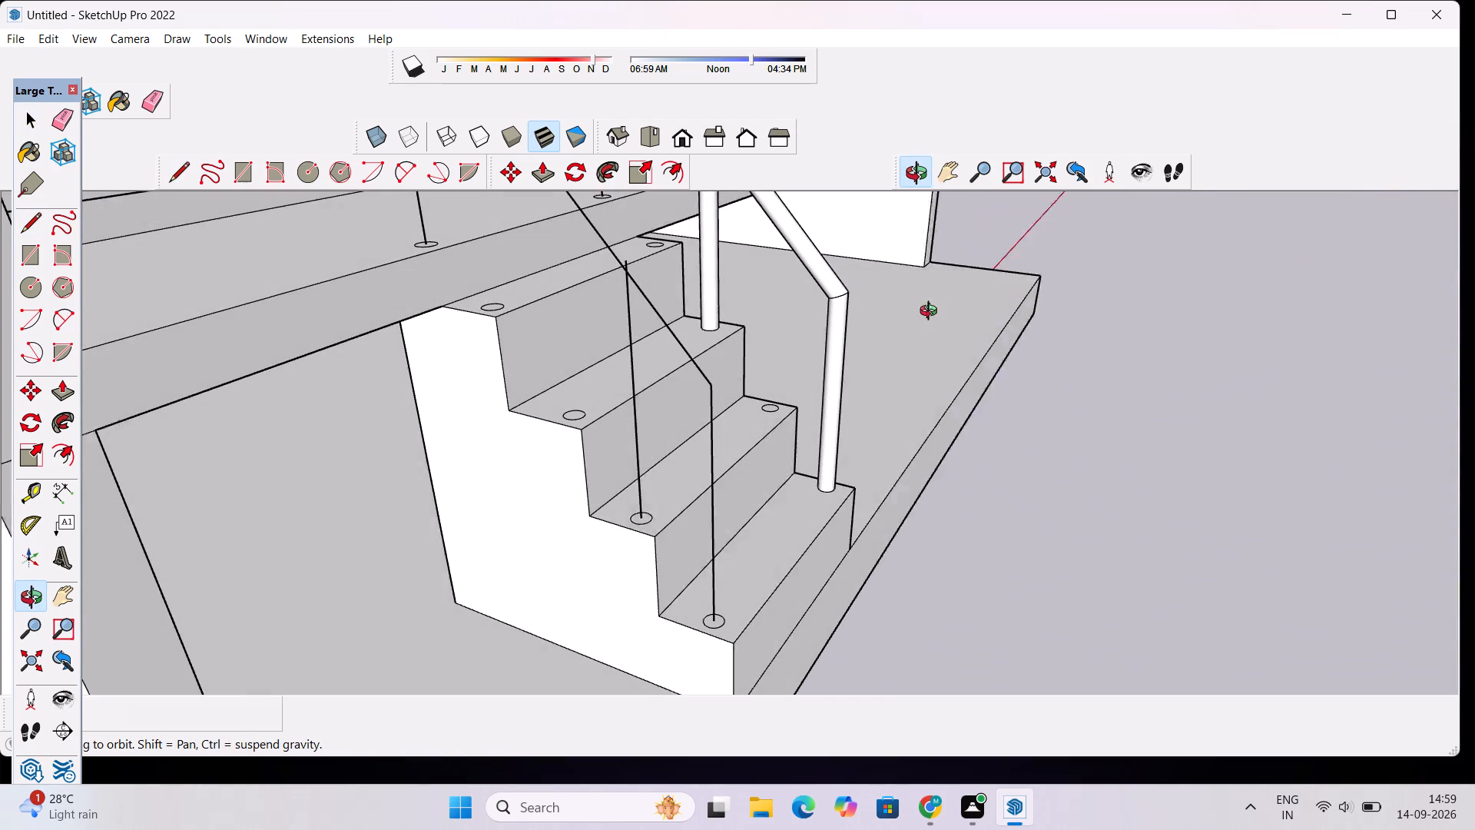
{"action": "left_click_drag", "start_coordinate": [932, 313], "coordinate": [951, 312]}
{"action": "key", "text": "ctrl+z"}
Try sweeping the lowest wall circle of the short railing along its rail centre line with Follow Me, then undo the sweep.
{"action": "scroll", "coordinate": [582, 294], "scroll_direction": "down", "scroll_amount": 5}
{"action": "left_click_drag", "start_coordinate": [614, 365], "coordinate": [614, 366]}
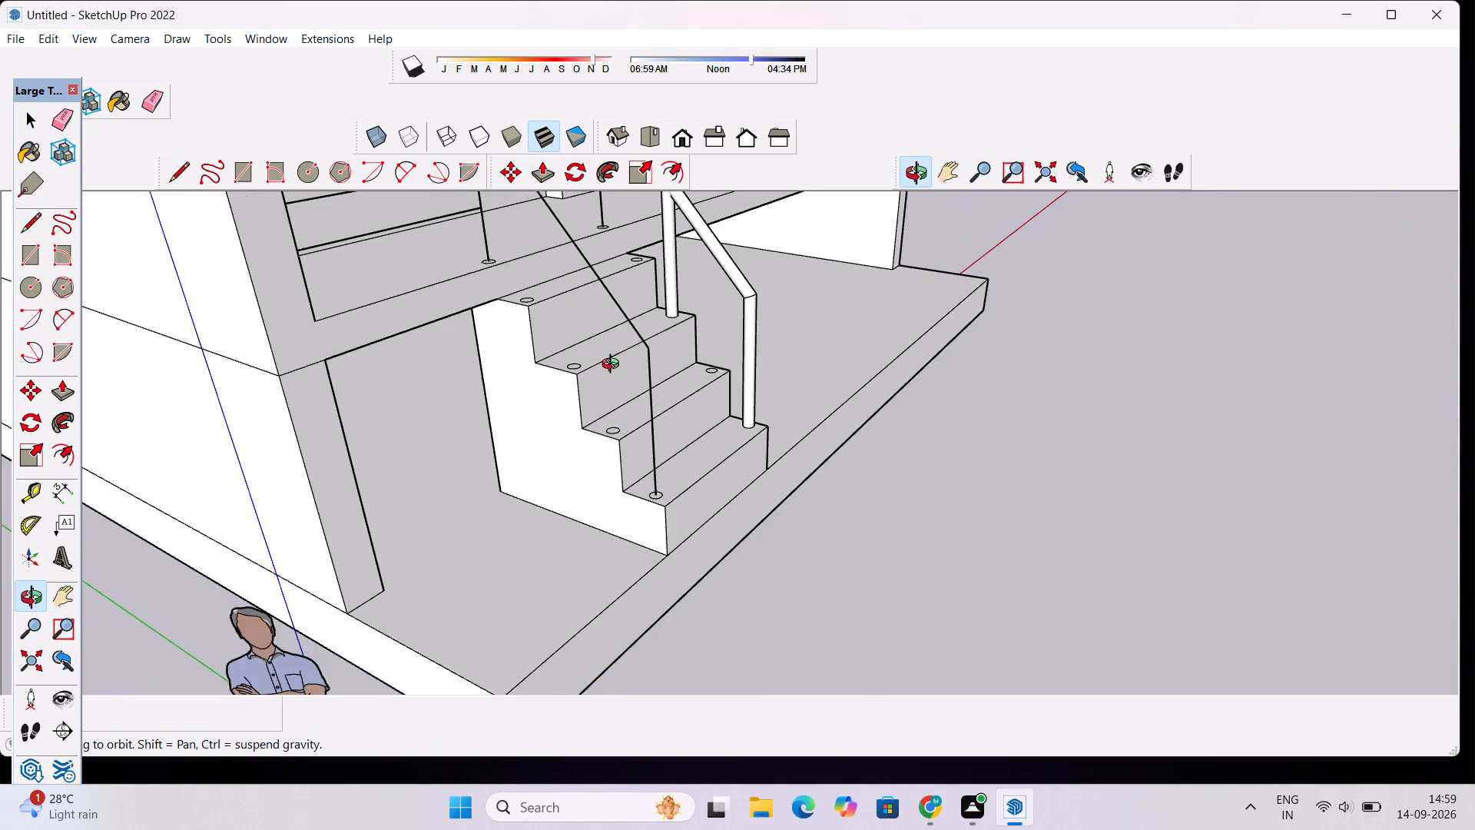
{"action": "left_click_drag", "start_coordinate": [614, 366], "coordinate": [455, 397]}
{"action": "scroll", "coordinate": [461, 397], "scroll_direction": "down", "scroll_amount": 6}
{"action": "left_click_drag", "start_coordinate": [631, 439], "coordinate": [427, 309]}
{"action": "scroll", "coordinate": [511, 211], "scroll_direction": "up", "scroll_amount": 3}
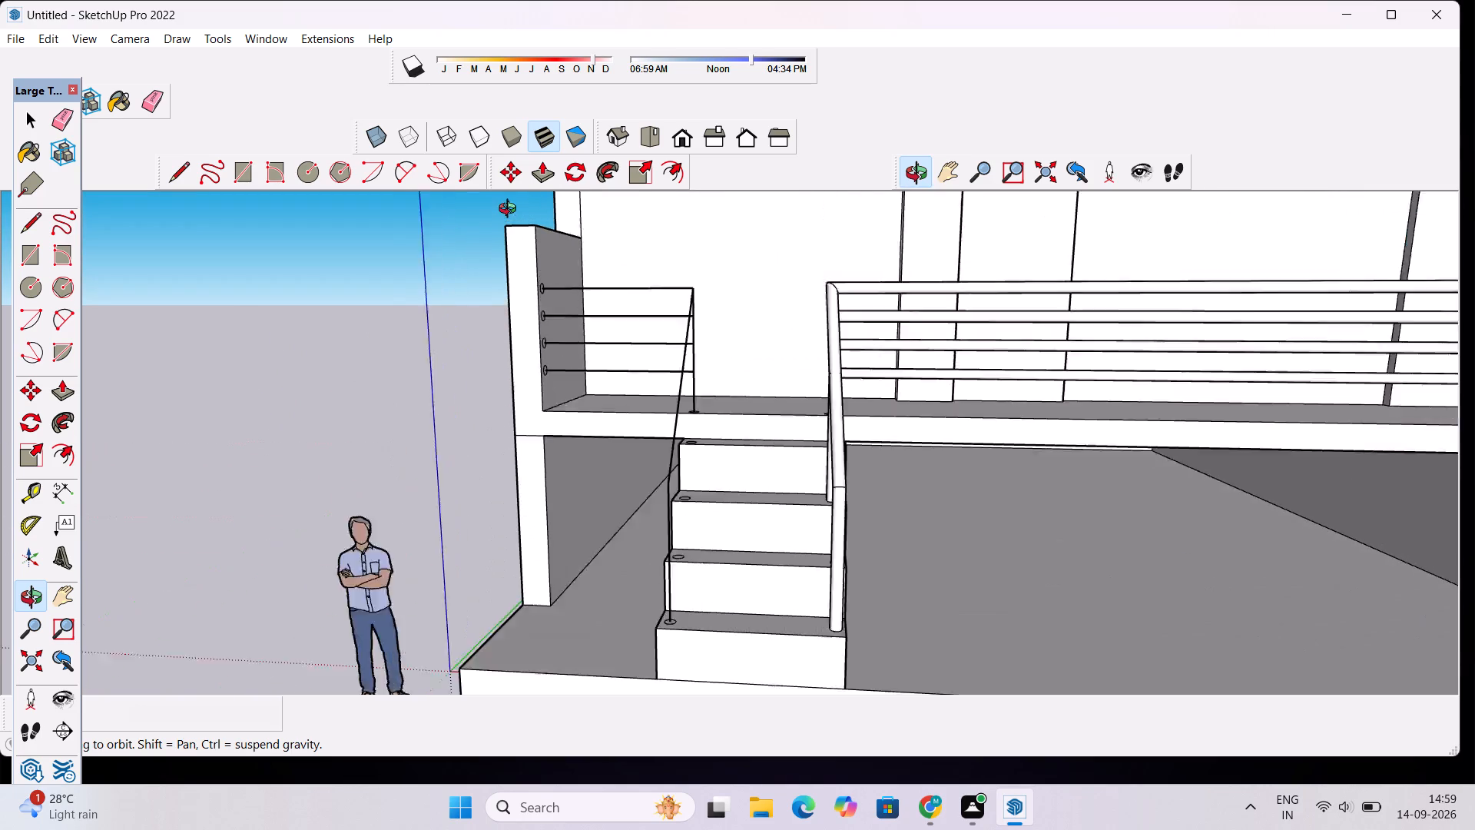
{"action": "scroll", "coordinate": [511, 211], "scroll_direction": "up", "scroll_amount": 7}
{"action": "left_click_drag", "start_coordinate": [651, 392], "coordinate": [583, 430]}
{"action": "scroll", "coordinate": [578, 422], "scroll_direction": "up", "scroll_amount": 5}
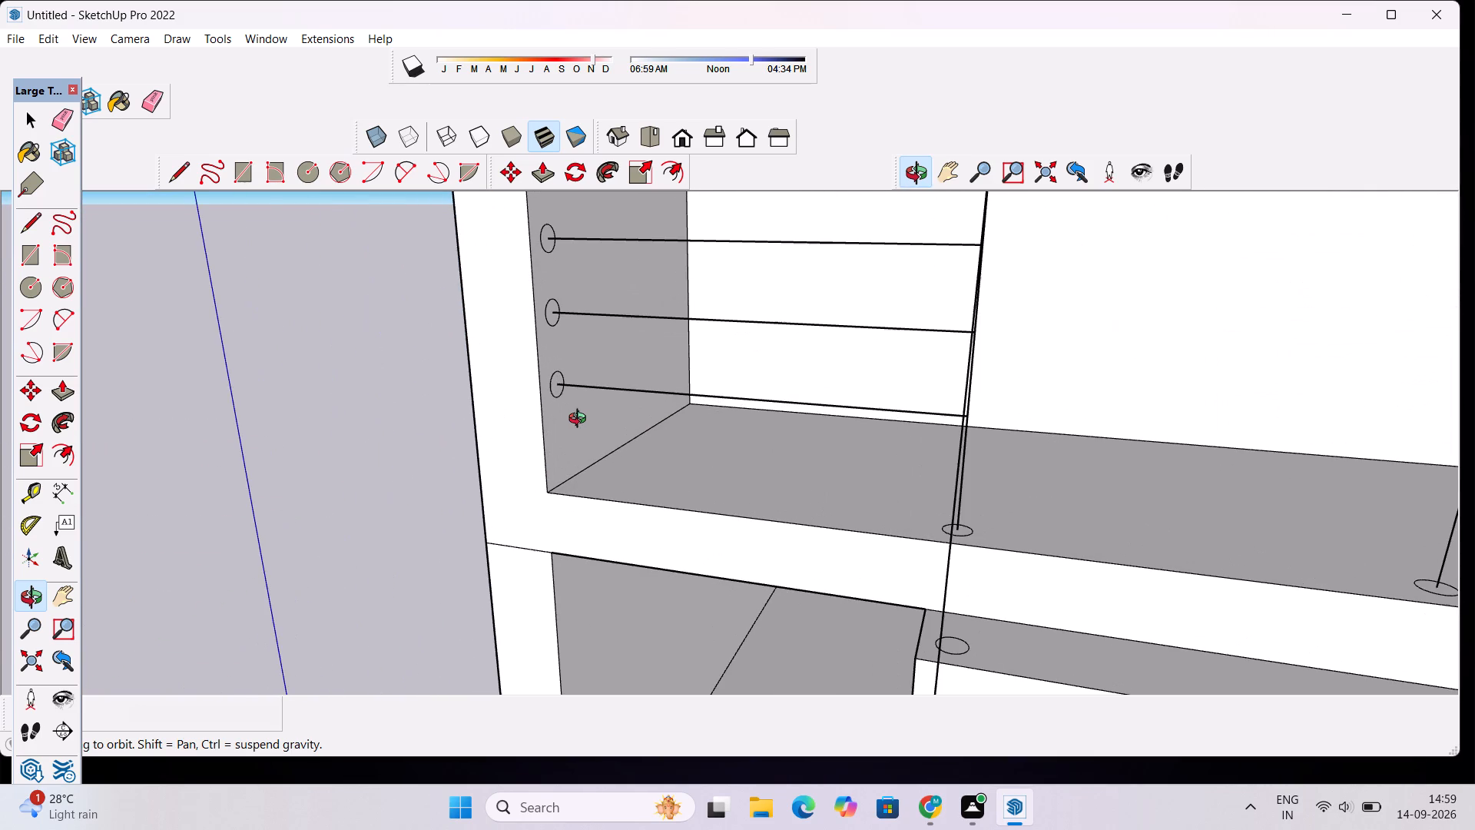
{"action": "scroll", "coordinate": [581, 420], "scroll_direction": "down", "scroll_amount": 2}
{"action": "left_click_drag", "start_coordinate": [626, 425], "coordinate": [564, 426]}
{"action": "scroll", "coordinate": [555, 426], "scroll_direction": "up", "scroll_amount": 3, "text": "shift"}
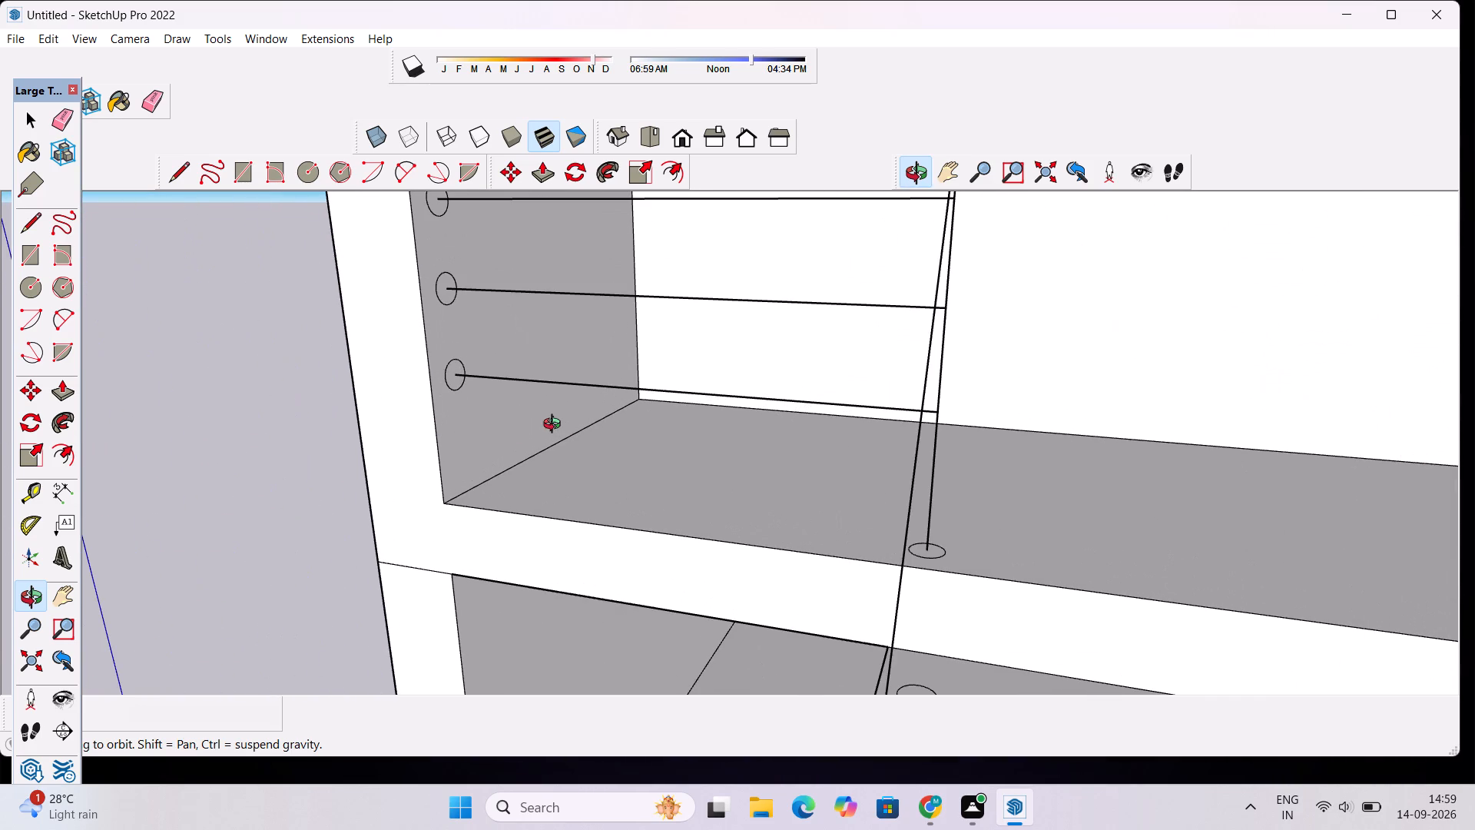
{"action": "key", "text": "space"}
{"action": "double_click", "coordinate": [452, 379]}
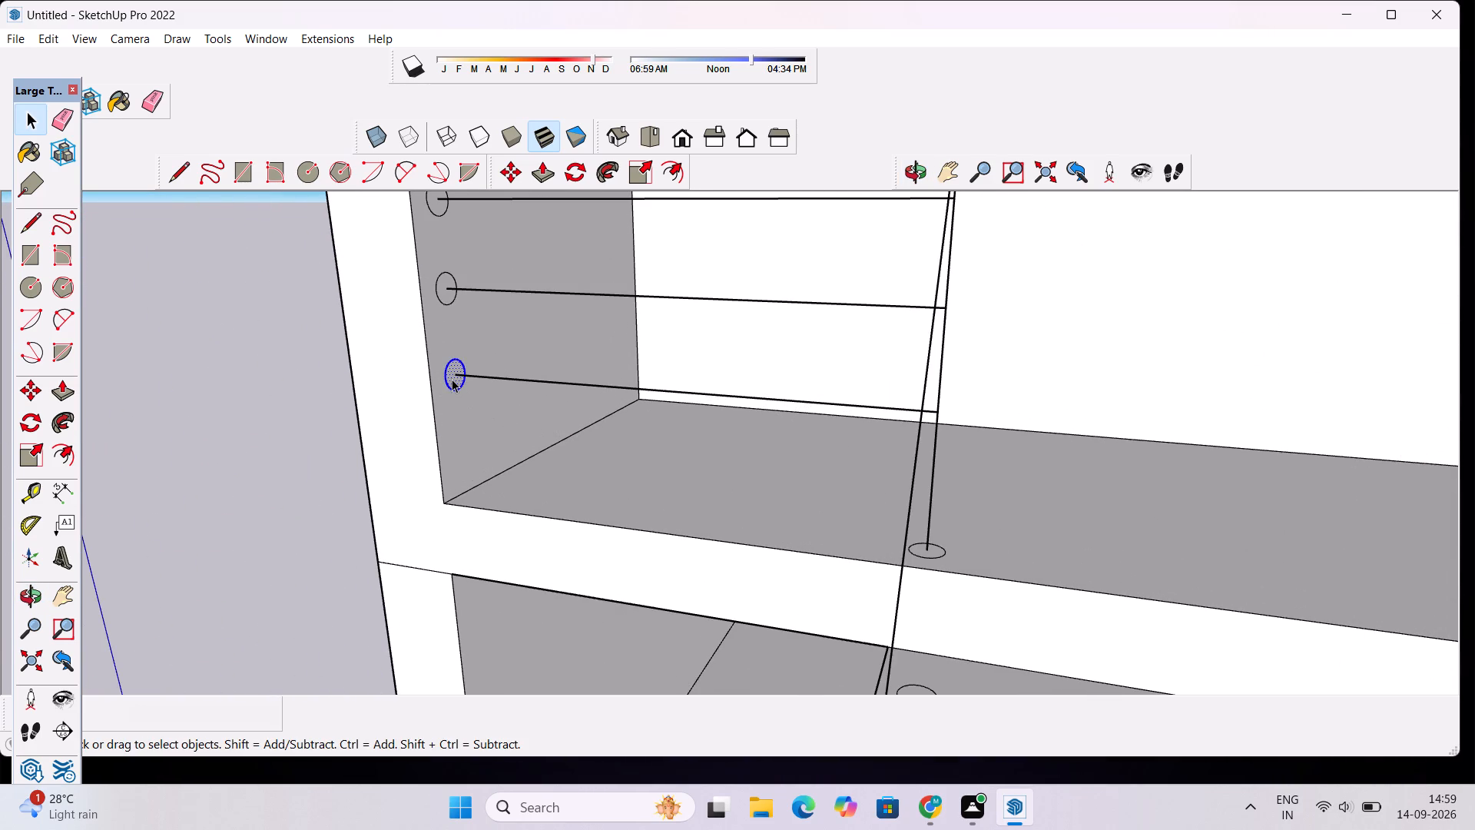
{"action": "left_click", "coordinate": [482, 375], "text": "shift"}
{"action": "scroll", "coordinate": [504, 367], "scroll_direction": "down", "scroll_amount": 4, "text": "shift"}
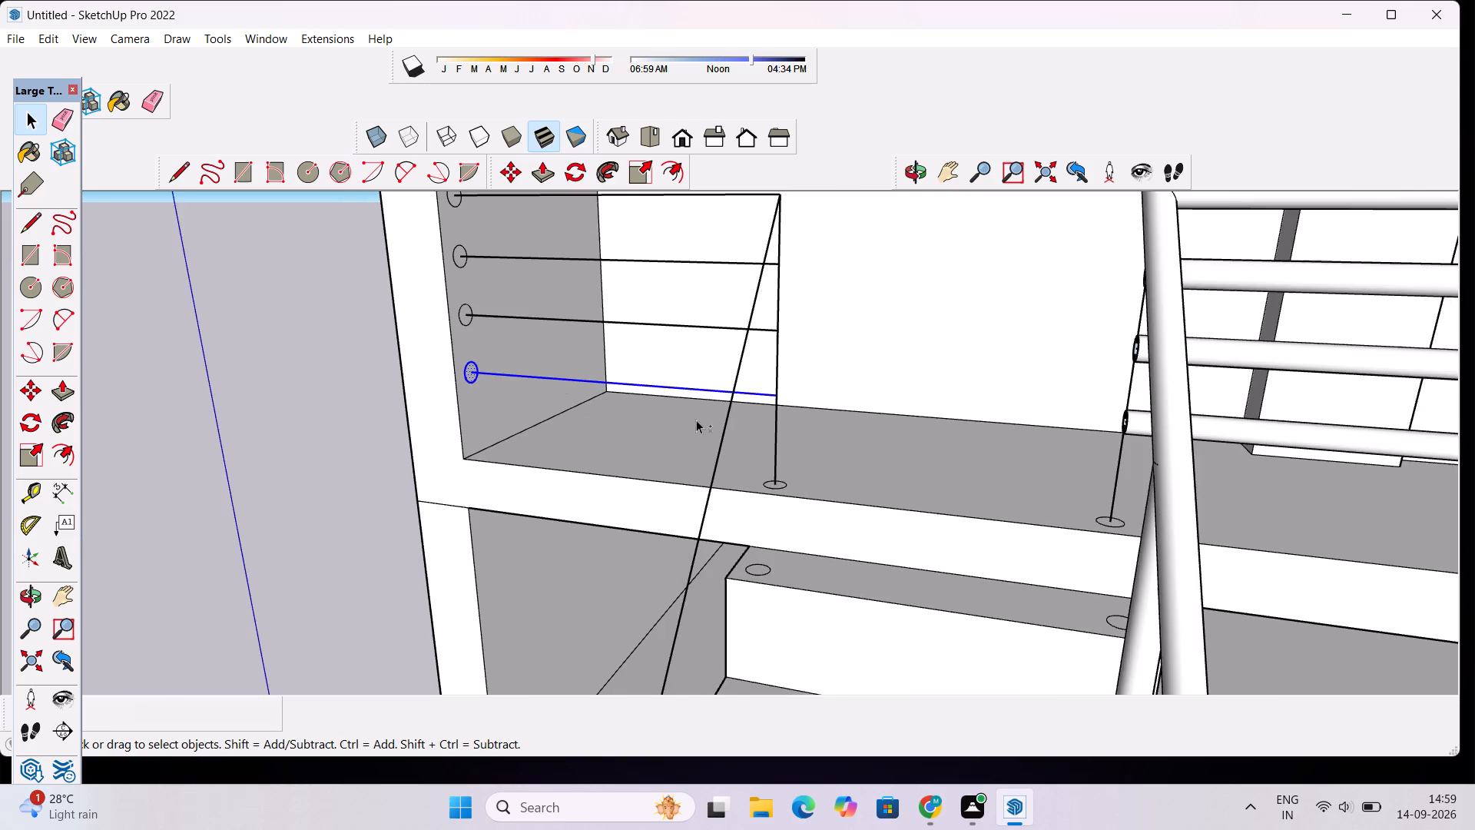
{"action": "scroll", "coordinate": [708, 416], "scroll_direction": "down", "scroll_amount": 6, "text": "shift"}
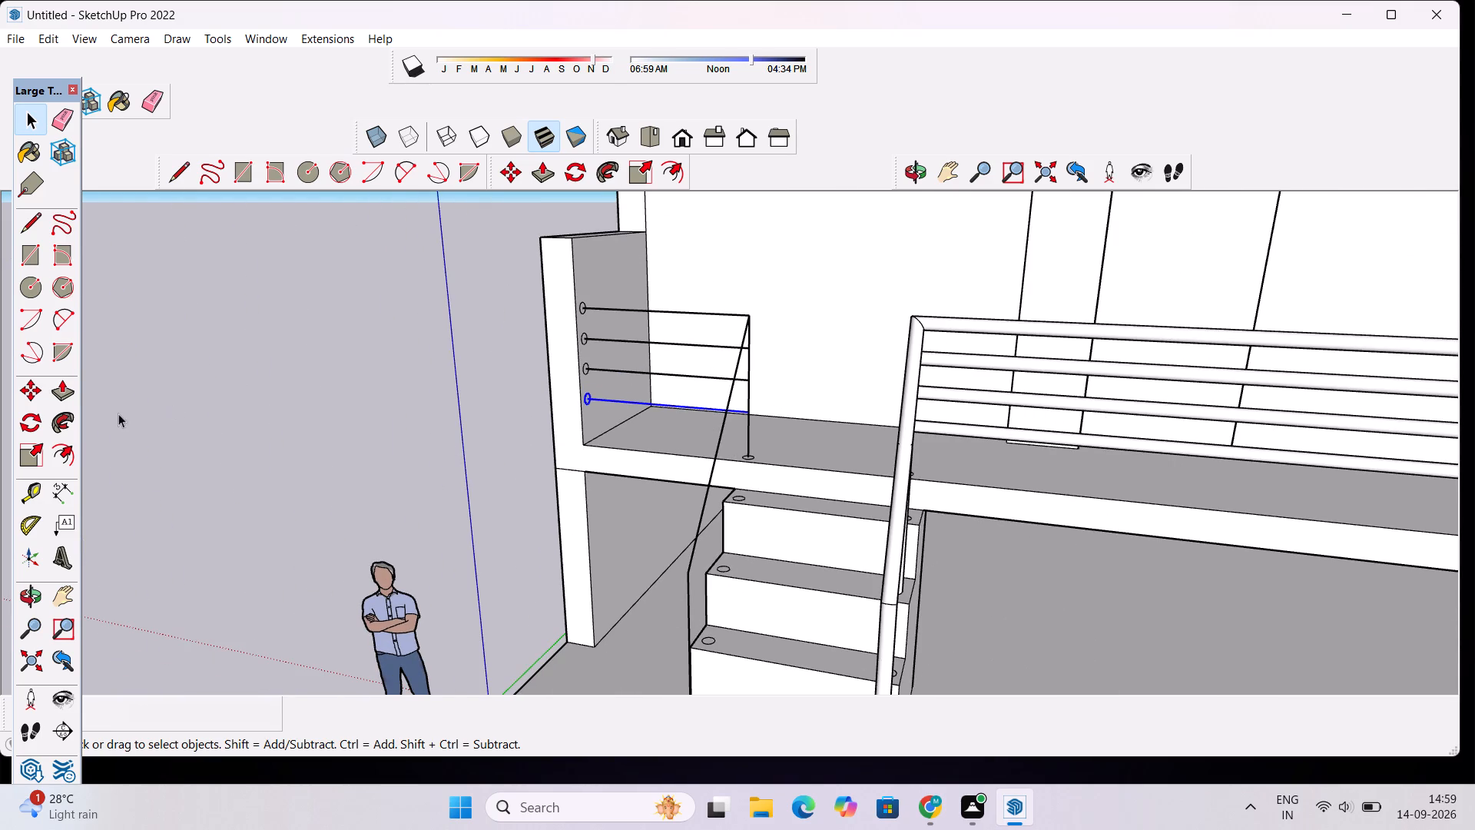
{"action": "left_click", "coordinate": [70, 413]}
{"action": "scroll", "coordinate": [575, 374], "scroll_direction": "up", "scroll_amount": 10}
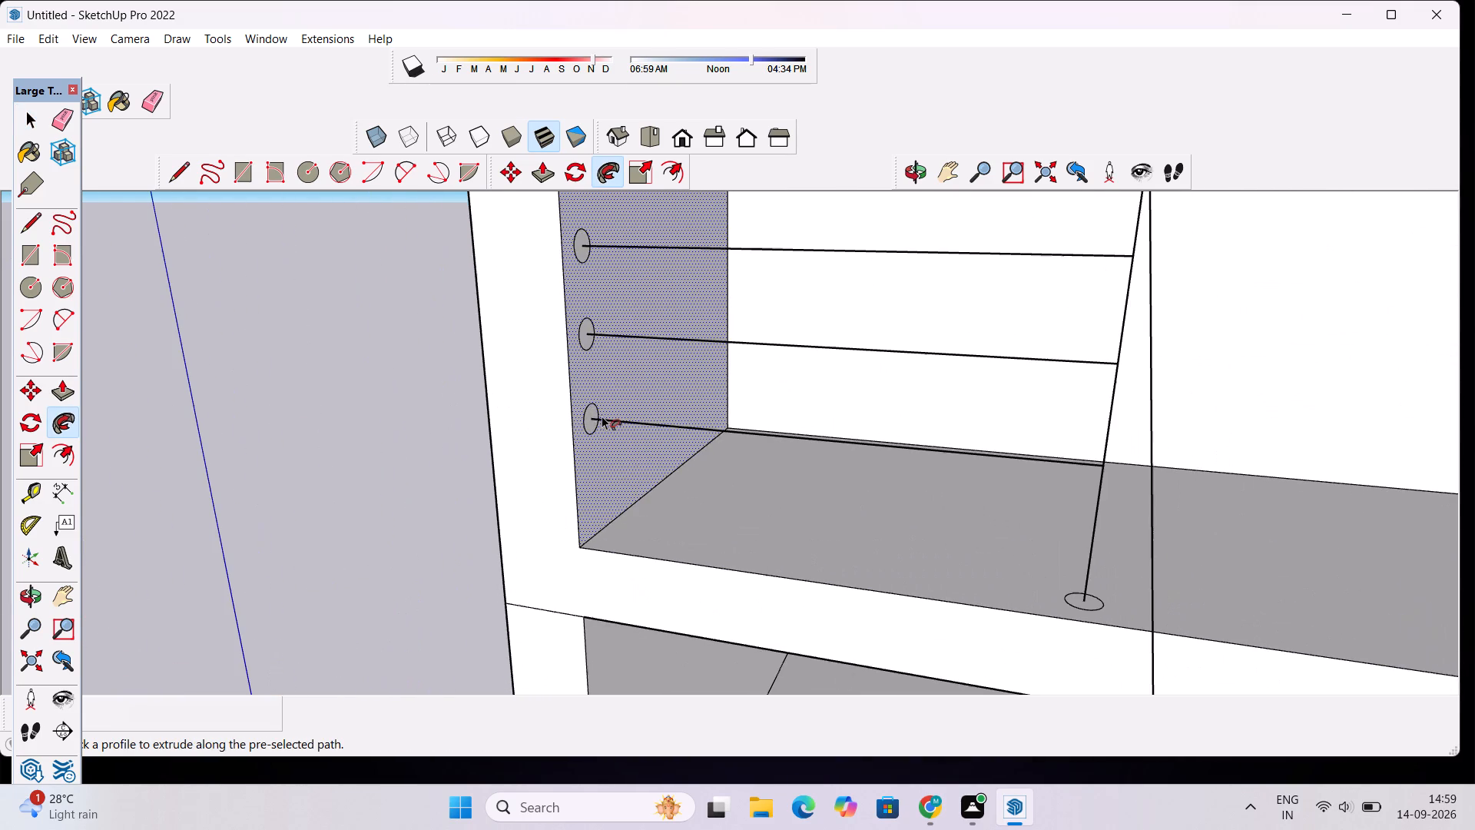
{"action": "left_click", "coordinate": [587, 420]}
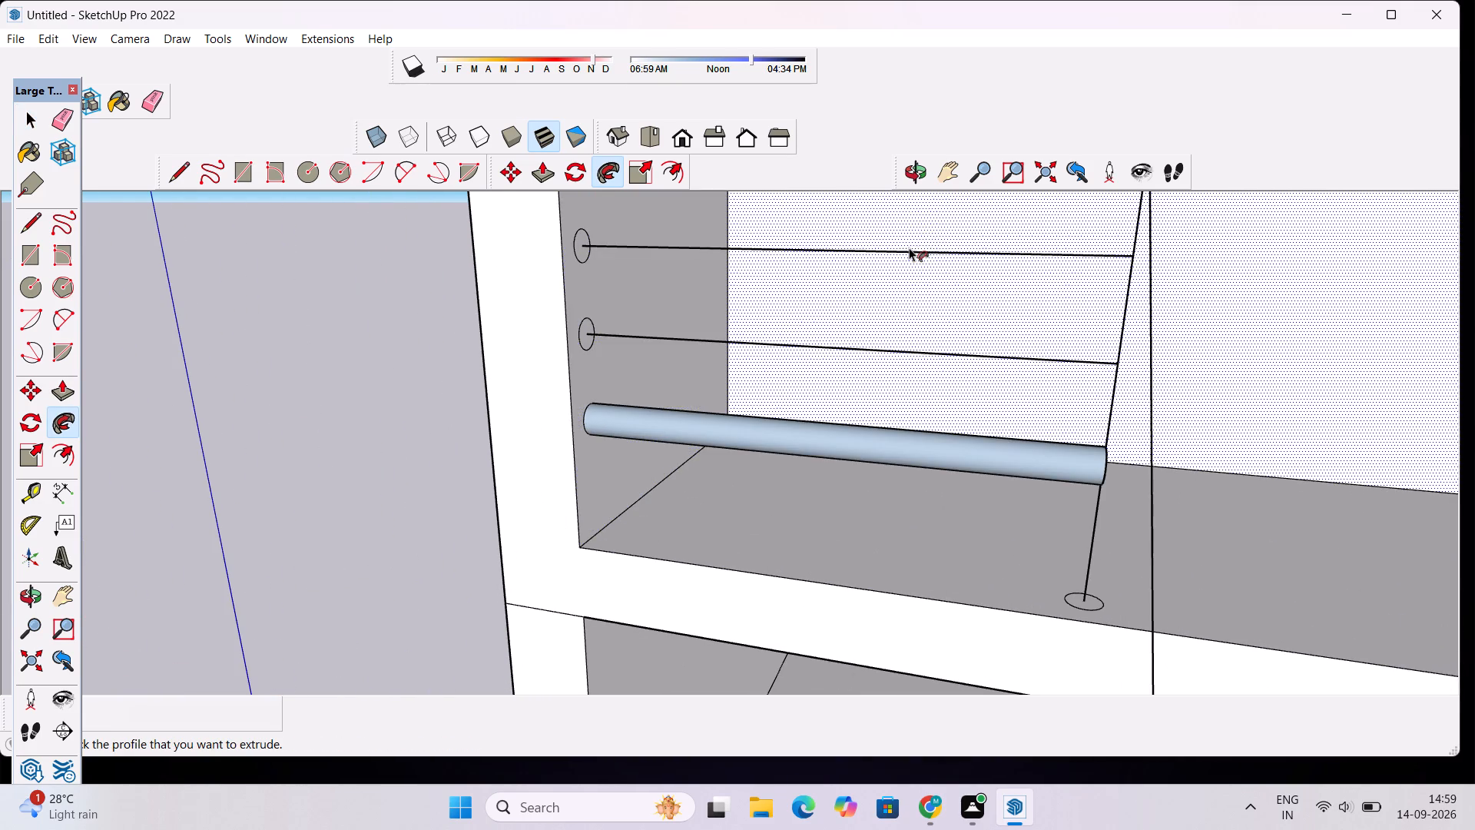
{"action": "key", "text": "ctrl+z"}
Draw 2" radius circles where the lowest and second-lowest rail lines of the short railing meet its post line.
{"action": "left_click", "coordinate": [910, 165]}
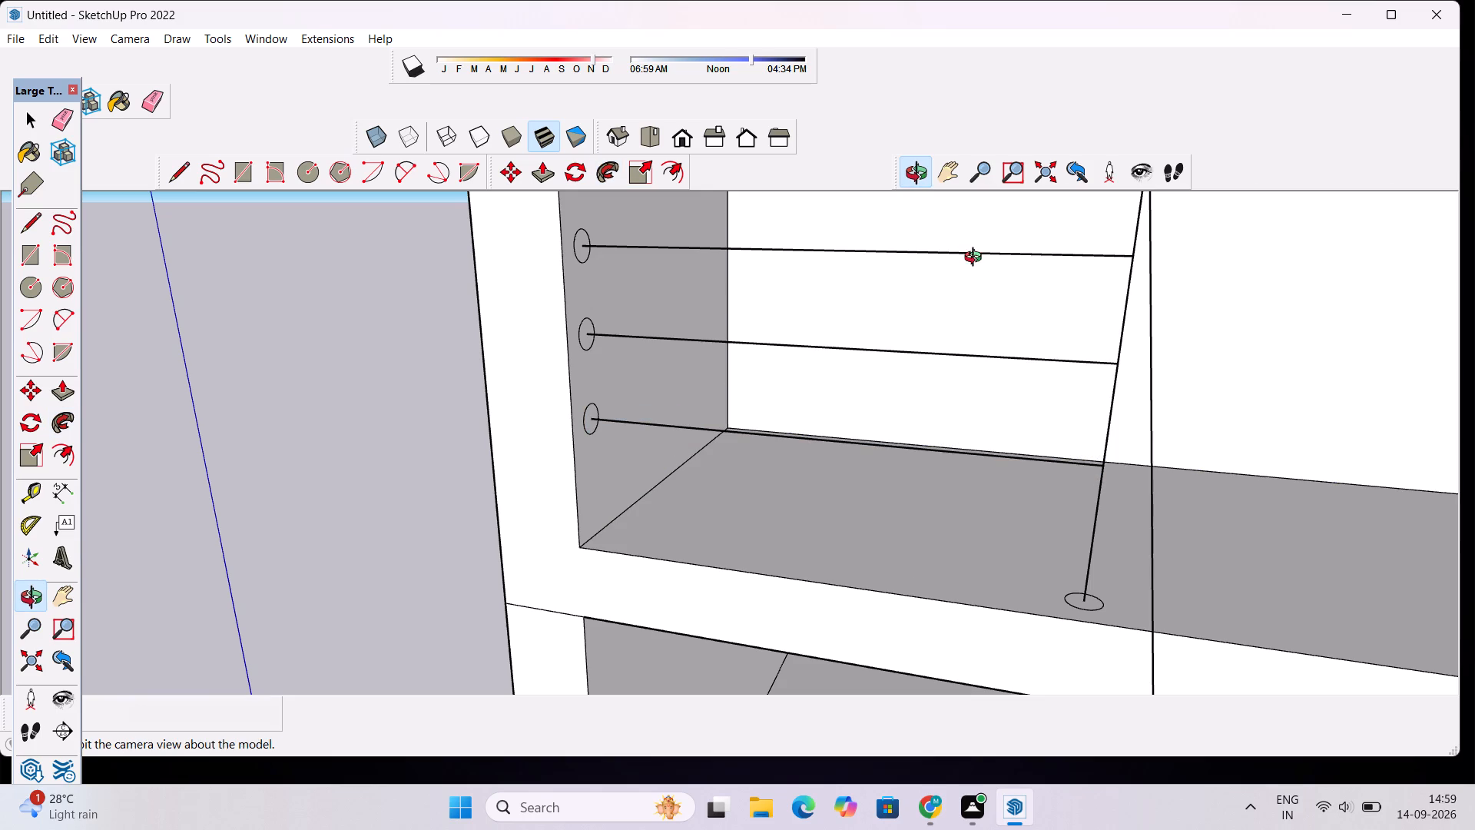
{"action": "left_click_drag", "start_coordinate": [983, 267], "coordinate": [665, 245]}
{"action": "scroll", "coordinate": [655, 261], "scroll_direction": "down", "scroll_amount": 4}
{"action": "left_click_drag", "start_coordinate": [795, 367], "coordinate": [761, 368]}
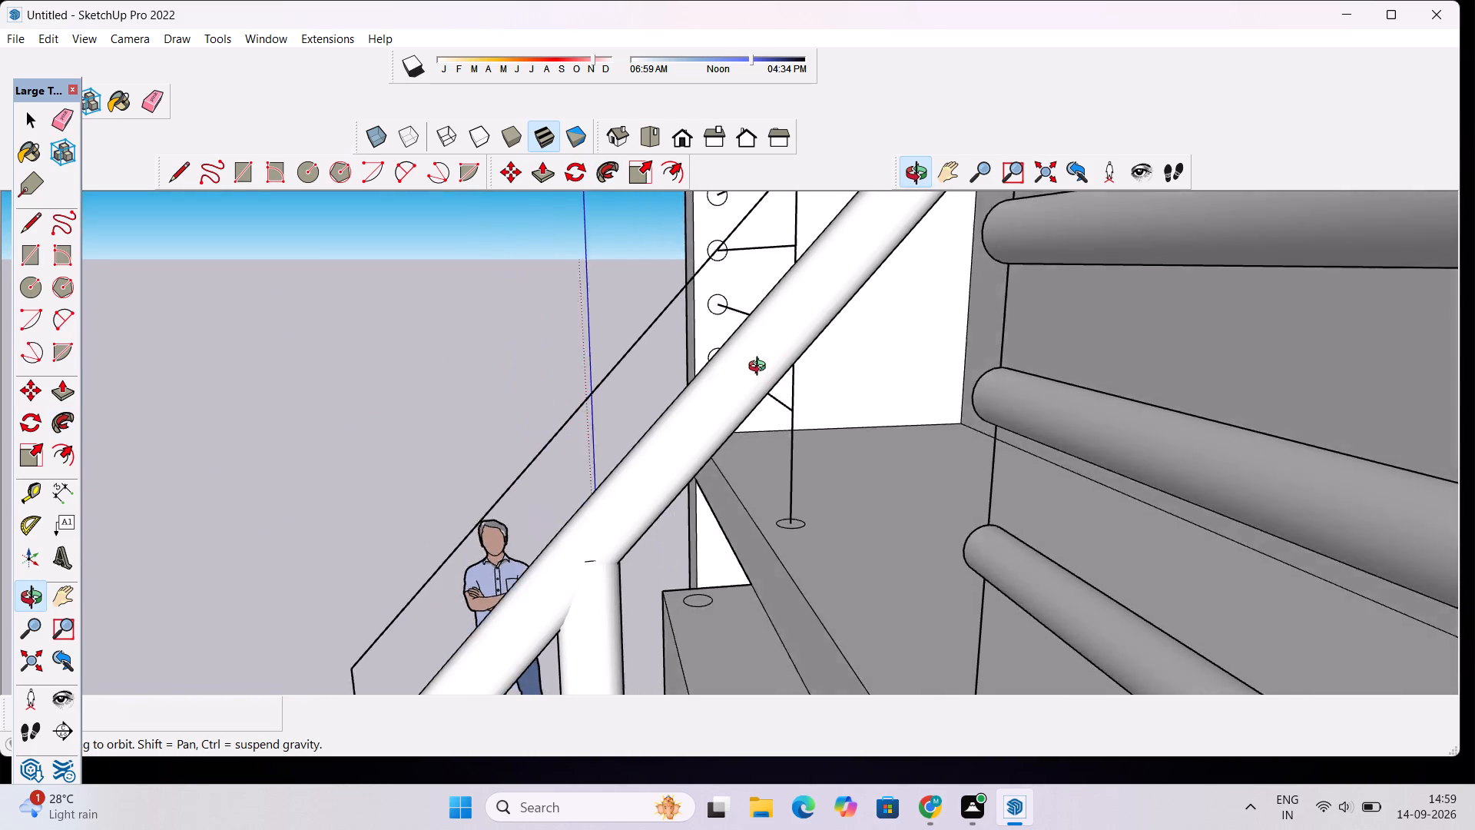
{"action": "left_click_drag", "start_coordinate": [761, 368], "coordinate": [721, 364]}
{"action": "left_click_drag", "start_coordinate": [935, 400], "coordinate": [900, 401]}
{"action": "key", "text": "c"}
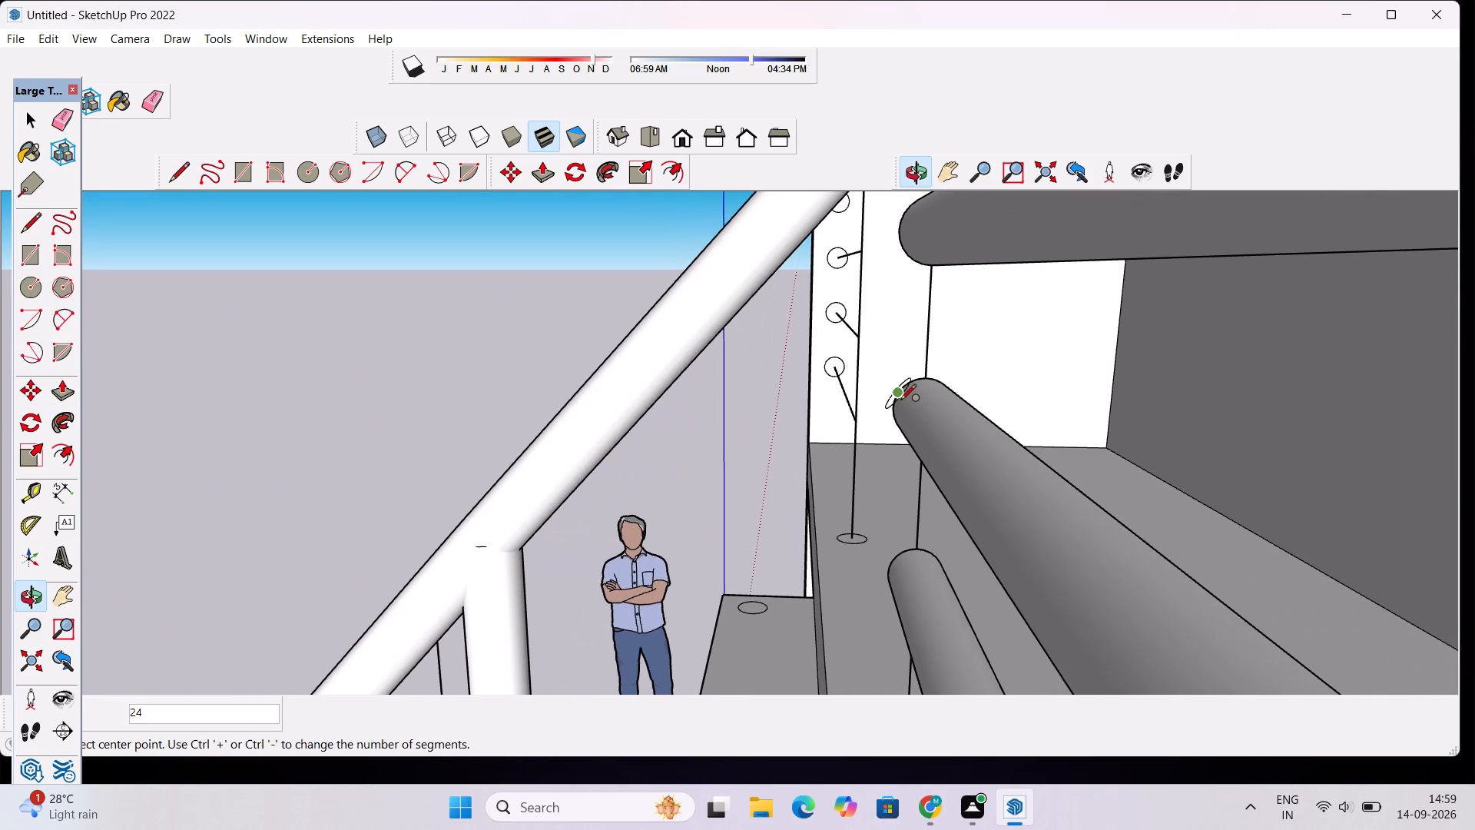
{"action": "scroll", "coordinate": [863, 433], "scroll_direction": "up", "scroll_amount": 3}
{"action": "left_click", "coordinate": [854, 415]}
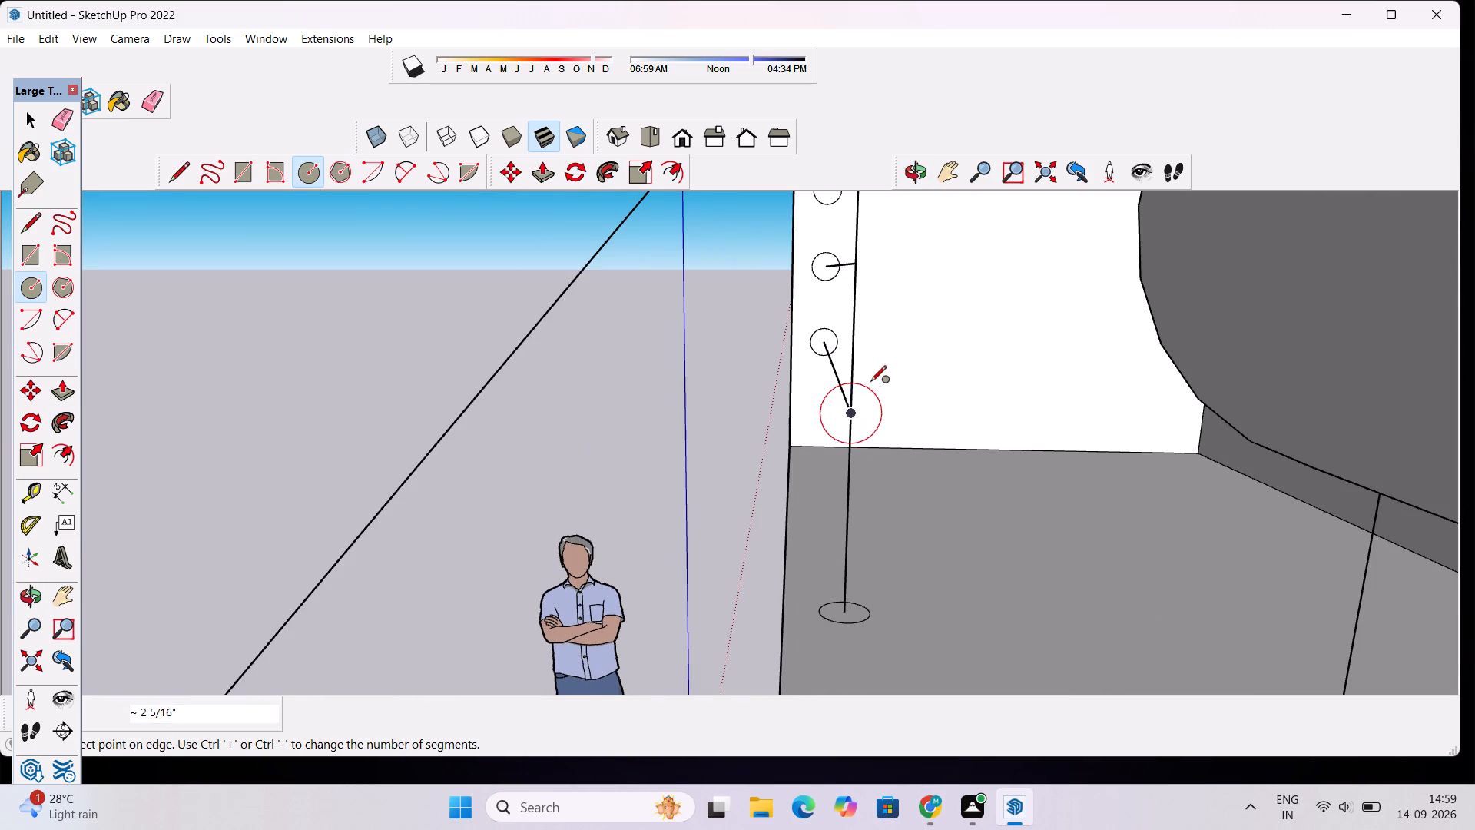
{"action": "type", "text": "2\""}
{"action": "key", "text": "Return"}
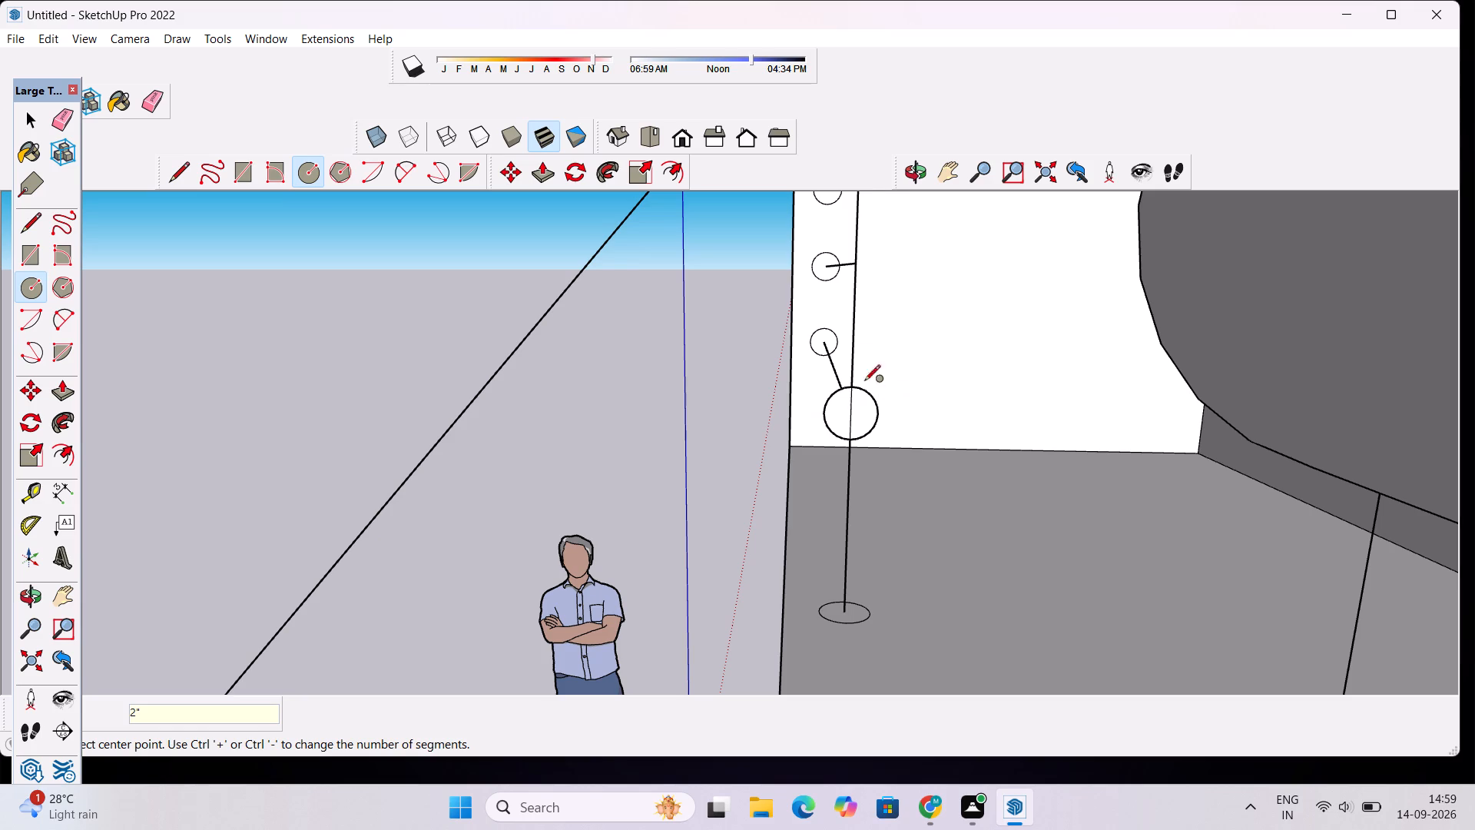
{"action": "left_click", "coordinate": [855, 264]}
{"action": "type", "text": "2\""}
{"action": "key", "text": "Return"}
Draw a 2" radius circle where the third rail line from the bottom meets the short railing's post line.
{"action": "scroll", "coordinate": [864, 241], "scroll_direction": "down", "scroll_amount": 6}
{"action": "scroll", "coordinate": [868, 180], "scroll_direction": "down", "scroll_amount": 5}
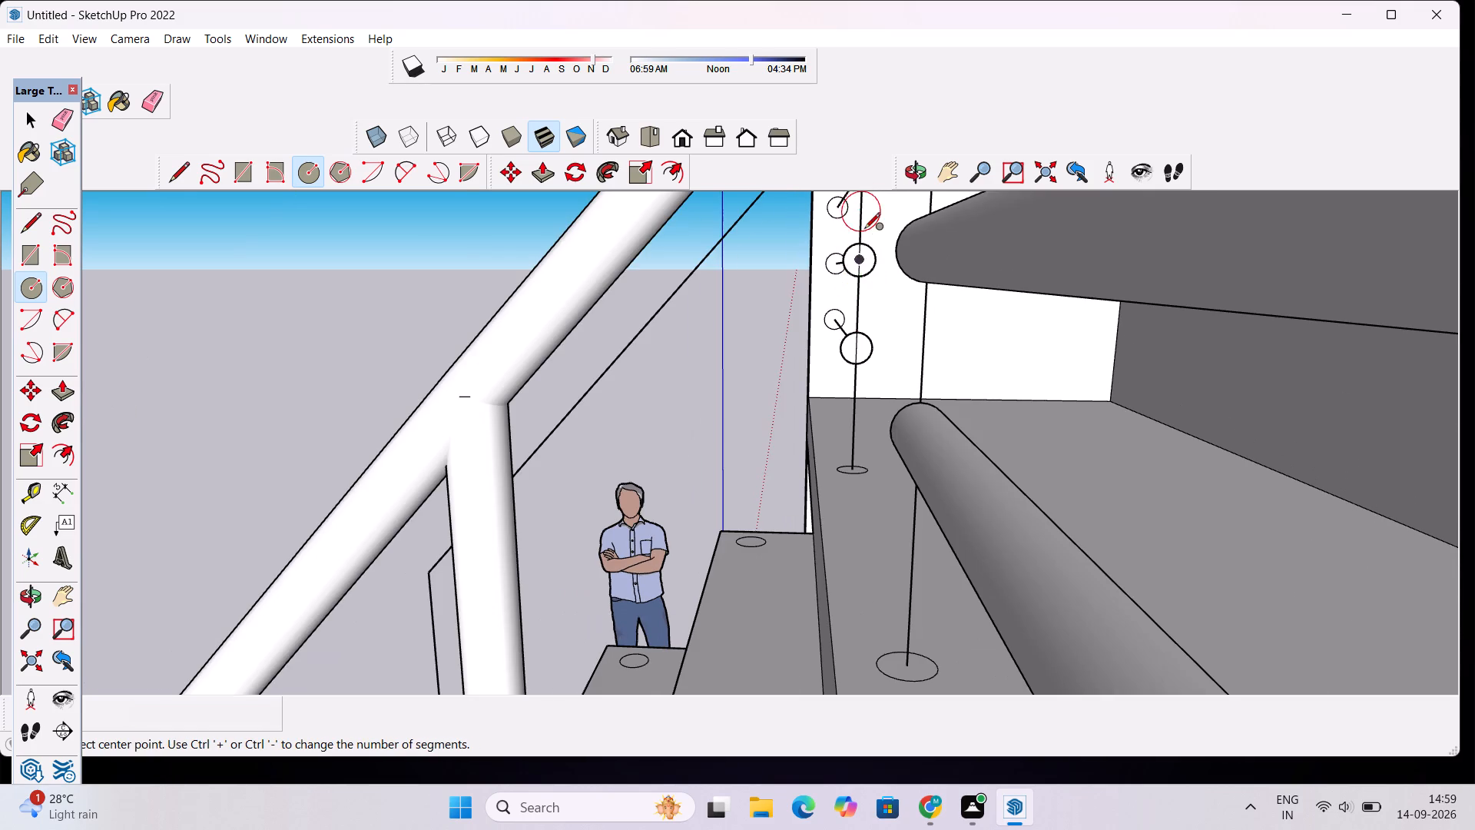
{"action": "scroll", "coordinate": [864, 230], "scroll_direction": "down", "scroll_amount": 7}
{"action": "scroll", "coordinate": [855, 221], "scroll_direction": "up", "scroll_amount": 13}
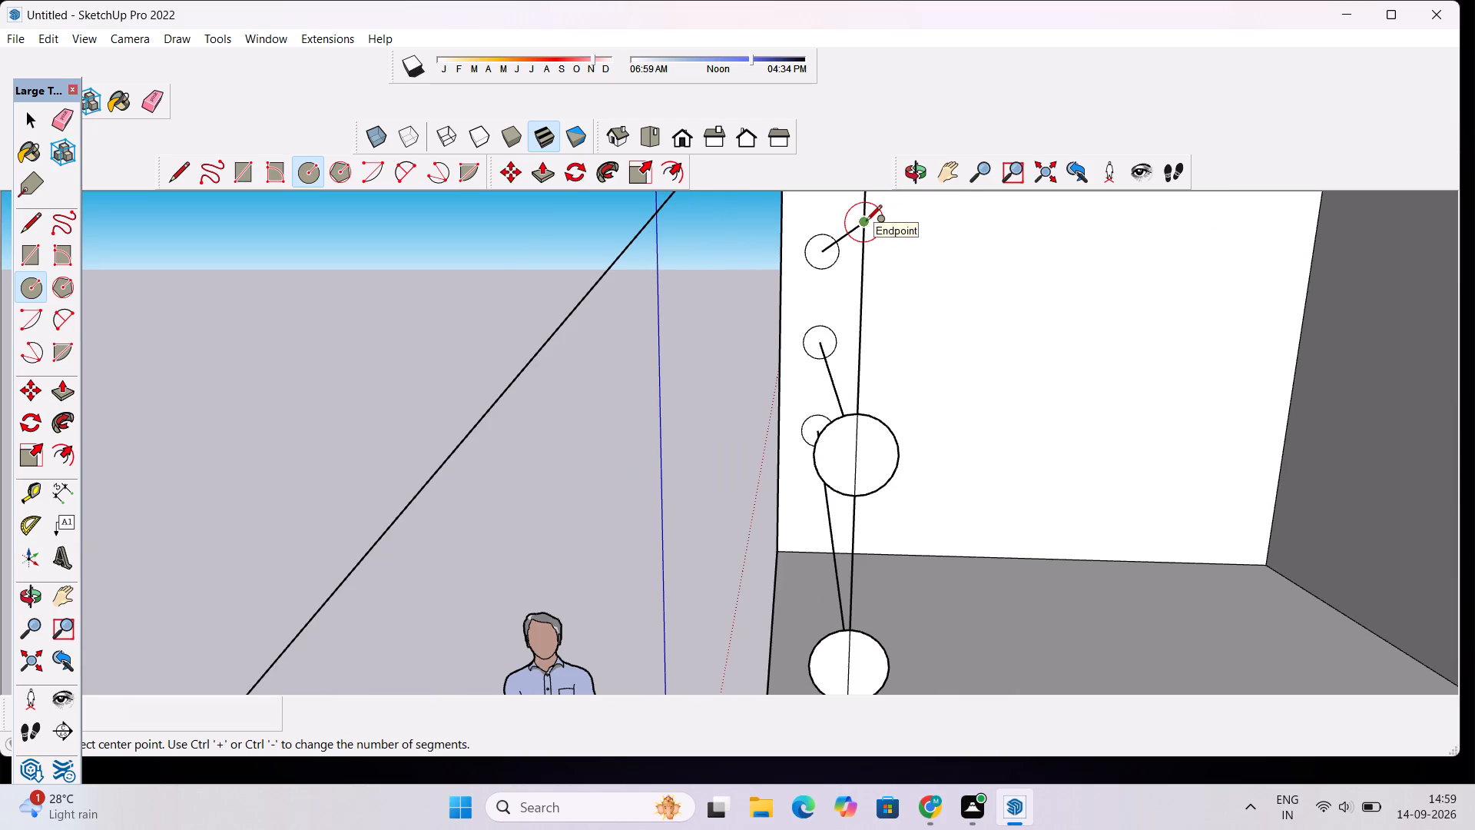
{"action": "left_click", "coordinate": [866, 222]}
{"action": "type", "text": "2\""}
{"action": "key", "text": "Return"}
{"action": "scroll", "coordinate": [884, 199], "scroll_direction": "down", "scroll_amount": 20}
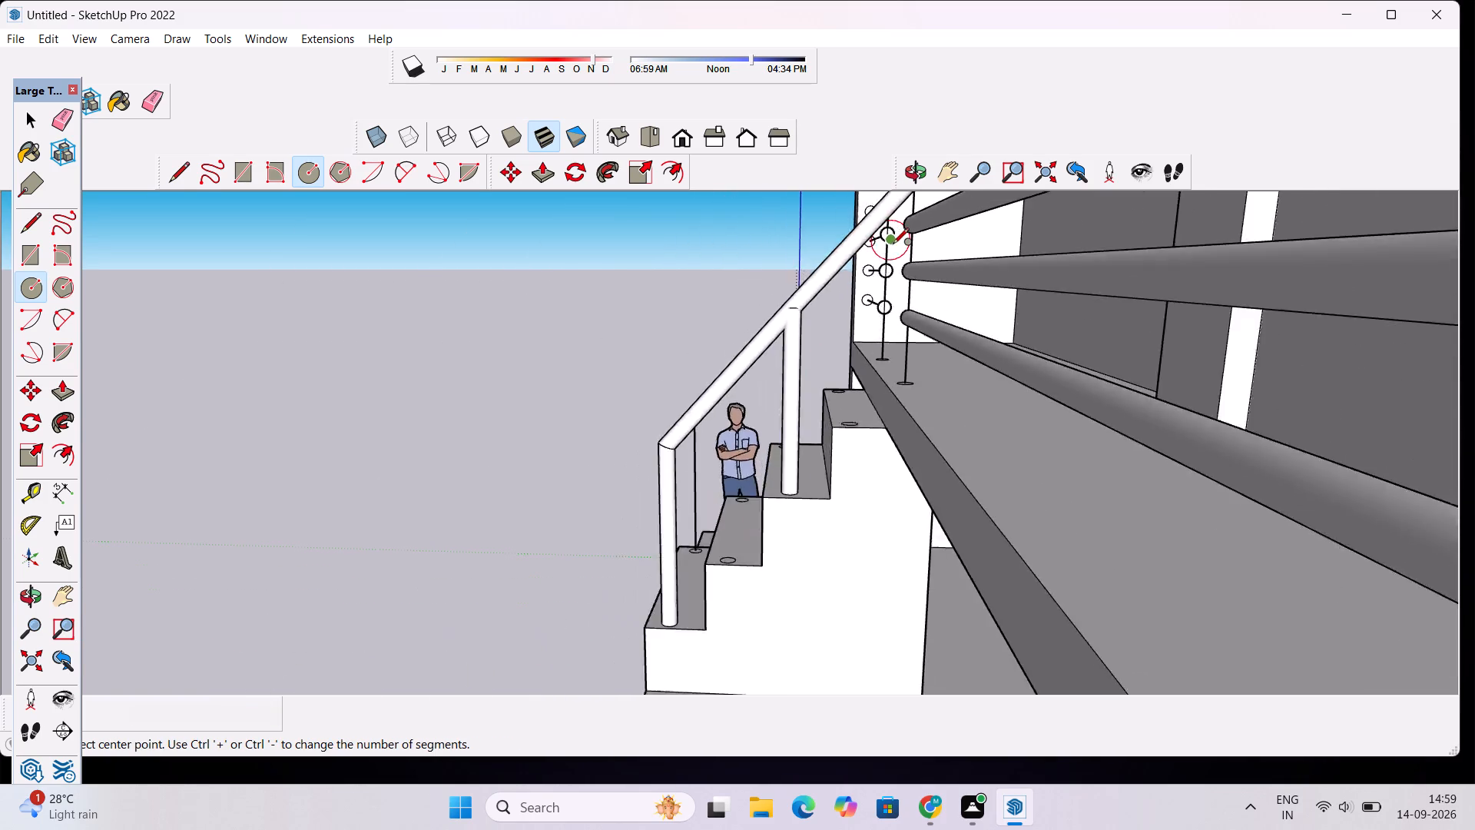
{"action": "scroll", "coordinate": [893, 245], "scroll_direction": "down", "scroll_amount": 8}
{"action": "scroll", "coordinate": [894, 230], "scroll_direction": "up", "scroll_amount": 2}
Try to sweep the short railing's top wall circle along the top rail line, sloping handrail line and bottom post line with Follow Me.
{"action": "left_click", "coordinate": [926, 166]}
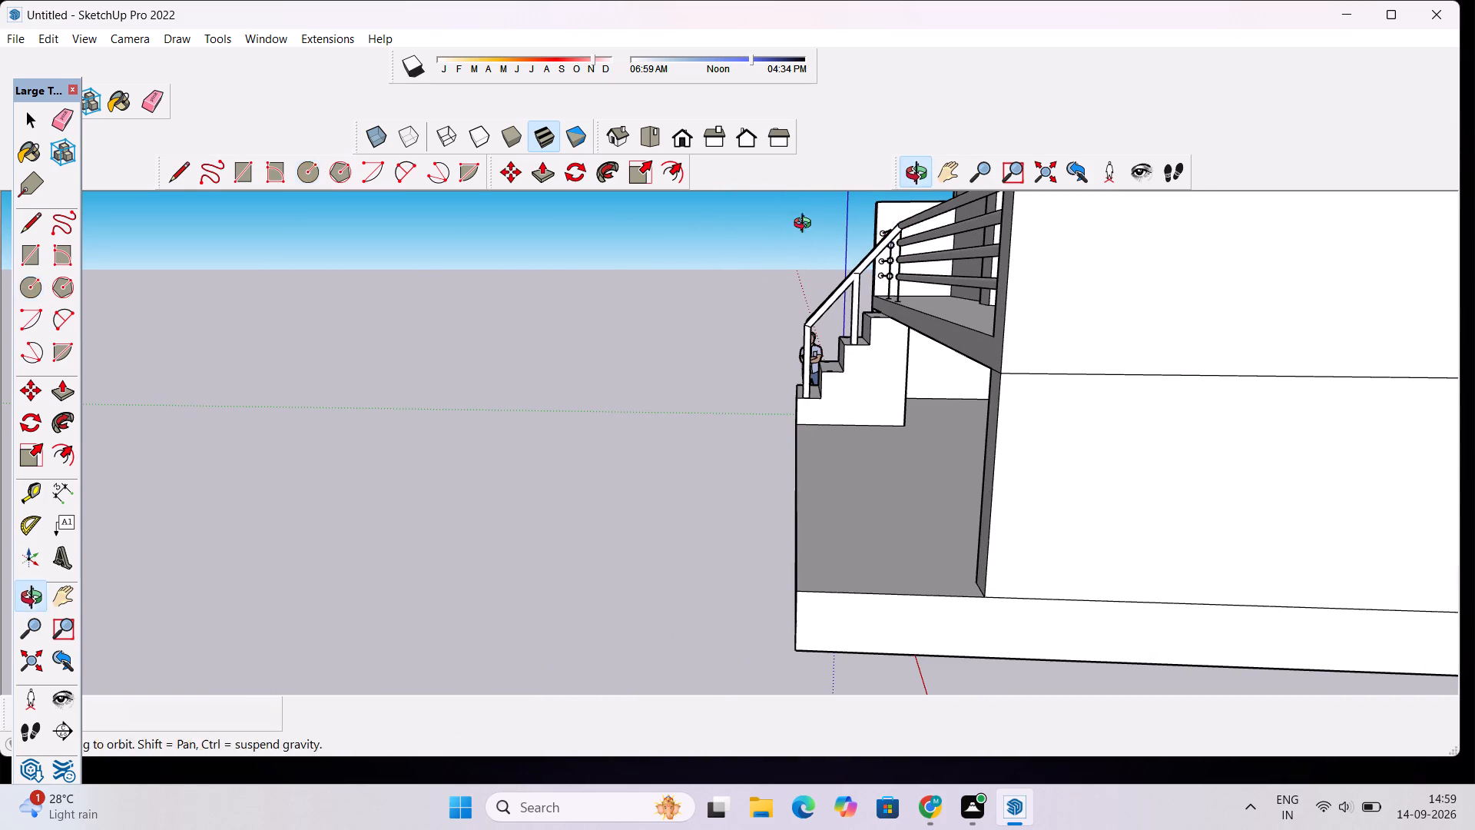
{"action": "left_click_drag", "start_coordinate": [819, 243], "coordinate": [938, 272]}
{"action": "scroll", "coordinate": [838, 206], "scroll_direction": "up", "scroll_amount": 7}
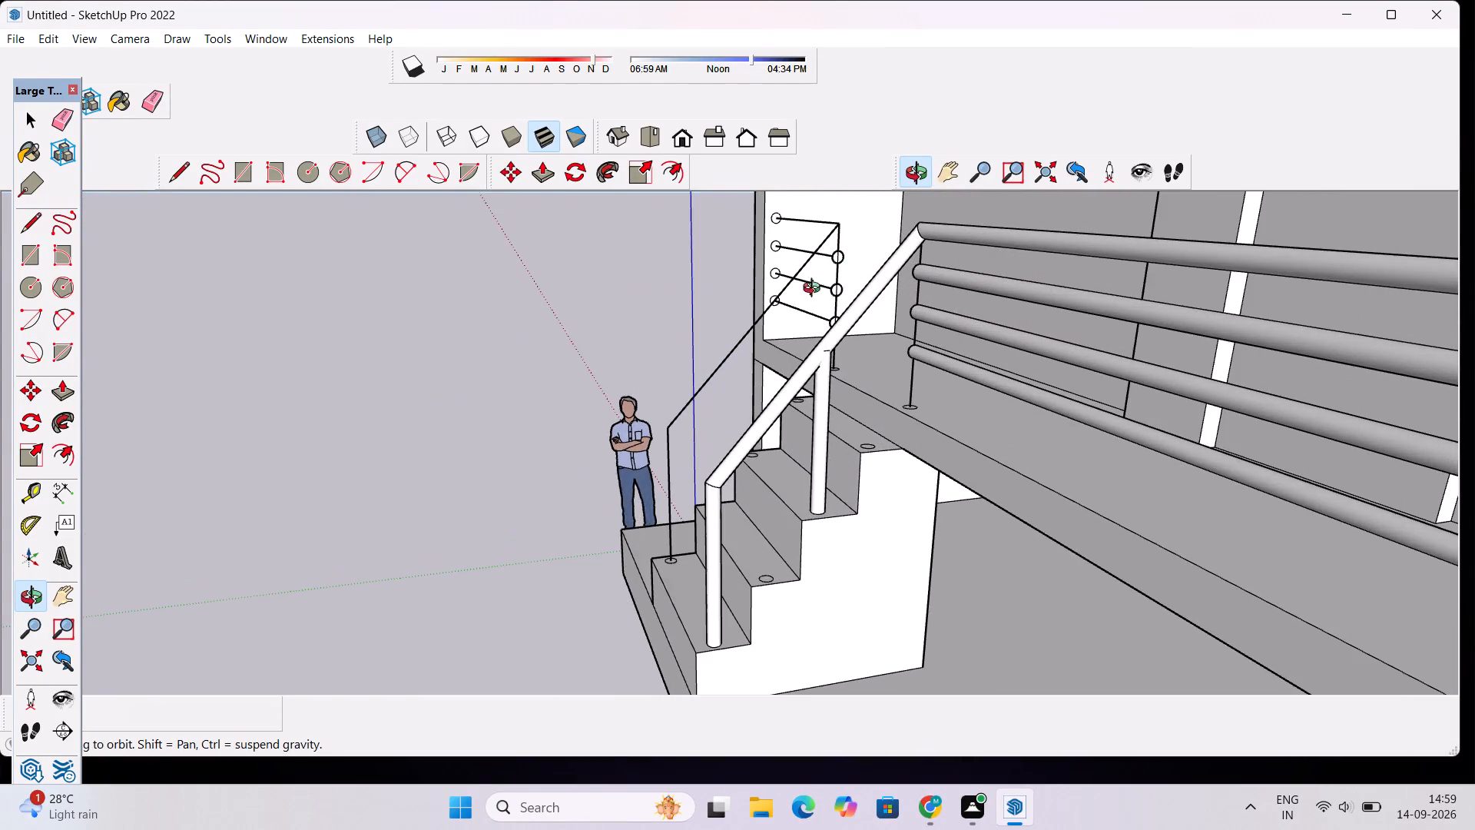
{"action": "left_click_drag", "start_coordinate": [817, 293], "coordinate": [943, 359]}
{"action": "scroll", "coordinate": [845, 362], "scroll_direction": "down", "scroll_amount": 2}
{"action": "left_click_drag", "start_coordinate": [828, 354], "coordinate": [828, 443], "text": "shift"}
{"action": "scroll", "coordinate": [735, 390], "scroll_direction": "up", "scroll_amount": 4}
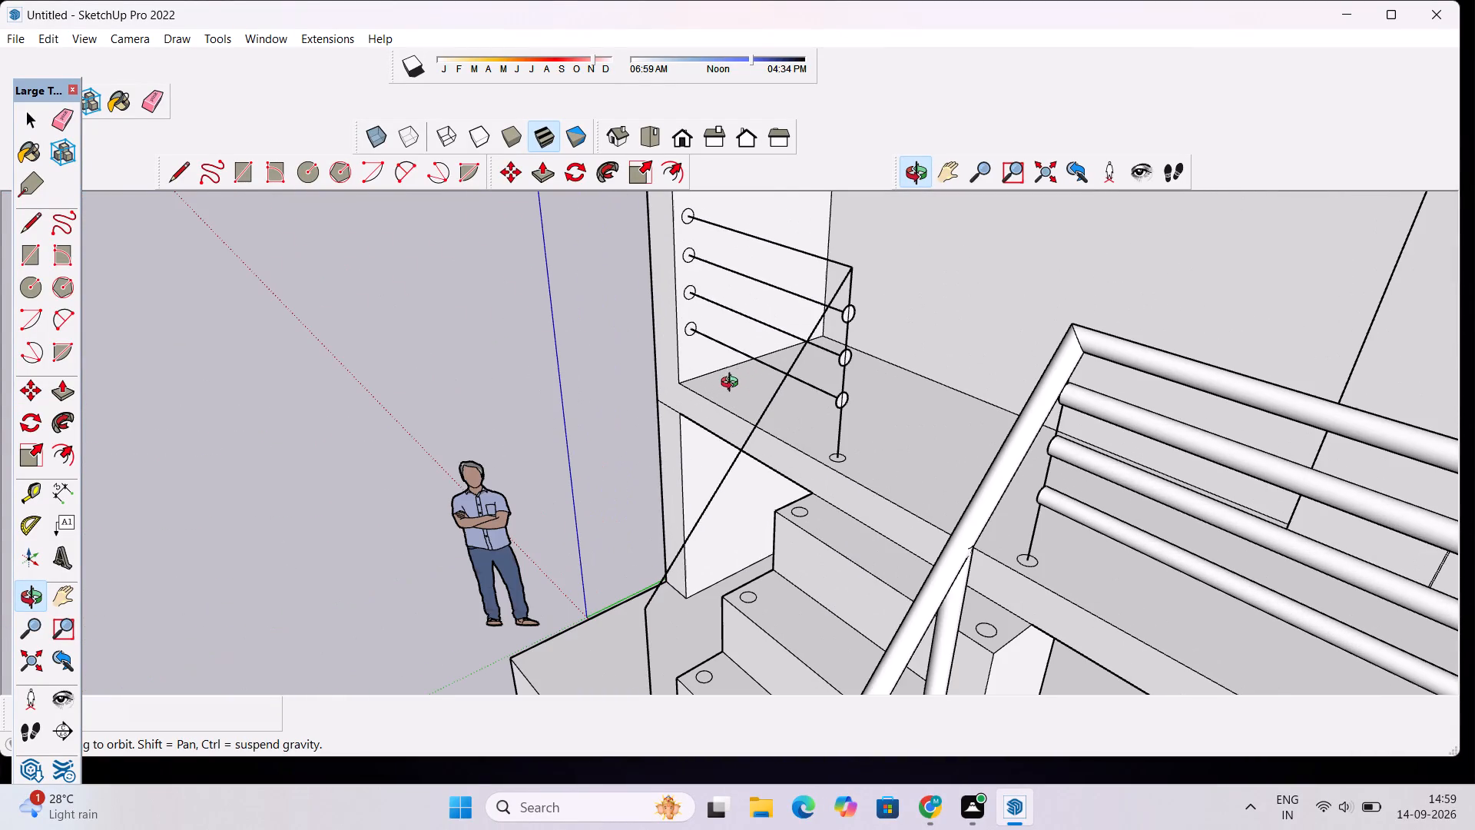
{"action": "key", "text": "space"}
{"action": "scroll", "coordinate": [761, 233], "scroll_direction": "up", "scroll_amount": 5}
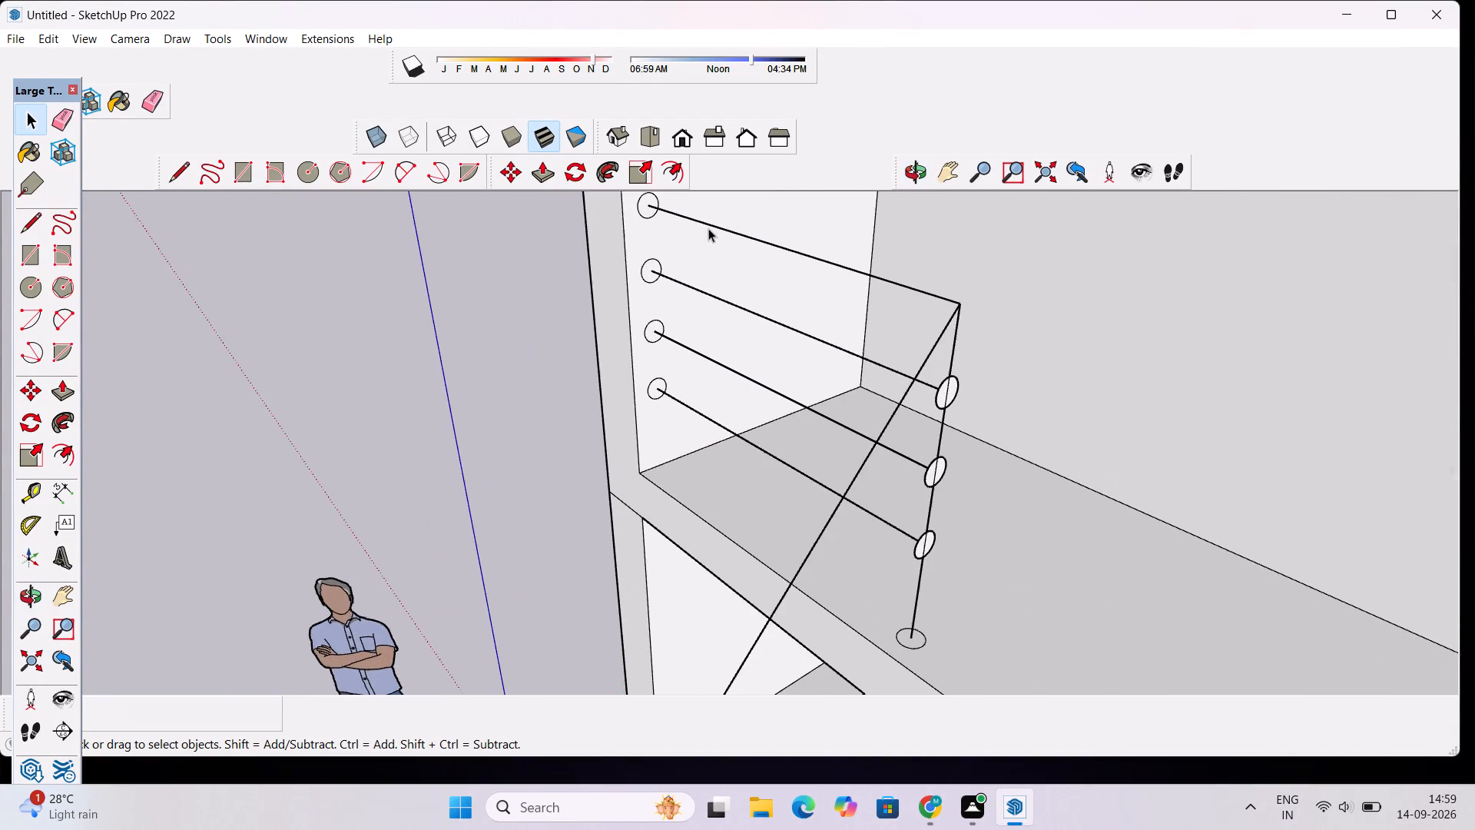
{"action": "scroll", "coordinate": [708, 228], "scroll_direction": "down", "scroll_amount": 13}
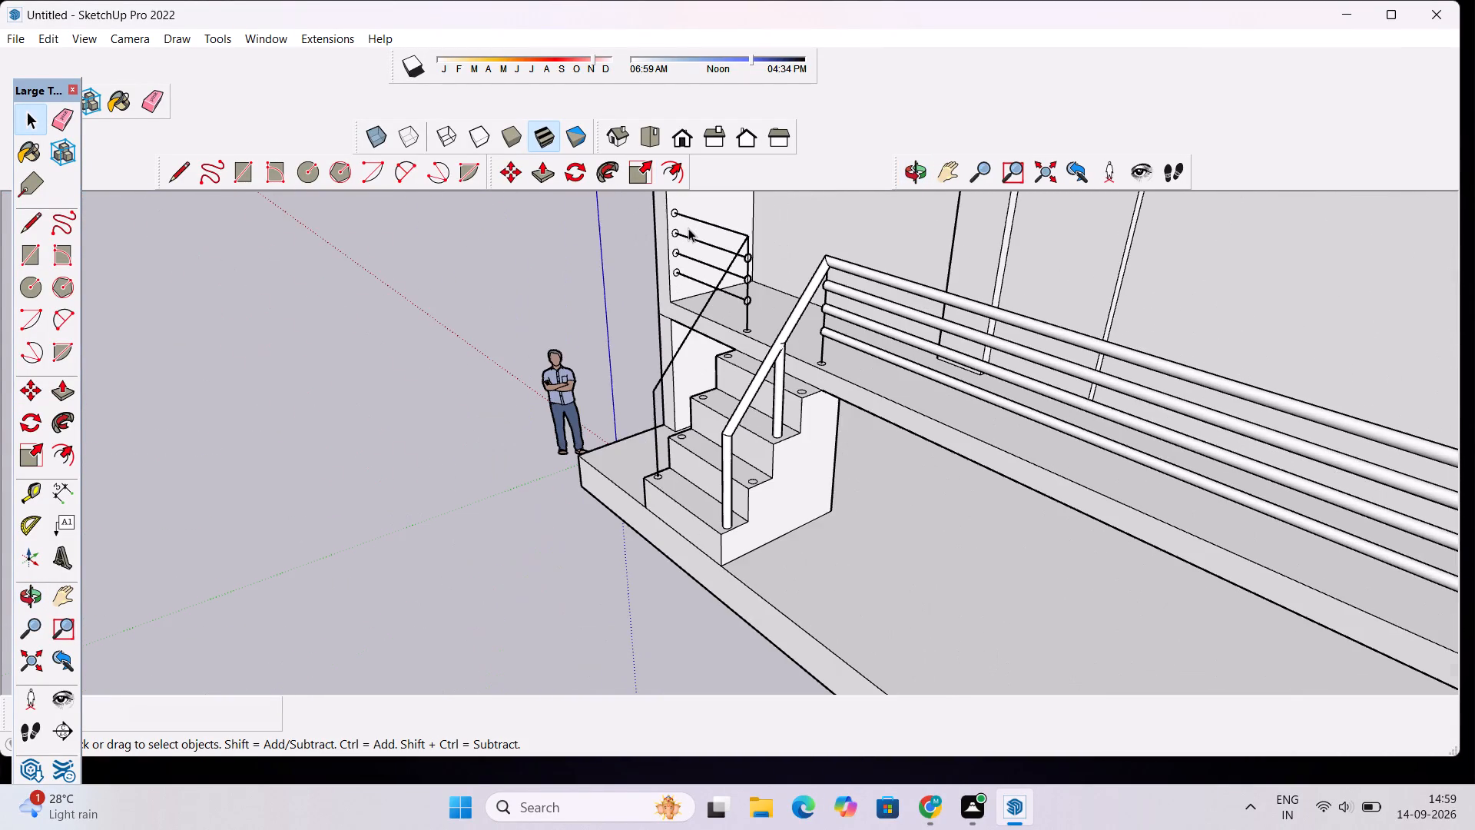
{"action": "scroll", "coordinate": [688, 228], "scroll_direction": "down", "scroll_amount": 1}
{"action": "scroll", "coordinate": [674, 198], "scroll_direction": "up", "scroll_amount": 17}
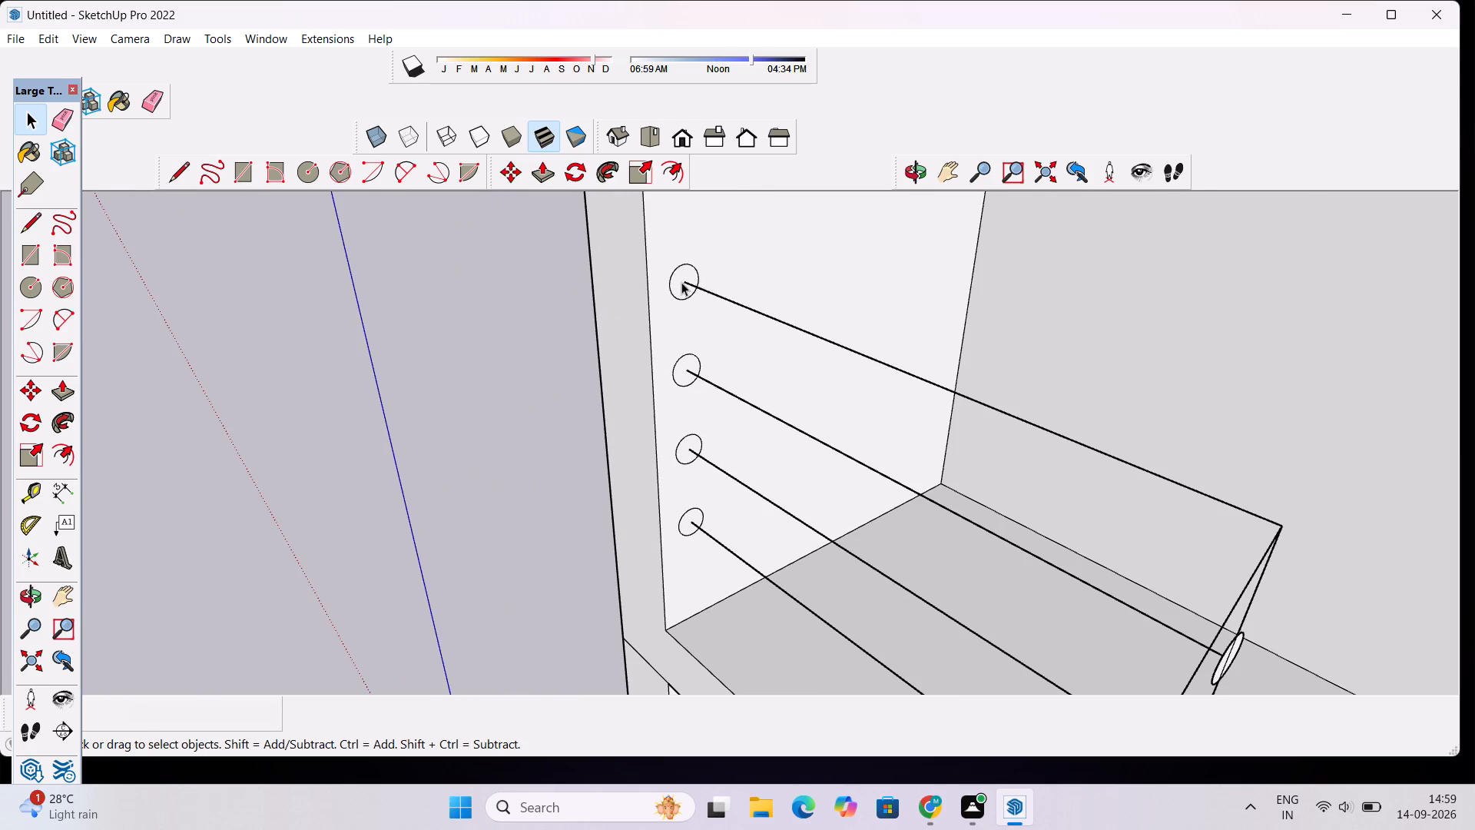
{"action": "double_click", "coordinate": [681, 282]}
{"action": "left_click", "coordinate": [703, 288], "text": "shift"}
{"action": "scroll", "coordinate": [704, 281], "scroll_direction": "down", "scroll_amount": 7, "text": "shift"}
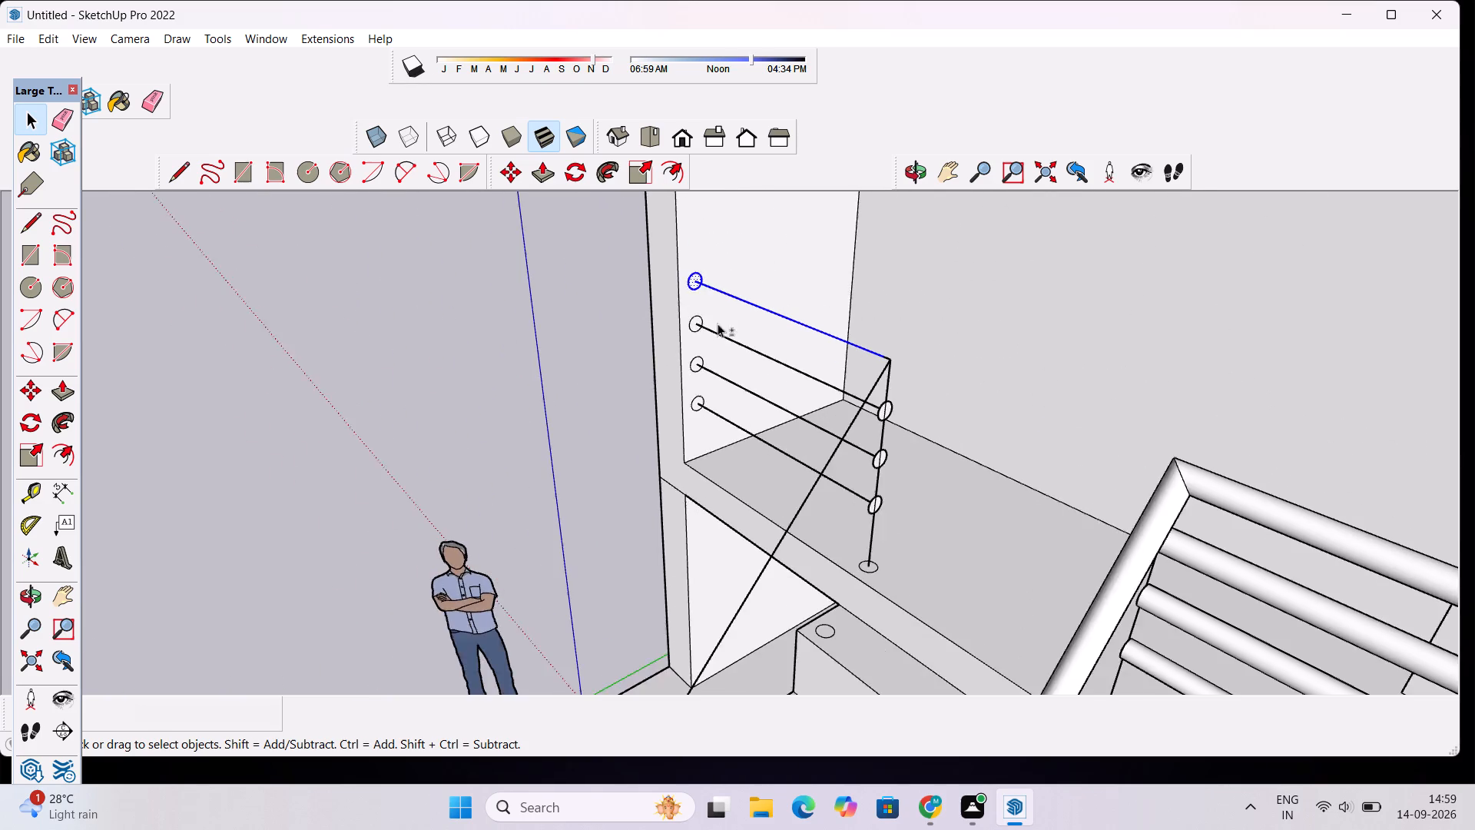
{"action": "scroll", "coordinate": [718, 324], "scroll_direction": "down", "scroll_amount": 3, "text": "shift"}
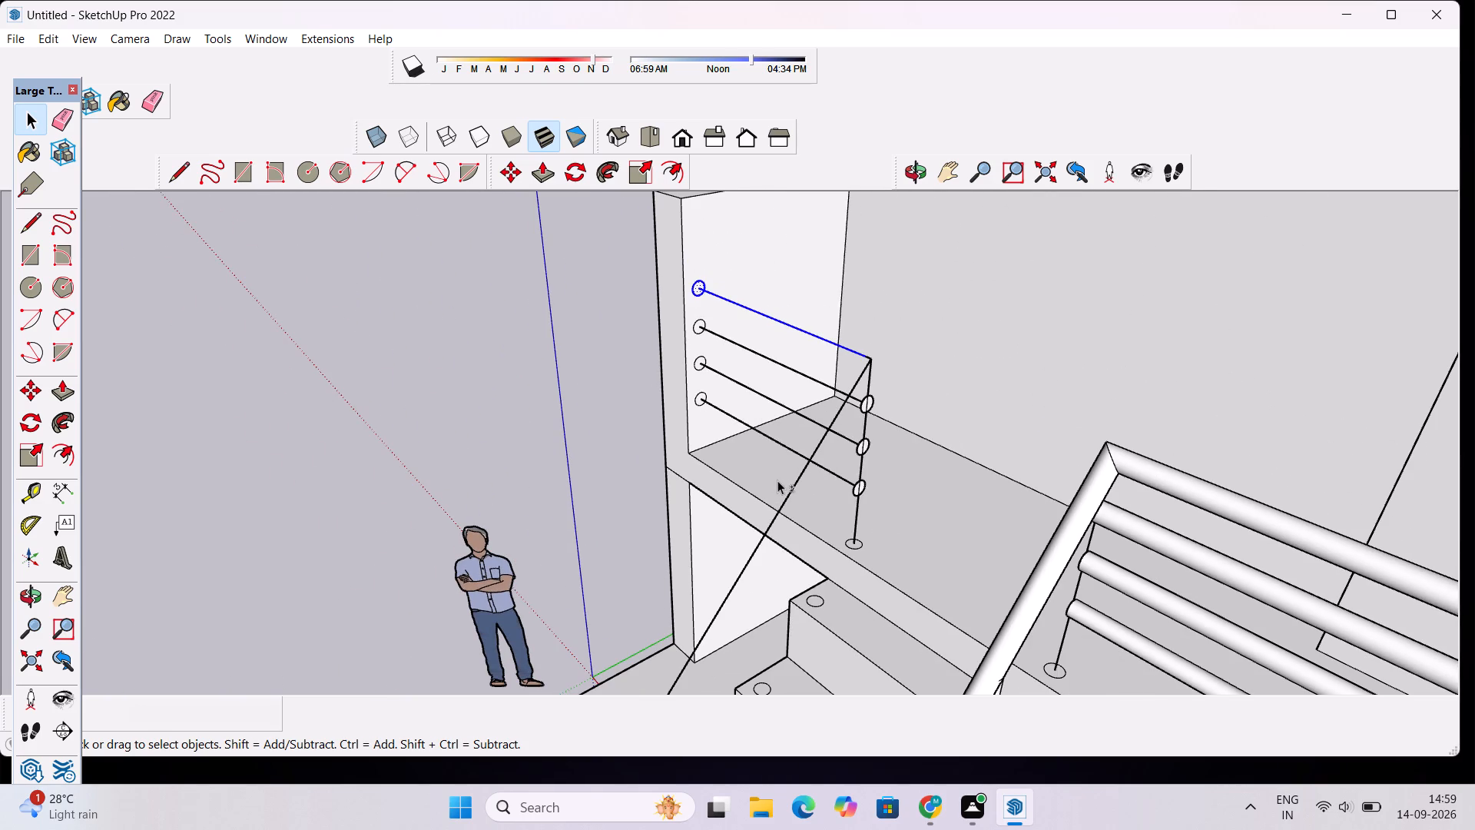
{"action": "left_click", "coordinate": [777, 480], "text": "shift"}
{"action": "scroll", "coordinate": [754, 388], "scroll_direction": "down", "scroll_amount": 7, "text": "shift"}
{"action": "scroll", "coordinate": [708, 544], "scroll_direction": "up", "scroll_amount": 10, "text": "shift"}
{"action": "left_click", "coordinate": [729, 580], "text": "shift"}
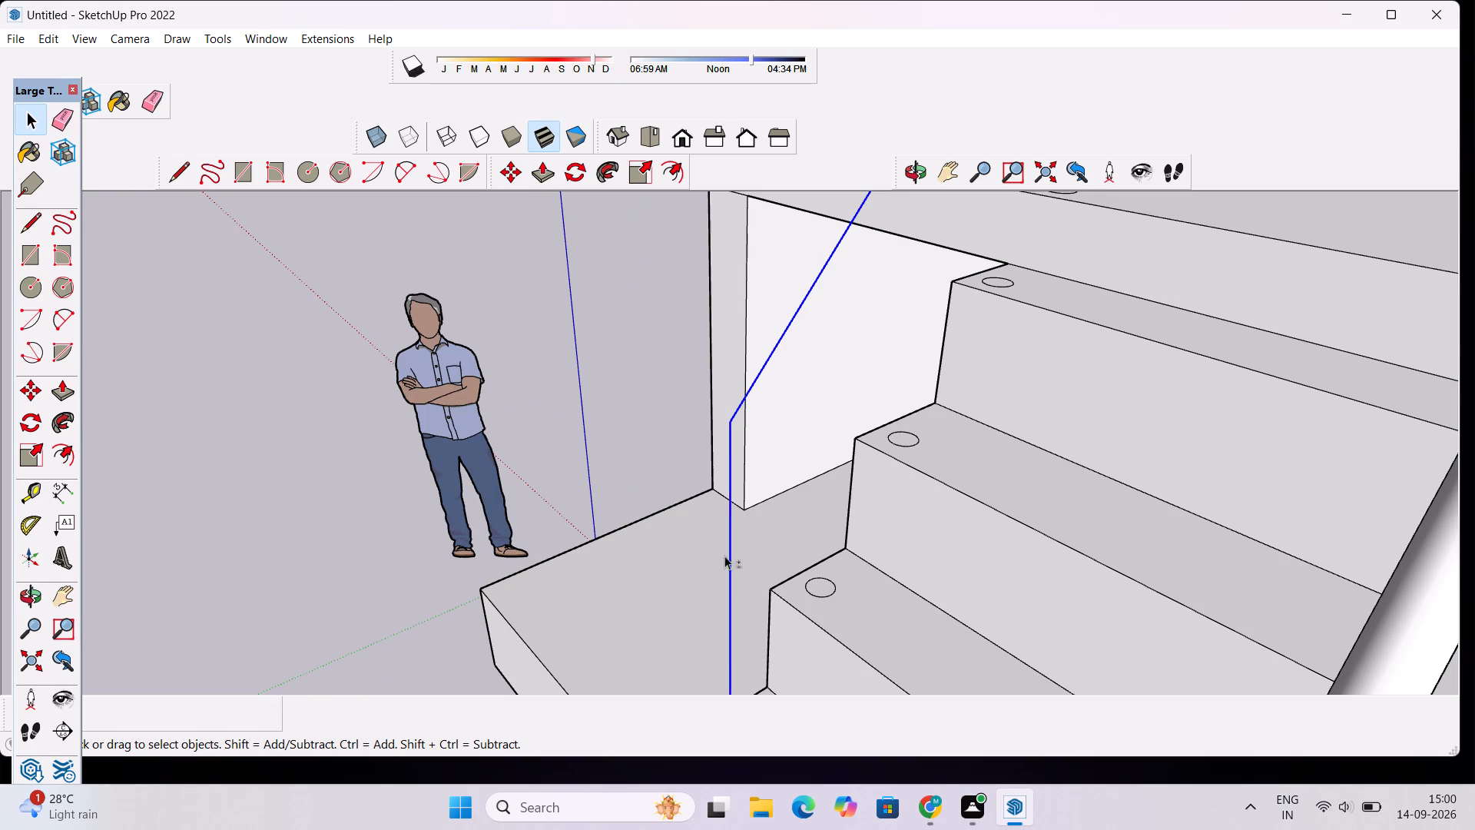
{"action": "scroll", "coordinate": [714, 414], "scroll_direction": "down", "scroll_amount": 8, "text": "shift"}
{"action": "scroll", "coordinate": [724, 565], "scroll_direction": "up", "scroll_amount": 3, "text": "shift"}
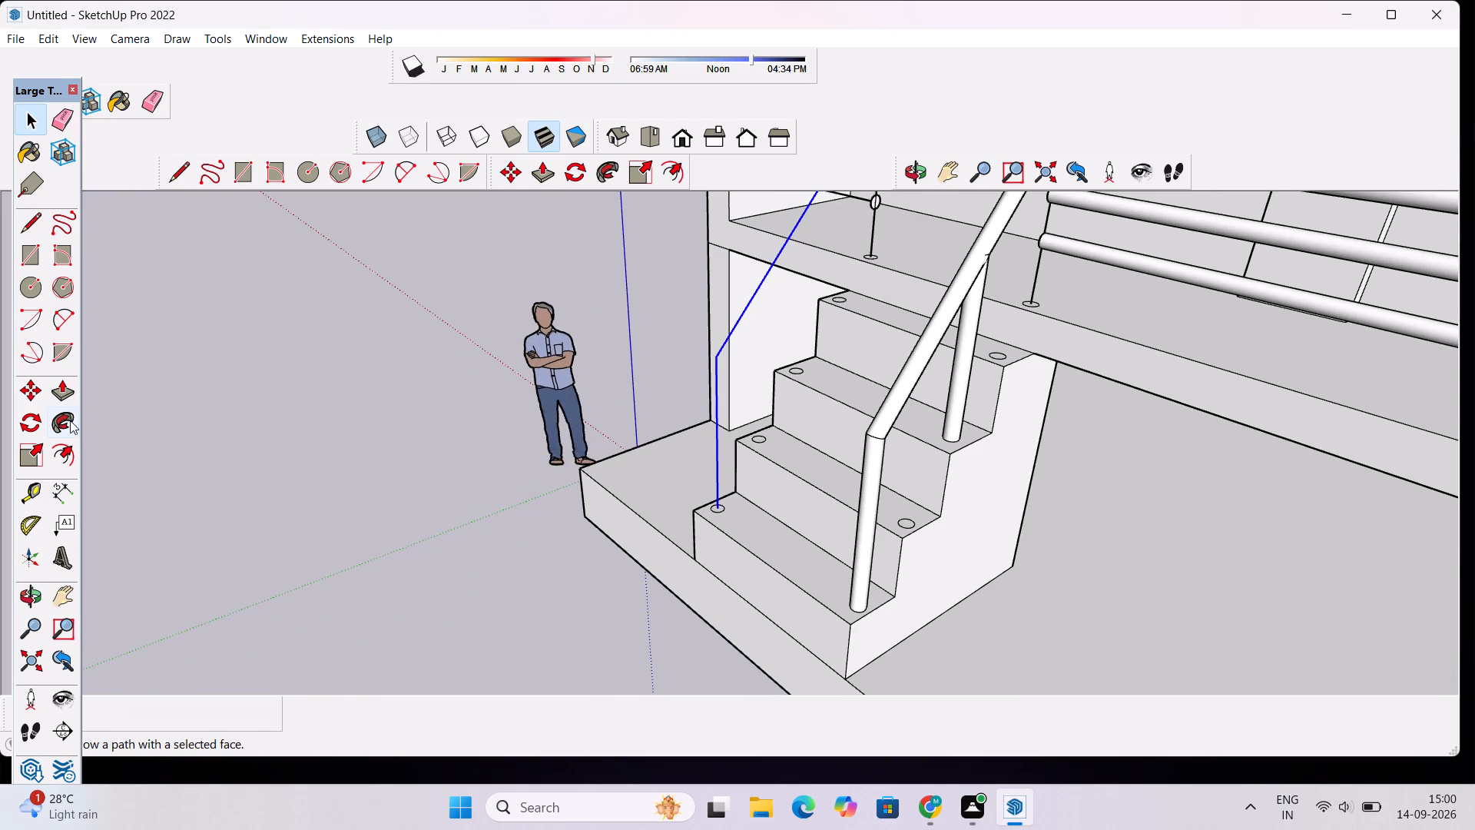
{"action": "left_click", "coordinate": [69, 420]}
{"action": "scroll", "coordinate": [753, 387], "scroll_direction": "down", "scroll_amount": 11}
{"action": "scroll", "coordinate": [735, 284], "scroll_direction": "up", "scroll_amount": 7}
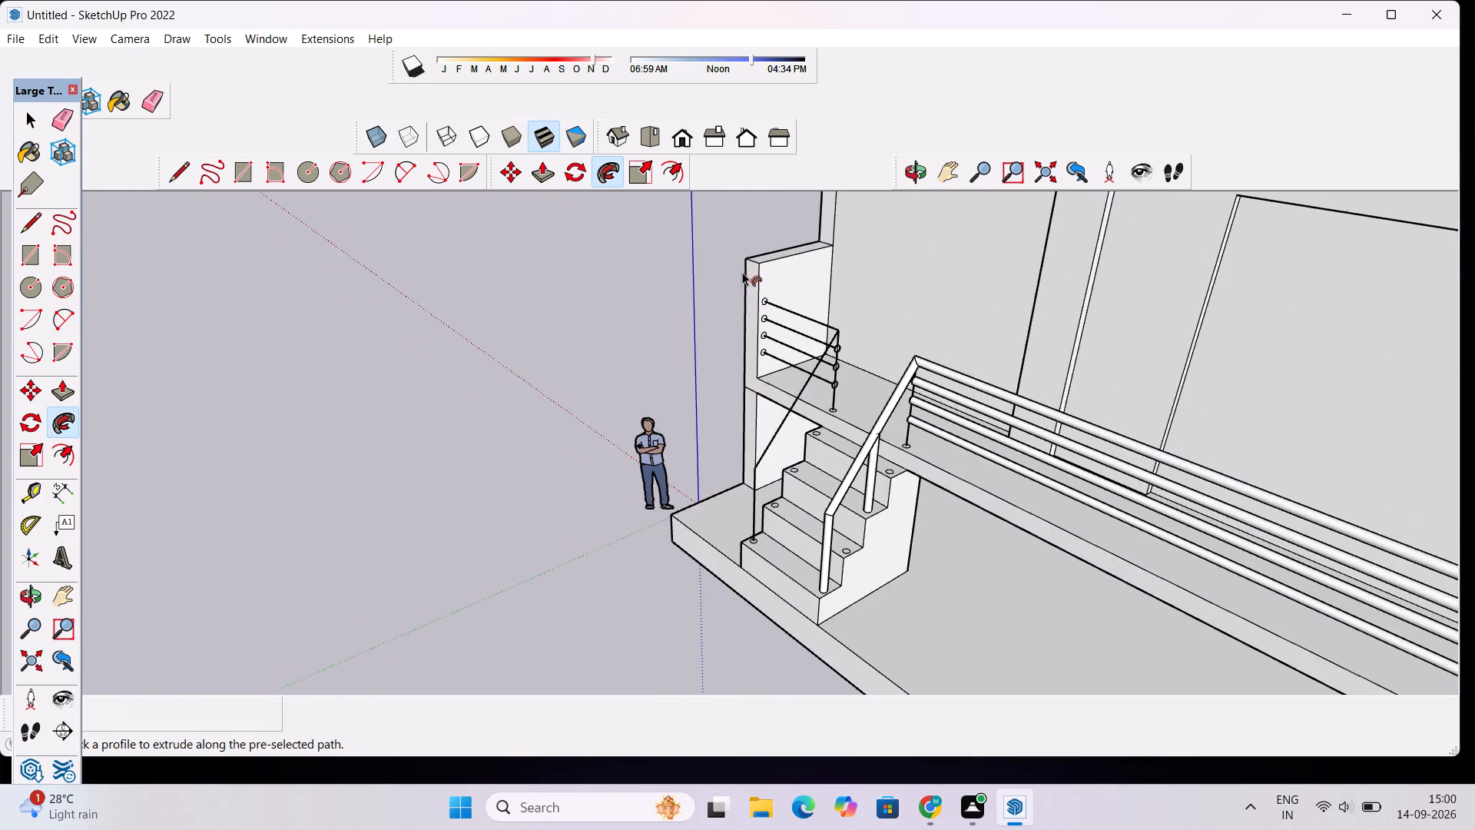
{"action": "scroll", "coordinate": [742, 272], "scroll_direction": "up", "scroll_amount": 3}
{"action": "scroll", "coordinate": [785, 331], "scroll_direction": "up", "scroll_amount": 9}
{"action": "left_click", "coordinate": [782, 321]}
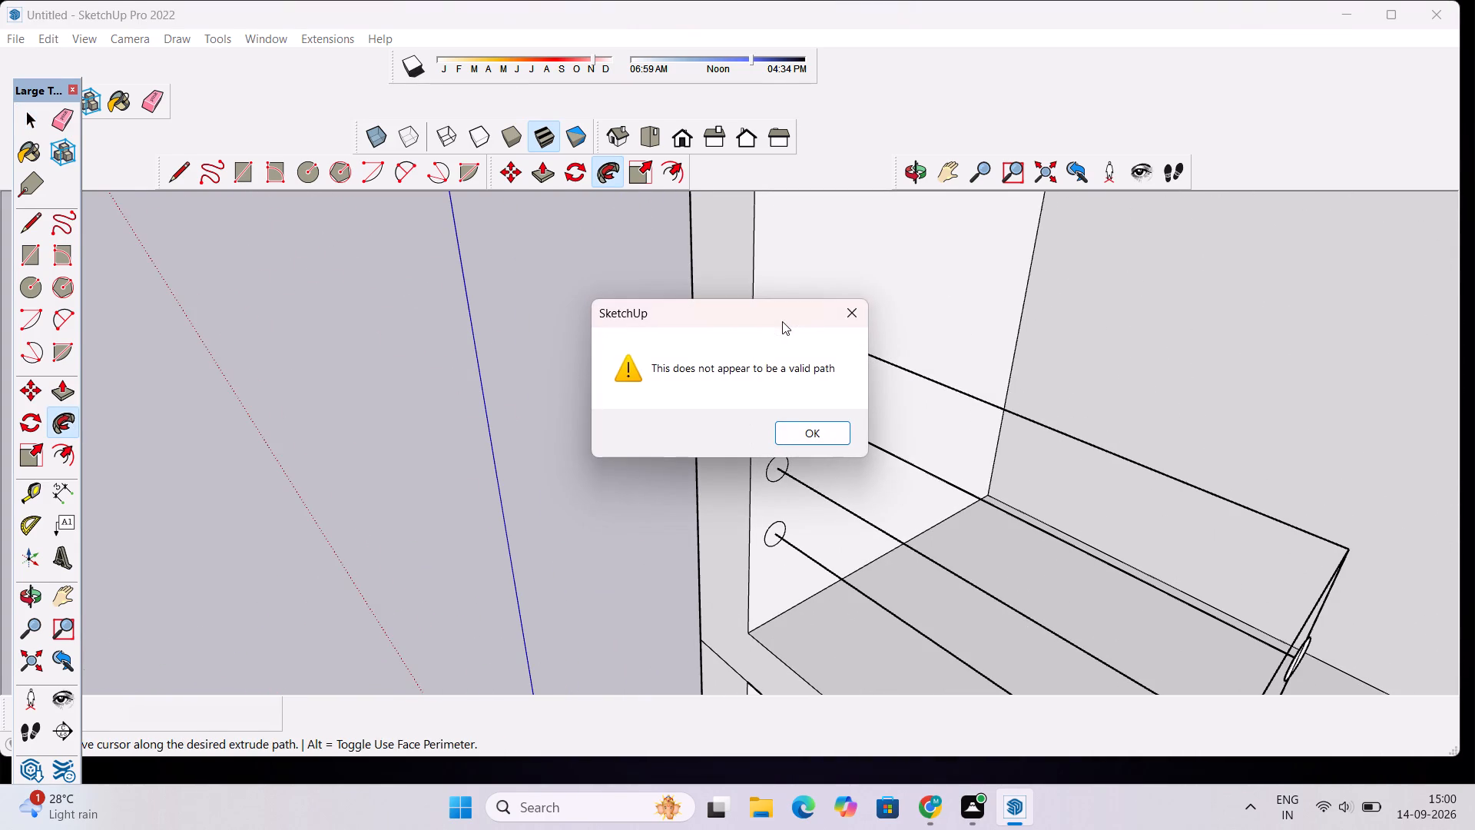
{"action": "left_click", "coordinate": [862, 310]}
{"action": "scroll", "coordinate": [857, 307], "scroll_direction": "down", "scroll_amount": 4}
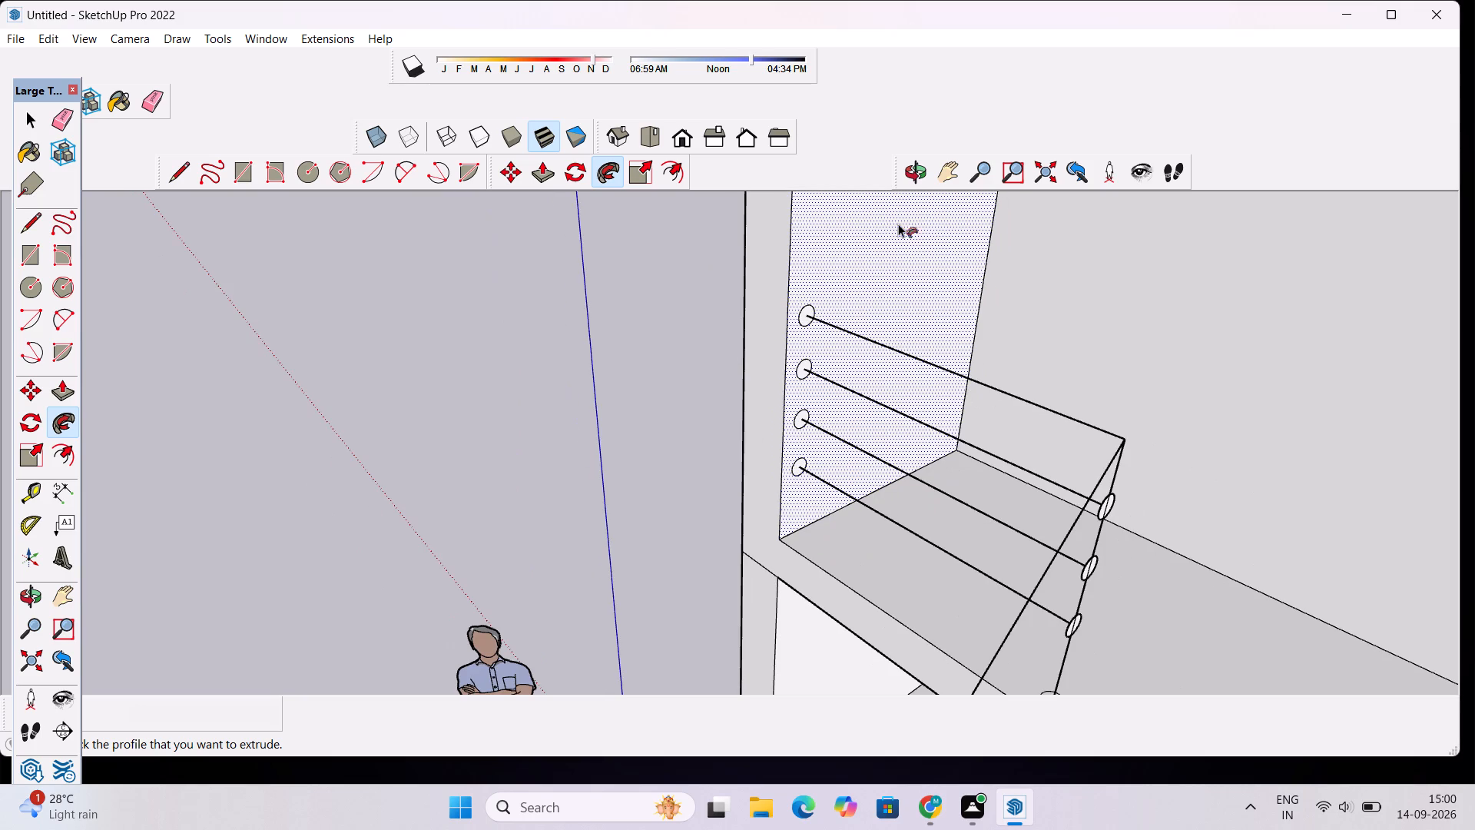
Sweep the bottom-step circle along its post line and the sloping handrail line with Follow Me.
{"action": "left_click", "coordinate": [920, 178]}
{"action": "left_click_drag", "start_coordinate": [1014, 340], "coordinate": [866, 291]}
{"action": "scroll", "coordinate": [836, 248], "scroll_direction": "down", "scroll_amount": 6}
{"action": "left_click_drag", "start_coordinate": [877, 481], "coordinate": [877, 481]}
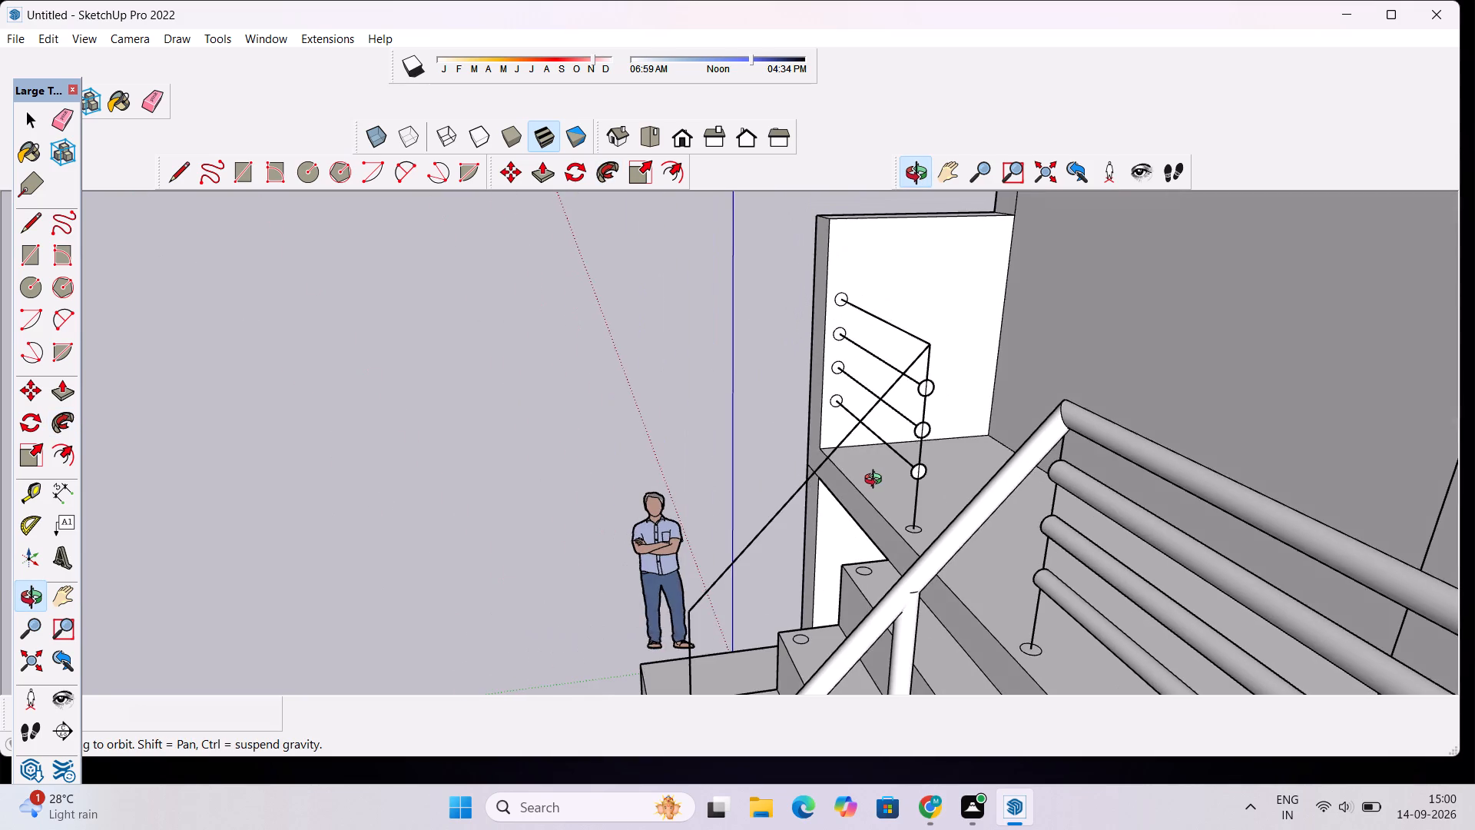
{"action": "left_click_drag", "start_coordinate": [877, 481], "coordinate": [795, 431]}
{"action": "scroll", "coordinate": [795, 431], "scroll_direction": "down", "scroll_amount": 4}
{"action": "left_click_drag", "start_coordinate": [795, 475], "coordinate": [956, 704]}
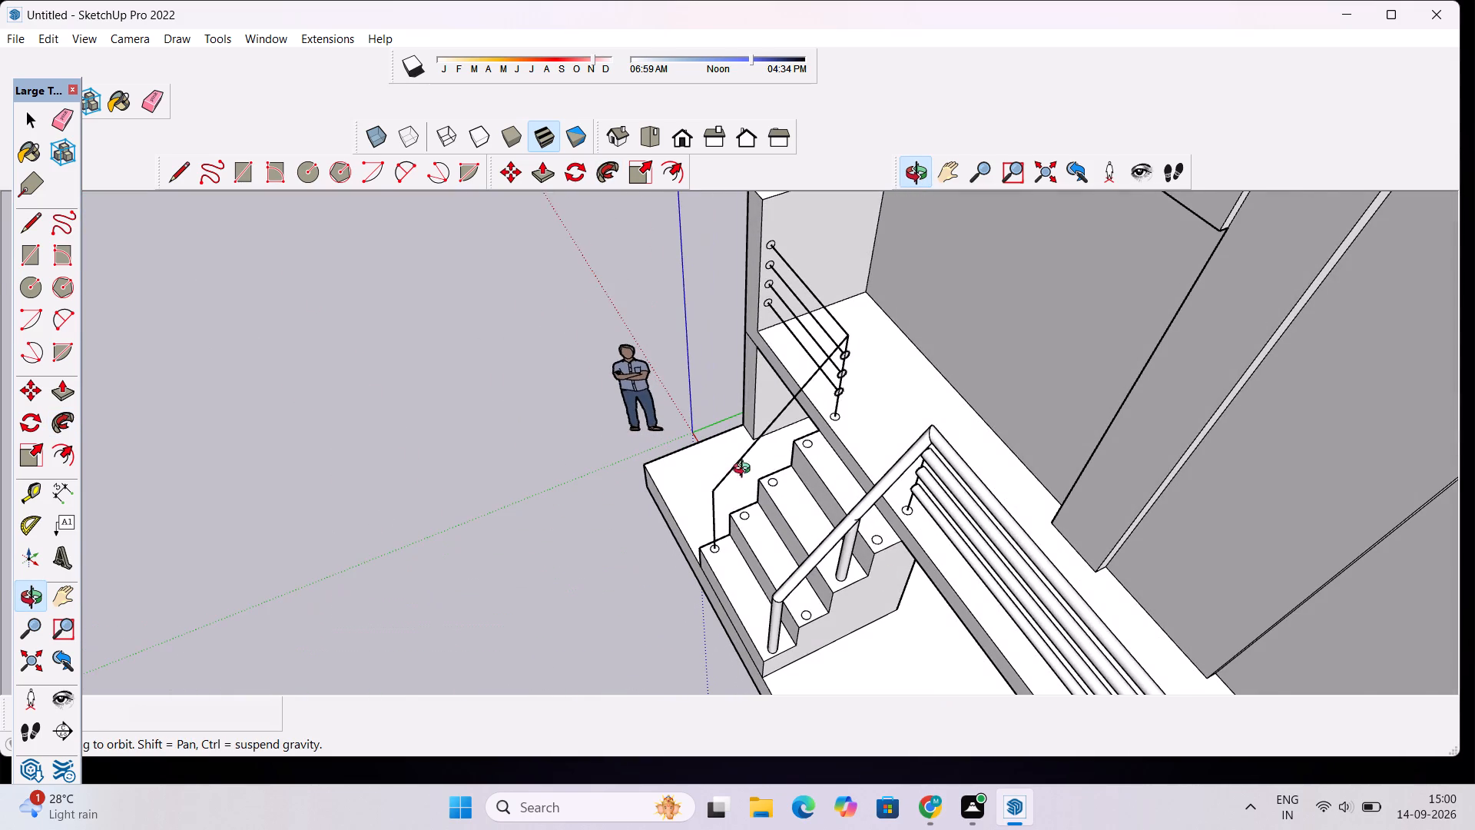
{"action": "scroll", "coordinate": [690, 450], "scroll_direction": "up", "scroll_amount": 3}
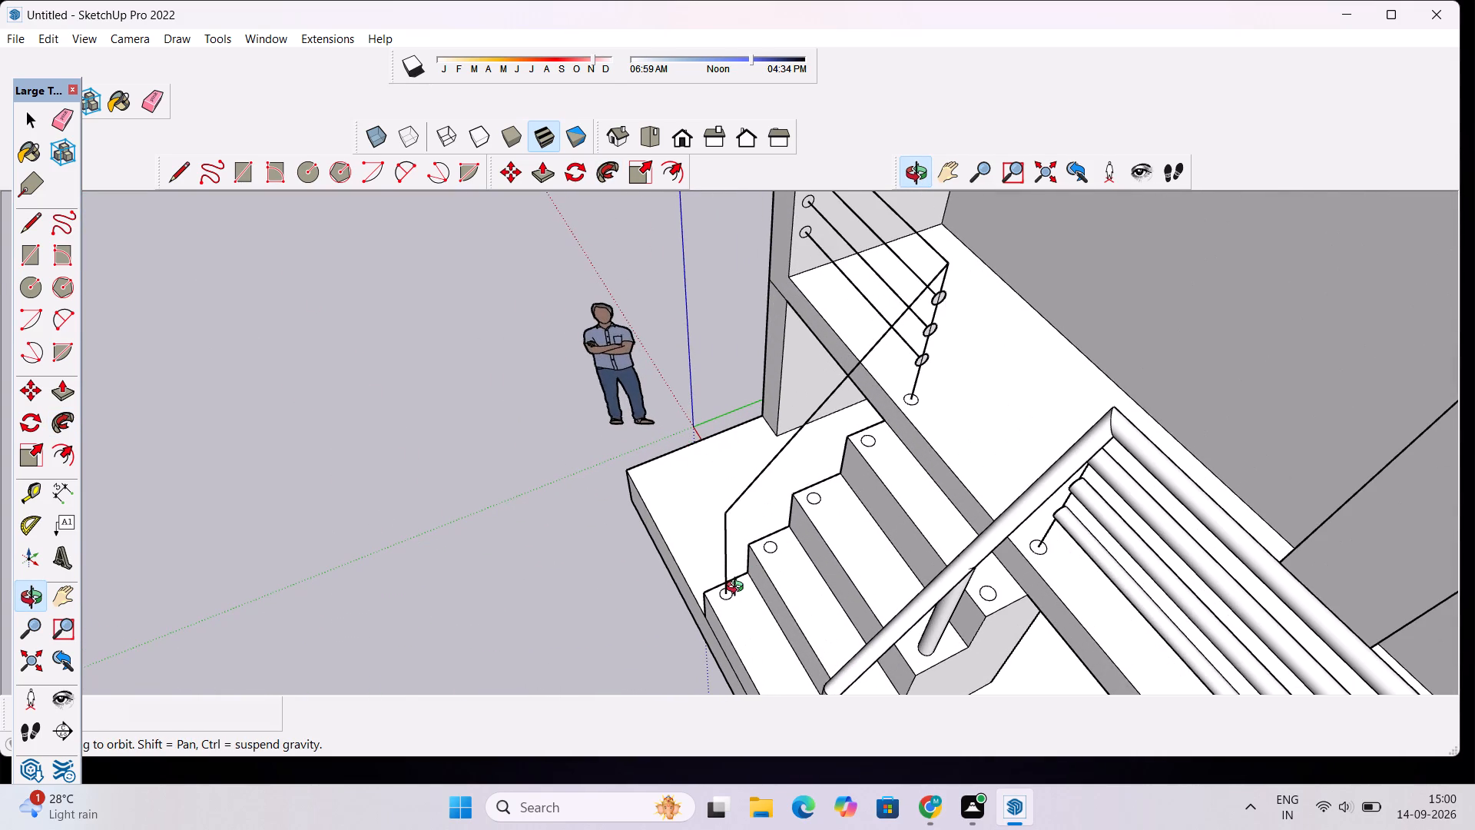
{"action": "scroll", "coordinate": [738, 589], "scroll_direction": "up", "scroll_amount": 3}
{"action": "key", "text": "space"}
{"action": "scroll", "coordinate": [729, 596], "scroll_direction": "up", "scroll_amount": 4}
{"action": "double_click", "coordinate": [726, 595]}
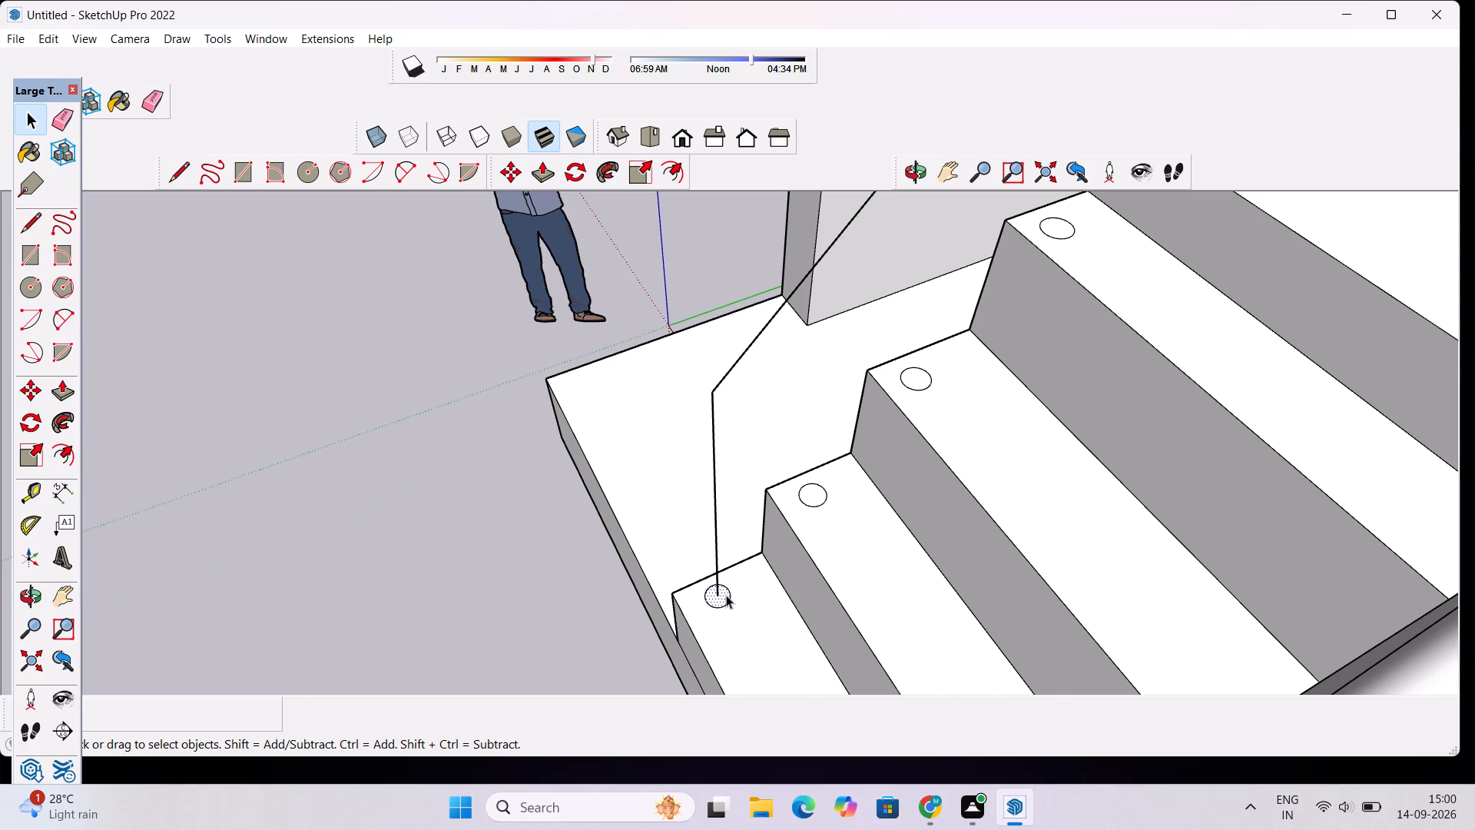
{"action": "left_click", "coordinate": [716, 544], "text": "shift"}
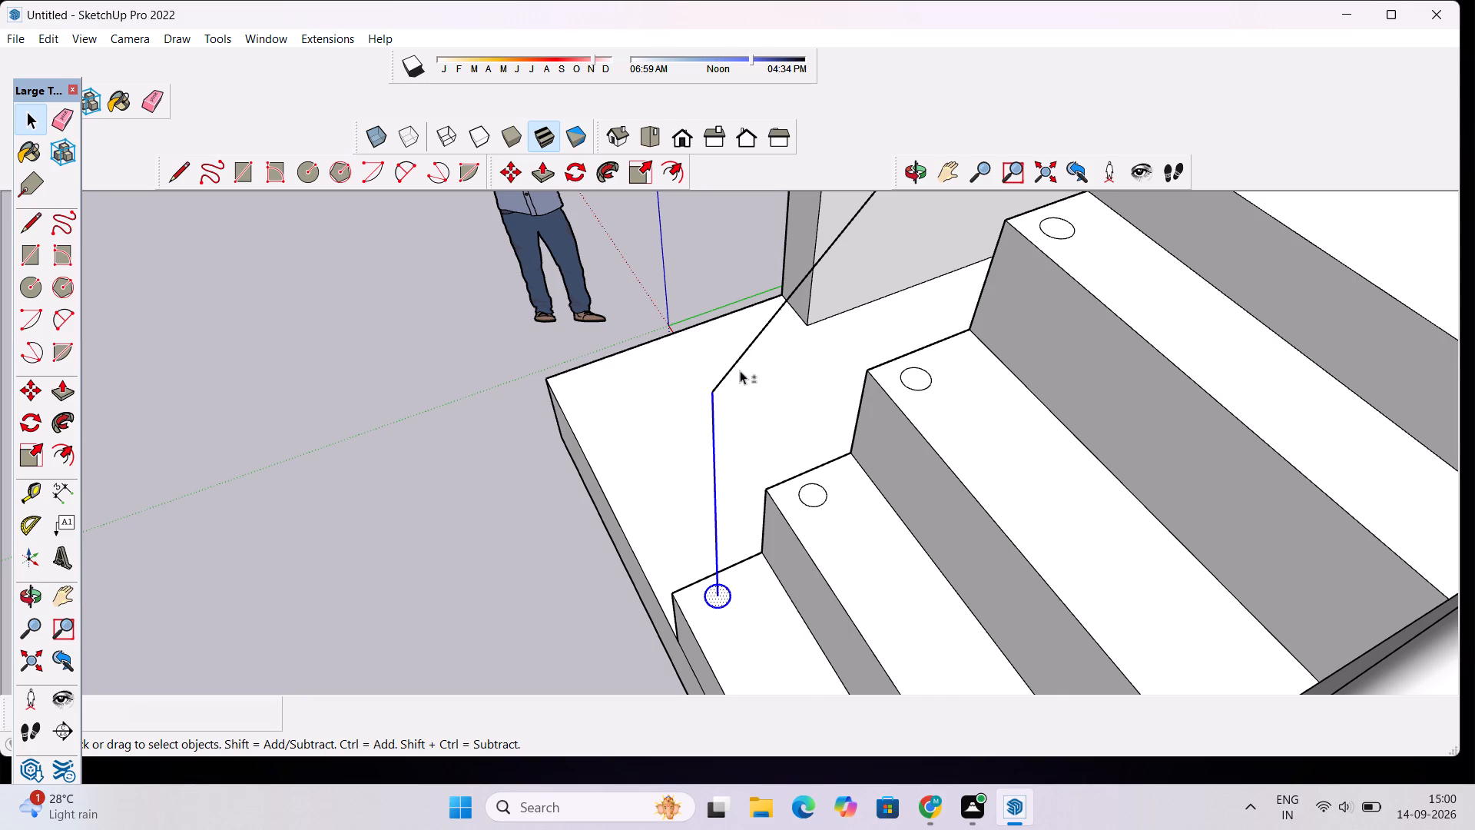
{"action": "left_click", "coordinate": [741, 358], "text": "shift"}
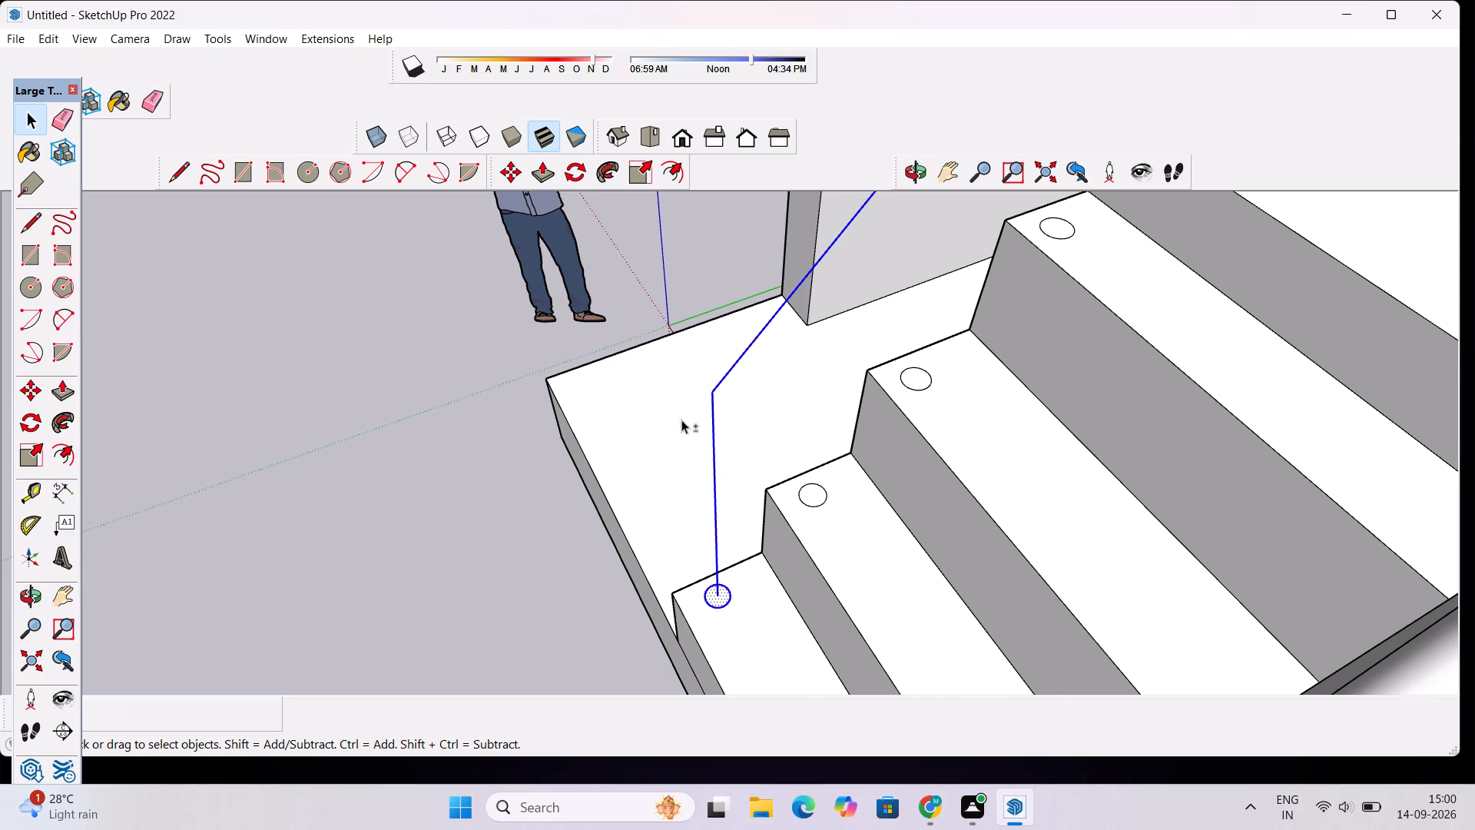
{"action": "scroll", "coordinate": [734, 370], "scroll_direction": "up", "scroll_amount": 9, "text": "shift"}
{"action": "scroll", "coordinate": [737, 373], "scroll_direction": "down", "scroll_amount": 8, "text": "shift"}
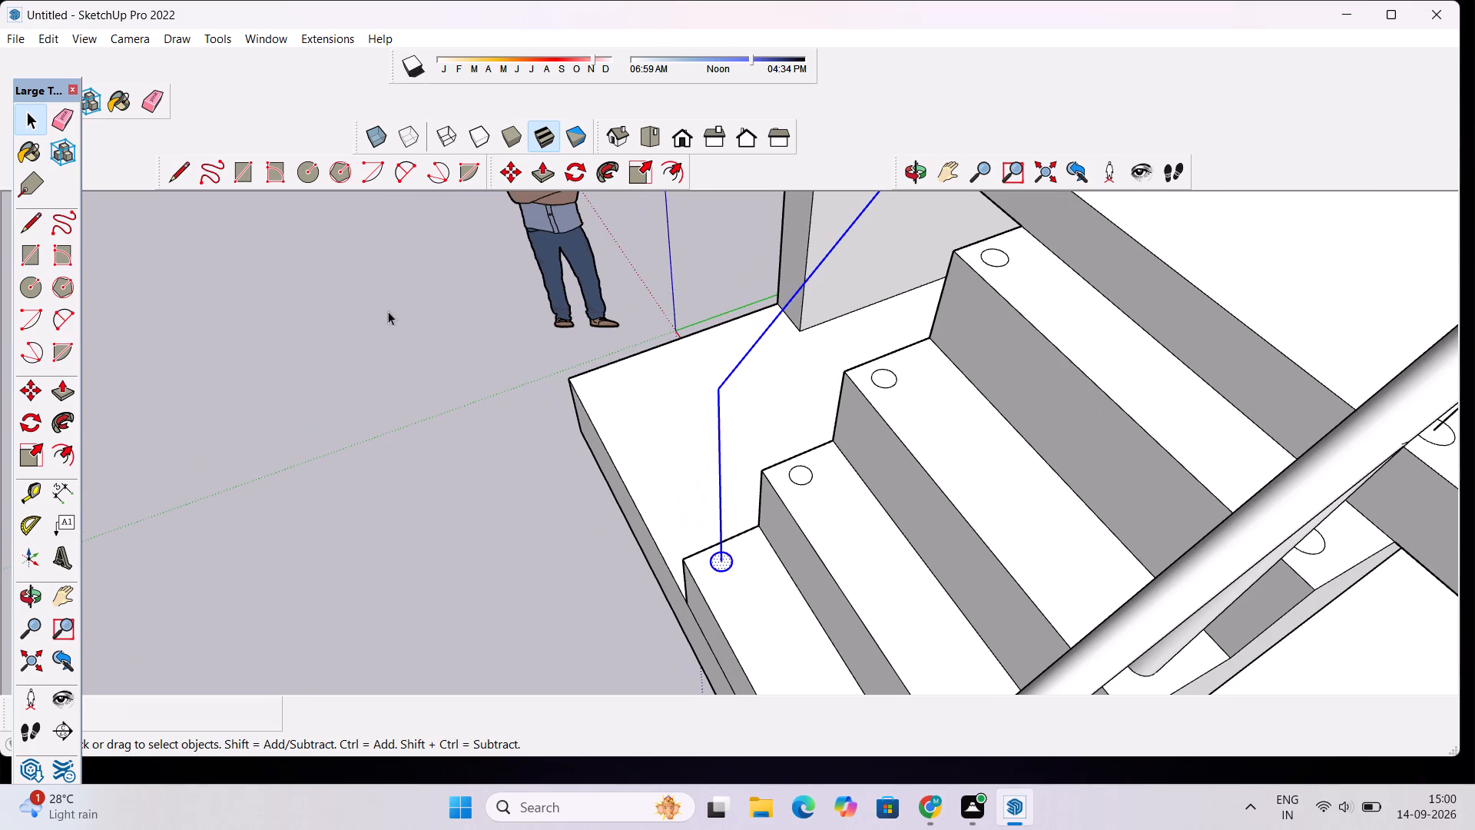
{"action": "left_click", "coordinate": [62, 417]}
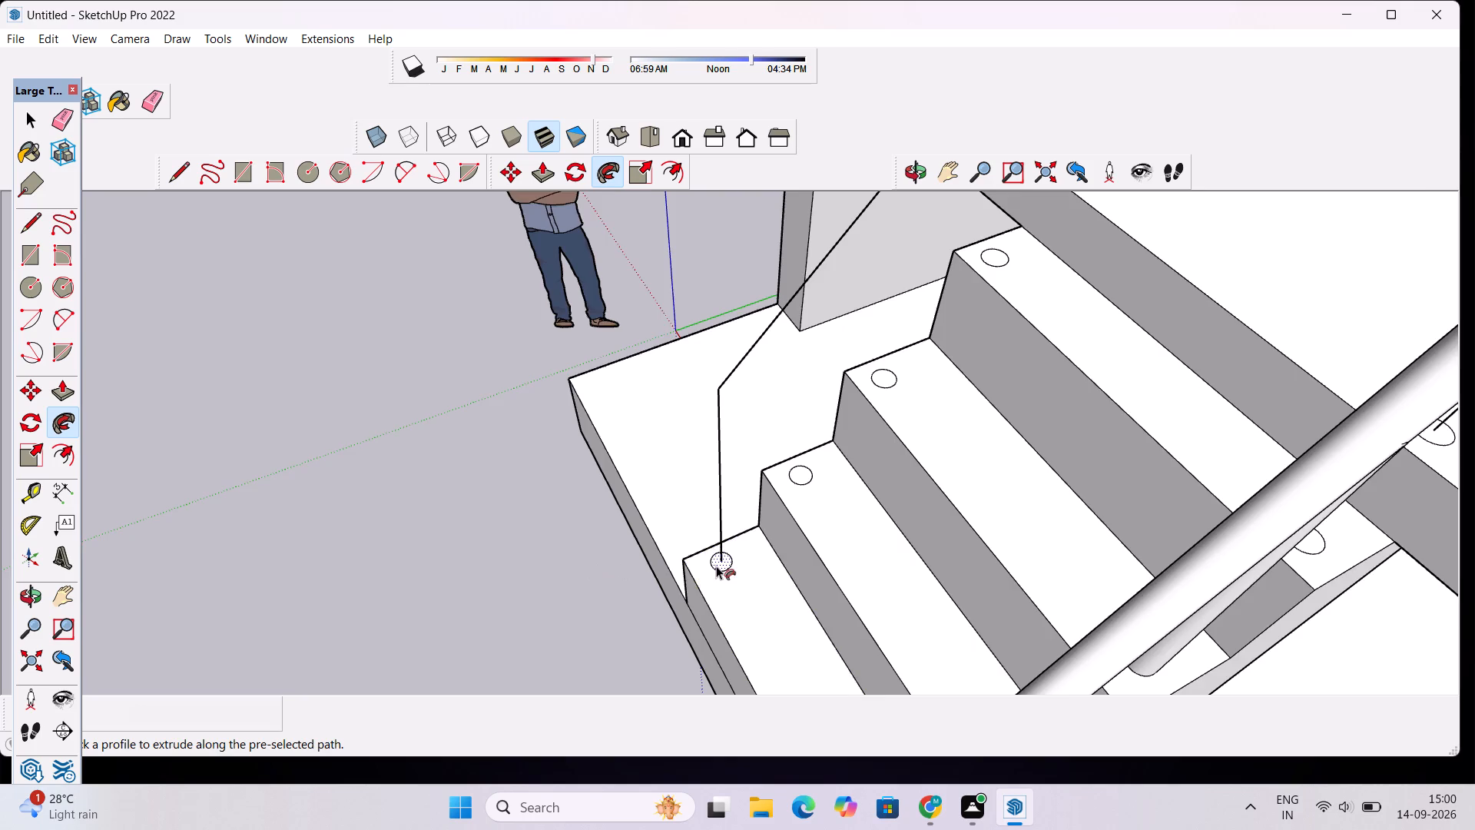
{"action": "scroll", "coordinate": [716, 566], "scroll_direction": "up", "scroll_amount": 4}
{"action": "left_click", "coordinate": [716, 566]}
Sweep the short railing's top wall circle along the top rail line with Follow Me.
{"action": "scroll", "coordinate": [716, 566], "scroll_direction": "down", "scroll_amount": 15}
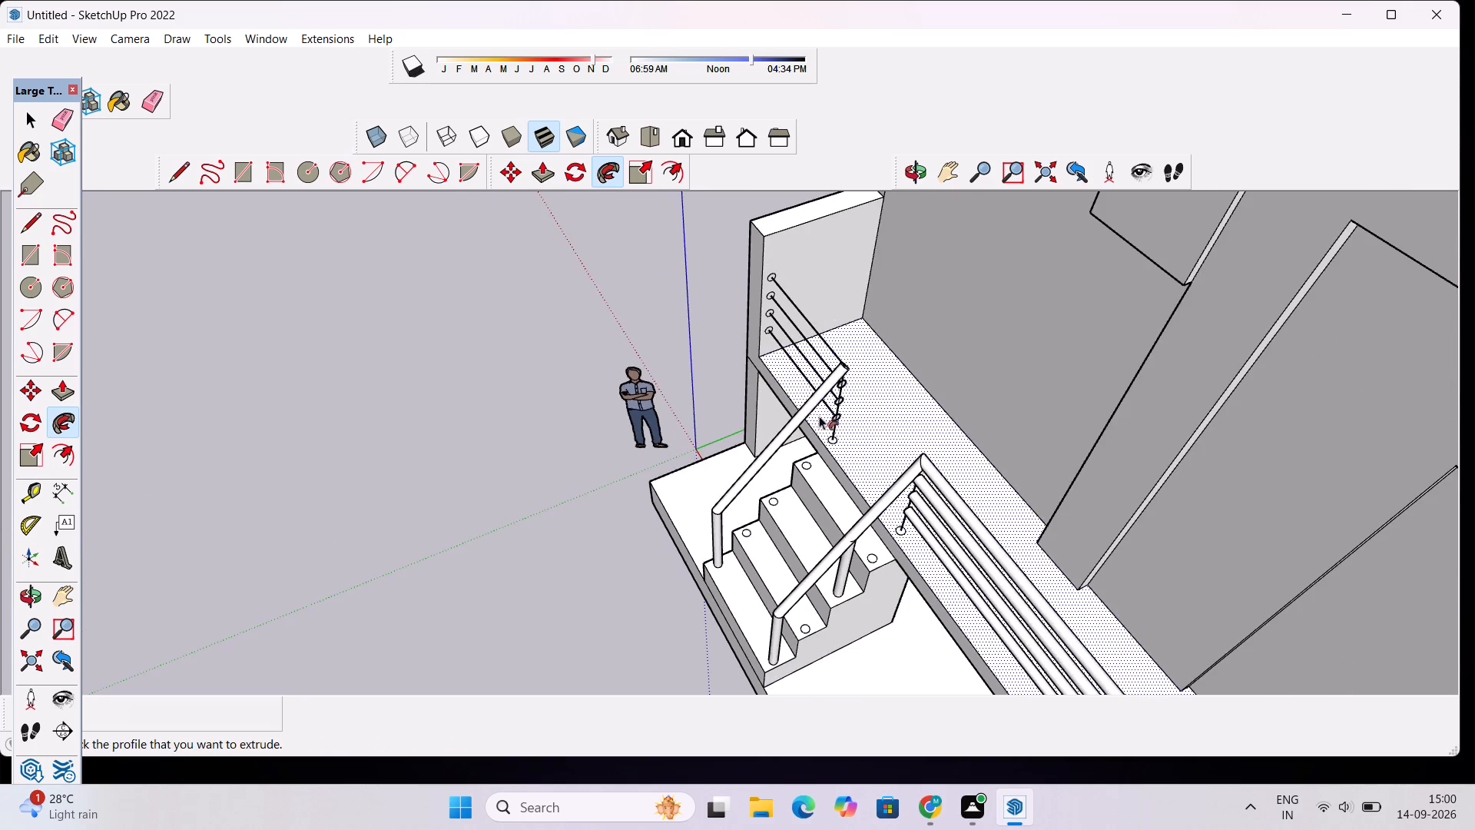
{"action": "scroll", "coordinate": [793, 311], "scroll_direction": "up", "scroll_amount": 8}
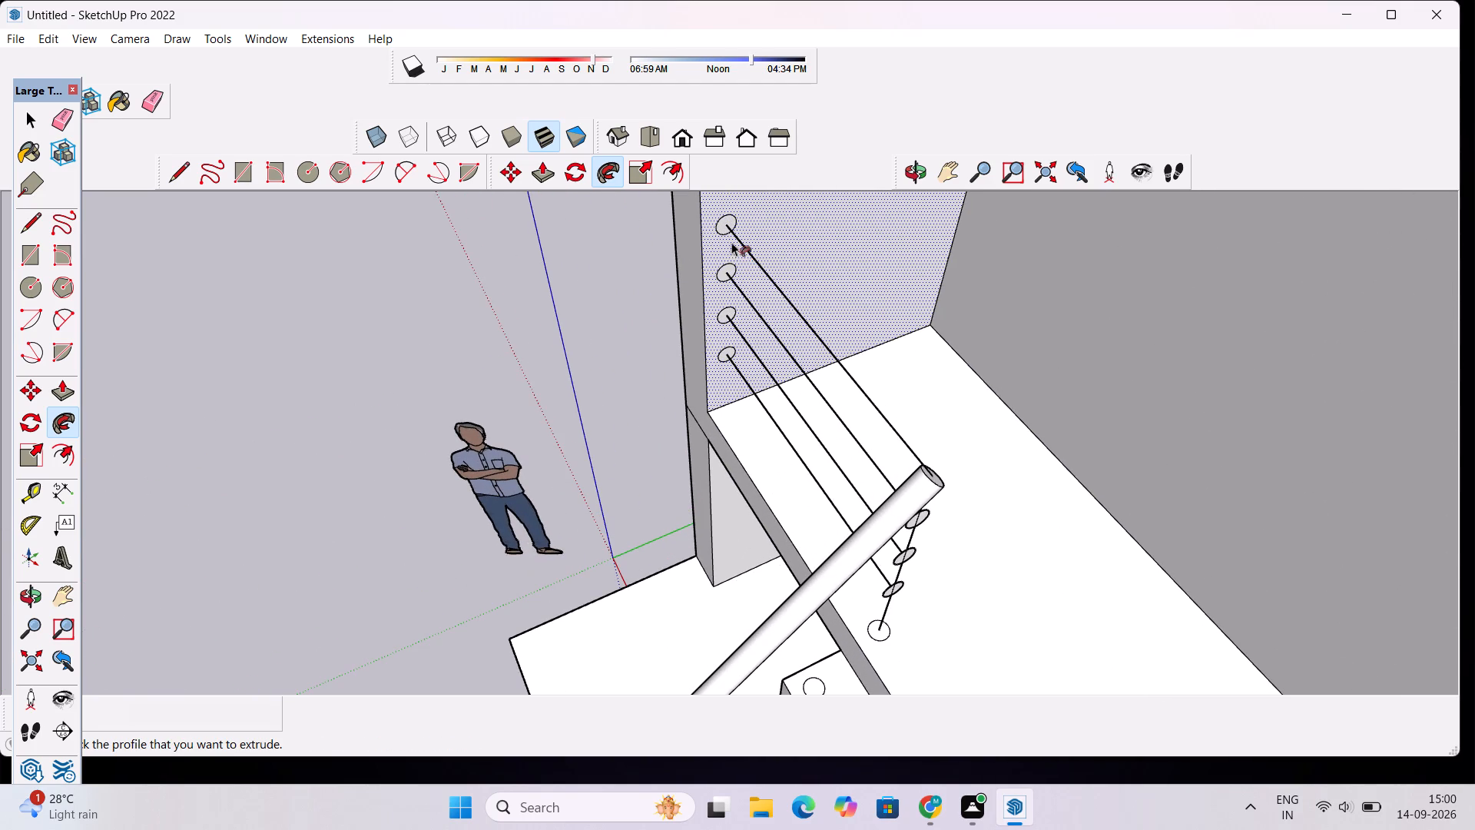
{"action": "key", "text": "space"}
{"action": "double_click", "coordinate": [721, 231]}
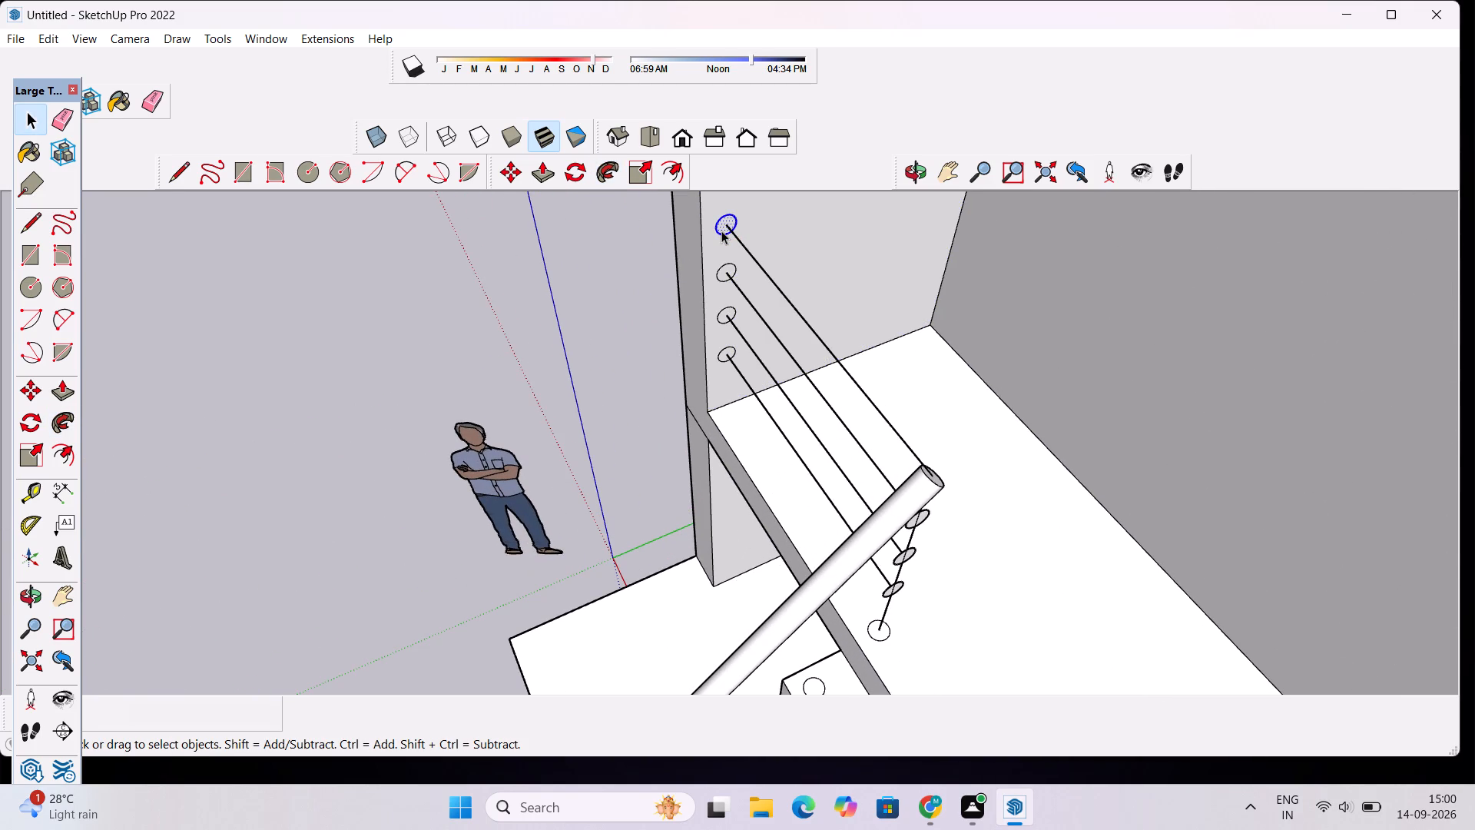
{"action": "left_click", "coordinate": [742, 243], "text": "shift"}
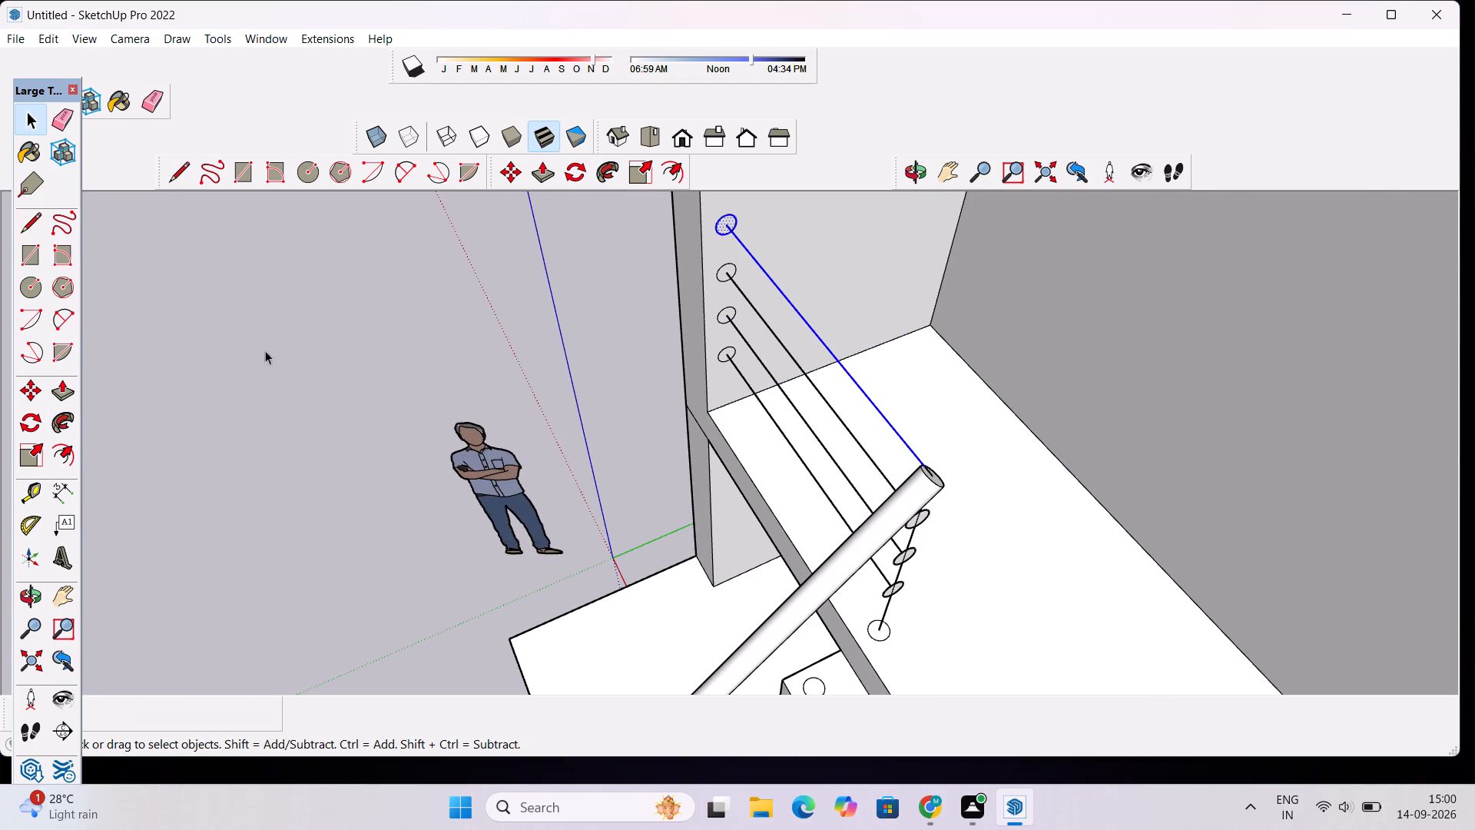
{"action": "left_click", "coordinate": [46, 419]}
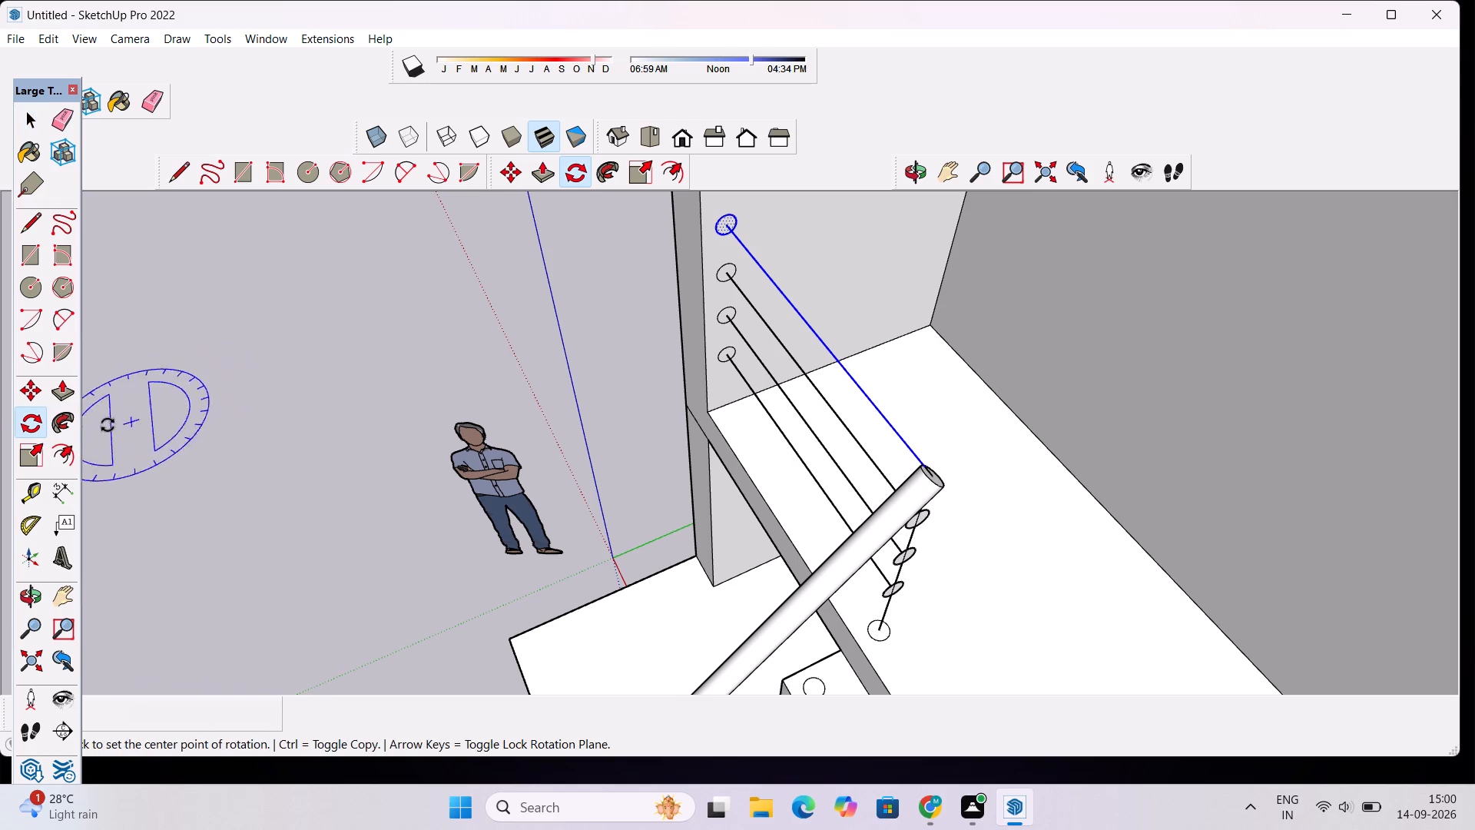
{"action": "left_click", "coordinate": [69, 416]}
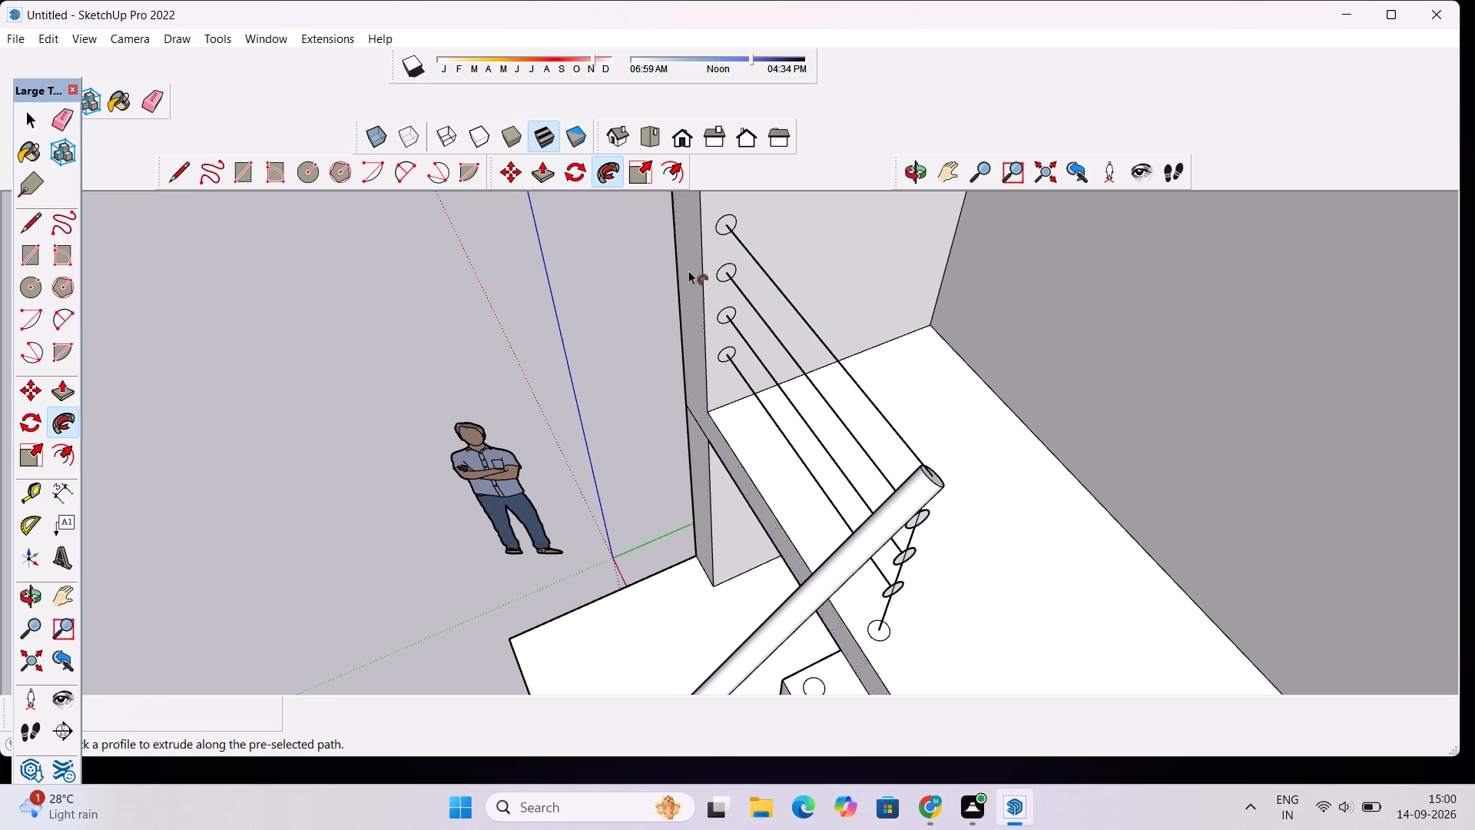
{"action": "left_click", "coordinate": [721, 224]}
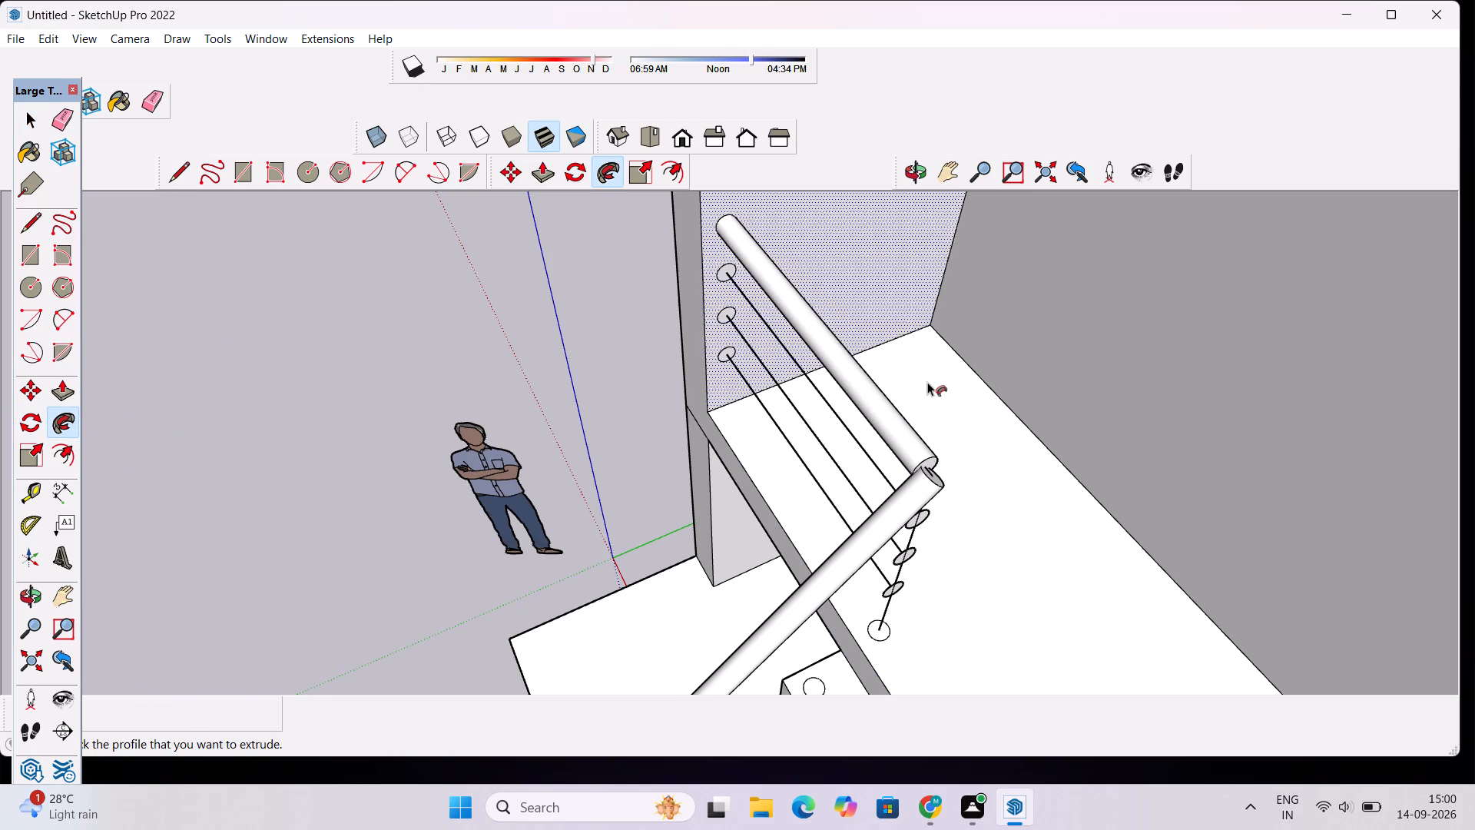
Sweep the short railing's second wall circle from the top along its rail line with Follow Me.
{"action": "scroll", "coordinate": [929, 383], "scroll_direction": "down", "scroll_amount": 5}
{"action": "left_click", "coordinate": [911, 171]}
{"action": "left_click_drag", "start_coordinate": [816, 318], "coordinate": [920, 254]}
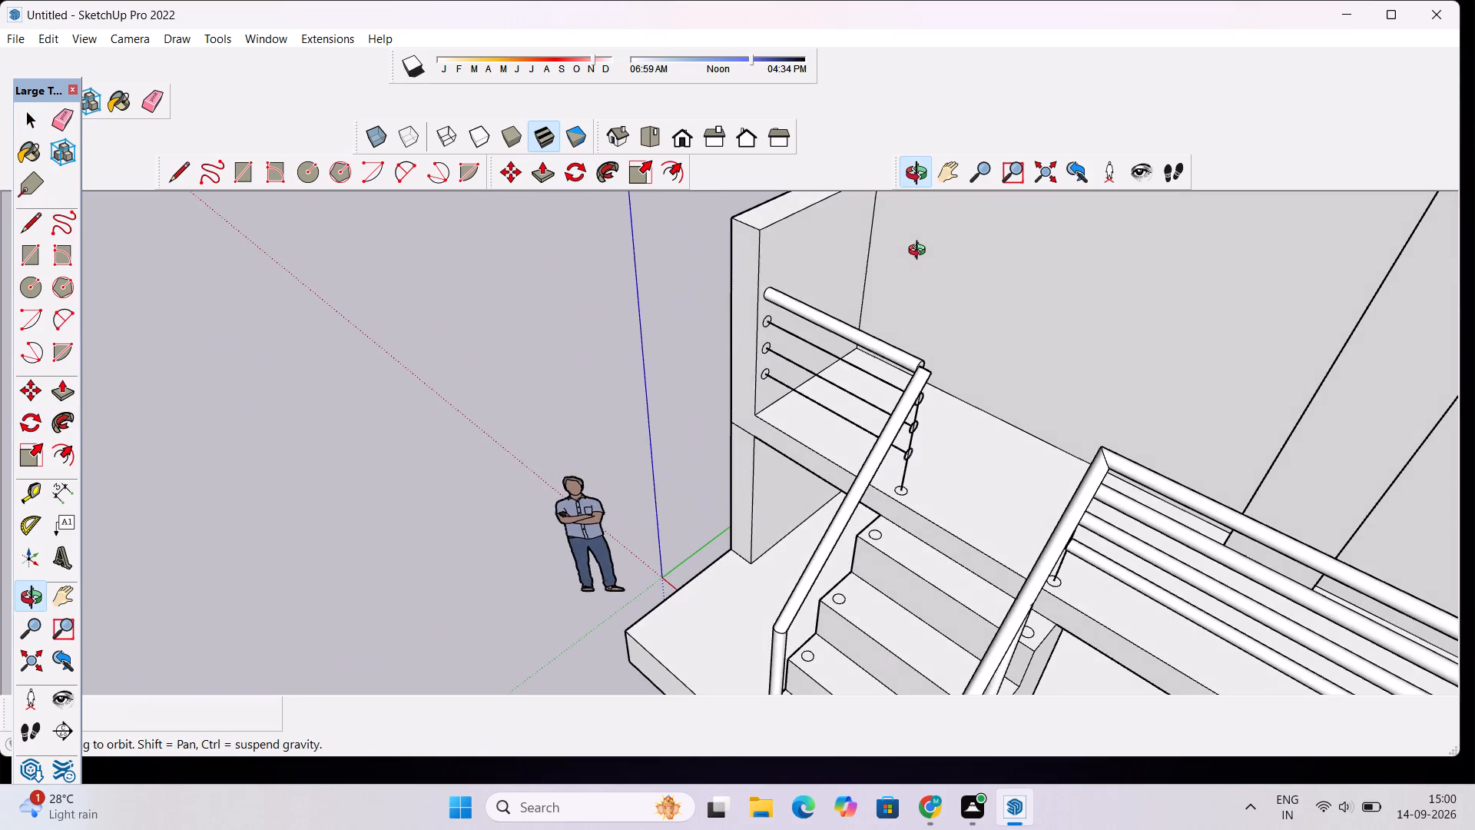
{"action": "scroll", "coordinate": [870, 343], "scroll_direction": "up", "scroll_amount": 5}
{"action": "left_click_drag", "start_coordinate": [817, 388], "coordinate": [847, 405]}
{"action": "scroll", "coordinate": [762, 303], "scroll_direction": "up", "scroll_amount": 5}
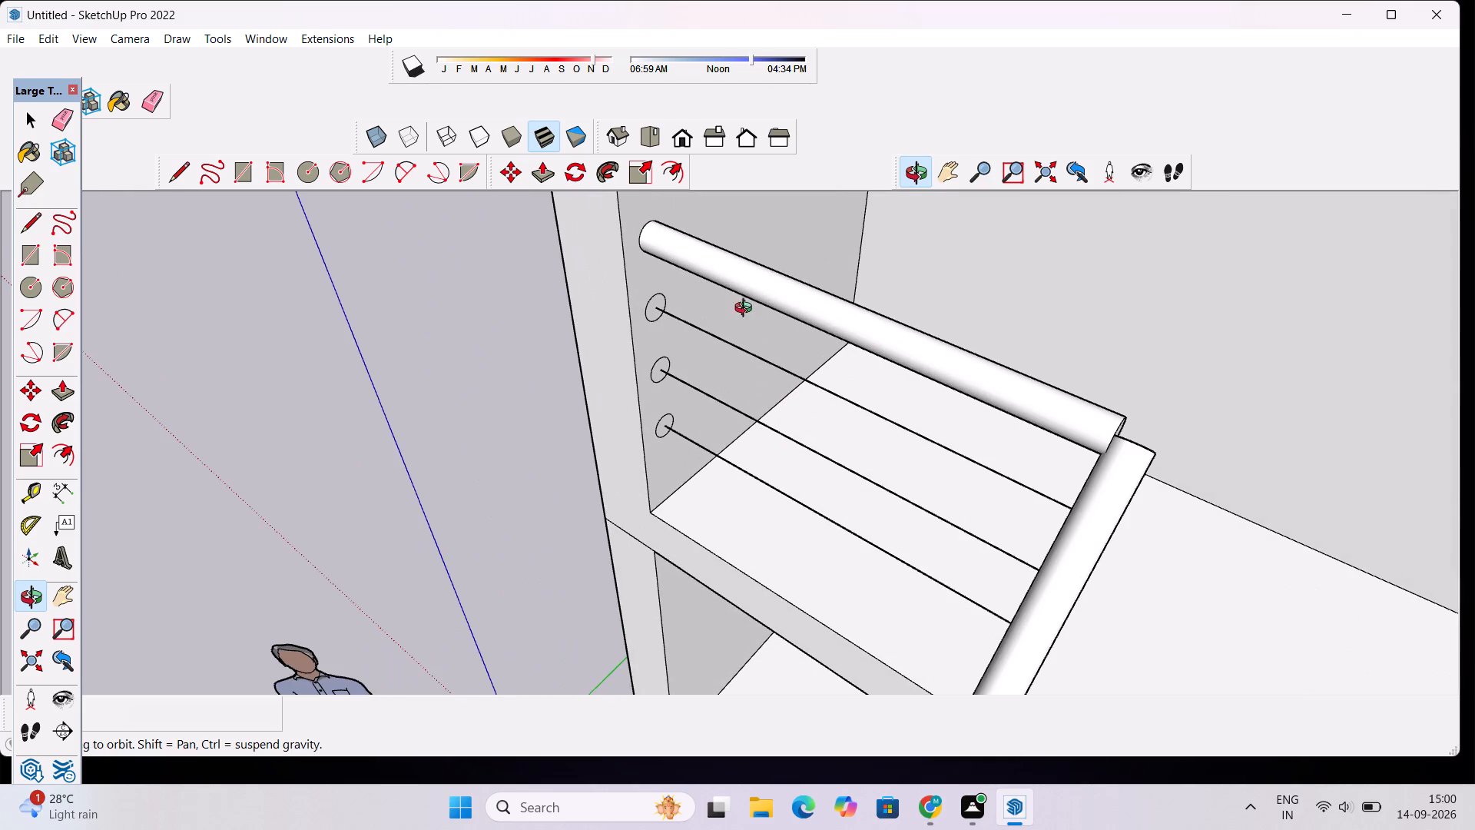
{"action": "key", "text": "space"}
{"action": "scroll", "coordinate": [635, 314], "scroll_direction": "up", "scroll_amount": 3}
{"action": "double_click", "coordinate": [660, 316]}
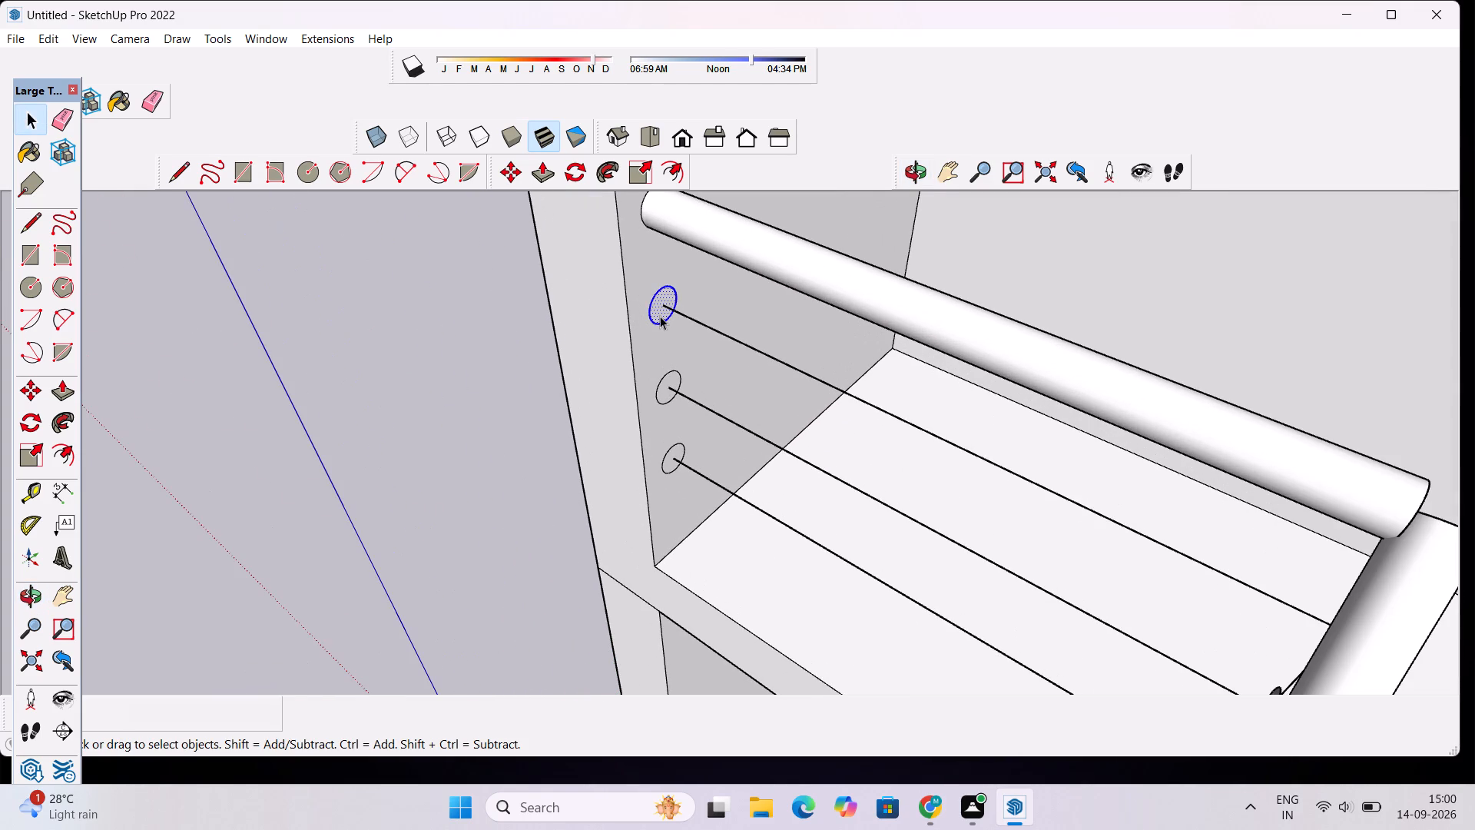
{"action": "left_click", "coordinate": [701, 323], "text": "shift"}
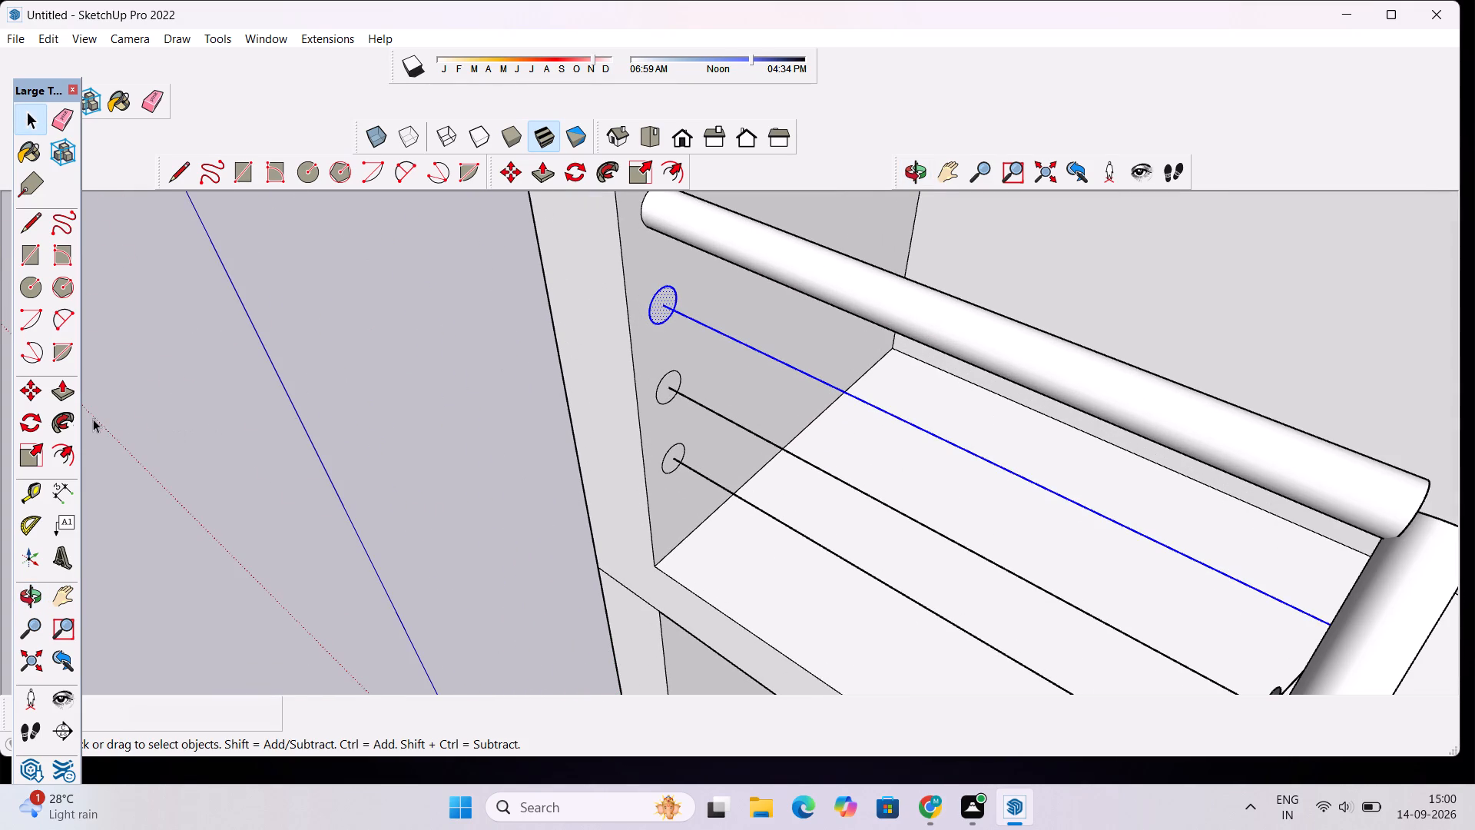
{"action": "left_click", "coordinate": [80, 425]}
{"action": "left_click", "coordinate": [65, 414]}
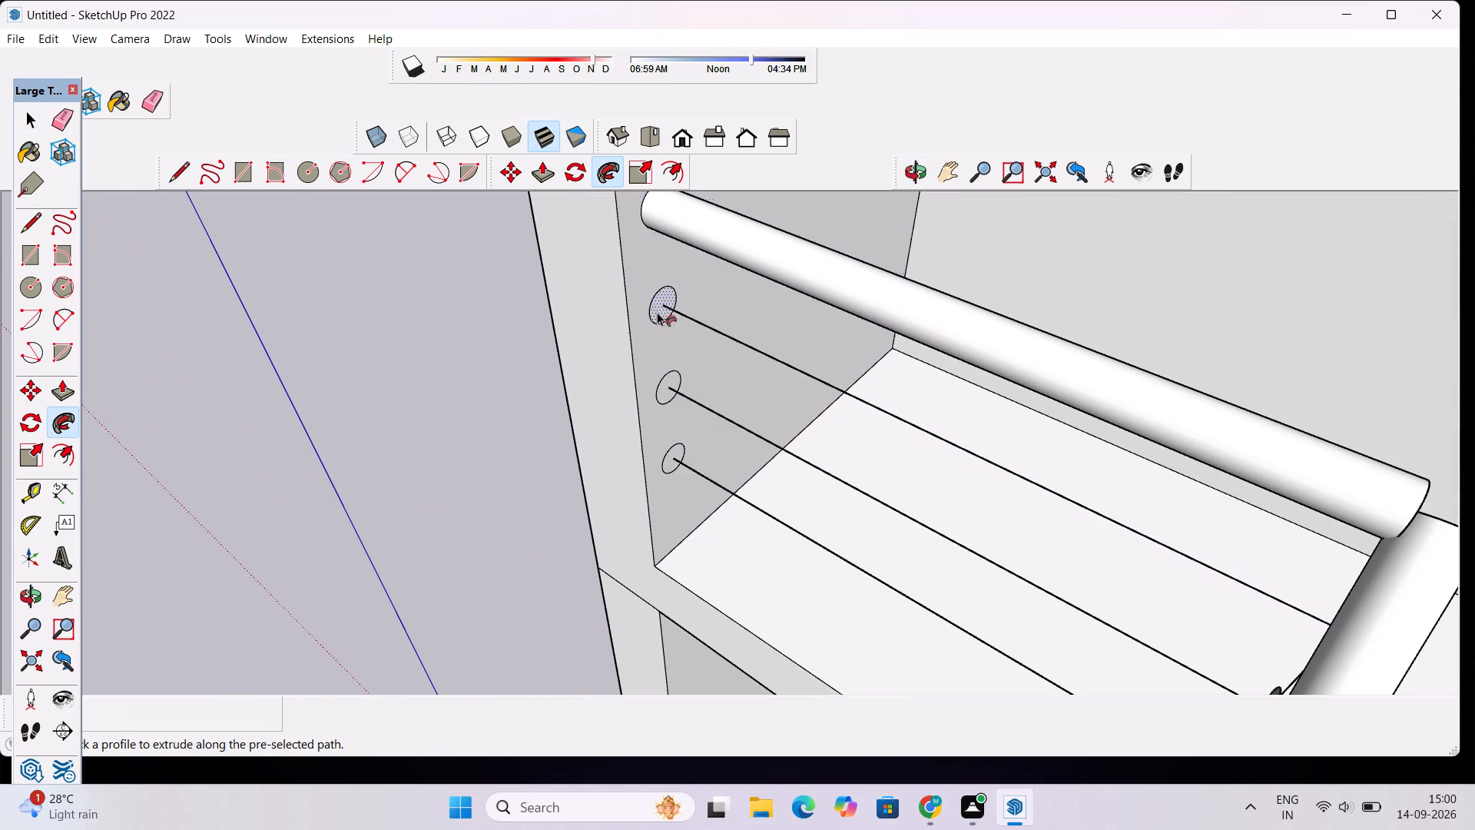
{"action": "left_click", "coordinate": [658, 313]}
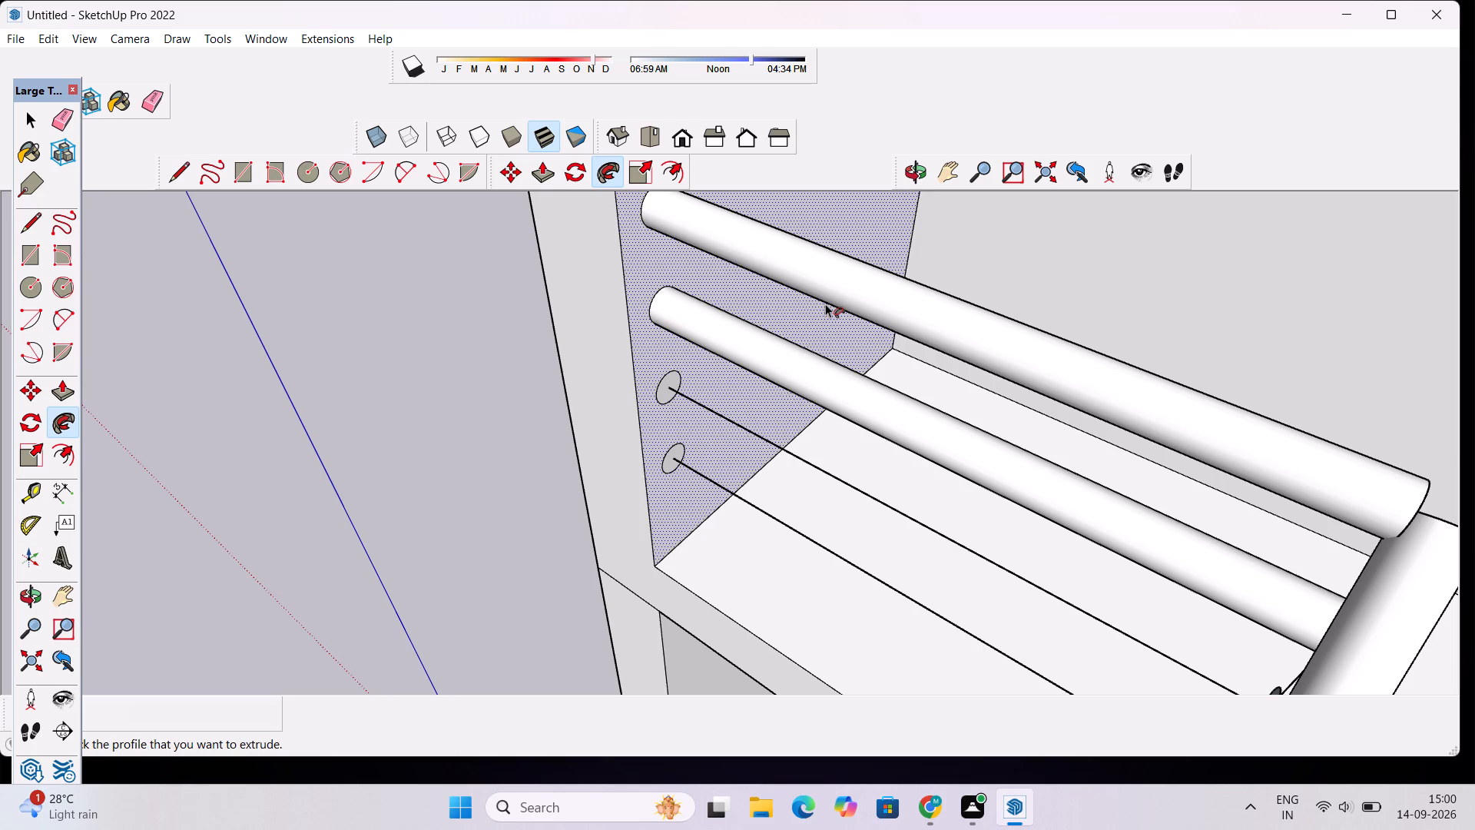
Sweep the short railing's third wall circle from the top along its rail line with Follow Me.
{"action": "key", "text": "space"}
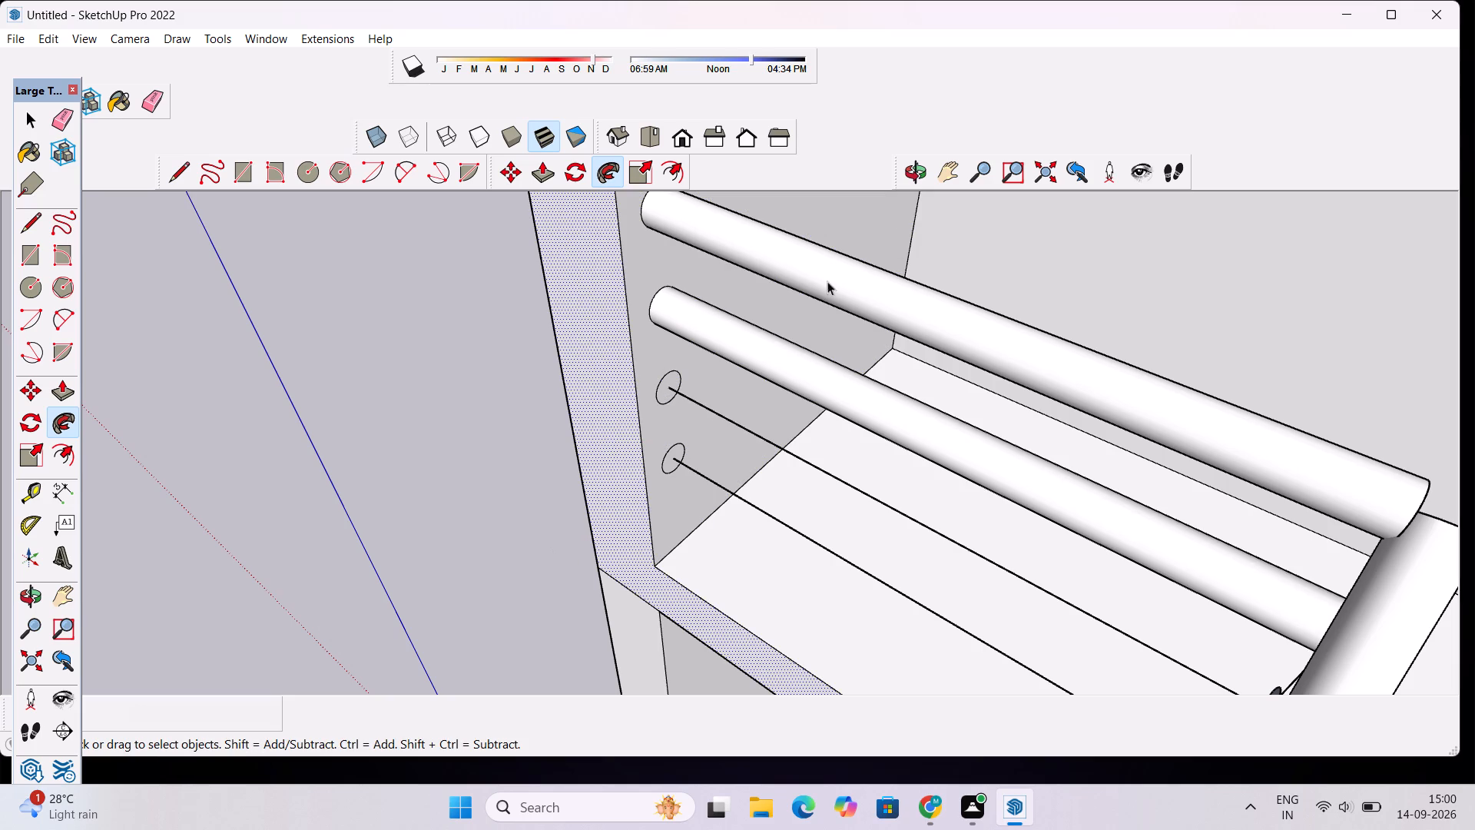
{"action": "double_click", "coordinate": [668, 388]}
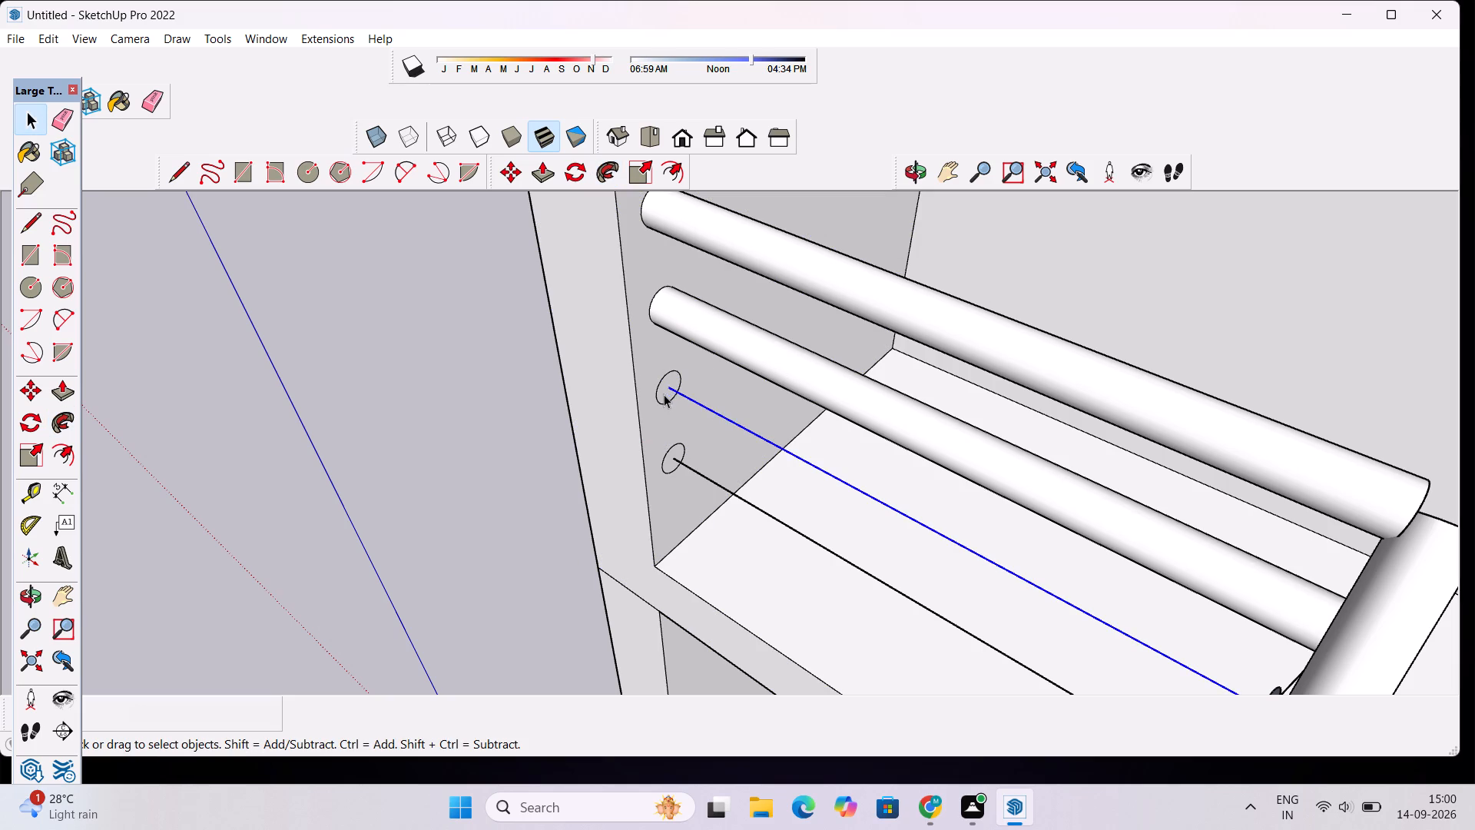
{"action": "left_click", "coordinate": [489, 407]}
{"action": "double_click", "coordinate": [659, 394]}
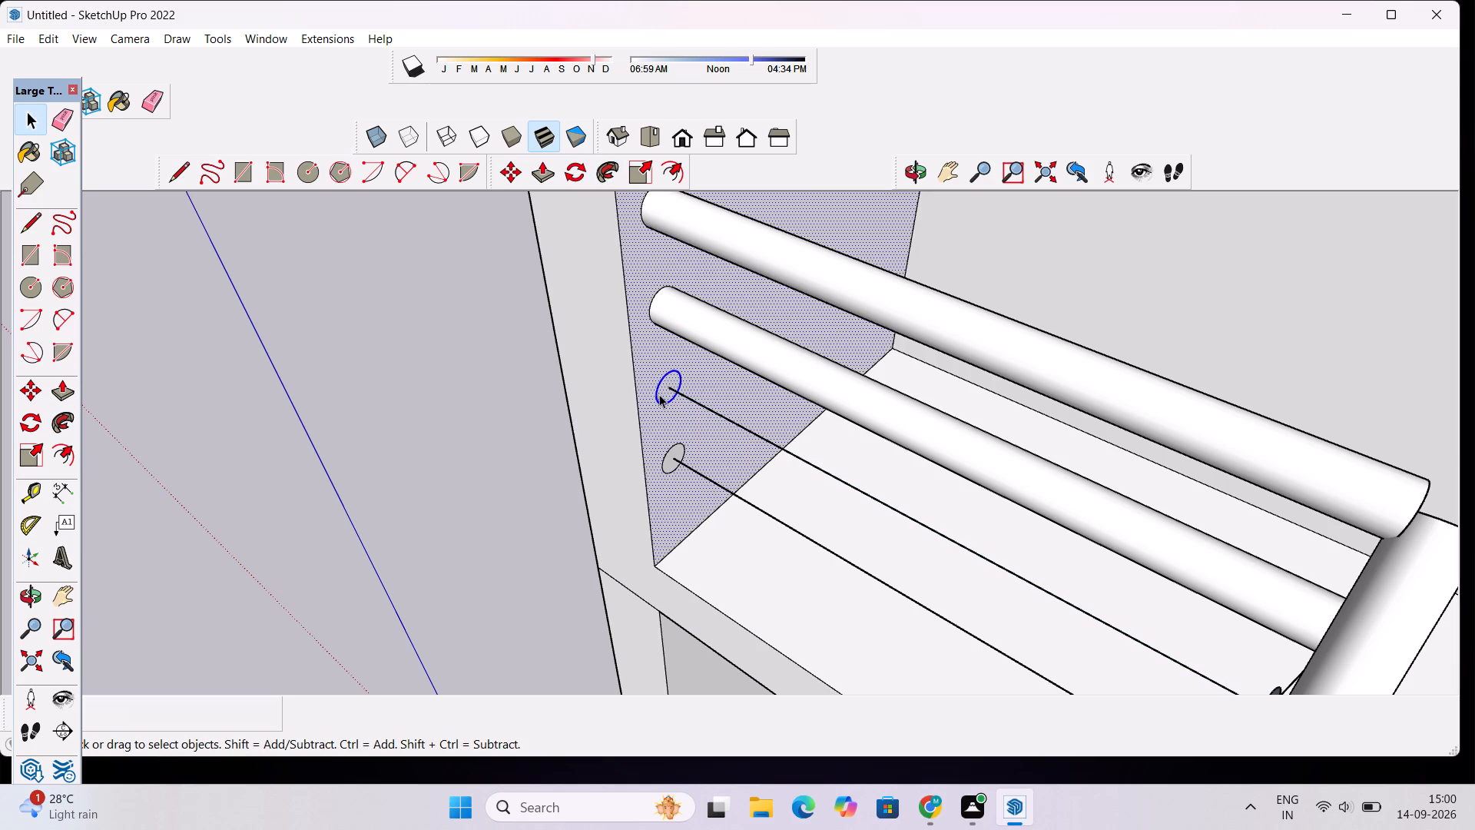
{"action": "left_click", "coordinate": [485, 394]}
{"action": "double_click", "coordinate": [659, 392]}
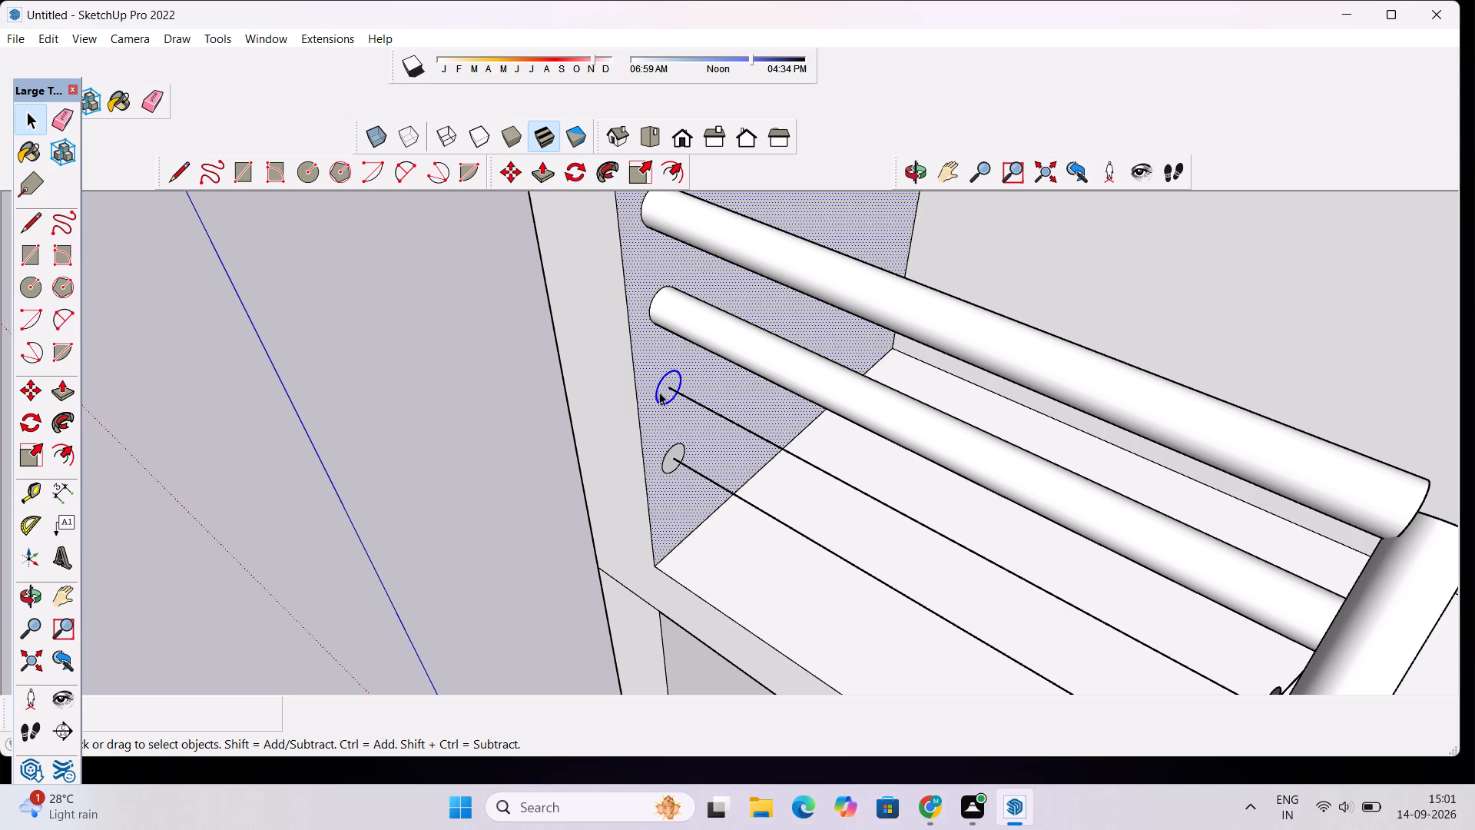
{"action": "left_click", "coordinate": [414, 393]}
{"action": "double_click", "coordinate": [661, 393]}
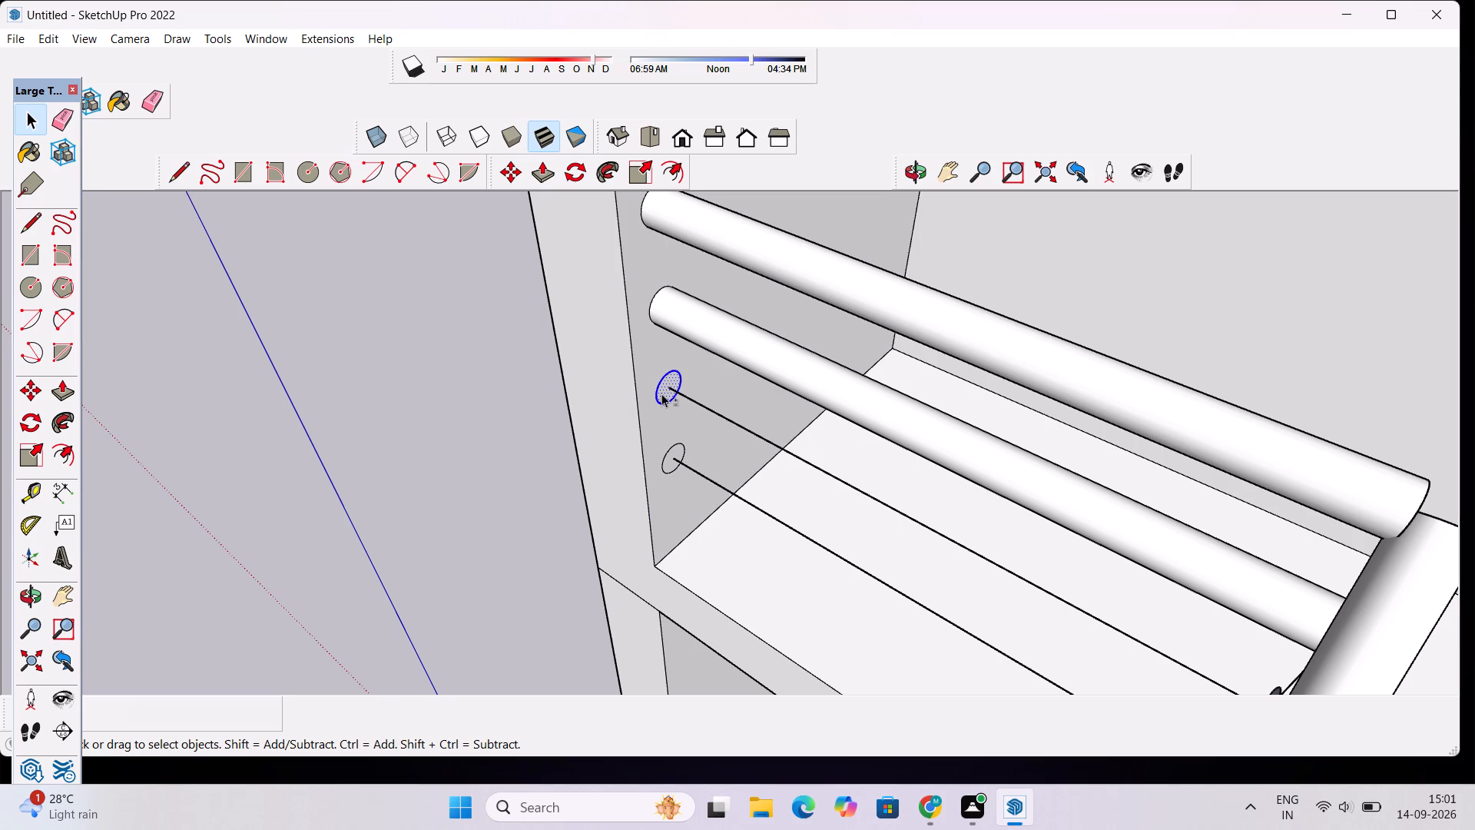
{"action": "left_click", "coordinate": [688, 395], "text": "shift"}
{"action": "left_click", "coordinate": [57, 426], "text": "shift"}
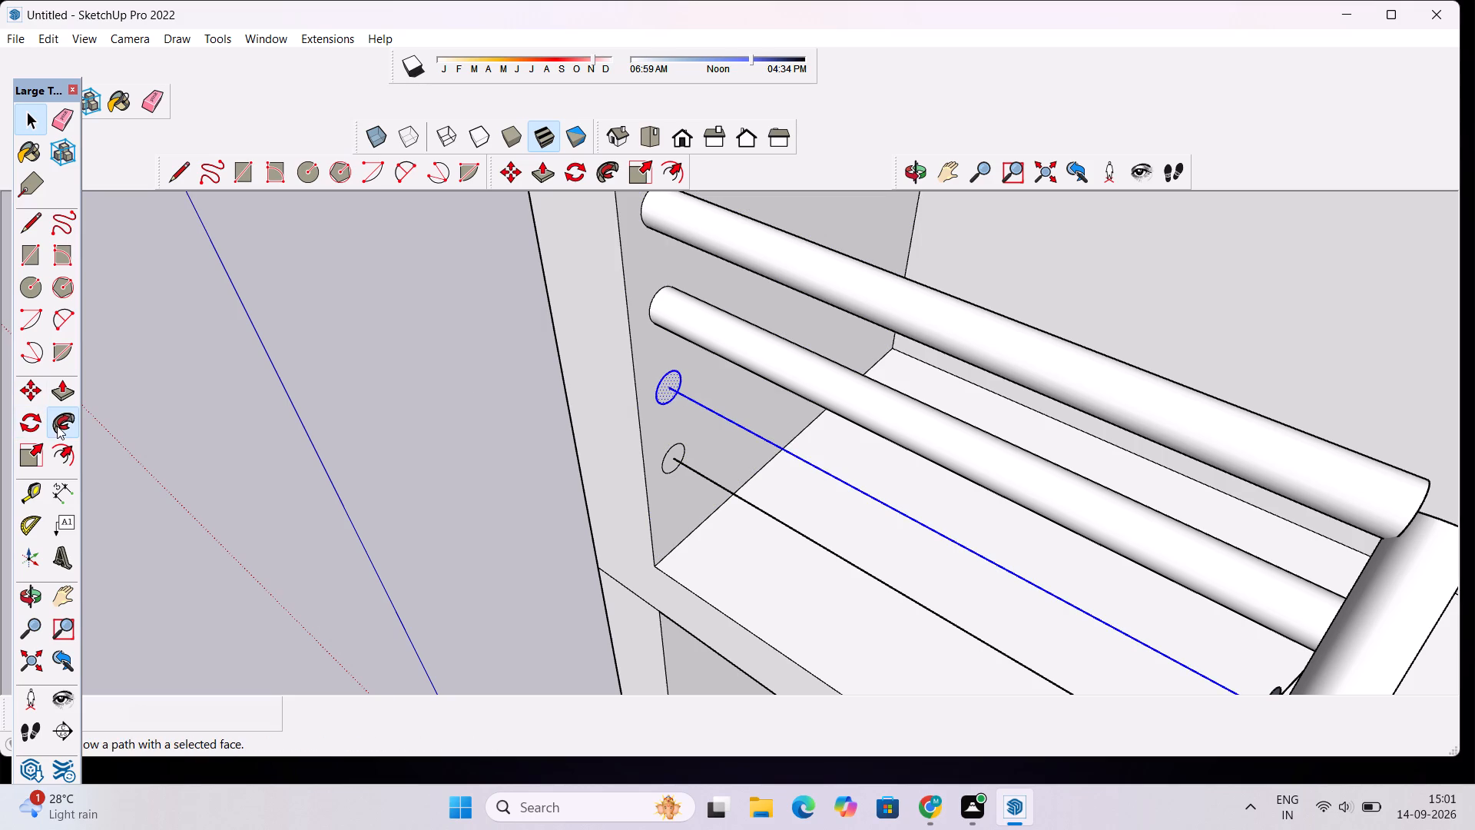
{"action": "left_click", "coordinate": [669, 393]}
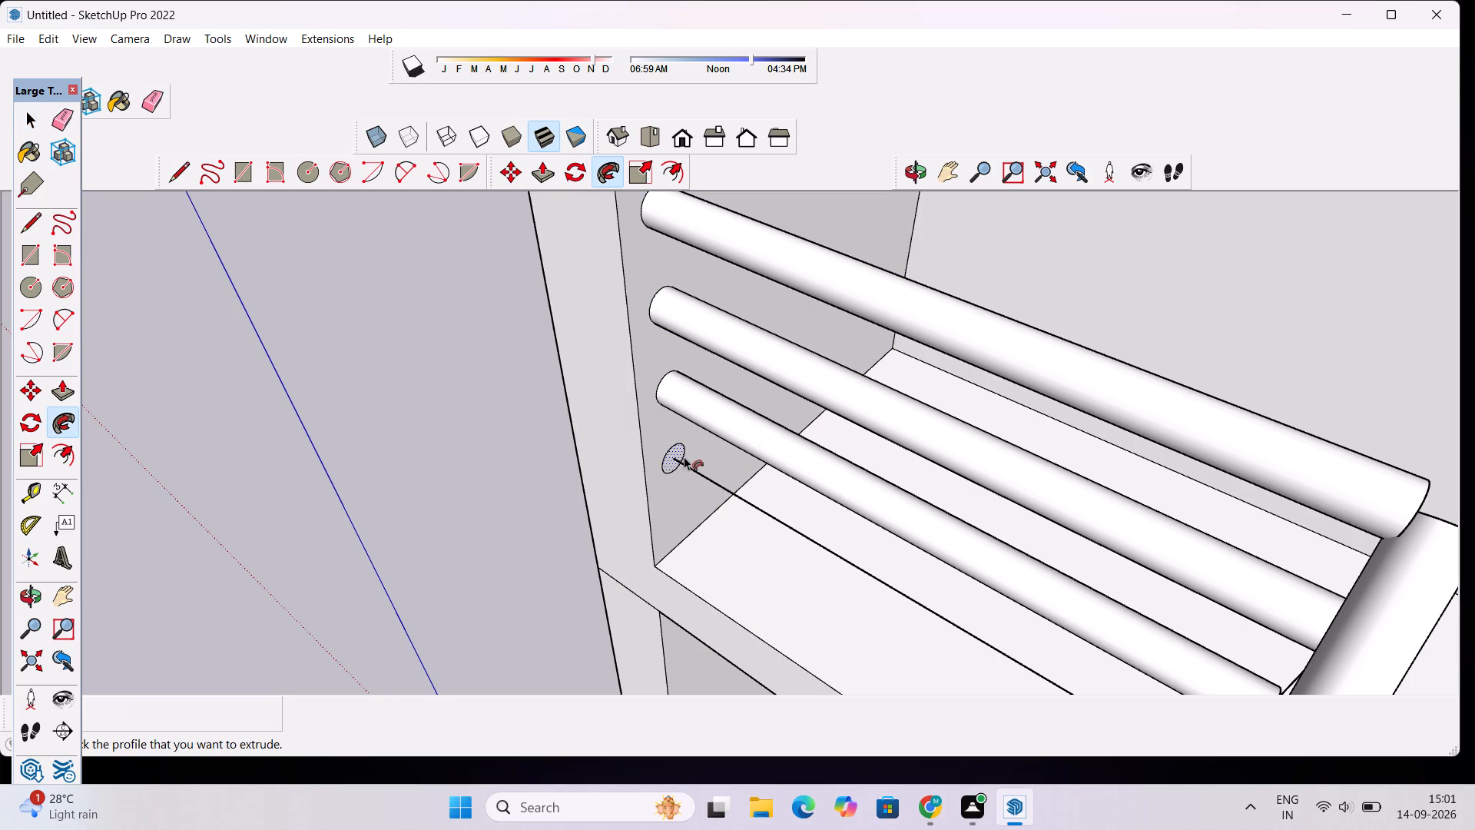
Sweep the short railing's lowest wall circle along its rail line with Follow Me.
{"action": "left_click", "coordinate": [681, 456]}
{"action": "key", "text": "space"}
{"action": "double_click", "coordinate": [664, 464]}
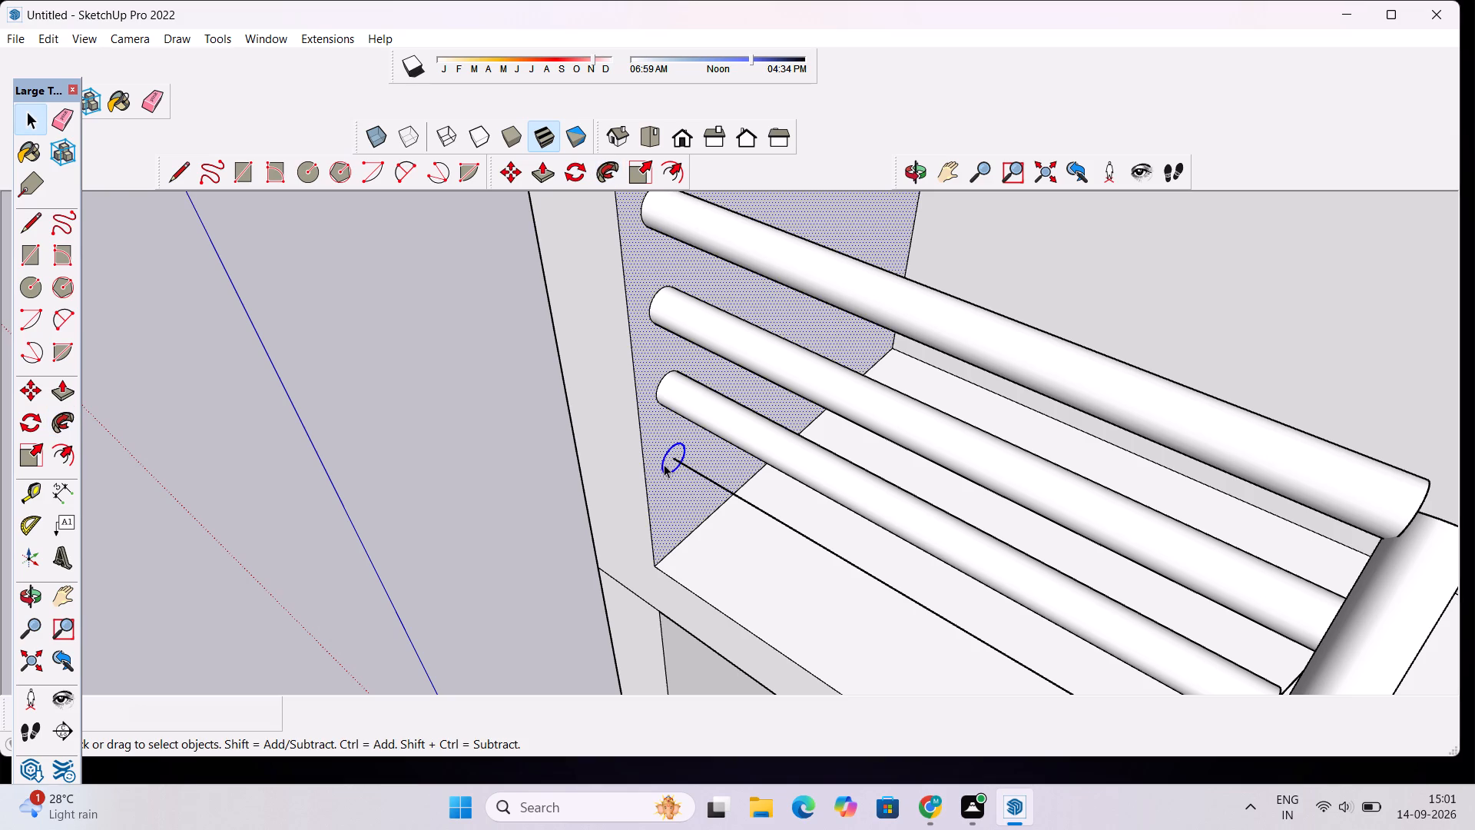
{"action": "left_click", "coordinate": [529, 490]}
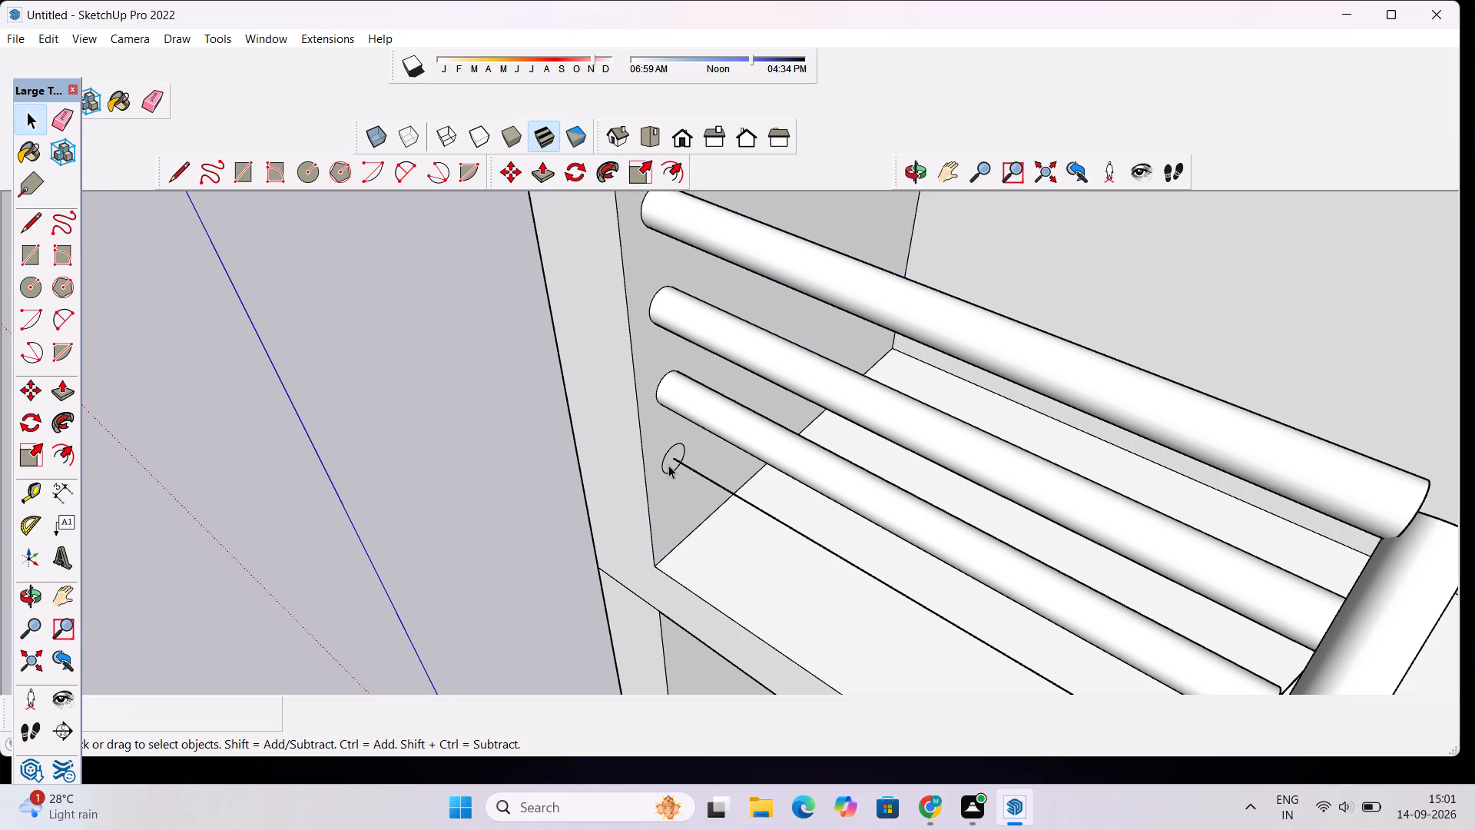
{"action": "double_click", "coordinate": [668, 465]}
{"action": "left_click", "coordinate": [686, 465], "text": "shift"}
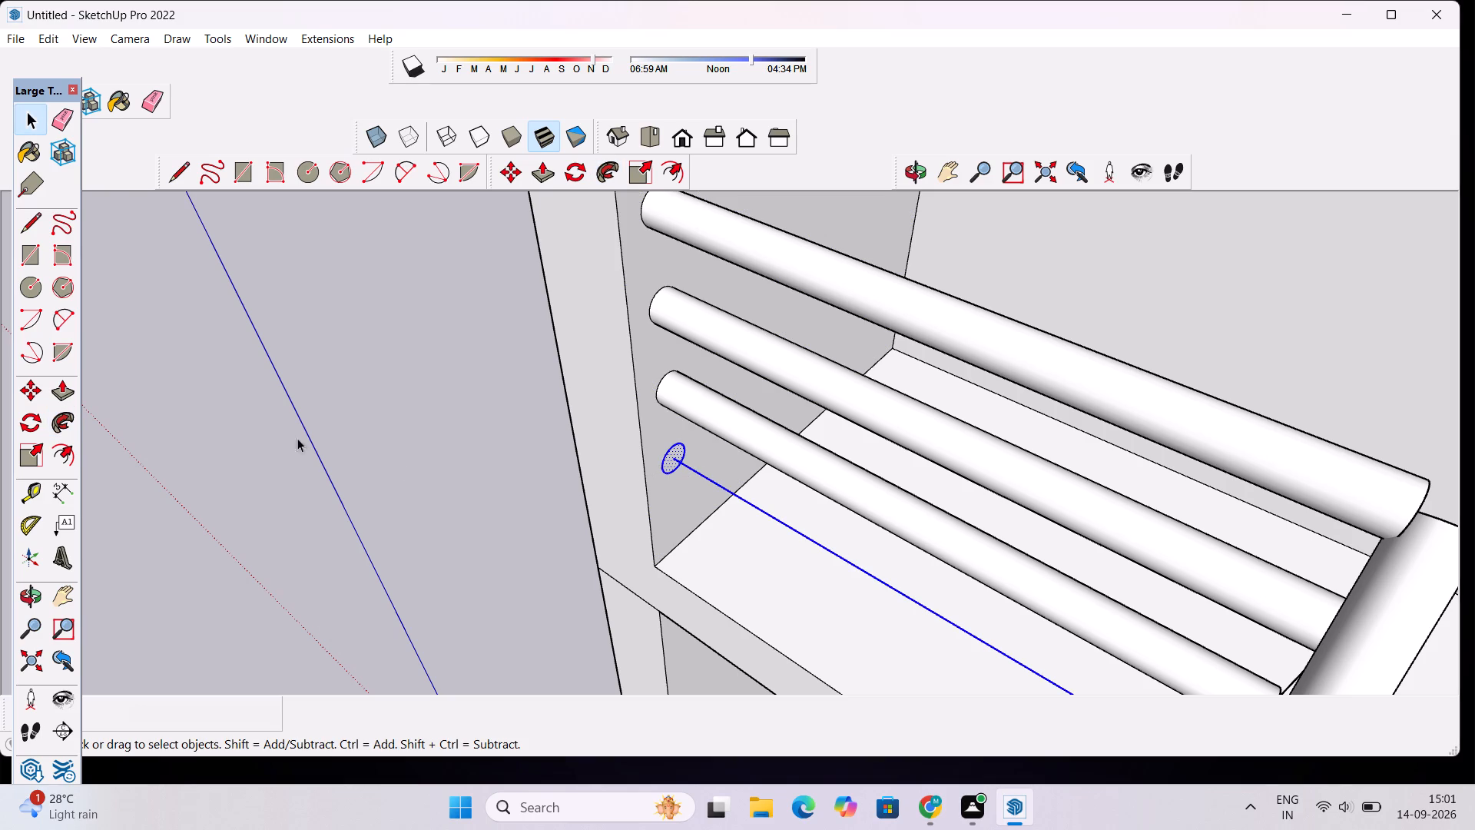
{"action": "left_click", "coordinate": [65, 421]}
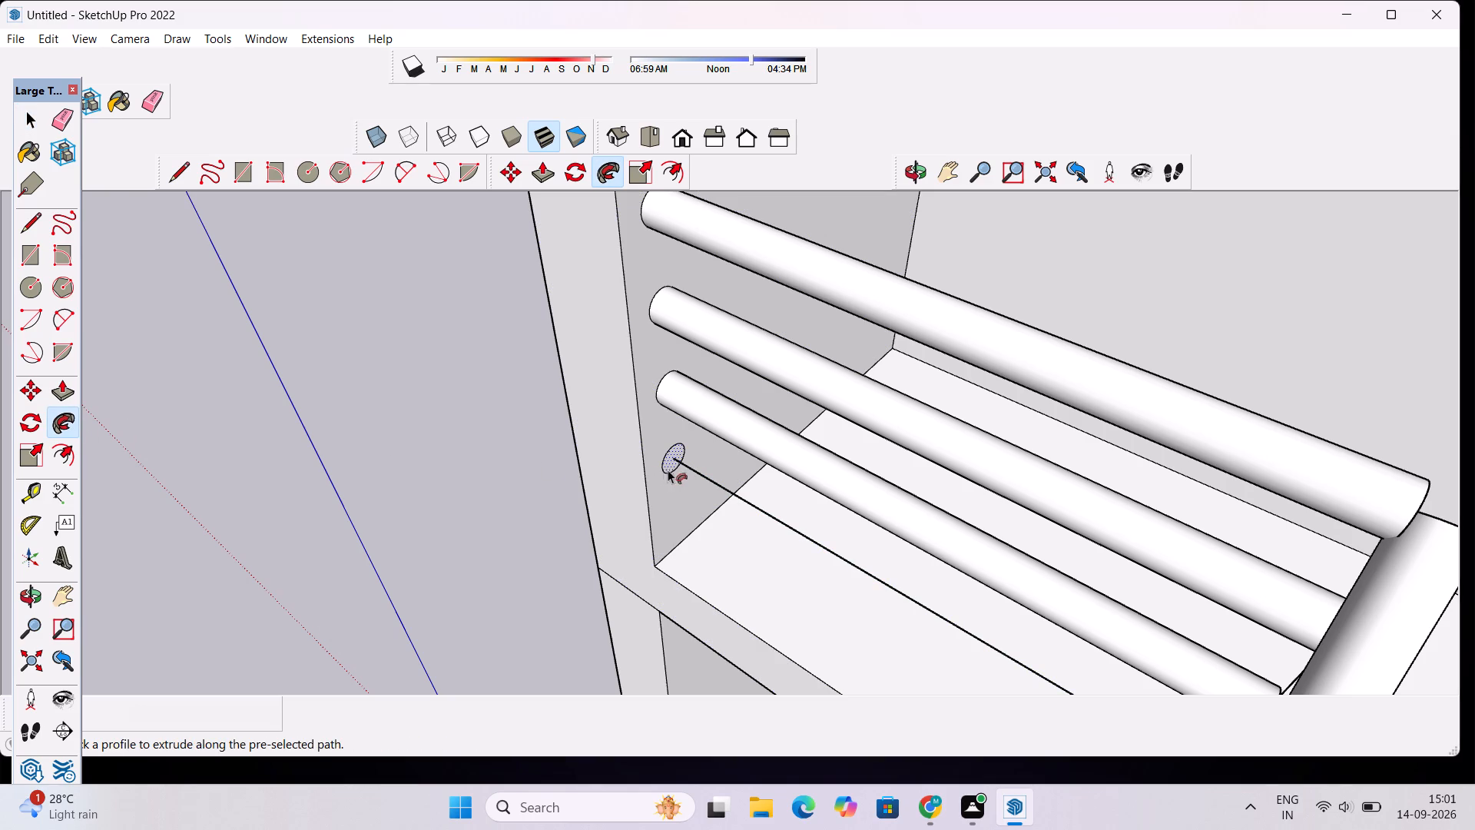
{"action": "left_click", "coordinate": [671, 460]}
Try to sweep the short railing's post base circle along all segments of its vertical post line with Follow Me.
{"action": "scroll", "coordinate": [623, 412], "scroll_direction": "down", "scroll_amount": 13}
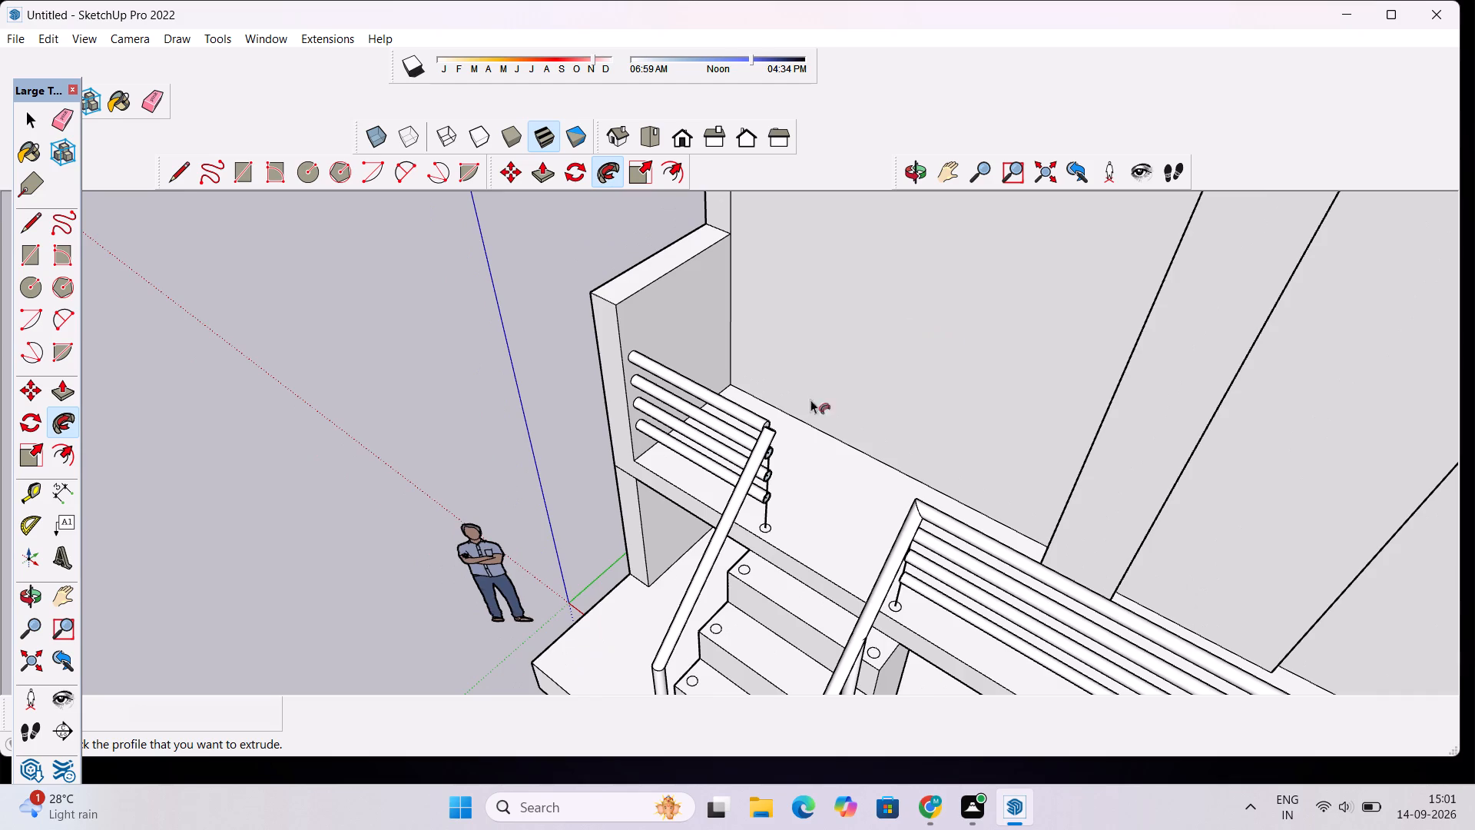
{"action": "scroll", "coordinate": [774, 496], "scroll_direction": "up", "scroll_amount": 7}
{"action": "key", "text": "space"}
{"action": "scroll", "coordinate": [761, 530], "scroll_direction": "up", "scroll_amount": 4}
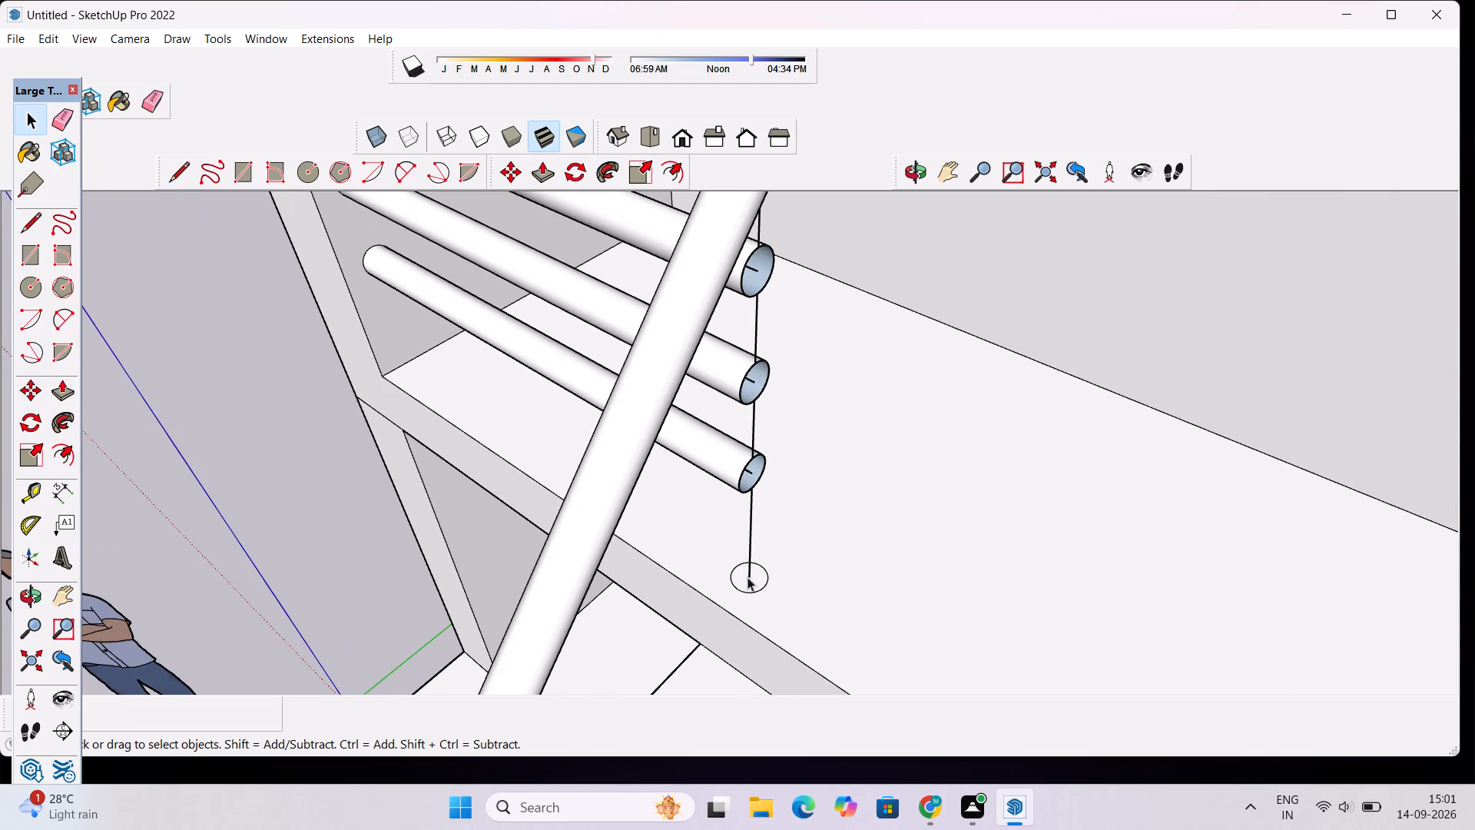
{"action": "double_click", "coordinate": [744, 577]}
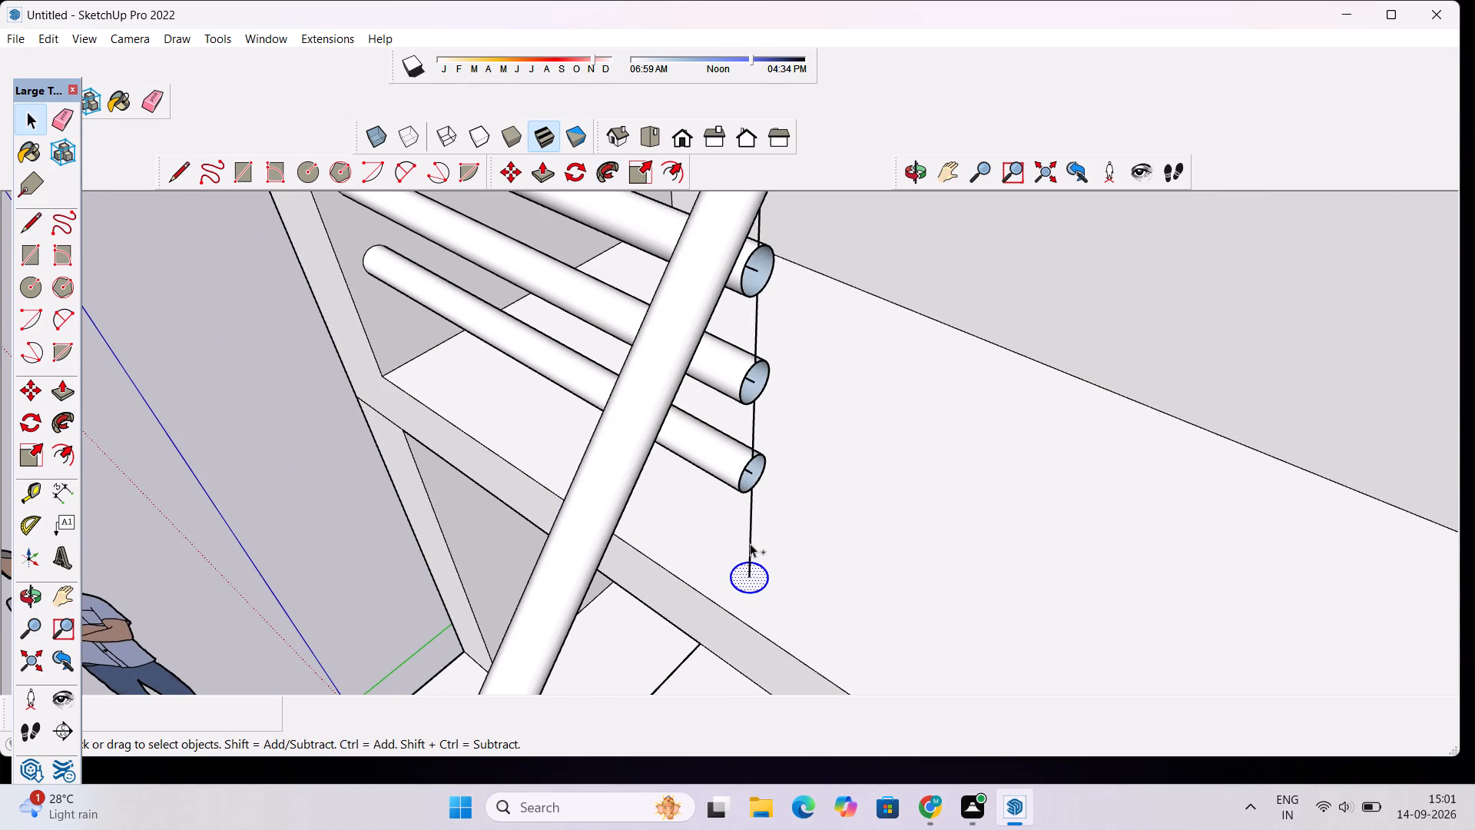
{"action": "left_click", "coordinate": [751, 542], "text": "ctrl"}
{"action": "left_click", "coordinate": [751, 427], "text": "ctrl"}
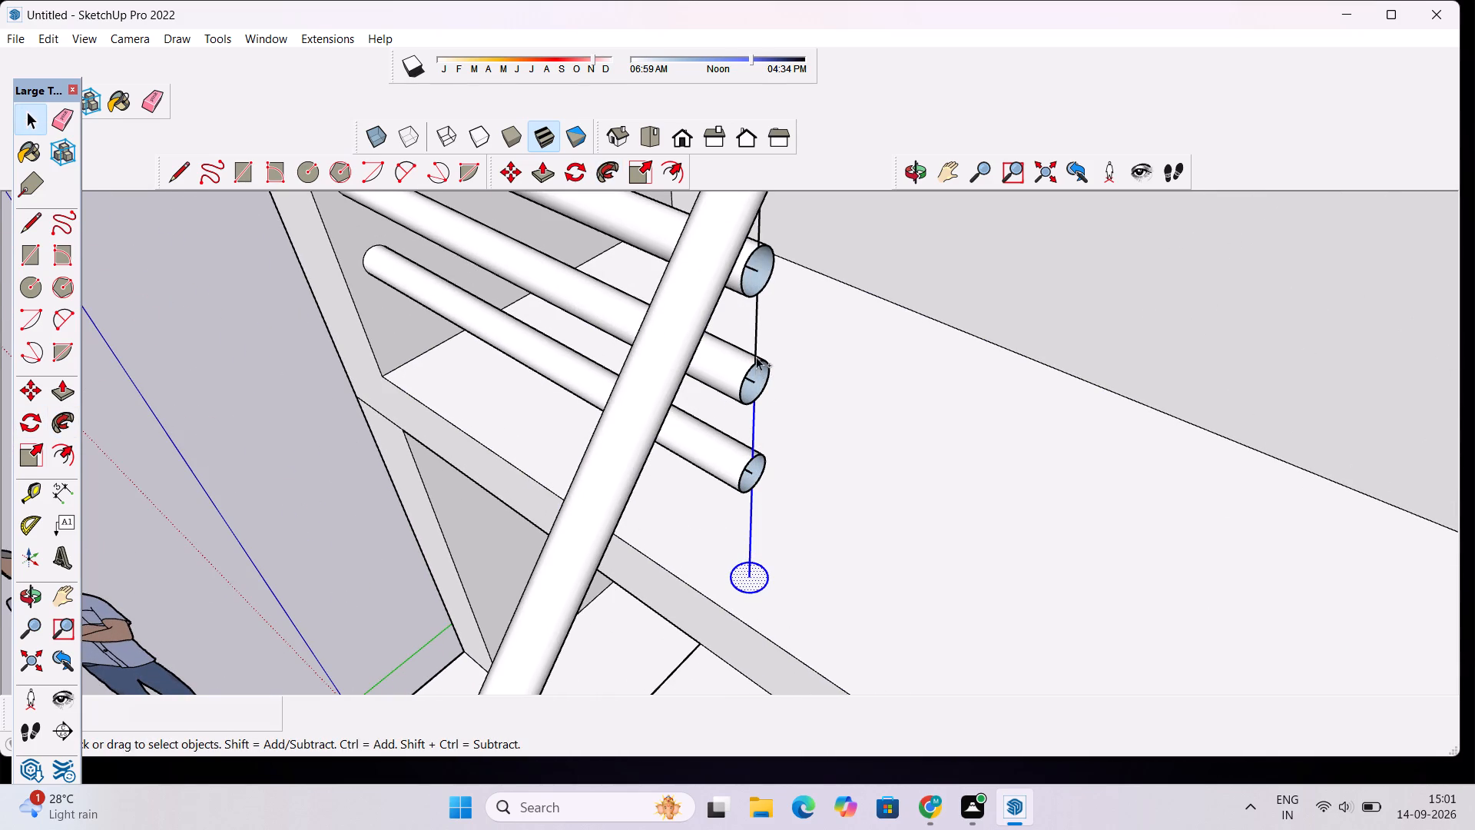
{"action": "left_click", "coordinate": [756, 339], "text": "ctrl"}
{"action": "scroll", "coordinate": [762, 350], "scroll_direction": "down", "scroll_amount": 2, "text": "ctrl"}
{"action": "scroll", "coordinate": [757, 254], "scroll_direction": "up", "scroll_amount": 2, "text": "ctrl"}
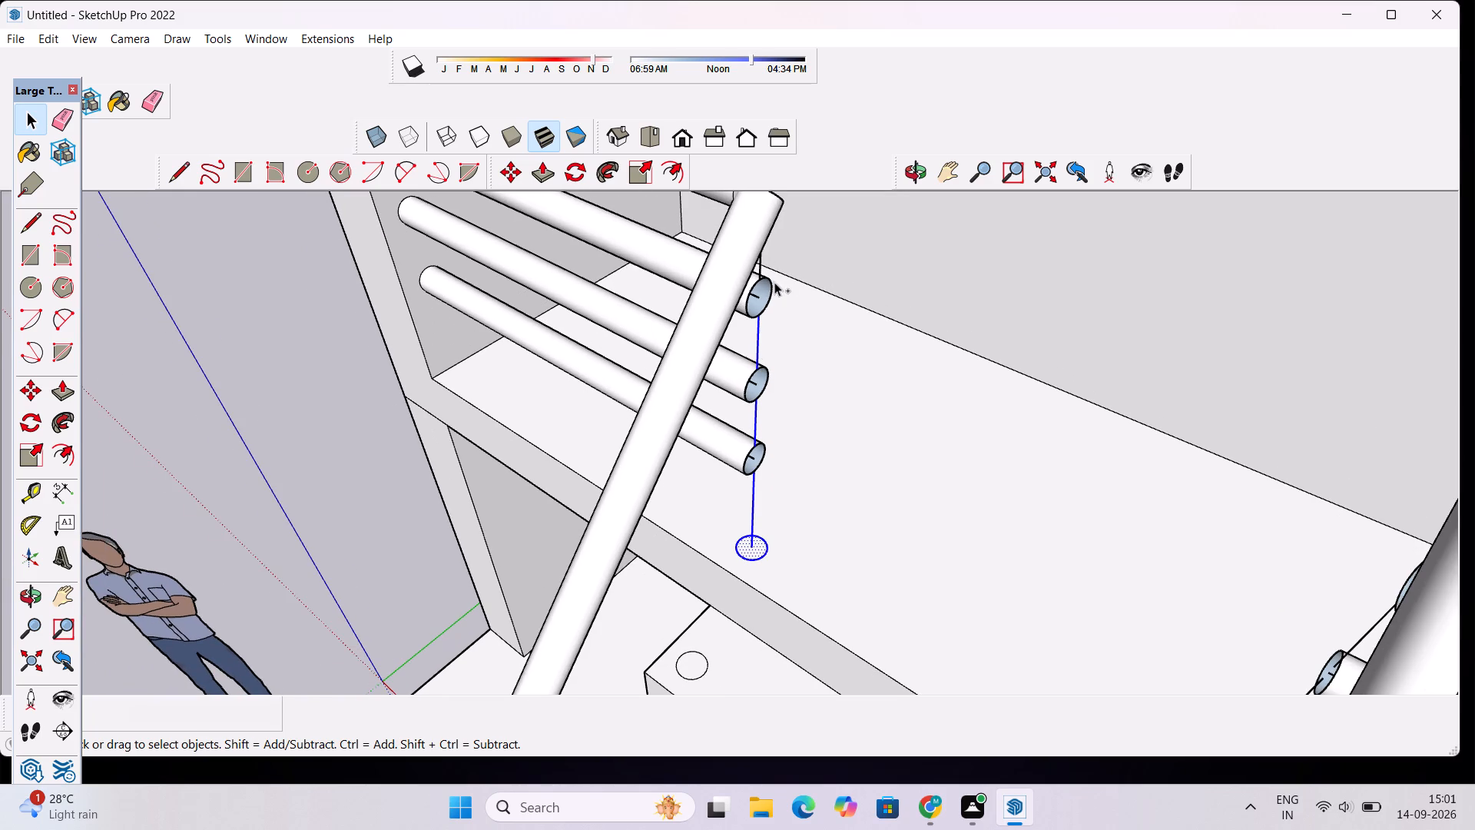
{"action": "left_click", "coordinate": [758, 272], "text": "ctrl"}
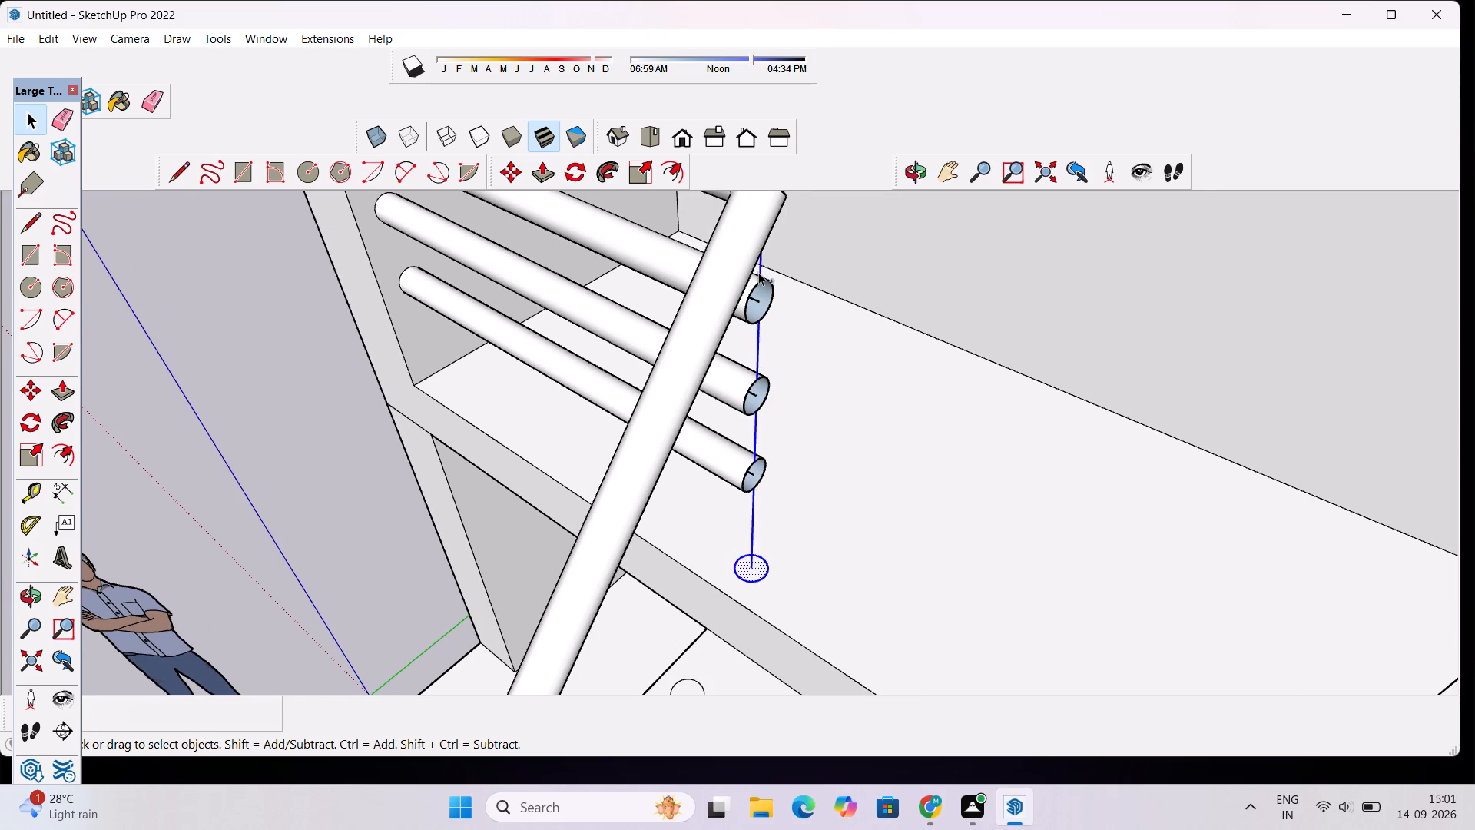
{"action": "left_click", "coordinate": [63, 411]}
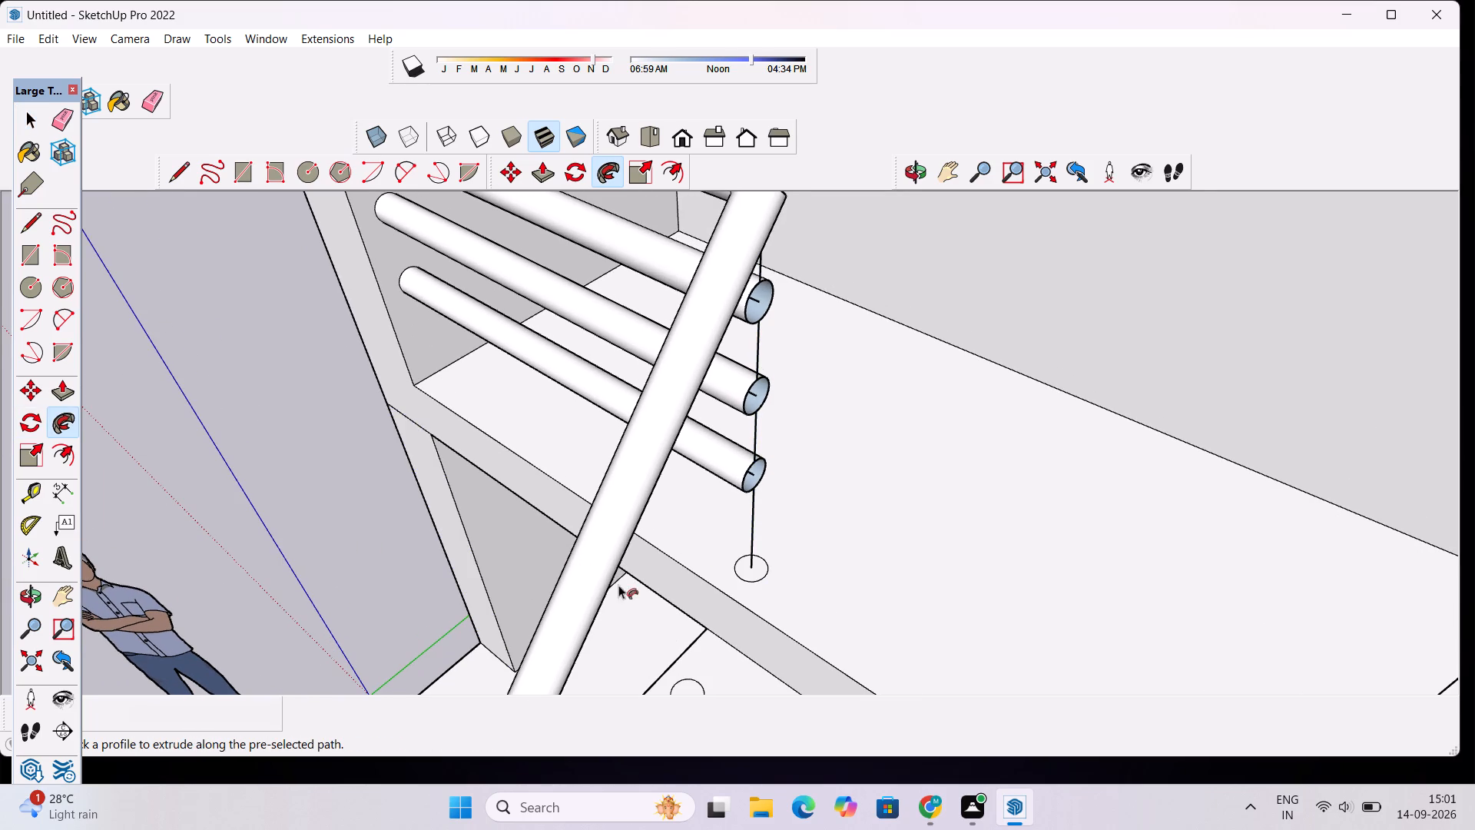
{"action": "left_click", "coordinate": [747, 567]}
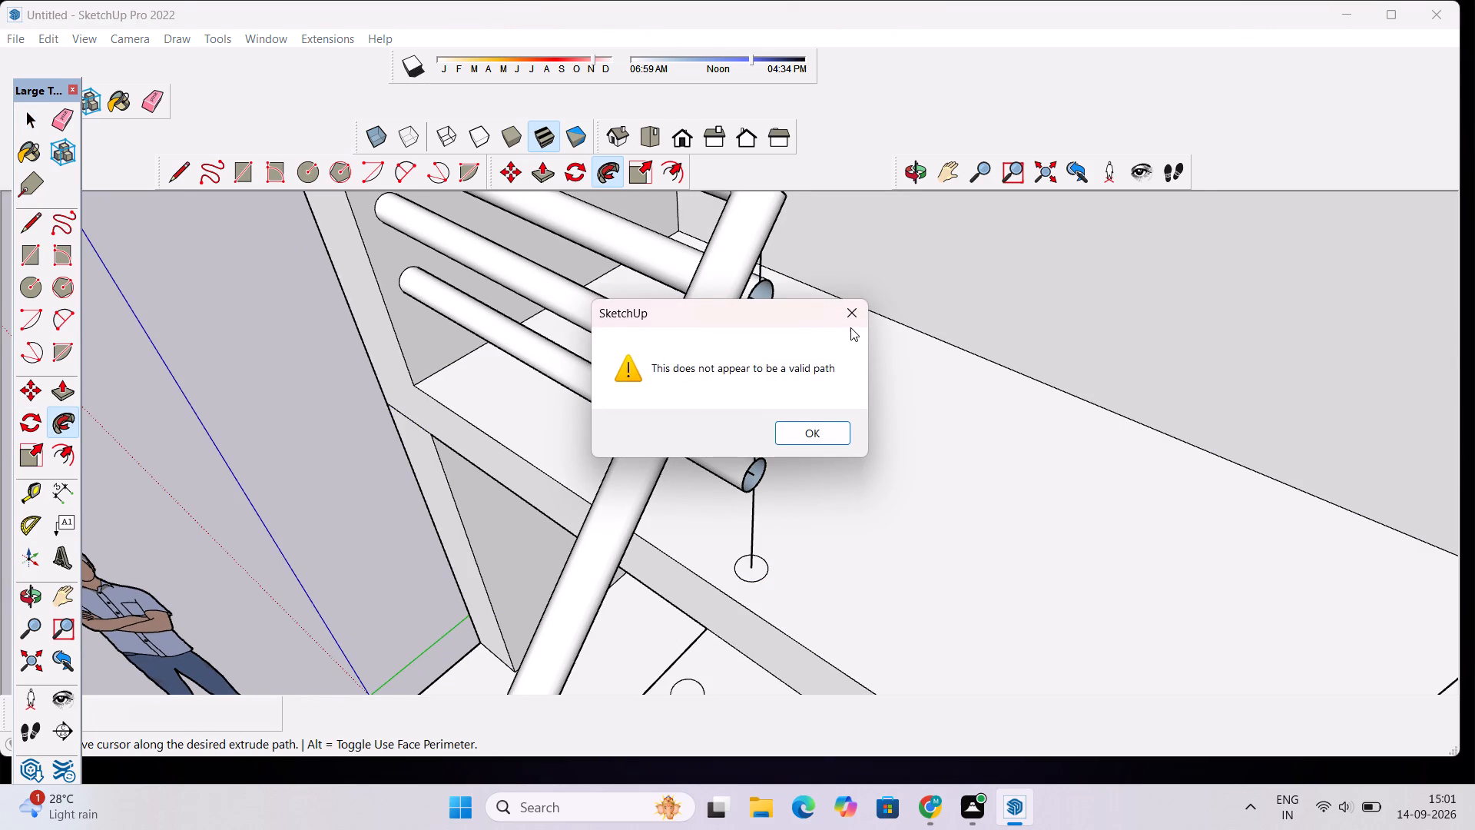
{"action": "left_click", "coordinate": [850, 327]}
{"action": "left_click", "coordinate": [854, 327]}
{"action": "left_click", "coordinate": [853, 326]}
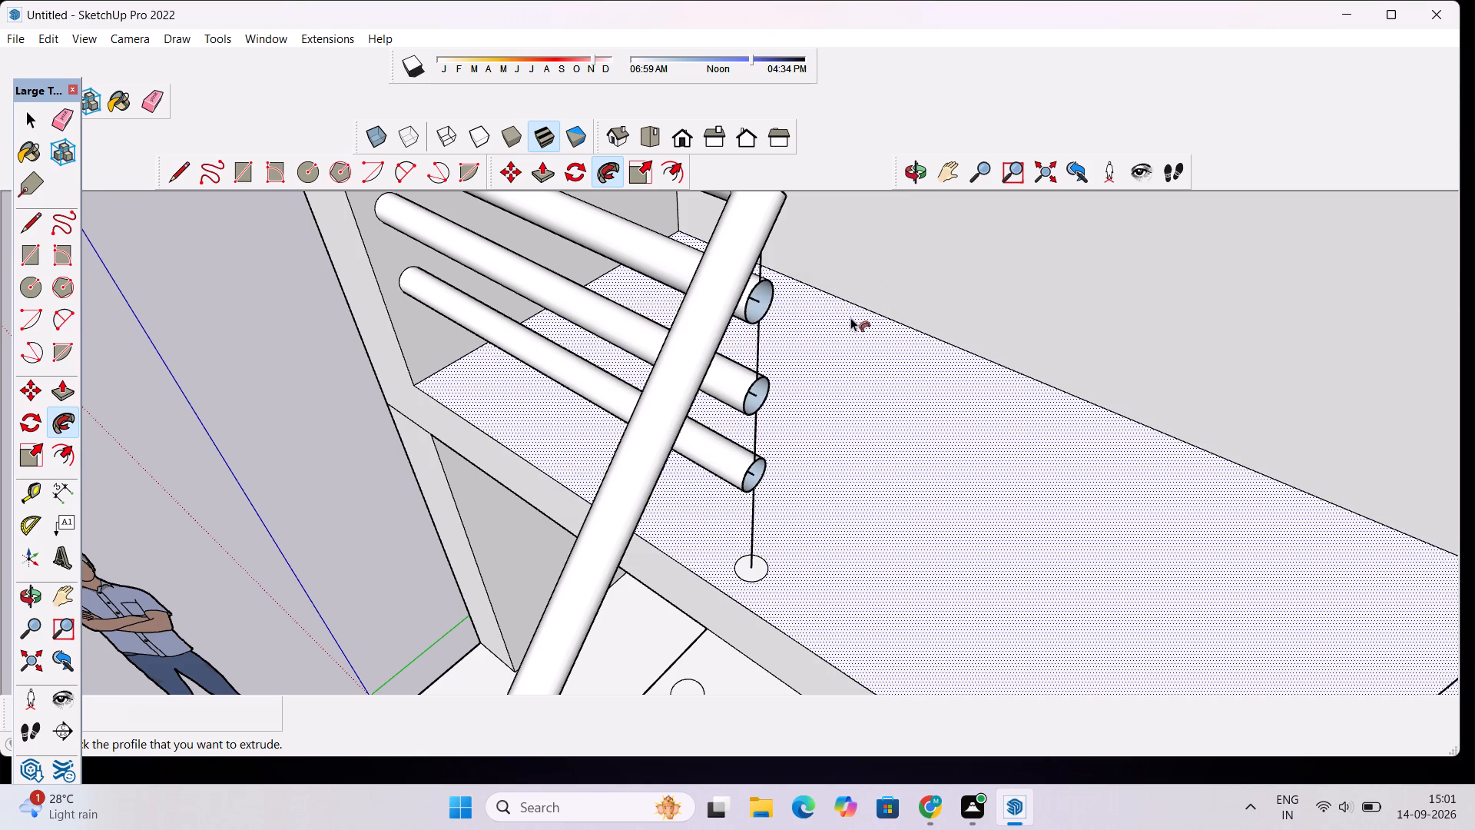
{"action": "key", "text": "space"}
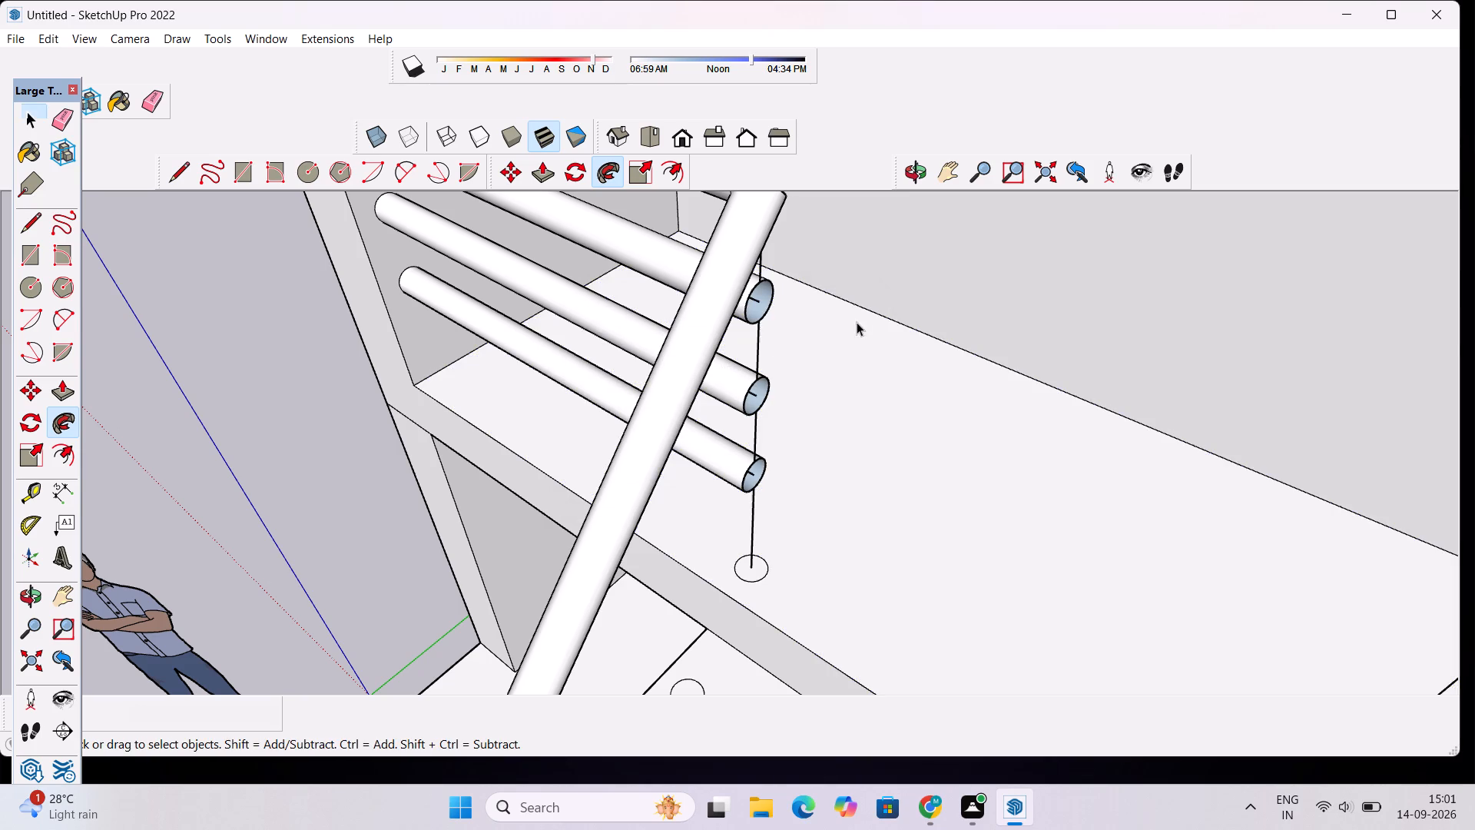
Sweep the long railing's post base circle up the lowest segment of its post line with Follow Me.
{"action": "scroll", "coordinate": [704, 349], "scroll_direction": "down", "scroll_amount": 10}
{"action": "scroll", "coordinate": [991, 525], "scroll_direction": "up", "scroll_amount": 3}
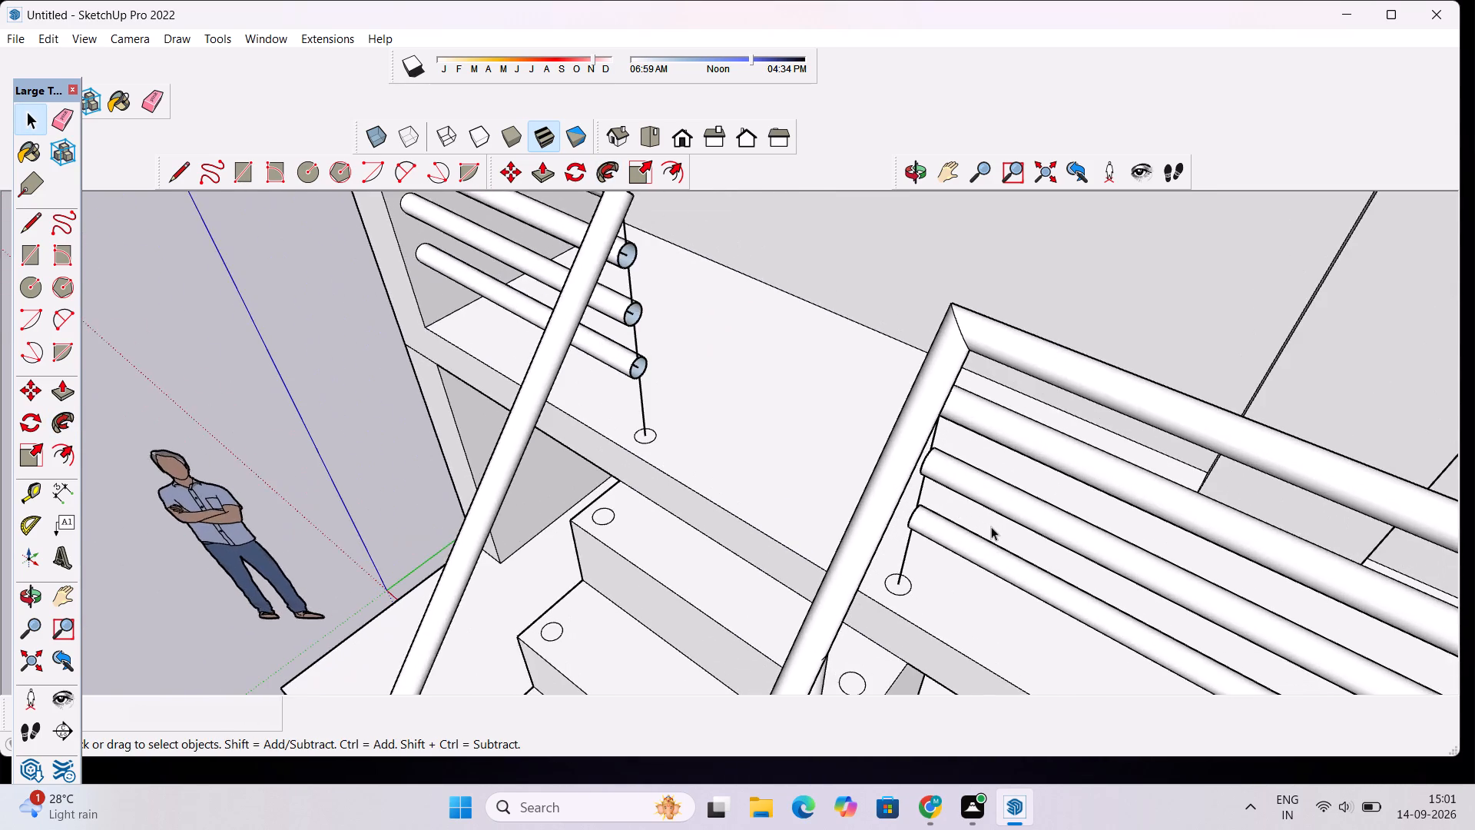
{"action": "scroll", "coordinate": [989, 527], "scroll_direction": "up", "scroll_amount": 5}
{"action": "scroll", "coordinate": [804, 626], "scroll_direction": "up", "scroll_amount": 1}
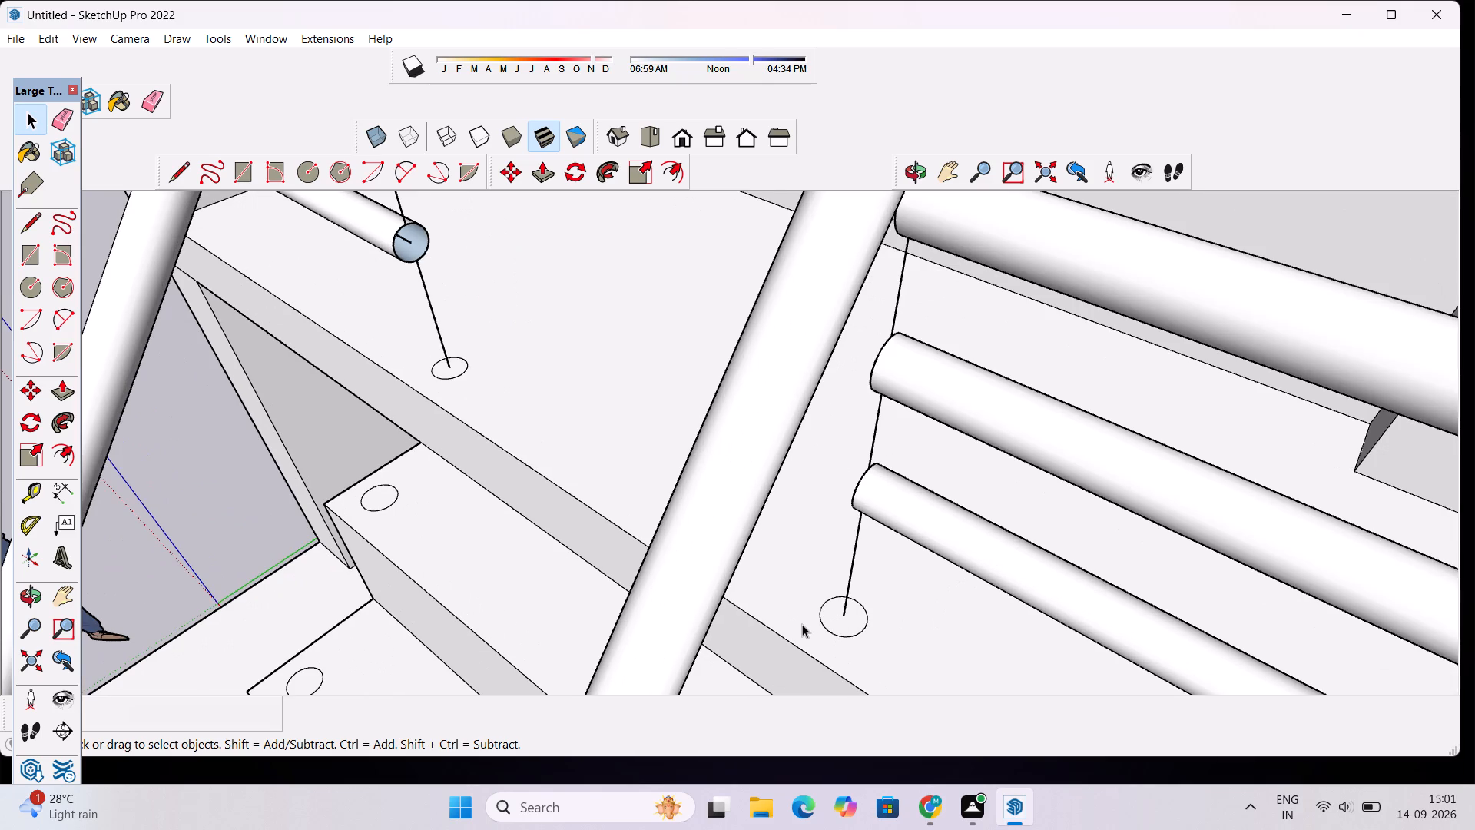
{"action": "double_click", "coordinate": [842, 616]}
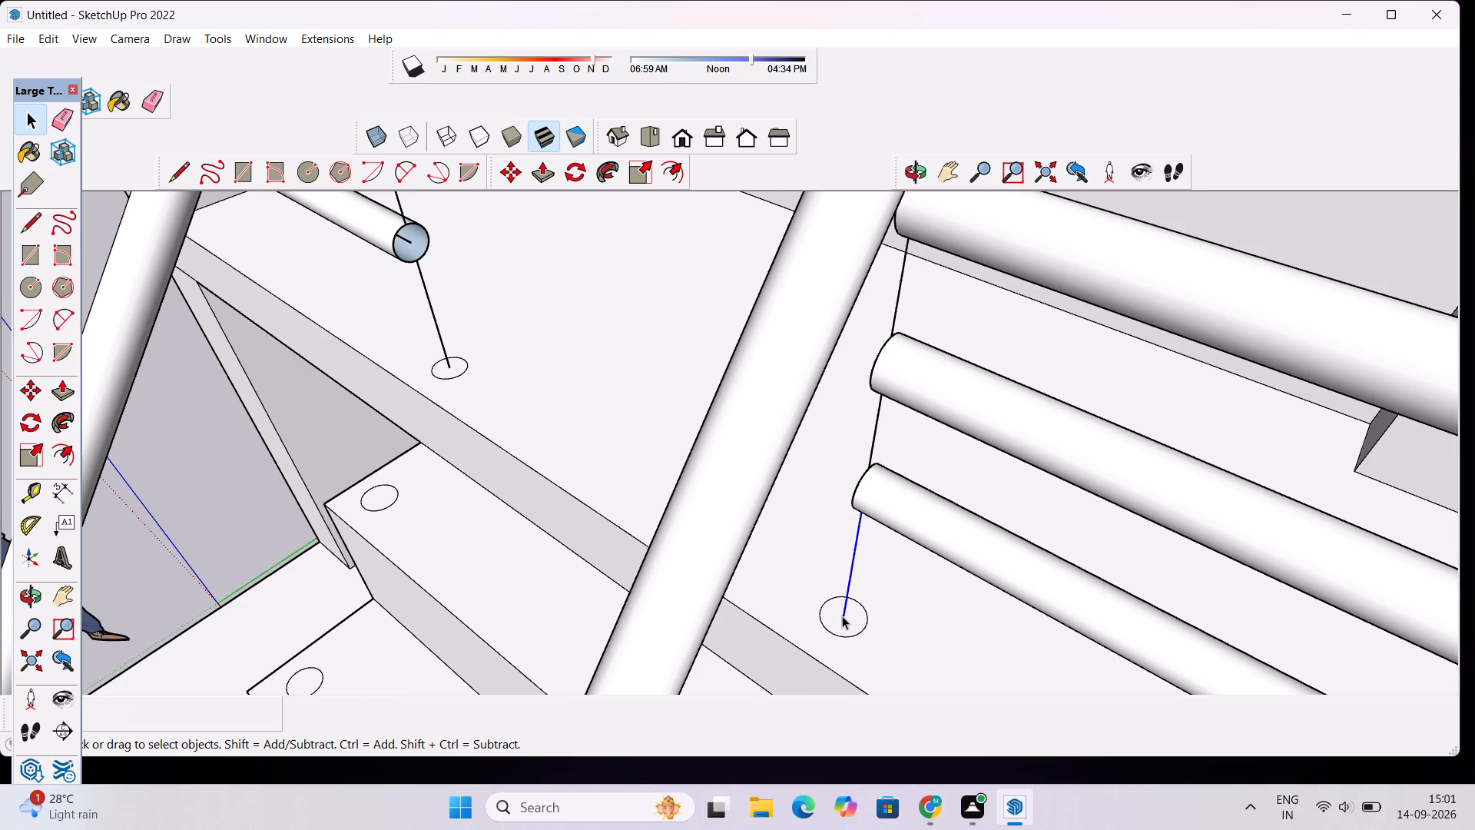
{"action": "left_click", "coordinate": [836, 629]}
{"action": "double_click", "coordinate": [825, 613]}
{"action": "left_click", "coordinate": [850, 571], "text": "shift"}
{"action": "left_click", "coordinate": [44, 427]}
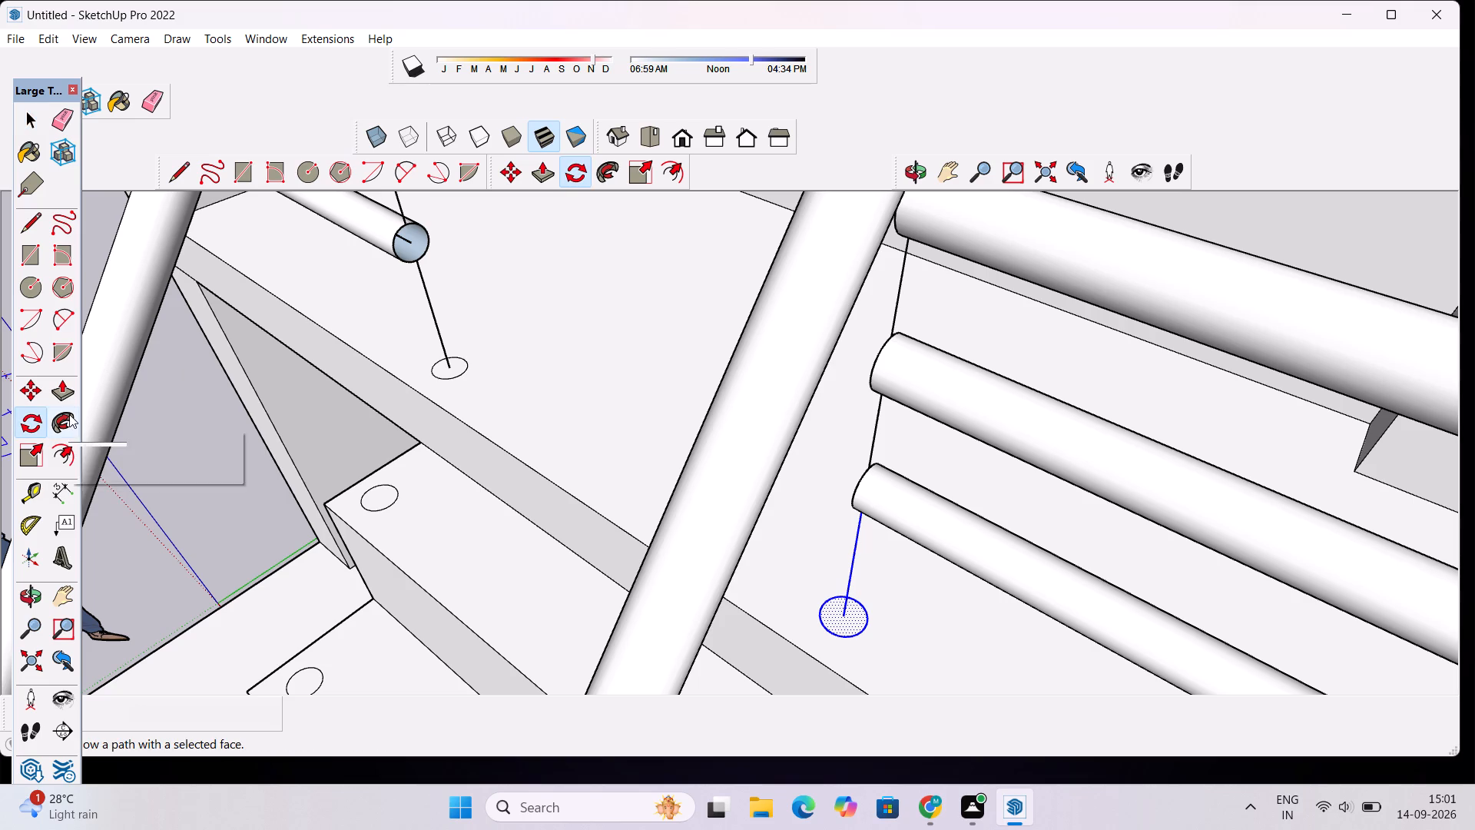
{"action": "left_click", "coordinate": [69, 414]}
{"action": "left_click", "coordinate": [858, 619]}
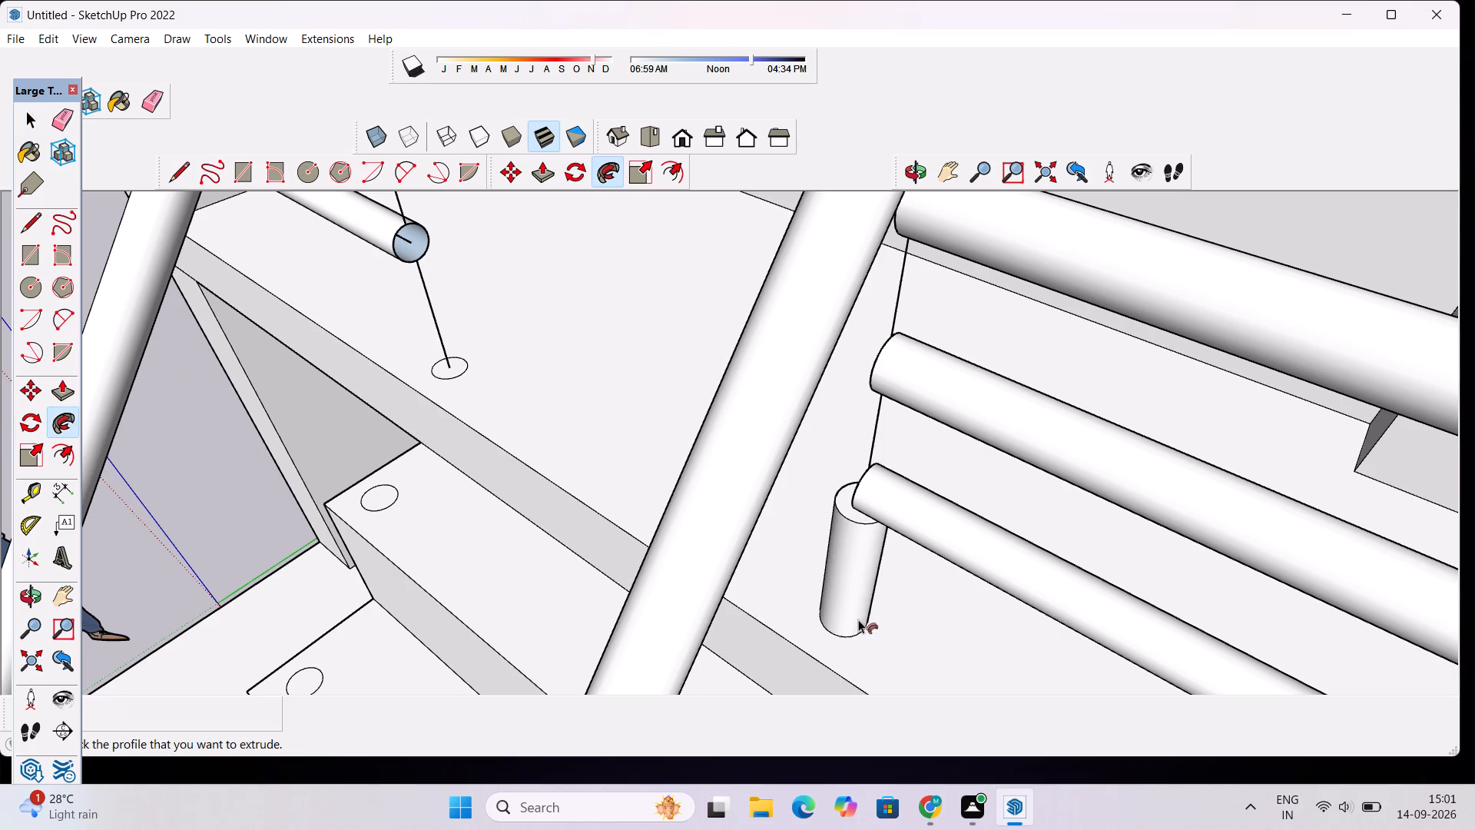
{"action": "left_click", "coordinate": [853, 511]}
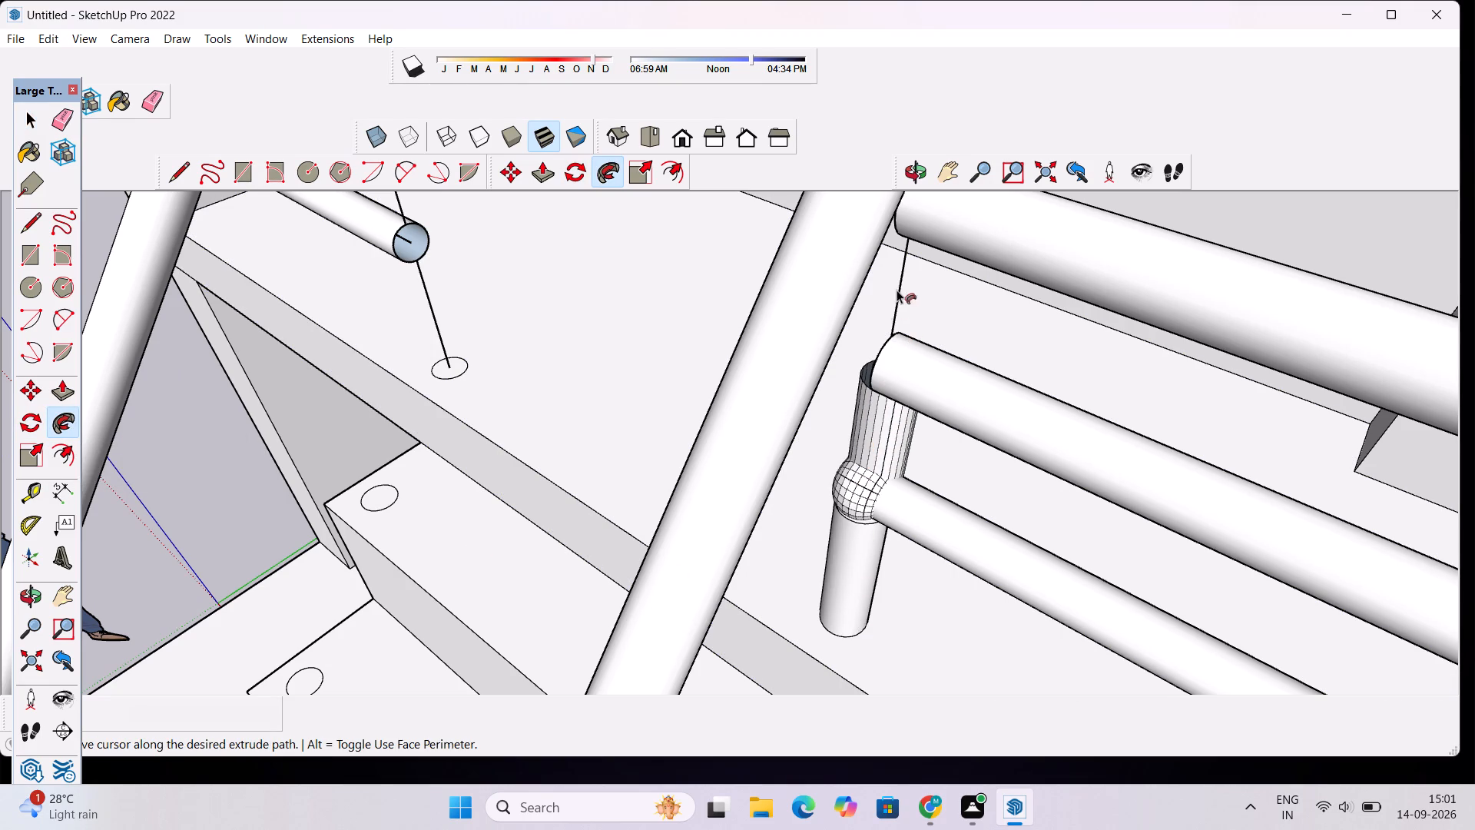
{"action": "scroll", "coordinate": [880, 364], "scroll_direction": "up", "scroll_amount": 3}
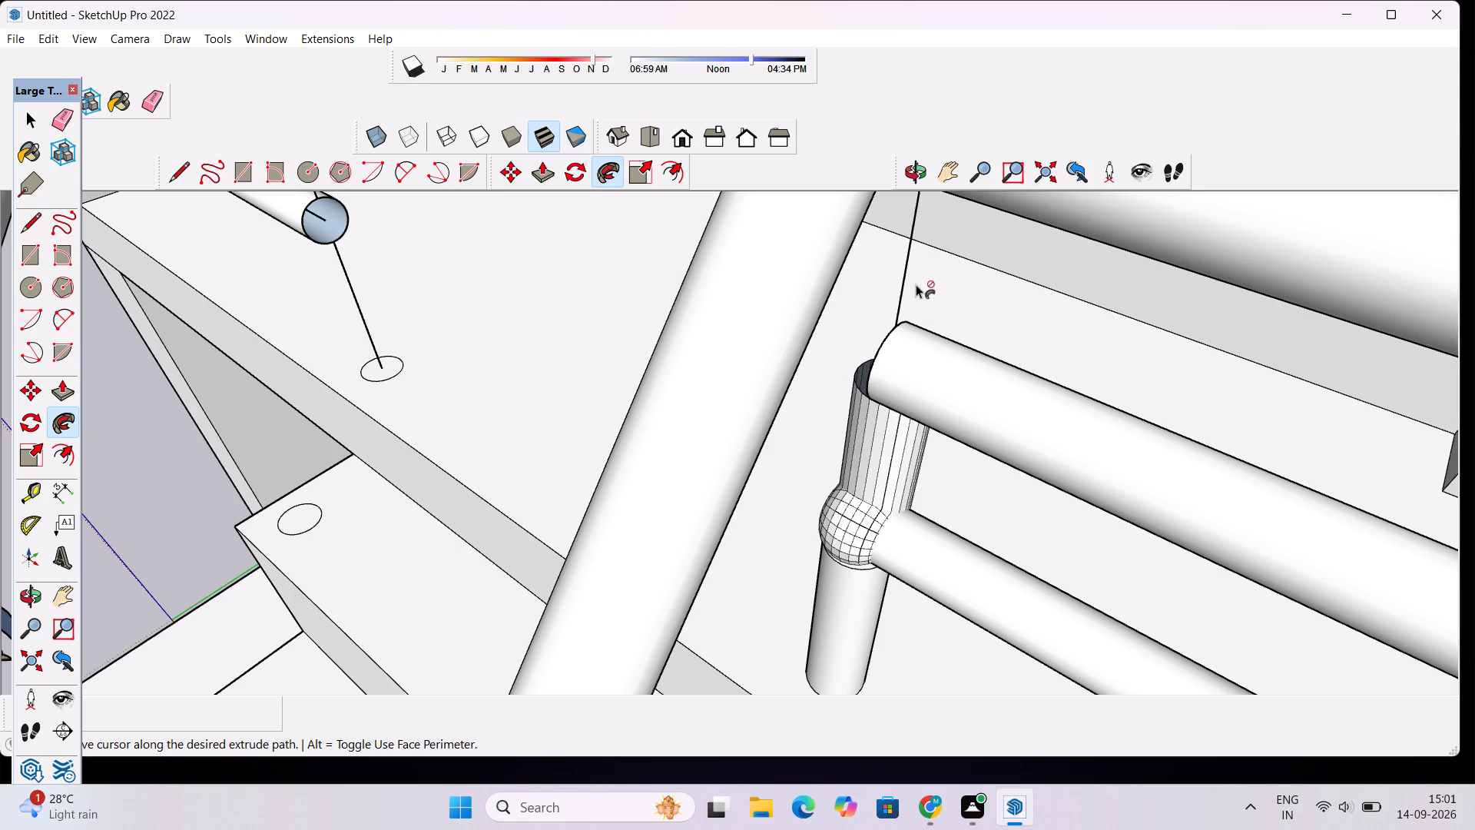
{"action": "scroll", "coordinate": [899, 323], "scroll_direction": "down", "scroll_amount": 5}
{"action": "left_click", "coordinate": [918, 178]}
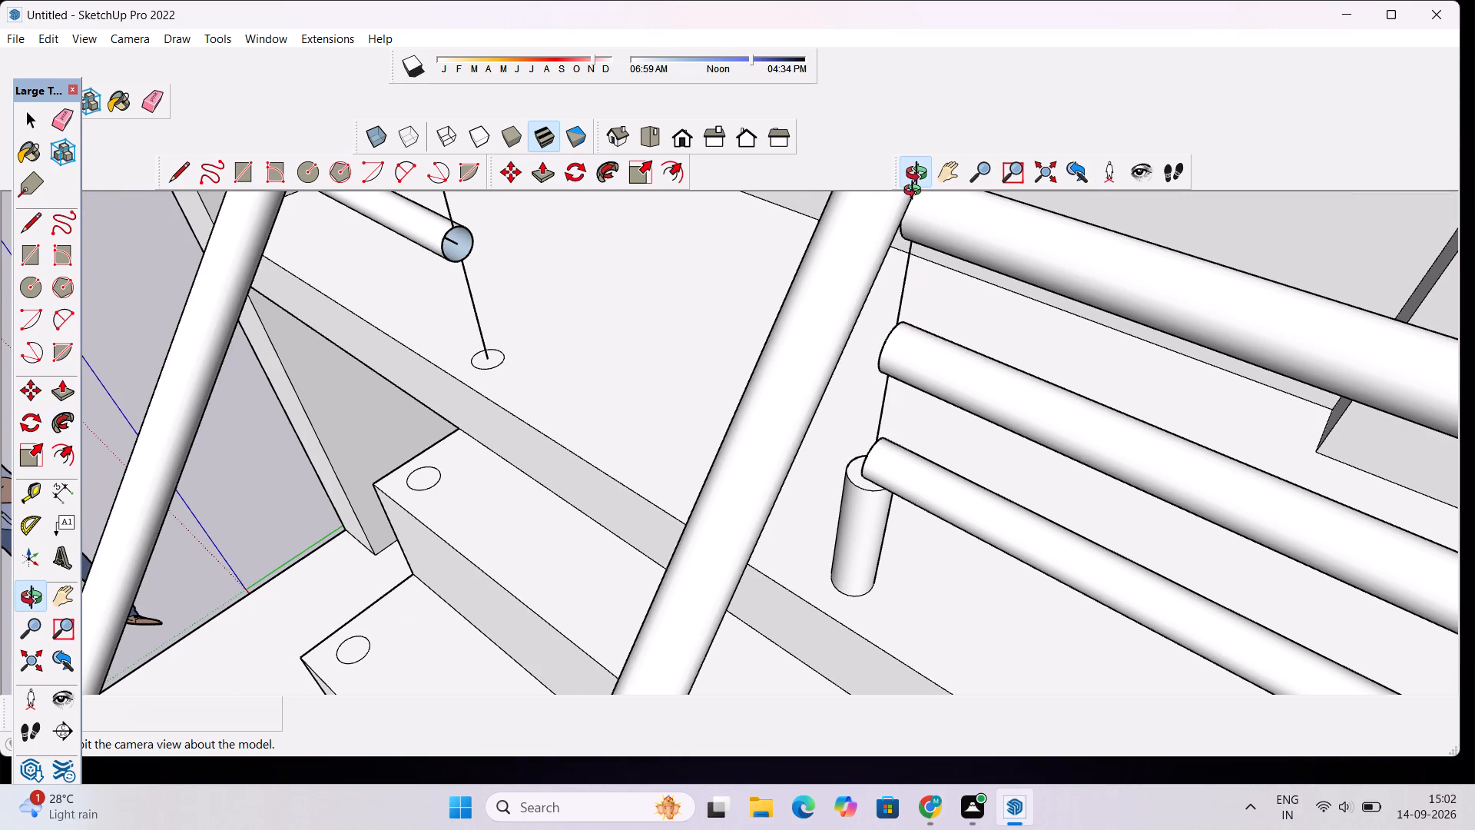
Sweep the short railing's post base circle up the lowest segment of its post line with Follow Me.
{"action": "left_click_drag", "start_coordinate": [767, 412], "coordinate": [672, 360]}
{"action": "left_click", "coordinate": [774, 508]}
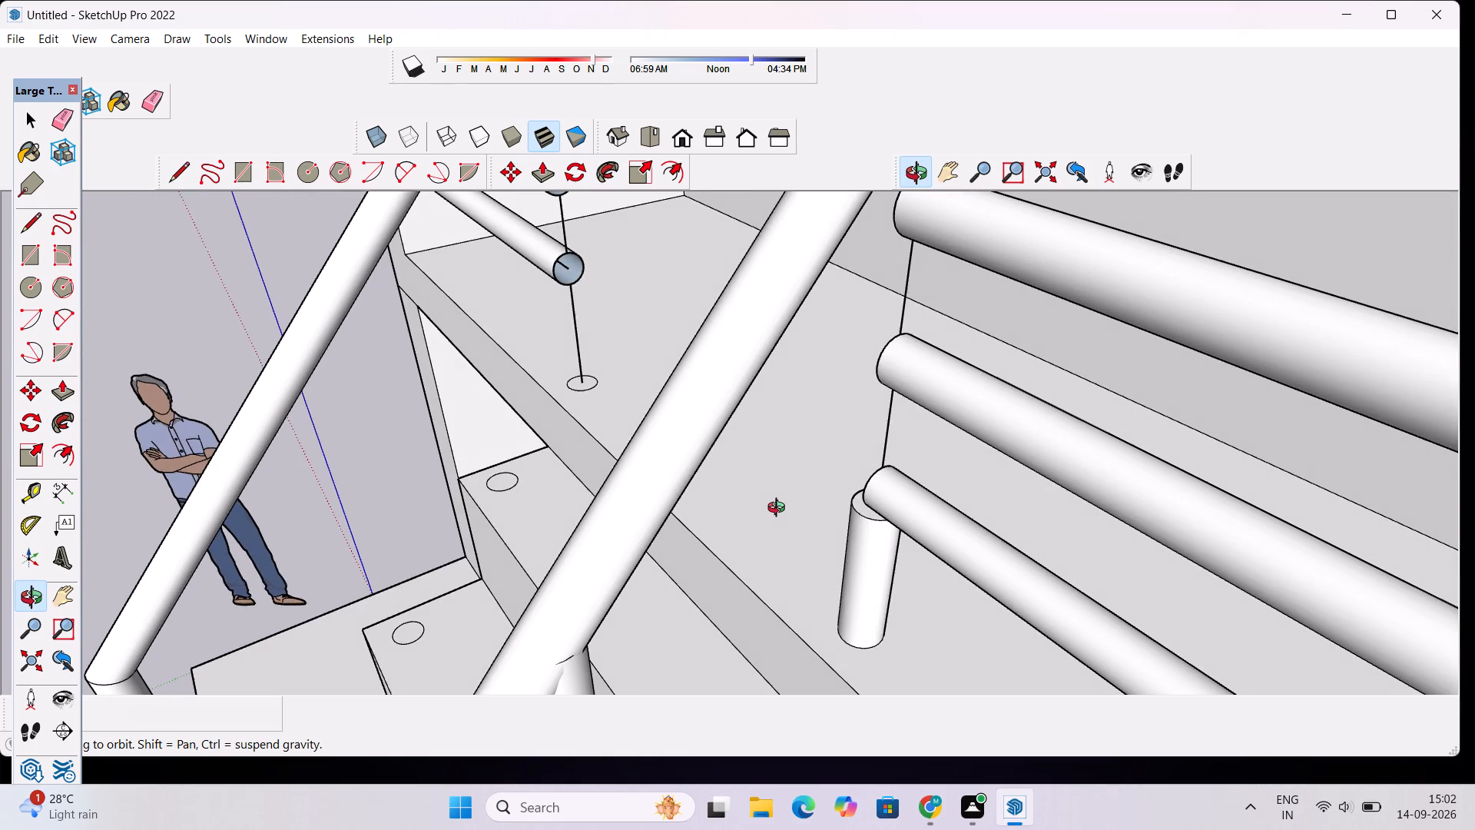
{"action": "left_click_drag", "start_coordinate": [800, 513], "coordinate": [880, 544]}
{"action": "scroll", "coordinate": [876, 536], "scroll_direction": "up", "scroll_amount": 1}
{"action": "key", "text": "space"}
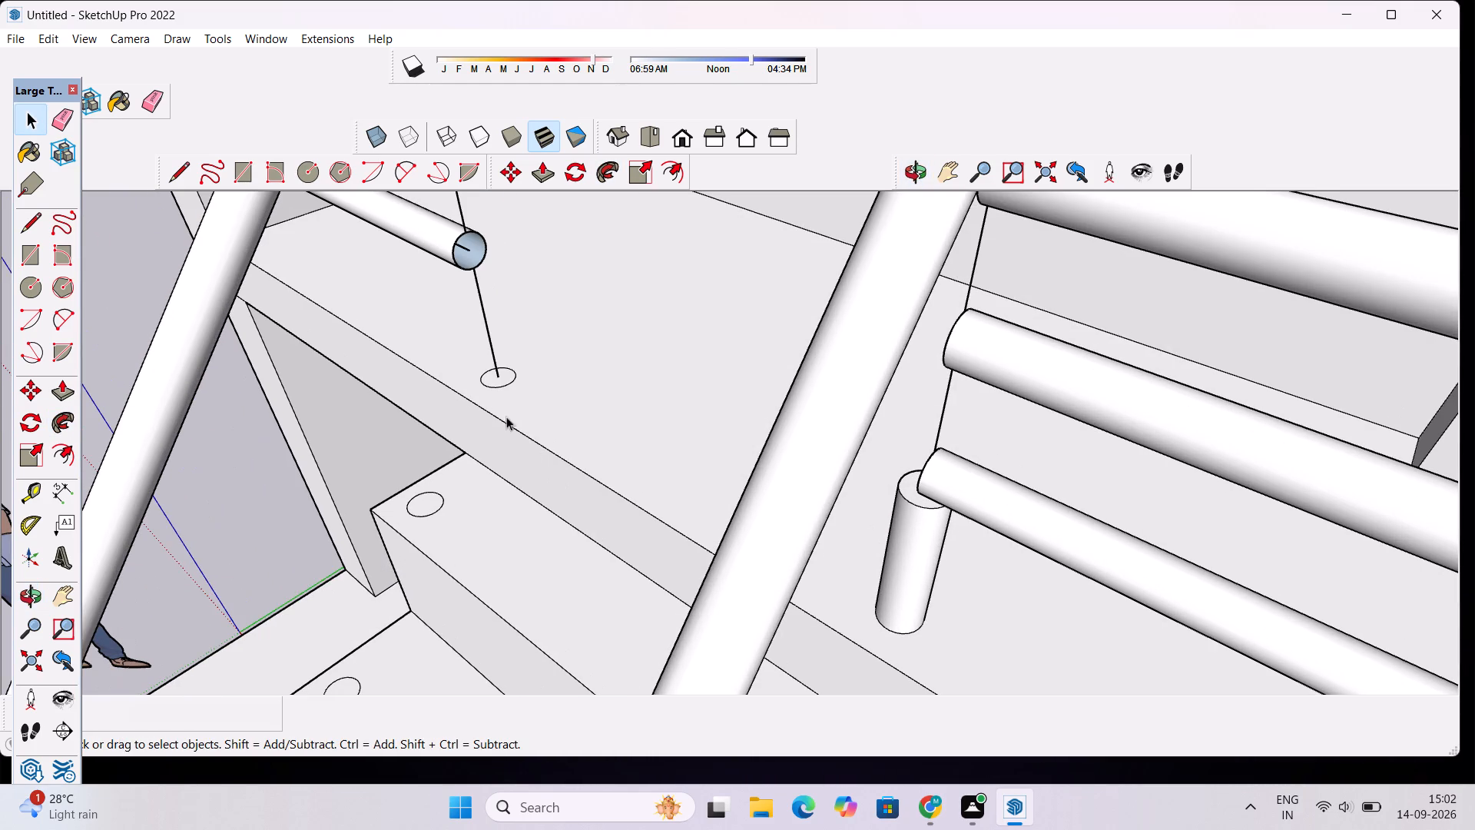
{"action": "double_click", "coordinate": [496, 380]}
{"action": "left_click", "coordinate": [519, 353]}
{"action": "scroll", "coordinate": [513, 372], "scroll_direction": "up", "scroll_amount": 6}
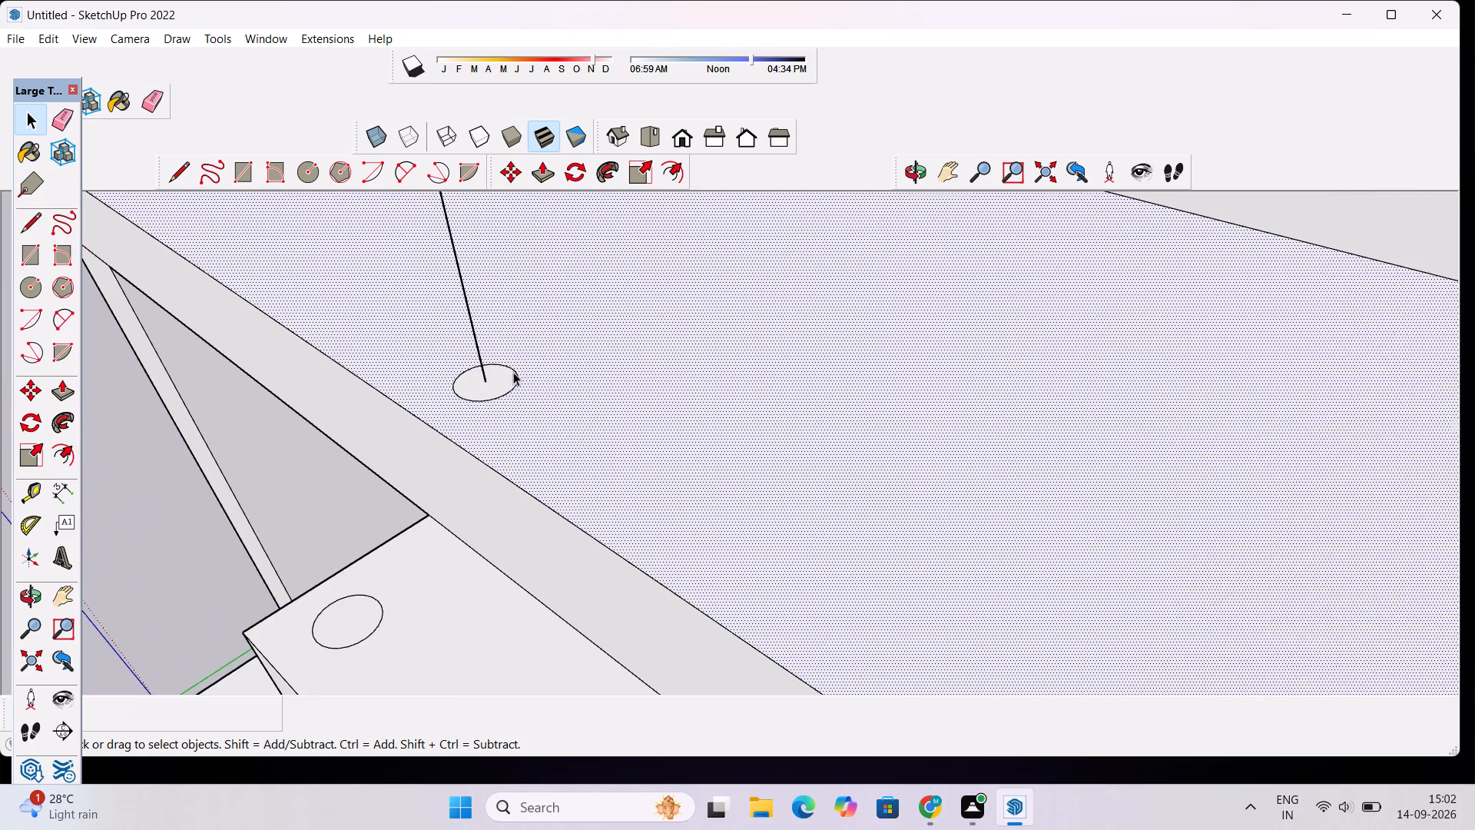
{"action": "double_click", "coordinate": [509, 381]}
{"action": "left_click", "coordinate": [479, 350], "text": "ctrl"}
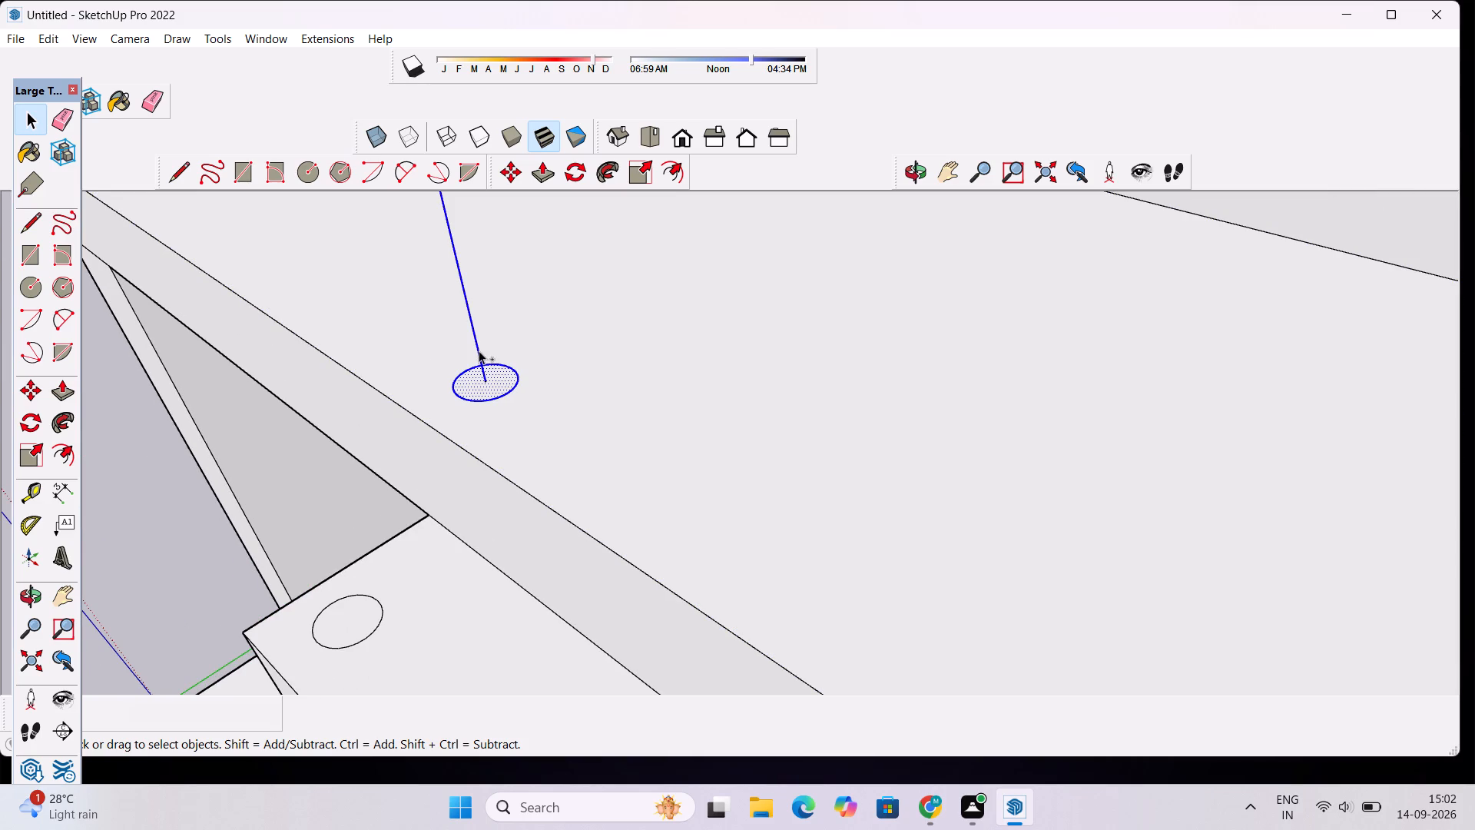
{"action": "left_click", "coordinate": [59, 423]}
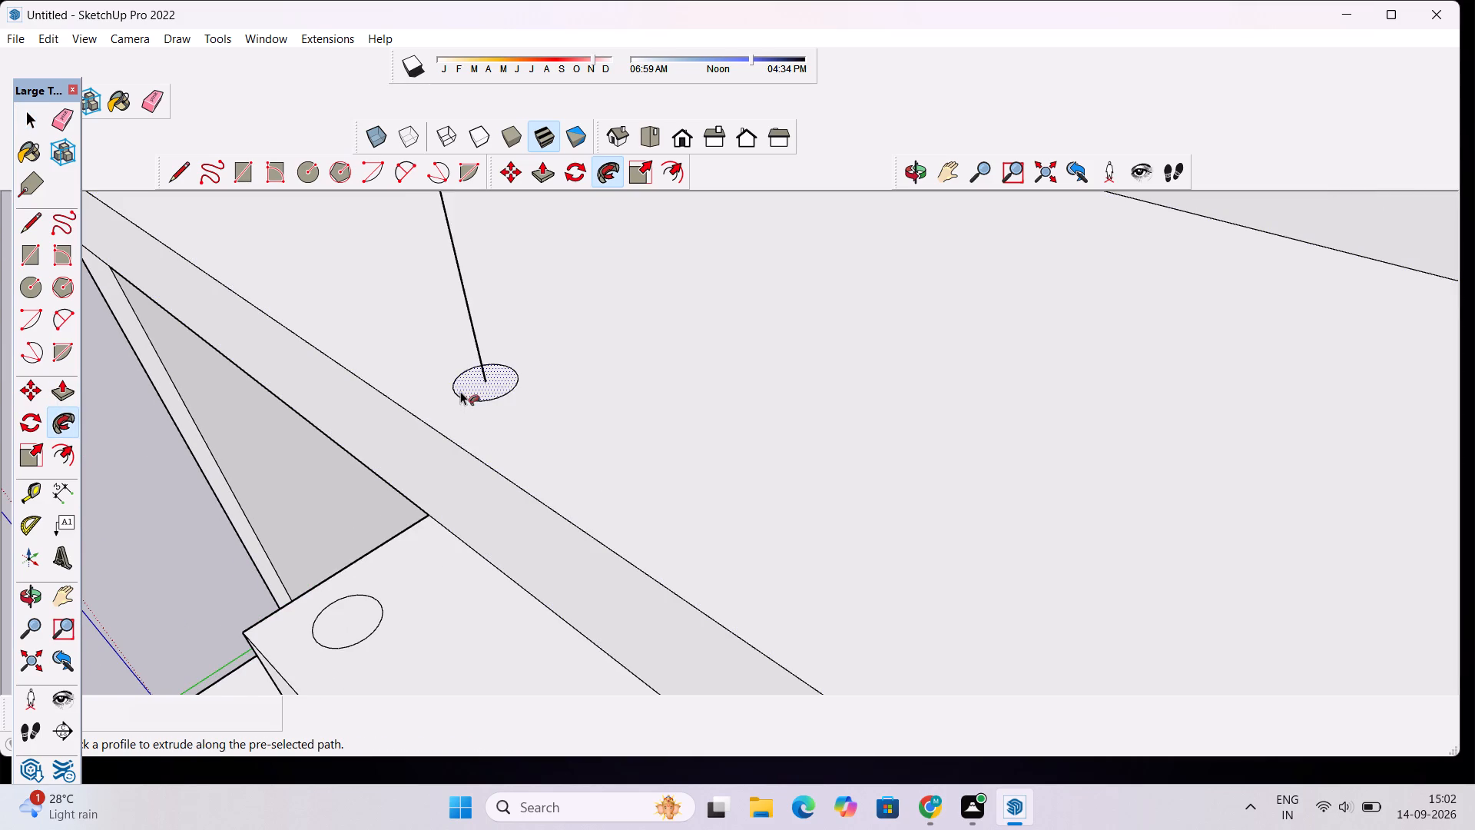
{"action": "left_click", "coordinate": [460, 391]}
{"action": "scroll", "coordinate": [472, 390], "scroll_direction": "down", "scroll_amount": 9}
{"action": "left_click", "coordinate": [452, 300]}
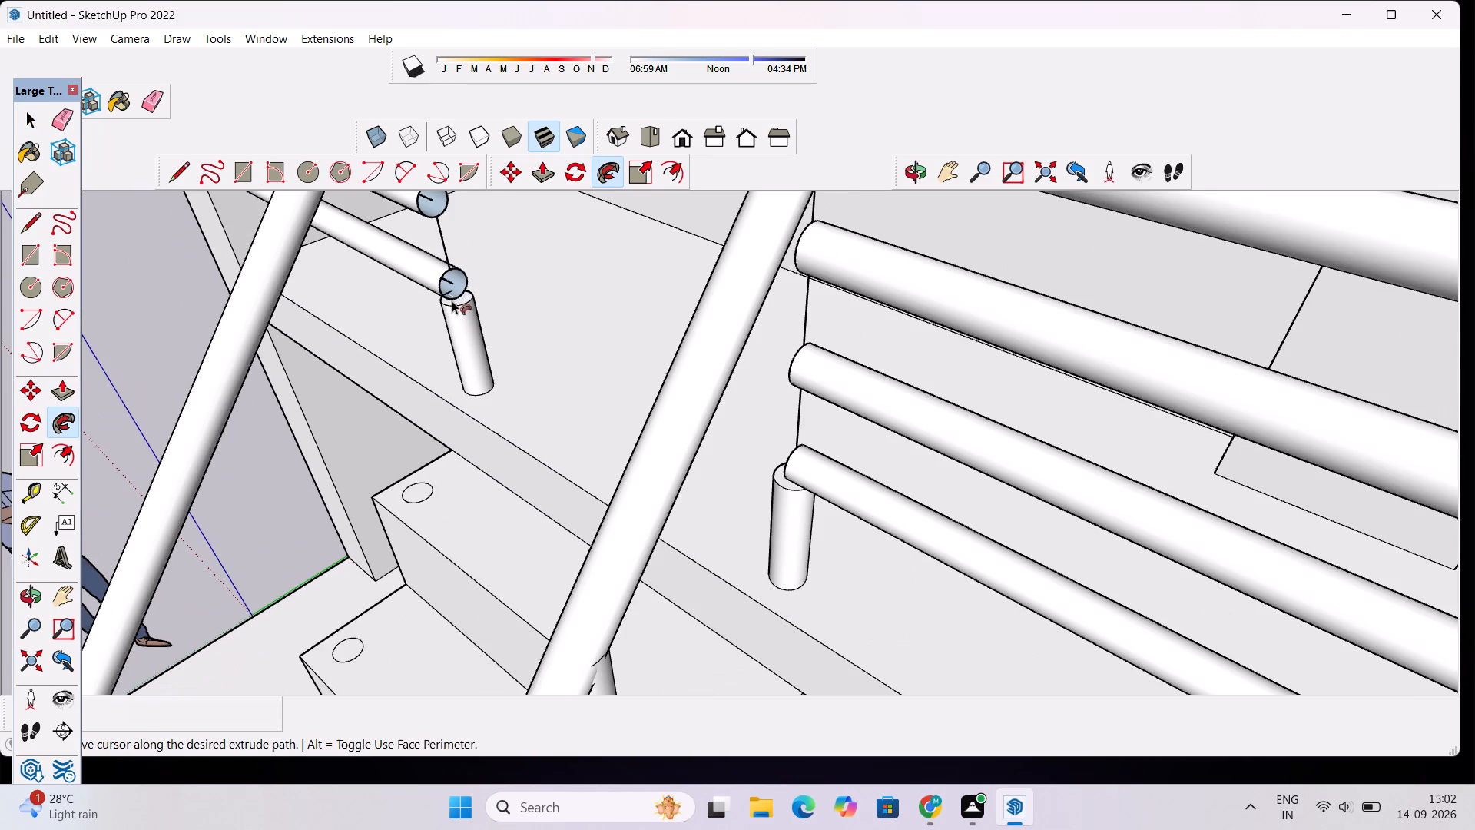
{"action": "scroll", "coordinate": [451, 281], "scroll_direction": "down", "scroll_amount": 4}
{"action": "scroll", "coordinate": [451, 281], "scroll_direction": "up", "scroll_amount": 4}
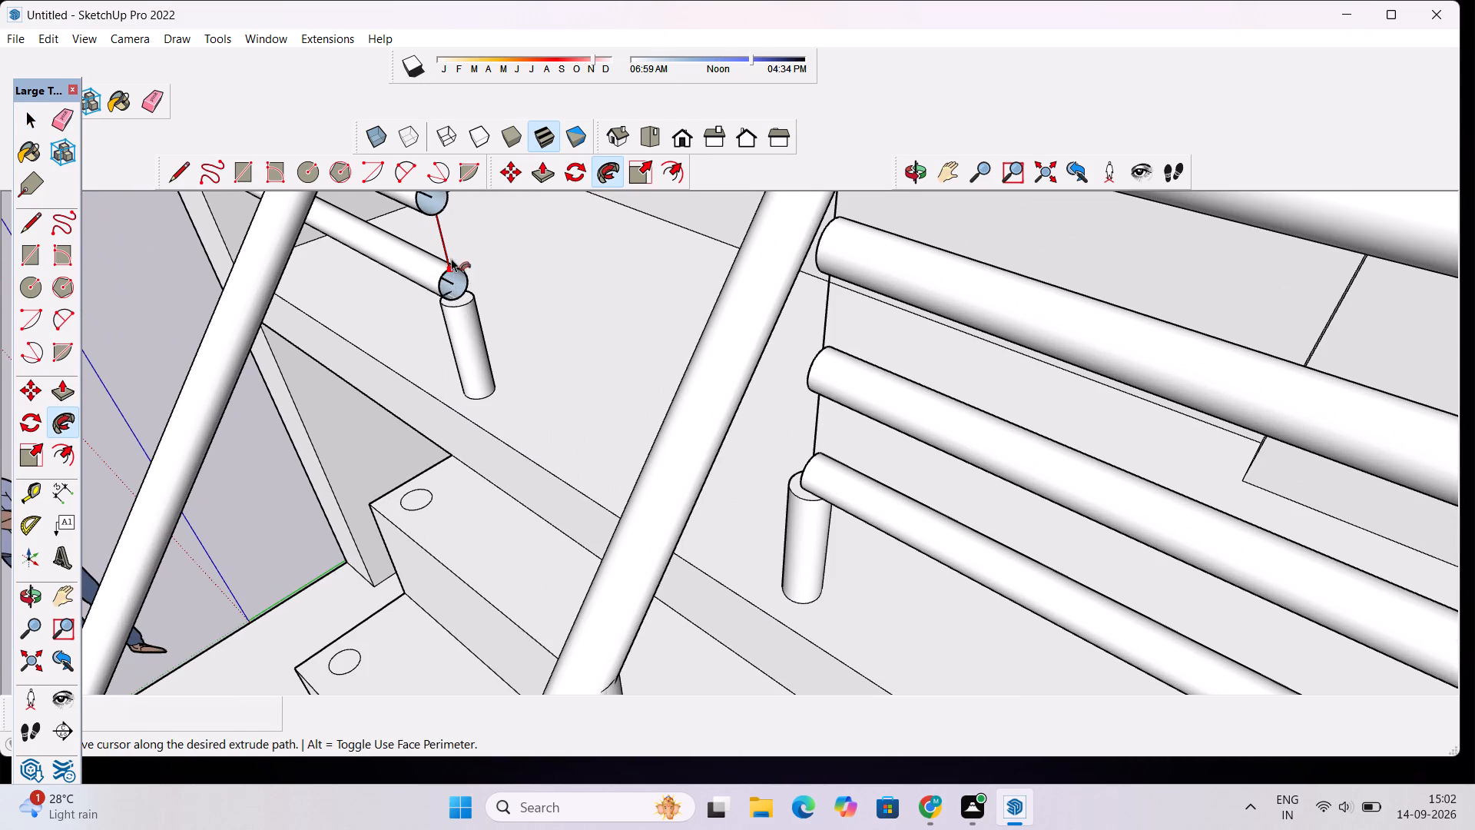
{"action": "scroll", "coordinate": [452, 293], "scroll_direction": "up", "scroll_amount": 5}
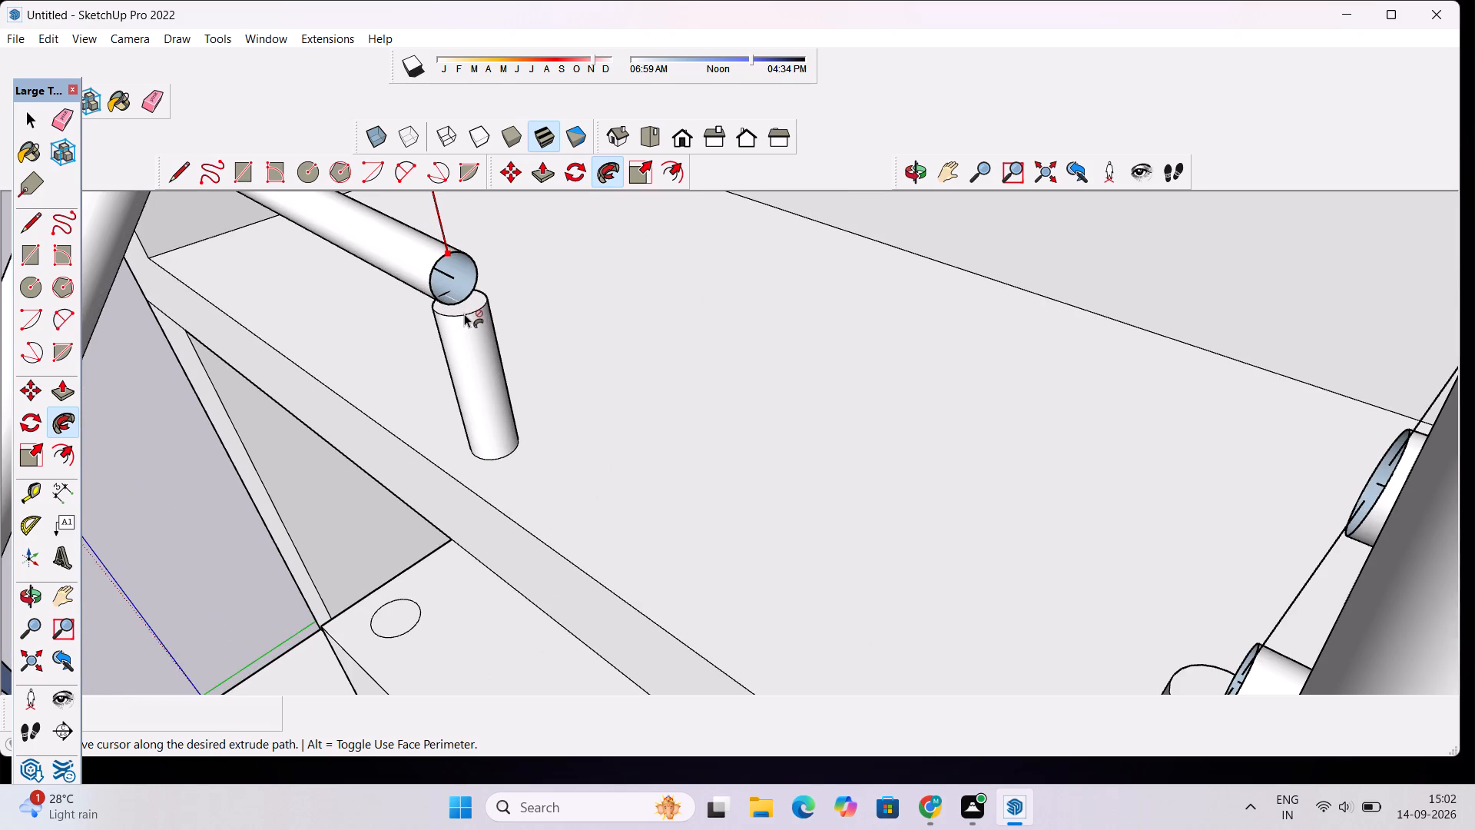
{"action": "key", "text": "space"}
Examine the railing ends, lower post stubs and staircase handrails from the front and from above.
{"action": "scroll", "coordinate": [475, 274], "scroll_direction": "down", "scroll_amount": 12}
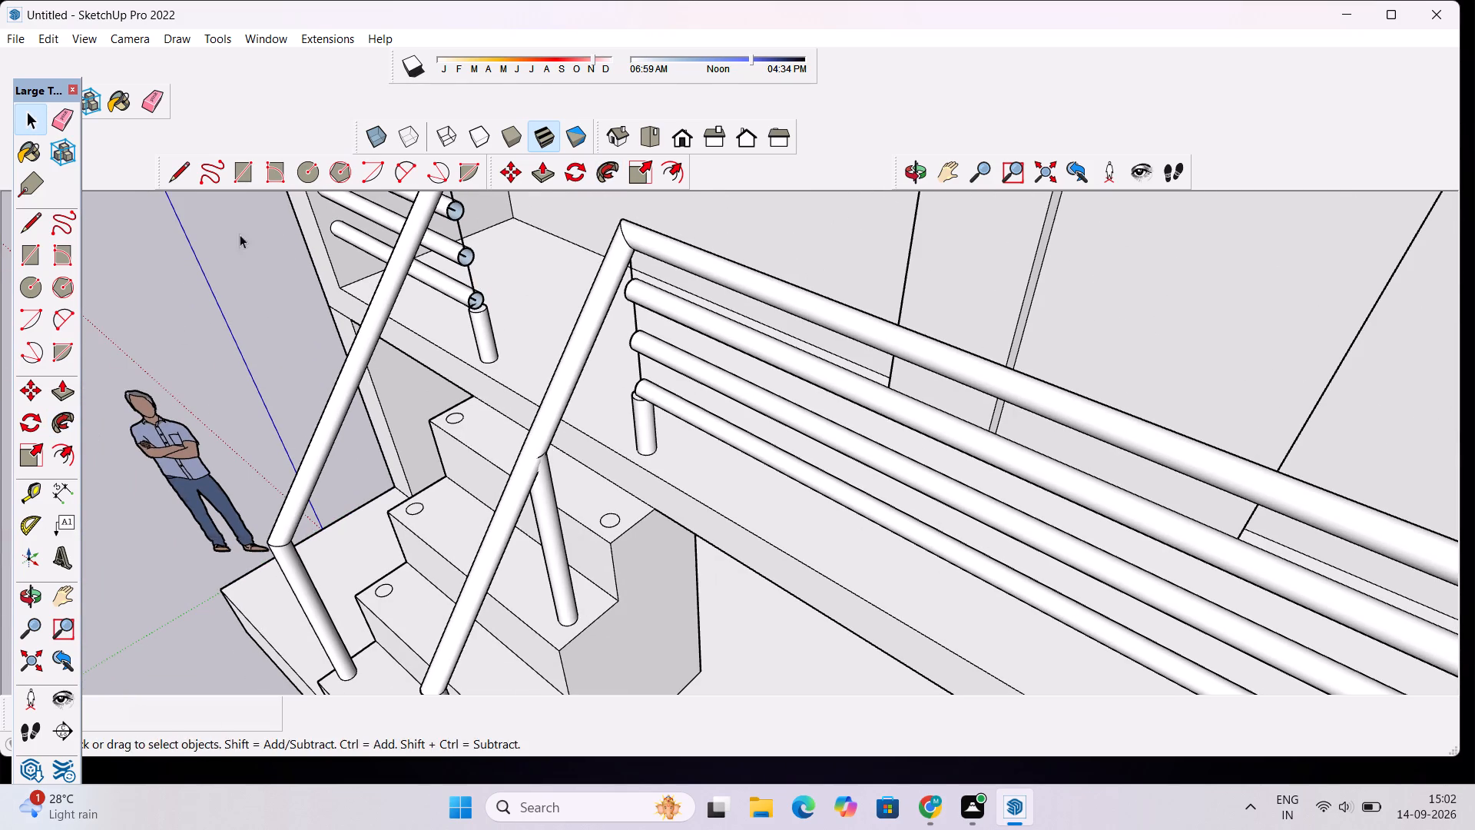
{"action": "left_click", "coordinate": [910, 178]}
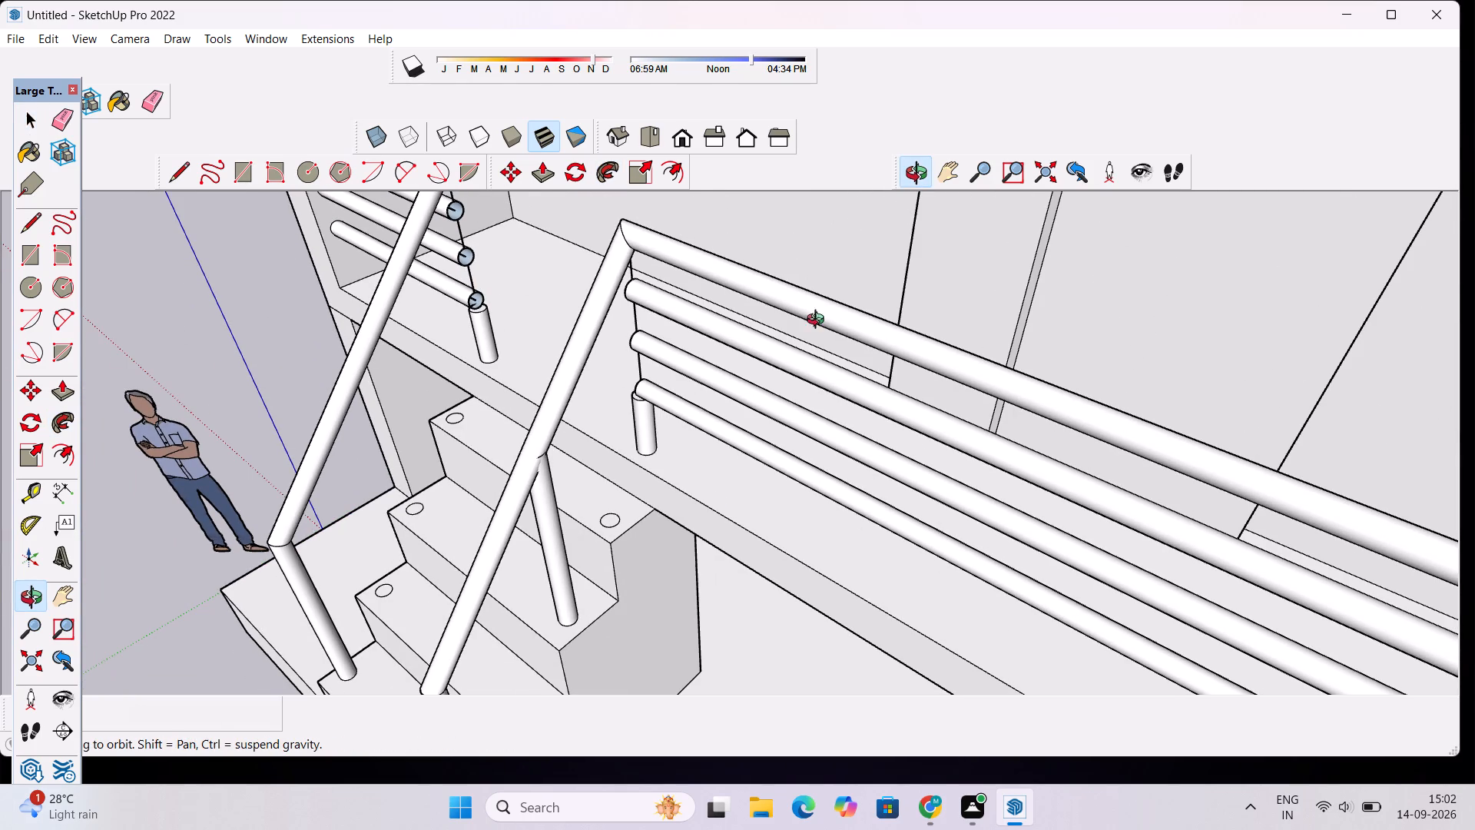
{"action": "left_click_drag", "start_coordinate": [718, 506], "coordinate": [943, 380]}
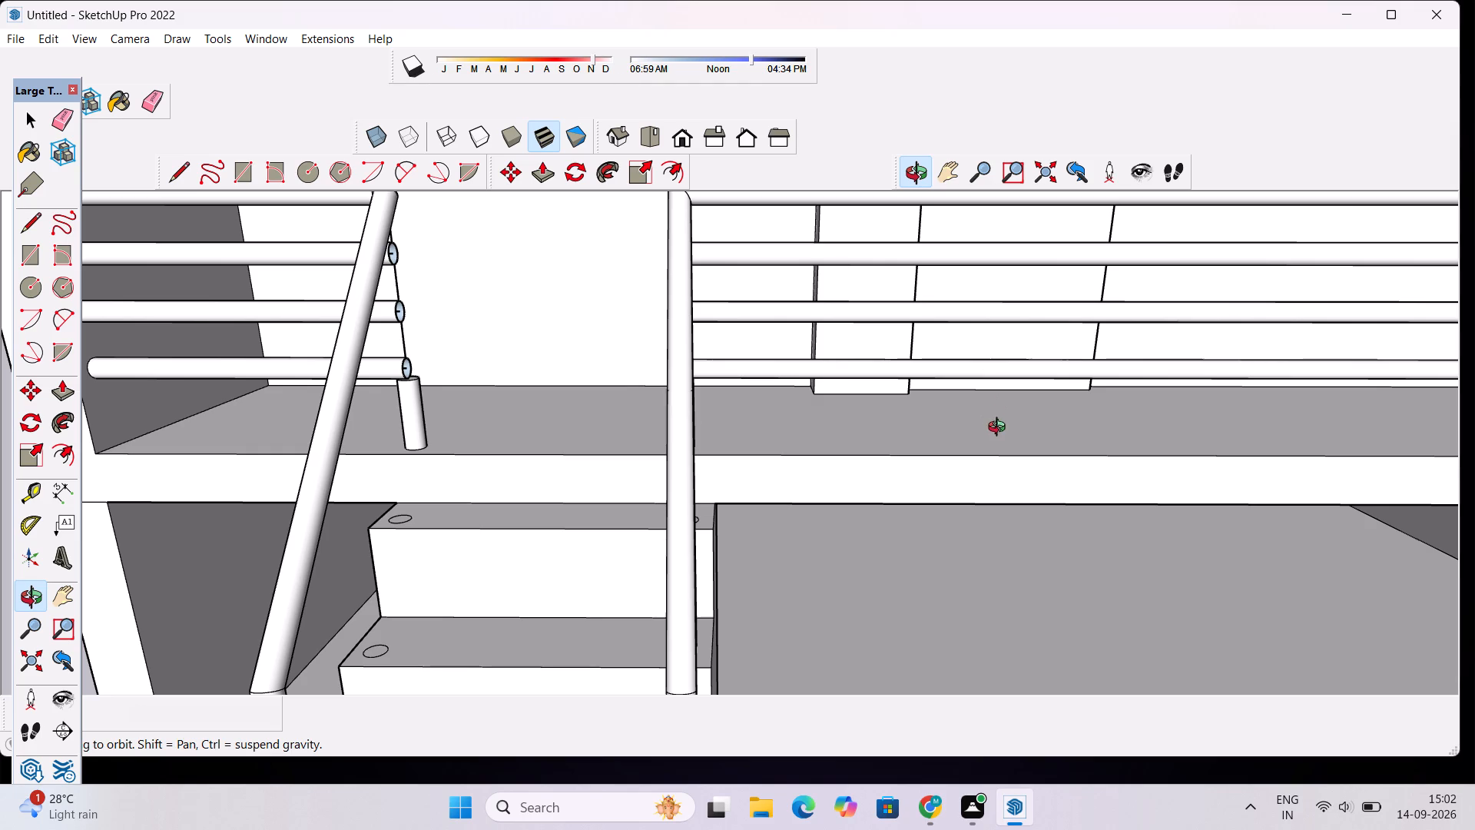
{"action": "scroll", "coordinate": [799, 330], "scroll_direction": "down", "scroll_amount": 9}
{"action": "left_click_drag", "start_coordinate": [585, 467], "coordinate": [698, 340]}
{"action": "scroll", "coordinate": [699, 340], "scroll_direction": "up", "scroll_amount": 3}
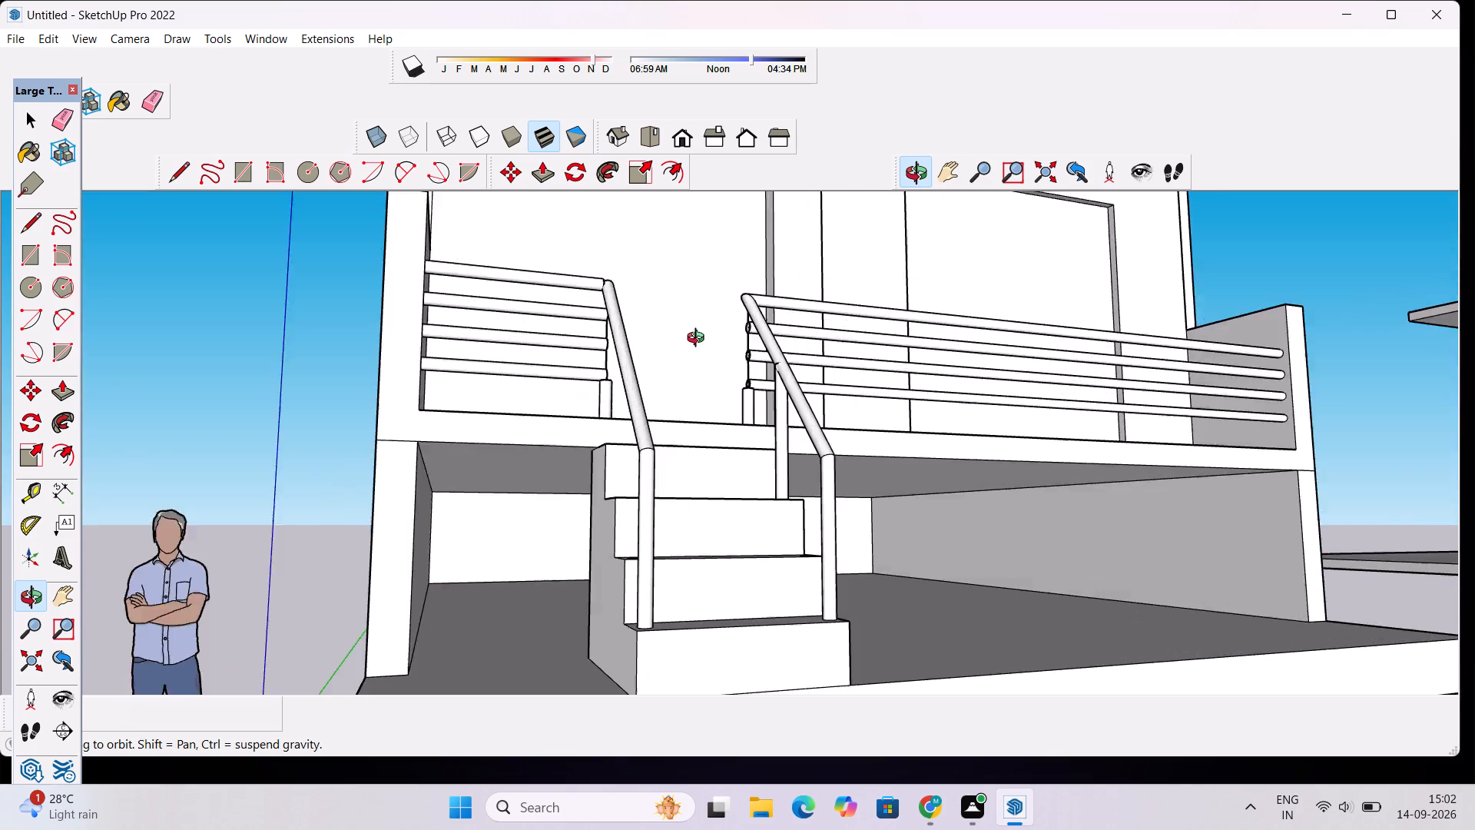
{"action": "left_click_drag", "start_coordinate": [686, 384], "coordinate": [551, 560]}
{"action": "scroll", "coordinate": [551, 537], "scroll_direction": "down", "scroll_amount": 6}
{"action": "scroll", "coordinate": [582, 428], "scroll_direction": "up", "scroll_amount": 5}
{"action": "left_click_drag", "start_coordinate": [580, 426], "coordinate": [622, 702]}
{"action": "scroll", "coordinate": [543, 470], "scroll_direction": "up", "scroll_amount": 10}
{"action": "left_click_drag", "start_coordinate": [562, 553], "coordinate": [445, 577]}
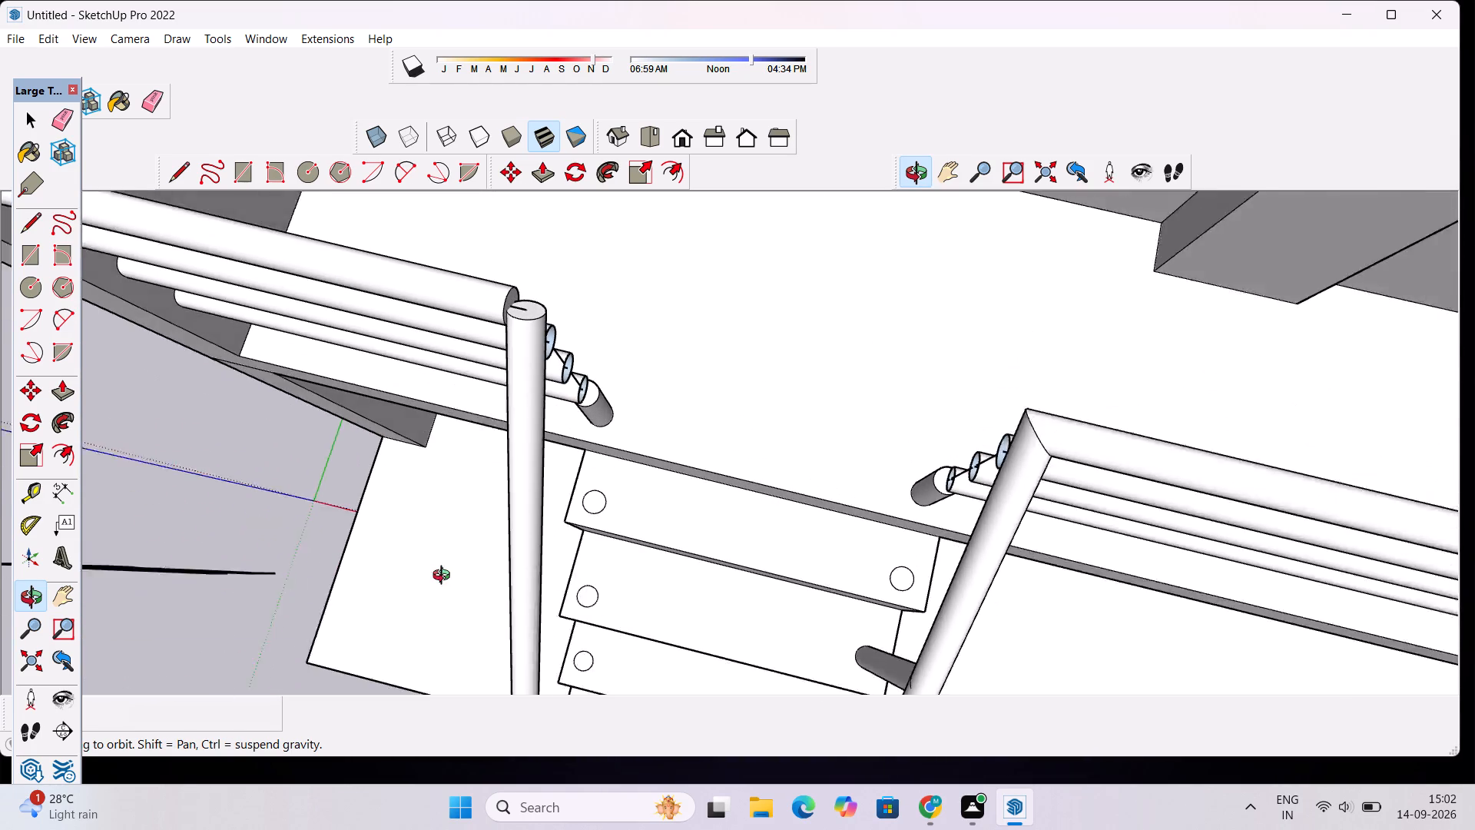
{"action": "left_click_drag", "start_coordinate": [445, 577], "coordinate": [408, 579]}
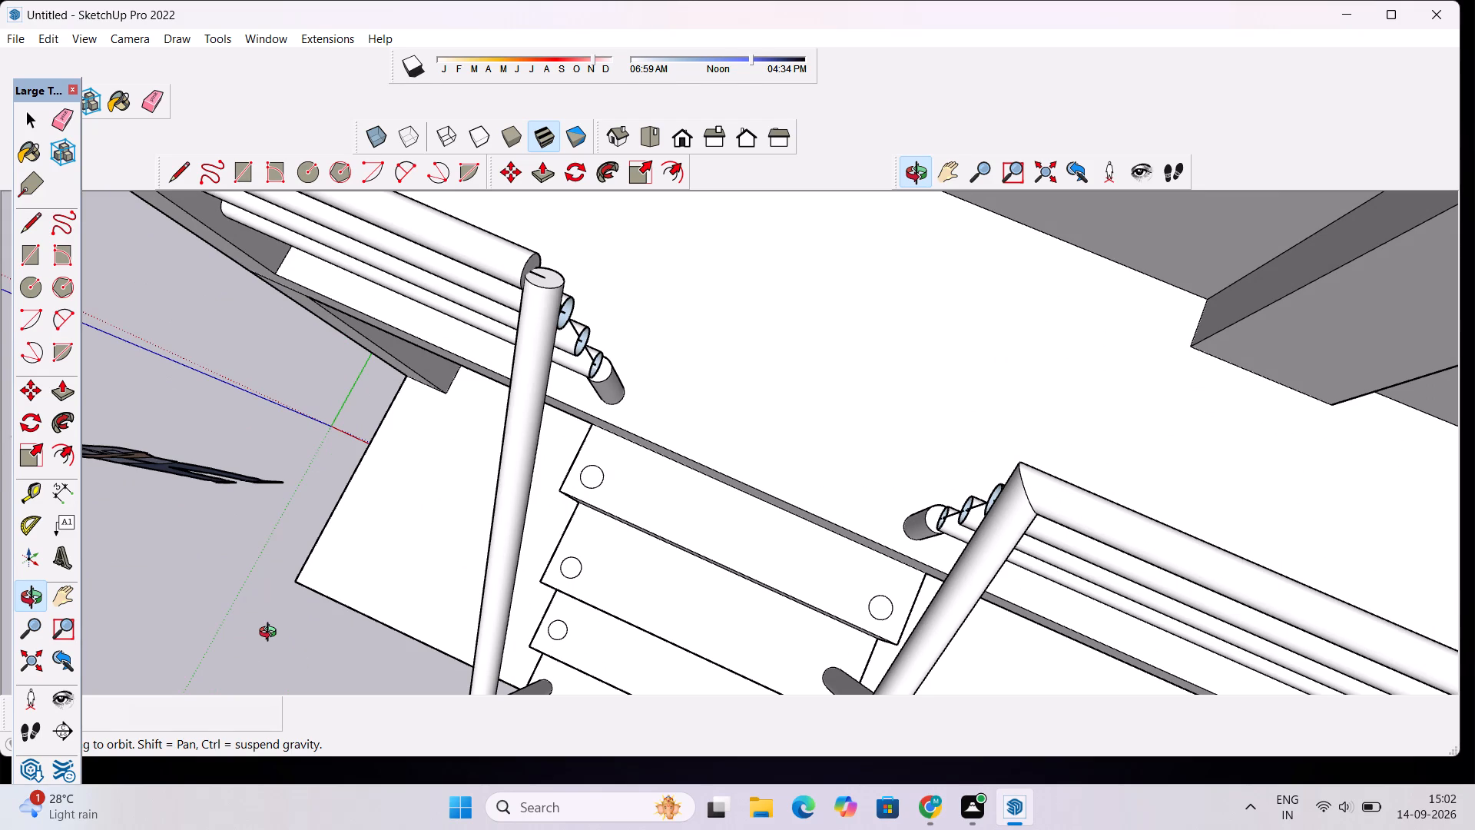
Push/Pull the short railing's lower post stub up about 3' to the height of its top rail.
{"action": "scroll", "coordinate": [0, 0], "scroll_direction": "down", "scroll_amount": 2}
{"action": "left_click", "coordinate": [0, 0]}
{"action": "scroll", "coordinate": [722, 549], "scroll_direction": "down", "scroll_amount": 4}
{"action": "scroll", "coordinate": [607, 469], "scroll_direction": "up", "scroll_amount": 5}
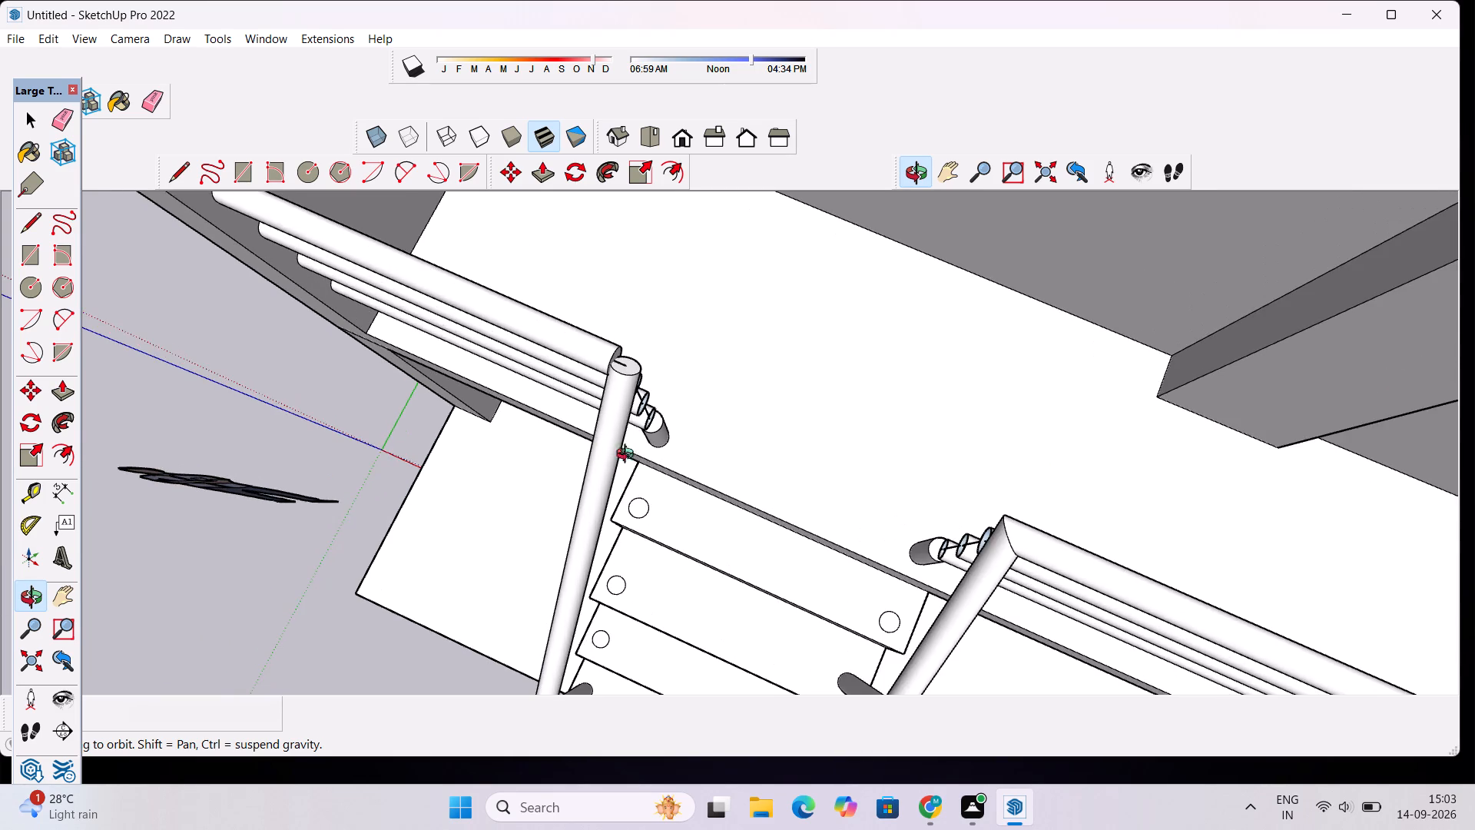
{"action": "left_click_drag", "start_coordinate": [676, 556], "coordinate": [549, 408]}
{"action": "scroll", "coordinate": [789, 350], "scroll_direction": "up", "scroll_amount": 6}
{"action": "left_click_drag", "start_coordinate": [718, 541], "coordinate": [513, 562]}
{"action": "scroll", "coordinate": [532, 477], "scroll_direction": "down", "scroll_amount": 1}
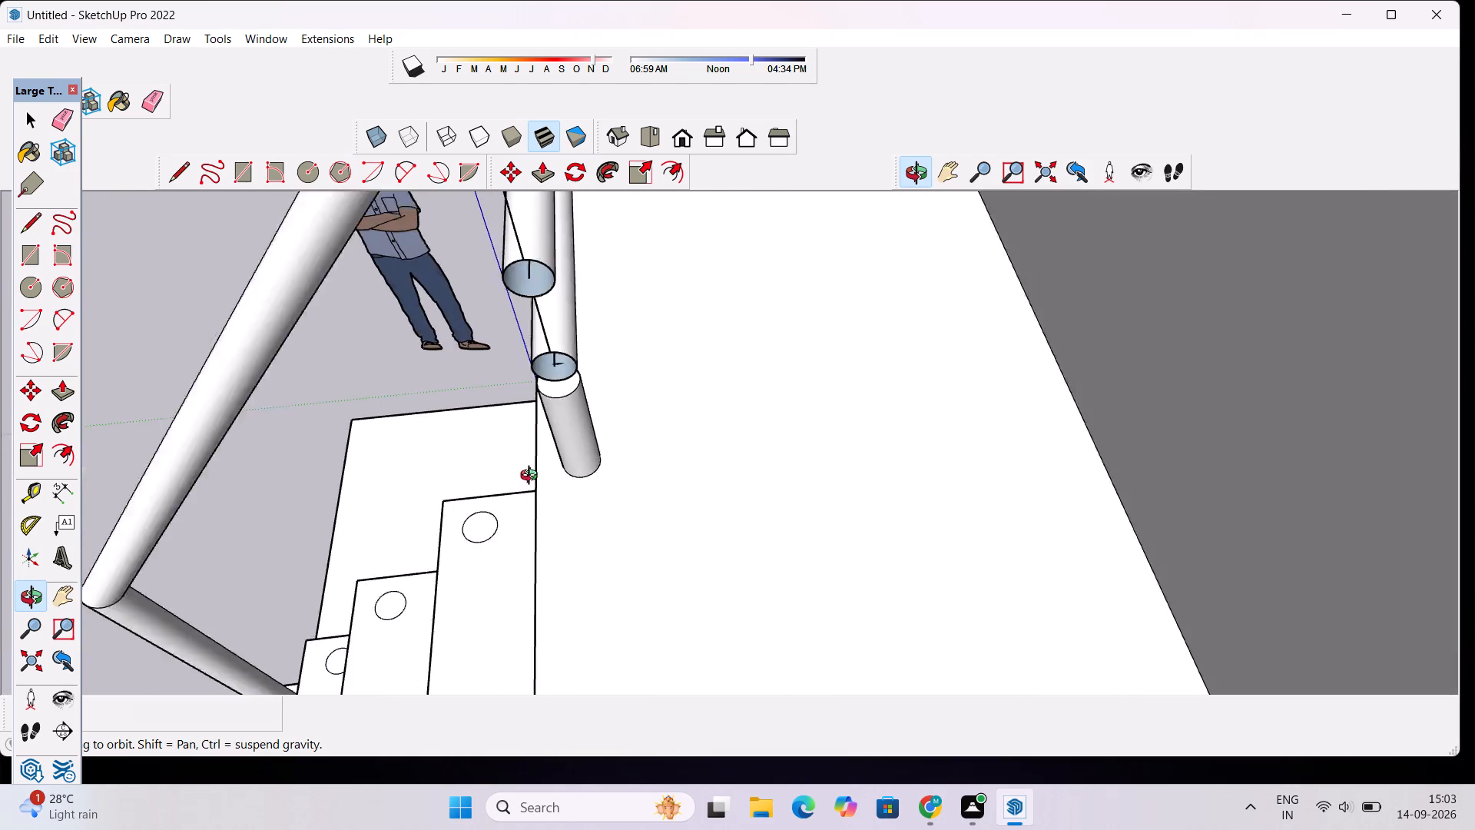
{"action": "scroll", "coordinate": [532, 477], "scroll_direction": "down", "scroll_amount": 2}
{"action": "left_click_drag", "start_coordinate": [534, 470], "coordinate": [554, 580], "text": "shift"}
{"action": "scroll", "coordinate": [556, 524], "scroll_direction": "up", "scroll_amount": 9, "text": "shift"}
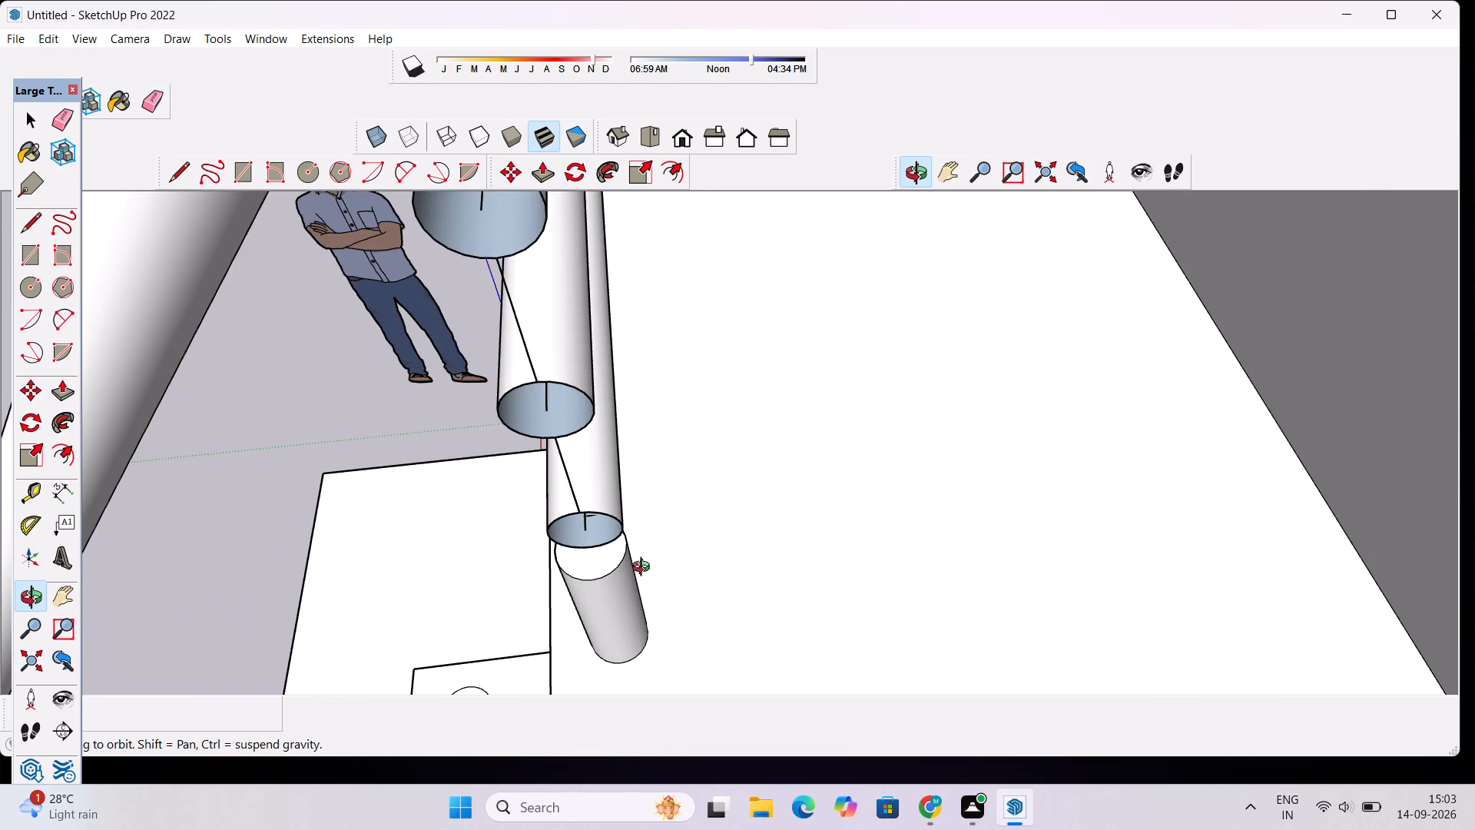
{"action": "scroll", "coordinate": [625, 566], "scroll_direction": "up", "scroll_amount": 3}
{"action": "key", "text": "p"}
{"action": "left_click", "coordinate": [568, 558]}
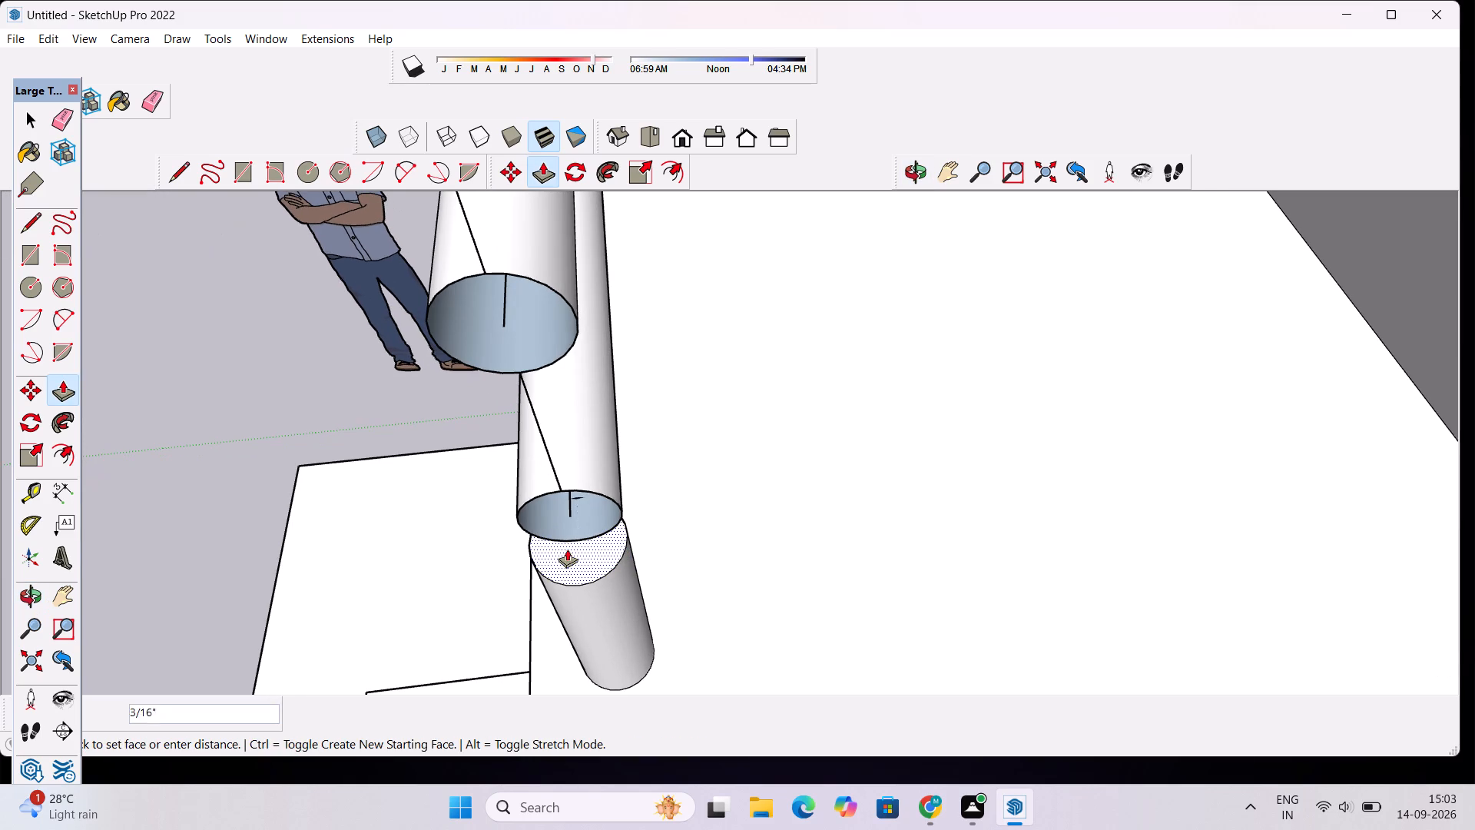
{"action": "scroll", "coordinate": [556, 525], "scroll_direction": "down", "scroll_amount": 3}
{"action": "scroll", "coordinate": [526, 466], "scroll_direction": "down", "scroll_amount": 6}
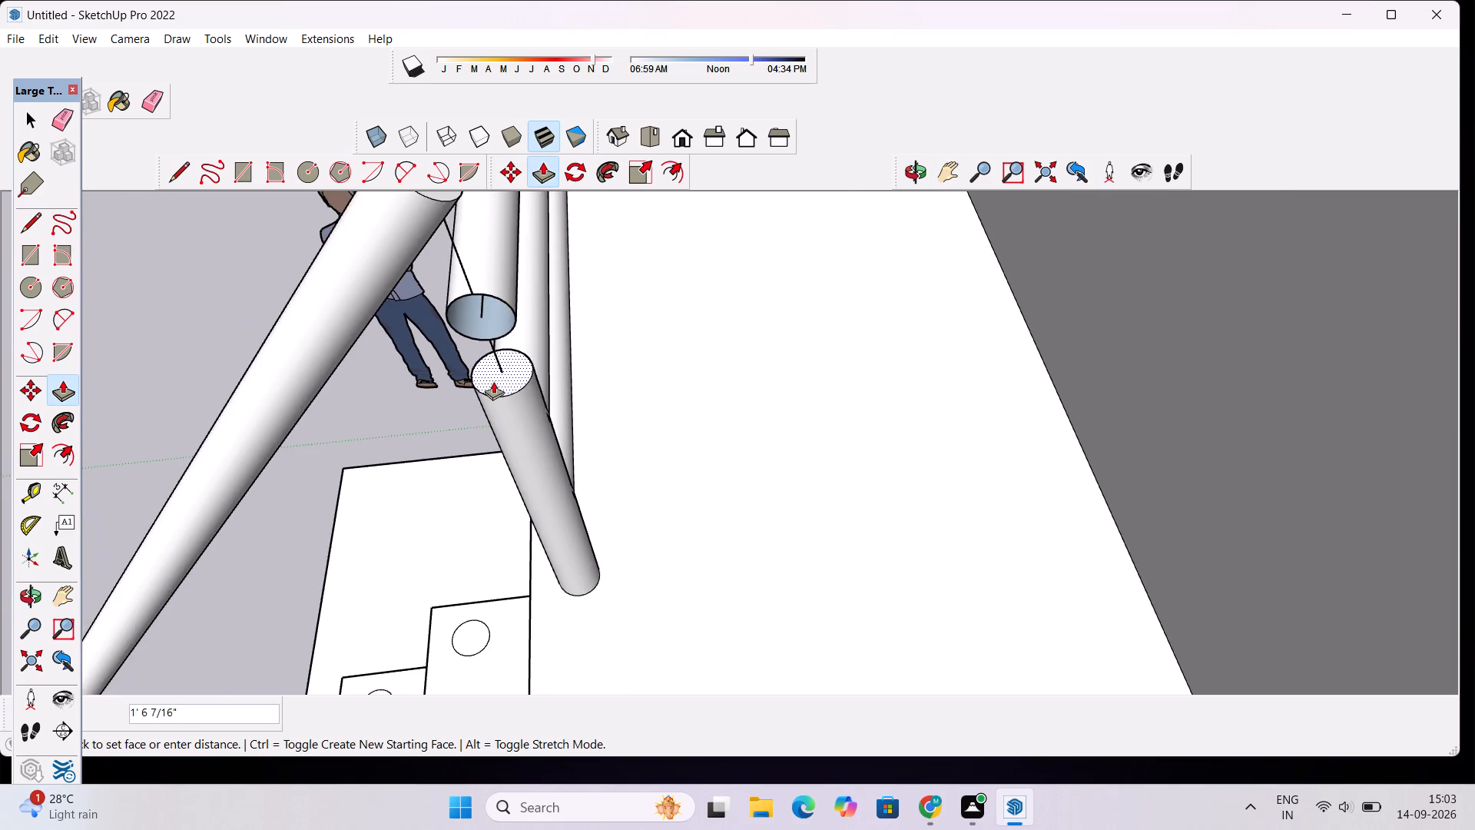
{"action": "scroll", "coordinate": [493, 381], "scroll_direction": "down", "scroll_amount": 4}
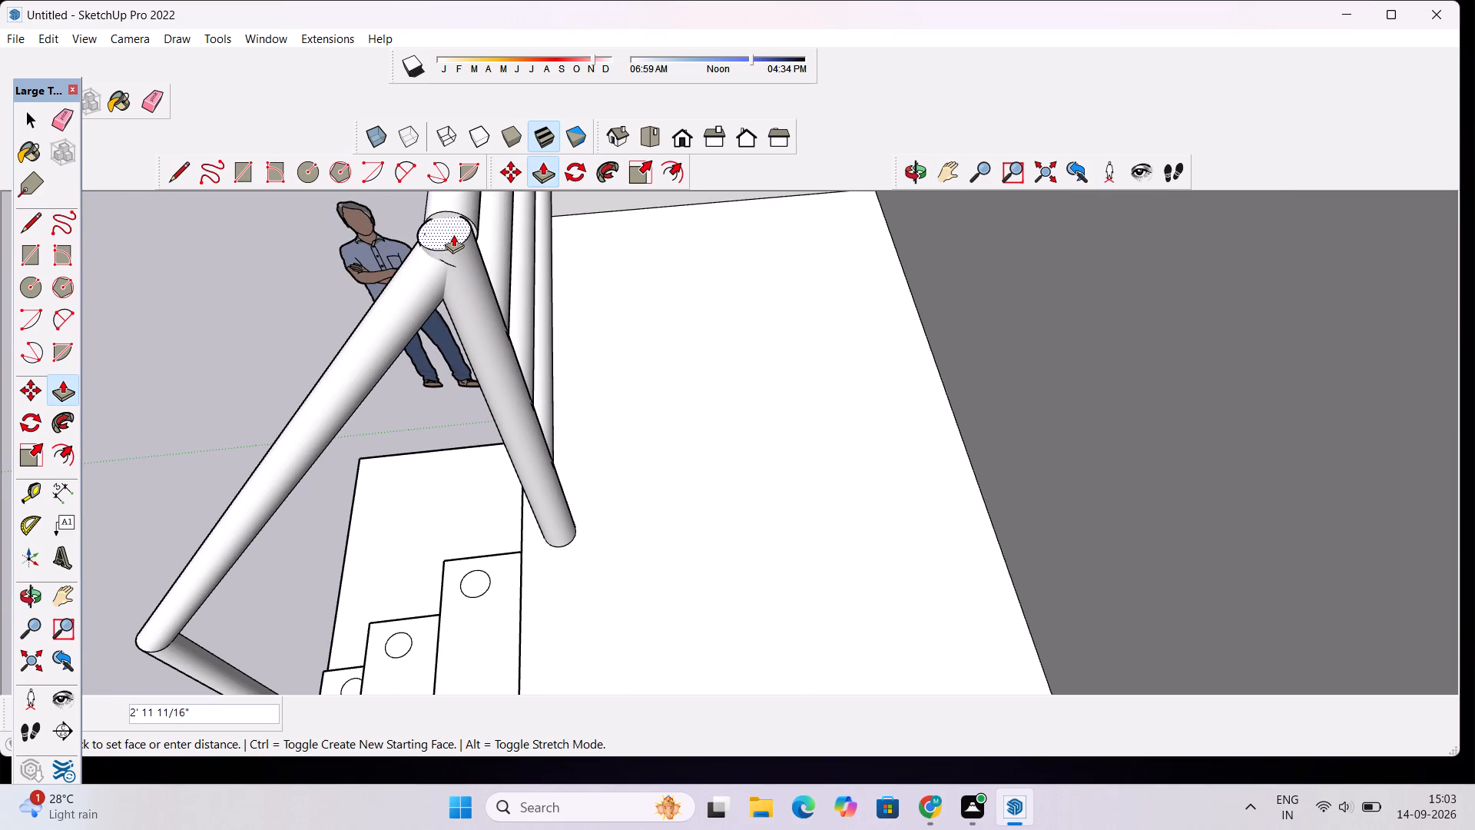
{"action": "left_click", "coordinate": [452, 231]}
{"action": "scroll", "coordinate": [834, 195], "scroll_direction": "down", "scroll_amount": 2}
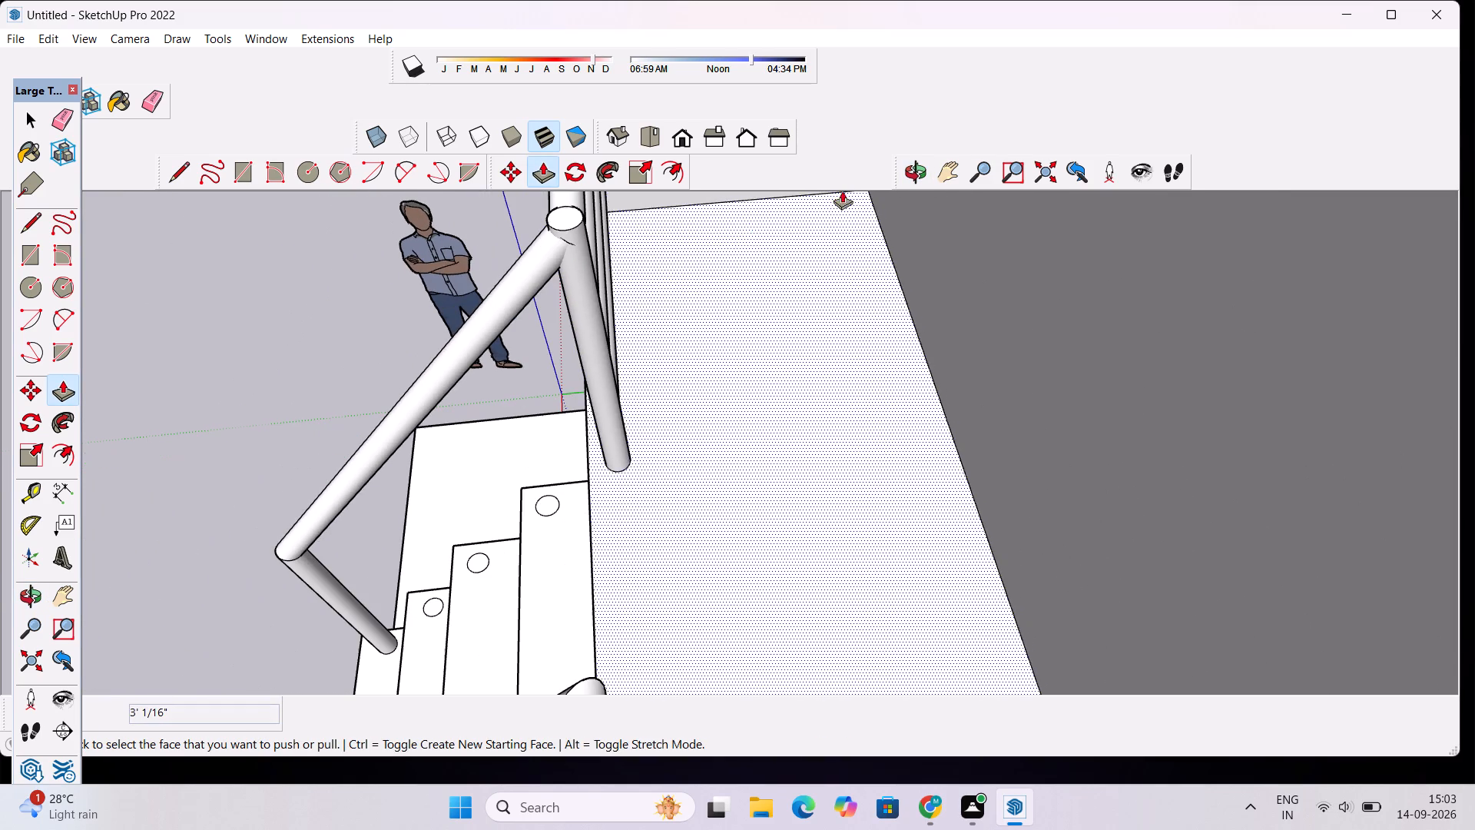
Push/Pull the long railing's lower post stub up about 2' 10 1/8" to meet its top rail.
{"action": "left_click", "coordinate": [921, 167]}
{"action": "left_click_drag", "start_coordinate": [660, 558], "coordinate": [842, 325]}
{"action": "scroll", "coordinate": [824, 352], "scroll_direction": "down", "scroll_amount": 5}
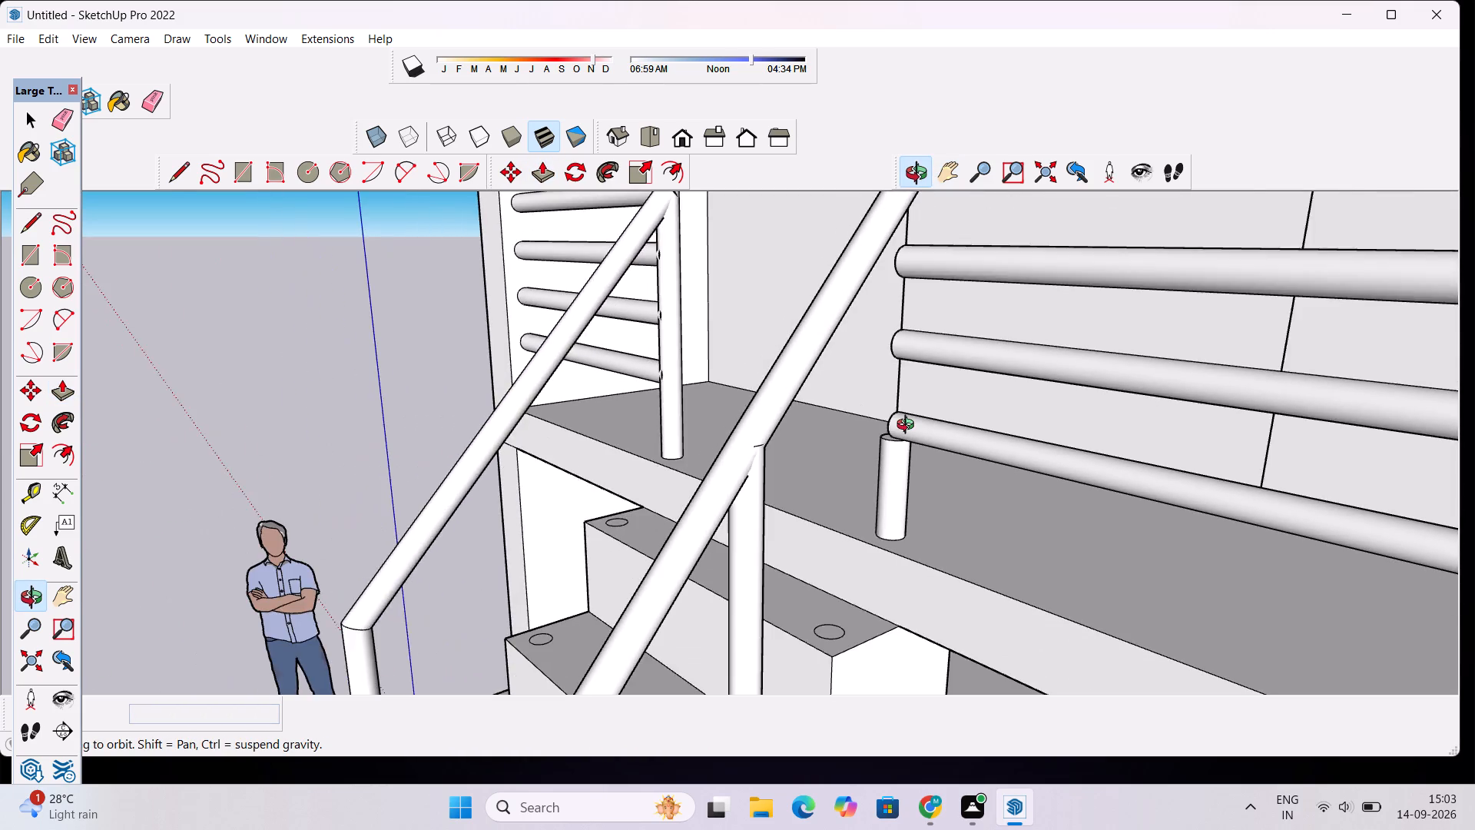
{"action": "scroll", "coordinate": [910, 427], "scroll_direction": "up", "scroll_amount": 2}
{"action": "left_click_drag", "start_coordinate": [917, 446], "coordinate": [1211, 553]}
{"action": "scroll", "coordinate": [973, 445], "scroll_direction": "up", "scroll_amount": 2}
{"action": "left_click_drag", "start_coordinate": [832, 468], "coordinate": [843, 546], "text": "shift"}
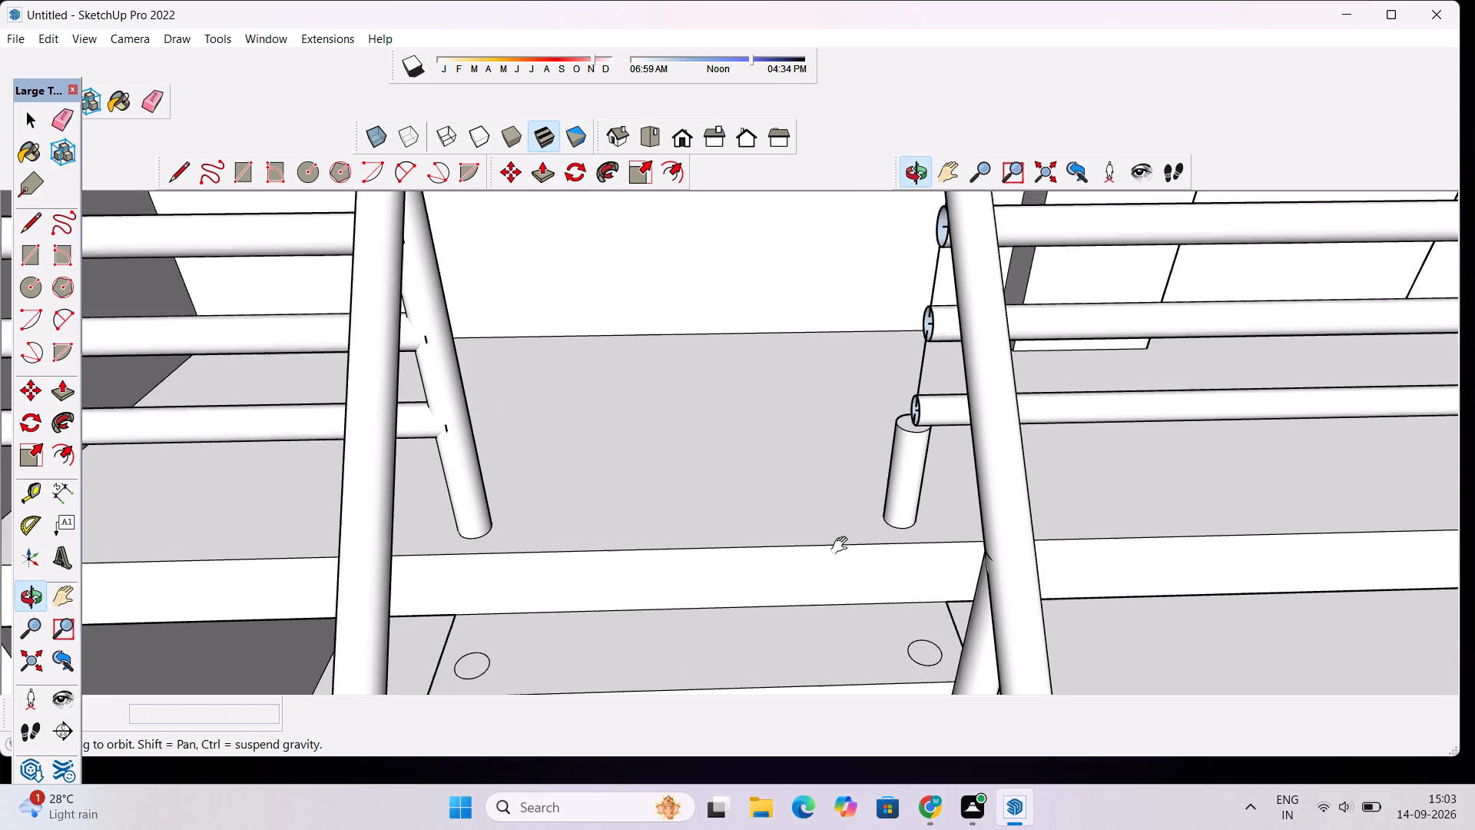
{"action": "left_click_drag", "start_coordinate": [843, 546], "coordinate": [843, 547], "text": "shift"}
{"action": "scroll", "coordinate": [936, 473], "scroll_direction": "up", "scroll_amount": 3}
{"action": "left_click_drag", "start_coordinate": [936, 473], "coordinate": [943, 633], "text": "shift"}
{"action": "scroll", "coordinate": [939, 621], "scroll_direction": "up", "scroll_amount": 4}
{"action": "left_click_drag", "start_coordinate": [942, 662], "coordinate": [906, 608], "text": "shift"}
{"action": "scroll", "coordinate": [883, 583], "scroll_direction": "up", "scroll_amount": 2, "text": "shift"}
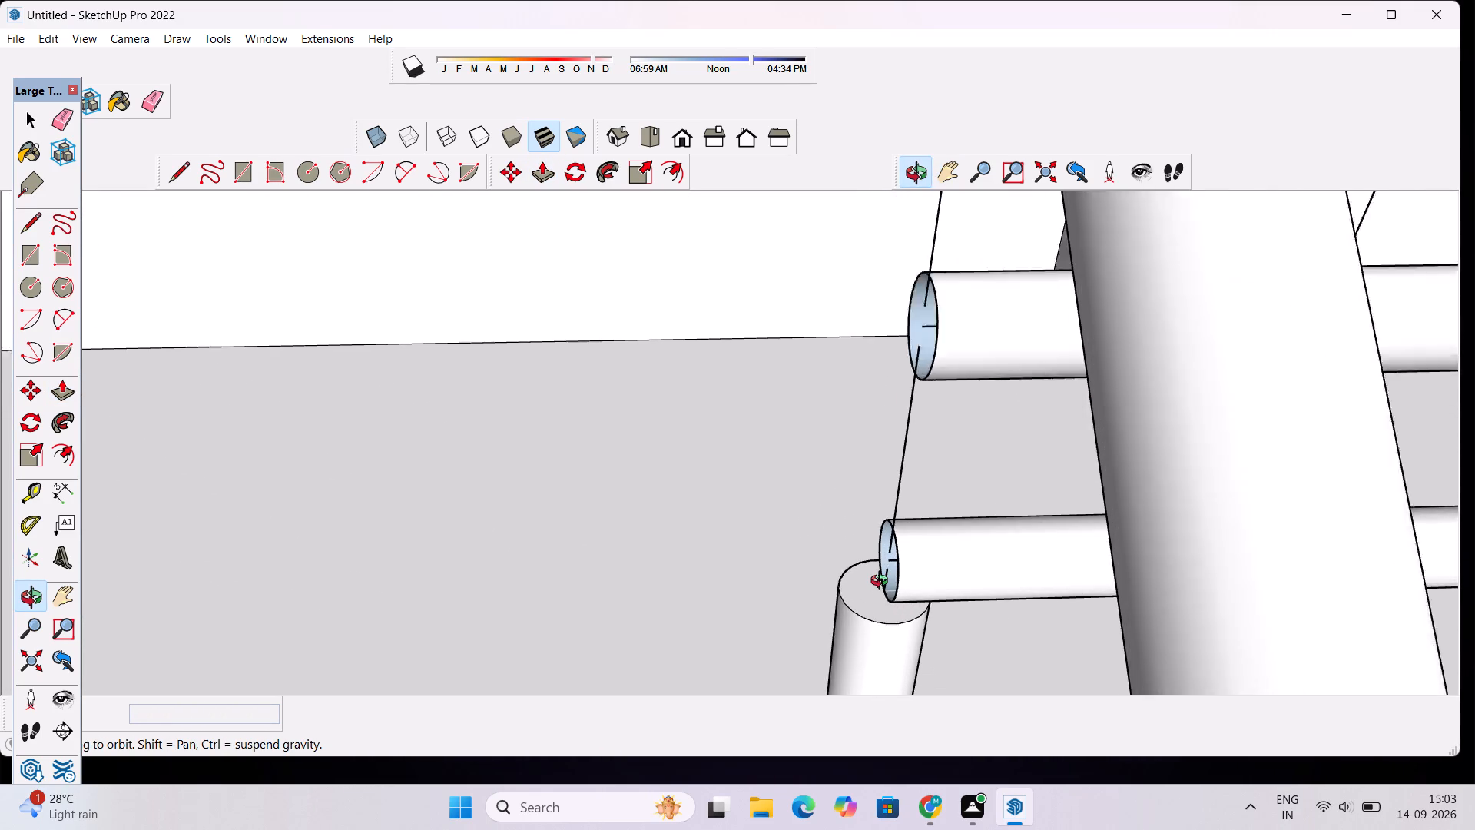
{"action": "scroll", "coordinate": [883, 583], "scroll_direction": "up", "scroll_amount": 2, "text": "shift"}
{"action": "key", "text": "p"}
{"action": "left_click", "coordinate": [883, 598]}
{"action": "scroll", "coordinate": [883, 598], "scroll_direction": "down", "scroll_amount": 8}
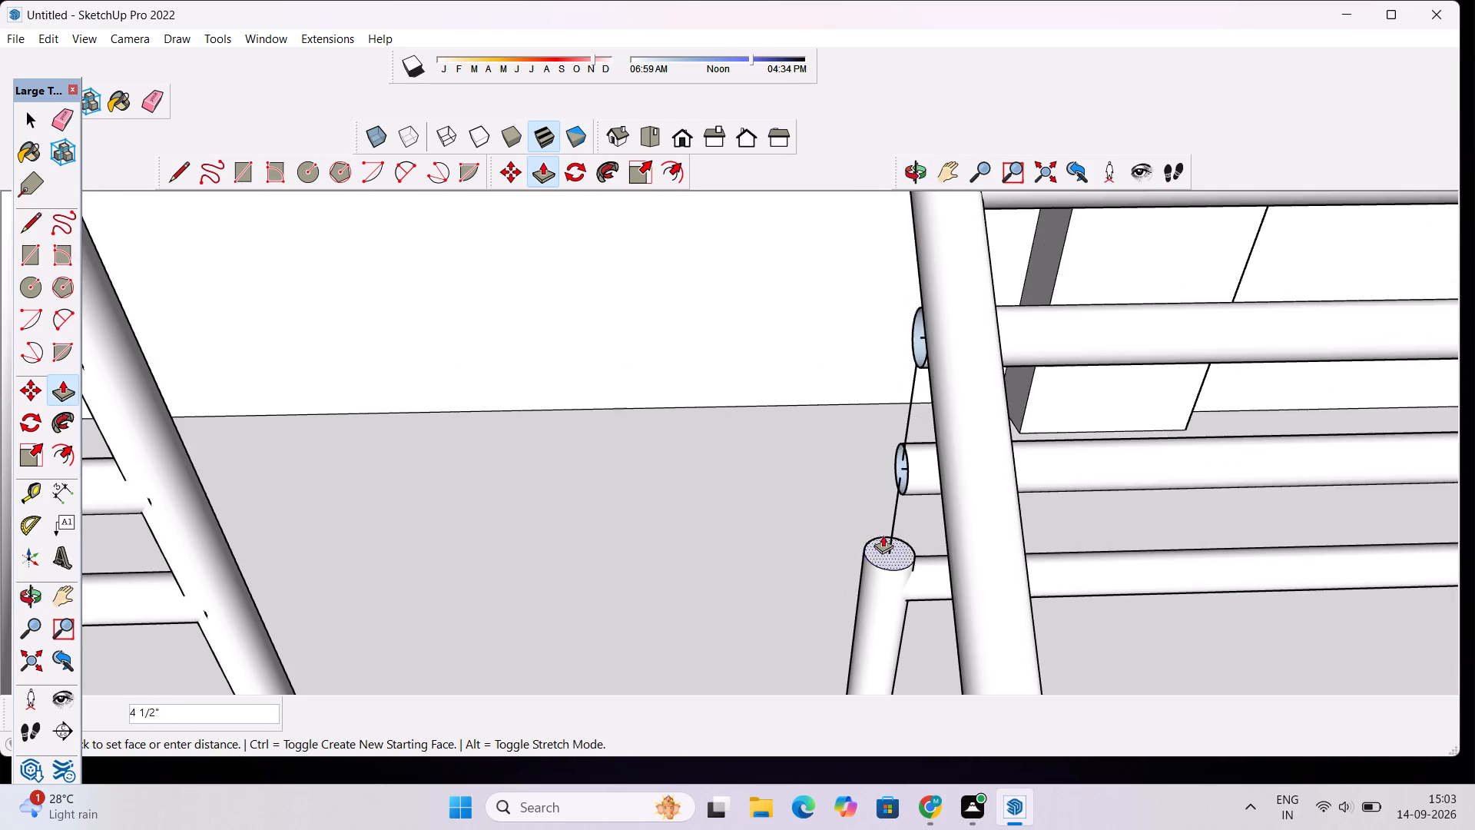
{"action": "scroll", "coordinate": [881, 520], "scroll_direction": "down", "scroll_amount": 9}
{"action": "scroll", "coordinate": [844, 454], "scroll_direction": "up", "scroll_amount": 1}
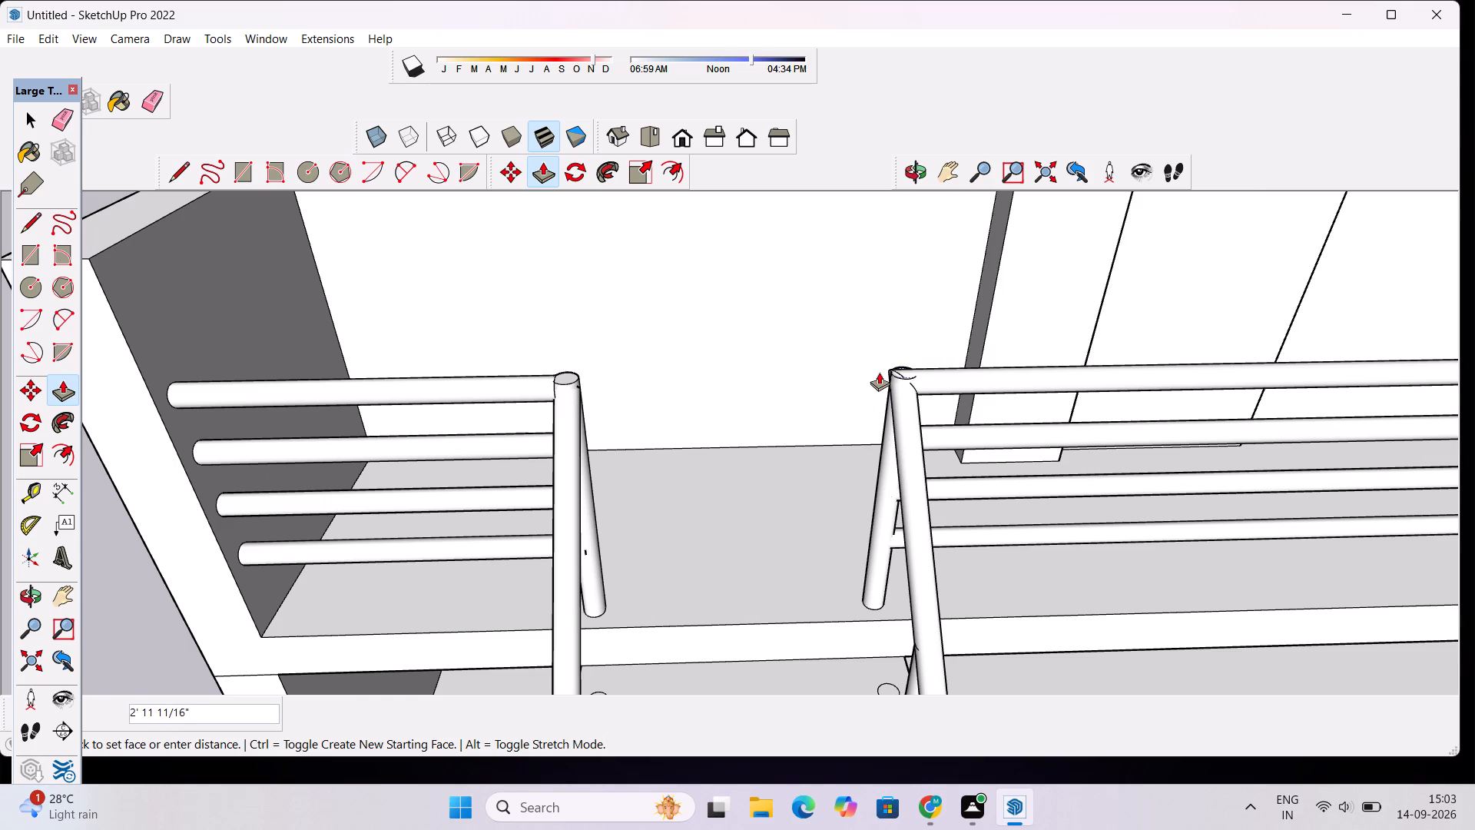
{"action": "left_click", "coordinate": [879, 380]}
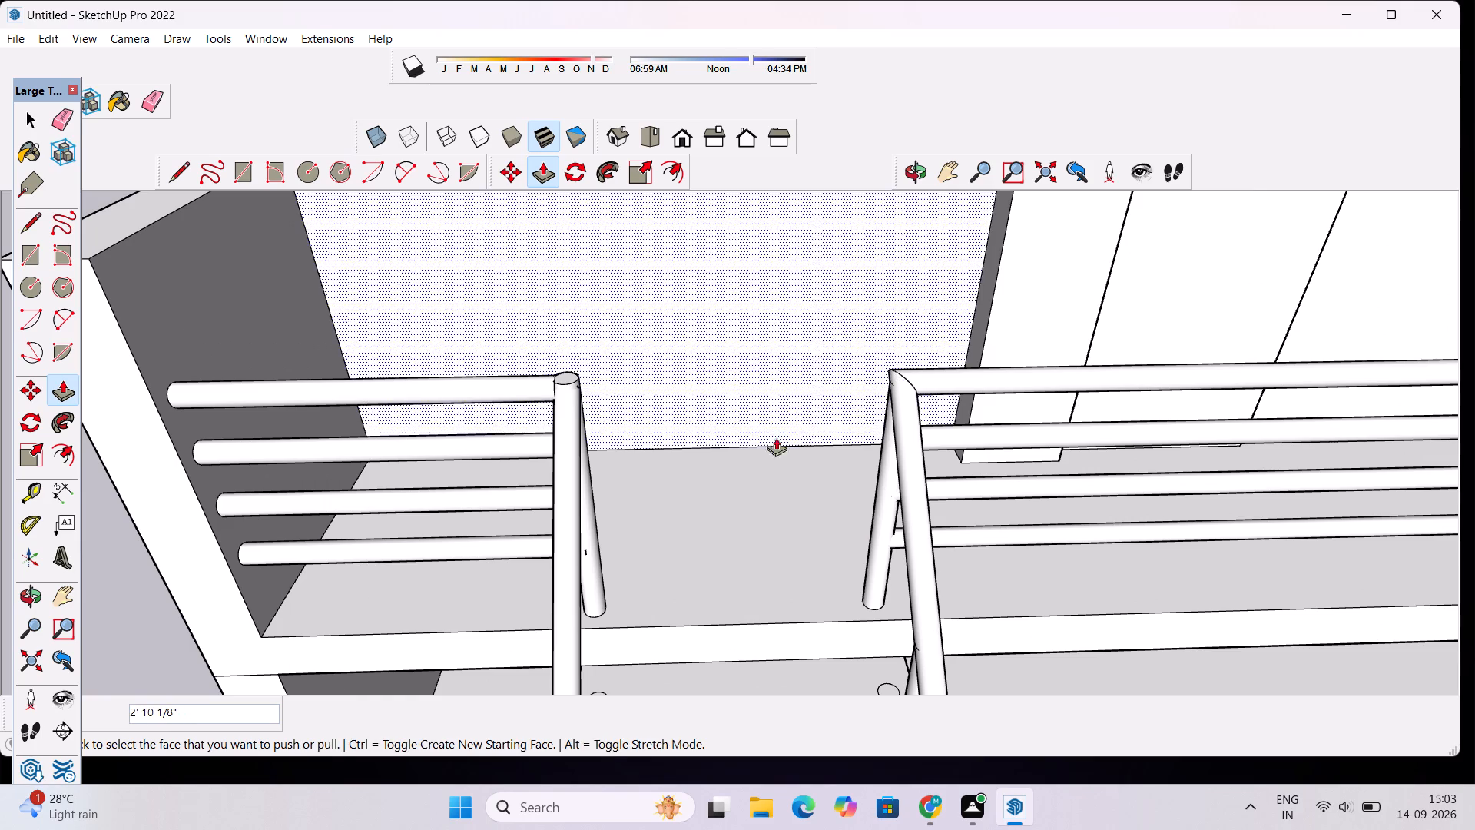
{"action": "scroll", "coordinate": [691, 472], "scroll_direction": "down", "scroll_amount": 9}
{"action": "key", "text": "space"}
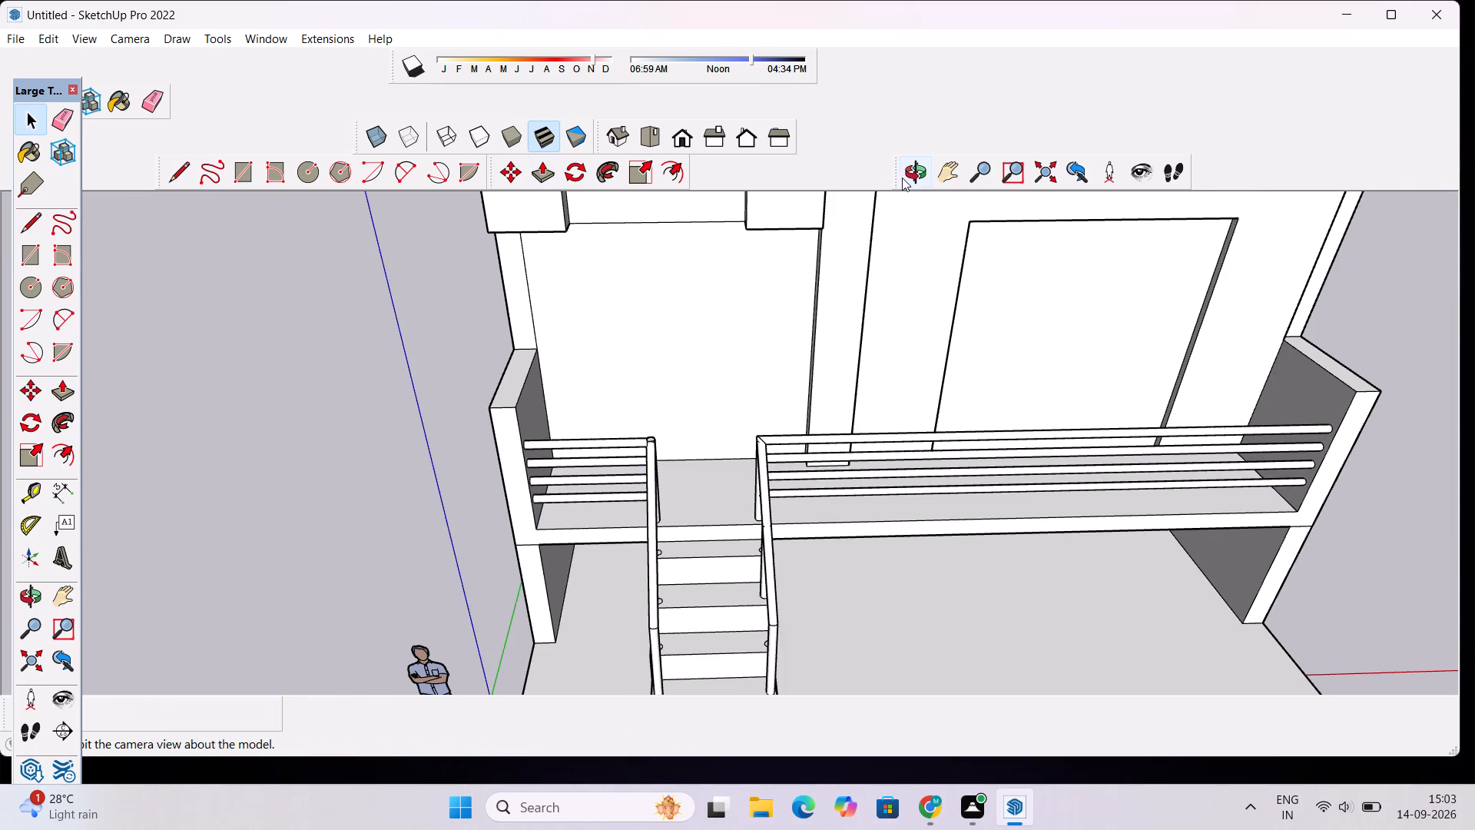
Erase both leftover post circles on the top stair tread and the short-railing-side circle on the tread below.
{"action": "left_click", "coordinate": [904, 176]}
{"action": "left_click_drag", "start_coordinate": [887, 529], "coordinate": [823, 367]}
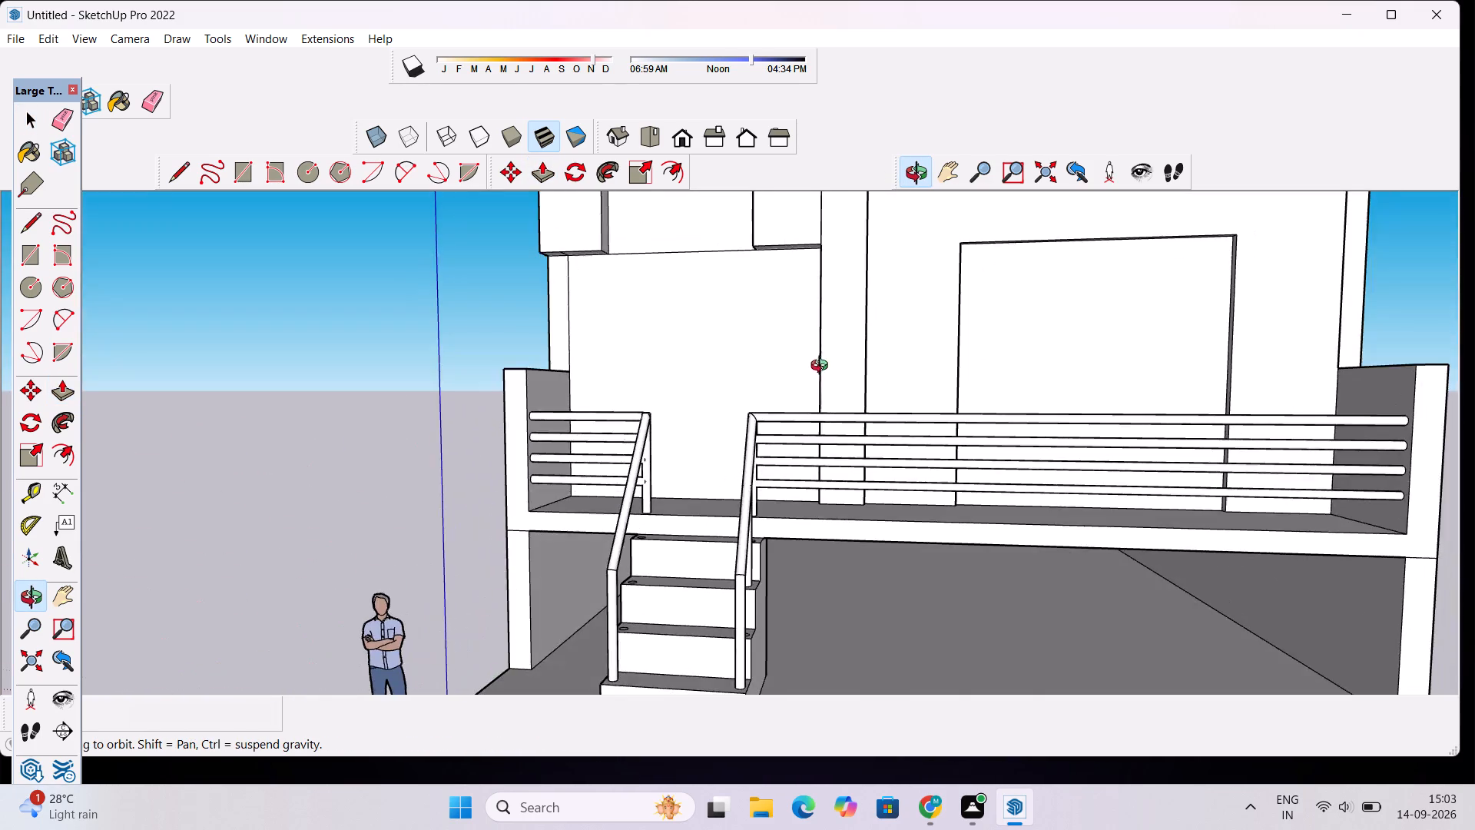
{"action": "scroll", "coordinate": [736, 440], "scroll_direction": "down", "scroll_amount": 6}
{"action": "left_click_drag", "start_coordinate": [714, 505], "coordinate": [764, 731]}
{"action": "scroll", "coordinate": [682, 528], "scroll_direction": "up", "scroll_amount": 12}
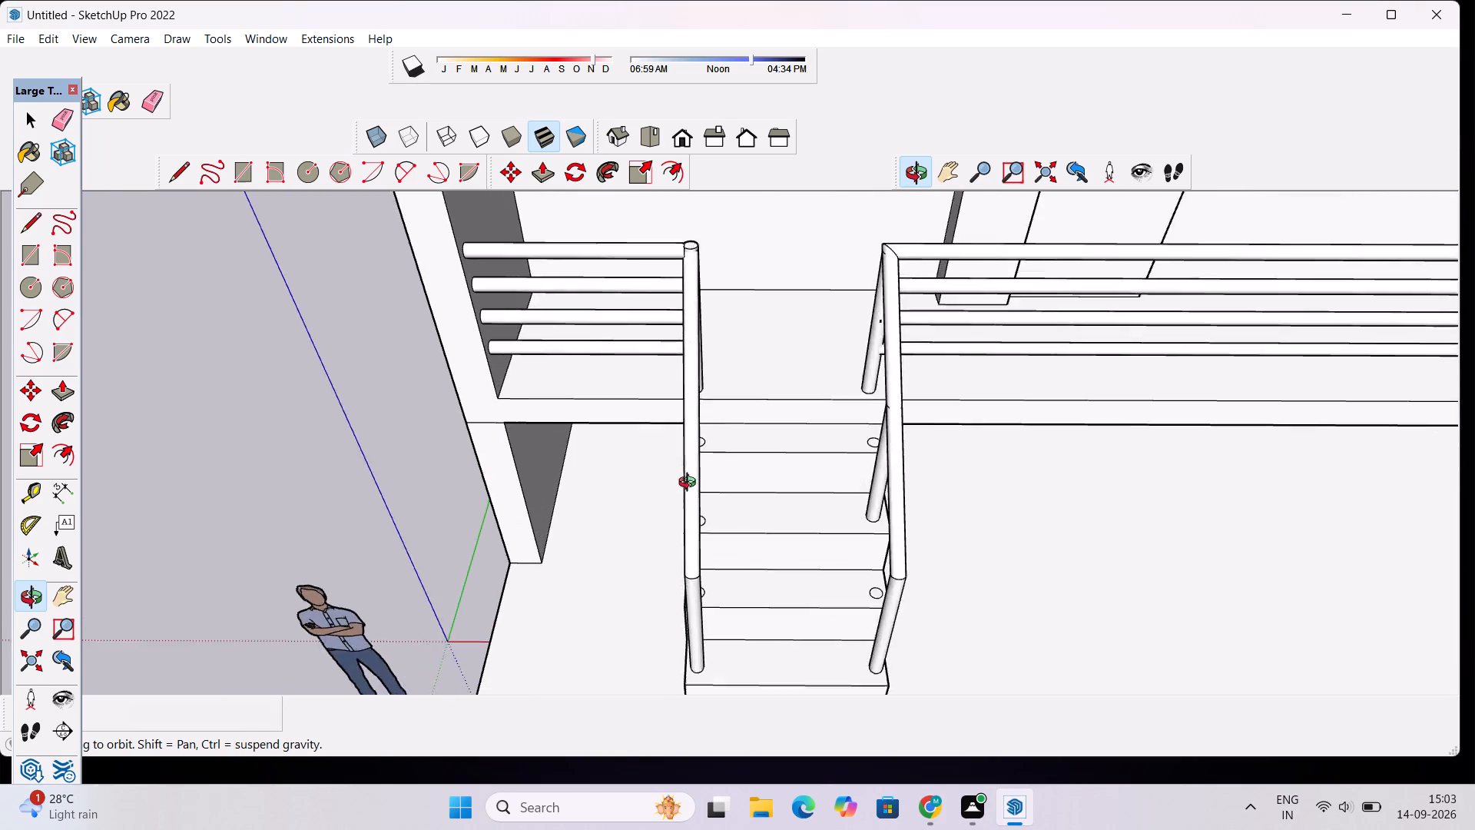
{"action": "scroll", "coordinate": [691, 484], "scroll_direction": "up", "scroll_amount": 2}
{"action": "key", "text": "e"}
{"action": "scroll", "coordinate": [691, 484], "scroll_direction": "up", "scroll_amount": 5}
{"action": "left_click", "coordinate": [1060, 396]}
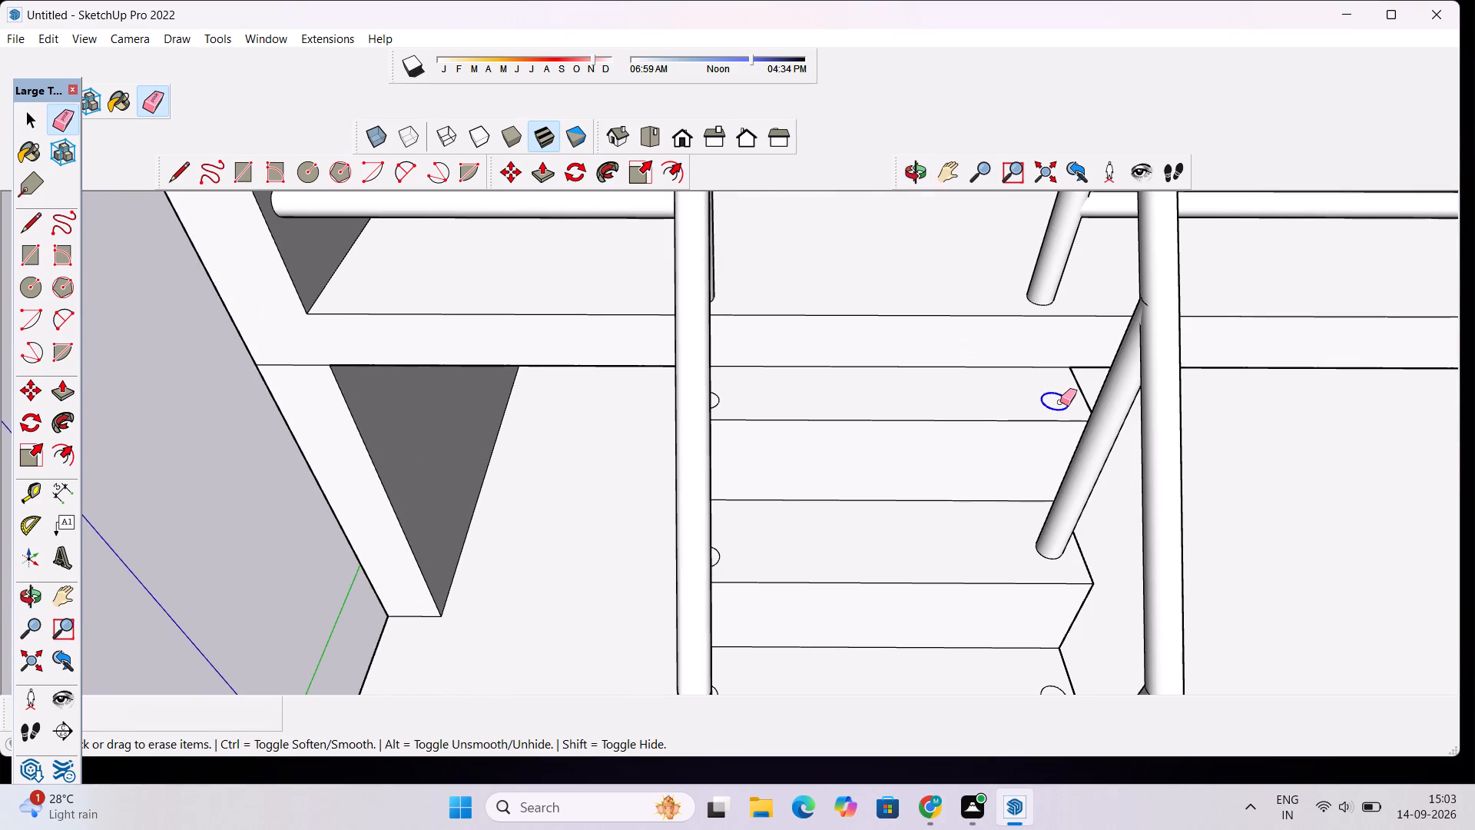
{"action": "scroll", "coordinate": [752, 427], "scroll_direction": "up", "scroll_amount": 4}
{"action": "left_click", "coordinate": [703, 386]}
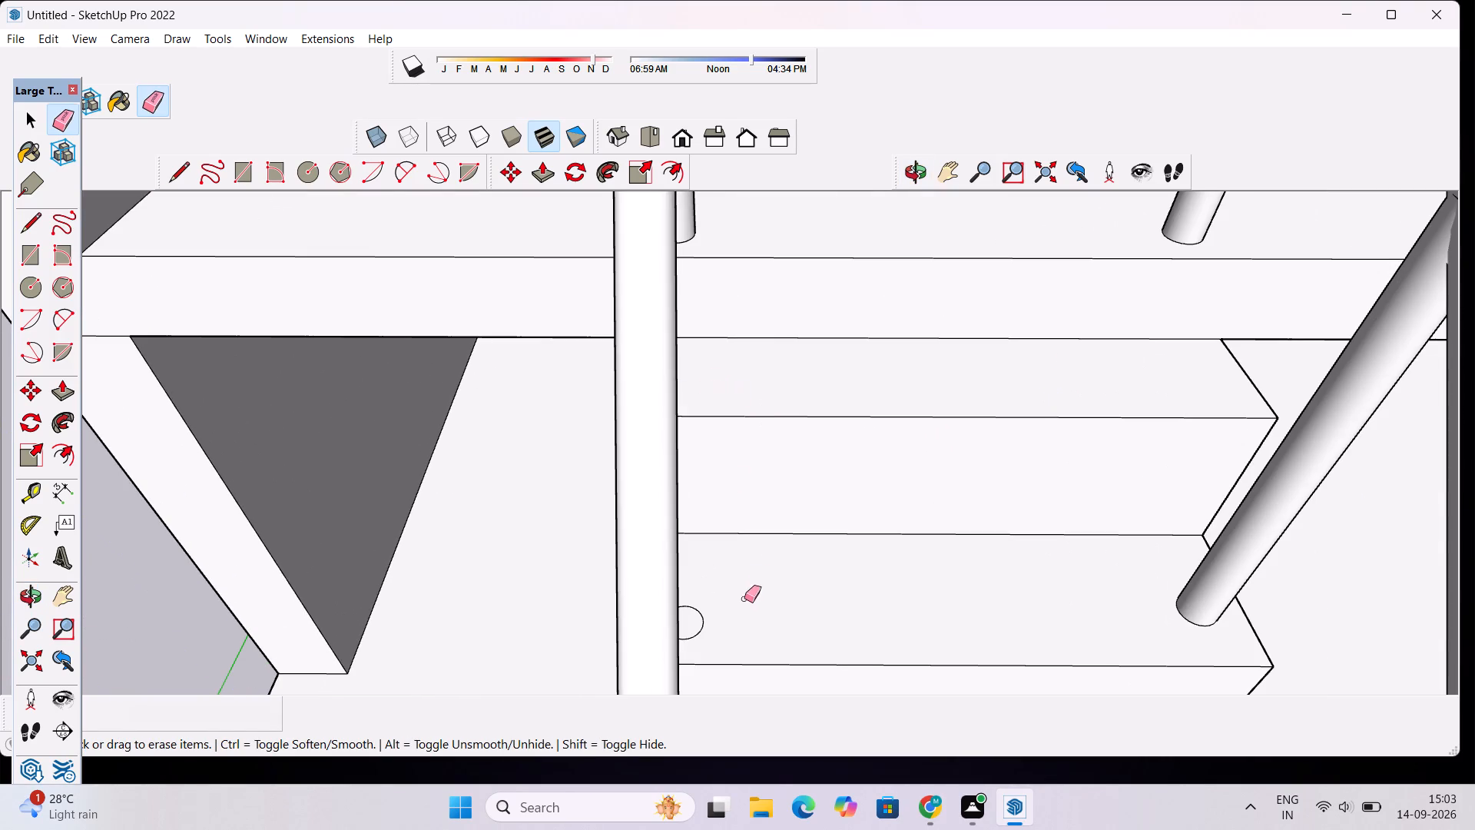
{"action": "left_click_drag", "start_coordinate": [691, 595], "coordinate": [694, 616]}
{"action": "scroll", "coordinate": [675, 445], "scroll_direction": "down", "scroll_amount": 6}
{"action": "scroll", "coordinate": [774, 616], "scroll_direction": "down", "scroll_amount": 5}
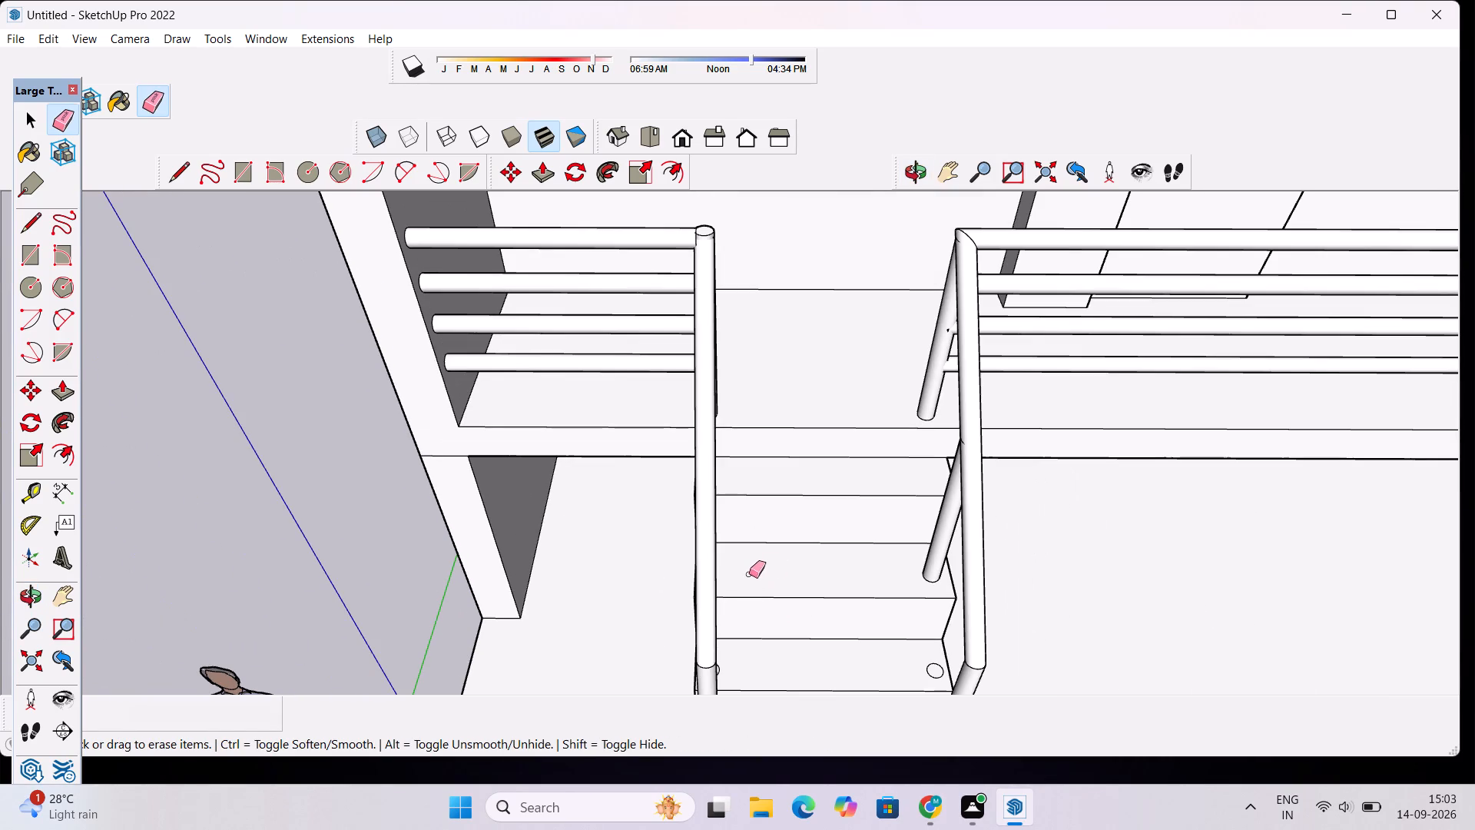
Erase the two leftover post circles on the third stair tread from the top.
{"action": "scroll", "coordinate": [918, 676], "scroll_direction": "up", "scroll_amount": 3}
{"action": "left_click", "coordinate": [933, 669]}
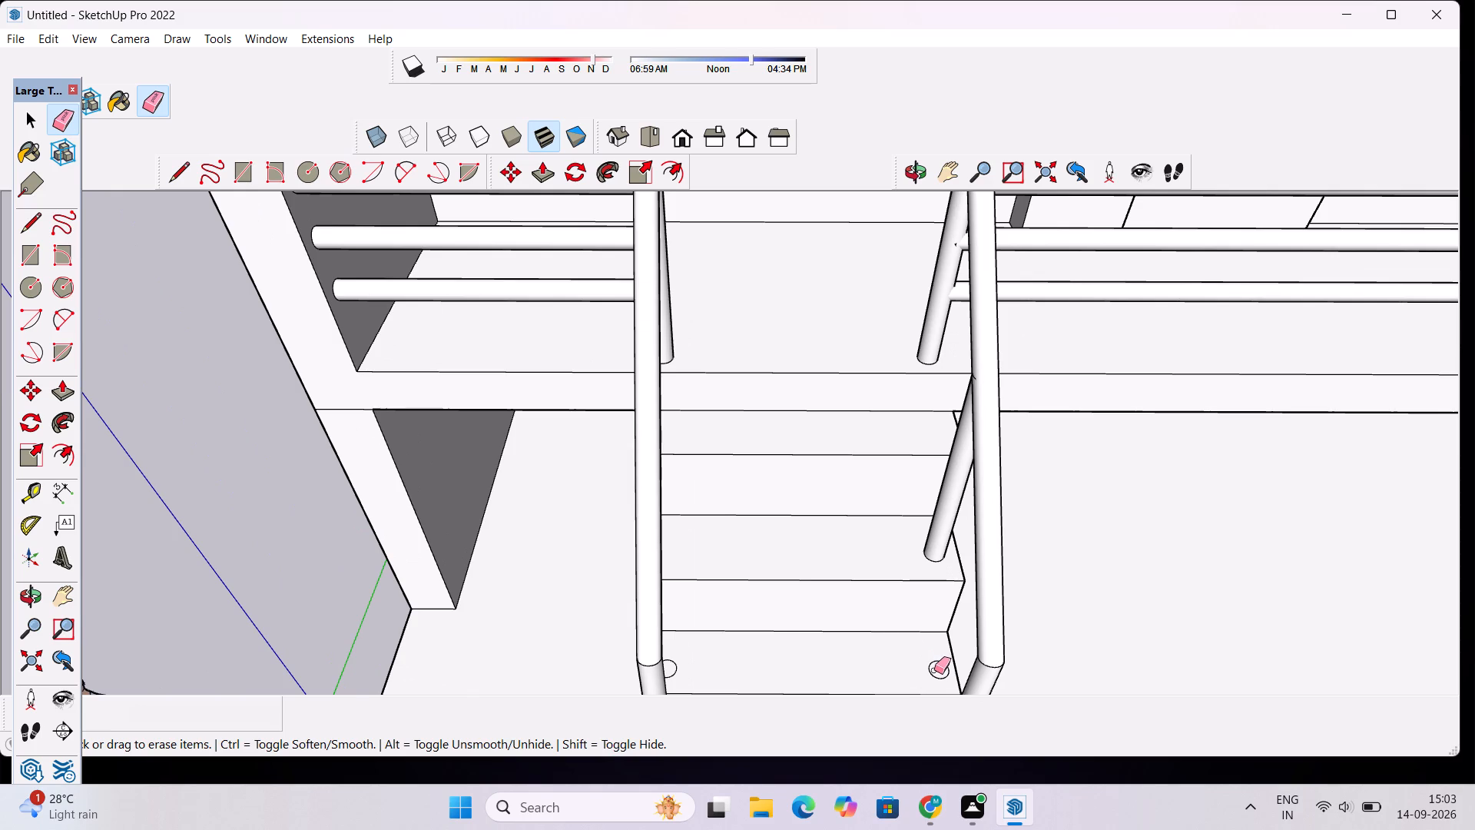
{"action": "left_click_drag", "start_coordinate": [935, 660], "coordinate": [938, 672]}
{"action": "scroll", "coordinate": [612, 657], "scroll_direction": "down", "scroll_amount": 1}
{"action": "scroll", "coordinate": [644, 652], "scroll_direction": "up", "scroll_amount": 3}
{"action": "left_click_drag", "start_coordinate": [644, 661], "coordinate": [644, 674]}
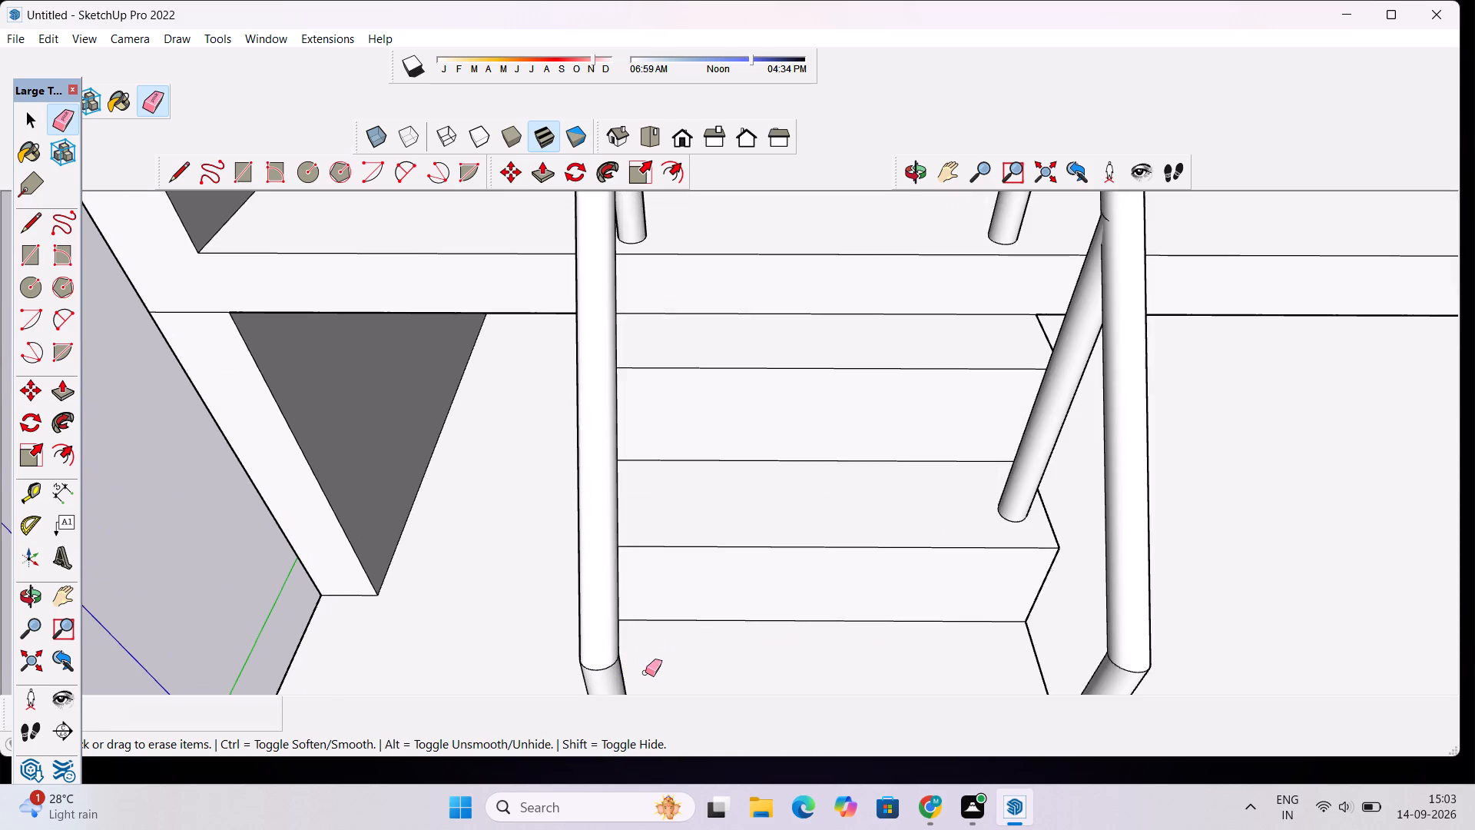
{"action": "scroll", "coordinate": [645, 655], "scroll_direction": "down", "scroll_amount": 8}
{"action": "key", "text": "space"}
{"action": "scroll", "coordinate": [628, 629], "scroll_direction": "down", "scroll_amount": 3}
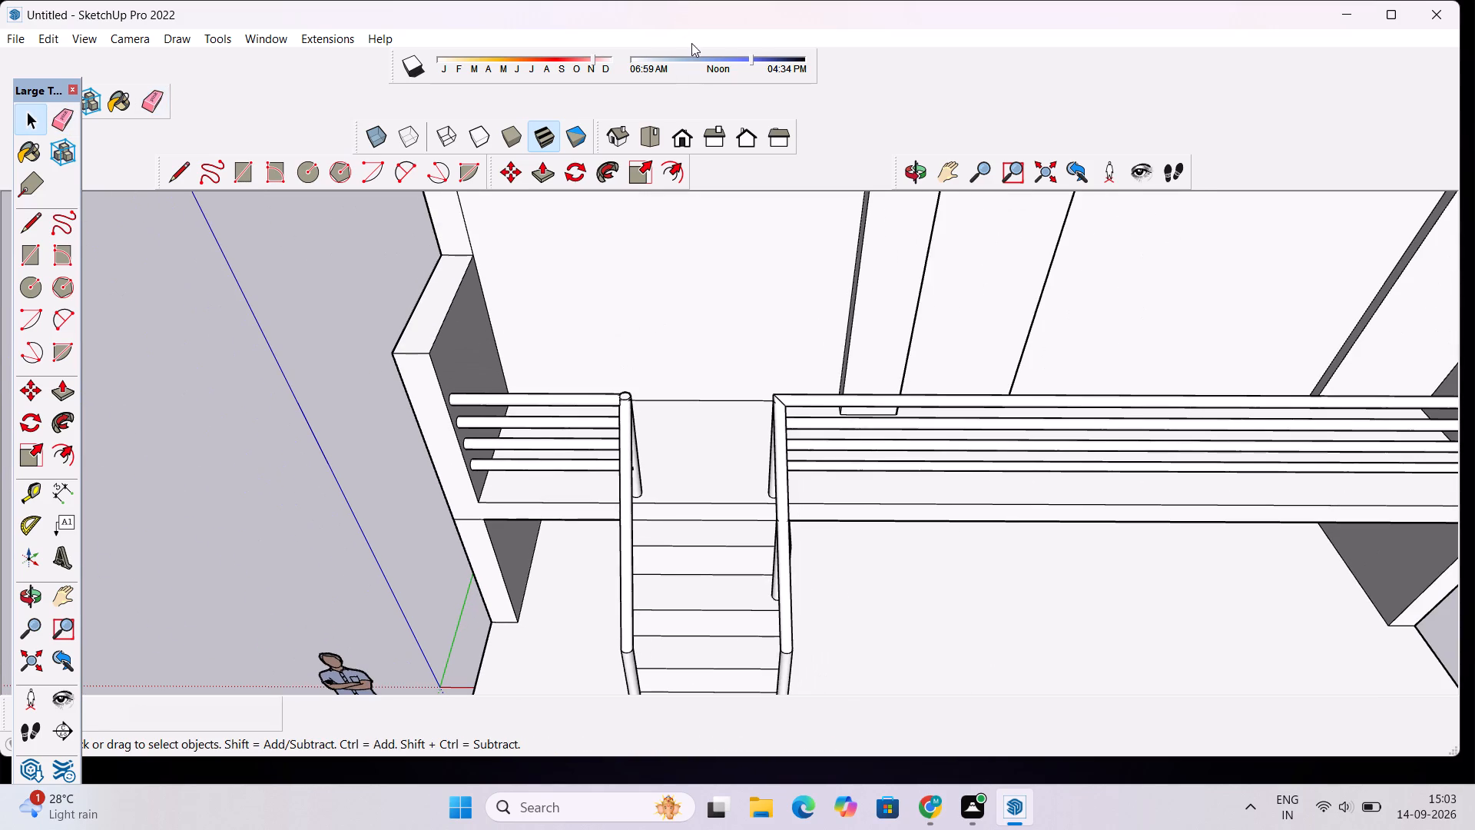
Examine the building's front elevation from the staircase and slab railings up to the roof.
{"action": "left_click", "coordinate": [681, 141]}
{"action": "scroll", "coordinate": [679, 307], "scroll_direction": "down", "scroll_amount": 6}
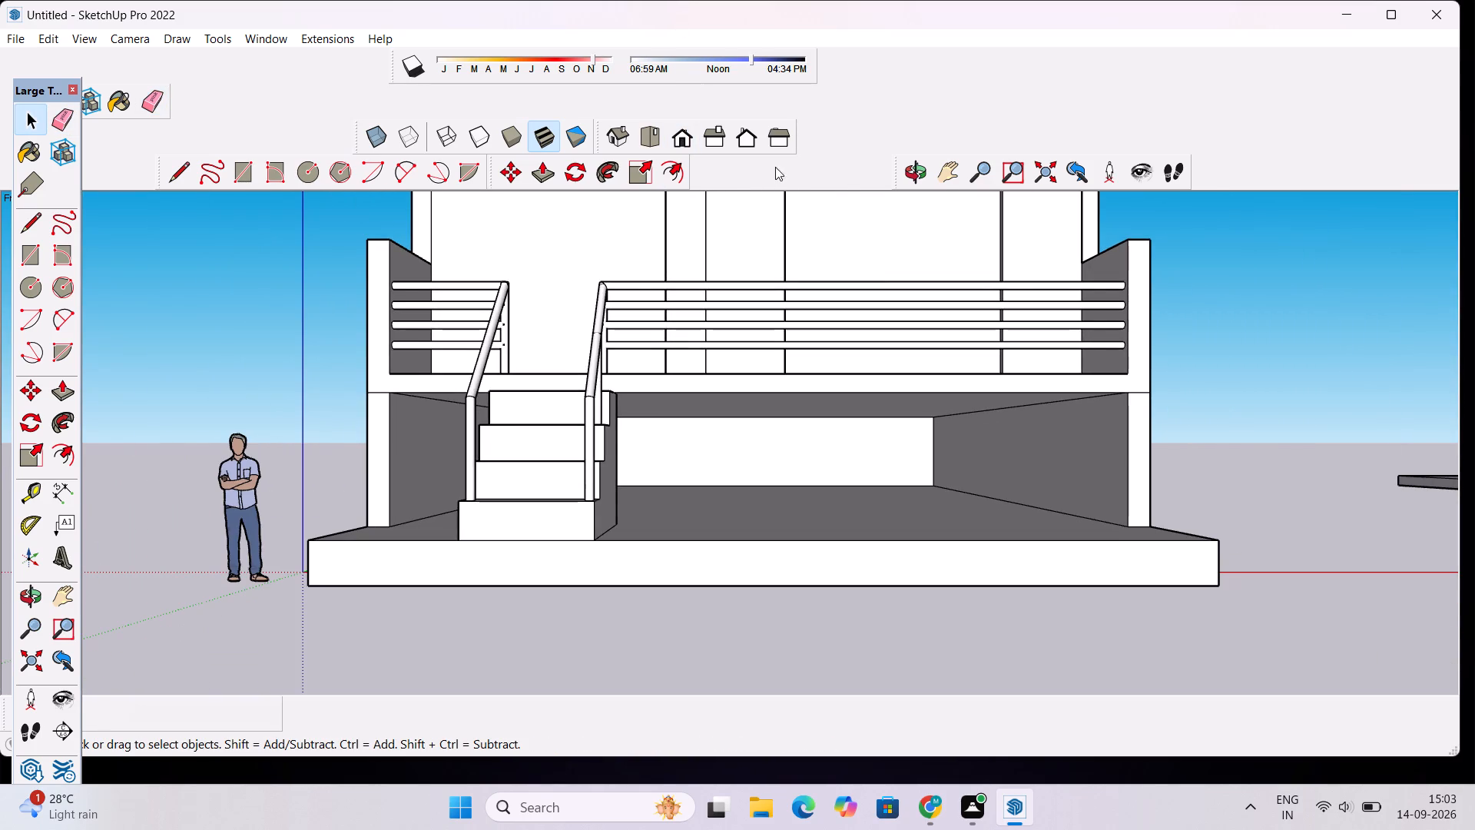
{"action": "left_click", "coordinate": [905, 174], "text": "shift"}
{"action": "left_click_drag", "start_coordinate": [860, 250], "coordinate": [840, 378], "text": "shift"}
{"action": "scroll", "coordinate": [815, 366], "scroll_direction": "down", "scroll_amount": 6, "text": "shift"}
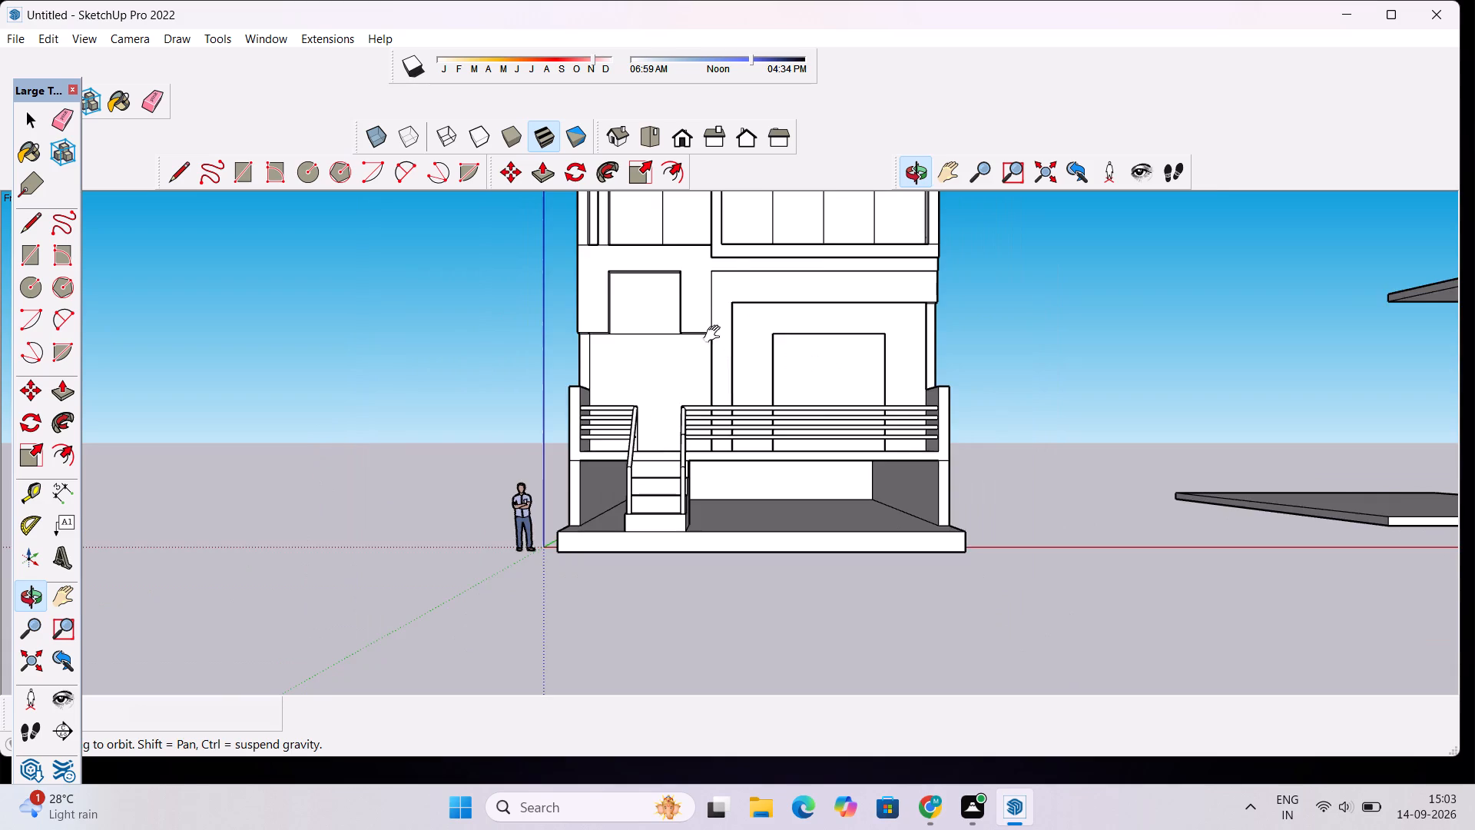
{"action": "left_click_drag", "start_coordinate": [715, 339], "coordinate": [715, 560], "text": "shift"}
{"action": "scroll", "coordinate": [735, 385], "scroll_direction": "down", "scroll_amount": 5, "text": "shift"}
{"action": "left_click_drag", "start_coordinate": [794, 363], "coordinate": [771, 470], "text": "shift"}
{"action": "scroll", "coordinate": [752, 418], "scroll_direction": "up", "scroll_amount": 5, "text": "shift"}
{"action": "left_click_drag", "start_coordinate": [753, 417], "coordinate": [741, 417], "text": "shift"}
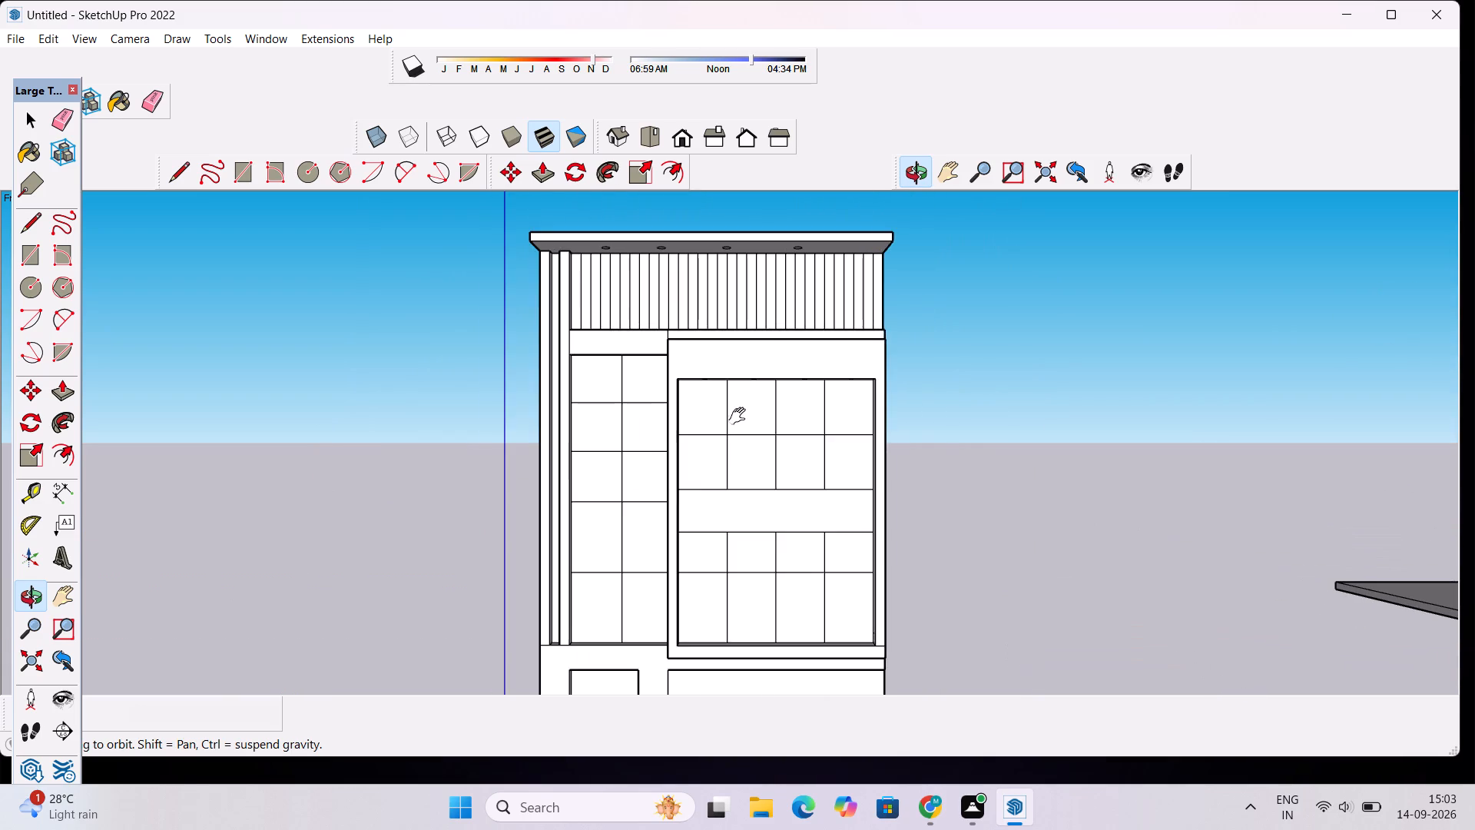
{"action": "left_click_drag", "start_coordinate": [741, 417], "coordinate": [618, 424], "text": "shift"}
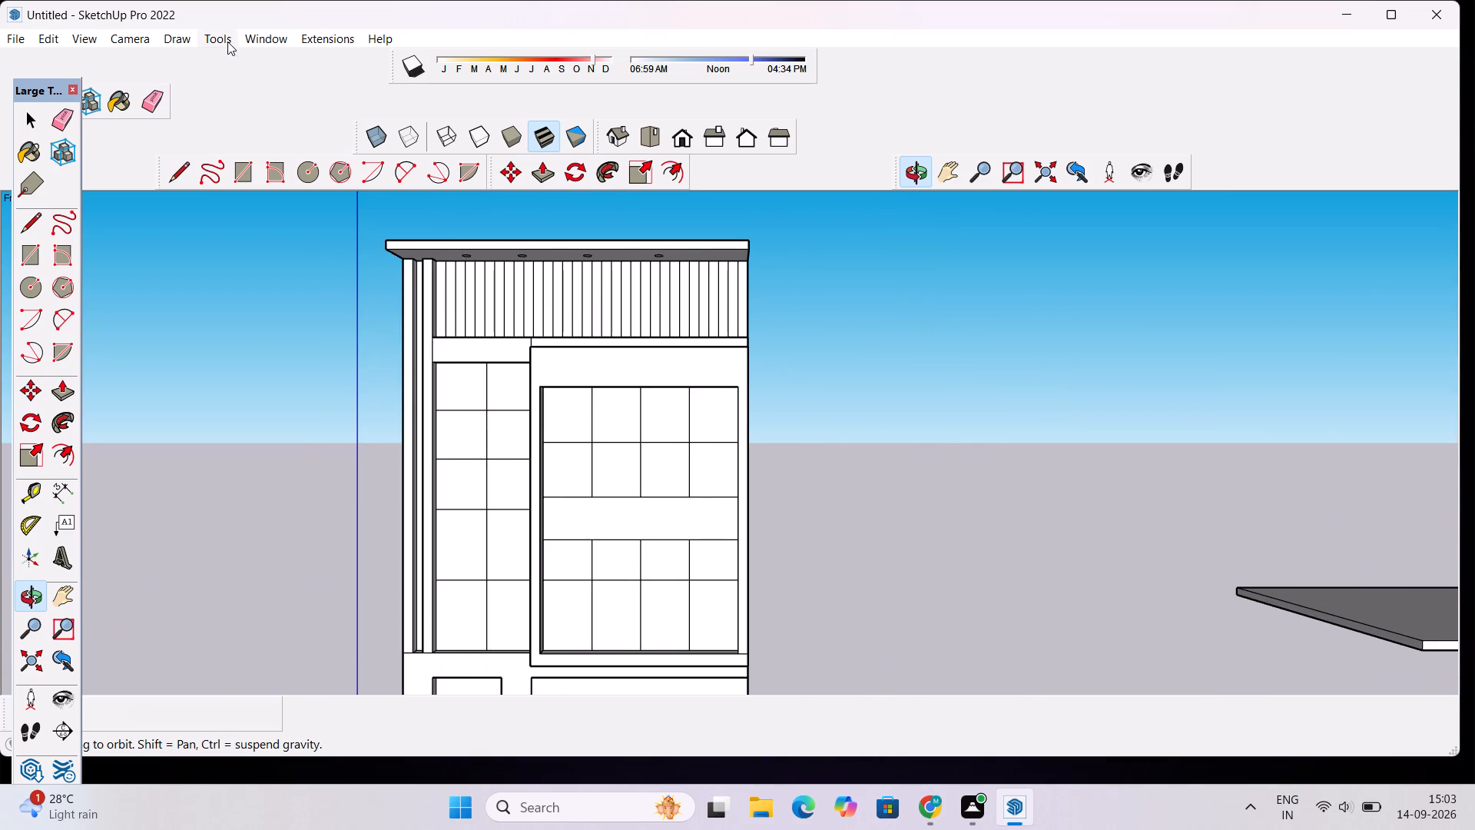
Show Tray 1 to access the materials library.
{"action": "left_click", "coordinate": [259, 34]}
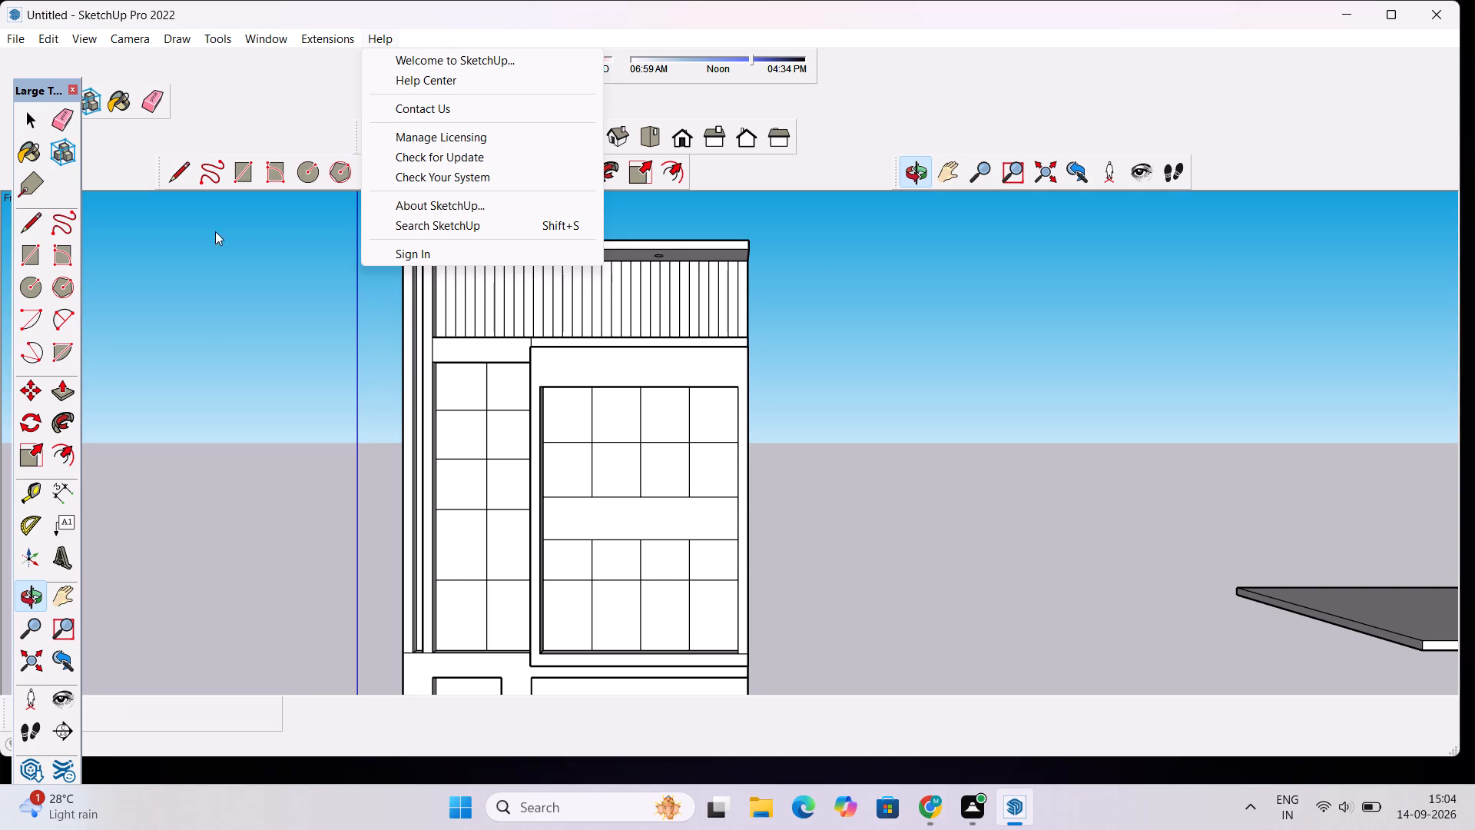
{"action": "left_click", "coordinate": [206, 324]}
{"action": "left_click", "coordinate": [272, 47]}
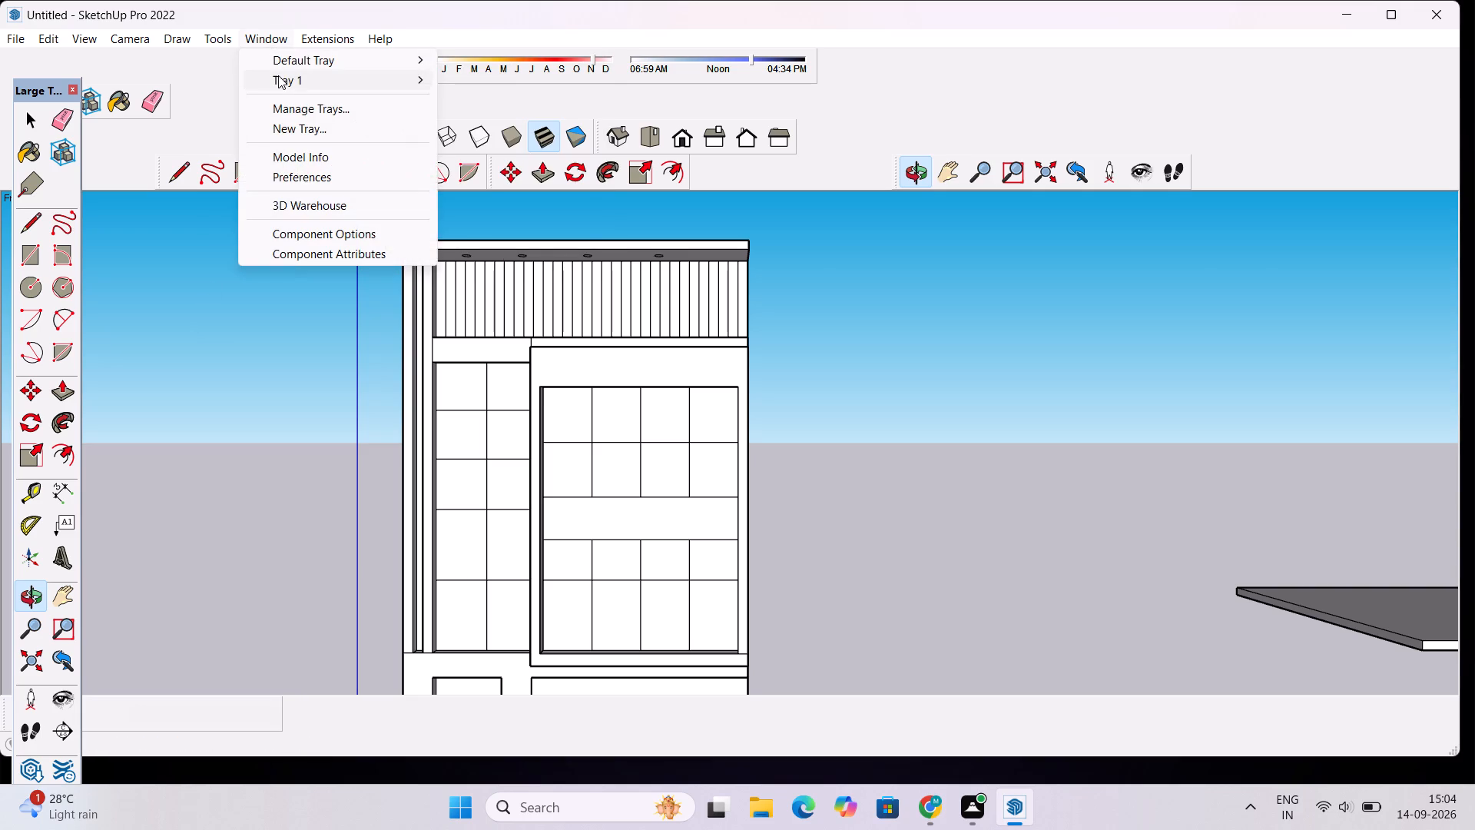
{"action": "left_click", "coordinate": [278, 75]}
{"action": "left_click", "coordinate": [486, 75]}
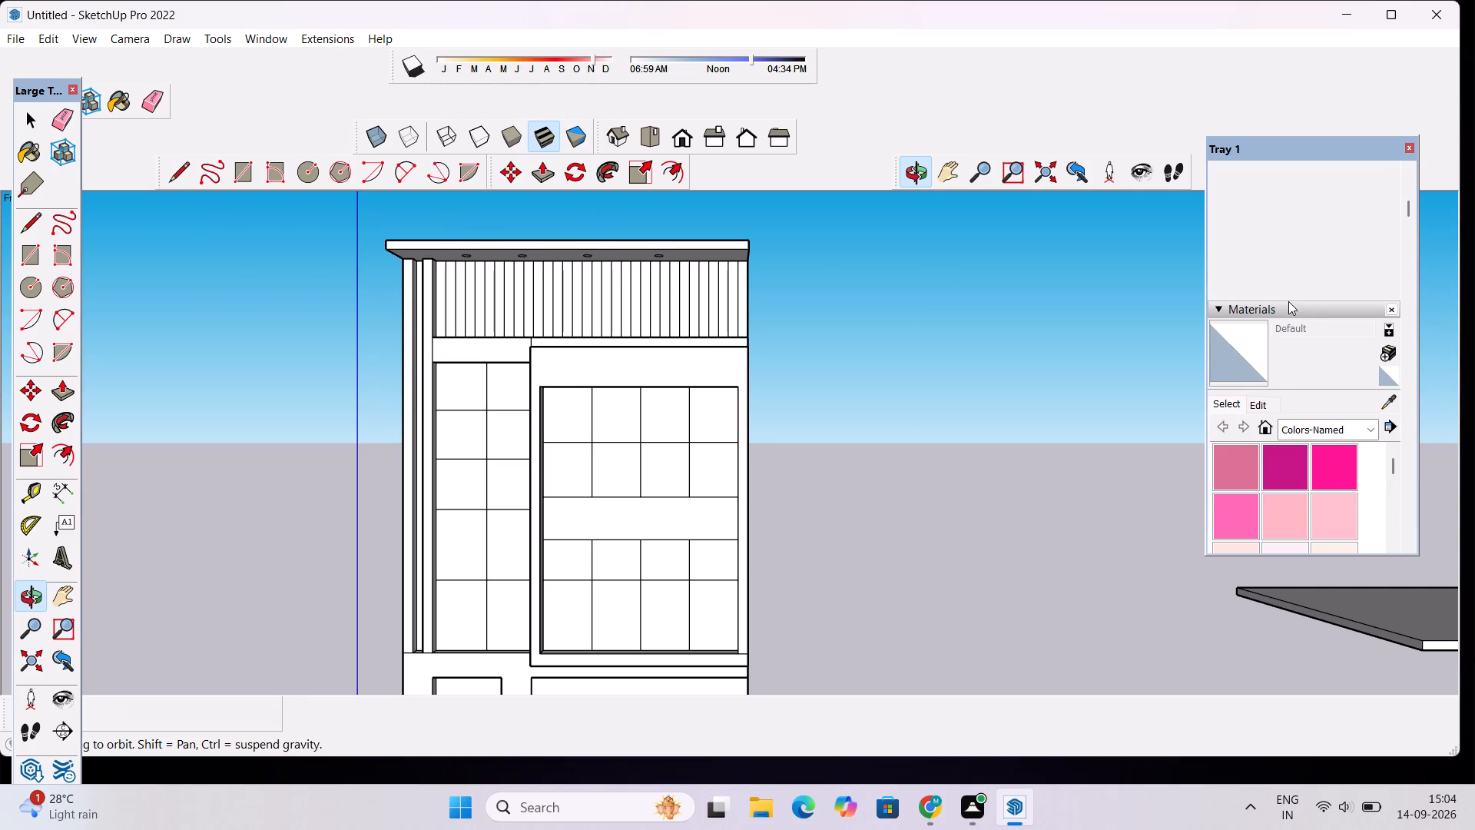
Paint the projecting frame around the large upper window grid with Wood Floor from the Wood materials collection.
{"action": "scroll", "coordinate": [1312, 335], "scroll_direction": "down", "scroll_amount": 4}
{"action": "scroll", "coordinate": [1307, 267], "scroll_direction": "down", "scroll_amount": 4}
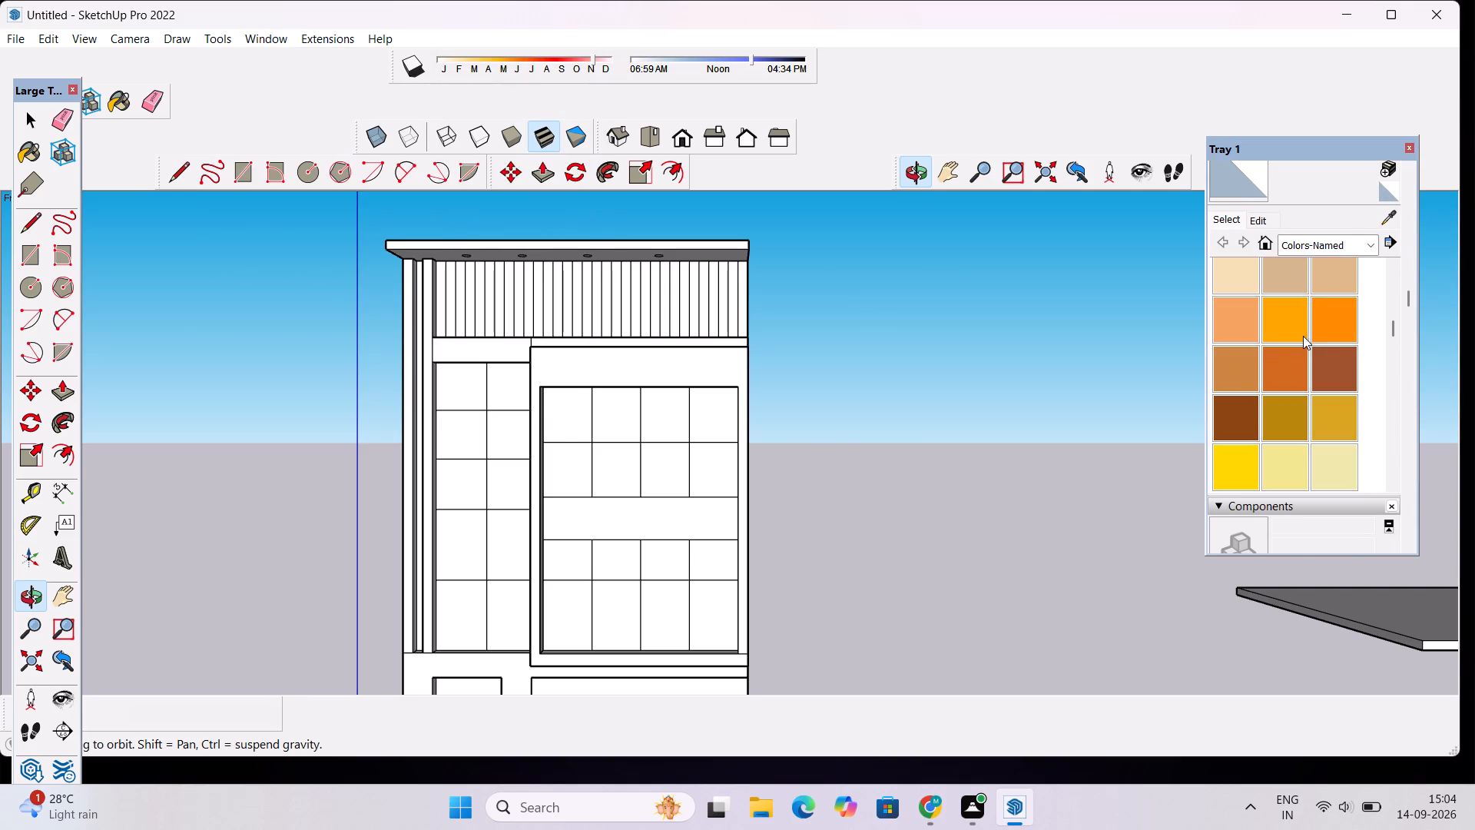
{"action": "scroll", "coordinate": [1265, 338], "scroll_direction": "down", "scroll_amount": 3}
{"action": "scroll", "coordinate": [1265, 338], "scroll_direction": "up", "scroll_amount": 2}
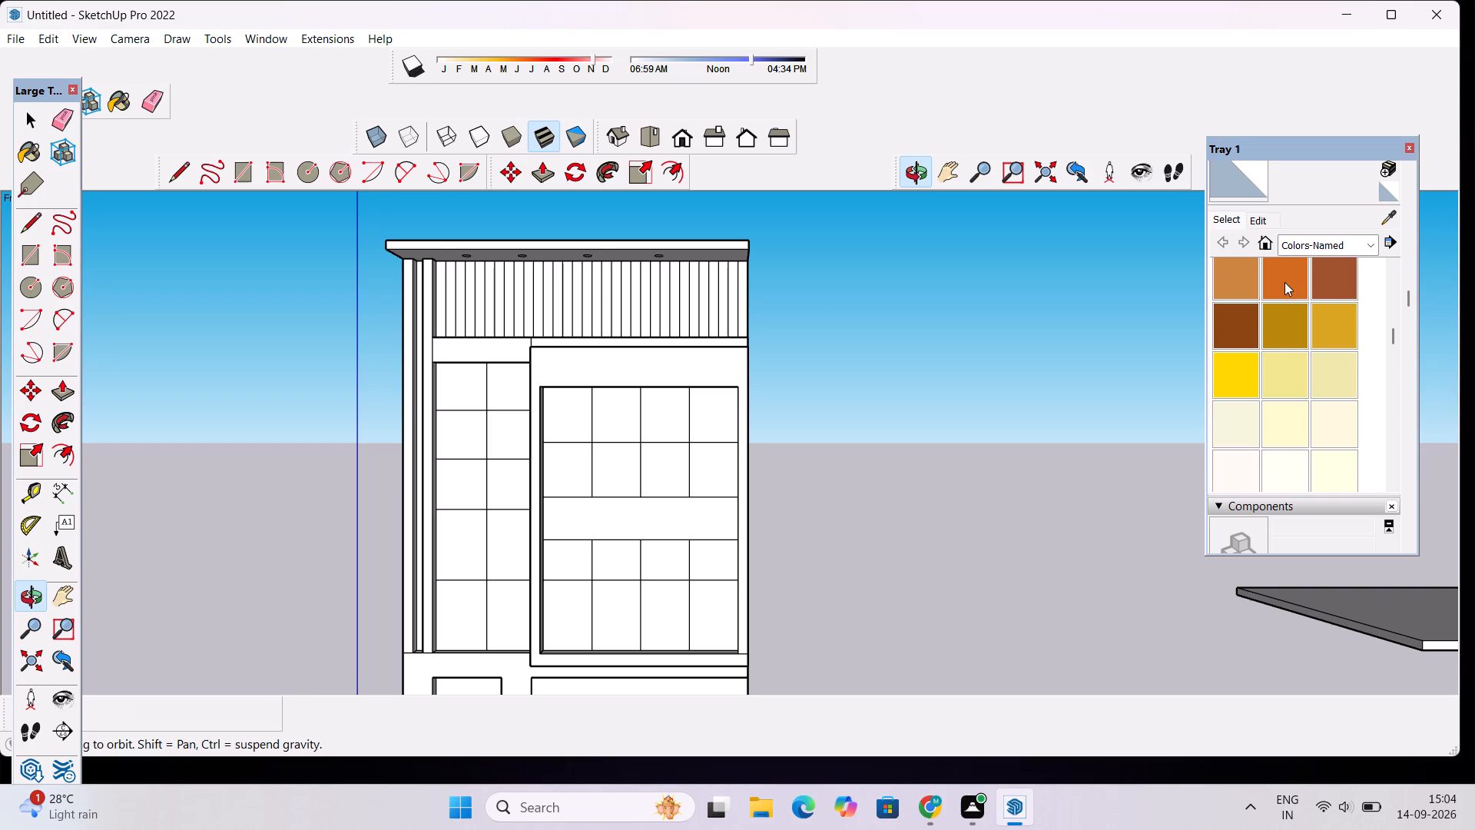
{"action": "scroll", "coordinate": [1275, 322], "scroll_direction": "down", "scroll_amount": 4}
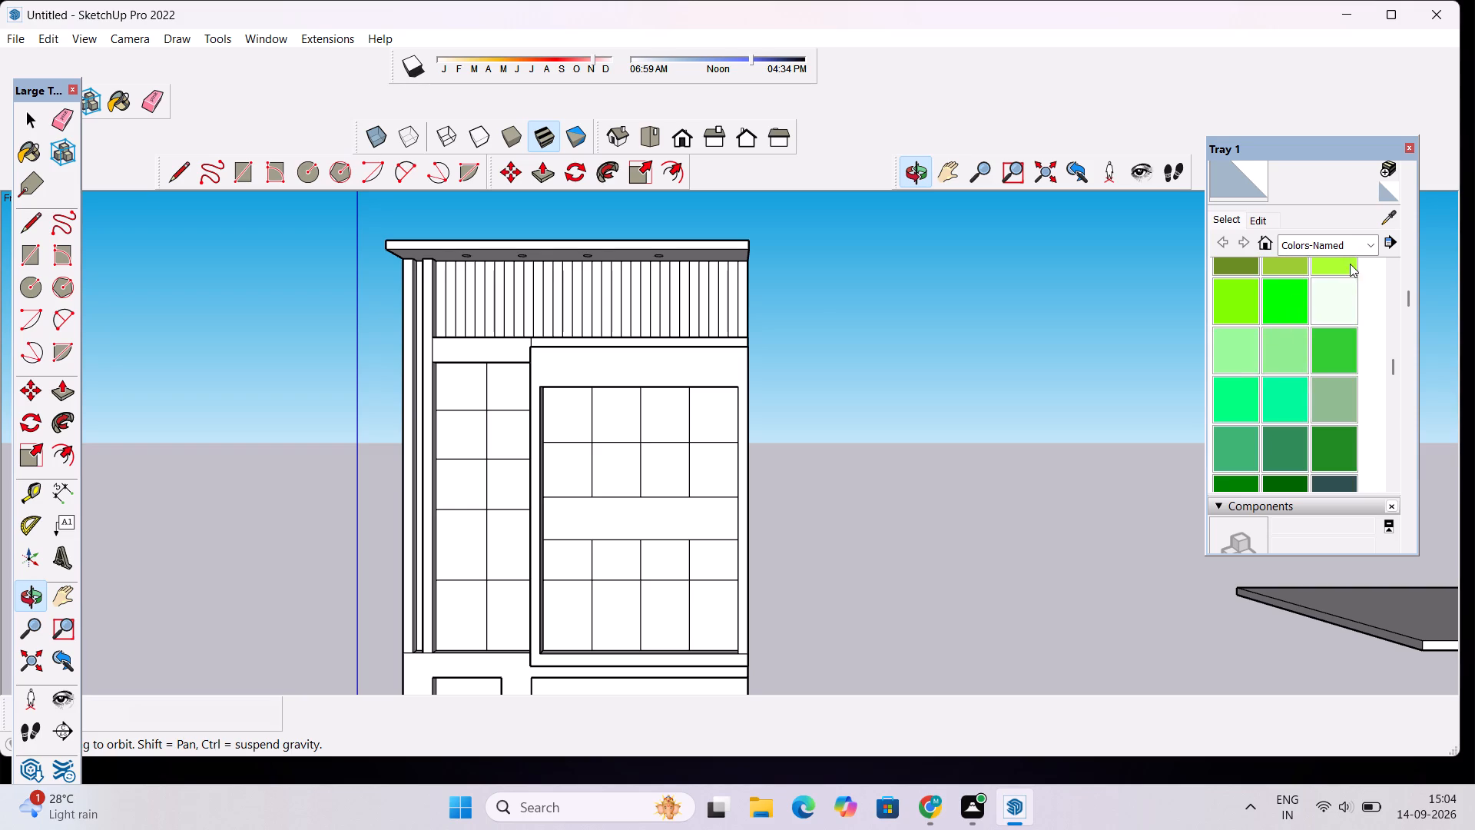
{"action": "left_click", "coordinate": [1364, 252]}
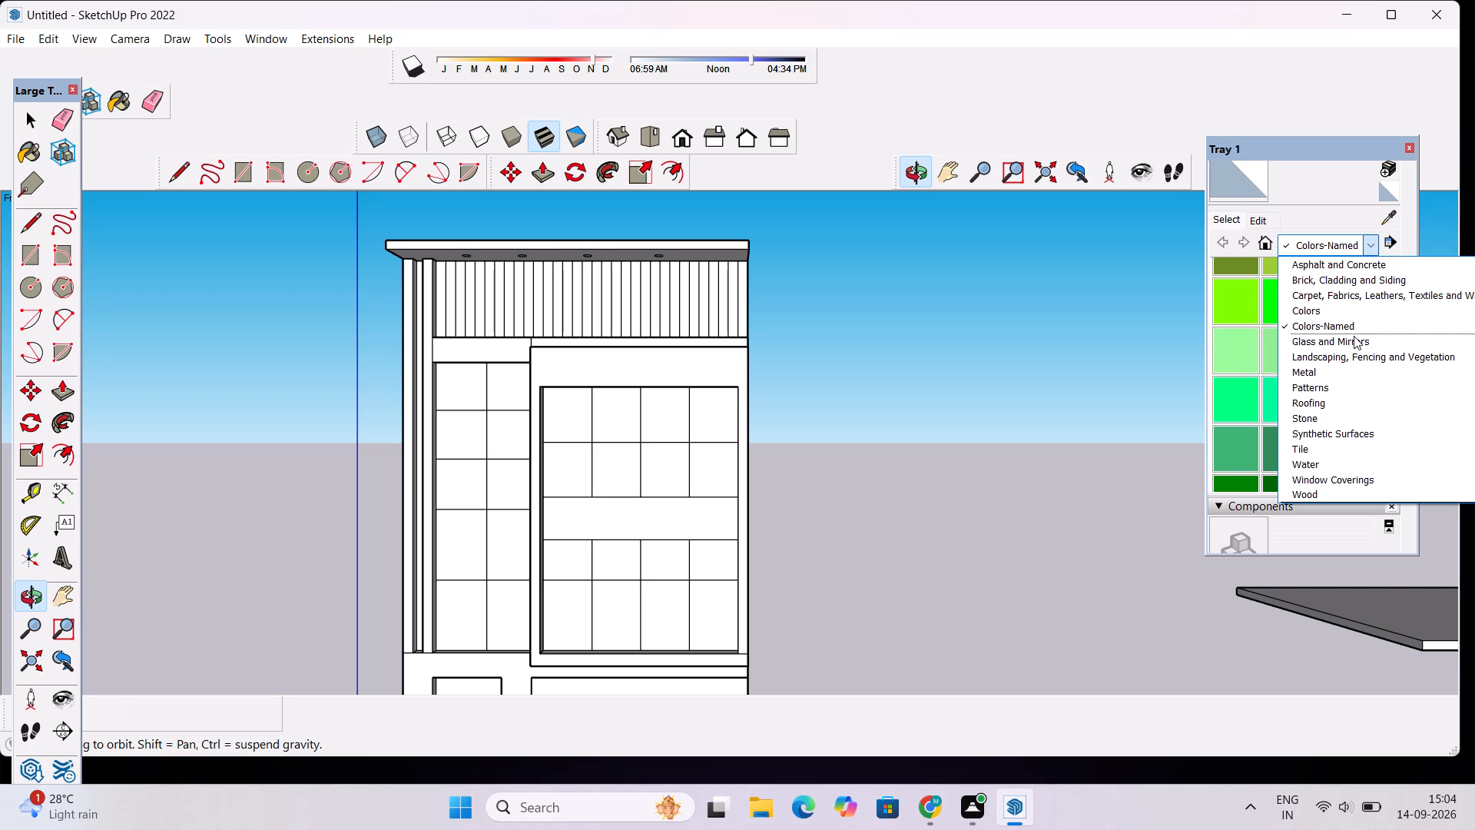
{"action": "left_click", "coordinate": [1327, 493]}
{"action": "scroll", "coordinate": [1304, 423], "scroll_direction": "down", "scroll_amount": 2}
{"action": "scroll", "coordinate": [1292, 390], "scroll_direction": "up", "scroll_amount": 2}
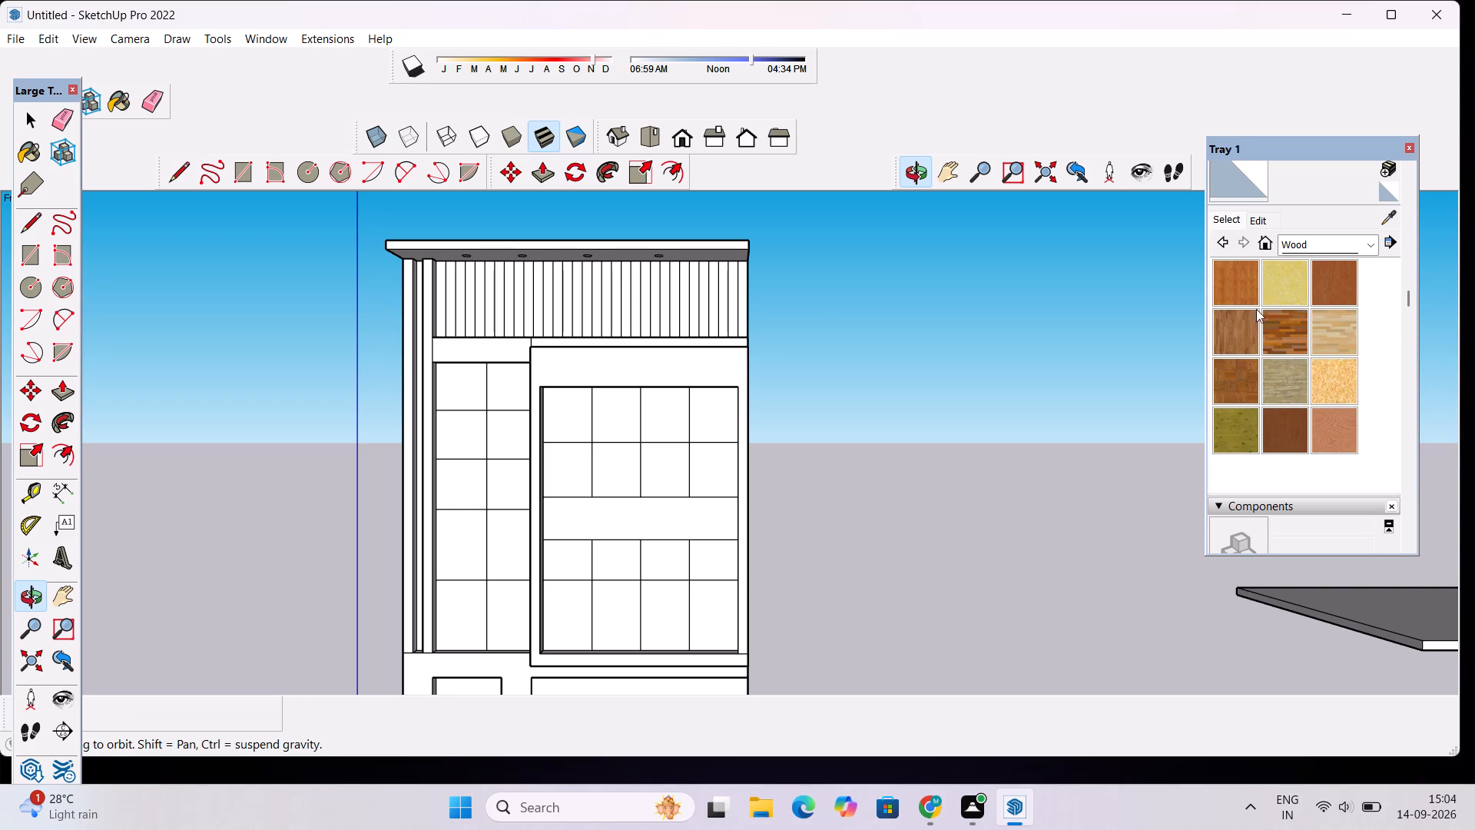
{"action": "left_click", "coordinate": [1239, 332]}
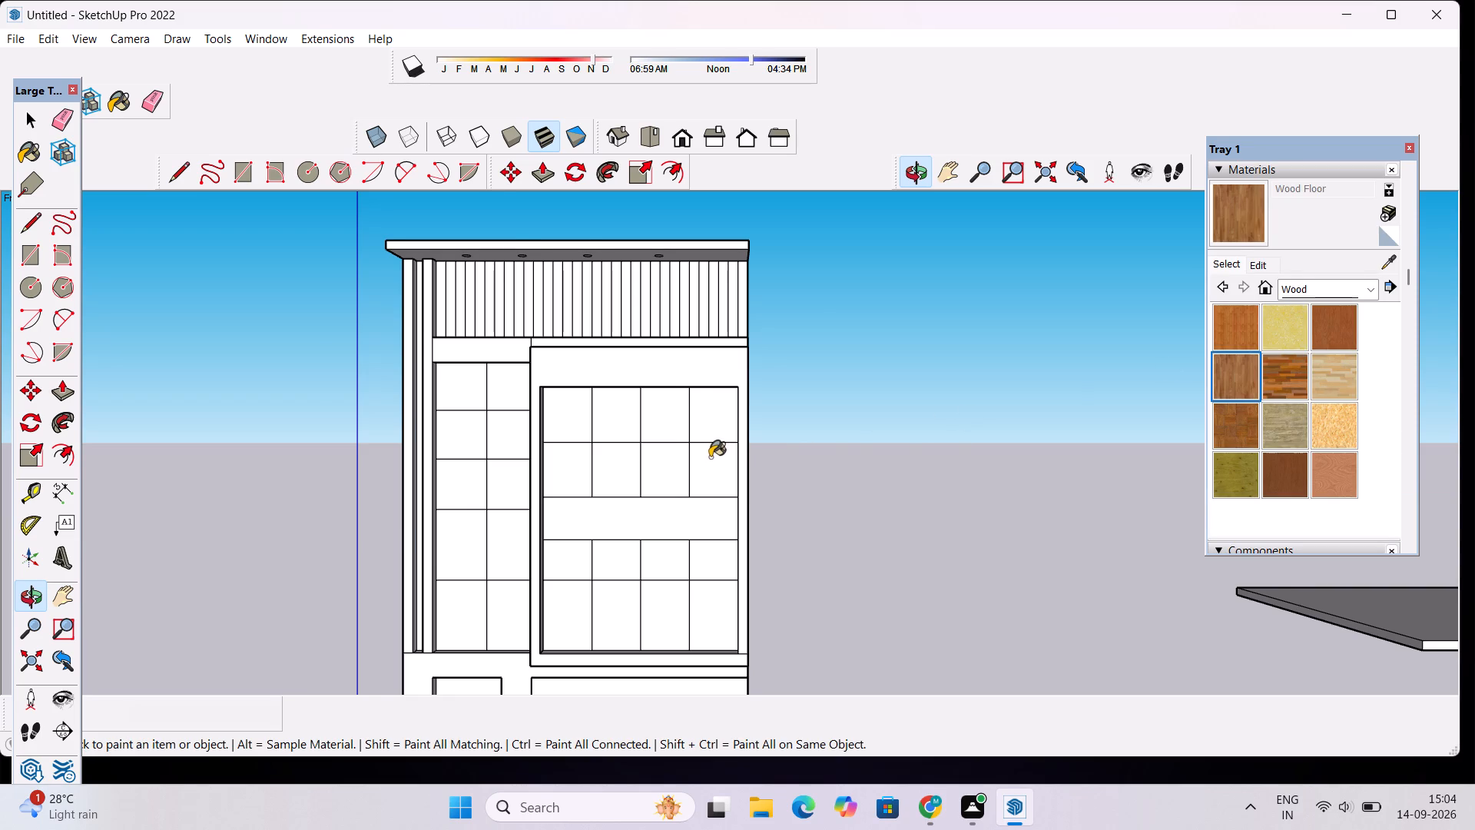
{"action": "scroll", "coordinate": [710, 457], "scroll_direction": "up", "scroll_amount": 1}
{"action": "left_click", "coordinate": [610, 357]}
{"action": "scroll", "coordinate": [618, 347], "scroll_direction": "down", "scroll_amount": 7}
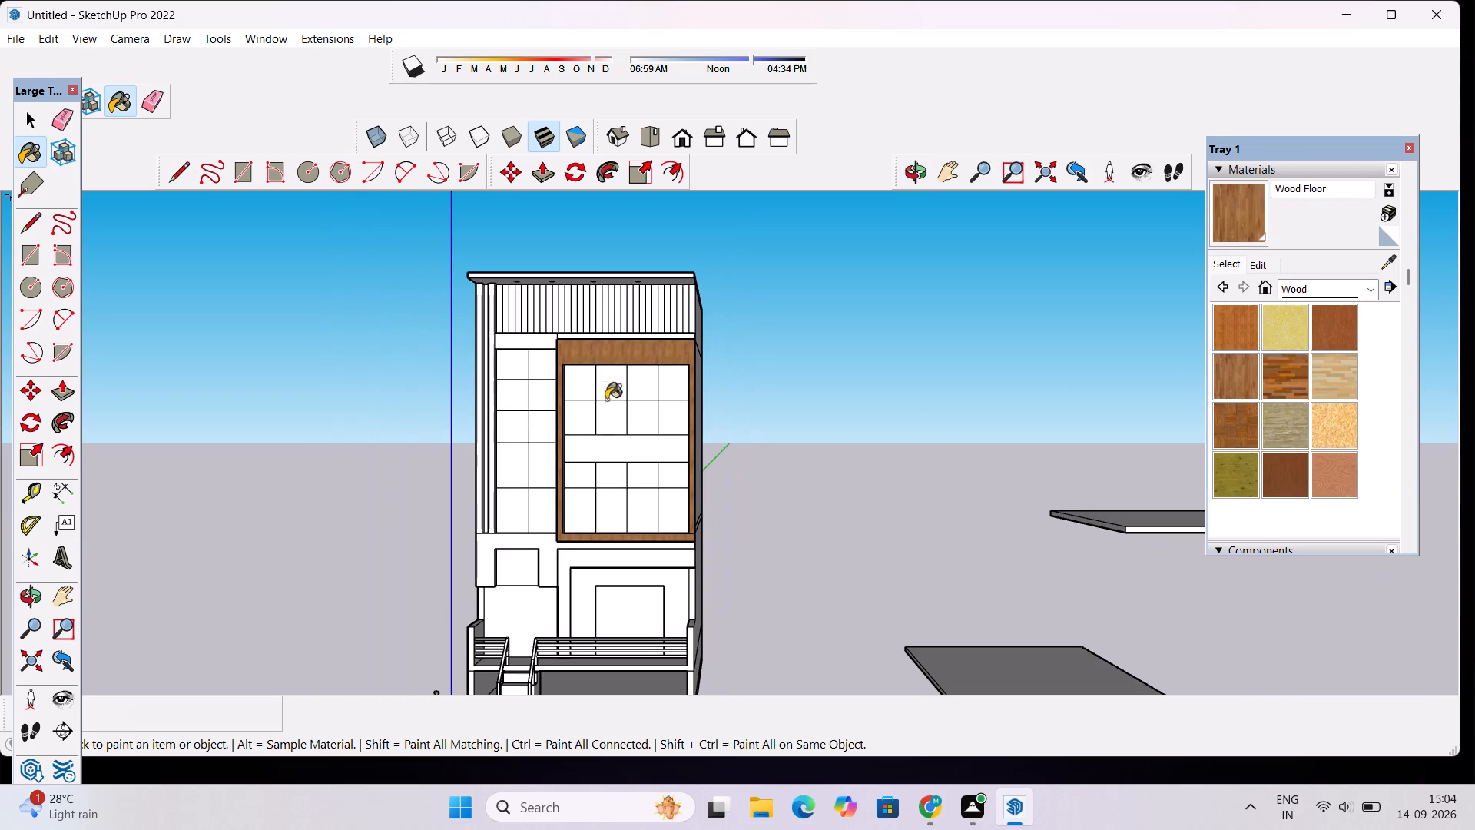
Paint the back, both side faces and bottom of the narrow vertical recess beside the smaller window grid with Wood Floor.
{"action": "scroll", "coordinate": [465, 533], "scroll_direction": "up", "scroll_amount": 14}
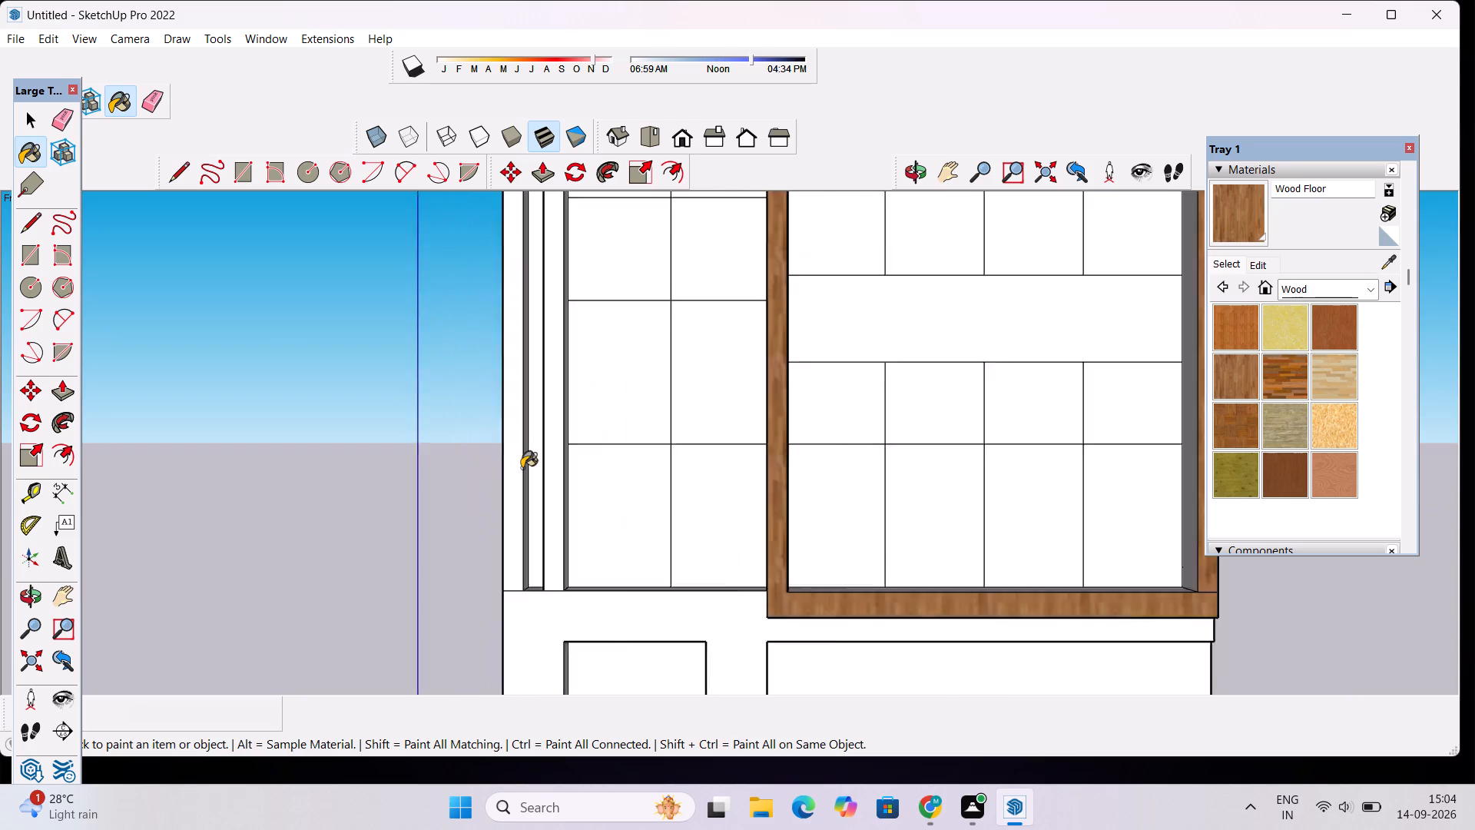
{"action": "scroll", "coordinate": [522, 468], "scroll_direction": "up", "scroll_amount": 11}
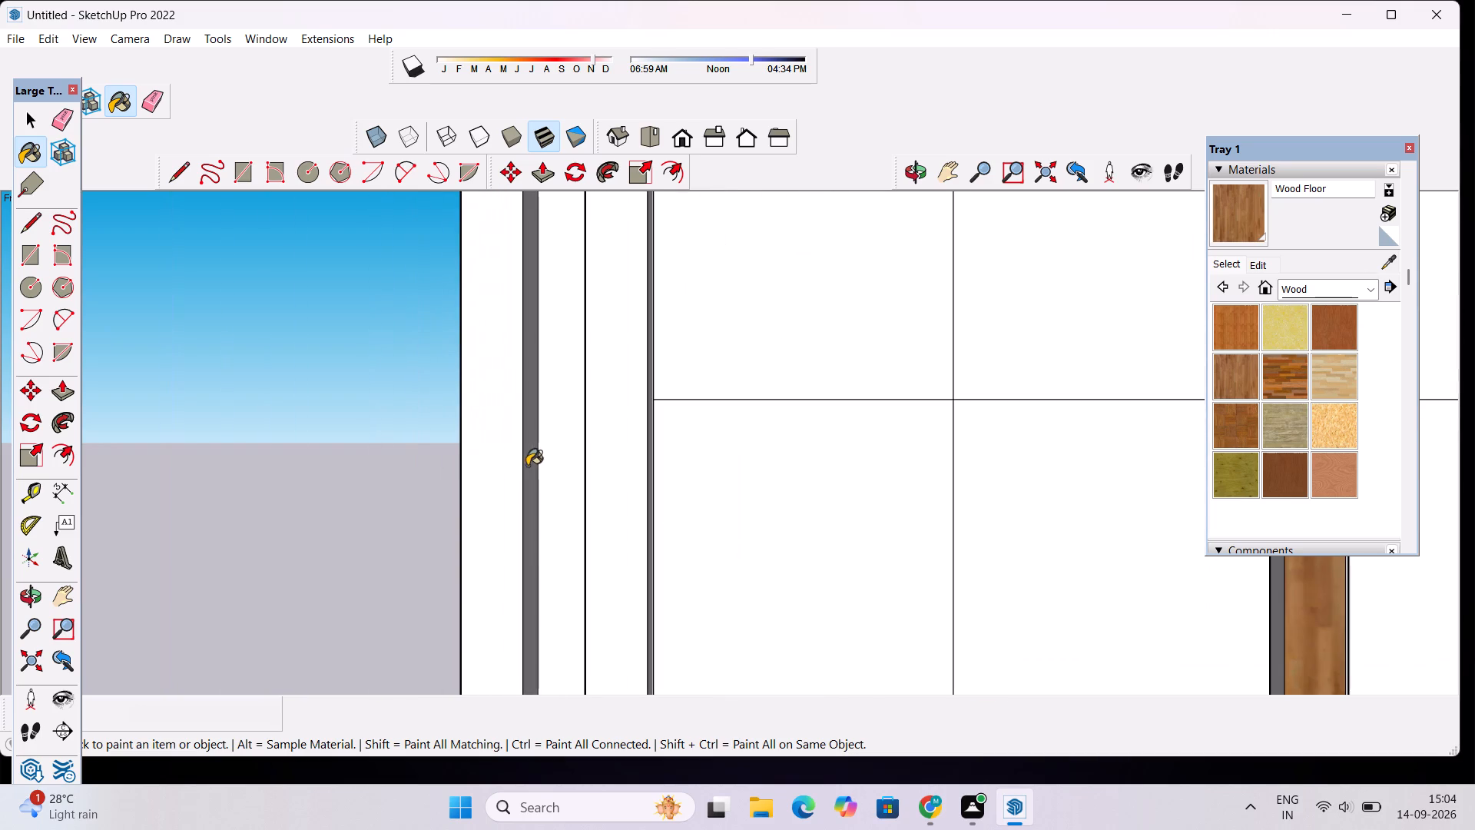
{"action": "left_click", "coordinate": [554, 447]}
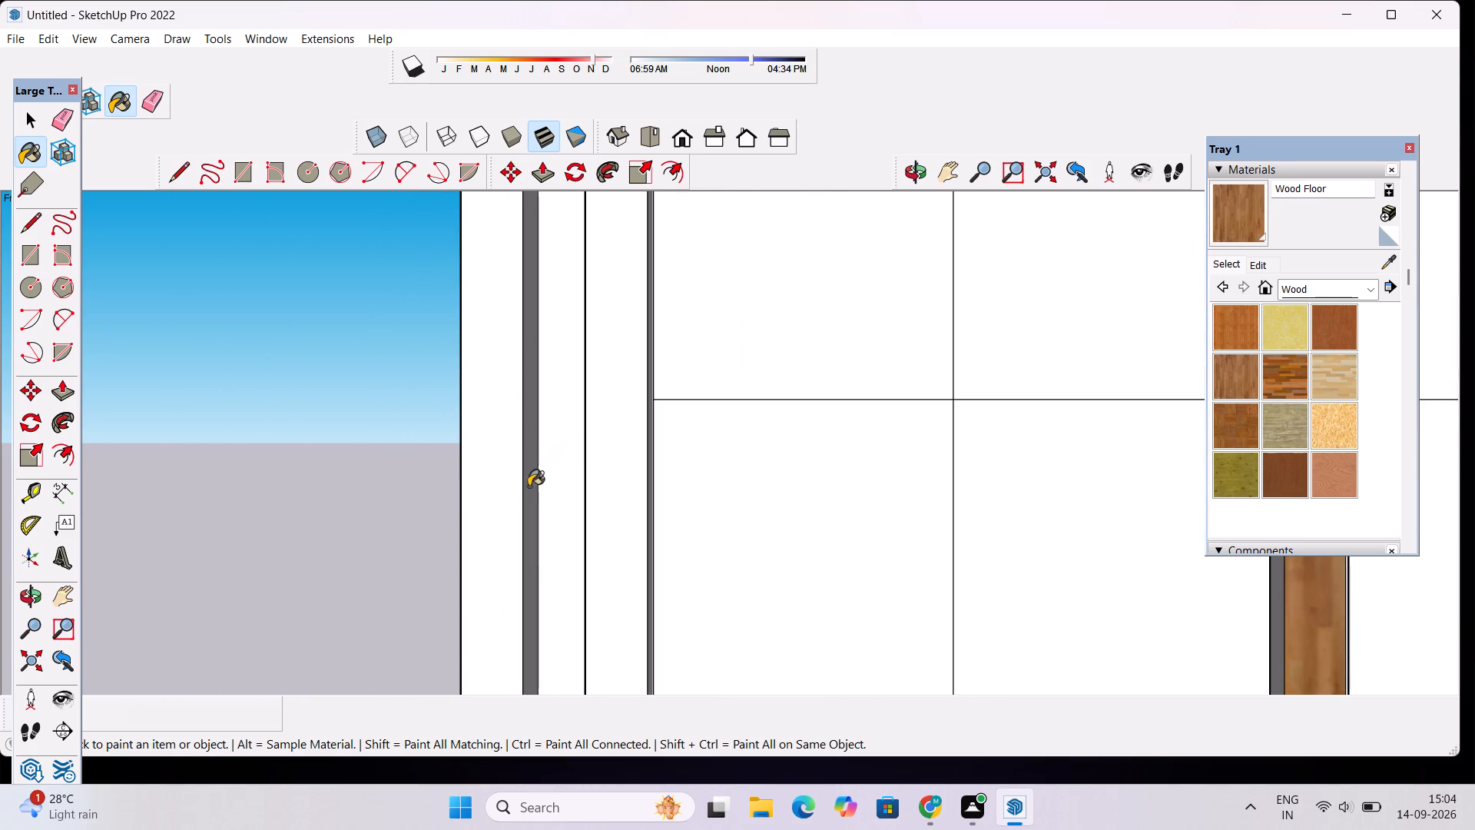
{"action": "left_click", "coordinate": [529, 486]}
{"action": "scroll", "coordinate": [529, 486], "scroll_direction": "up", "scroll_amount": 17}
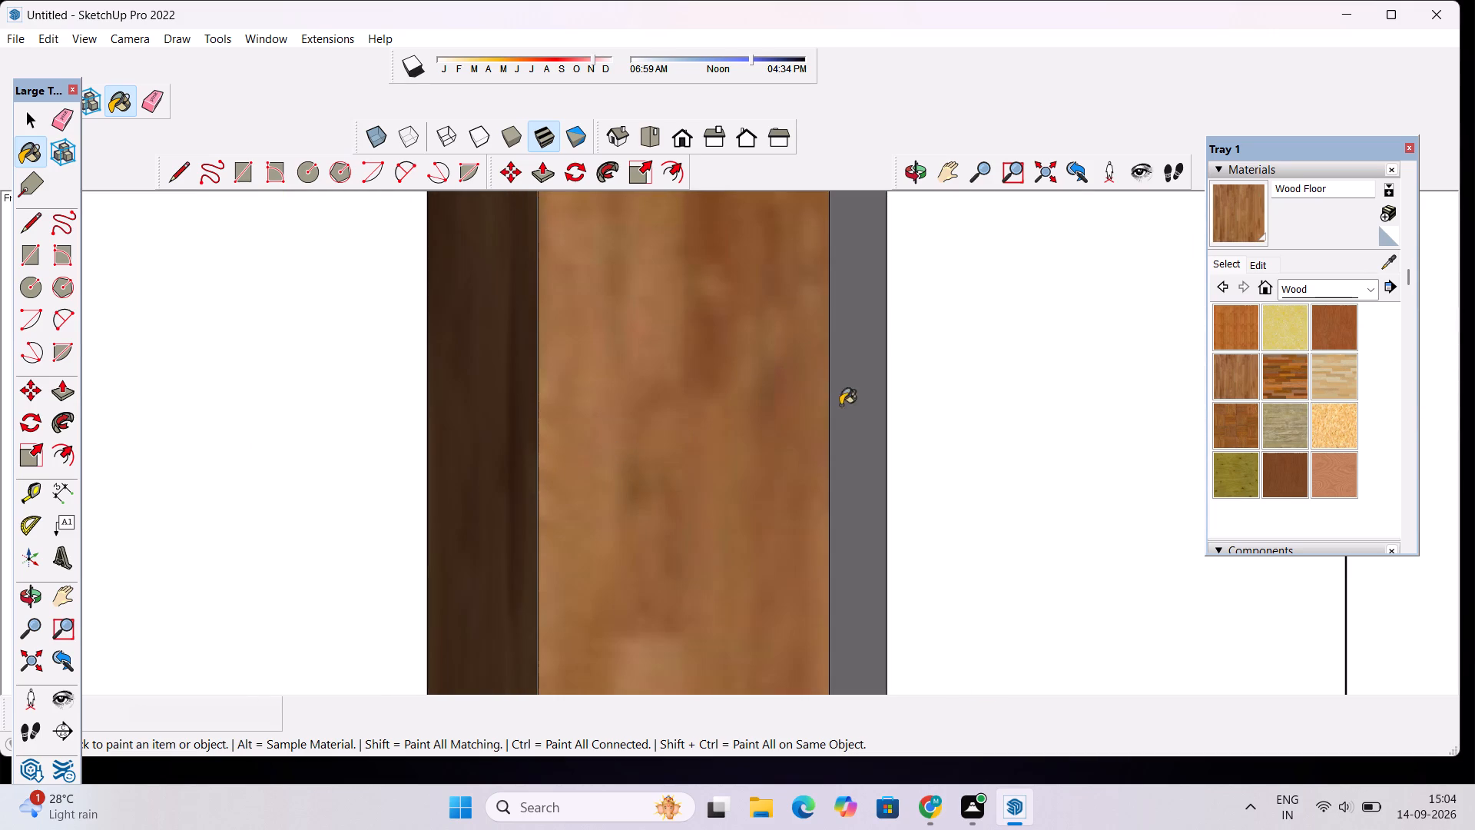
{"action": "left_click", "coordinate": [867, 394]}
{"action": "scroll", "coordinate": [824, 350], "scroll_direction": "down", "scroll_amount": 20}
{"action": "scroll", "coordinate": [824, 350], "scroll_direction": "down", "scroll_amount": 2}
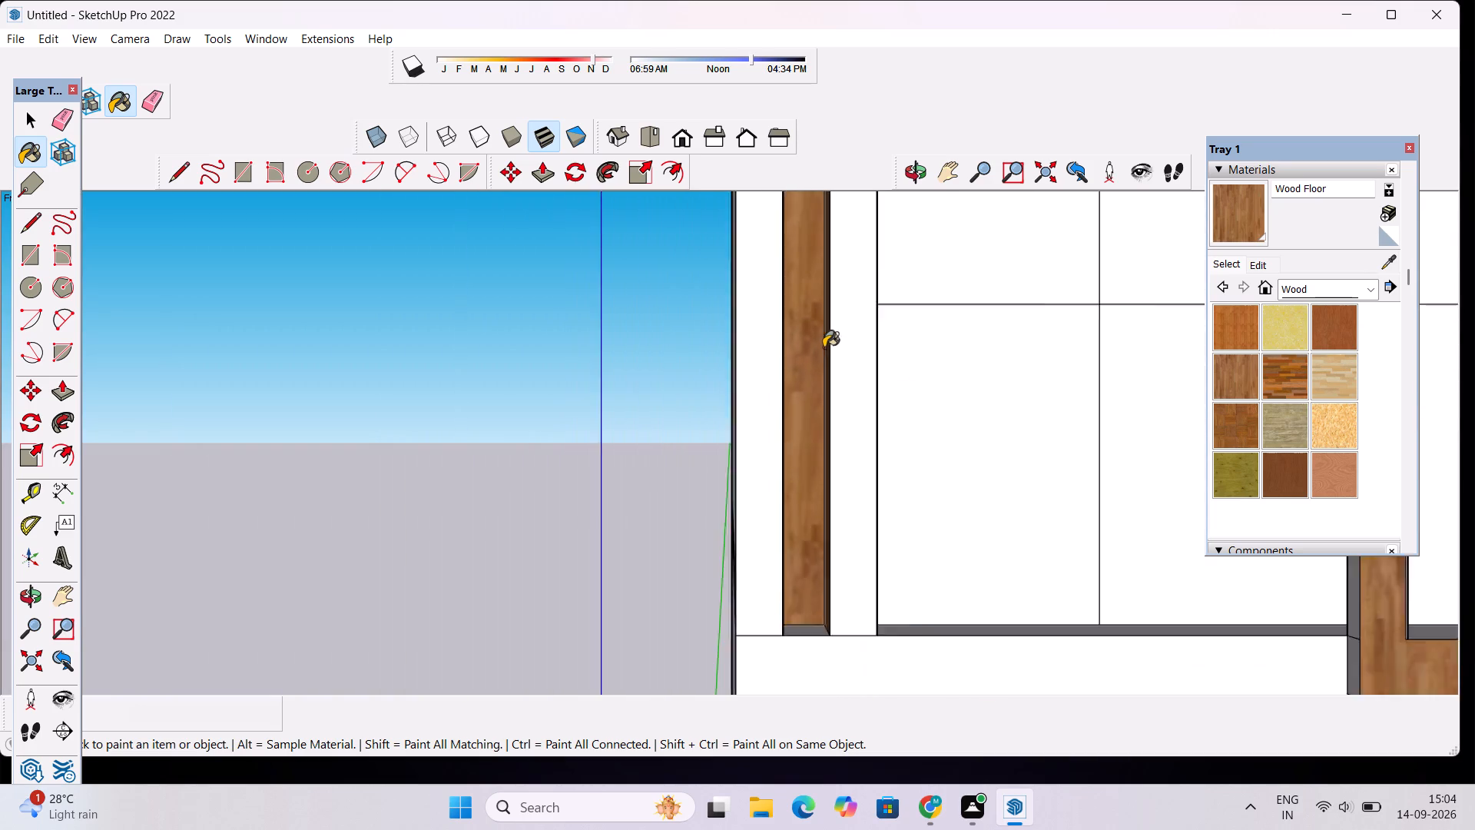
{"action": "scroll", "coordinate": [824, 347], "scroll_direction": "down", "scroll_amount": 3}
{"action": "scroll", "coordinate": [824, 364], "scroll_direction": "up", "scroll_amount": 2}
{"action": "scroll", "coordinate": [824, 364], "scroll_direction": "down", "scroll_amount": 3}
{"action": "scroll", "coordinate": [793, 569], "scroll_direction": "up", "scroll_amount": 12}
{"action": "scroll", "coordinate": [826, 472], "scroll_direction": "up", "scroll_amount": 5}
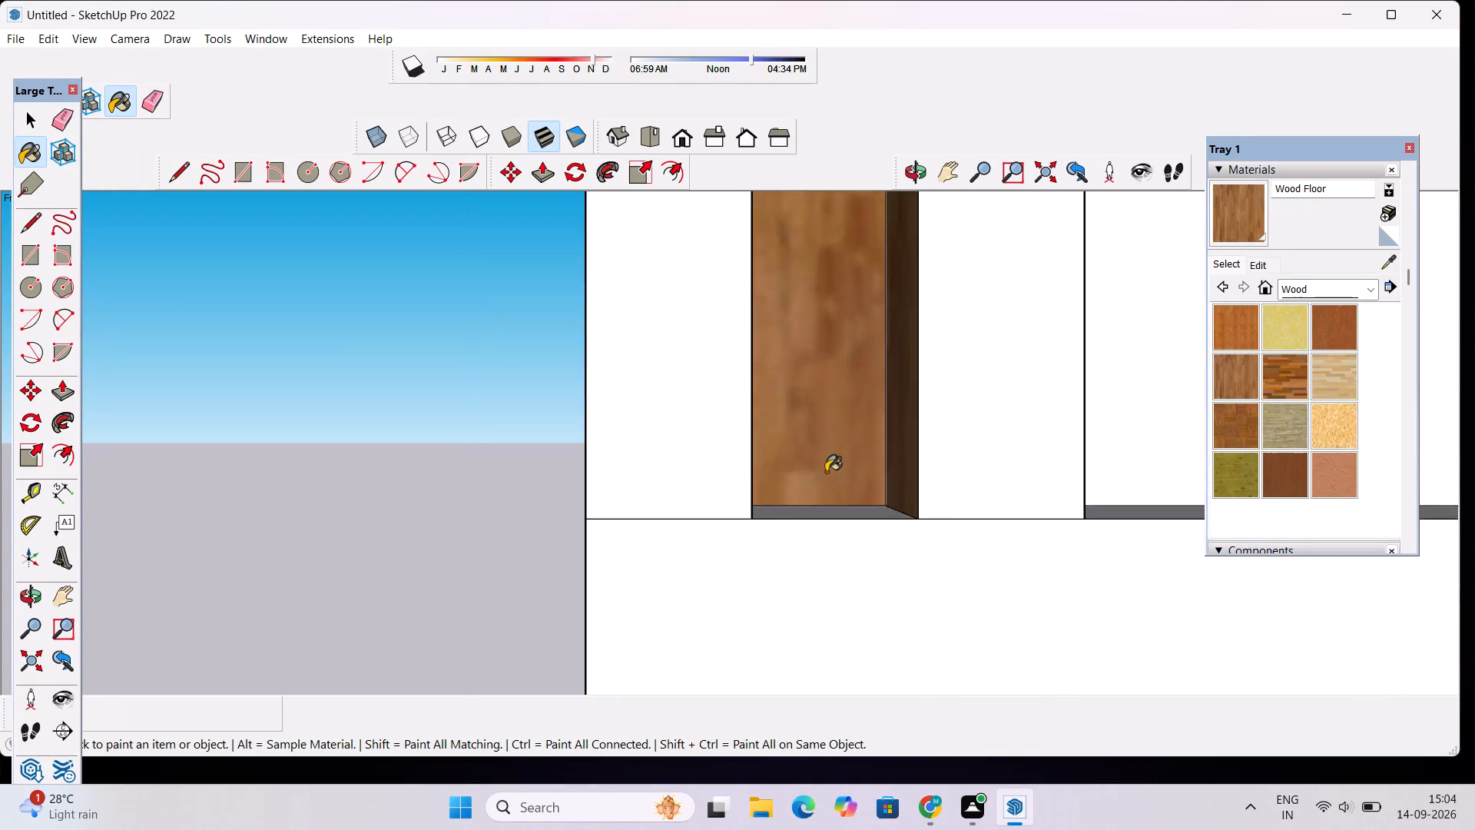
{"action": "scroll", "coordinate": [826, 472], "scroll_direction": "up", "scroll_amount": 6}
{"action": "left_click", "coordinate": [832, 567]}
{"action": "scroll", "coordinate": [724, 467], "scroll_direction": "down", "scroll_amount": 20}
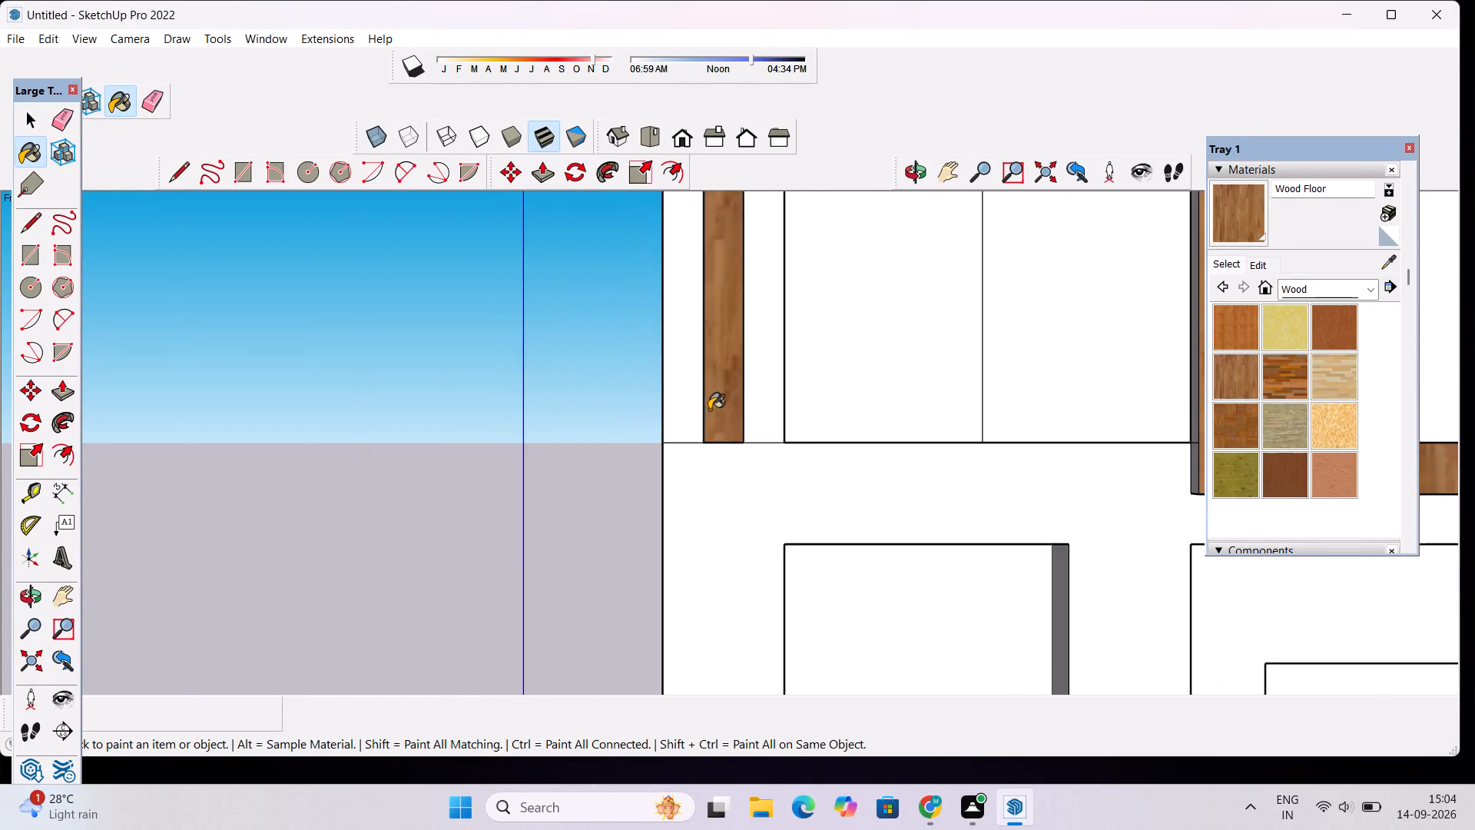
Paint the back panel, both sides and top face of the square niche below the smaller window grid with Wood Floor.
{"action": "scroll", "coordinate": [709, 410], "scroll_direction": "down", "scroll_amount": 13}
{"action": "scroll", "coordinate": [783, 484], "scroll_direction": "down", "scroll_amount": 3}
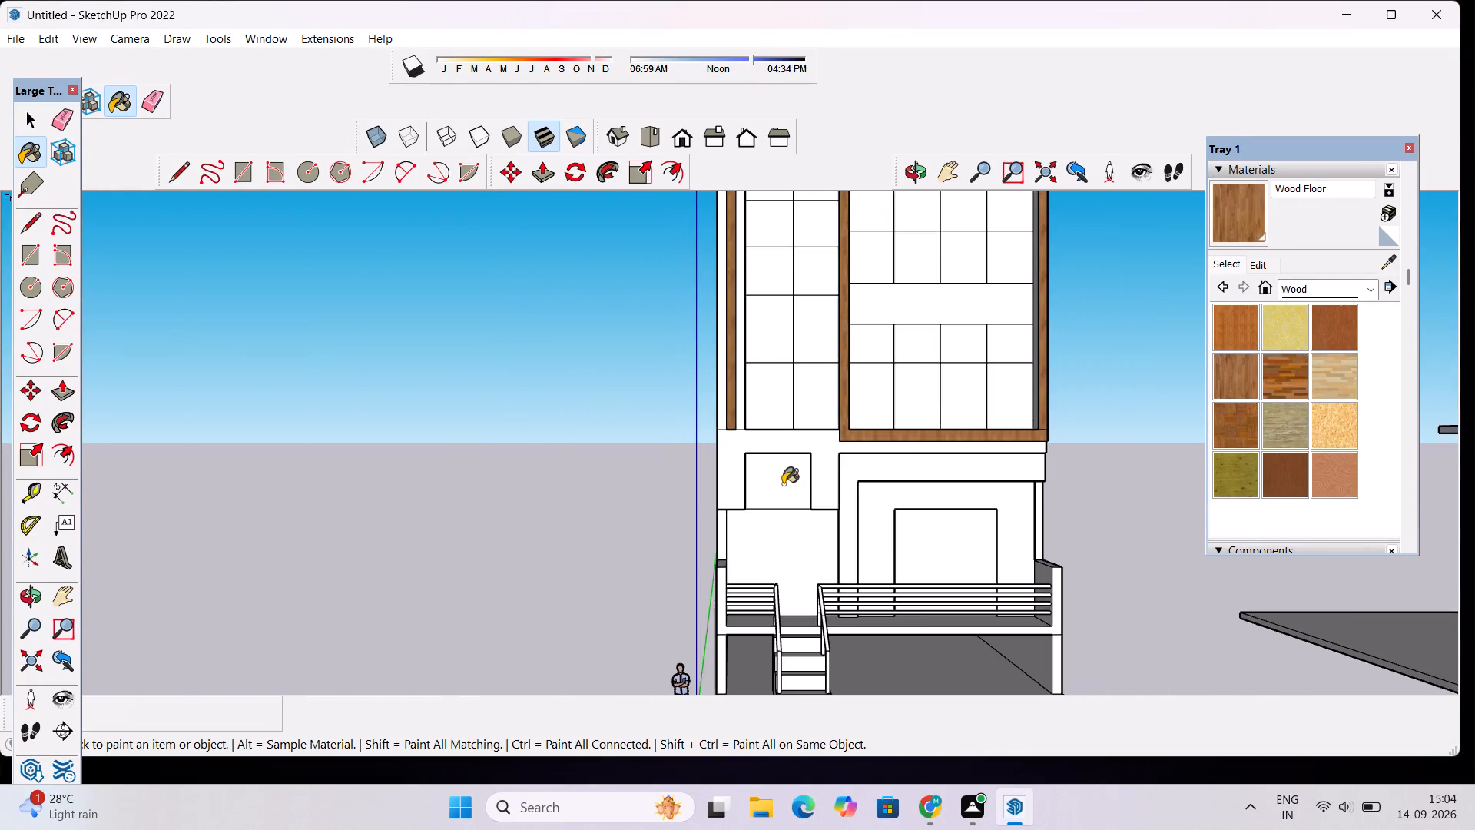
{"action": "scroll", "coordinate": [783, 484], "scroll_direction": "up", "scroll_amount": 16}
{"action": "left_click", "coordinate": [783, 484]}
{"action": "scroll", "coordinate": [752, 465], "scroll_direction": "down", "scroll_amount": 4}
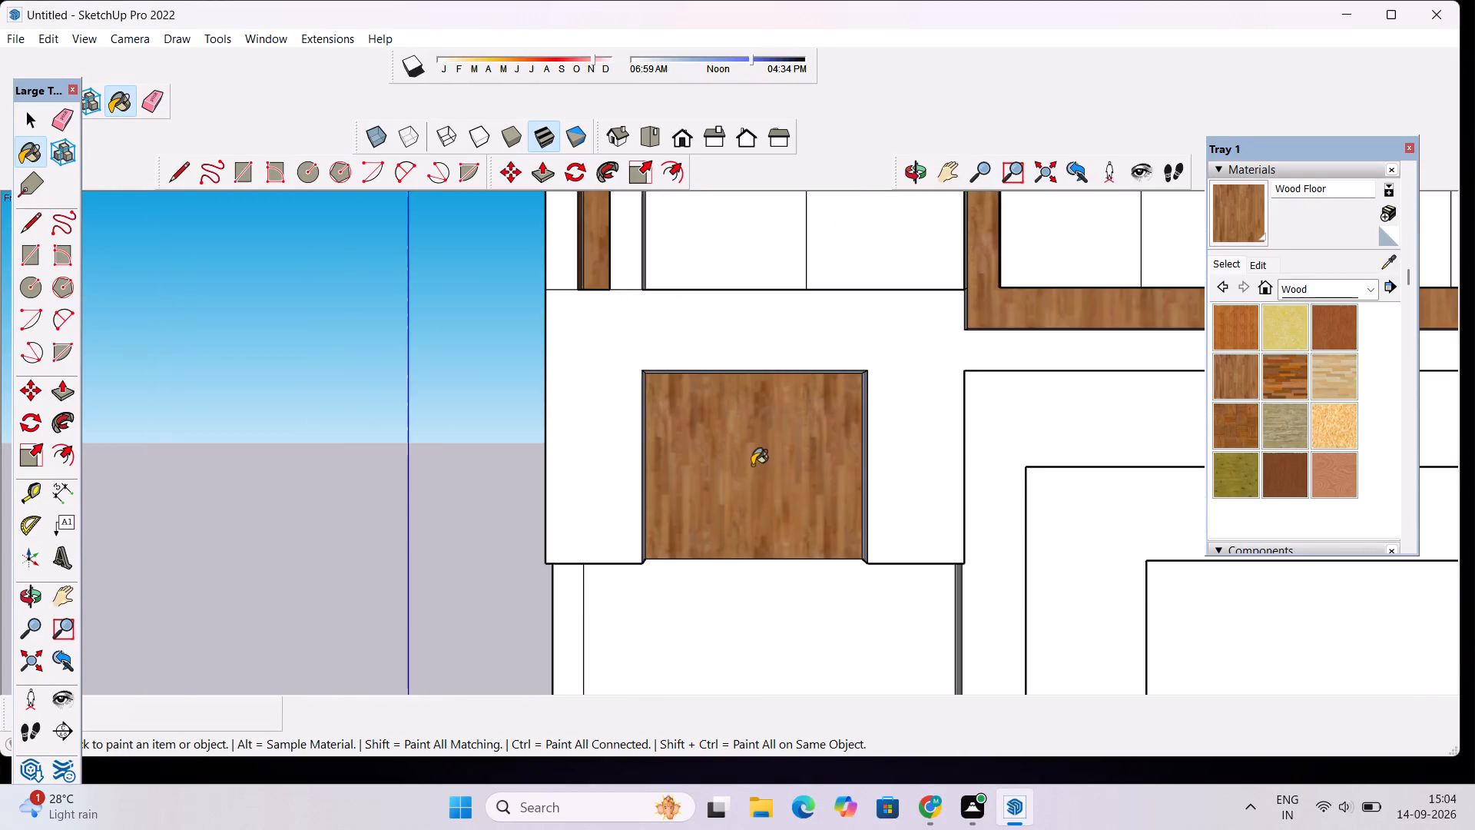
{"action": "scroll", "coordinate": [752, 465], "scroll_direction": "down", "scroll_amount": 2}
{"action": "scroll", "coordinate": [771, 443], "scroll_direction": "up", "scroll_amount": 14}
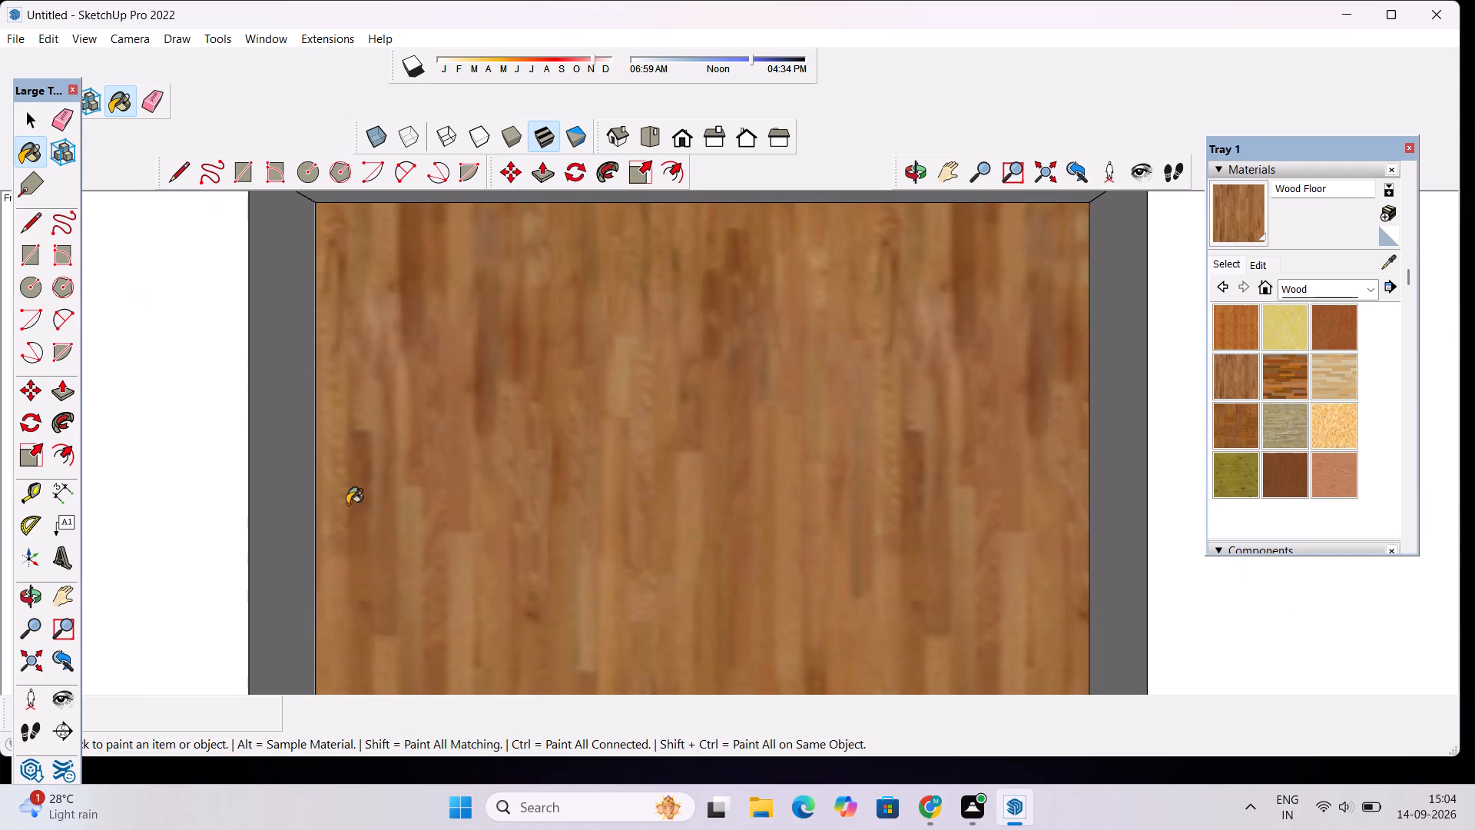
{"action": "left_click", "coordinate": [221, 559]}
{"action": "left_click", "coordinate": [1148, 362]}
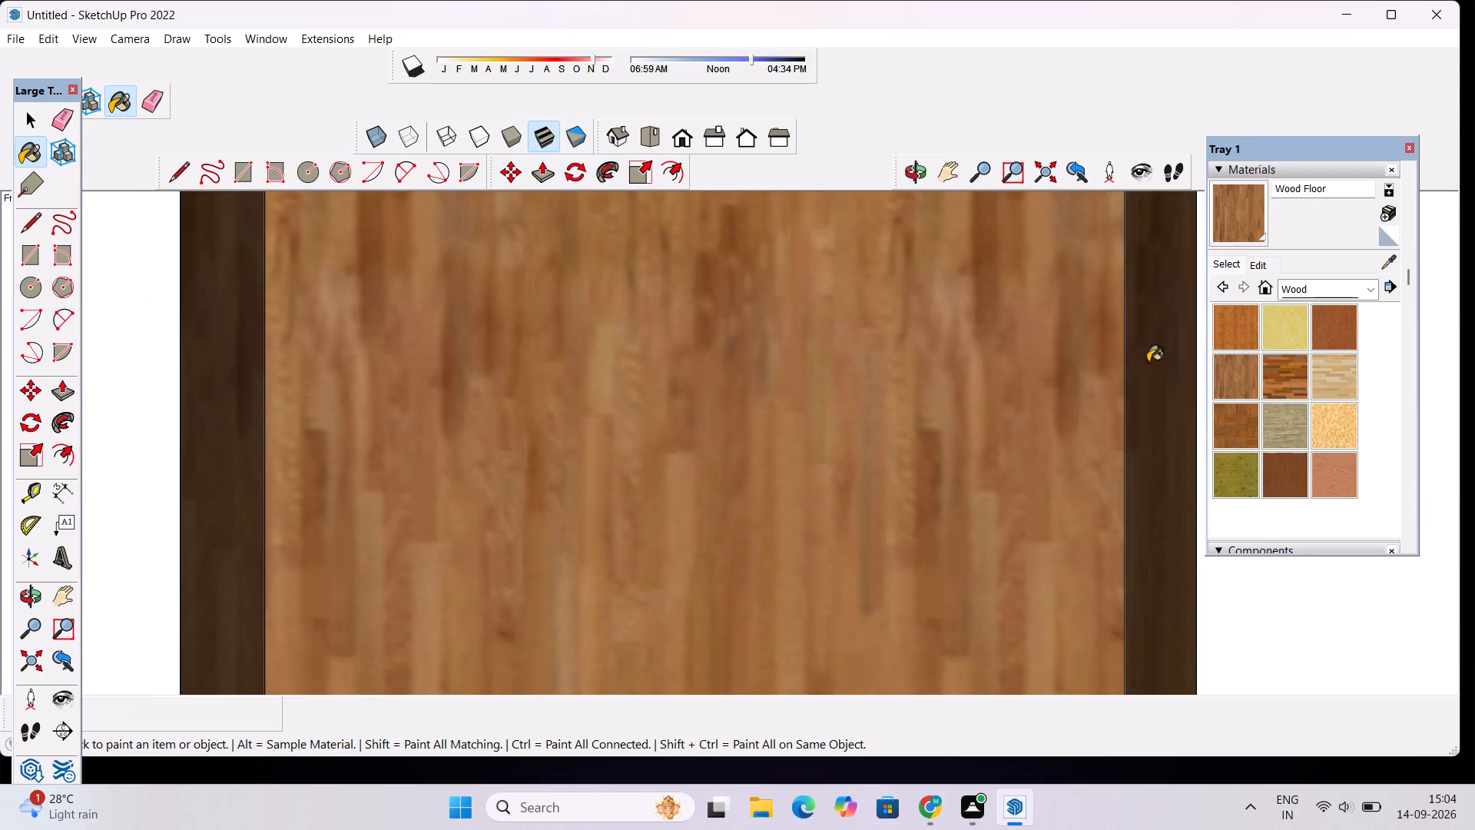
{"action": "scroll", "coordinate": [941, 516], "scroll_direction": "down", "scroll_amount": 6}
{"action": "left_click", "coordinate": [956, 309]}
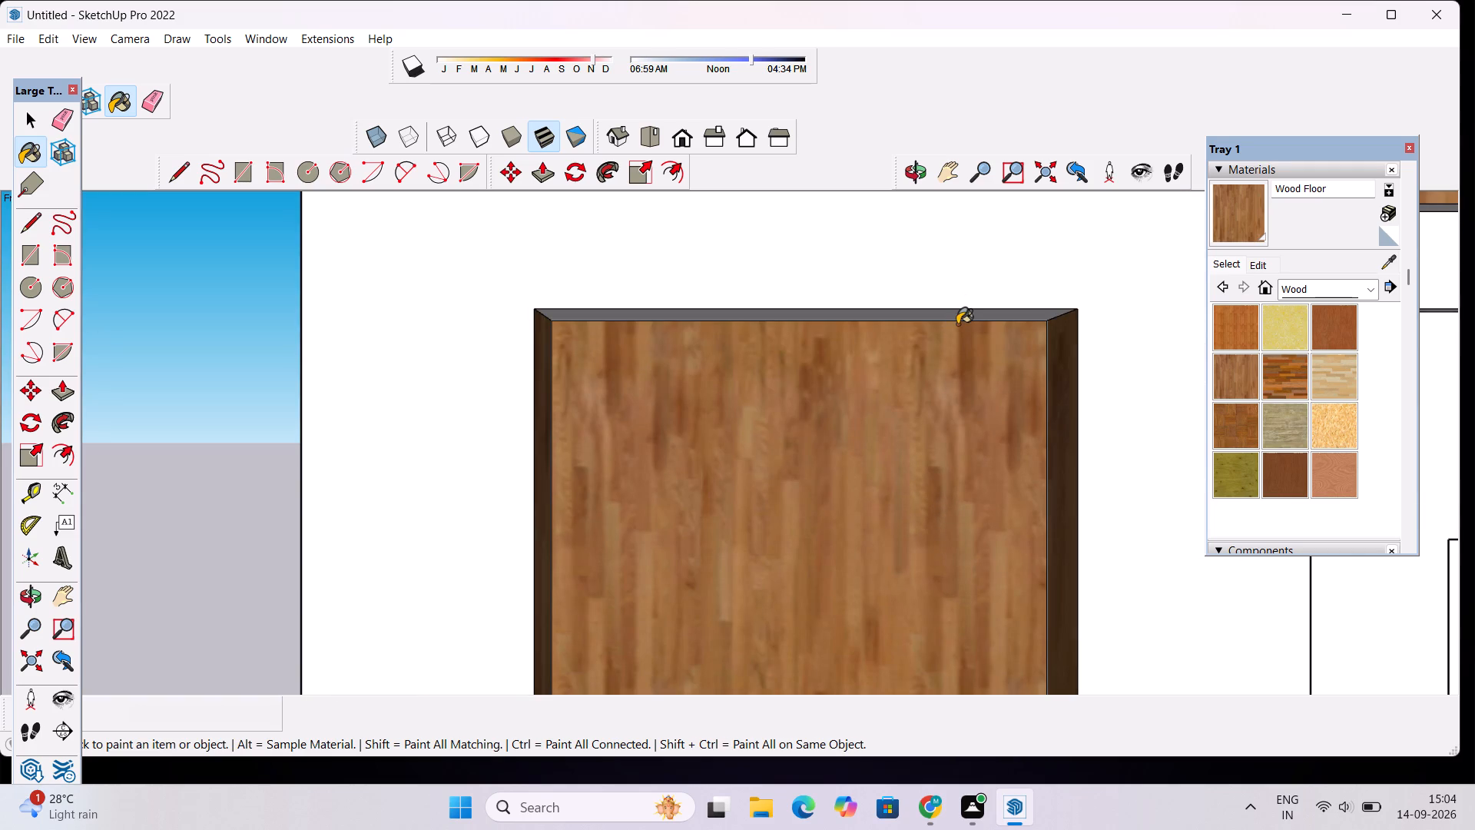
{"action": "scroll", "coordinate": [957, 324], "scroll_direction": "up", "scroll_amount": 9}
{"action": "left_click", "coordinate": [980, 292]}
{"action": "scroll", "coordinate": [977, 302], "scroll_direction": "down", "scroll_amount": 5}
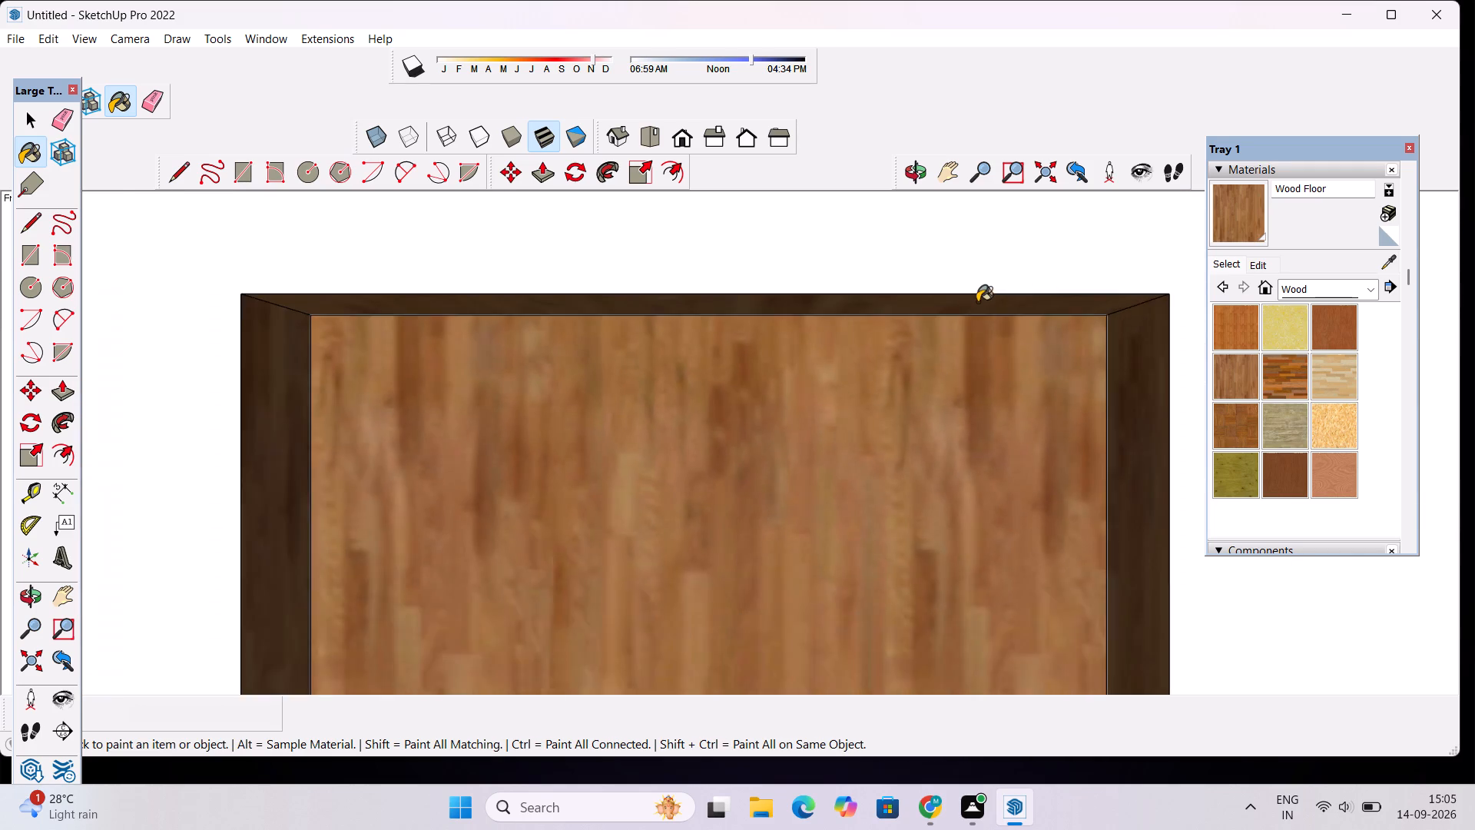
{"action": "scroll", "coordinate": [977, 302], "scroll_direction": "down", "scroll_amount": 14}
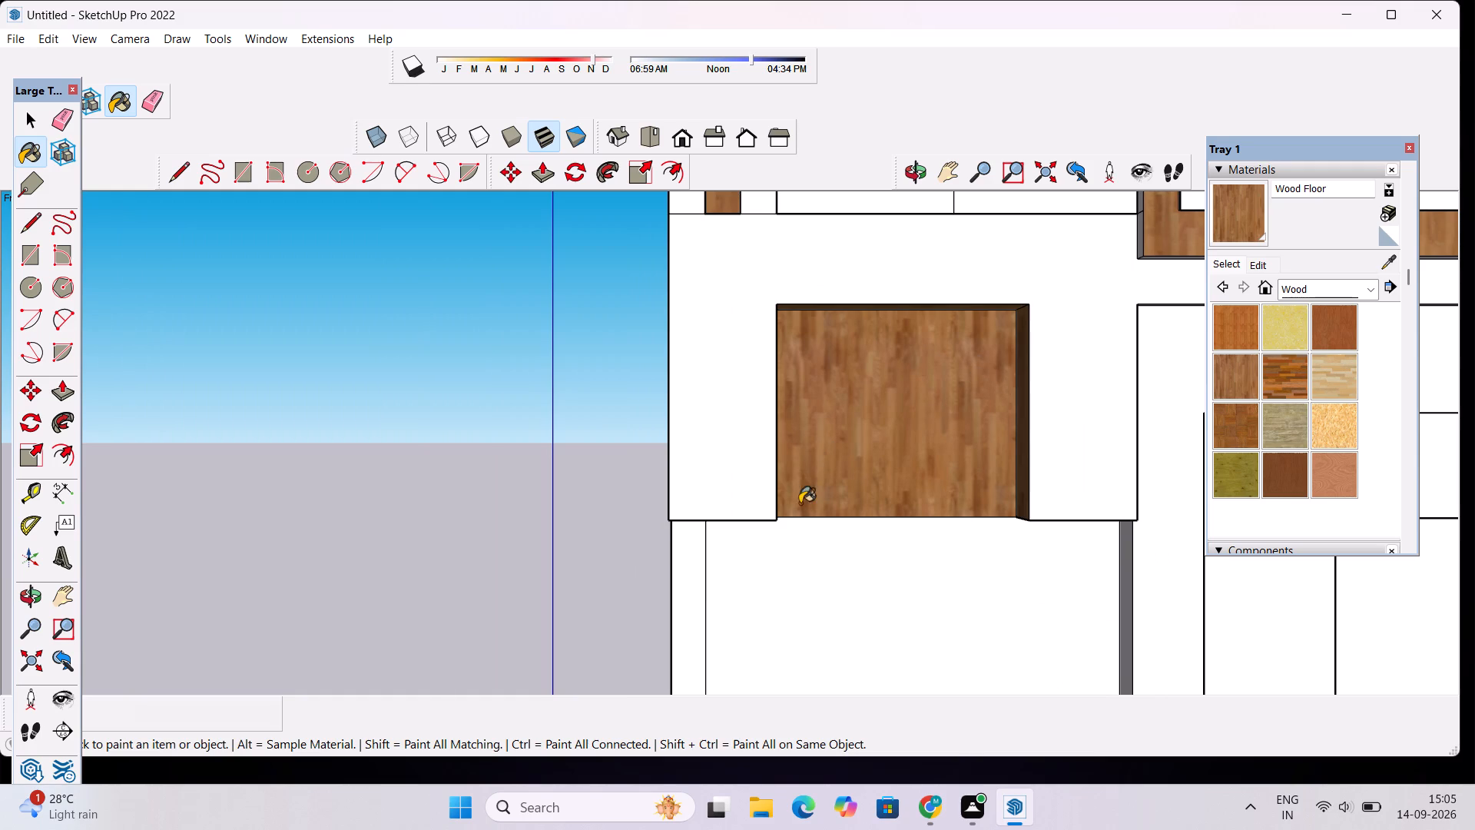
Paint the front face of the L-shaped frame around the entrance recess with Wood Floor.
{"action": "scroll", "coordinate": [901, 379], "scroll_direction": "down", "scroll_amount": 5}
{"action": "scroll", "coordinate": [901, 379], "scroll_direction": "up", "scroll_amount": 1}
{"action": "scroll", "coordinate": [901, 378], "scroll_direction": "down", "scroll_amount": 4}
{"action": "scroll", "coordinate": [901, 378], "scroll_direction": "up", "scroll_amount": 1}
{"action": "scroll", "coordinate": [901, 378], "scroll_direction": "down", "scroll_amount": 5}
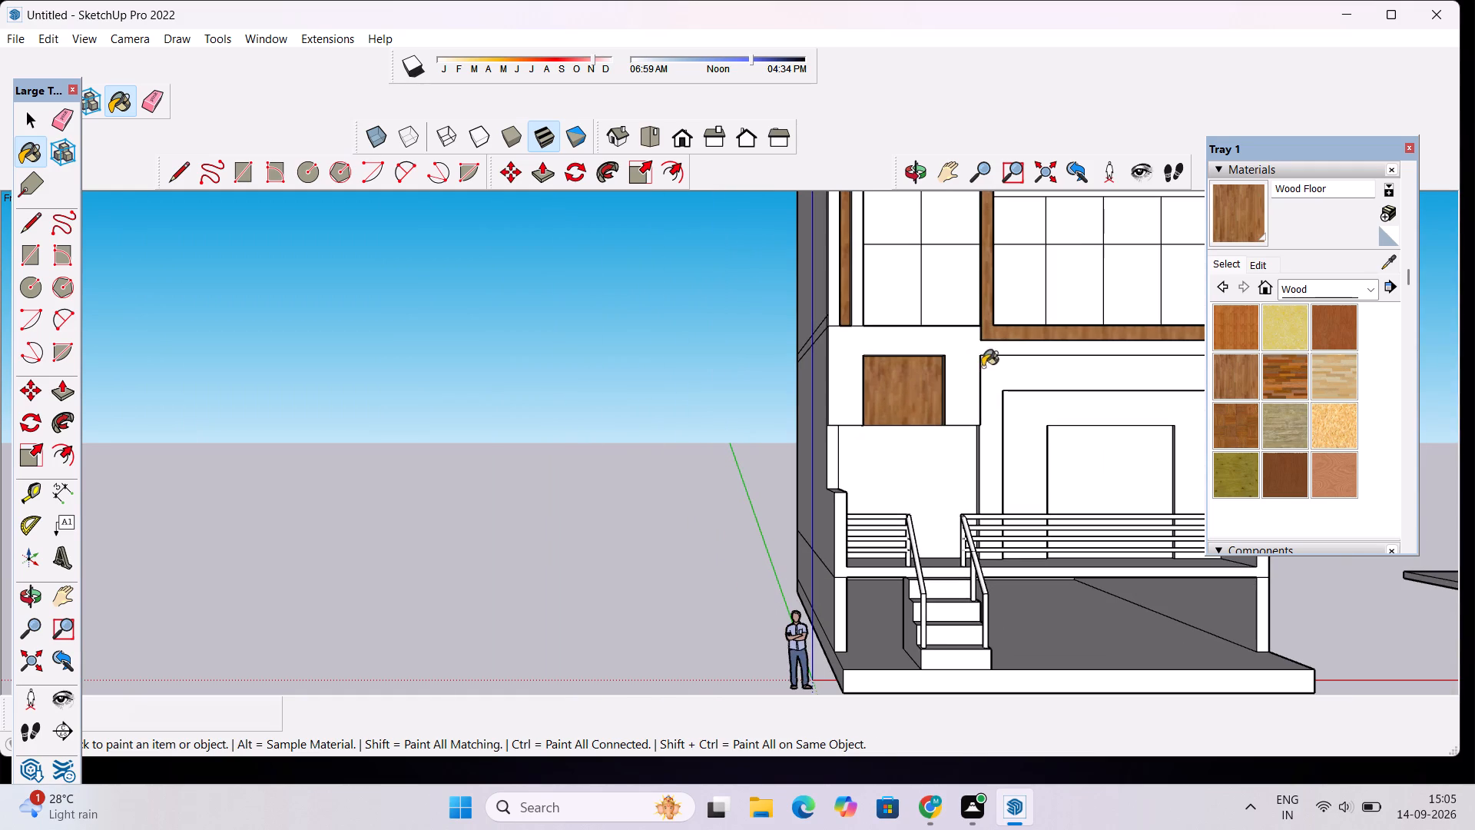
{"action": "scroll", "coordinate": [1007, 399], "scroll_direction": "down", "scroll_amount": 3}
{"action": "scroll", "coordinate": [1073, 369], "scroll_direction": "up", "scroll_amount": 3}
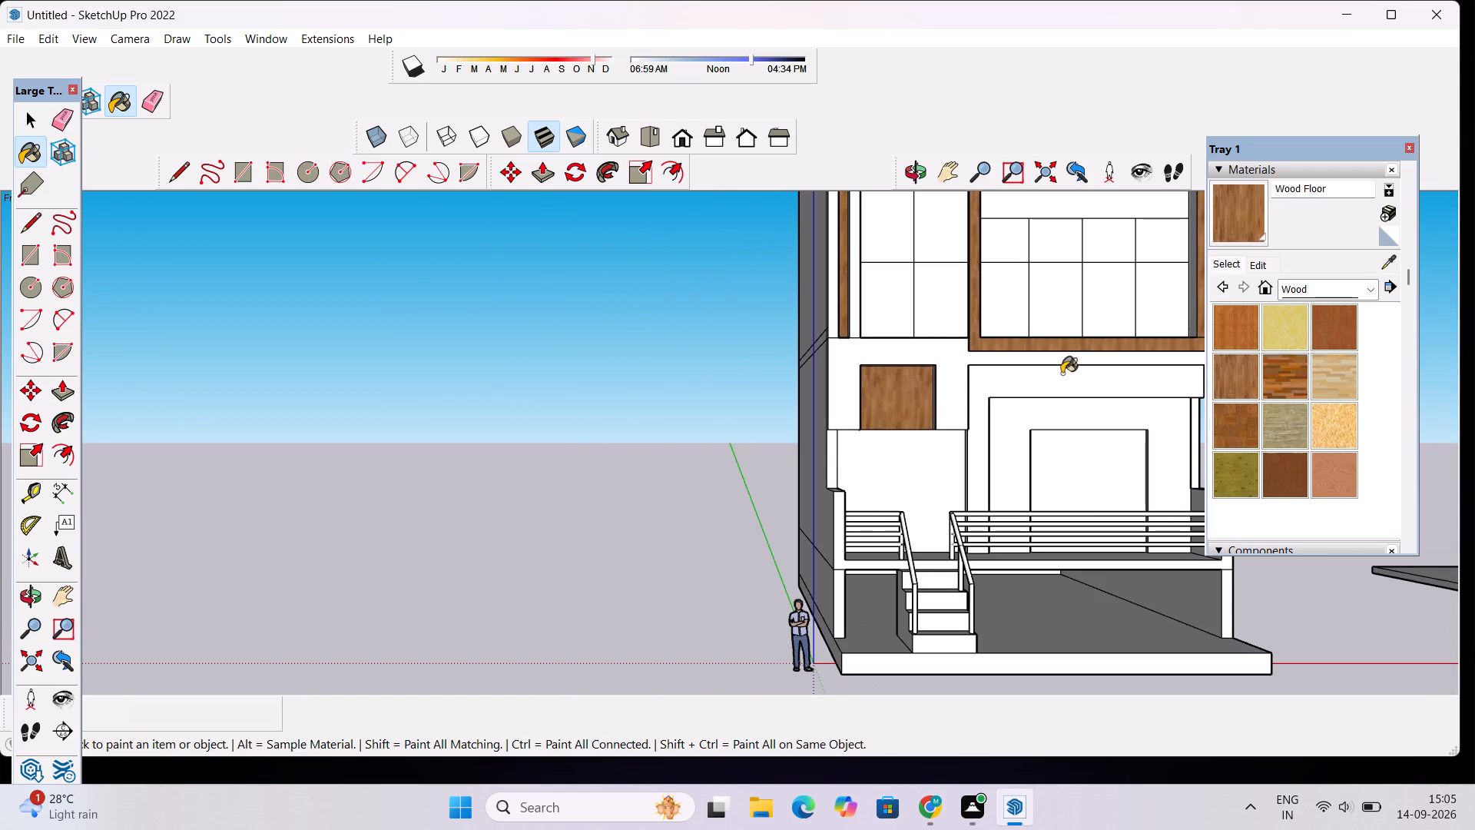
{"action": "left_click", "coordinate": [1062, 377]}
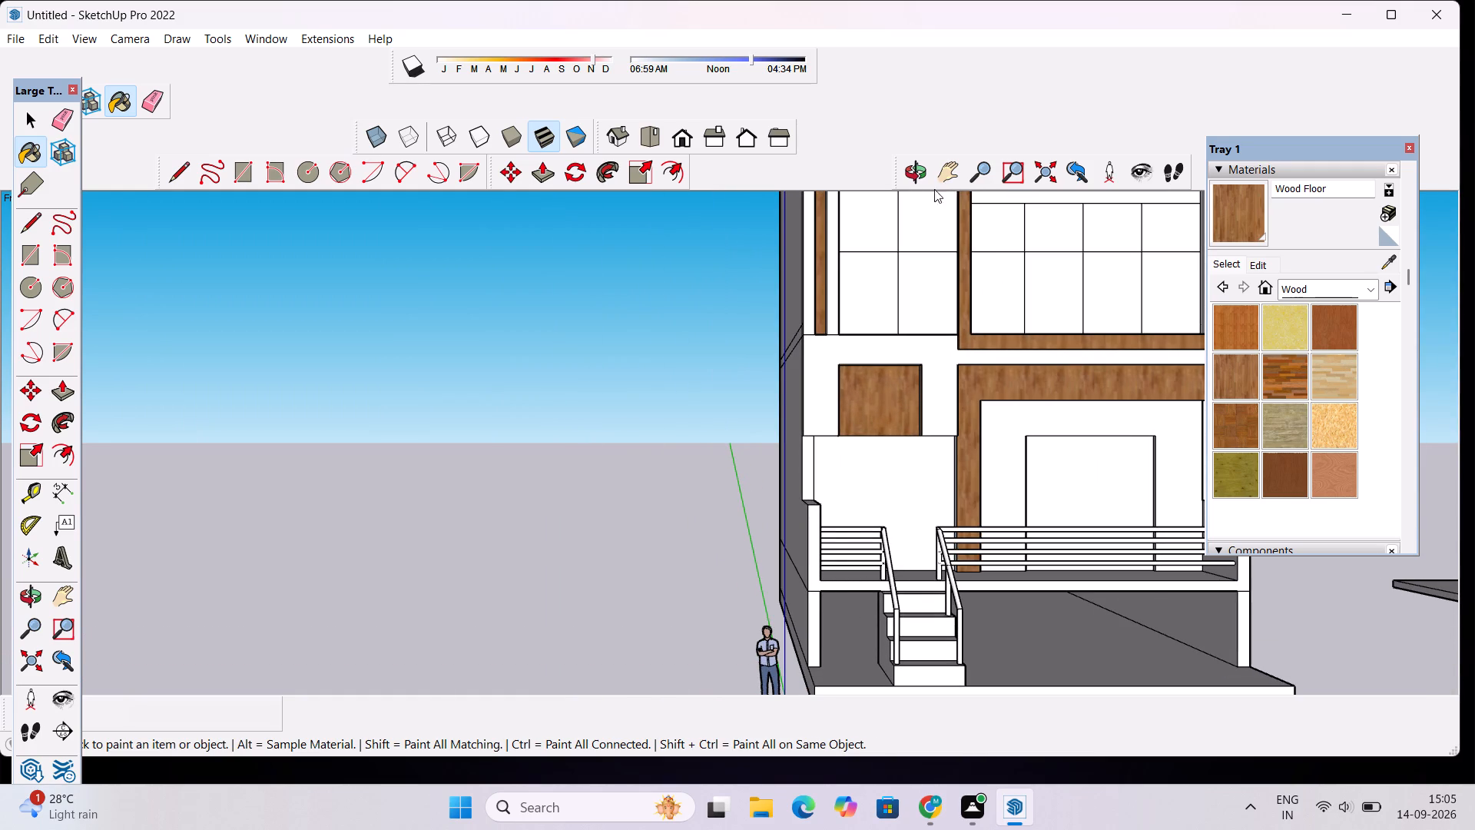
Paint the underside of the large upper window frame with Wood Floor.
{"action": "left_click", "coordinate": [922, 174]}
{"action": "left_click_drag", "start_coordinate": [1015, 347], "coordinate": [600, 297]}
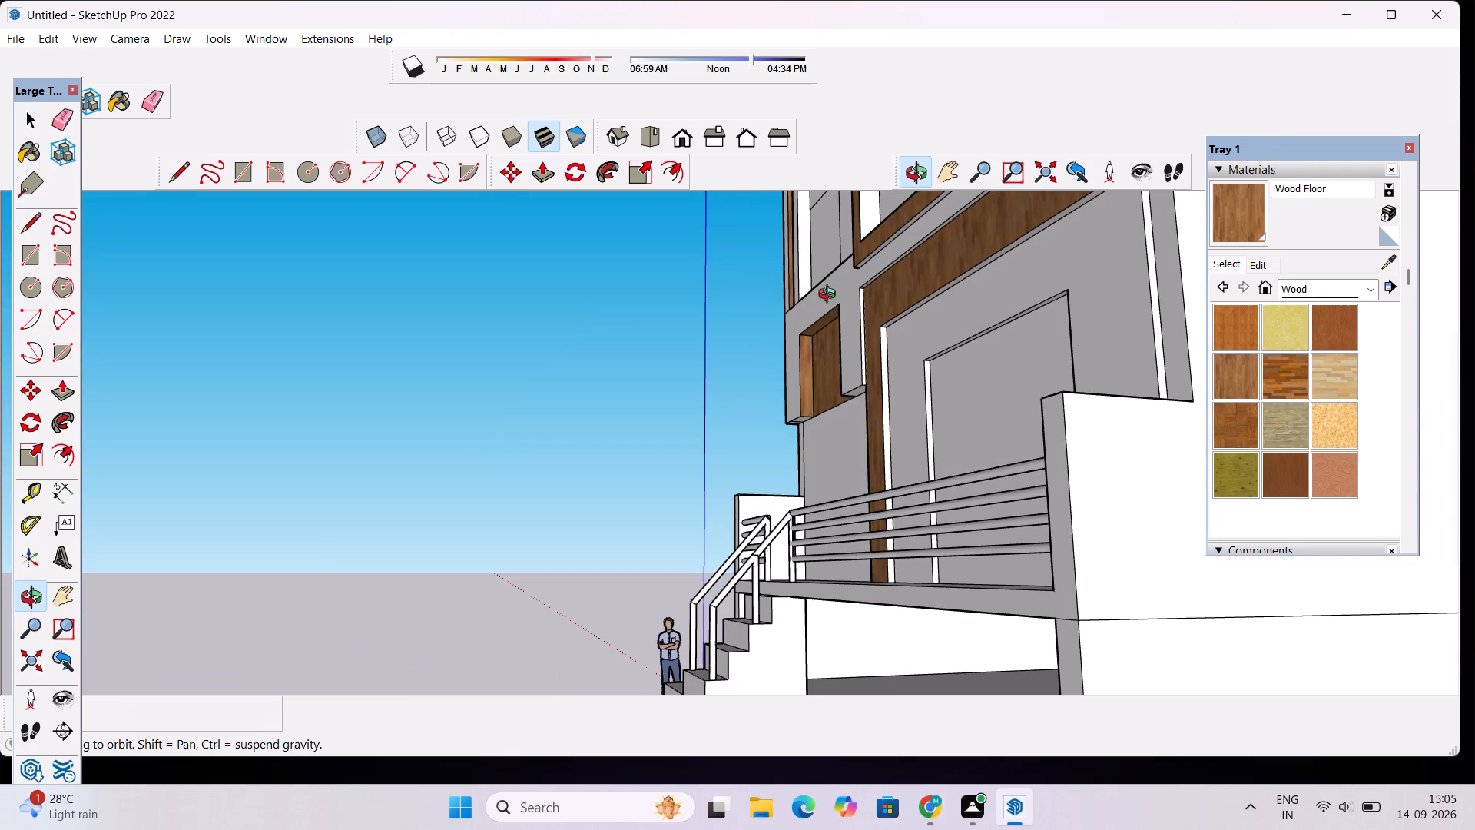
{"action": "left_click_drag", "start_coordinate": [820, 420], "coordinate": [784, 479]}
{"action": "scroll", "coordinate": [794, 457], "scroll_direction": "down", "scroll_amount": 4}
{"action": "scroll", "coordinate": [951, 292], "scroll_direction": "up", "scroll_amount": 5}
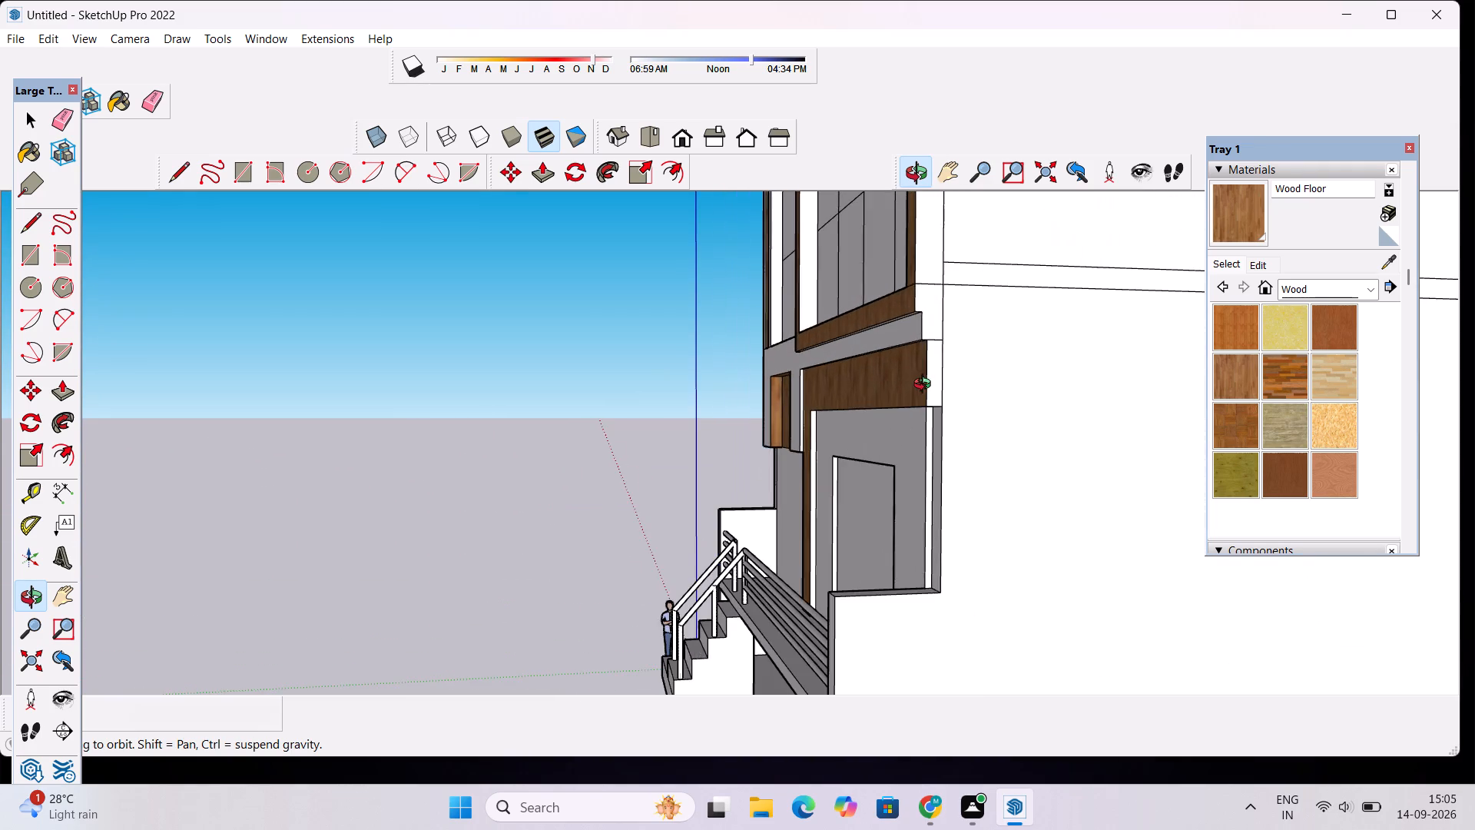
{"action": "left_click_drag", "start_coordinate": [925, 387], "coordinate": [926, 294]}
{"action": "left_click_drag", "start_coordinate": [890, 304], "coordinate": [885, 421], "text": "shift"}
{"action": "scroll", "coordinate": [888, 332], "scroll_direction": "up", "scroll_amount": 4, "text": "shift"}
{"action": "left_click_drag", "start_coordinate": [891, 313], "coordinate": [896, 388], "text": "shift"}
{"action": "left_click", "coordinate": [1231, 207]}
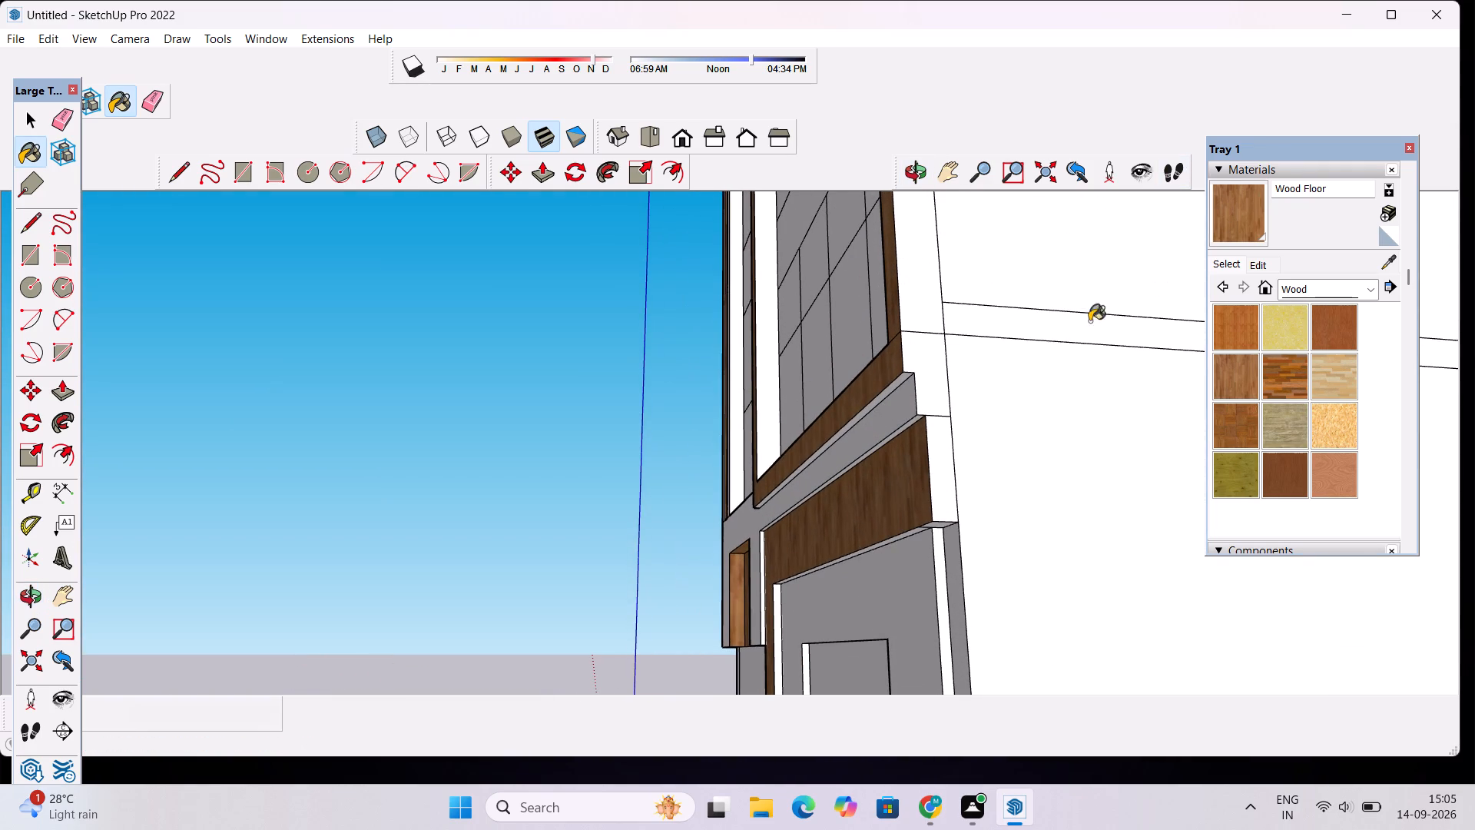
{"action": "scroll", "coordinate": [890, 410], "scroll_direction": "up", "scroll_amount": 10}
{"action": "left_click", "coordinate": [880, 357]}
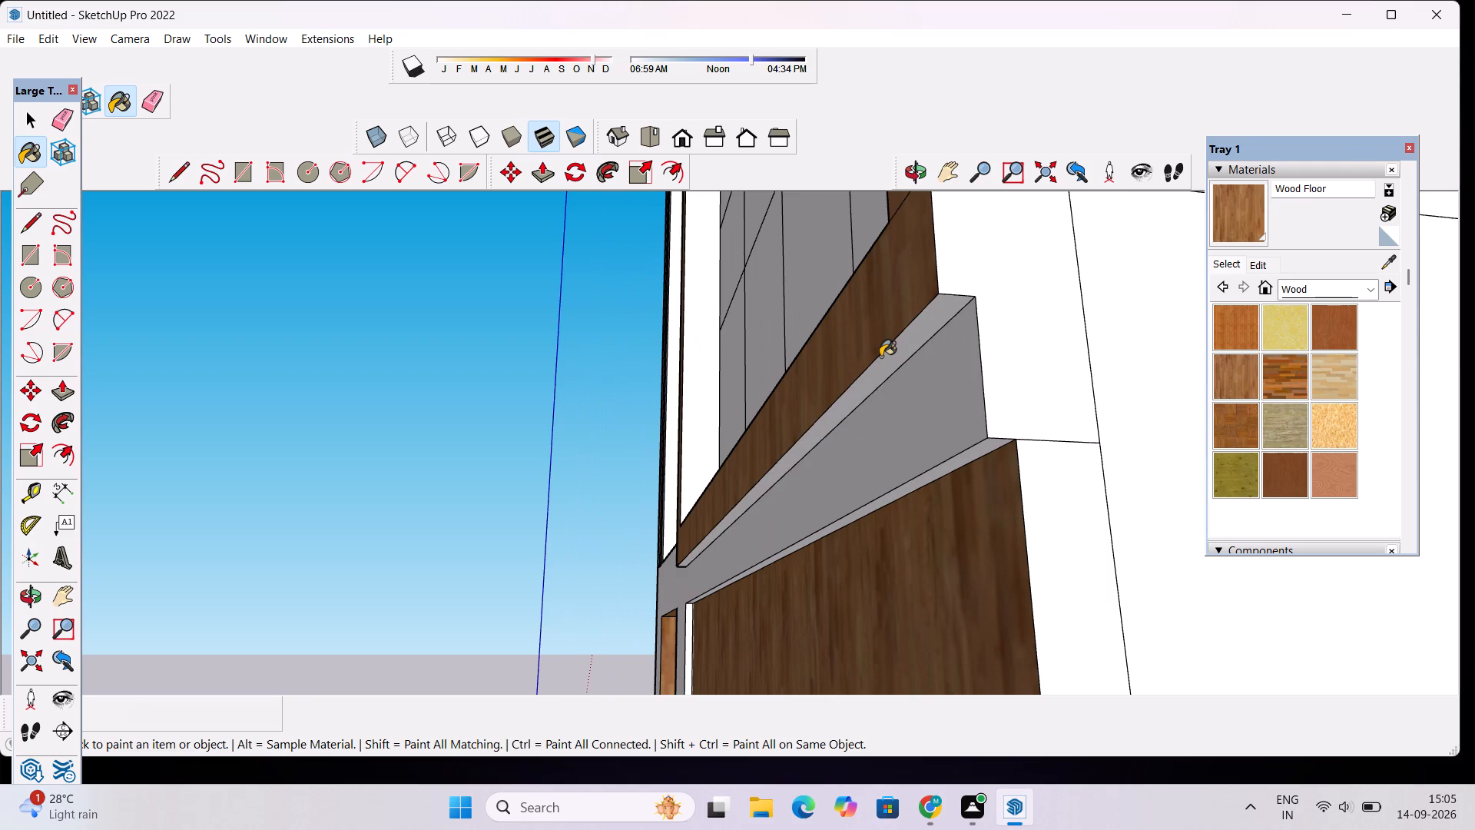
Paint the inner vertical face and the underside of the L-shaped entrance frame with Wood Floor.
{"action": "scroll", "coordinate": [906, 437], "scroll_direction": "down", "scroll_amount": 6}
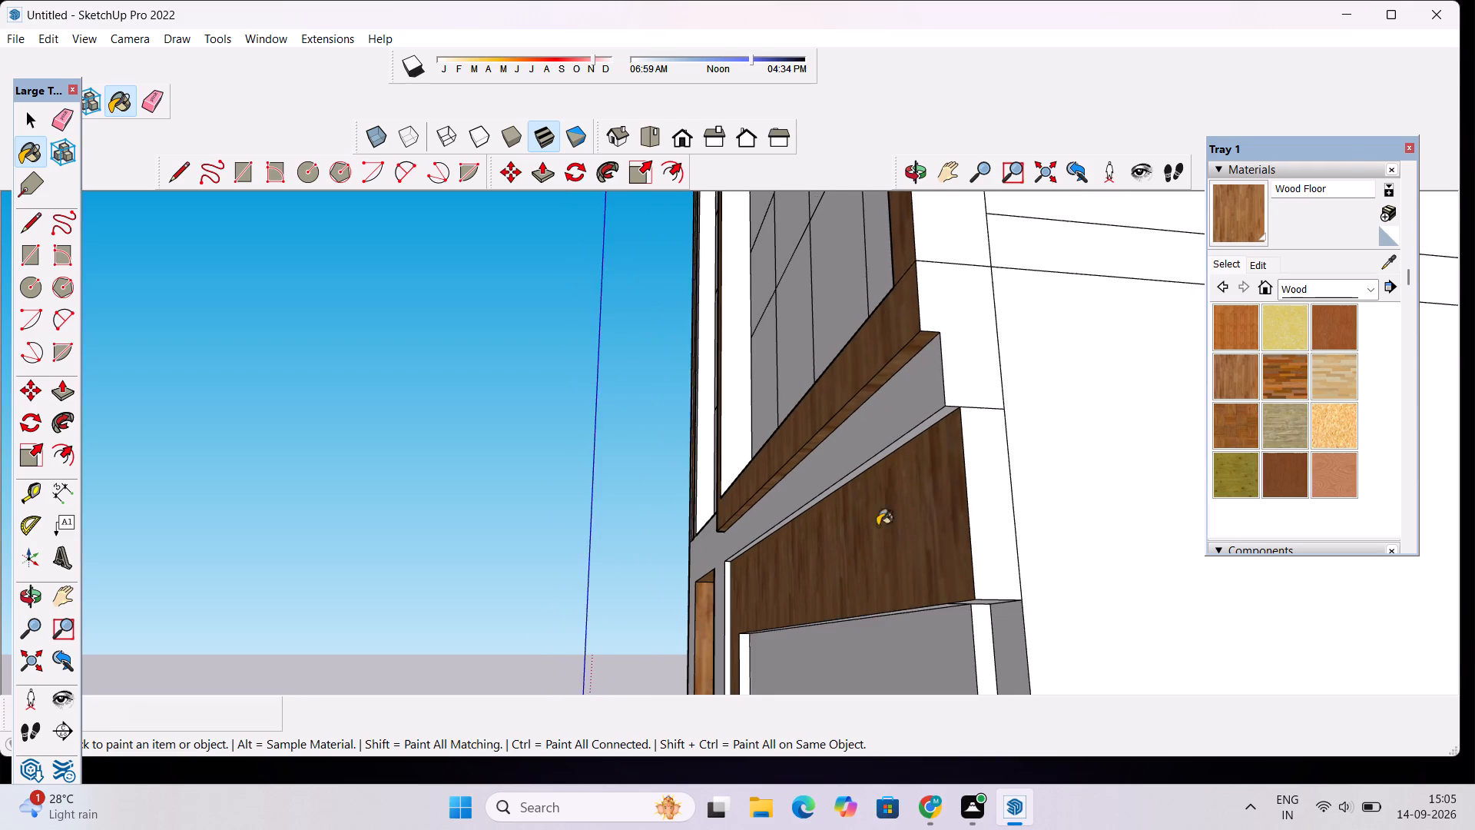
{"action": "scroll", "coordinate": [926, 589], "scroll_direction": "down", "scroll_amount": 4}
{"action": "scroll", "coordinate": [891, 692], "scroll_direction": "up", "scroll_amount": 1}
{"action": "scroll", "coordinate": [890, 552], "scroll_direction": "down", "scroll_amount": 8}
{"action": "scroll", "coordinate": [797, 629], "scroll_direction": "up", "scroll_amount": 5}
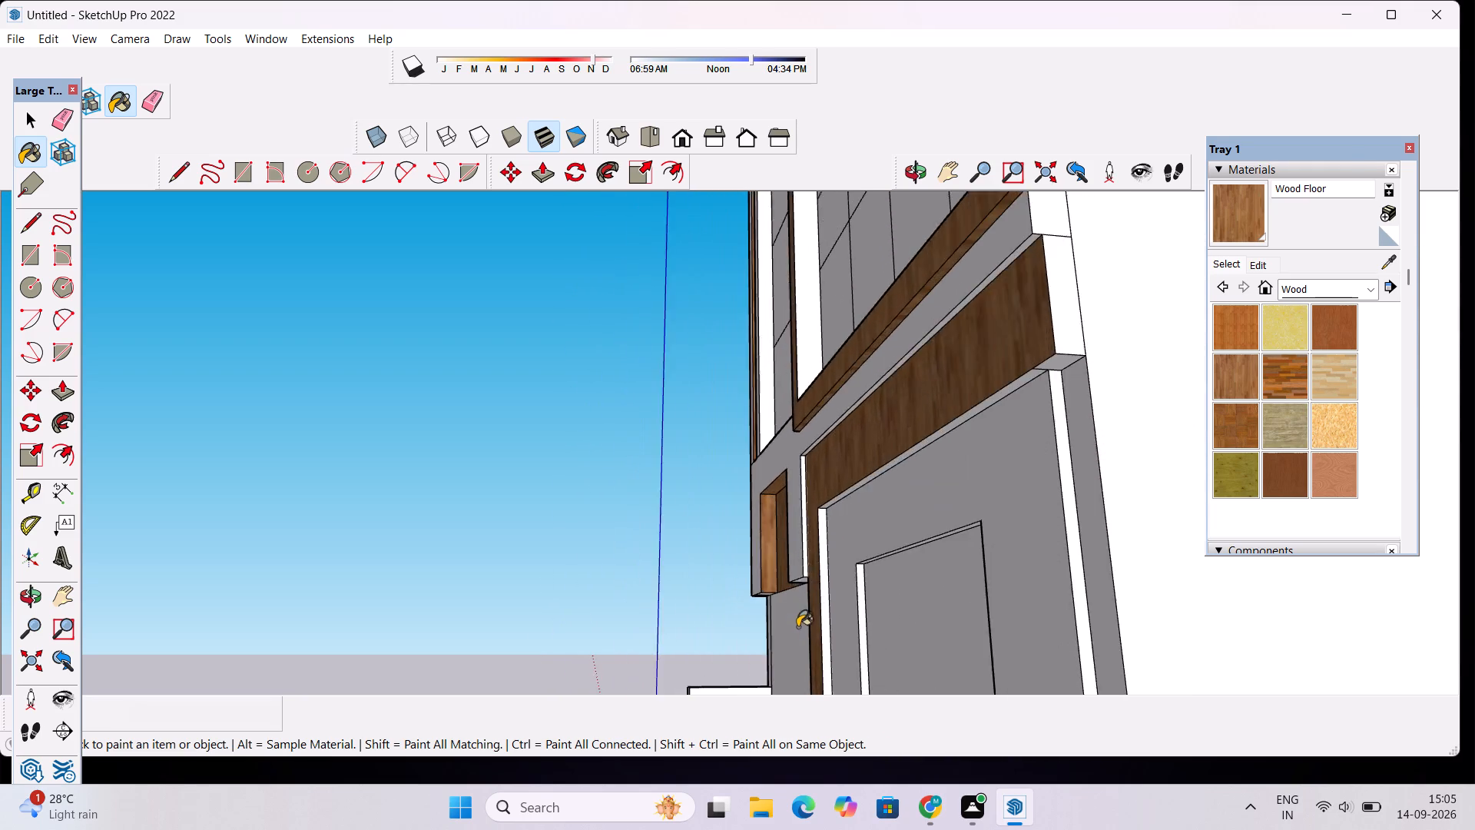
{"action": "scroll", "coordinate": [797, 627], "scroll_direction": "up", "scroll_amount": 5}
{"action": "left_click", "coordinate": [852, 548]}
{"action": "left_click", "coordinate": [866, 357]}
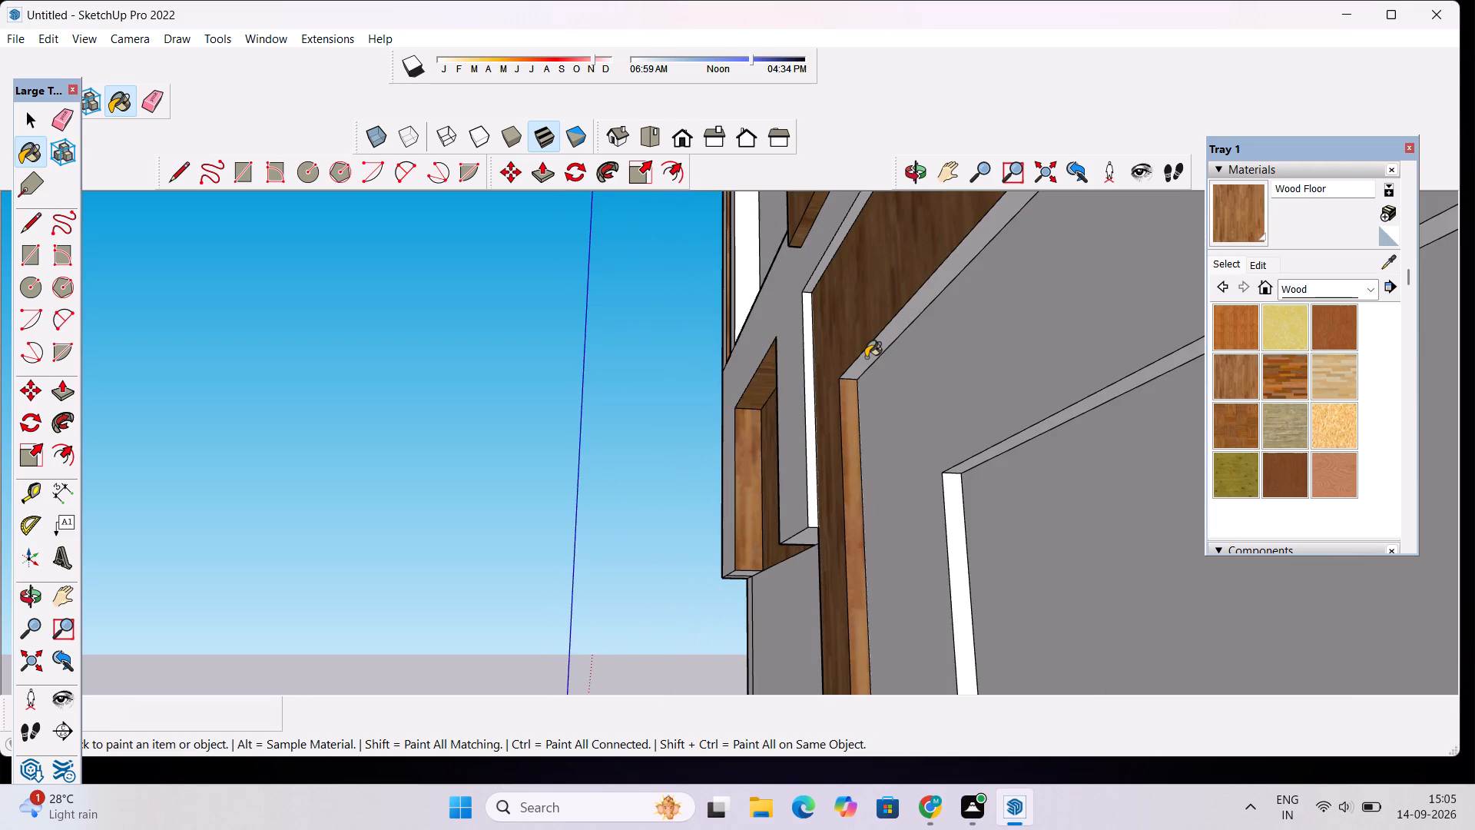
Examine the wood-painted facade from the side and front, from the base slab up to the large window grid.
{"action": "scroll", "coordinate": [866, 357], "scroll_direction": "down", "scroll_amount": 20}
{"action": "scroll", "coordinate": [866, 357], "scroll_direction": "down", "scroll_amount": 1}
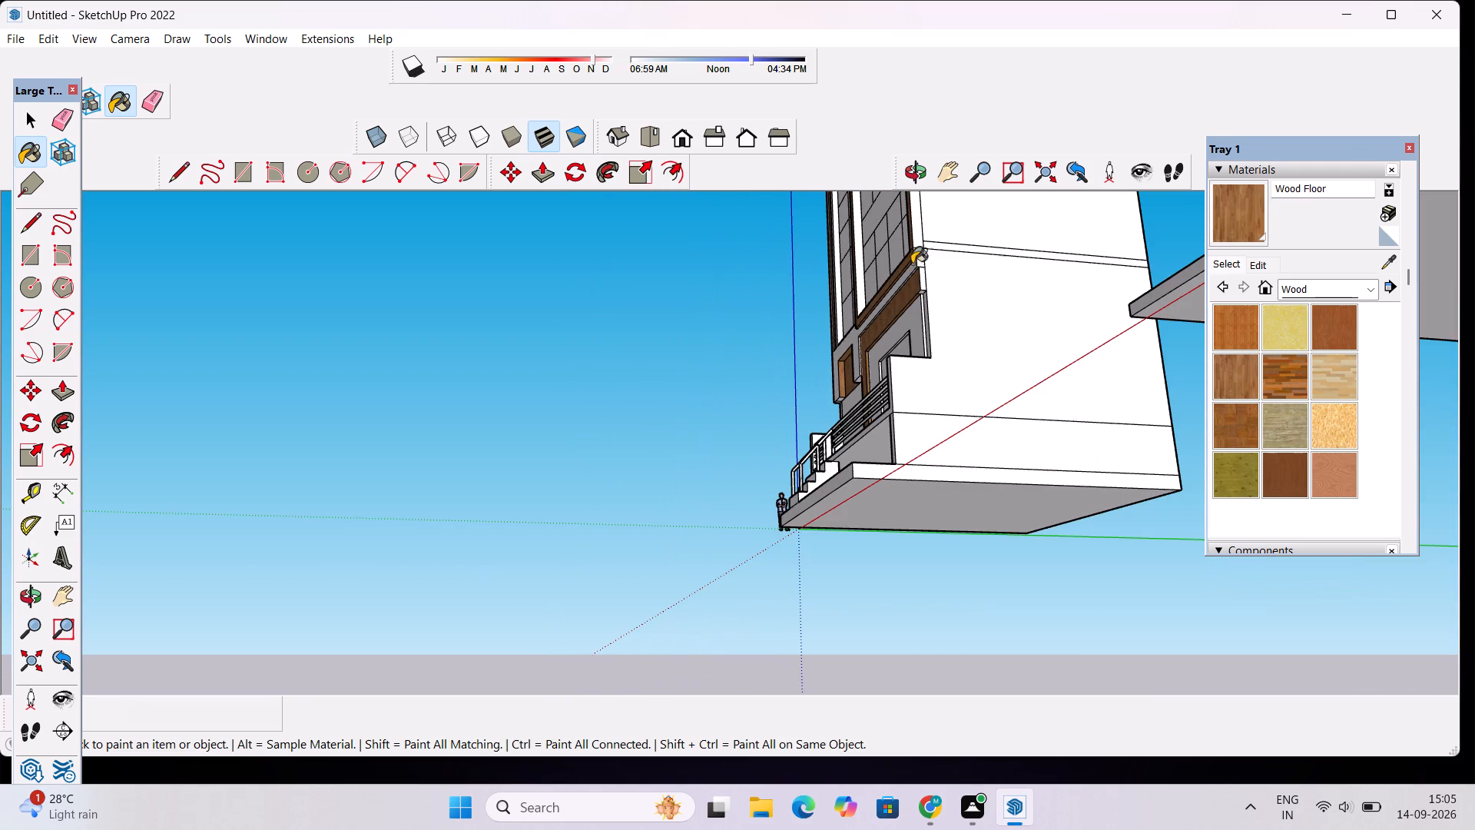
{"action": "left_click", "coordinate": [913, 172]}
{"action": "left_click_drag", "start_coordinate": [859, 340], "coordinate": [917, 433]}
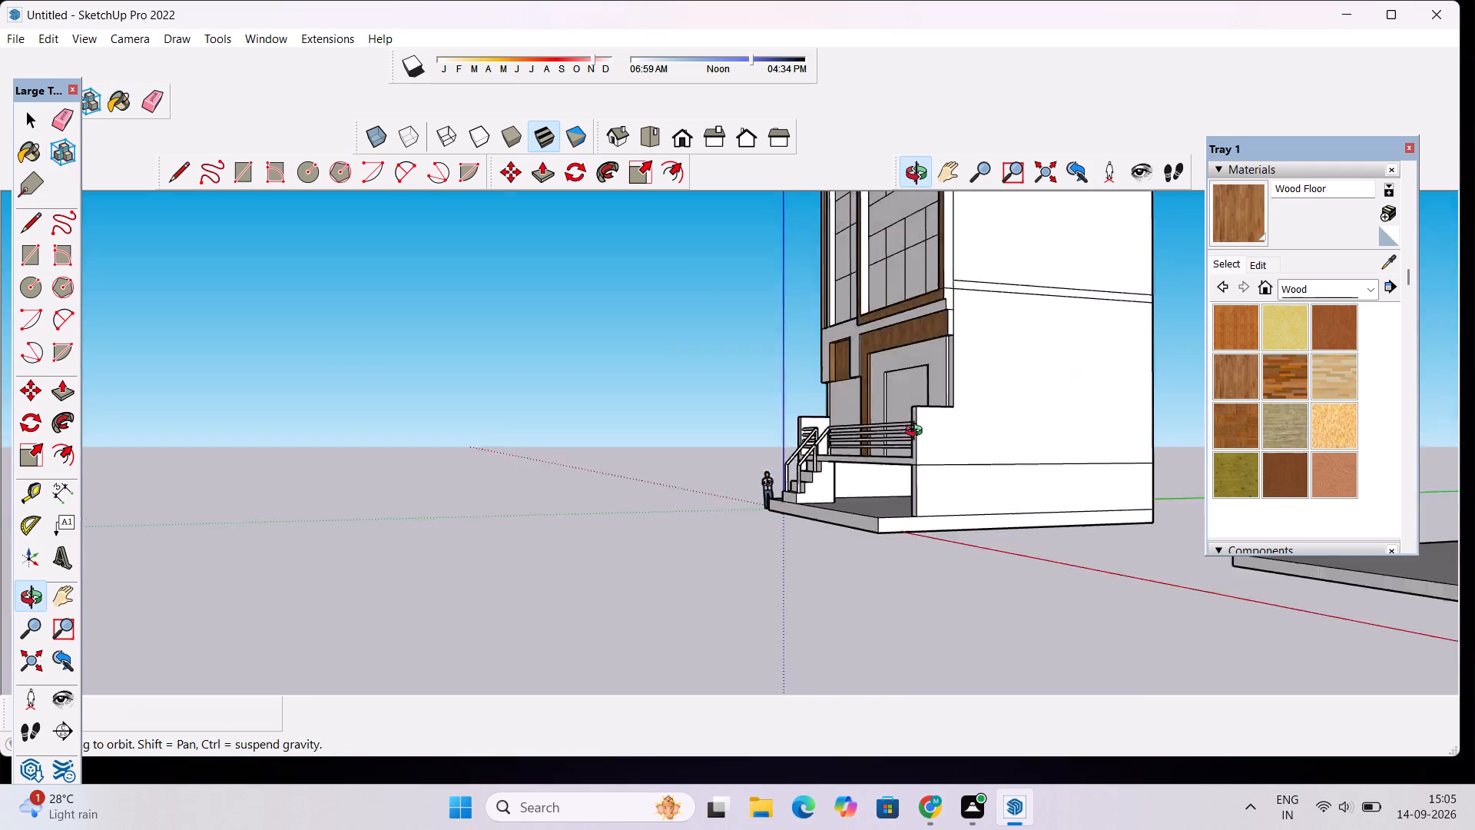
{"action": "left_click_drag", "start_coordinate": [917, 433], "coordinate": [1384, 600]}
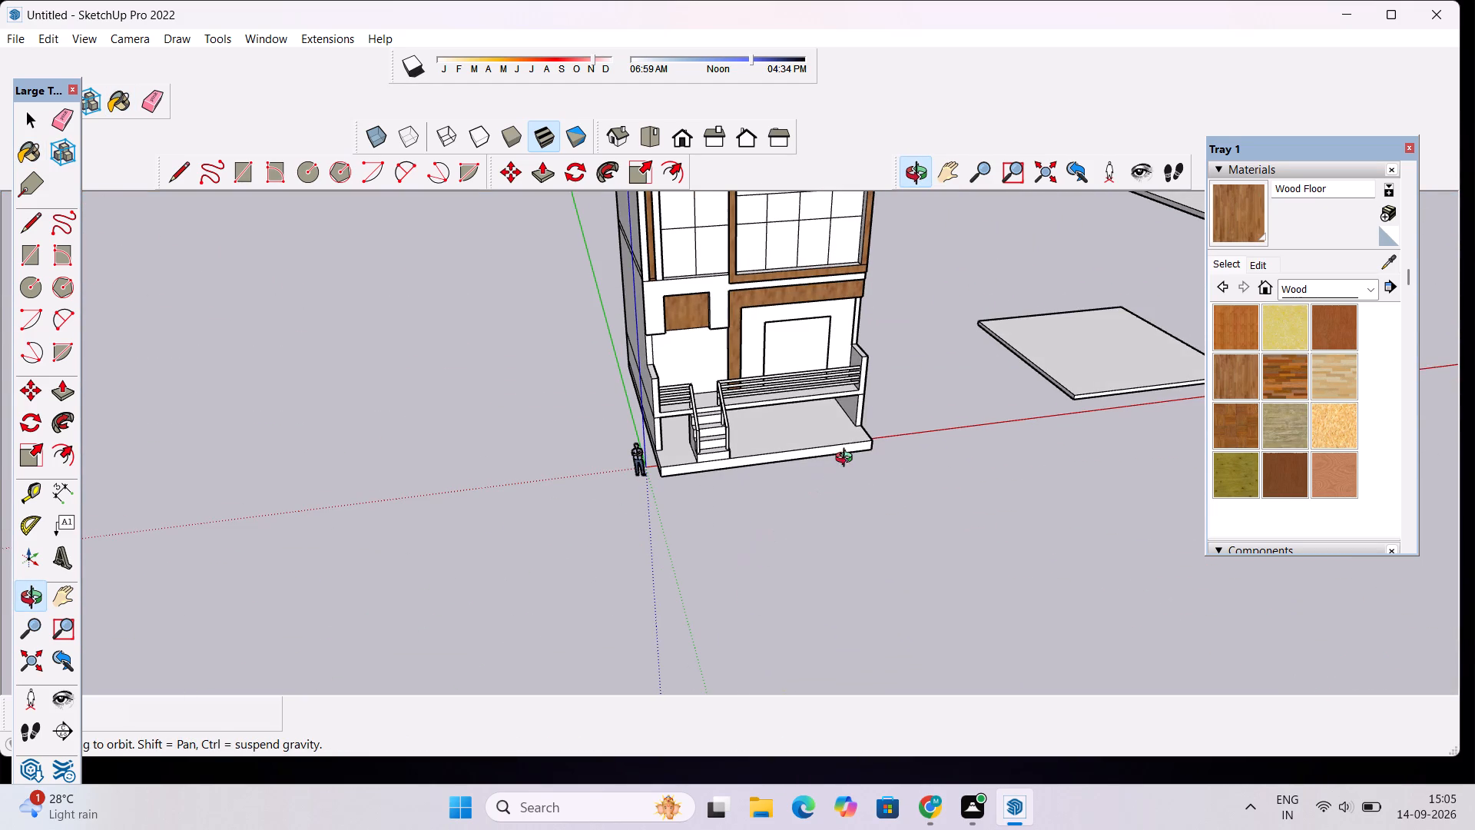
{"action": "scroll", "coordinate": [857, 466], "scroll_direction": "down", "scroll_amount": 2}
{"action": "left_click_drag", "start_coordinate": [858, 470], "coordinate": [817, 226]}
{"action": "scroll", "coordinate": [817, 226], "scroll_direction": "up", "scroll_amount": 4}
{"action": "left_click_drag", "start_coordinate": [819, 261], "coordinate": [844, 364]}
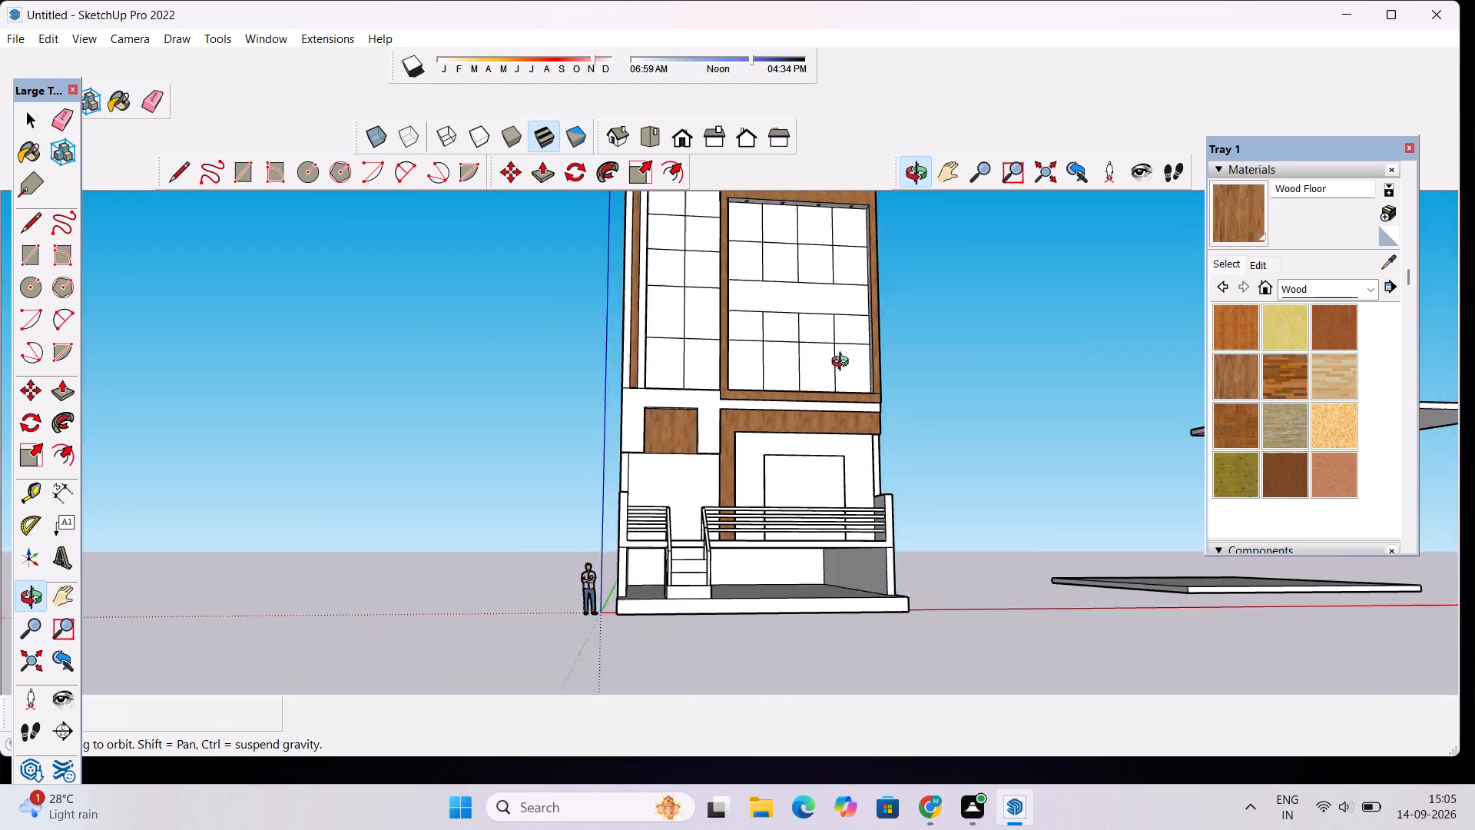
Paint the spotlight soffit beneath the top beam of the large upper window frame with Wood Floor.
{"action": "left_click_drag", "start_coordinate": [844, 364], "coordinate": [847, 387]}
{"action": "left_click_drag", "start_coordinate": [847, 437], "coordinate": [804, 274]}
{"action": "scroll", "coordinate": [803, 247], "scroll_direction": "up", "scroll_amount": 5}
{"action": "left_click_drag", "start_coordinate": [802, 246], "coordinate": [842, 423], "text": "shift"}
{"action": "scroll", "coordinate": [847, 424], "scroll_direction": "up", "scroll_amount": 5, "text": "shift"}
{"action": "left_click_drag", "start_coordinate": [902, 417], "coordinate": [853, 348]}
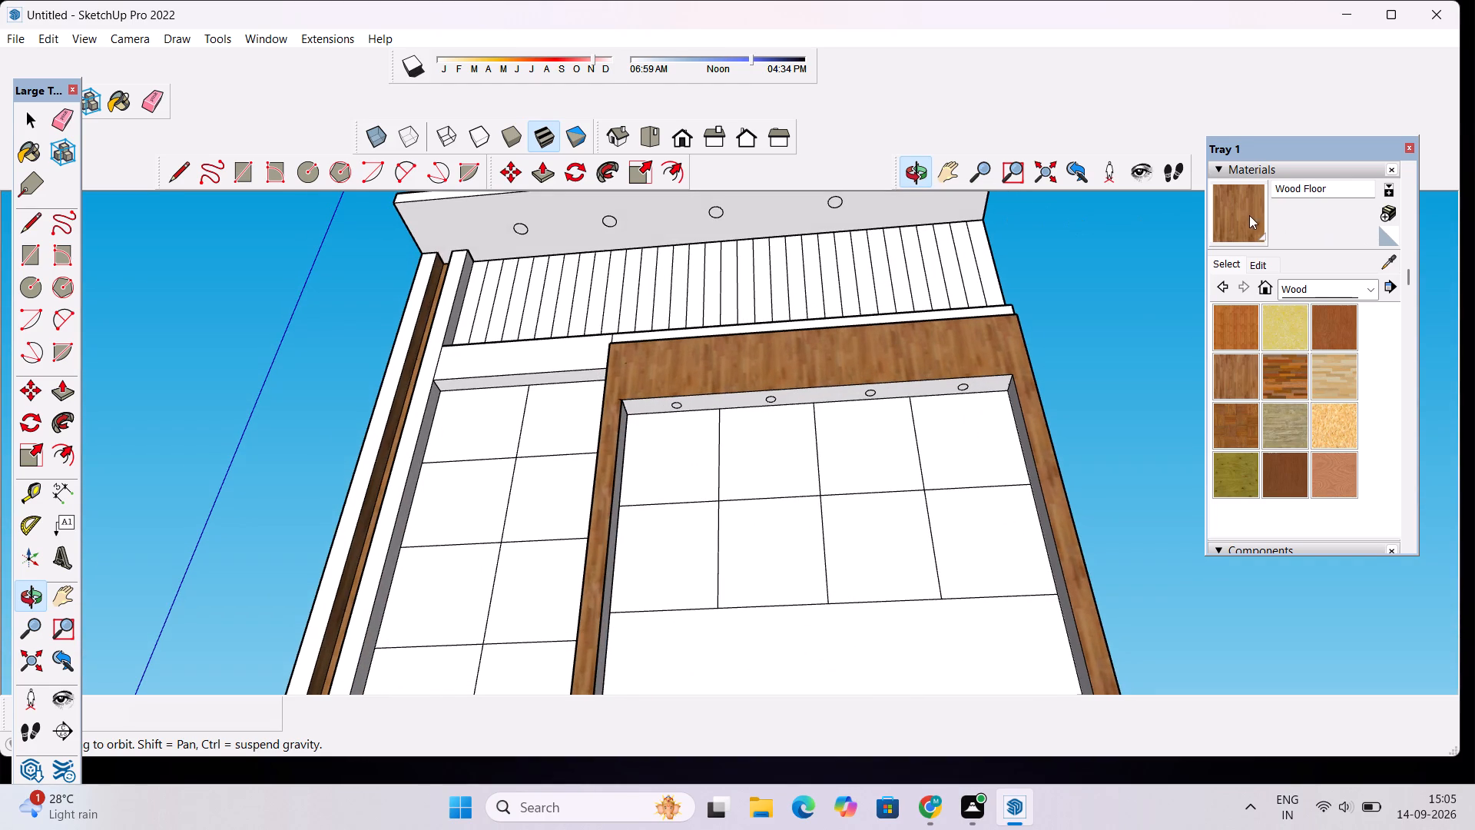
{"action": "left_click", "coordinate": [1245, 213]}
{"action": "left_click", "coordinate": [990, 387]}
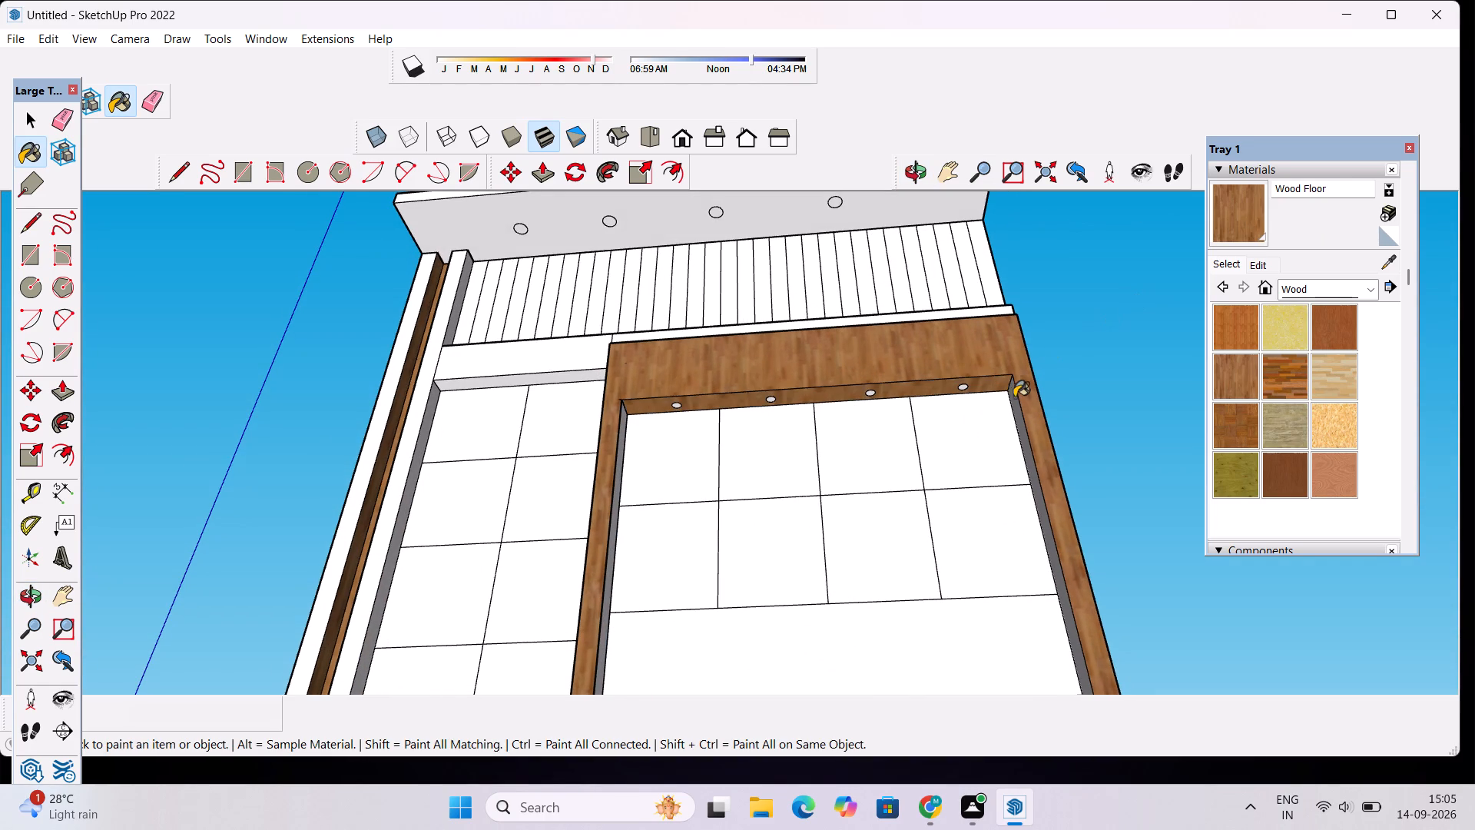
Paint the inner vertical faces of the large window frame, including the thin strip beside the left one, with Wood Floor.
{"action": "left_click", "coordinate": [1016, 399]}
{"action": "scroll", "coordinate": [609, 495], "scroll_direction": "up", "scroll_amount": 10}
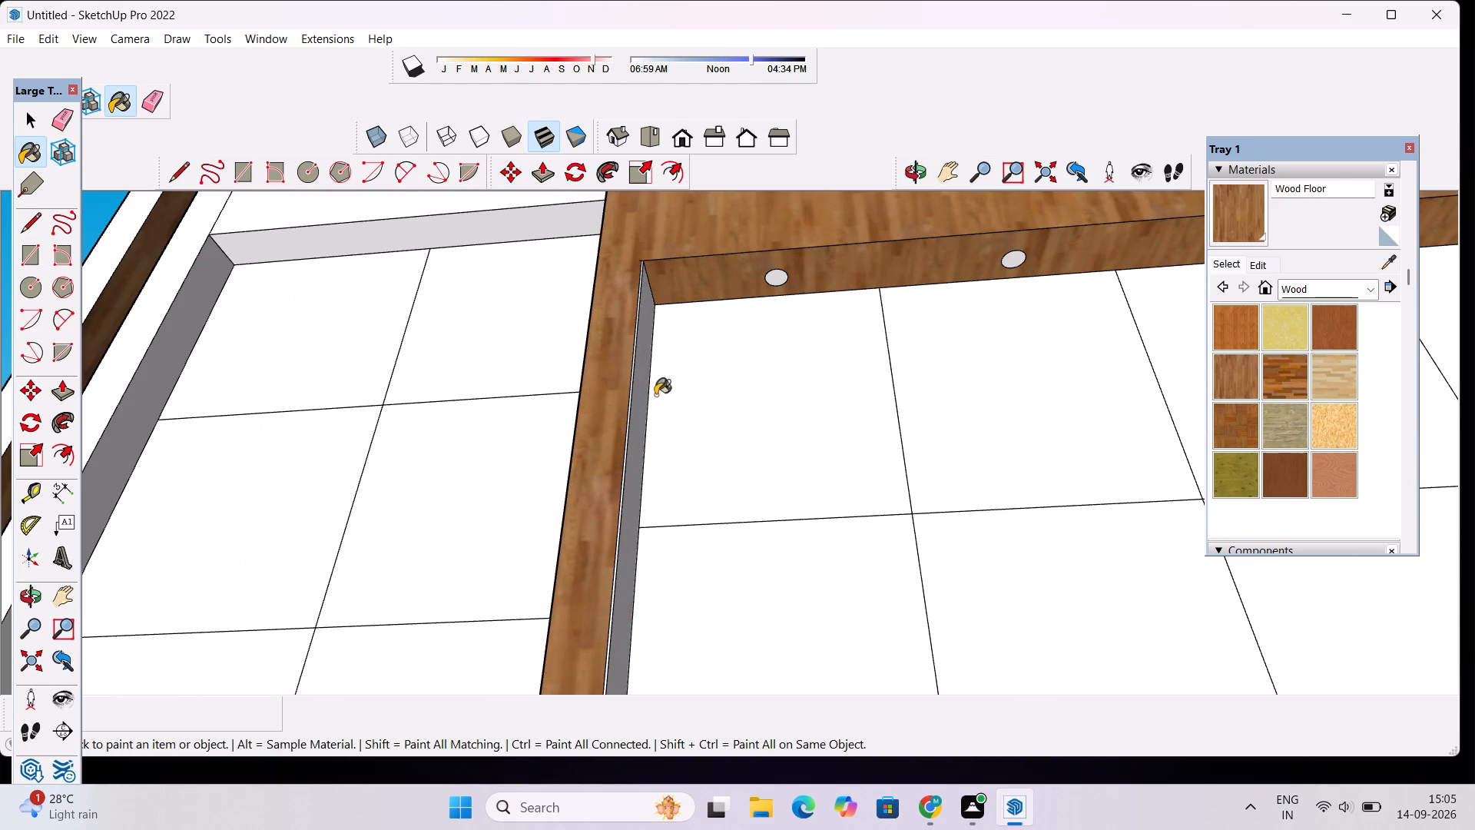
{"action": "left_click", "coordinate": [634, 409]}
{"action": "scroll", "coordinate": [636, 373], "scroll_direction": "down", "scroll_amount": 5}
{"action": "scroll", "coordinate": [626, 355], "scroll_direction": "up", "scroll_amount": 4}
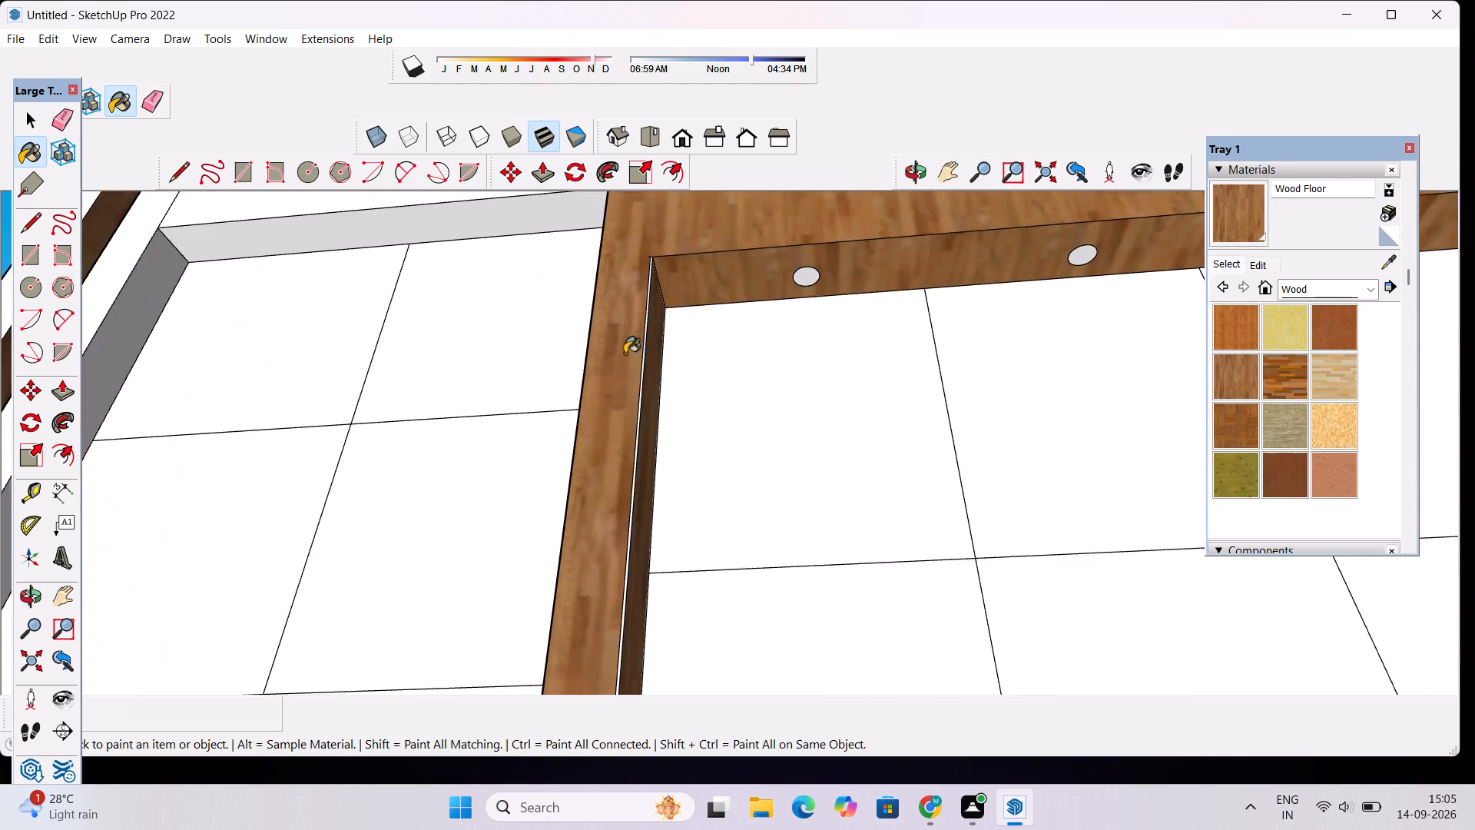
{"action": "scroll", "coordinate": [625, 354], "scroll_direction": "up", "scroll_amount": 12}
{"action": "left_click", "coordinate": [682, 250]}
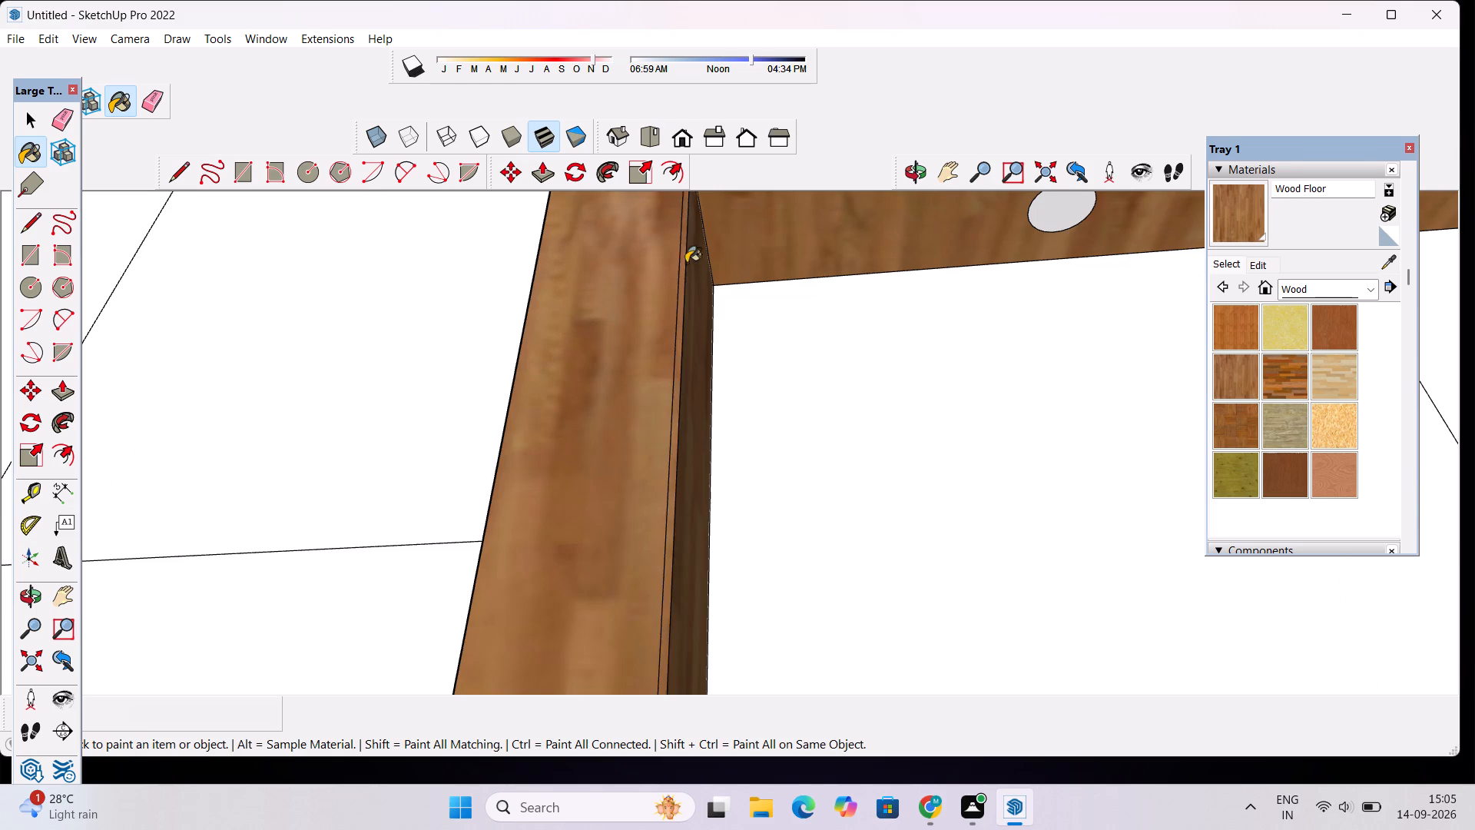
{"action": "scroll", "coordinate": [686, 263], "scroll_direction": "down", "scroll_amount": 14}
Paint the top face of the large window frame's bottom sill with Wood Floor.
{"action": "left_click", "coordinate": [907, 165]}
{"action": "left_click_drag", "start_coordinate": [880, 263], "coordinate": [968, 590]}
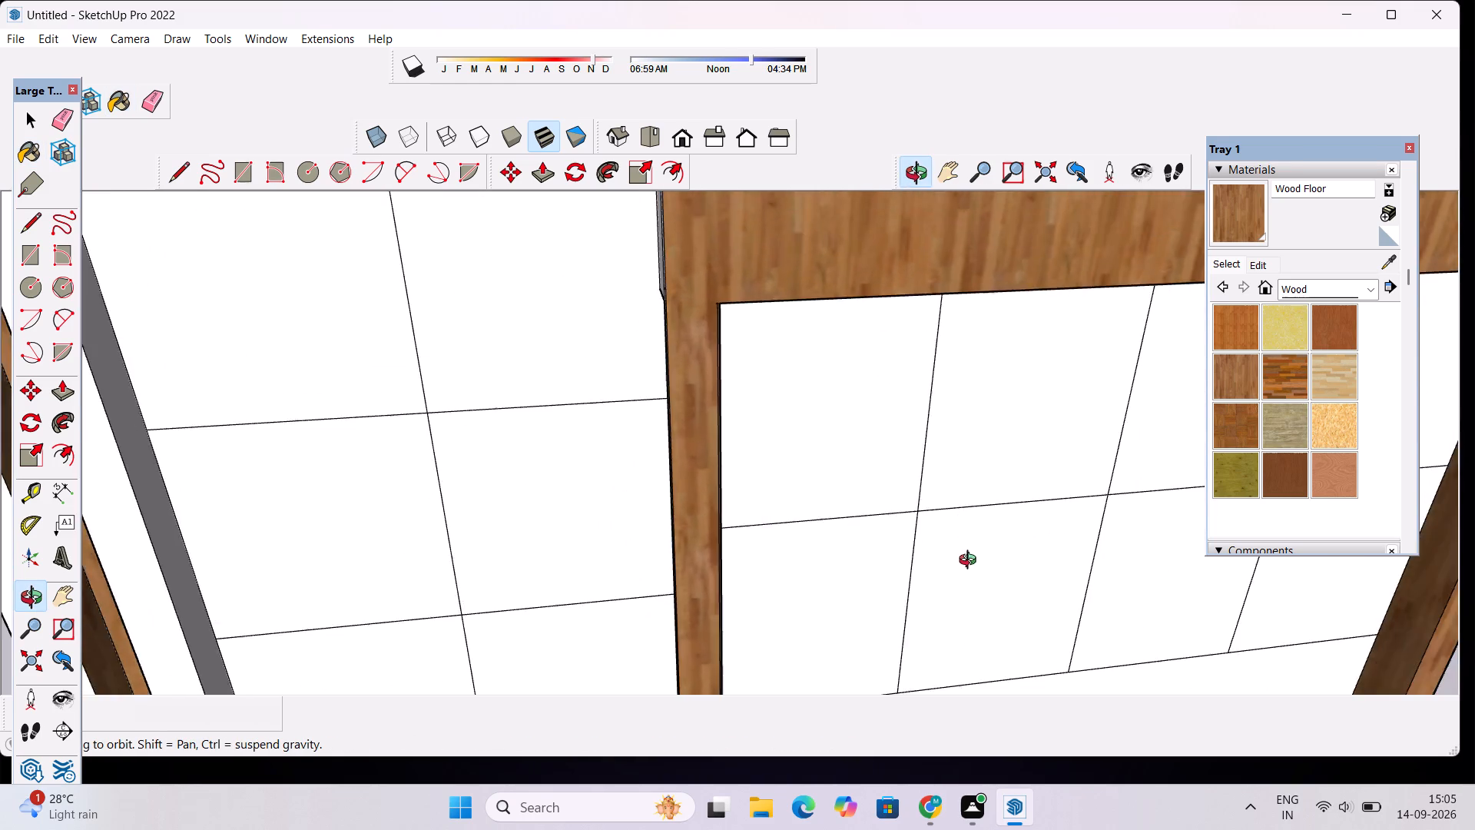
{"action": "scroll", "coordinate": [973, 537], "scroll_direction": "down", "scroll_amount": 7}
{"action": "left_click_drag", "start_coordinate": [944, 480], "coordinate": [972, 554]}
{"action": "left_click", "coordinate": [977, 564]}
{"action": "left_click_drag", "start_coordinate": [930, 358], "coordinate": [976, 508]}
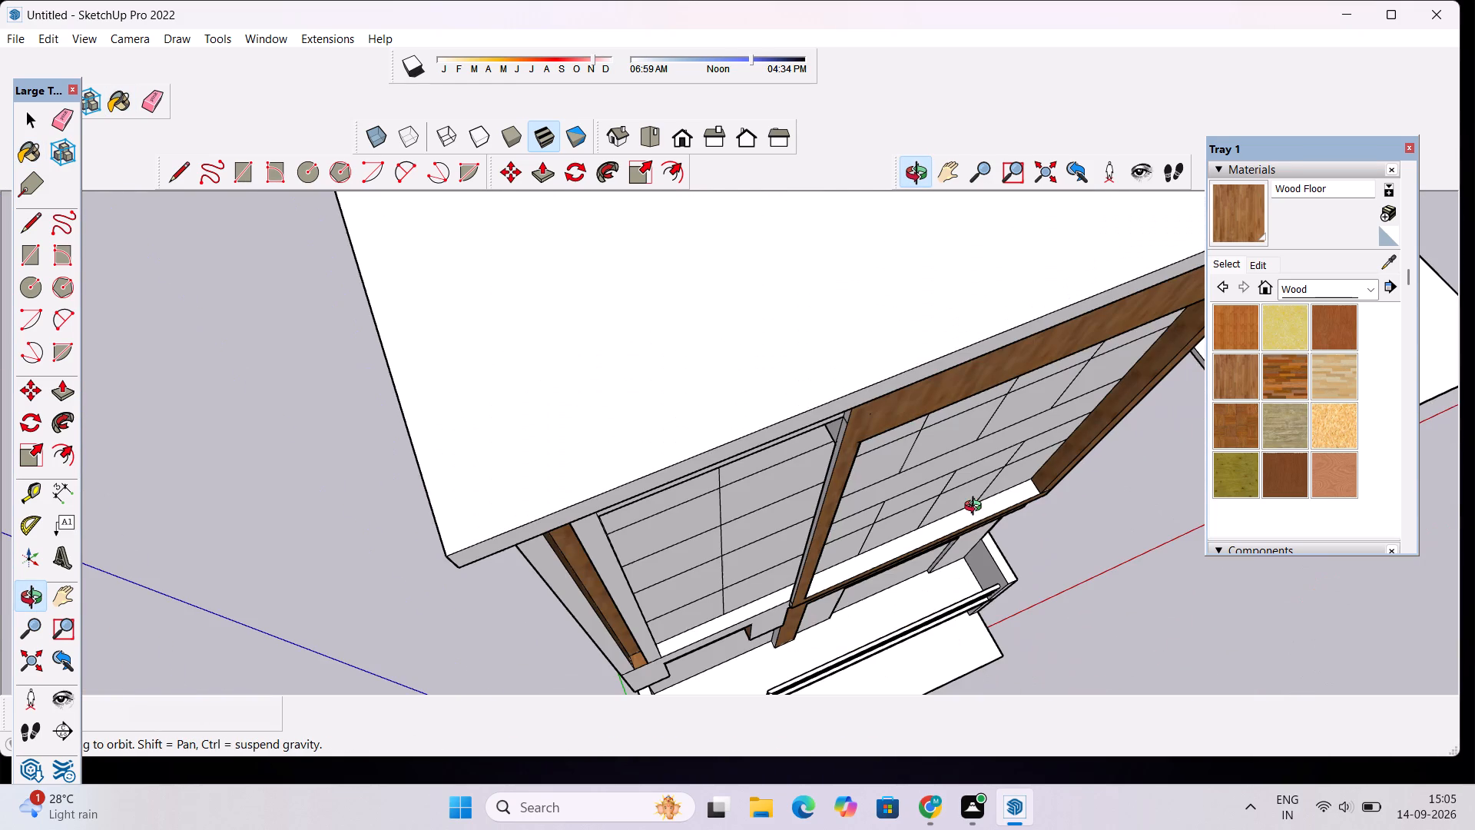
{"action": "left_click_drag", "start_coordinate": [976, 529], "coordinate": [938, 430], "text": "shift"}
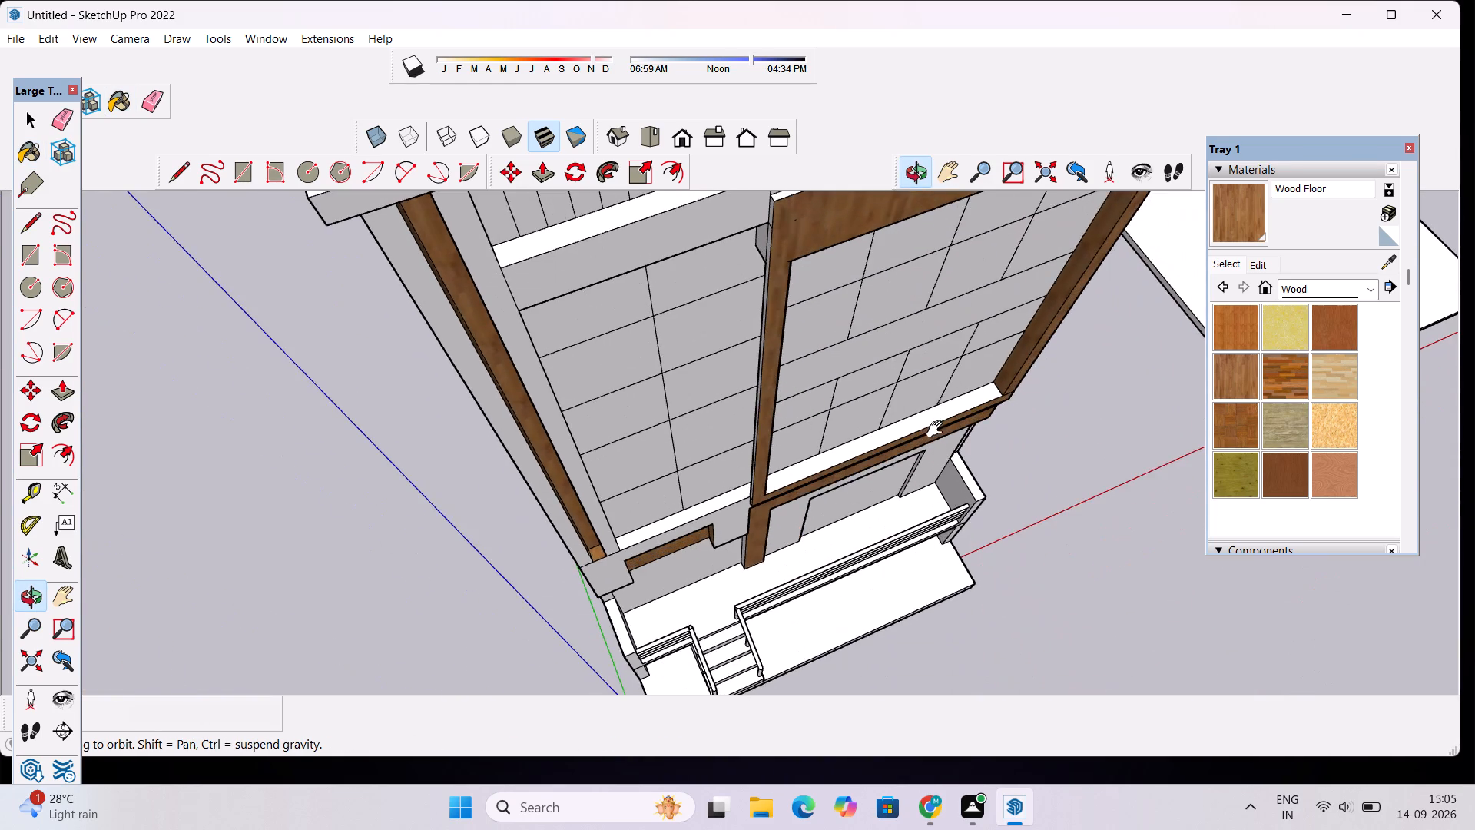
{"action": "scroll", "coordinate": [933, 422], "scroll_direction": "up", "scroll_amount": 4, "text": "shift"}
{"action": "left_click", "coordinate": [1222, 211]}
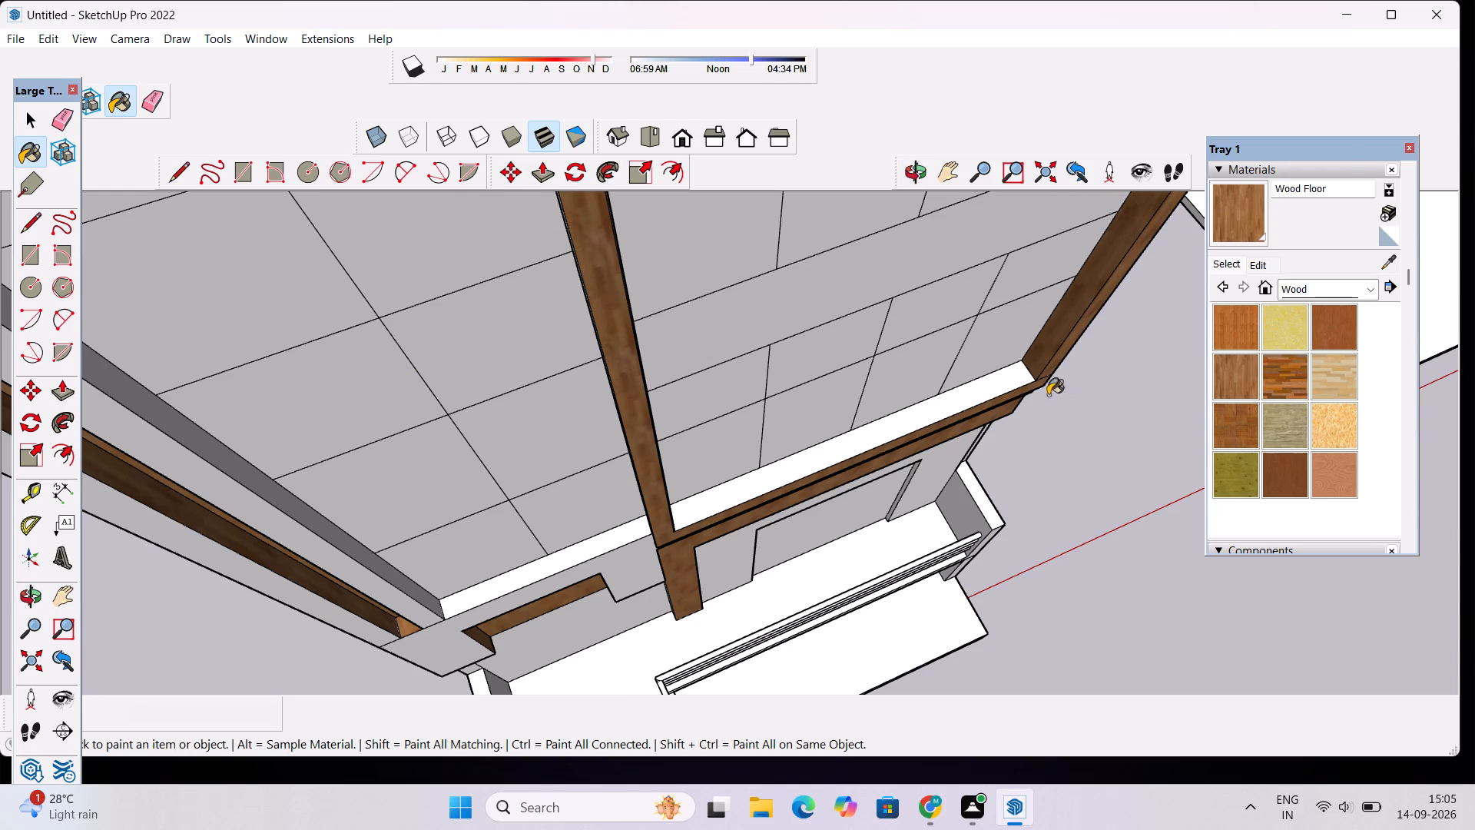
{"action": "left_click", "coordinate": [999, 387]}
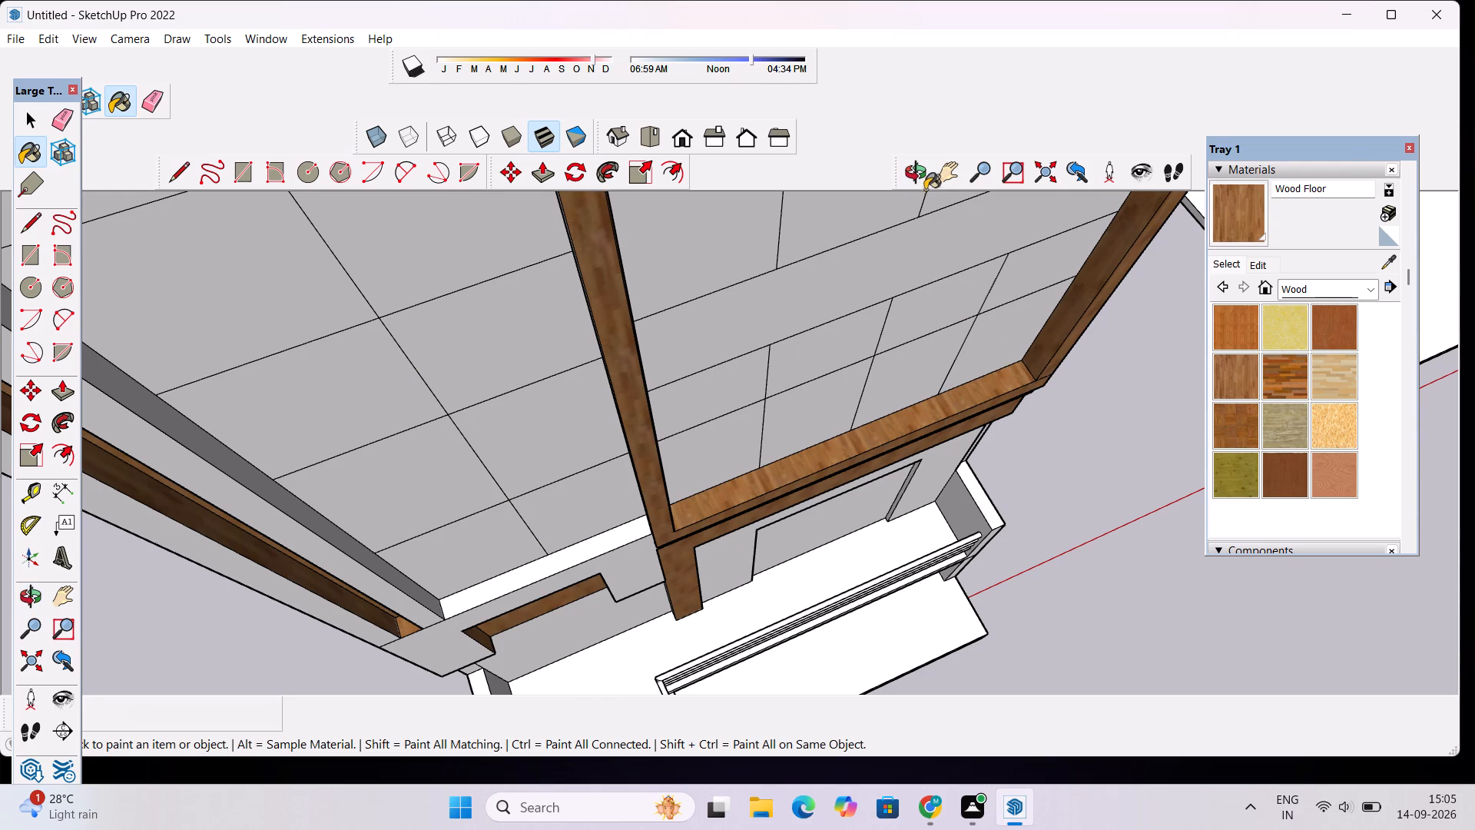
Paint the outer left side faces of the large window frame's vertical member with Wood Floor.
{"action": "left_click", "coordinate": [910, 175]}
{"action": "left_click_drag", "start_coordinate": [825, 288], "coordinate": [1068, 219]}
{"action": "left_click", "coordinate": [1235, 203]}
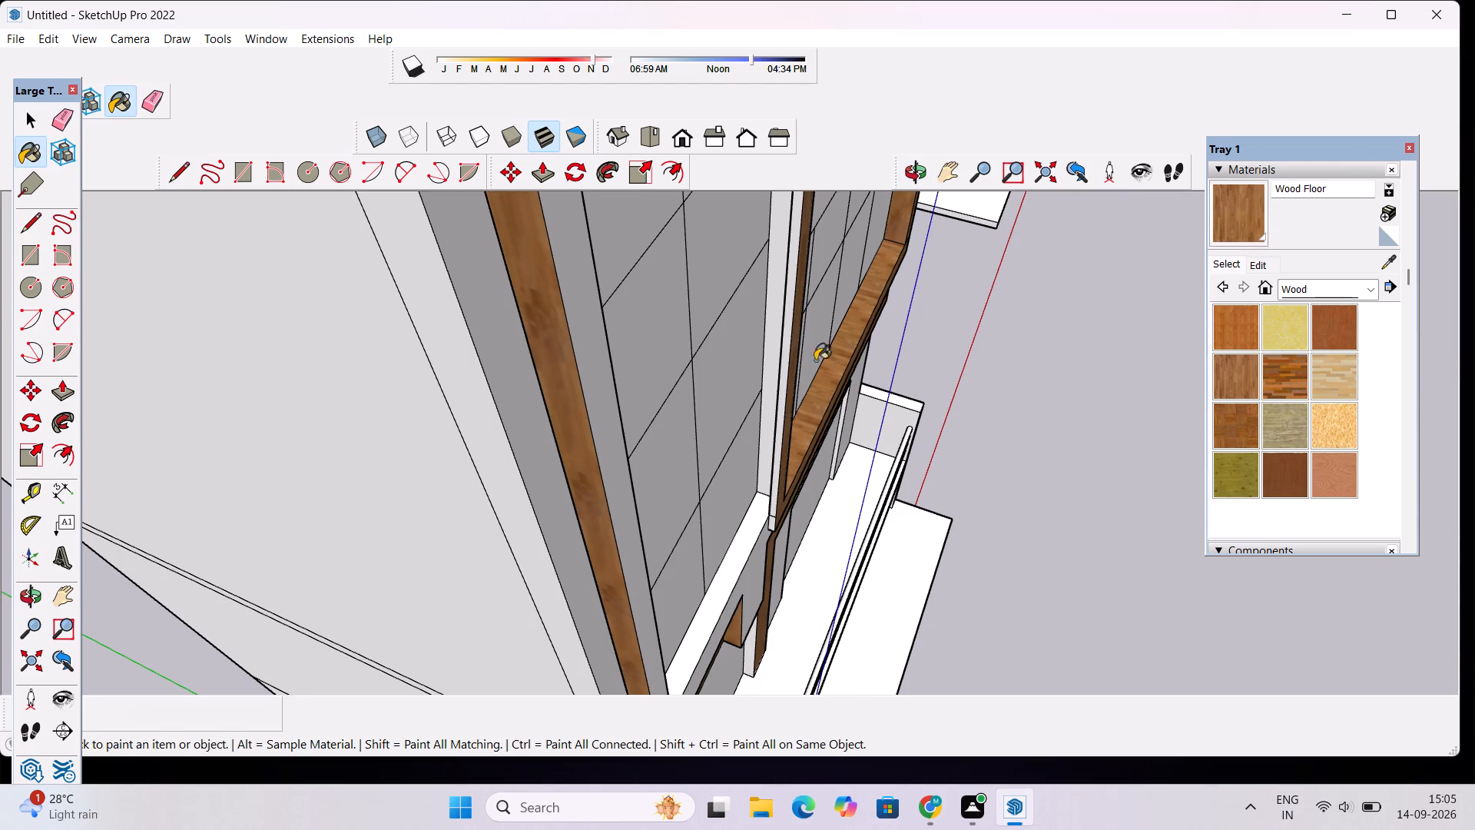
{"action": "left_click", "coordinate": [774, 460]}
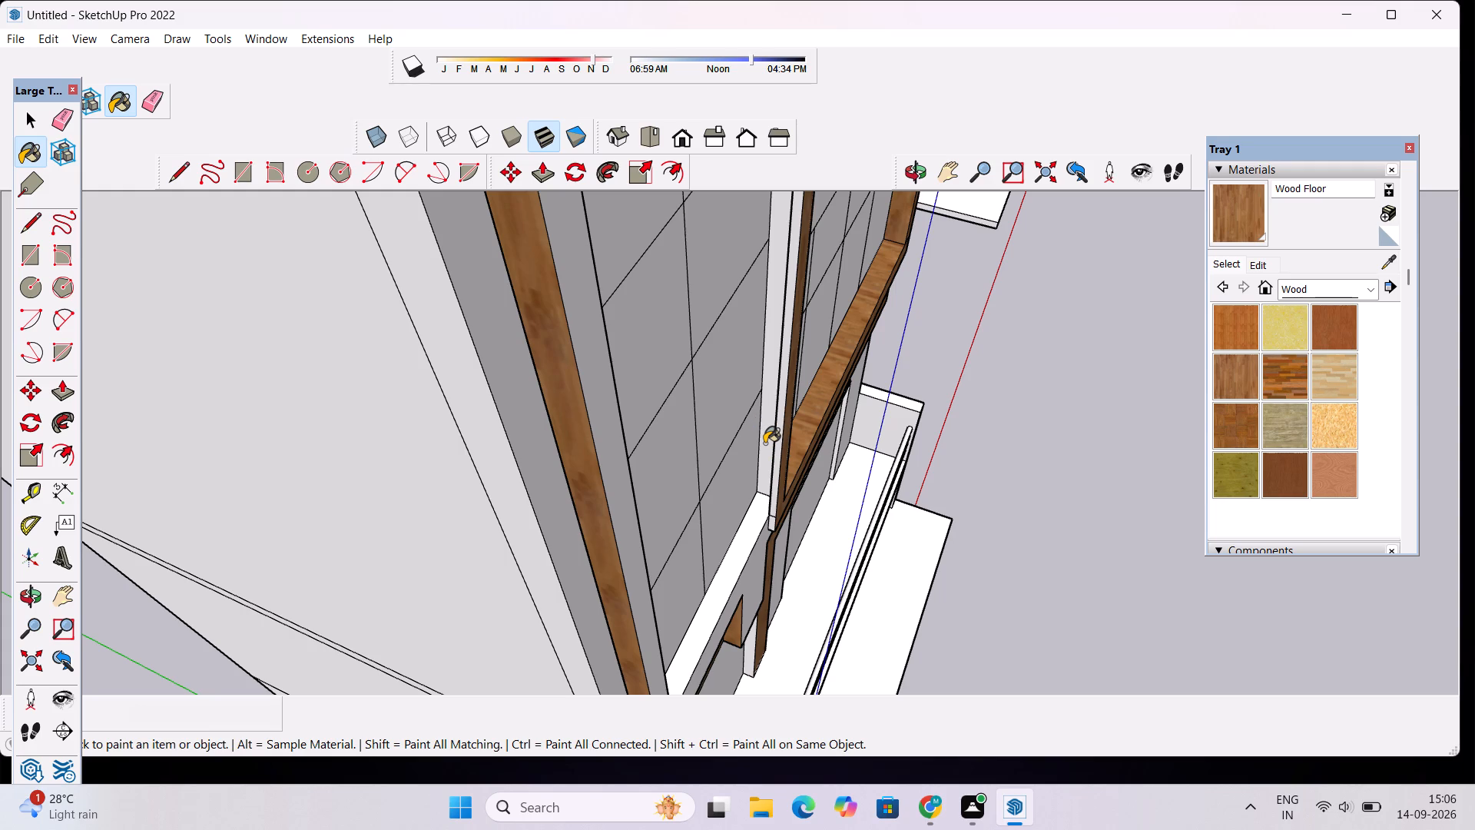
{"action": "left_click", "coordinate": [764, 443]}
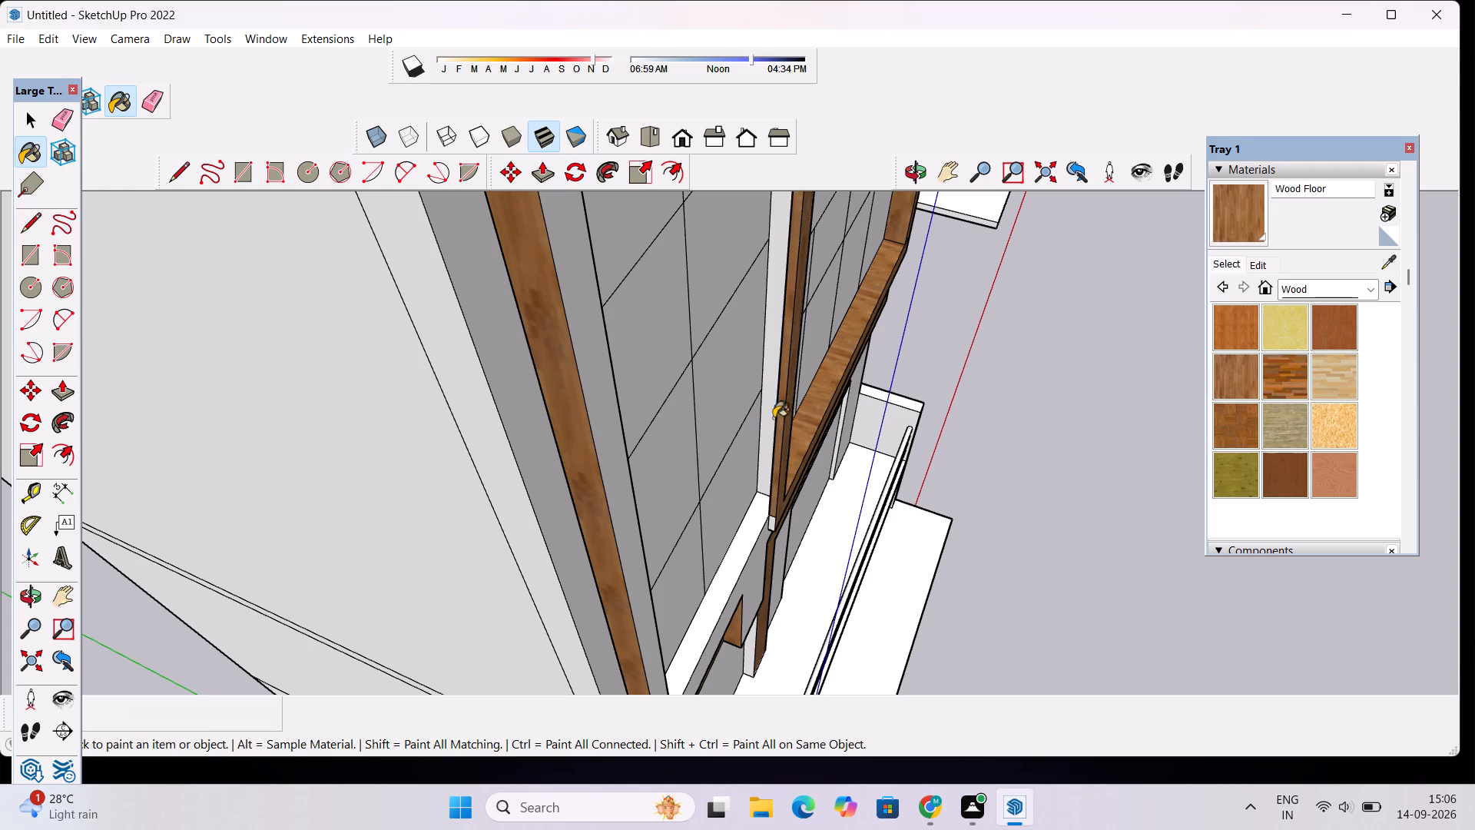
{"action": "left_click_drag", "start_coordinate": [863, 284], "coordinate": [883, 433], "text": "shift"}
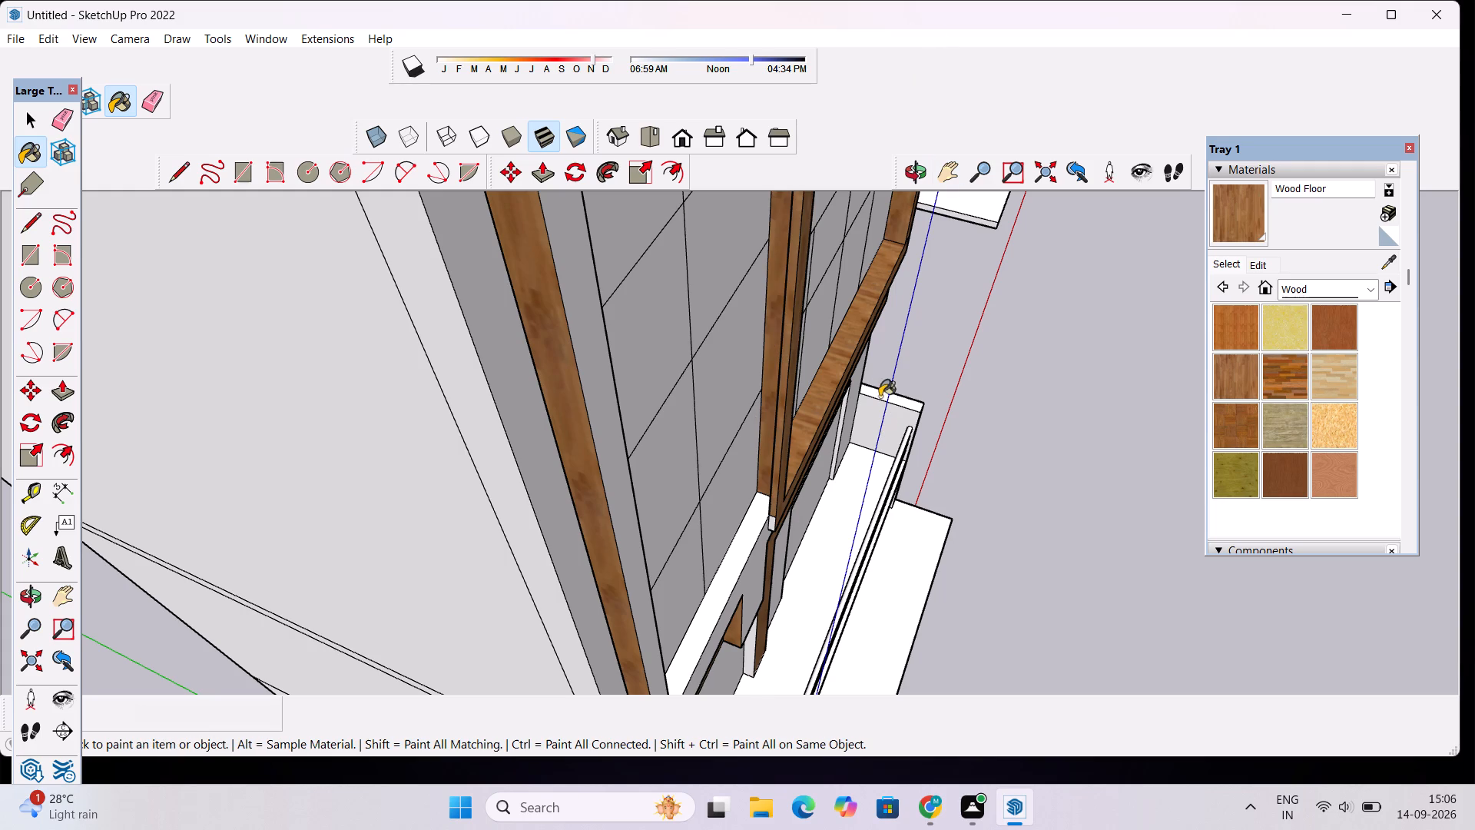
{"action": "key", "text": "ctrl+z"}
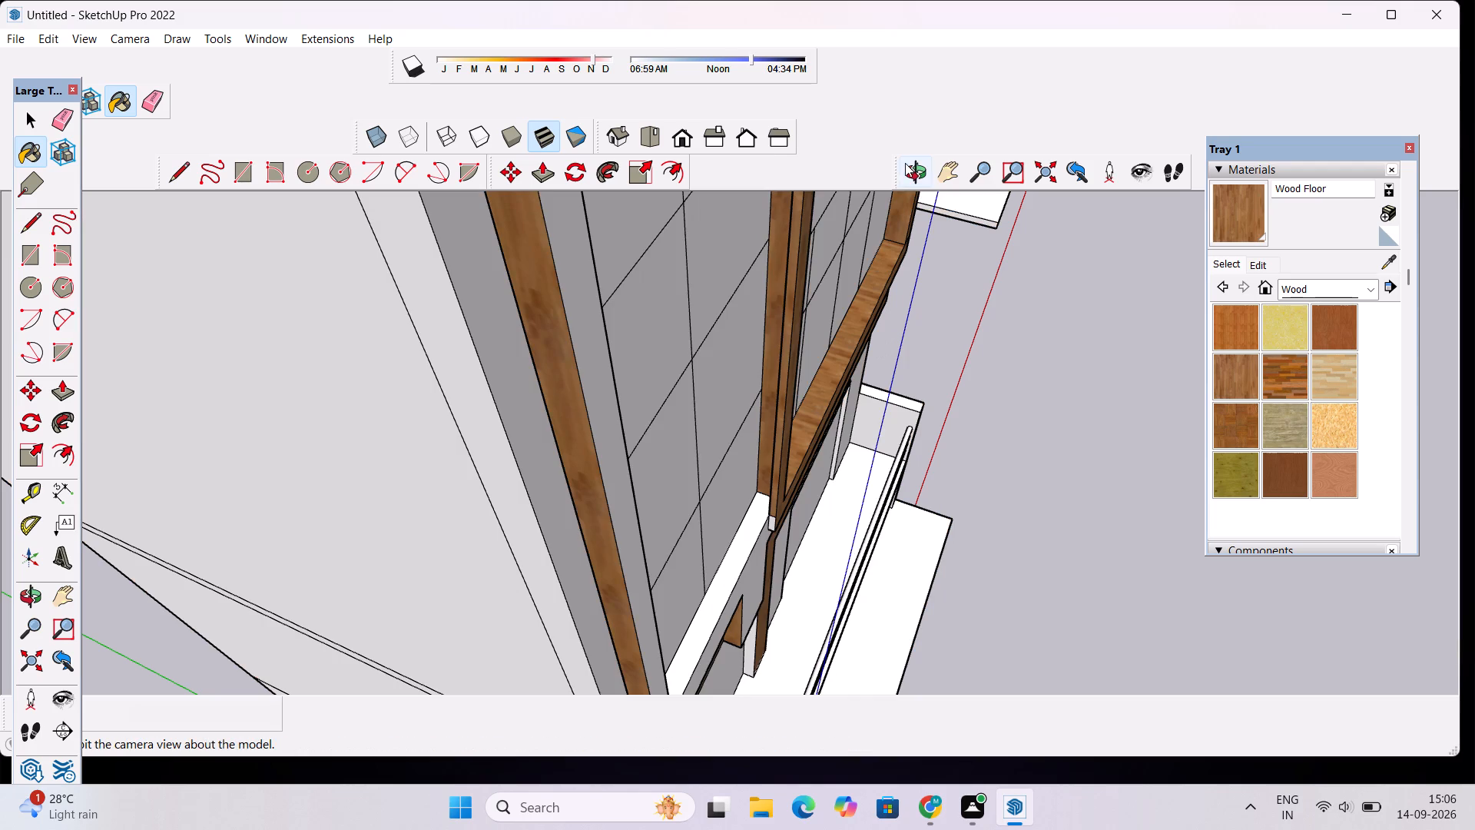
Paint the thin top edge of the large window frame with Wood Floor.
{"action": "left_click", "coordinate": [907, 165]}
{"action": "left_click_drag", "start_coordinate": [887, 287], "coordinate": [893, 419], "text": "shift"}
{"action": "scroll", "coordinate": [893, 416], "scroll_direction": "down", "scroll_amount": 9, "text": "shift"}
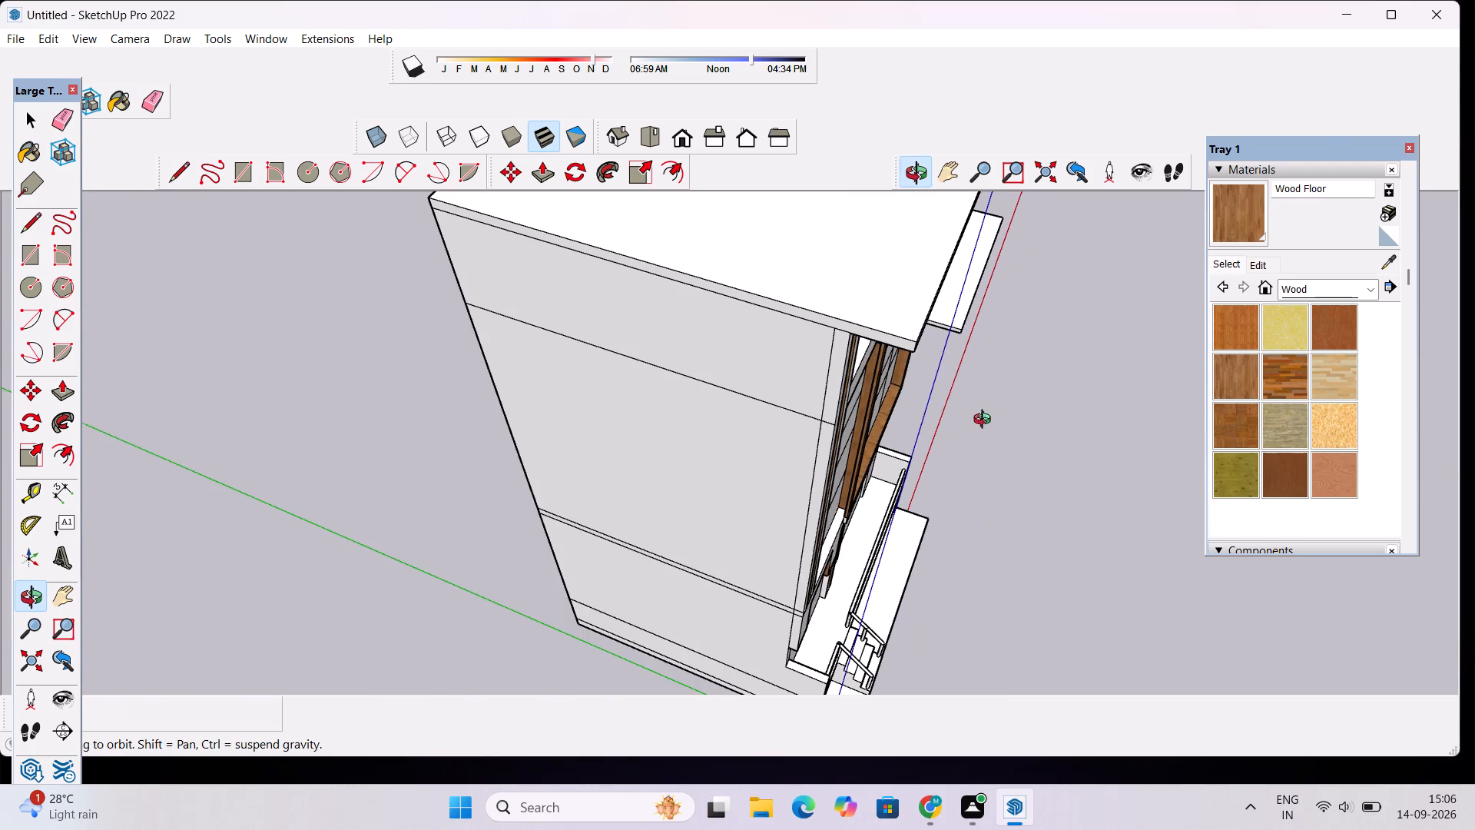
{"action": "left_click_drag", "start_coordinate": [986, 421], "coordinate": [768, 264]}
{"action": "scroll", "coordinate": [840, 230], "scroll_direction": "up", "scroll_amount": 5}
{"action": "left_click_drag", "start_coordinate": [839, 302], "coordinate": [854, 456]}
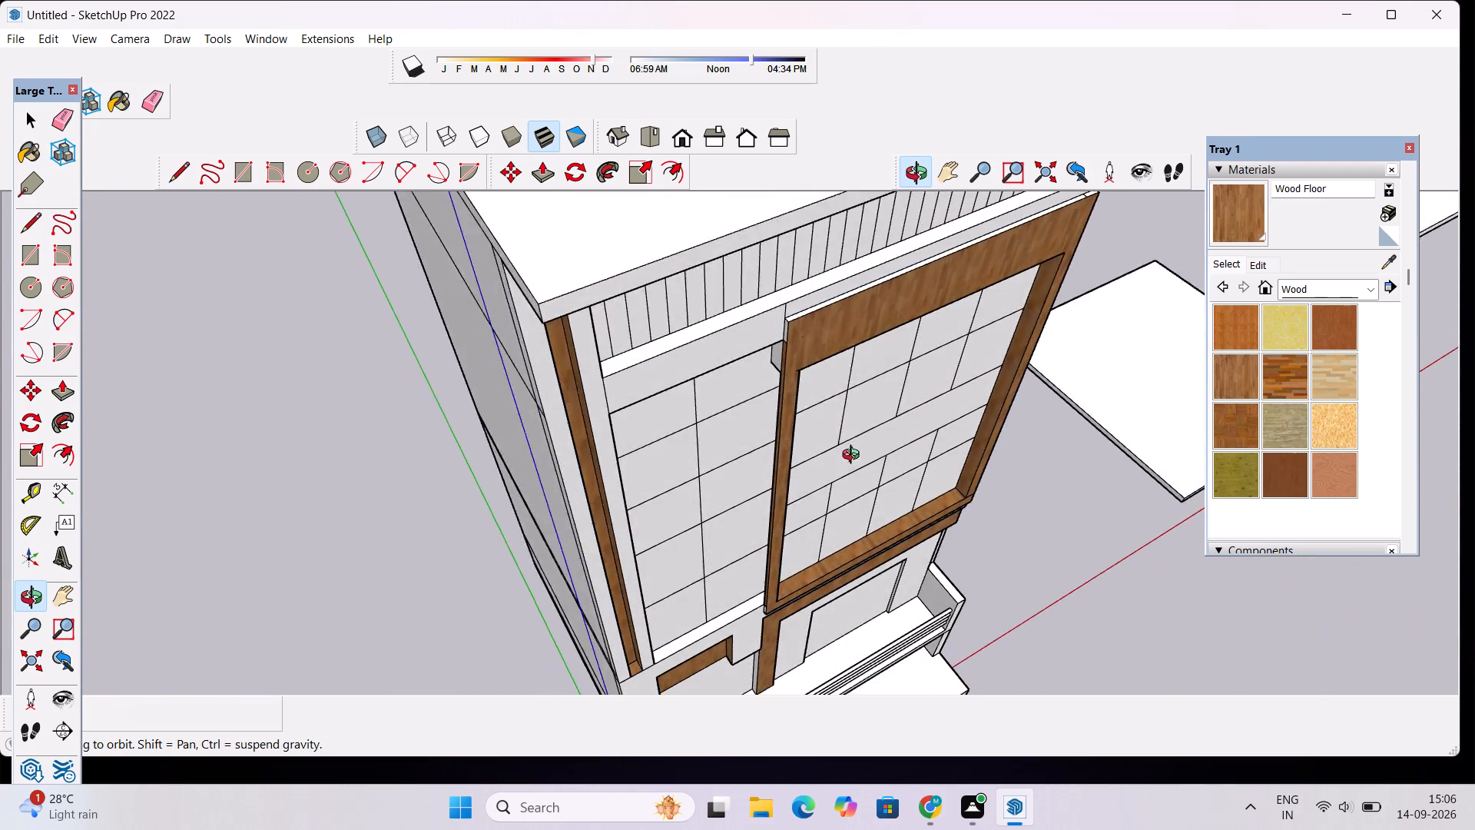
{"action": "left_click_drag", "start_coordinate": [854, 456], "coordinate": [846, 474]}
{"action": "scroll", "coordinate": [883, 295], "scroll_direction": "up", "scroll_amount": 4}
{"action": "left_click", "coordinate": [1238, 208]}
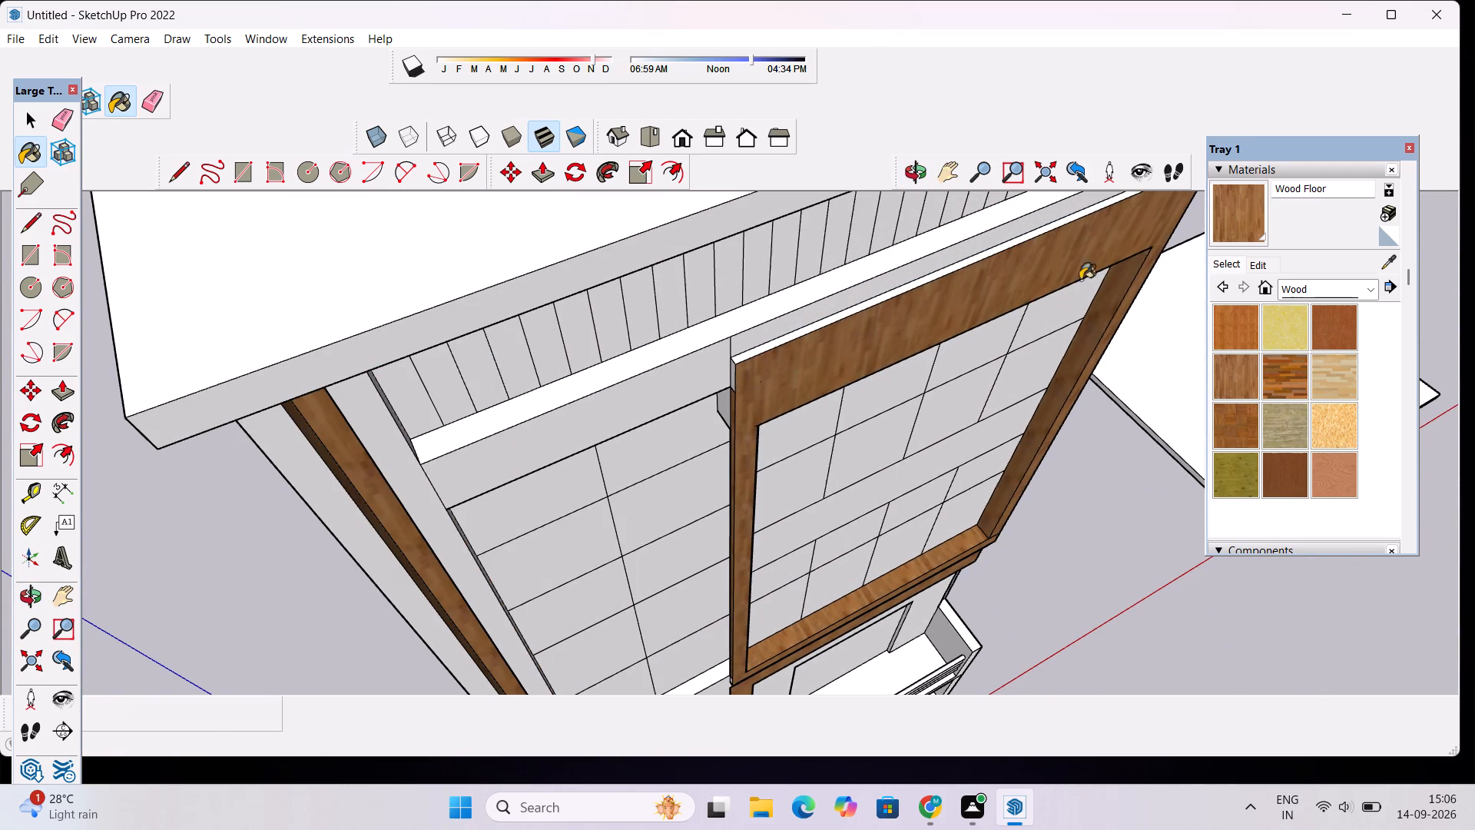
{"action": "scroll", "coordinate": [1009, 242], "scroll_direction": "up", "scroll_amount": 6}
{"action": "left_click", "coordinate": [1009, 242]}
{"action": "scroll", "coordinate": [994, 251], "scroll_direction": "down", "scroll_amount": 10}
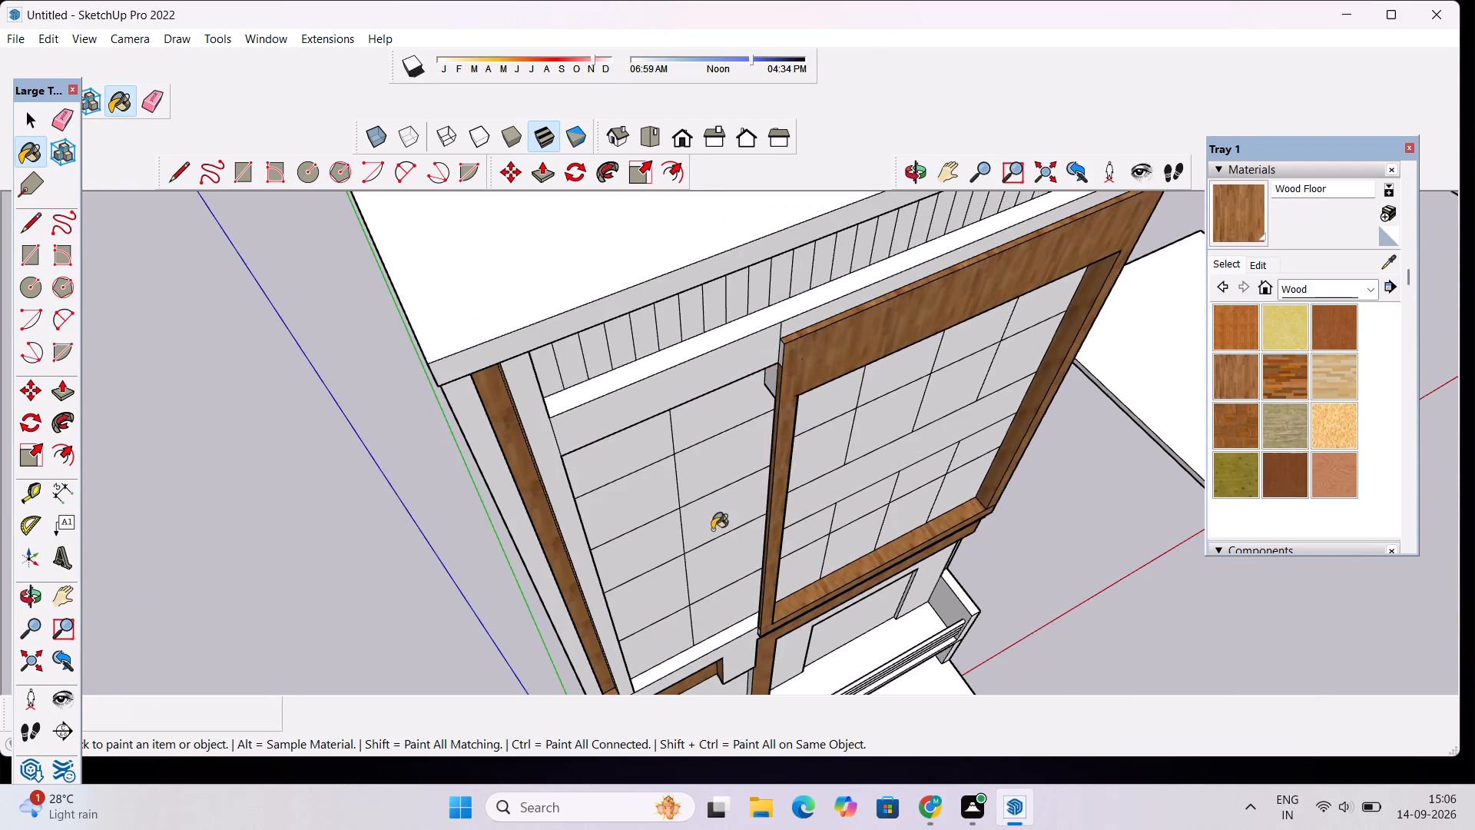
Paint the remaining upper part of the large window frame's outer left side with Wood Floor.
{"action": "scroll", "coordinate": [764, 373], "scroll_direction": "up", "scroll_amount": 8}
{"action": "scroll", "coordinate": [876, 350], "scroll_direction": "up", "scroll_amount": 8}
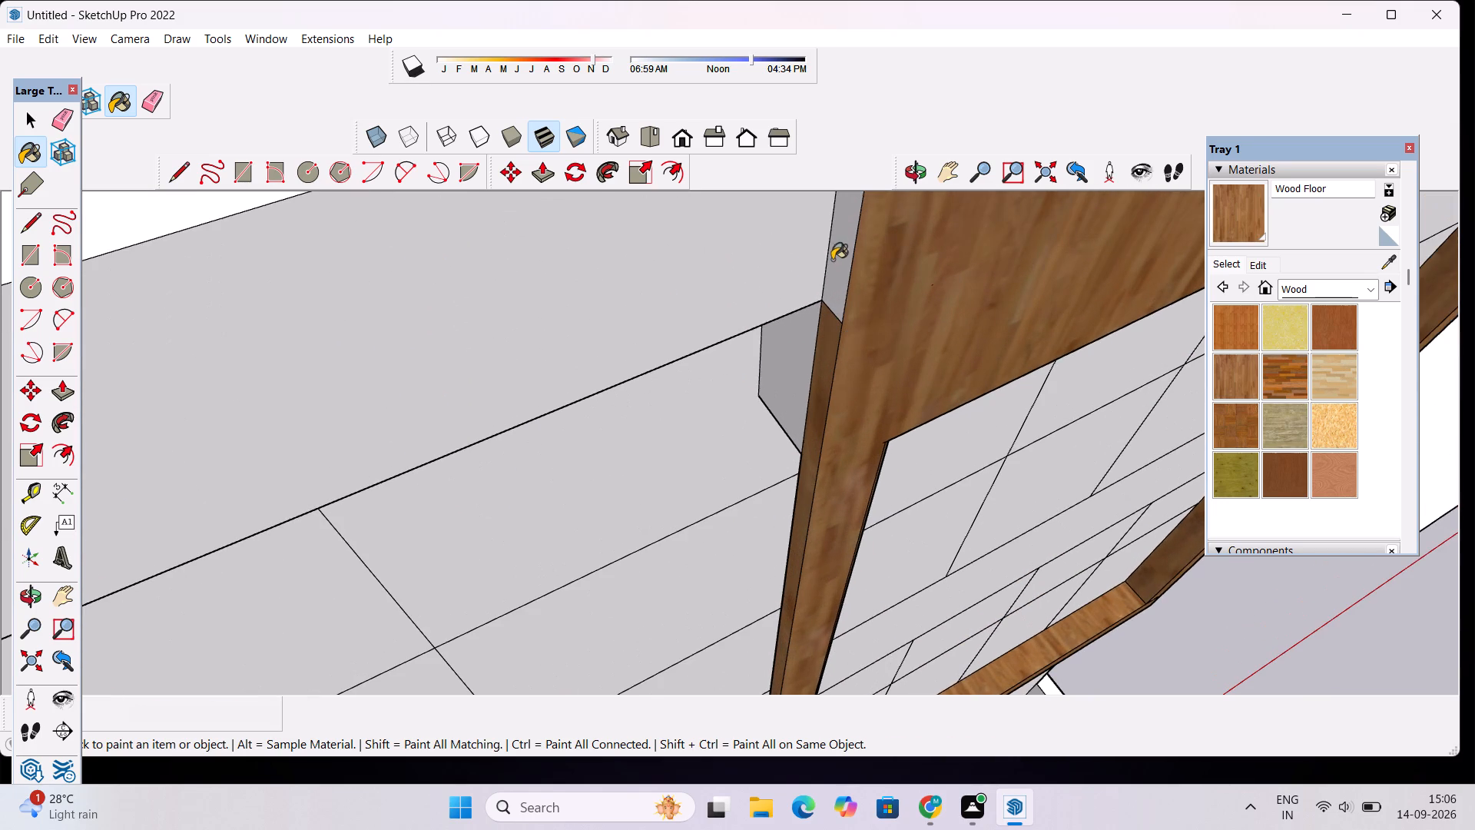
{"action": "left_click", "coordinate": [832, 259]}
{"action": "scroll", "coordinate": [832, 263], "scroll_direction": "down", "scroll_amount": 15}
Paint the large window frame's outer right side and the small leftover piece at its top right corner with Wood Floor.
{"action": "left_click", "coordinate": [927, 171]}
{"action": "left_click_drag", "start_coordinate": [1008, 316], "coordinate": [657, 364]}
{"action": "scroll", "coordinate": [653, 357], "scroll_direction": "down", "scroll_amount": 5}
{"action": "left_click_drag", "start_coordinate": [1167, 675], "coordinate": [1015, 492]}
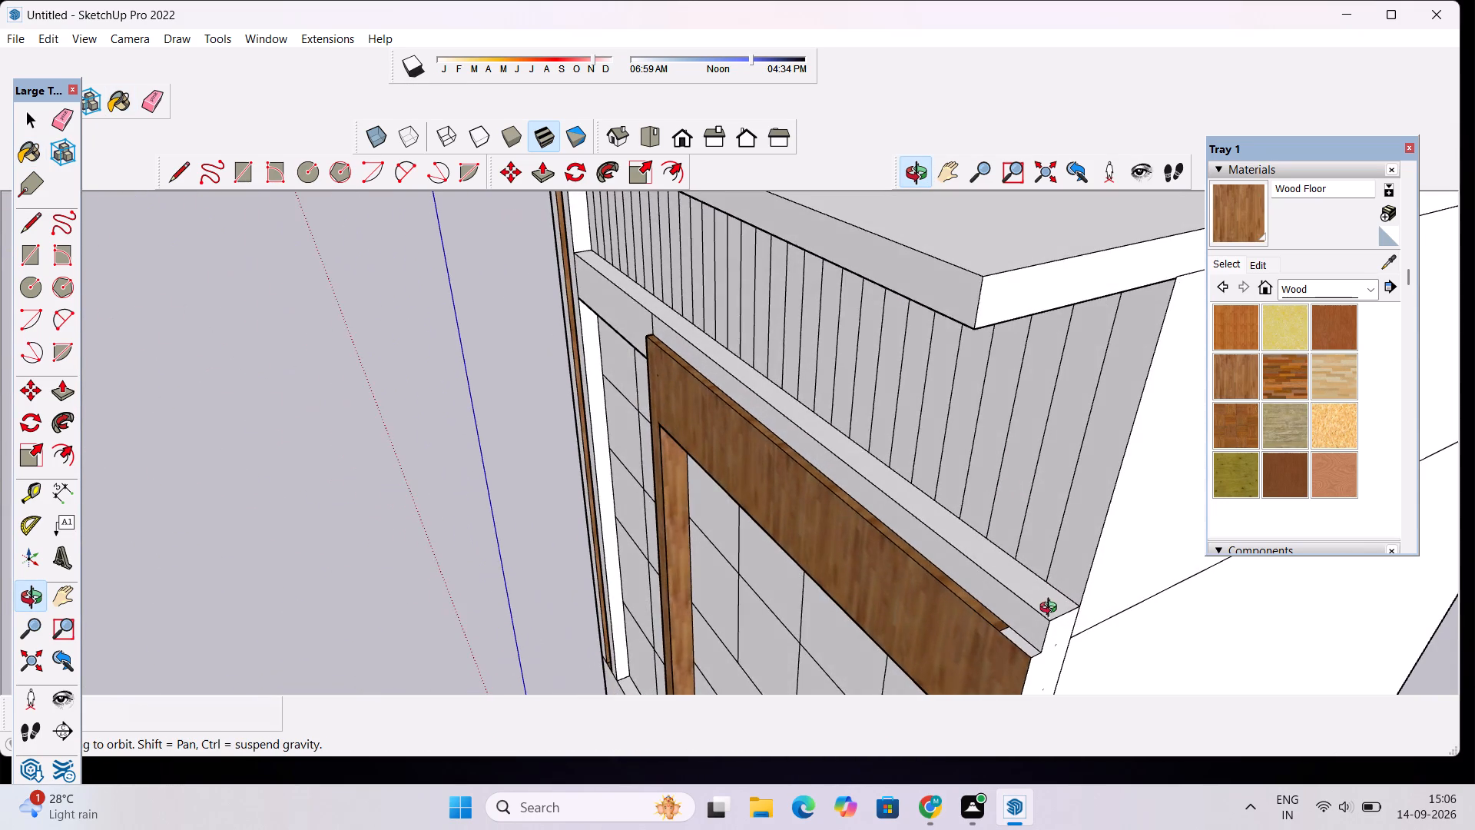
{"action": "scroll", "coordinate": [1055, 613], "scroll_direction": "down", "scroll_amount": 16}
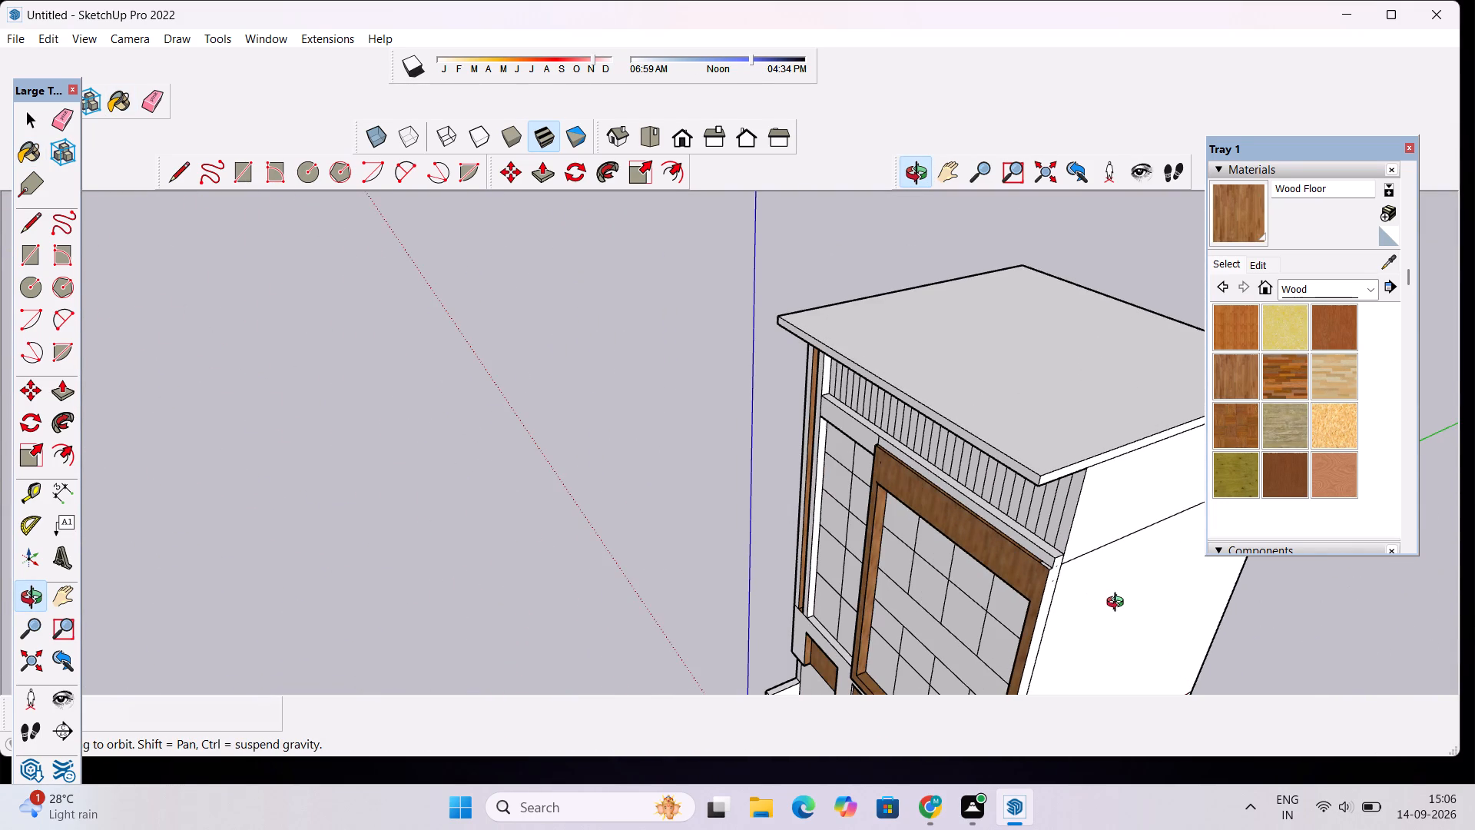
{"action": "left_click_drag", "start_coordinate": [1119, 604], "coordinate": [1010, 493], "text": "shift"}
{"action": "left_click", "coordinate": [1229, 218]}
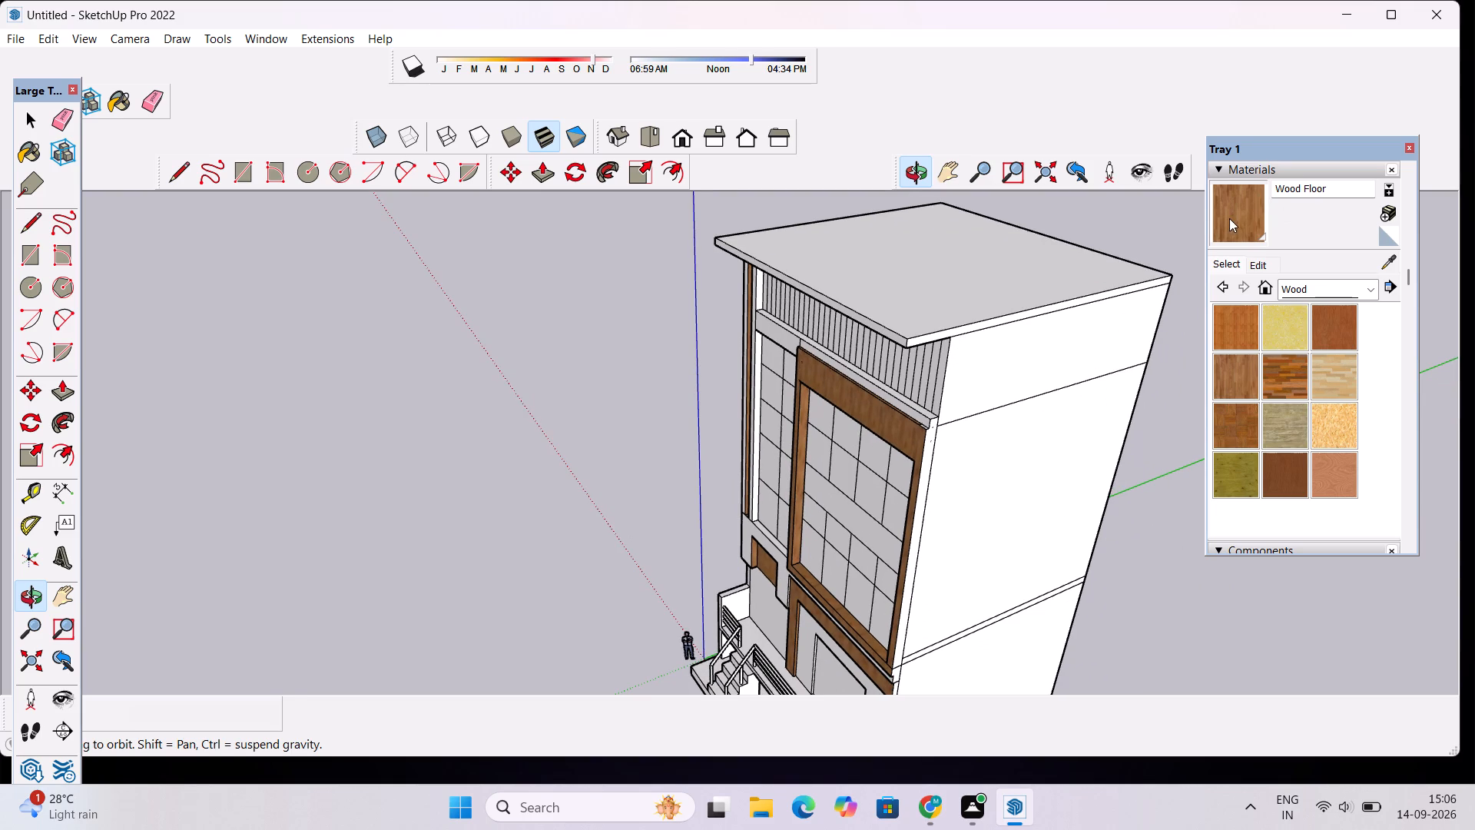
{"action": "scroll", "coordinate": [896, 612], "scroll_direction": "up", "scroll_amount": 5}
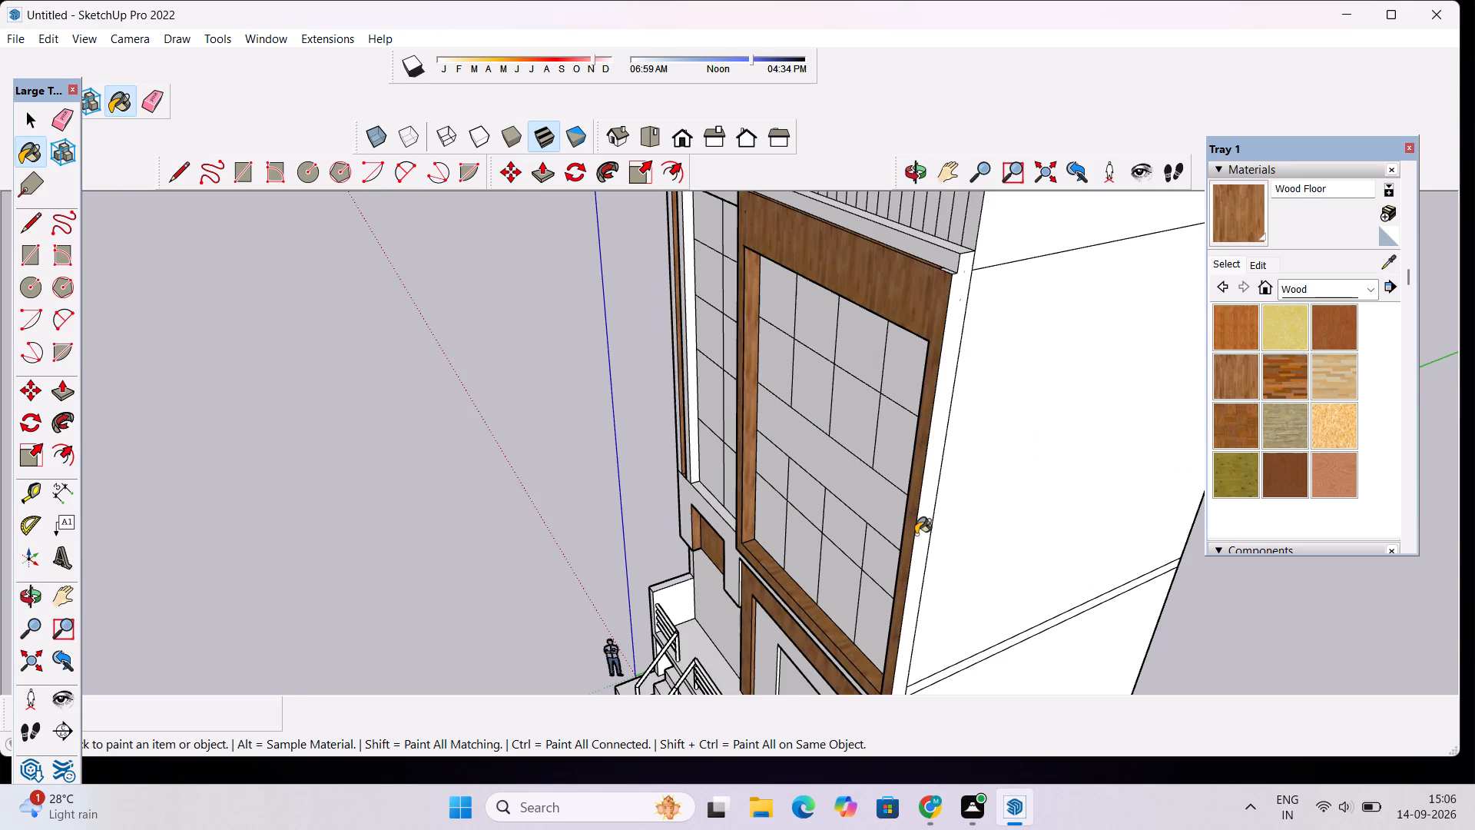
{"action": "left_click", "coordinate": [917, 526]}
{"action": "scroll", "coordinate": [951, 270], "scroll_direction": "up", "scroll_amount": 11}
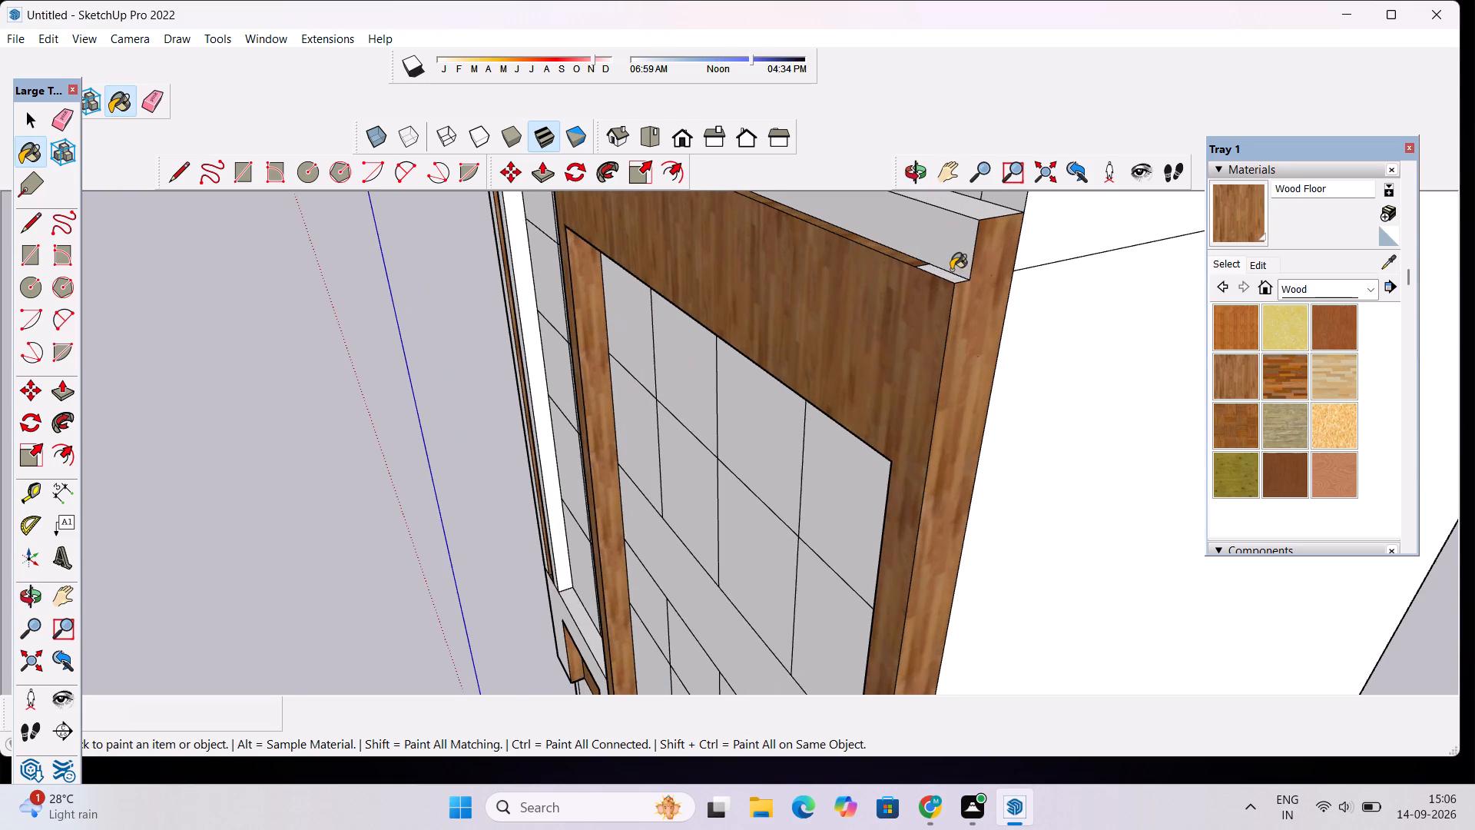
{"action": "left_click", "coordinate": [950, 276]}
{"action": "scroll", "coordinate": [950, 276], "scroll_direction": "down", "scroll_amount": 20}
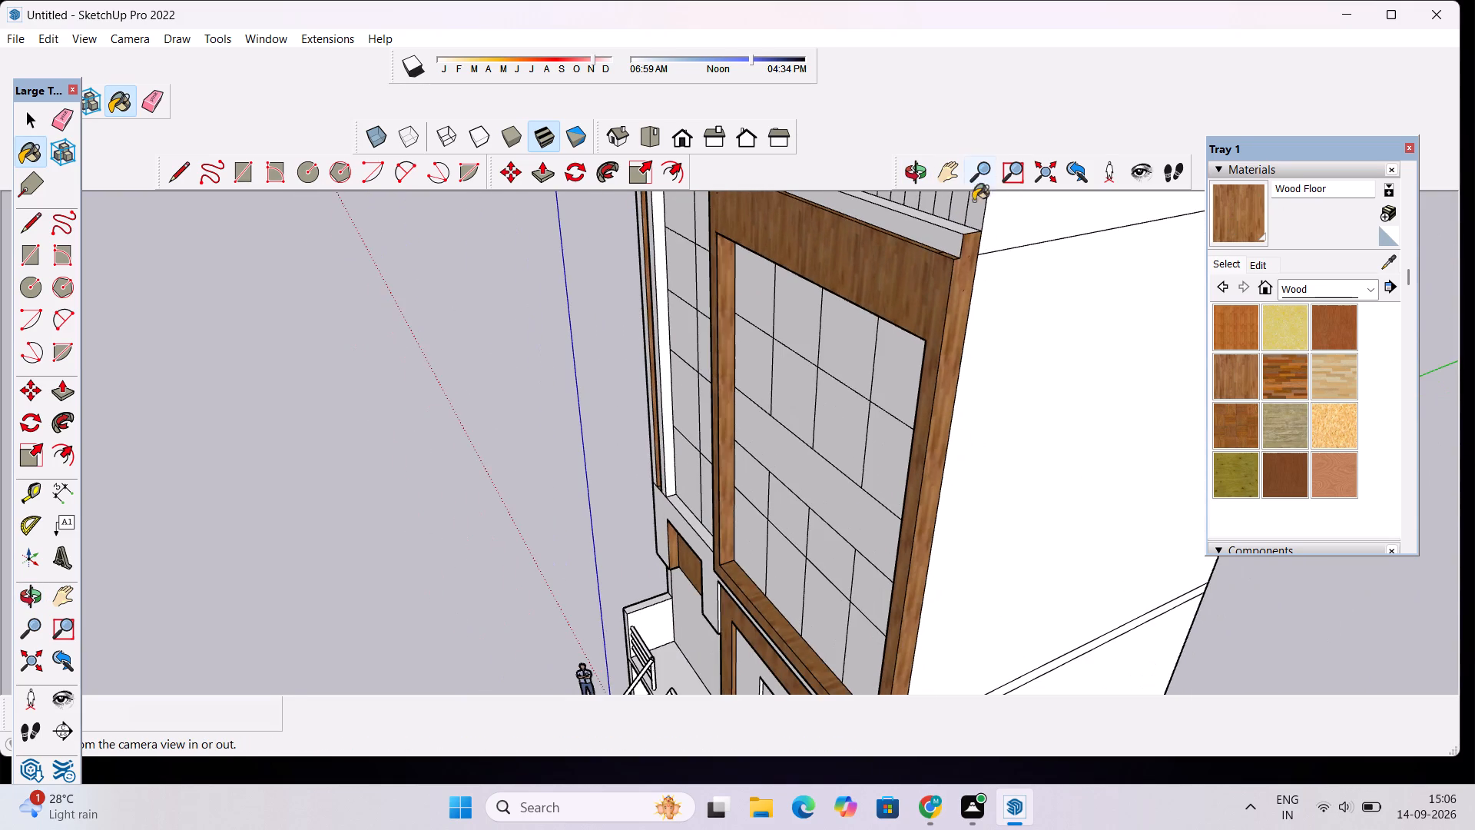
Paint the right end faces of the L-shaped entrance frame and of the large window frame's lower edge with Wood Floor.
{"action": "scroll", "coordinate": [973, 201], "scroll_direction": "down", "scroll_amount": 16}
{"action": "scroll", "coordinate": [887, 589], "scroll_direction": "up", "scroll_amount": 6}
{"action": "scroll", "coordinate": [861, 531], "scroll_direction": "up", "scroll_amount": 4}
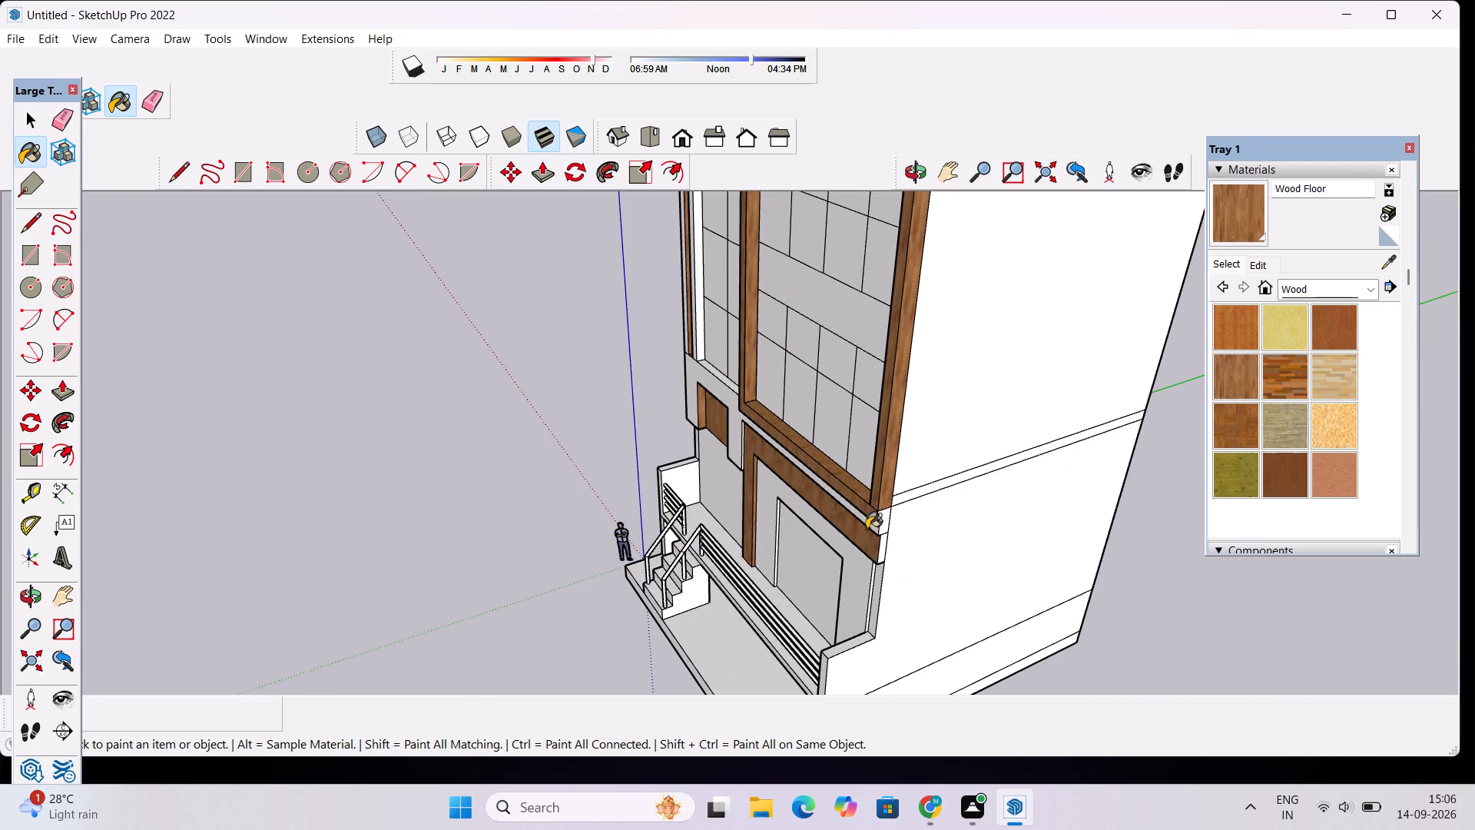
{"action": "scroll", "coordinate": [890, 599], "scroll_direction": "up", "scroll_amount": 9}
{"action": "left_click", "coordinate": [865, 470]}
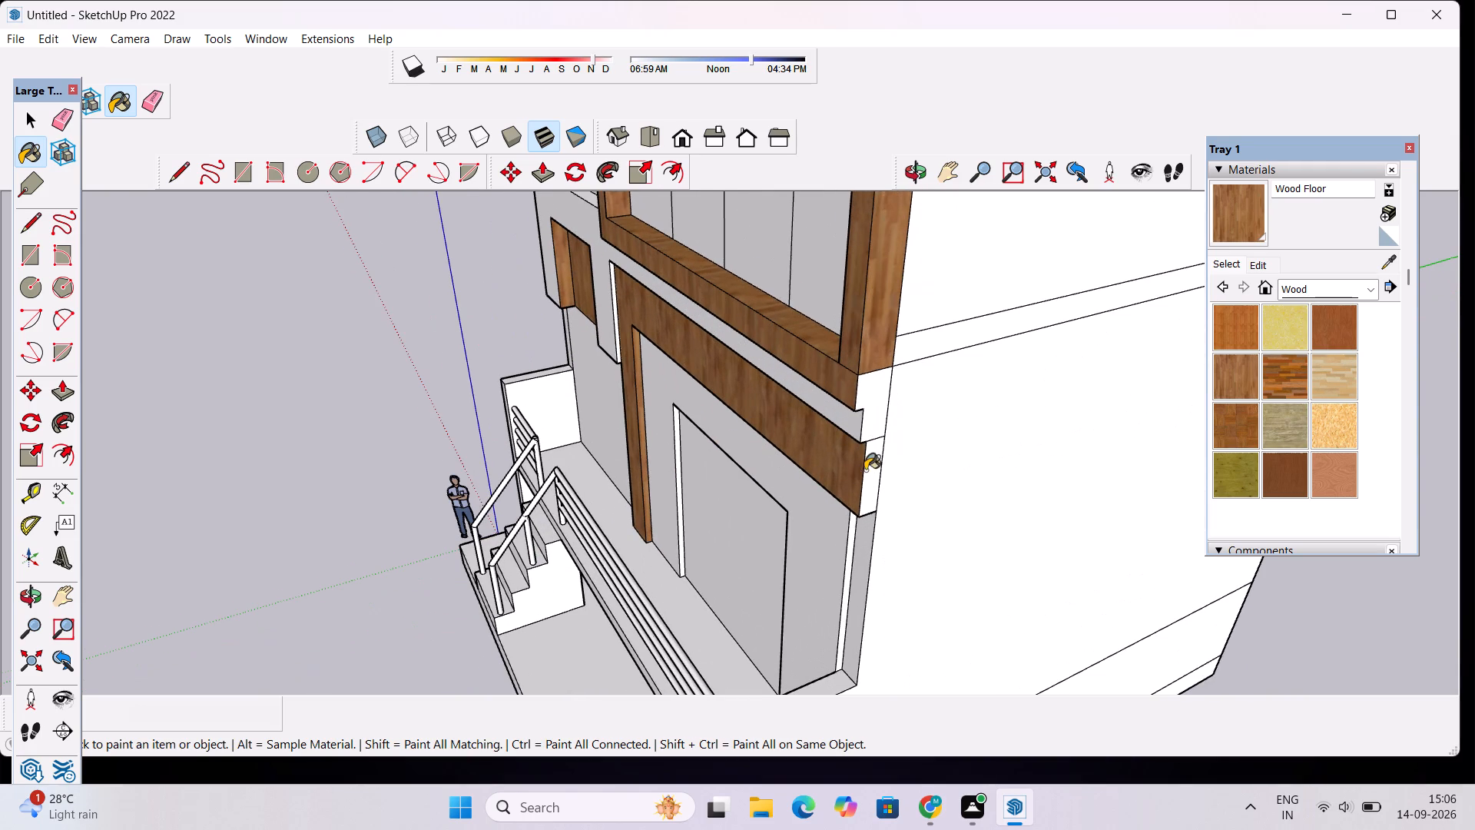
{"action": "left_click", "coordinate": [862, 390]}
{"action": "scroll", "coordinate": [862, 390], "scroll_direction": "down", "scroll_amount": 5}
Examine the wood-painted facade from several sides, from the staircase and railings up to the window grid and top beam.
{"action": "left_click", "coordinate": [909, 187]}
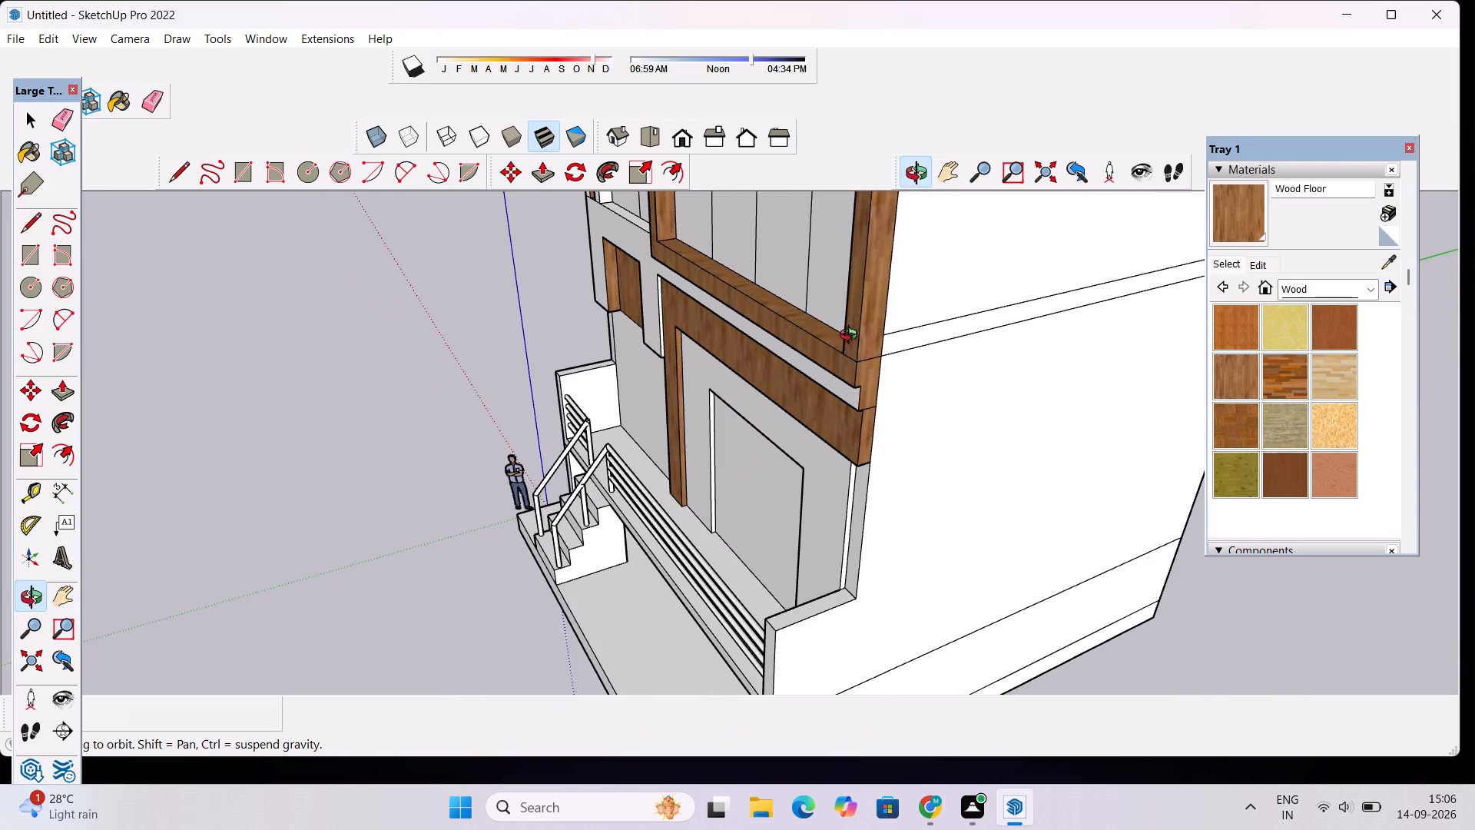
{"action": "left_click_drag", "start_coordinate": [771, 538], "coordinate": [939, 420]}
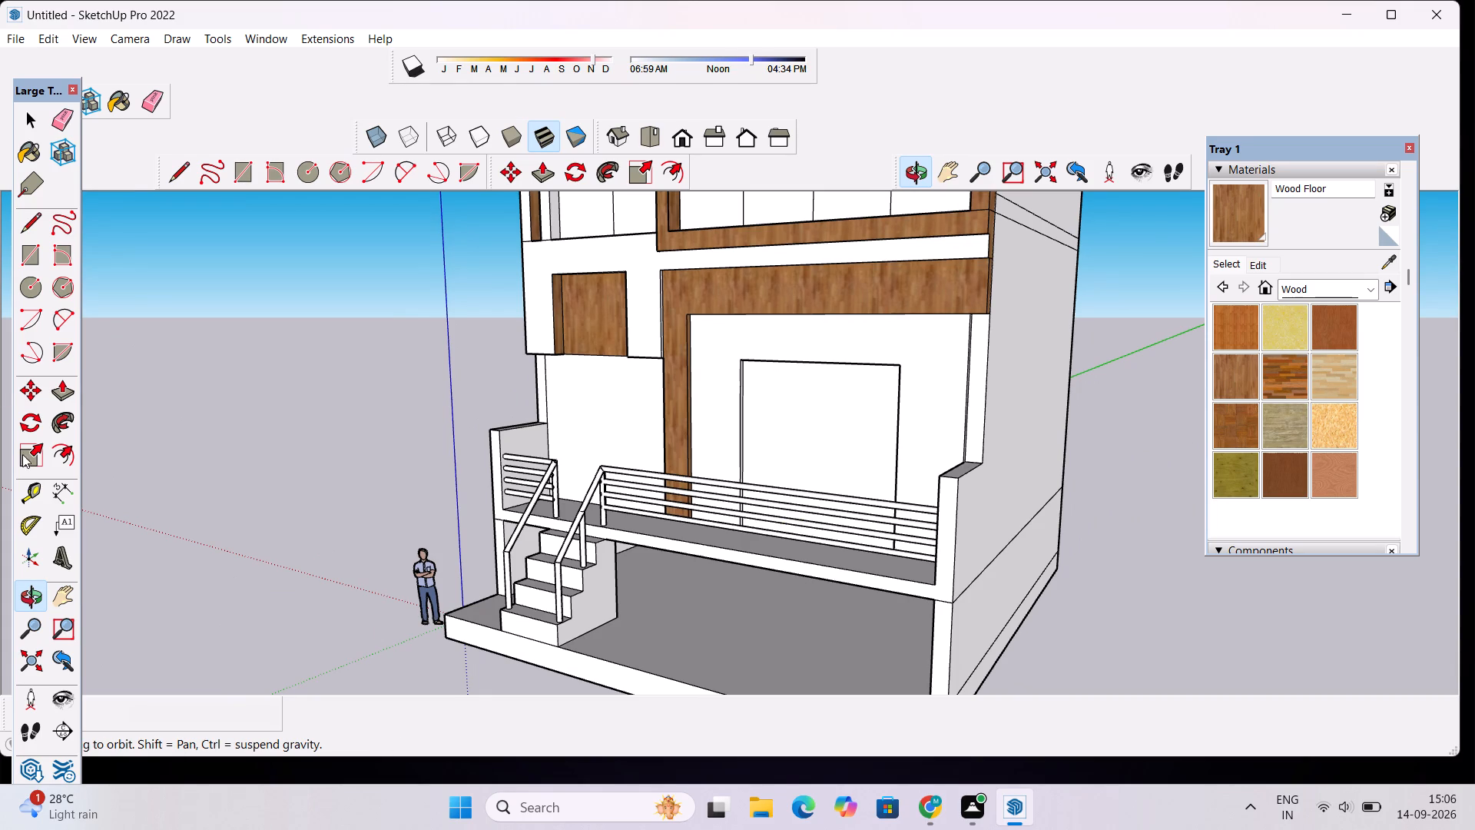
{"action": "scroll", "coordinate": [534, 405], "scroll_direction": "down", "scroll_amount": 5}
{"action": "left_click_drag", "start_coordinate": [492, 543], "coordinate": [582, 526]}
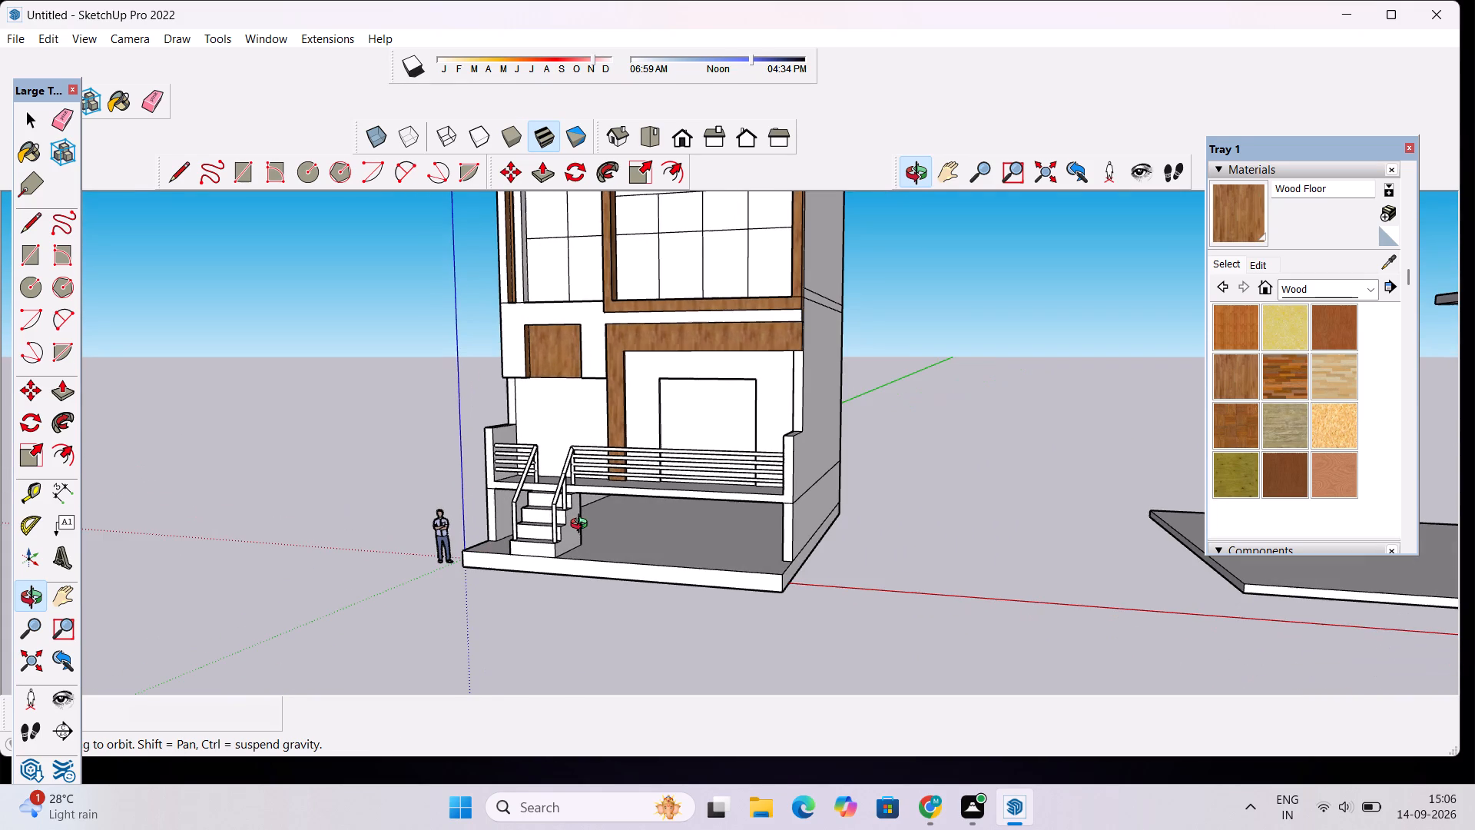
{"action": "scroll", "coordinate": [681, 482], "scroll_direction": "up", "scroll_amount": 3}
{"action": "left_click_drag", "start_coordinate": [729, 528], "coordinate": [772, 549]}
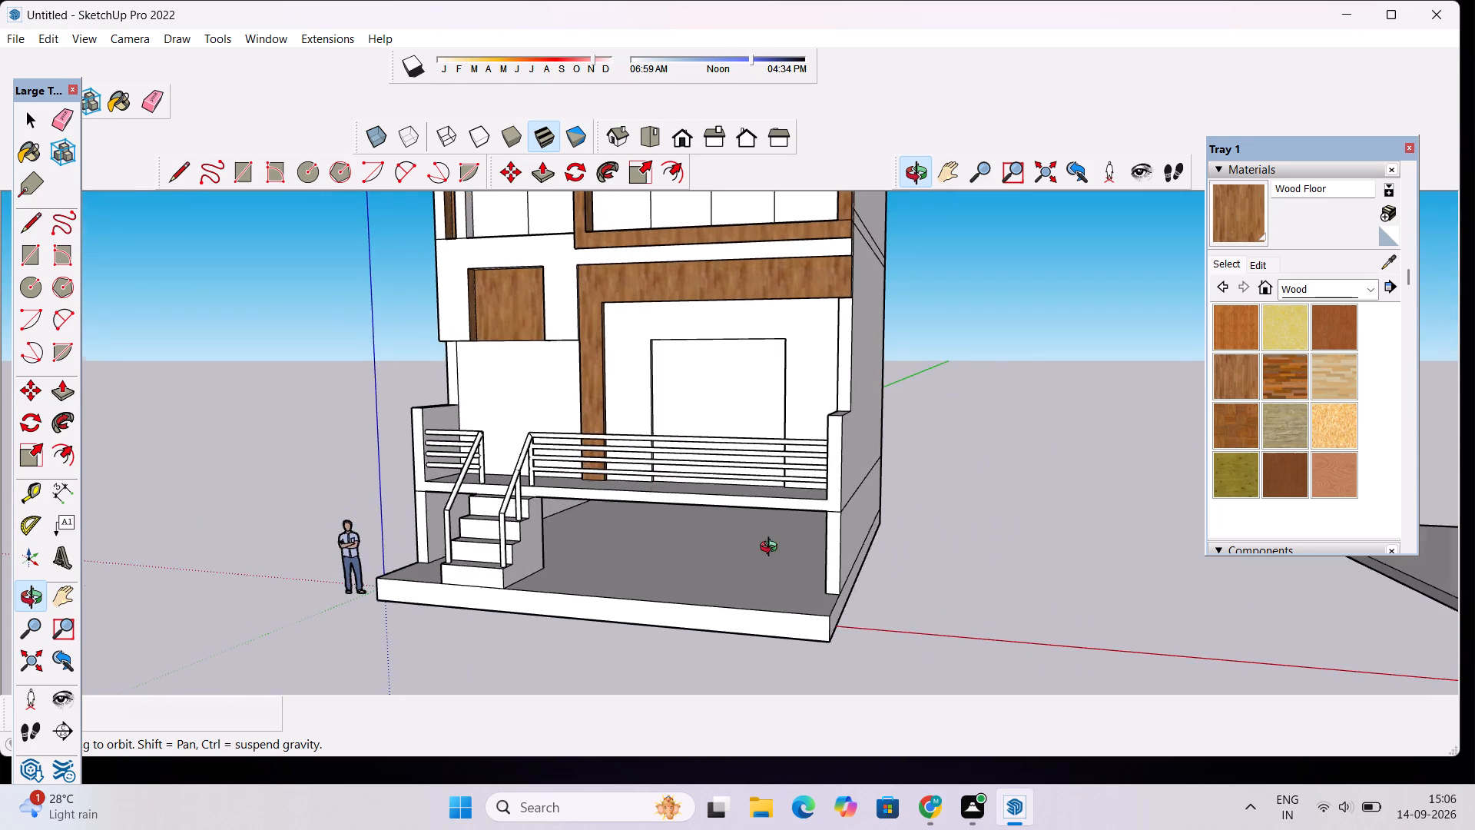
{"action": "left_click_drag", "start_coordinate": [772, 549], "coordinate": [885, 633]}
{"action": "scroll", "coordinate": [700, 485], "scroll_direction": "down", "scroll_amount": 5}
{"action": "left_click_drag", "start_coordinate": [724, 543], "coordinate": [644, 603]}
{"action": "scroll", "coordinate": [607, 523], "scroll_direction": "up", "scroll_amount": 5}
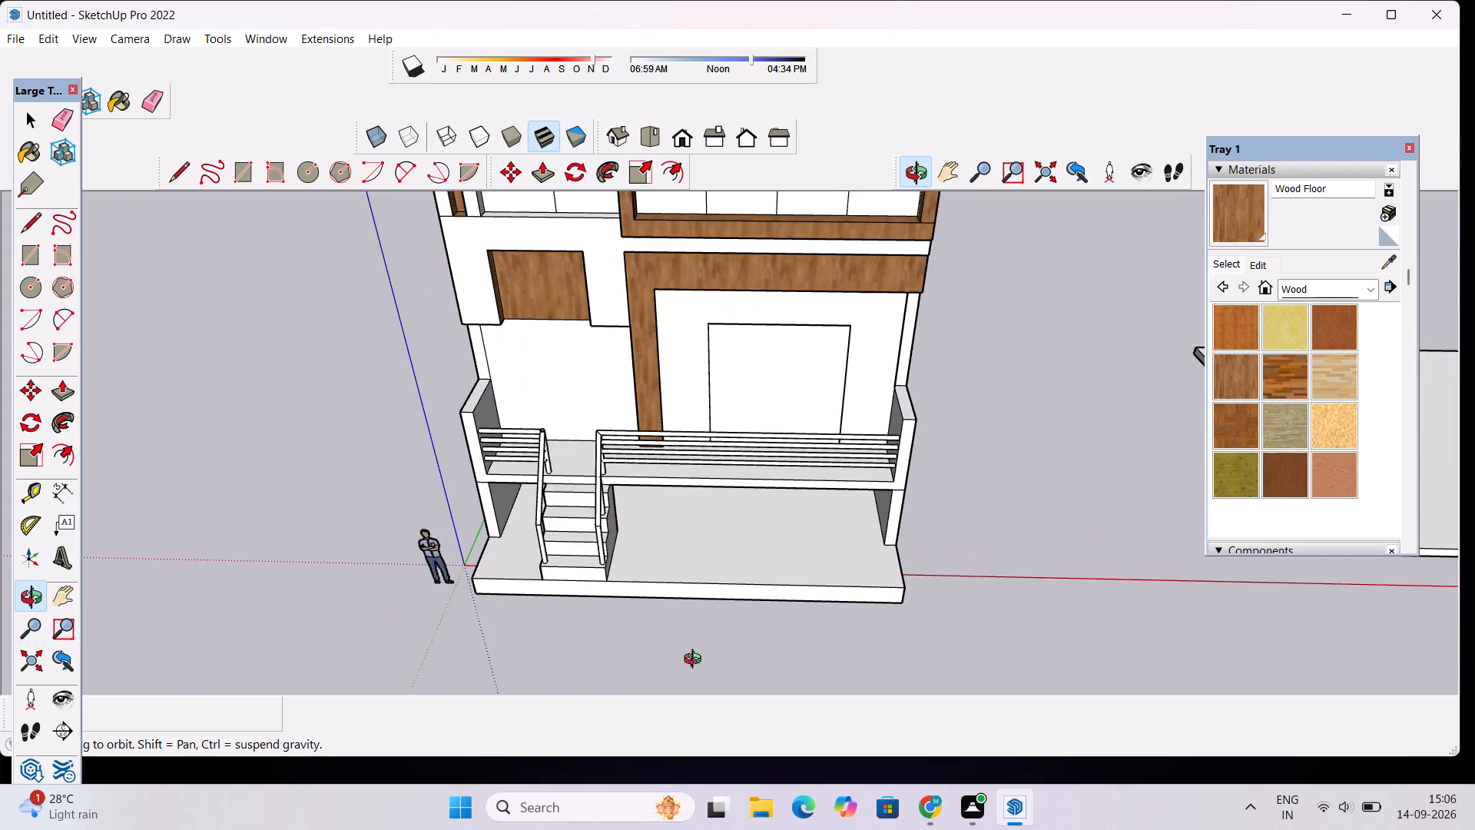
{"action": "left_click_drag", "start_coordinate": [718, 645], "coordinate": [909, 570]}
{"action": "scroll", "coordinate": [910, 568], "scroll_direction": "down", "scroll_amount": 5}
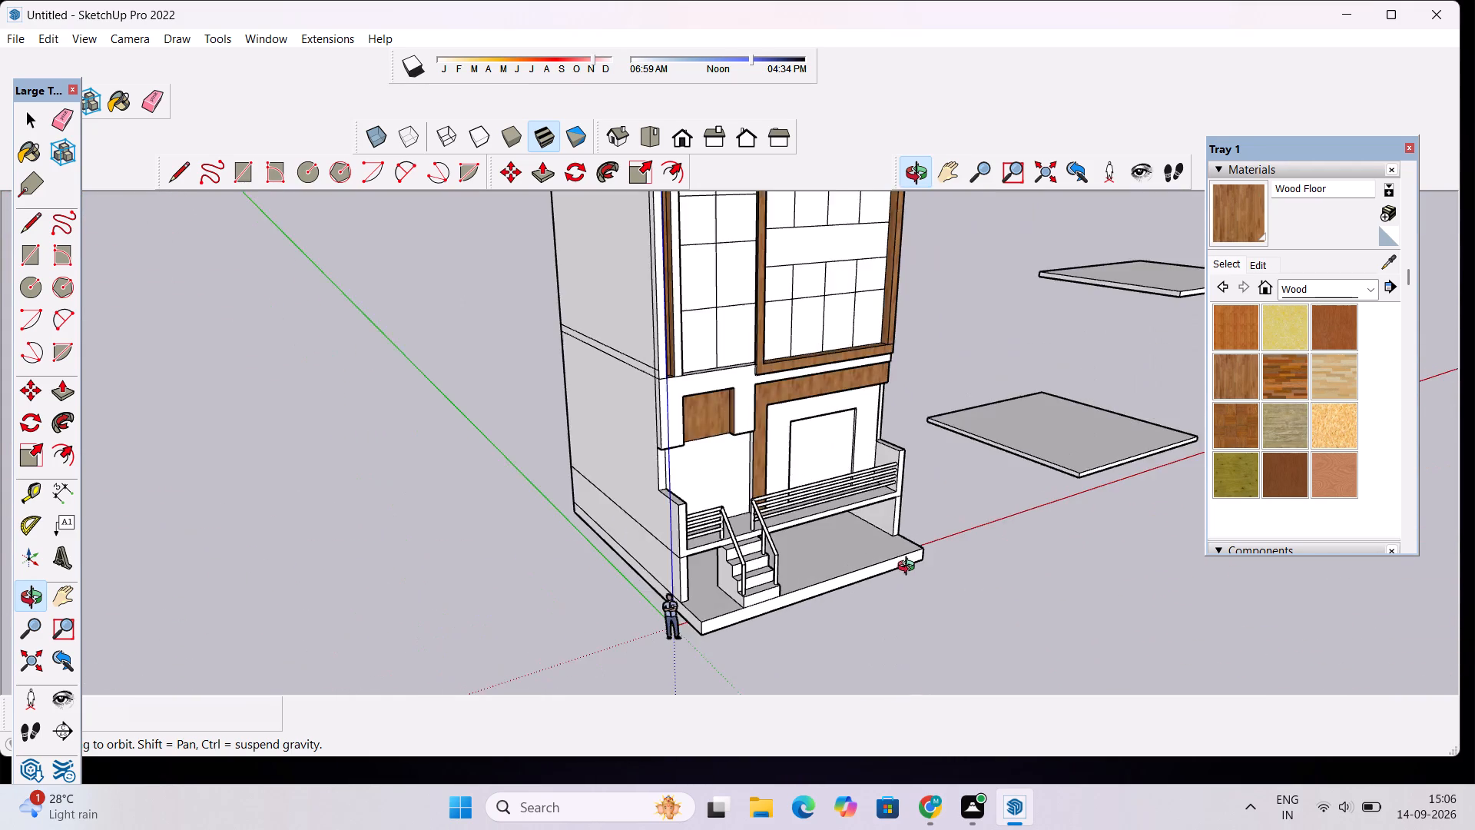
{"action": "scroll", "coordinate": [910, 568], "scroll_direction": "down", "scroll_amount": 6}
{"action": "left_click_drag", "start_coordinate": [749, 496], "coordinate": [615, 377]}
{"action": "left_click_drag", "start_coordinate": [840, 435], "coordinate": [747, 456]}
{"action": "scroll", "coordinate": [815, 413], "scroll_direction": "up", "scroll_amount": 3}
{"action": "left_click_drag", "start_coordinate": [822, 447], "coordinate": [864, 622]}
{"action": "scroll", "coordinate": [877, 594], "scroll_direction": "up", "scroll_amount": 3}
{"action": "left_click_drag", "start_coordinate": [870, 575], "coordinate": [675, 717], "text": "shift"}
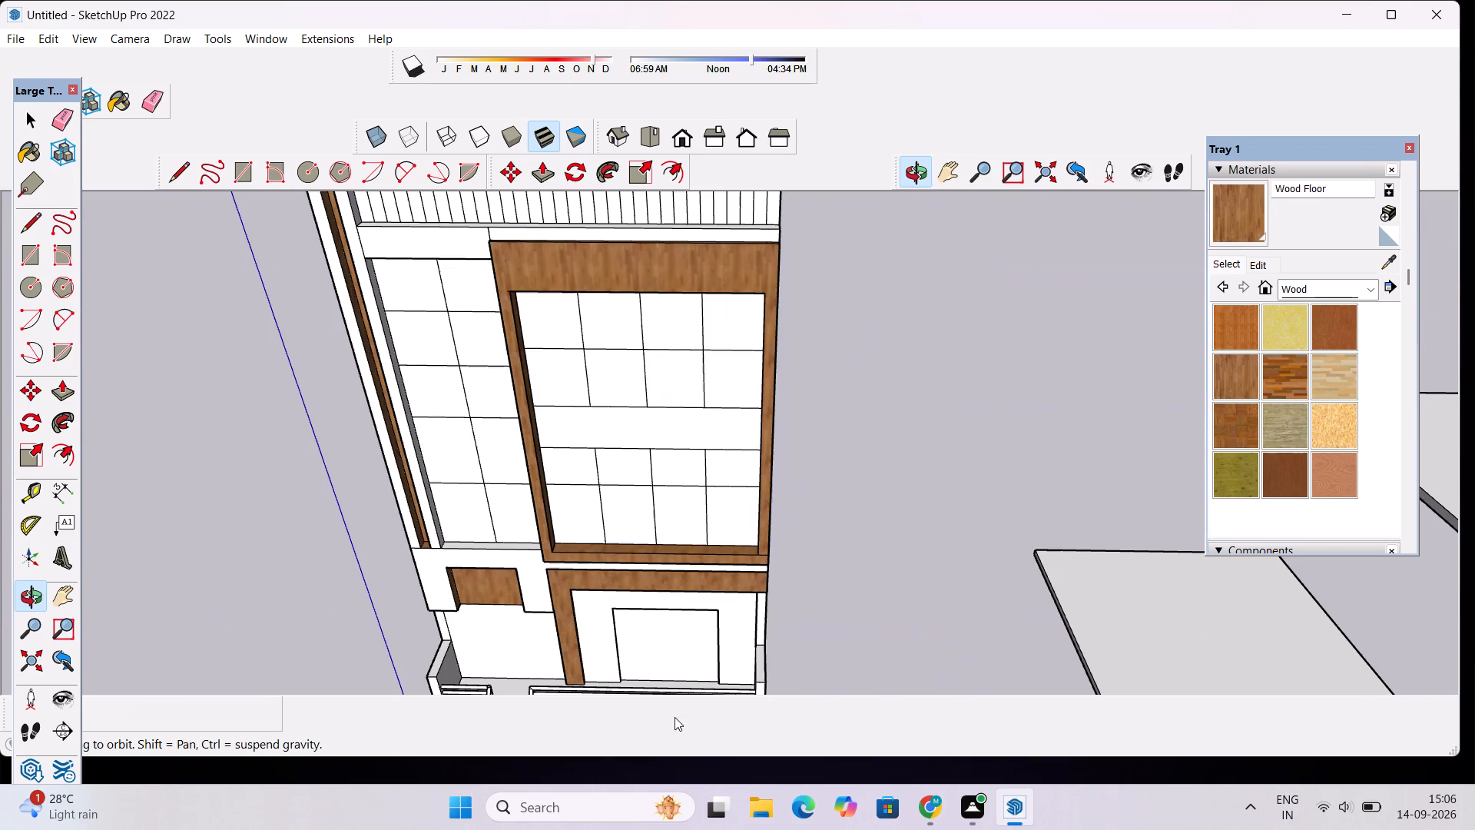
Examine the whole wood-painted facade from above and below, up to the roof overhang with its round soffit openings.
{"action": "scroll", "coordinate": [675, 717], "scroll_direction": "down", "scroll_amount": 5}
{"action": "scroll", "coordinate": [638, 481], "scroll_direction": "down", "scroll_amount": 4}
{"action": "left_click_drag", "start_coordinate": [630, 428], "coordinate": [605, 347]}
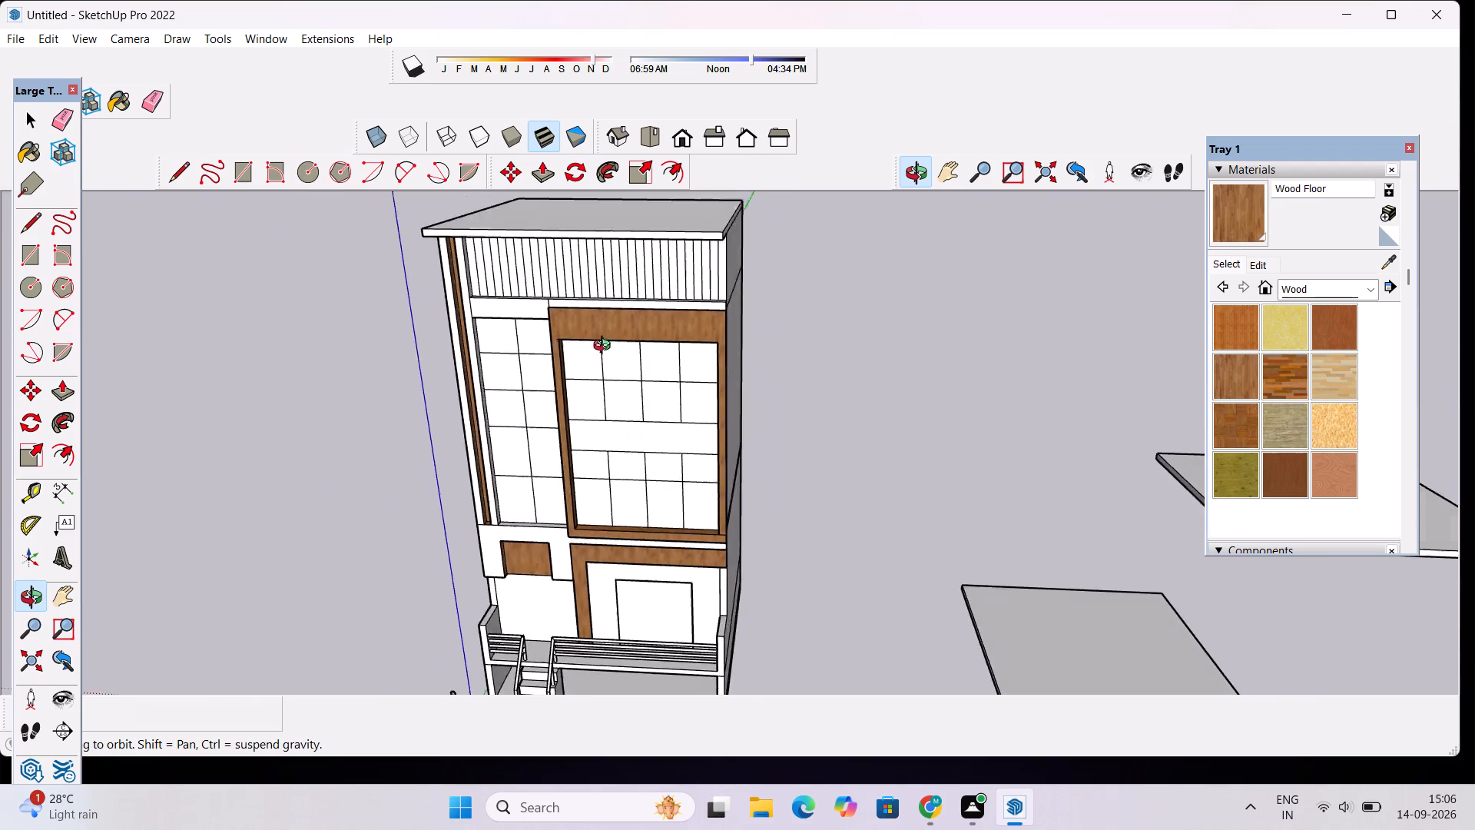
{"action": "left_click_drag", "start_coordinate": [605, 347], "coordinate": [608, 204]}
{"action": "scroll", "coordinate": [561, 261], "scroll_direction": "up", "scroll_amount": 3}
{"action": "left_click_drag", "start_coordinate": [570, 307], "coordinate": [572, 191]}
{"action": "scroll", "coordinate": [572, 191], "scroll_direction": "down", "scroll_amount": 2}
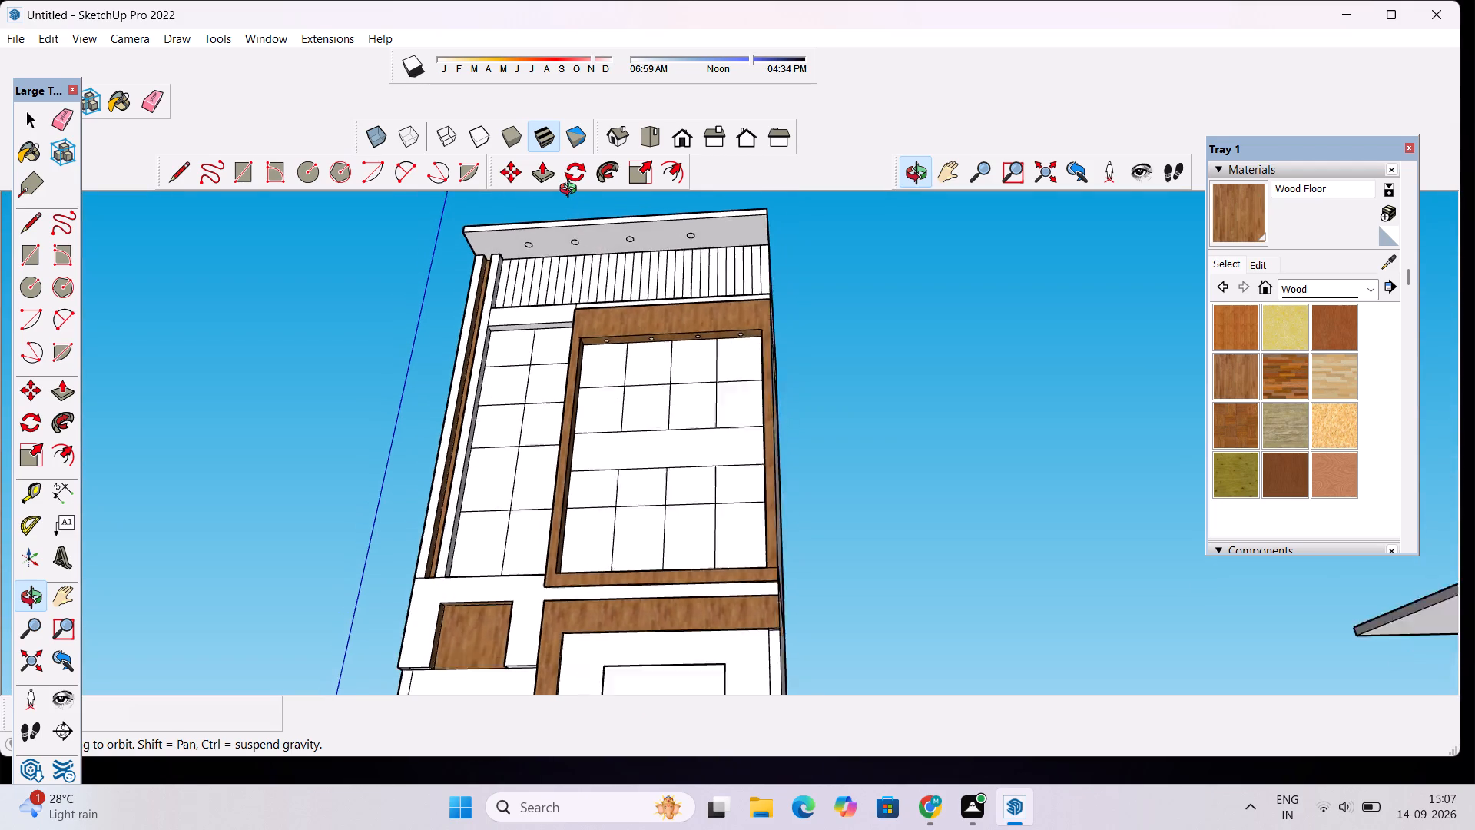
{"action": "scroll", "coordinate": [572, 191], "scroll_direction": "down", "scroll_amount": 2}
{"action": "left_click_drag", "start_coordinate": [578, 217], "coordinate": [693, 381], "text": "shift"}
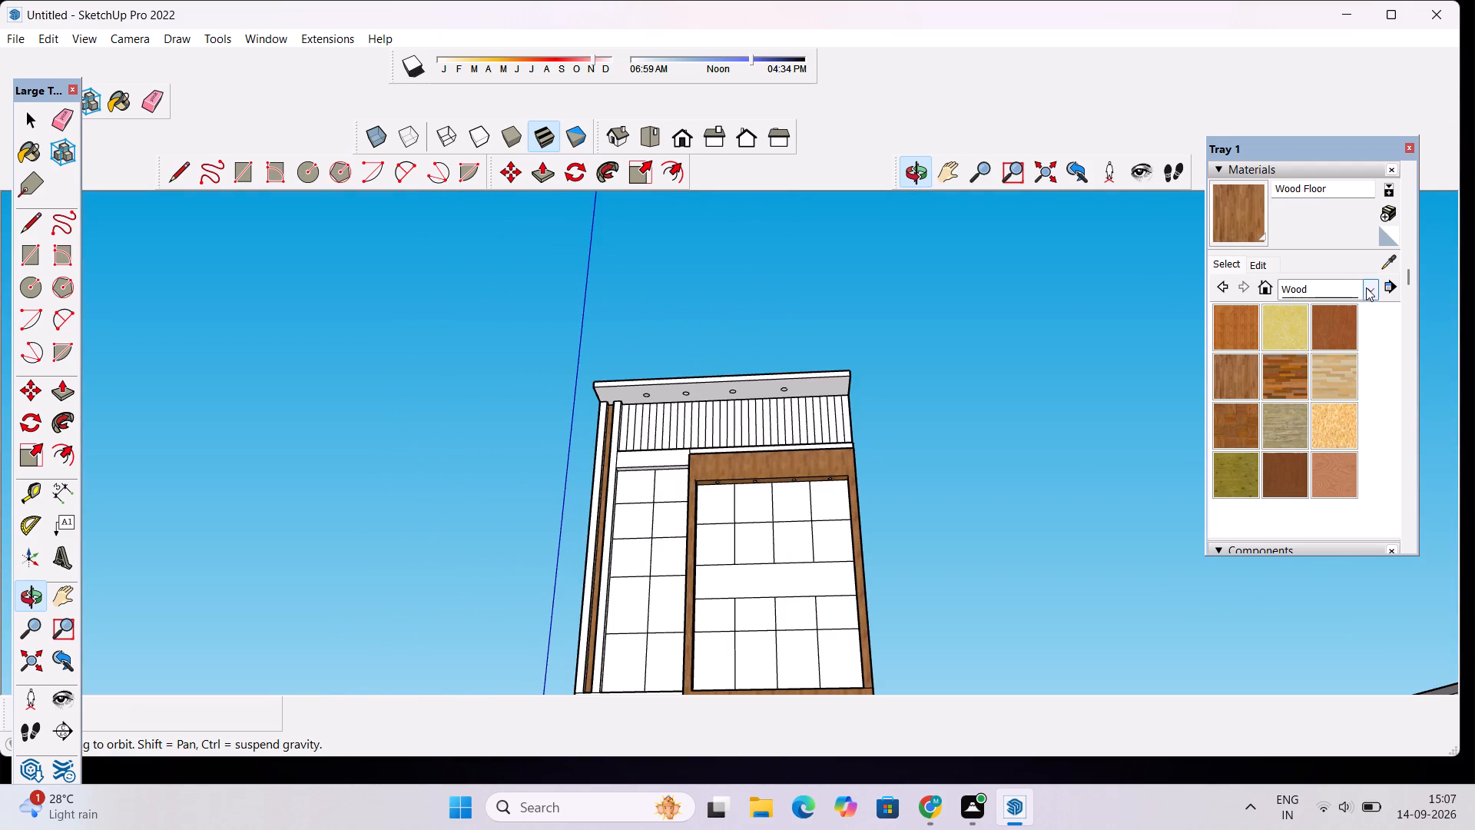
Paint the raised terrace floor behind the railings with Granite Dark Gray from the Stone materials.
{"action": "left_click", "coordinate": [1366, 287]}
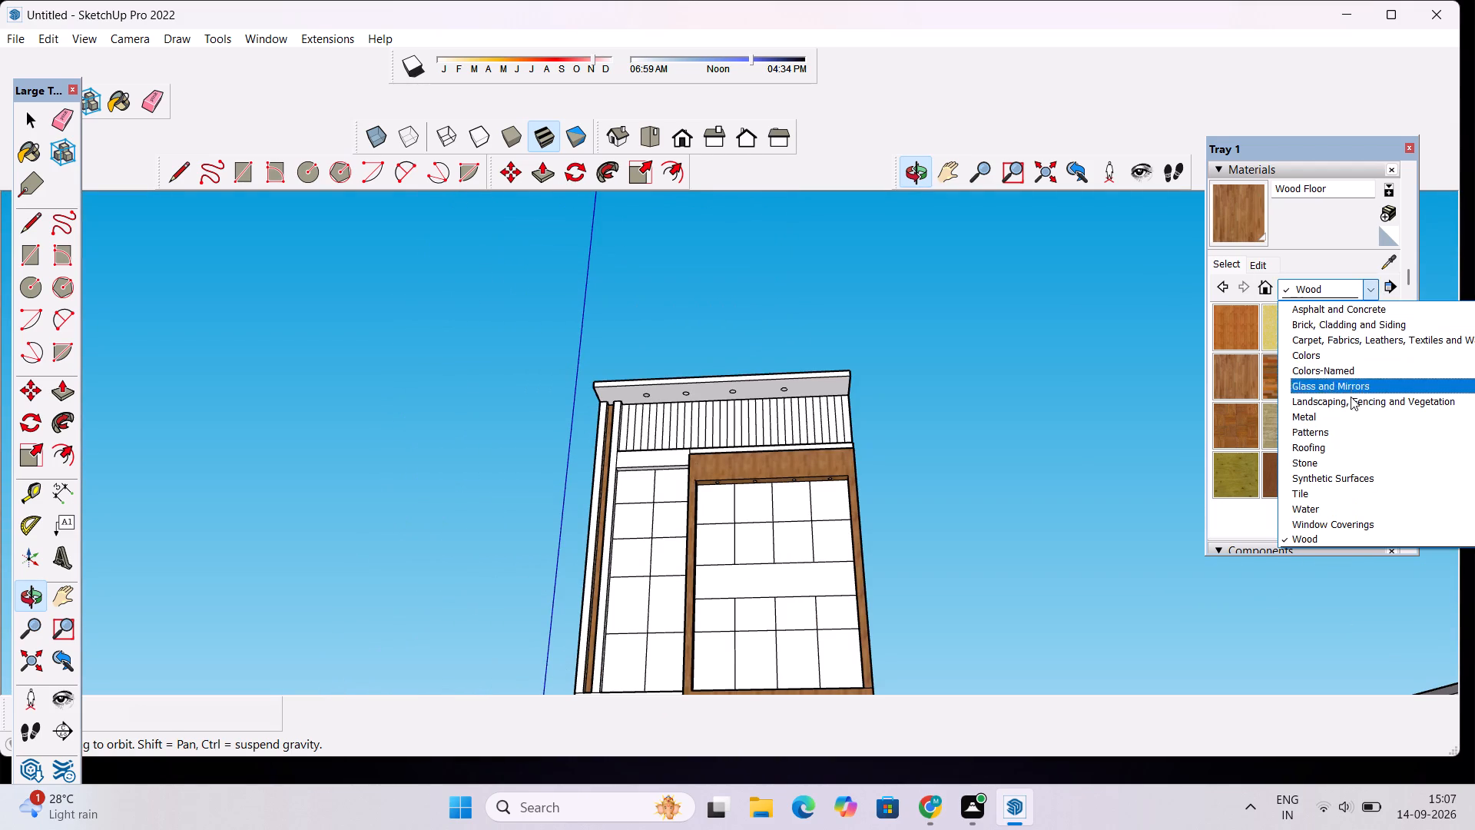
{"action": "left_click", "coordinate": [1330, 466]}
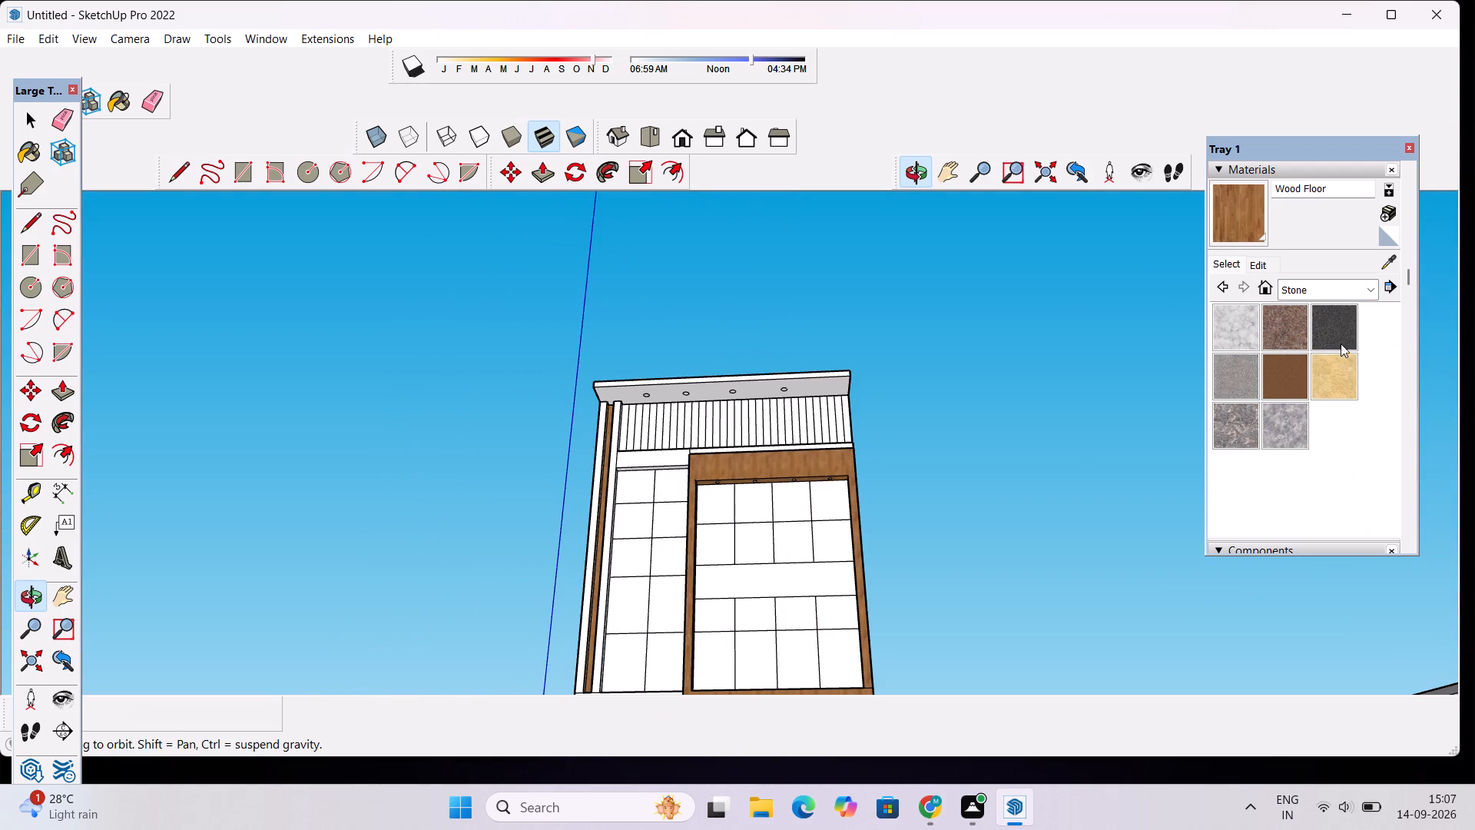
{"action": "left_click", "coordinate": [1341, 320]}
{"action": "scroll", "coordinate": [737, 383], "scroll_direction": "down", "scroll_amount": 4}
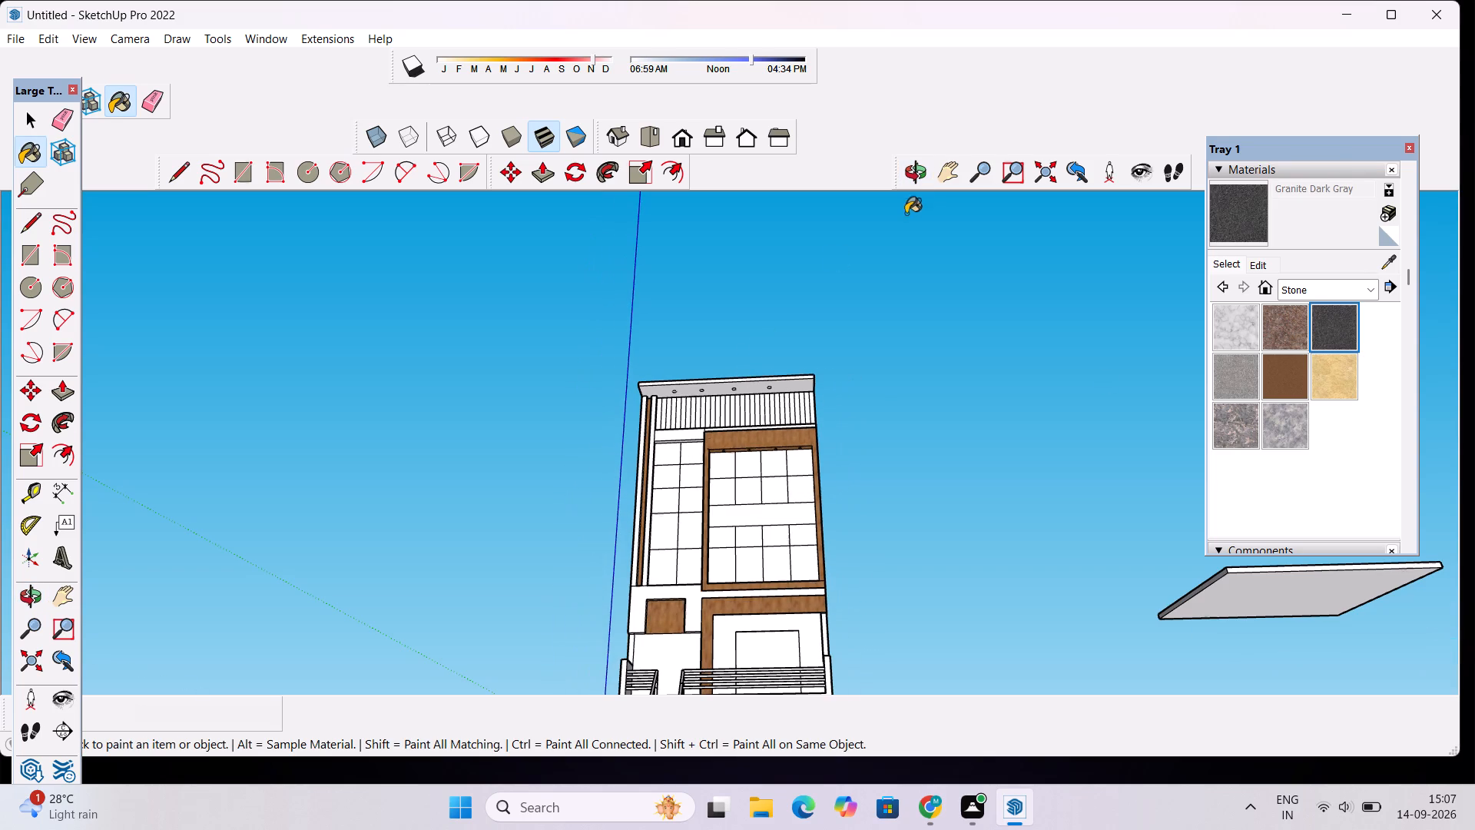
{"action": "left_click", "coordinate": [907, 169]}
{"action": "left_click_drag", "start_coordinate": [886, 284], "coordinate": [903, 671]}
{"action": "scroll", "coordinate": [703, 566], "scroll_direction": "up", "scroll_amount": 5}
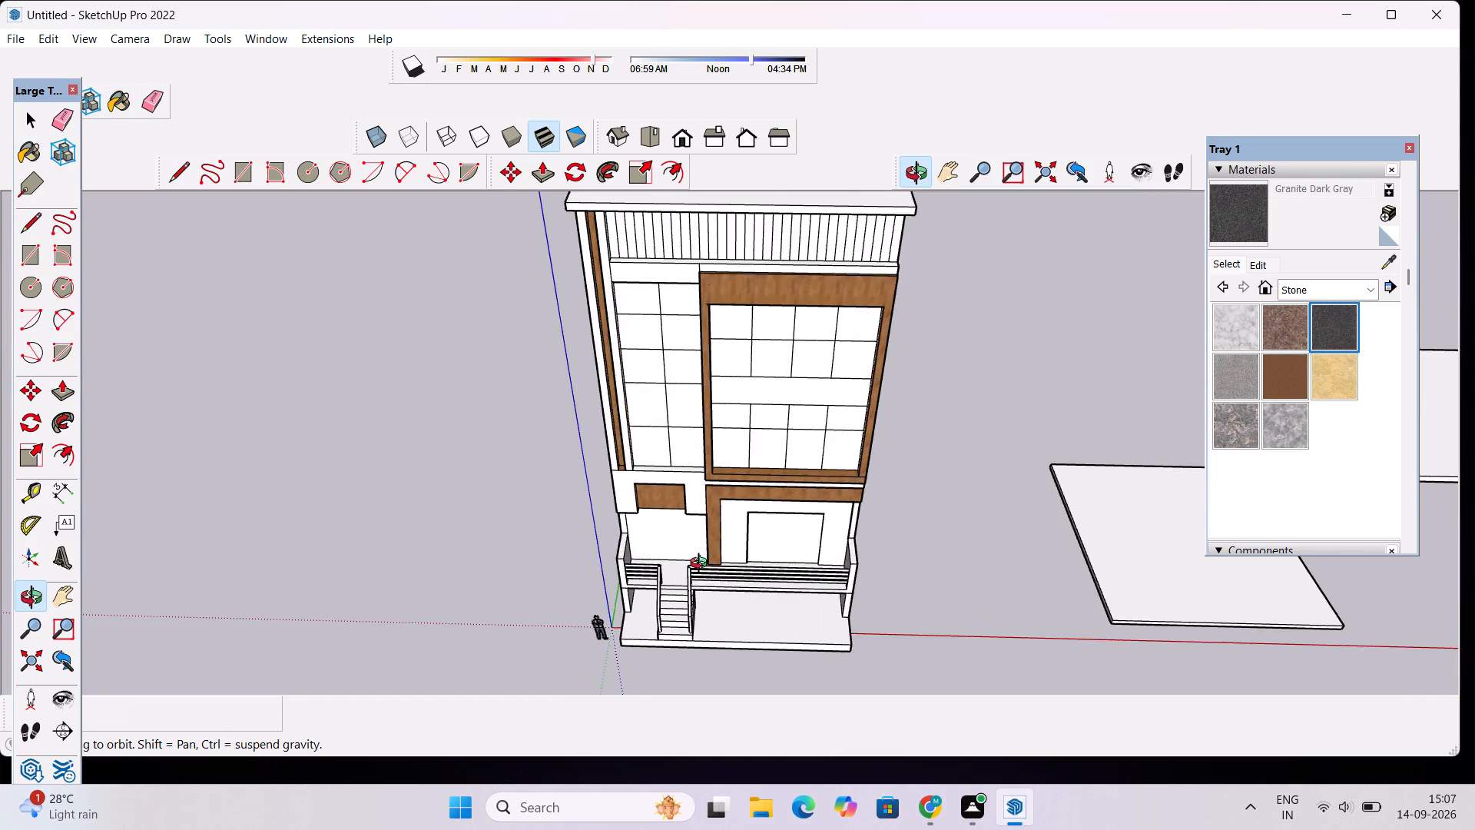
{"action": "left_click_drag", "start_coordinate": [702, 565], "coordinate": [711, 641]}
{"action": "scroll", "coordinate": [686, 535], "scroll_direction": "up", "scroll_amount": 8}
{"action": "left_click", "coordinate": [1231, 208]}
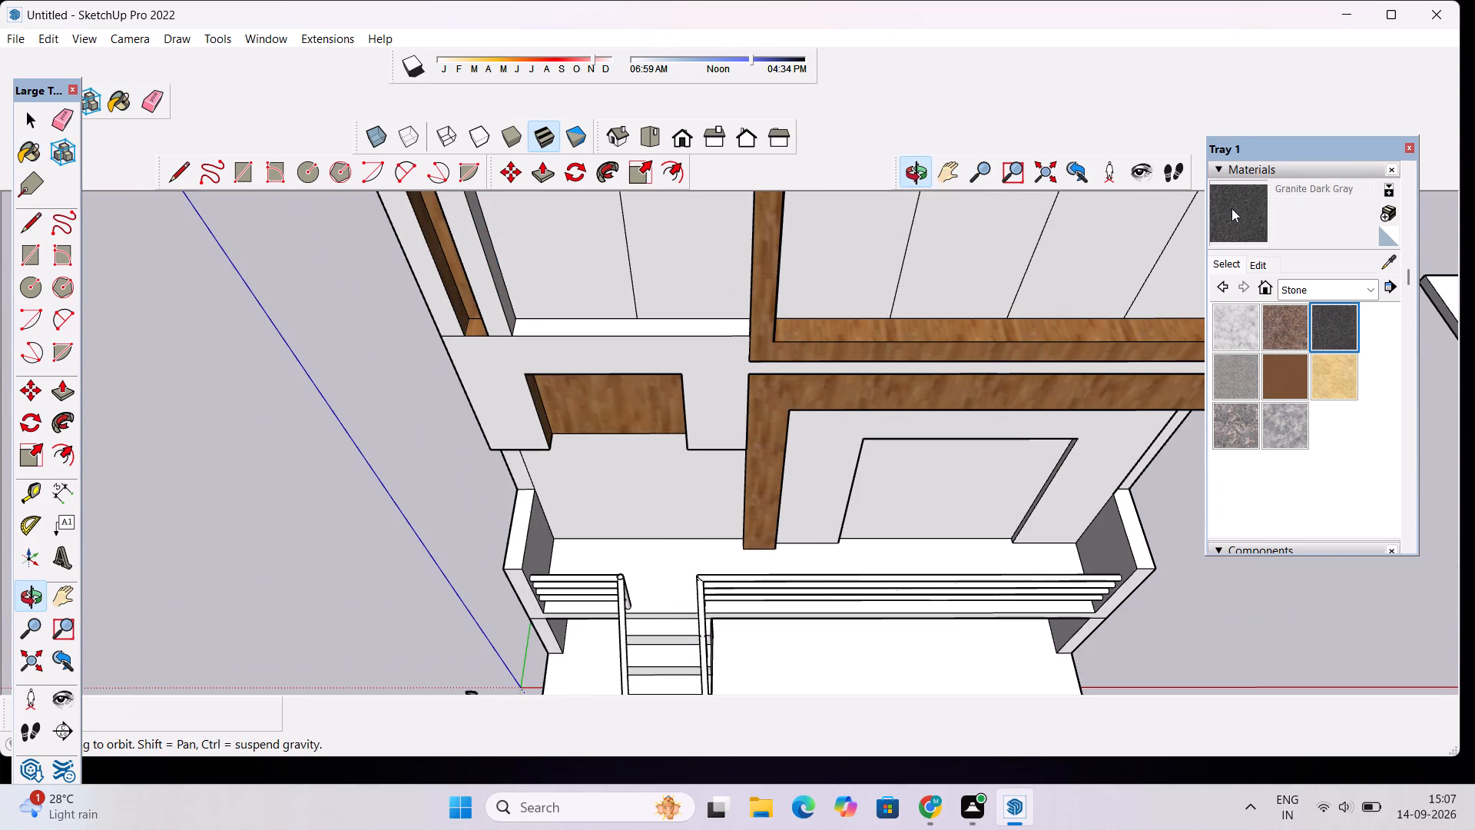
{"action": "scroll", "coordinate": [610, 542], "scroll_direction": "up", "scroll_amount": 5}
{"action": "left_click", "coordinate": [626, 565]}
{"action": "scroll", "coordinate": [607, 508], "scroll_direction": "down", "scroll_amount": 6}
{"action": "scroll", "coordinate": [607, 508], "scroll_direction": "up", "scroll_amount": 1}
{"action": "scroll", "coordinate": [607, 508], "scroll_direction": "down", "scroll_amount": 3}
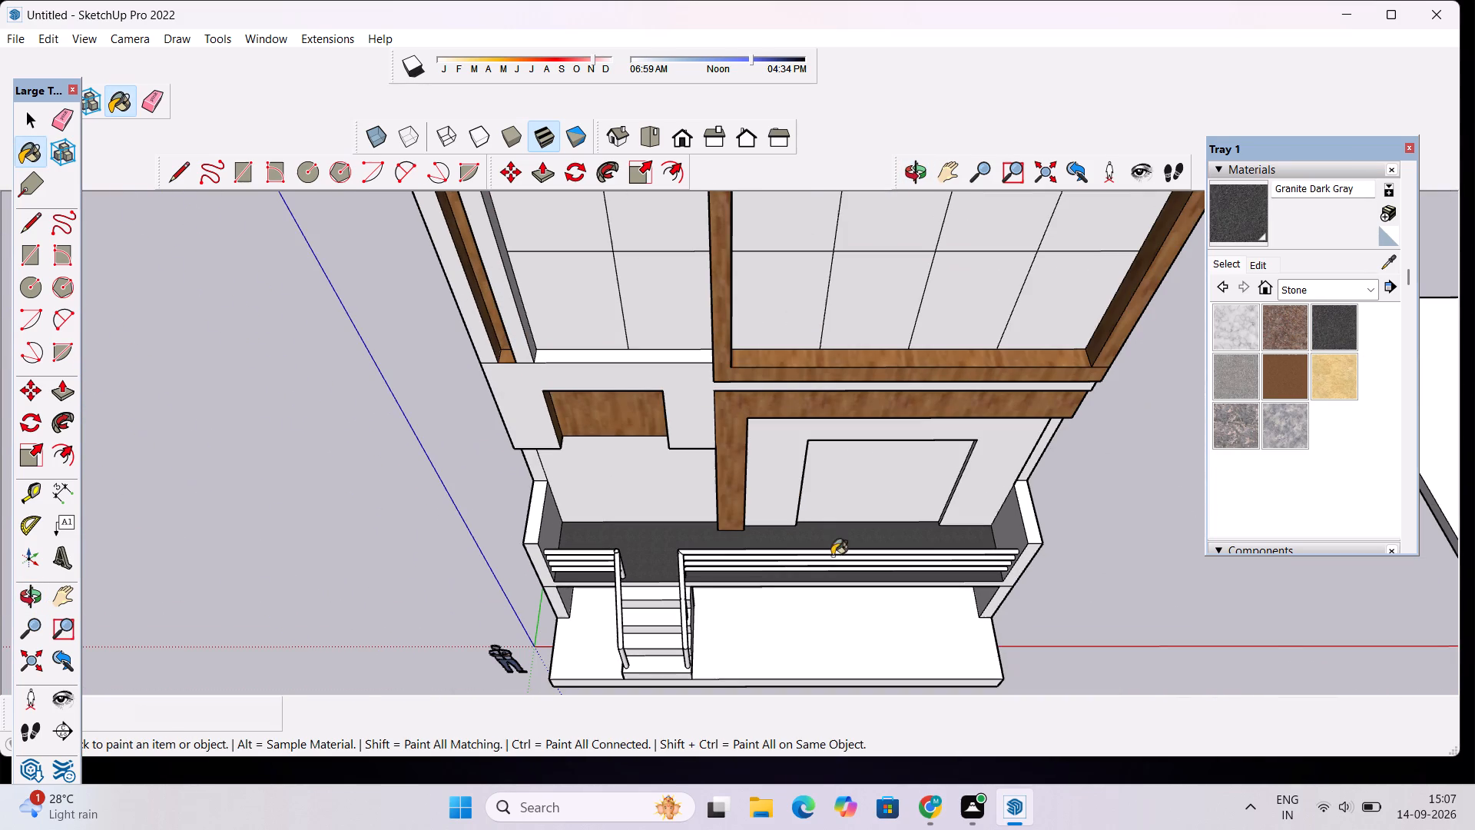
Darken the Granite Dark Gray material's color to near black.
{"action": "left_click", "coordinate": [1258, 267]}
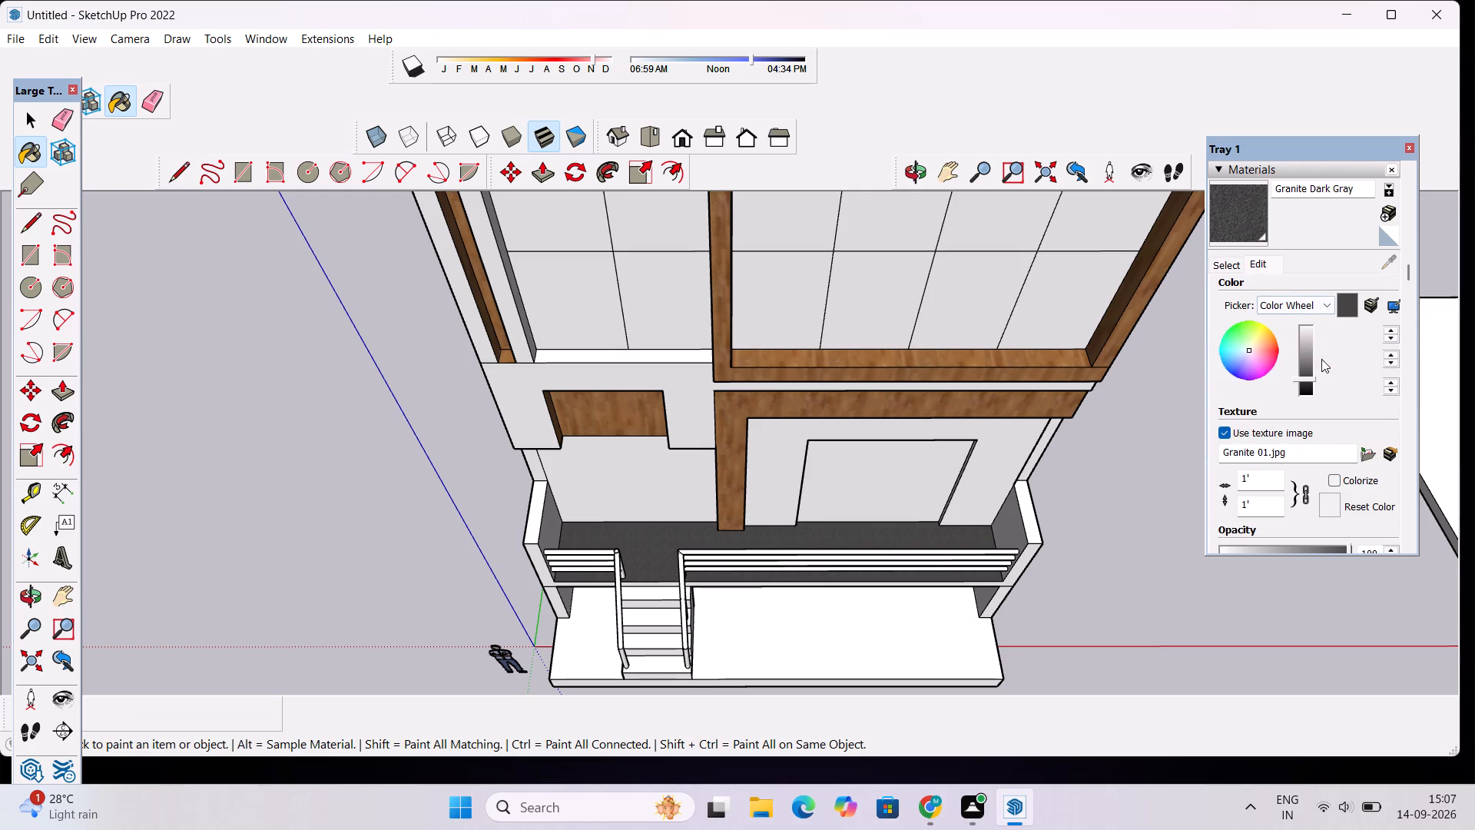
{"action": "left_click", "coordinate": [1312, 387]}
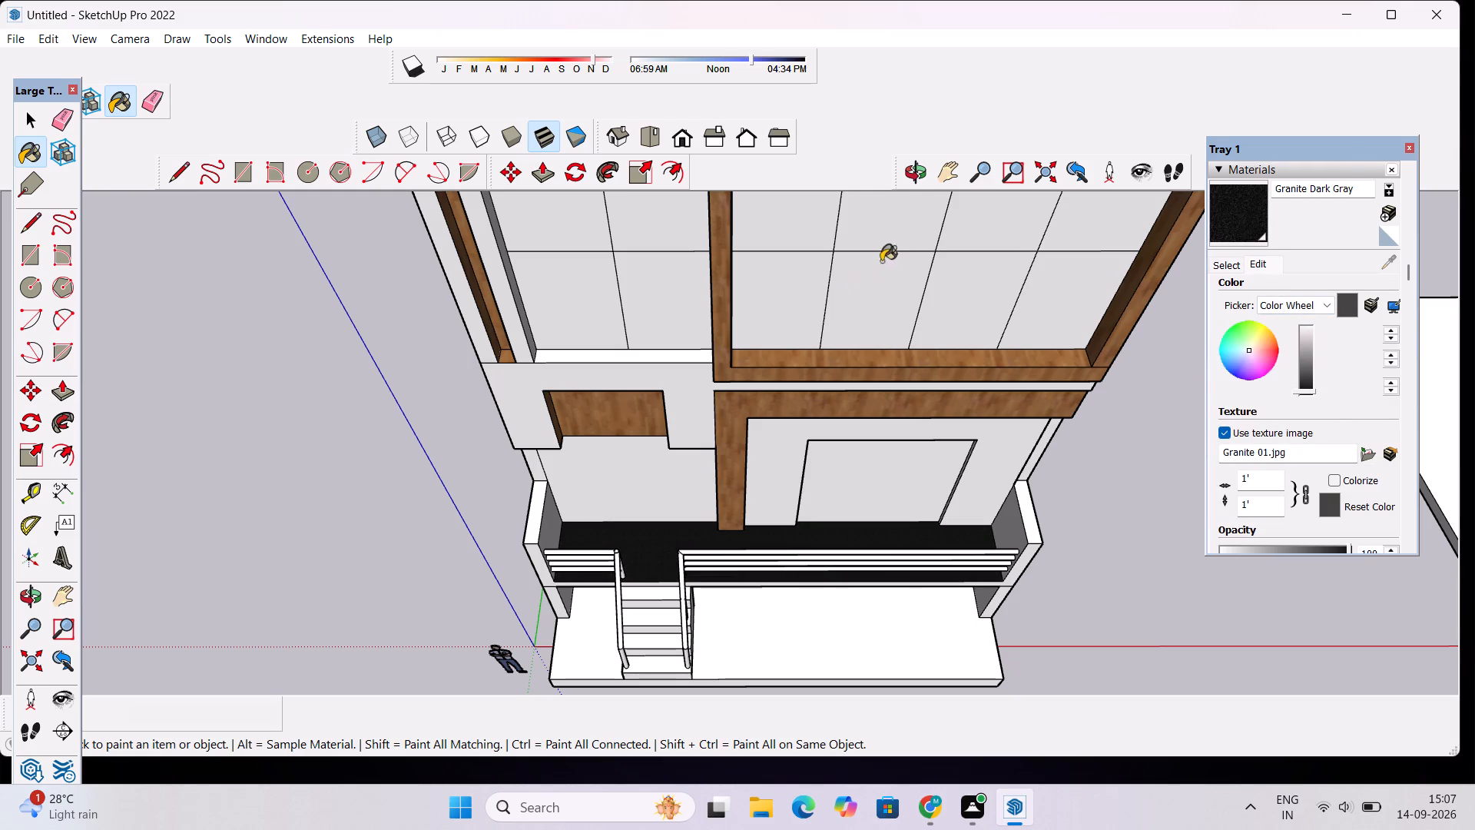
Examine the darkened terrace floor, staircase, railings and lower facade from several heights.
{"action": "left_click", "coordinate": [911, 178]}
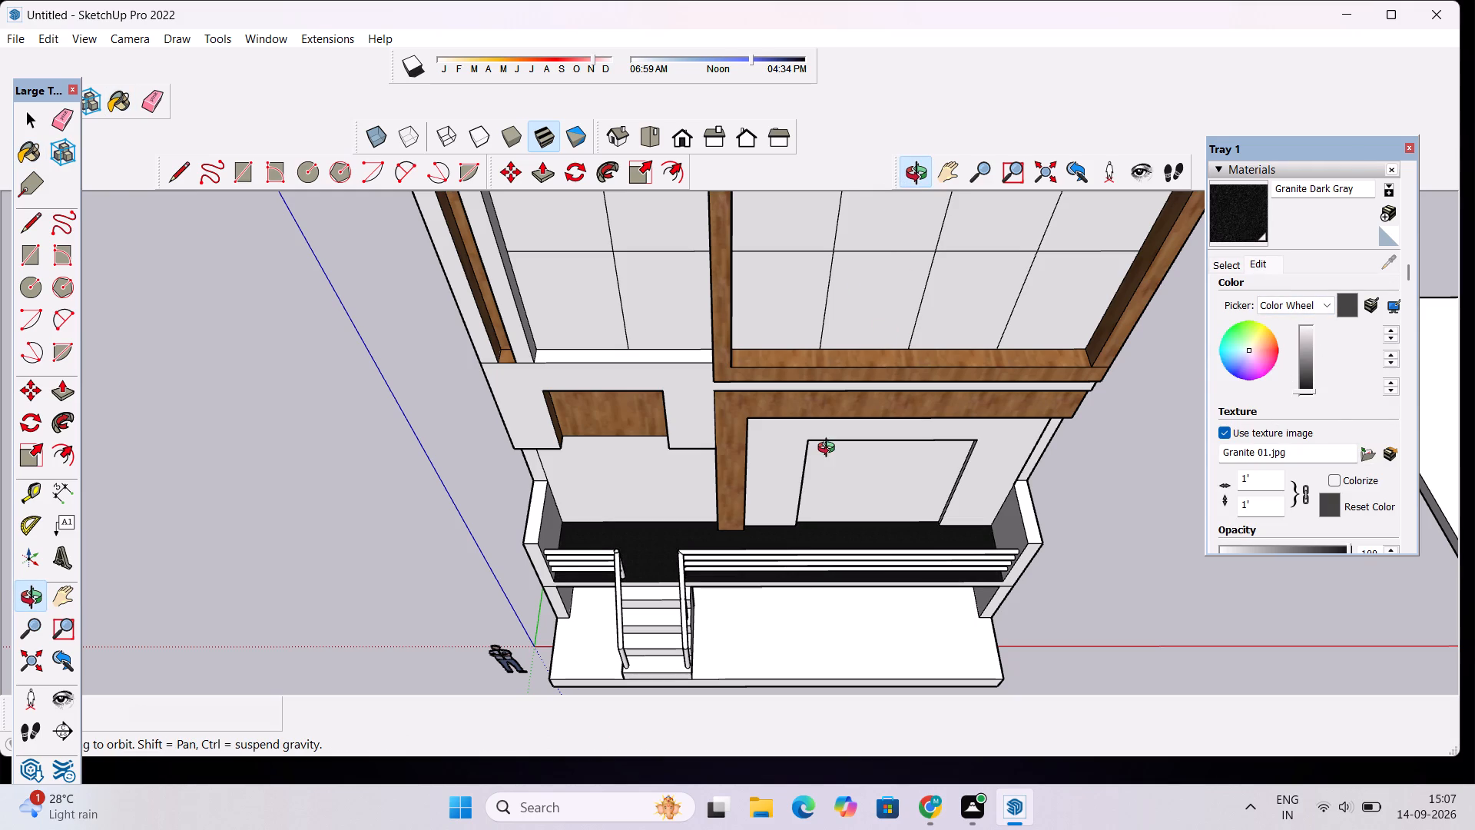
{"action": "left_click_drag", "start_coordinate": [830, 450], "coordinate": [797, 168]}
{"action": "scroll", "coordinate": [751, 307], "scroll_direction": "down", "scroll_amount": 6}
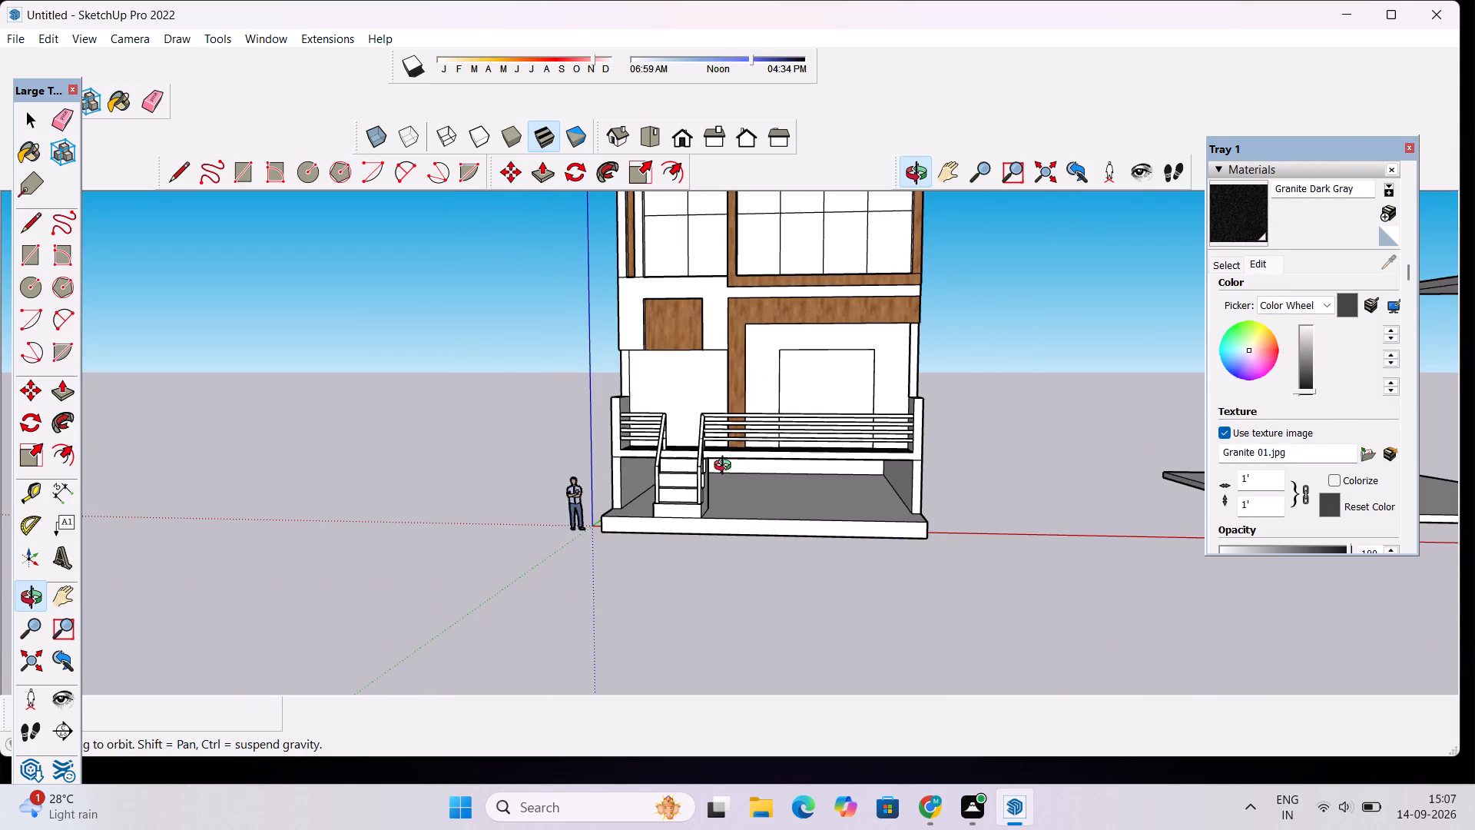
{"action": "scroll", "coordinate": [694, 423], "scroll_direction": "up", "scroll_amount": 5}
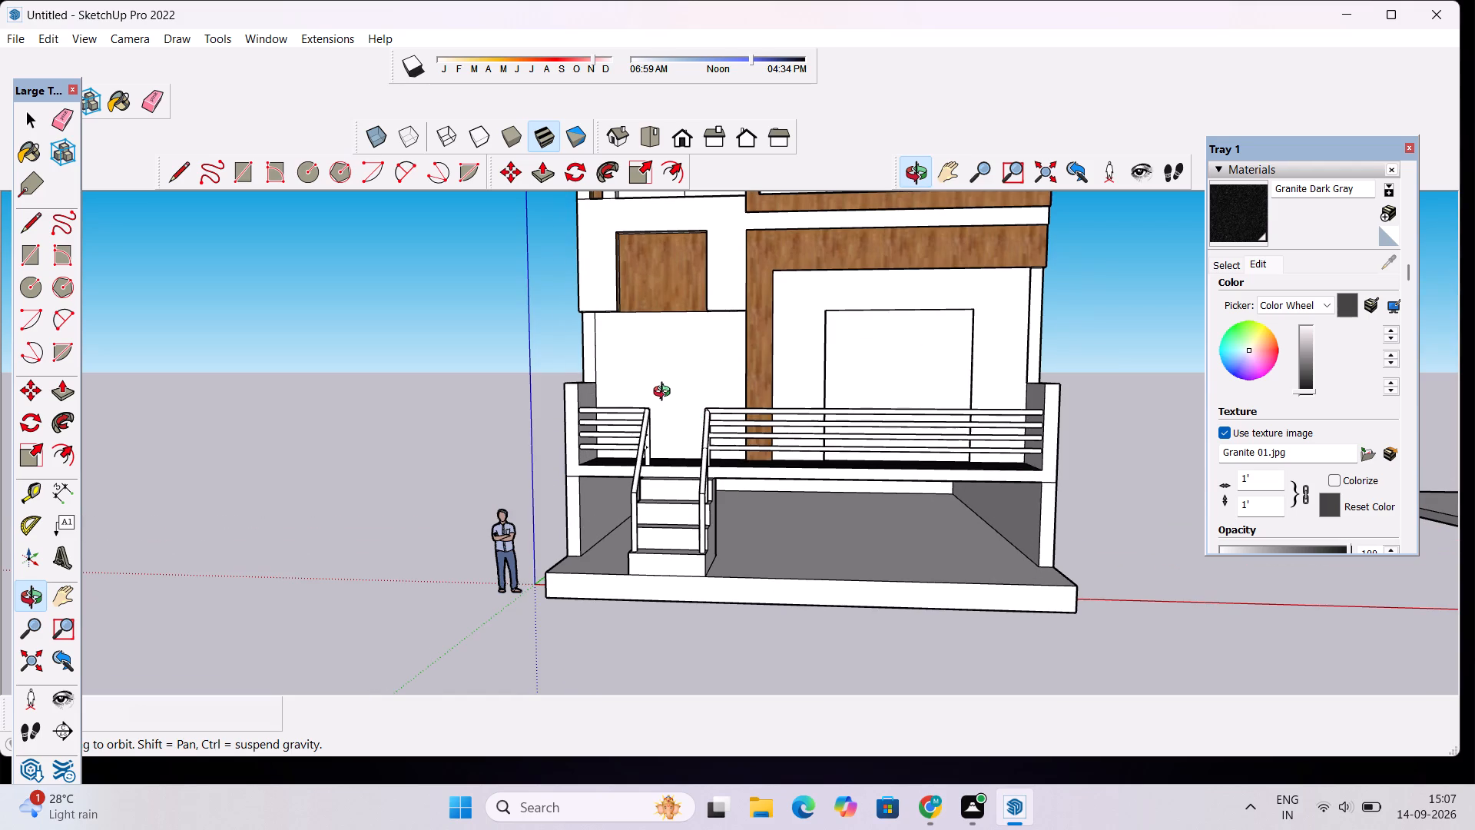
{"action": "left_click_drag", "start_coordinate": [663, 385], "coordinate": [691, 463], "text": "ctrl"}
{"action": "scroll", "coordinate": [673, 363], "scroll_direction": "down", "scroll_amount": 5}
{"action": "left_click_drag", "start_coordinate": [668, 337], "coordinate": [716, 546], "text": "ctrl"}
{"action": "left_click_drag", "start_coordinate": [707, 510], "coordinate": [694, 417]}
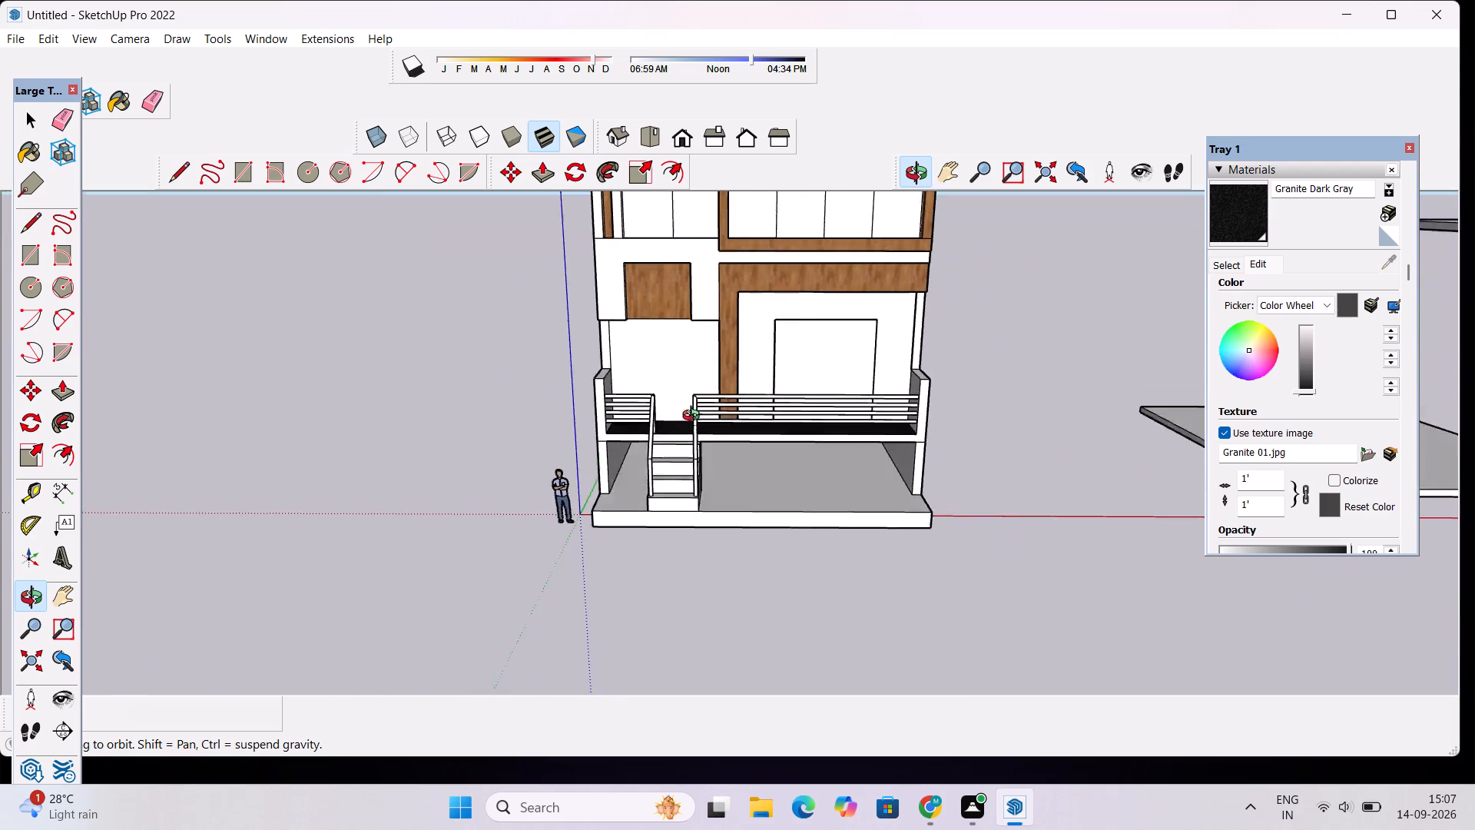
{"action": "left_click_drag", "start_coordinate": [694, 417], "coordinate": [678, 337]}
{"action": "left_click_drag", "start_coordinate": [677, 330], "coordinate": [694, 474], "text": "shift"}
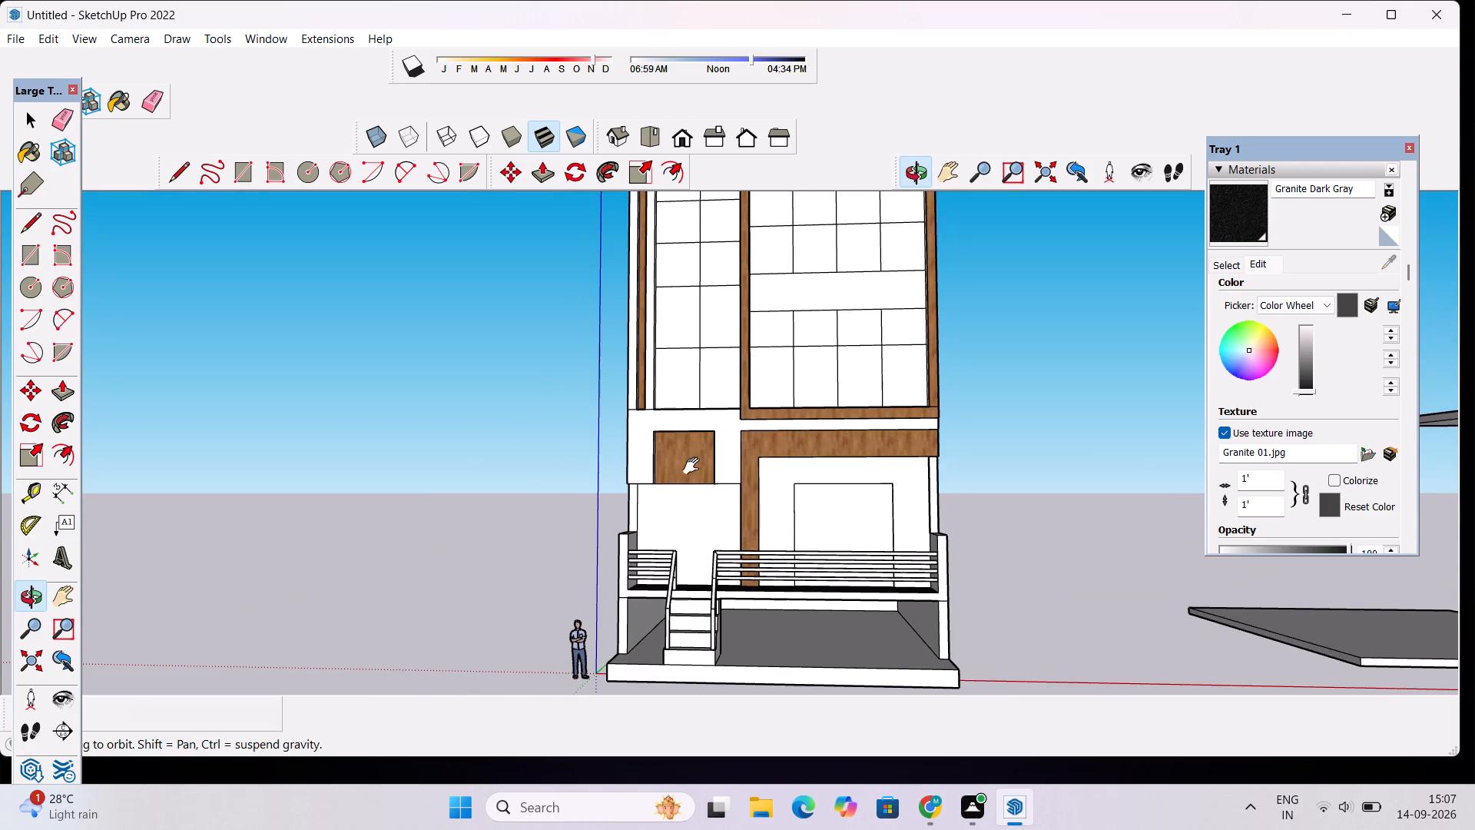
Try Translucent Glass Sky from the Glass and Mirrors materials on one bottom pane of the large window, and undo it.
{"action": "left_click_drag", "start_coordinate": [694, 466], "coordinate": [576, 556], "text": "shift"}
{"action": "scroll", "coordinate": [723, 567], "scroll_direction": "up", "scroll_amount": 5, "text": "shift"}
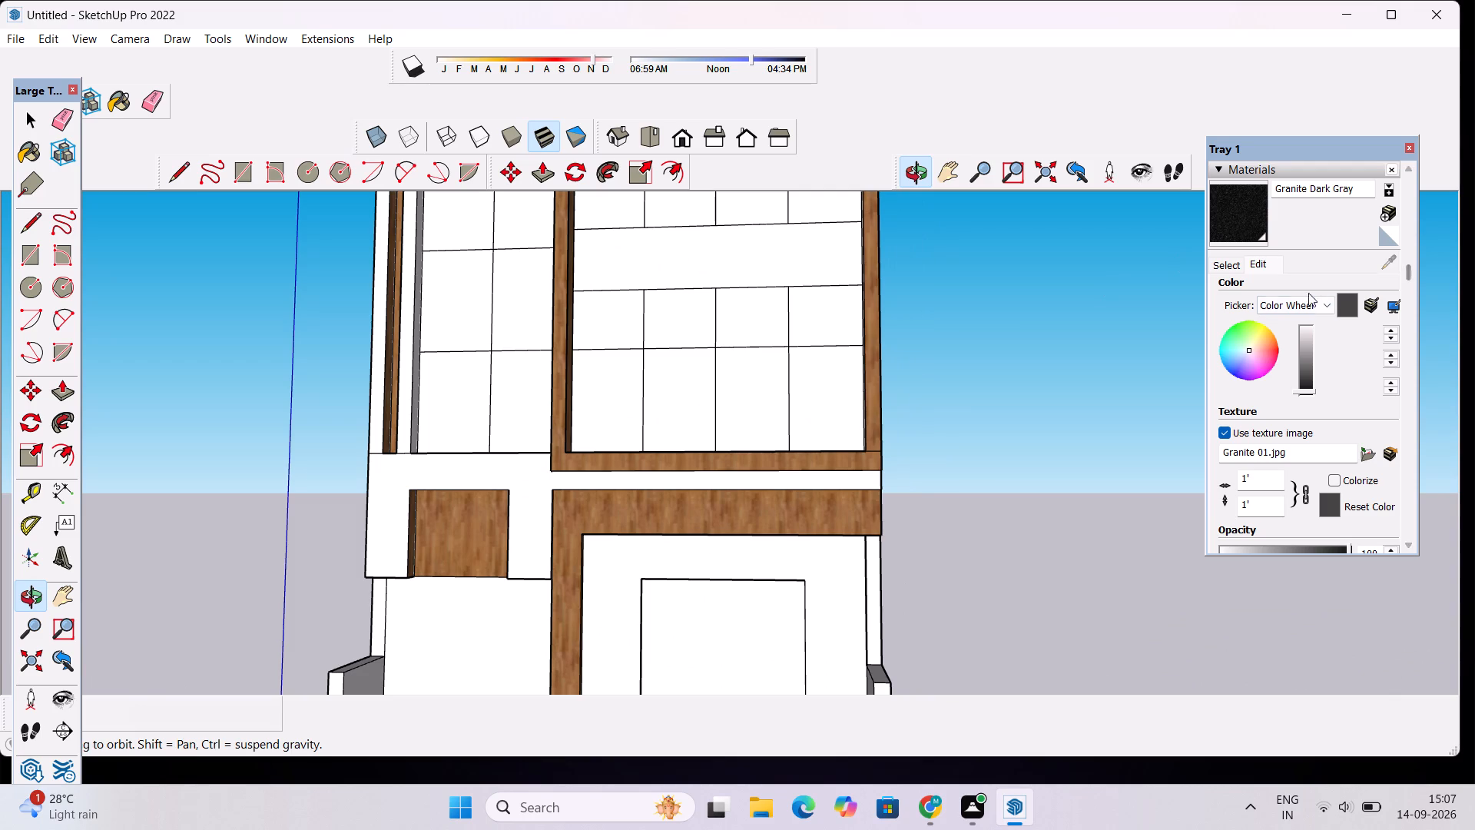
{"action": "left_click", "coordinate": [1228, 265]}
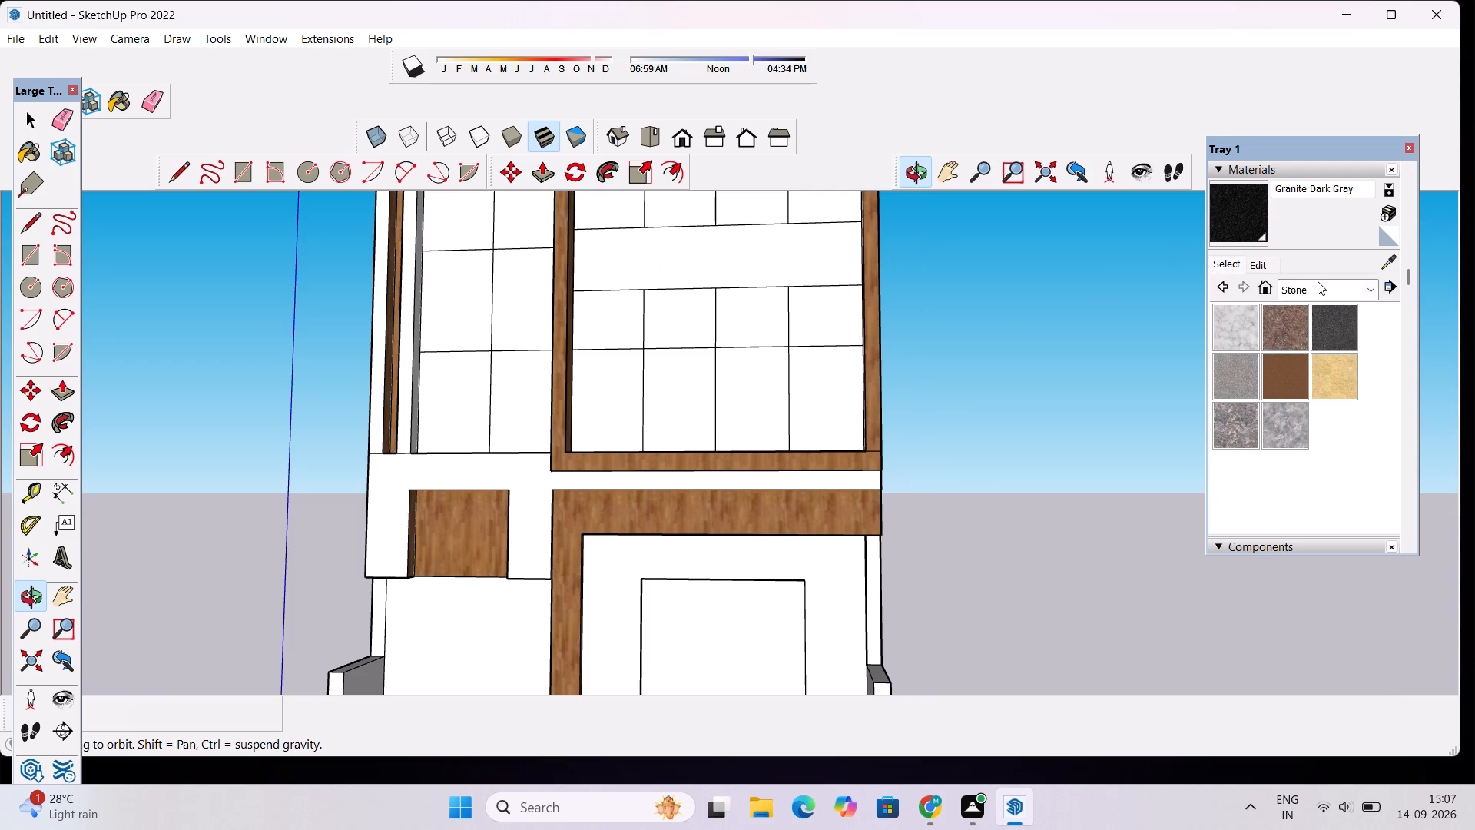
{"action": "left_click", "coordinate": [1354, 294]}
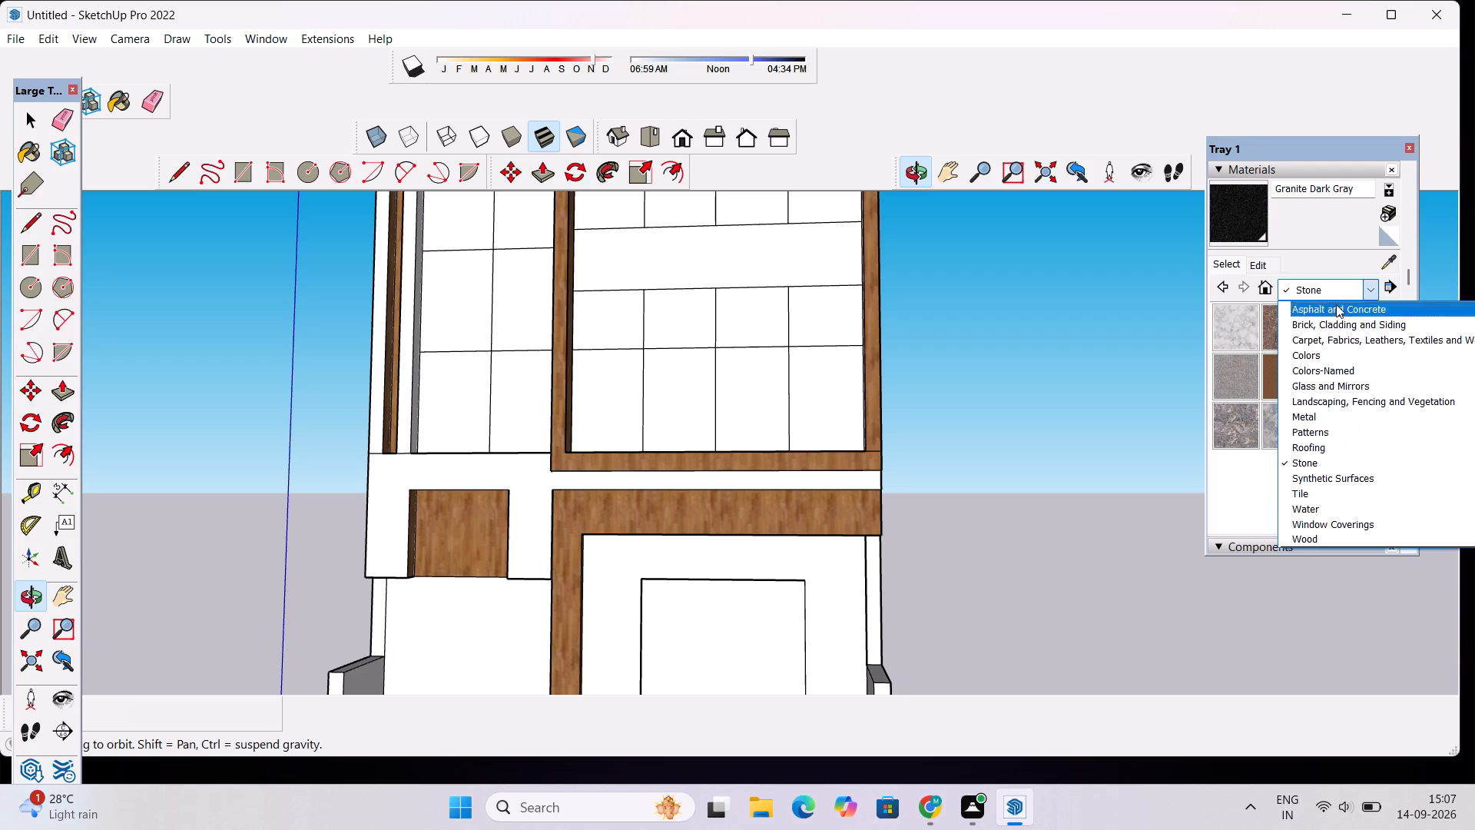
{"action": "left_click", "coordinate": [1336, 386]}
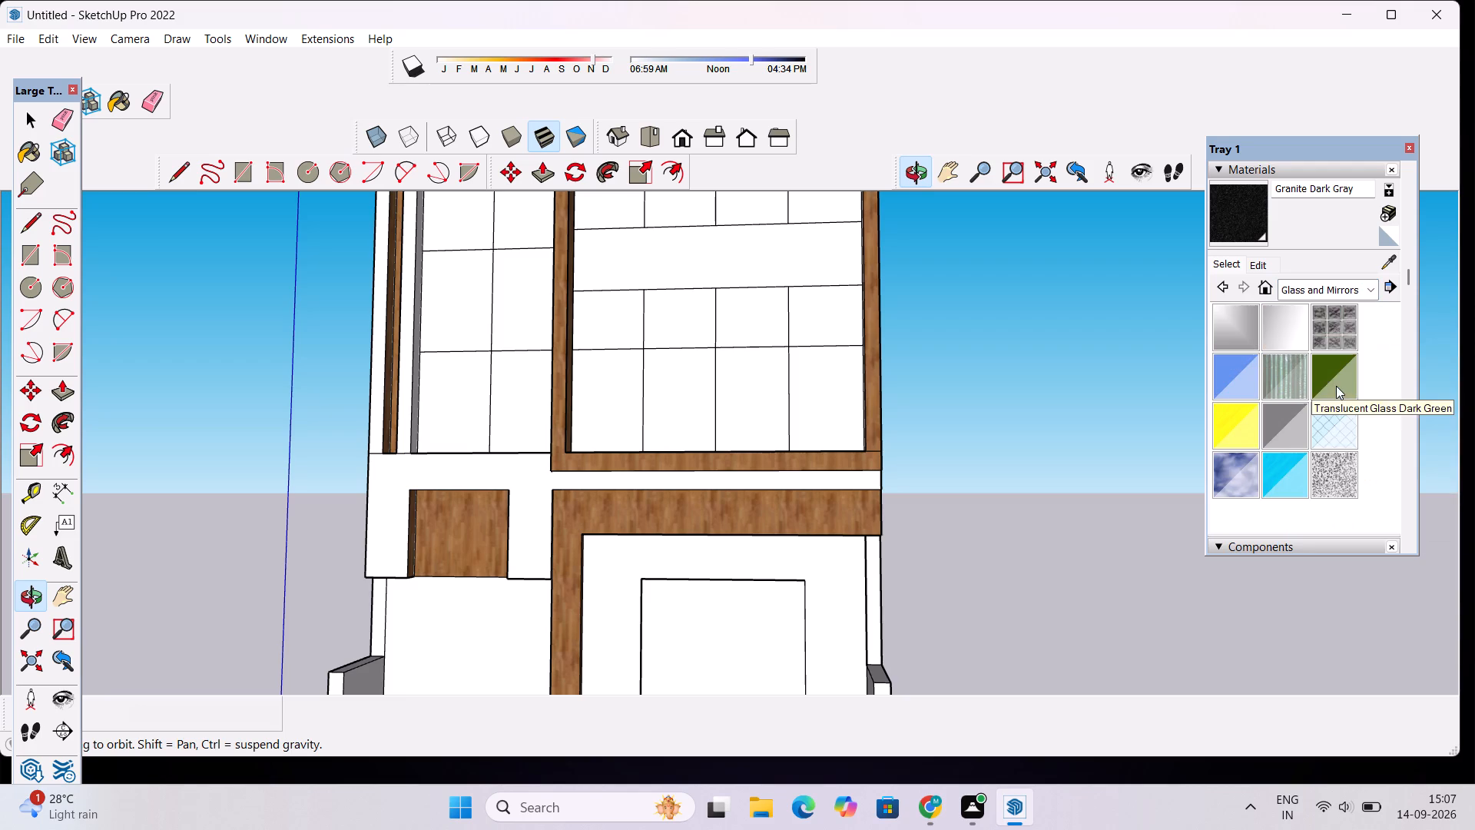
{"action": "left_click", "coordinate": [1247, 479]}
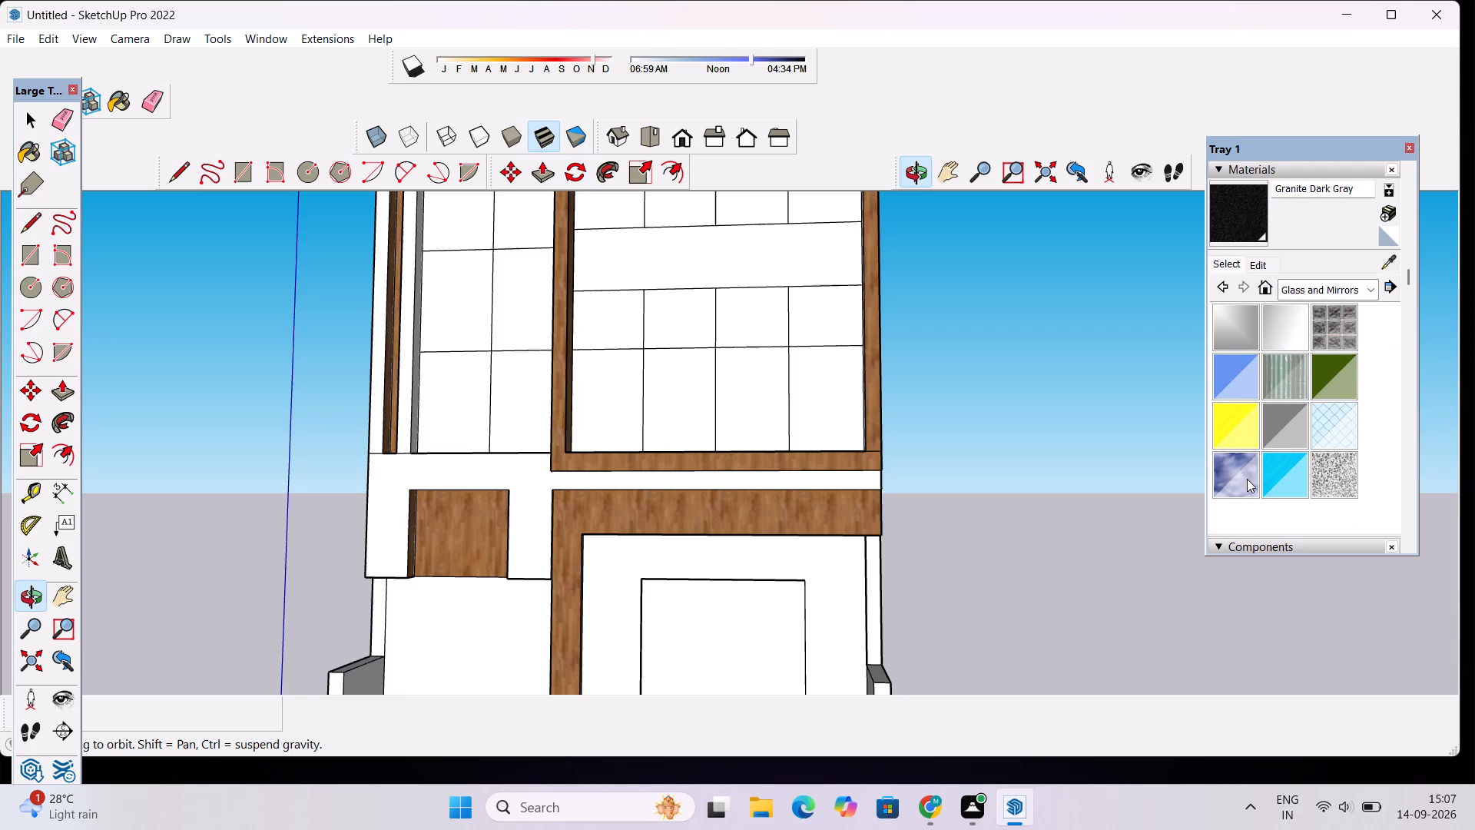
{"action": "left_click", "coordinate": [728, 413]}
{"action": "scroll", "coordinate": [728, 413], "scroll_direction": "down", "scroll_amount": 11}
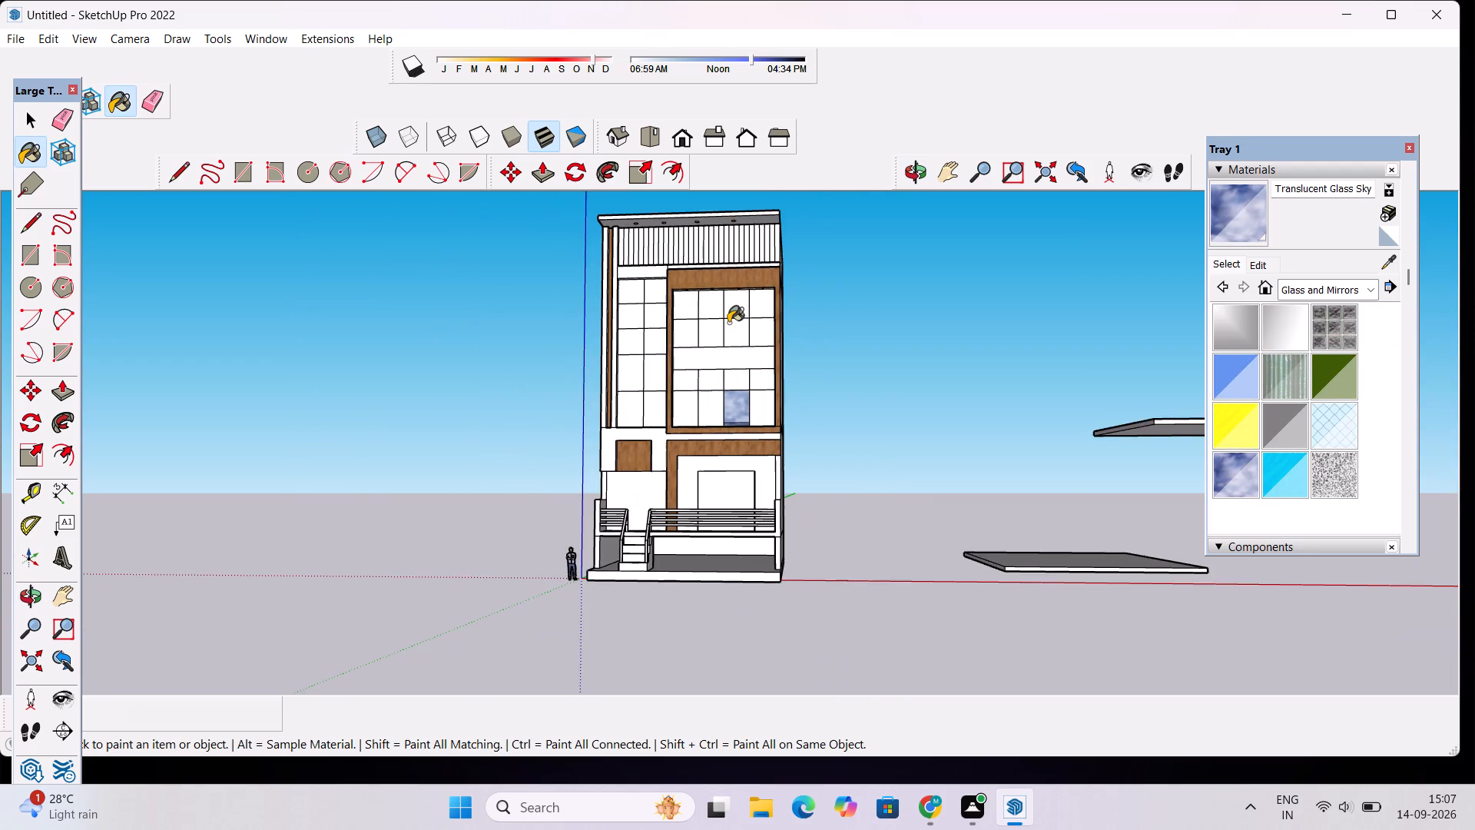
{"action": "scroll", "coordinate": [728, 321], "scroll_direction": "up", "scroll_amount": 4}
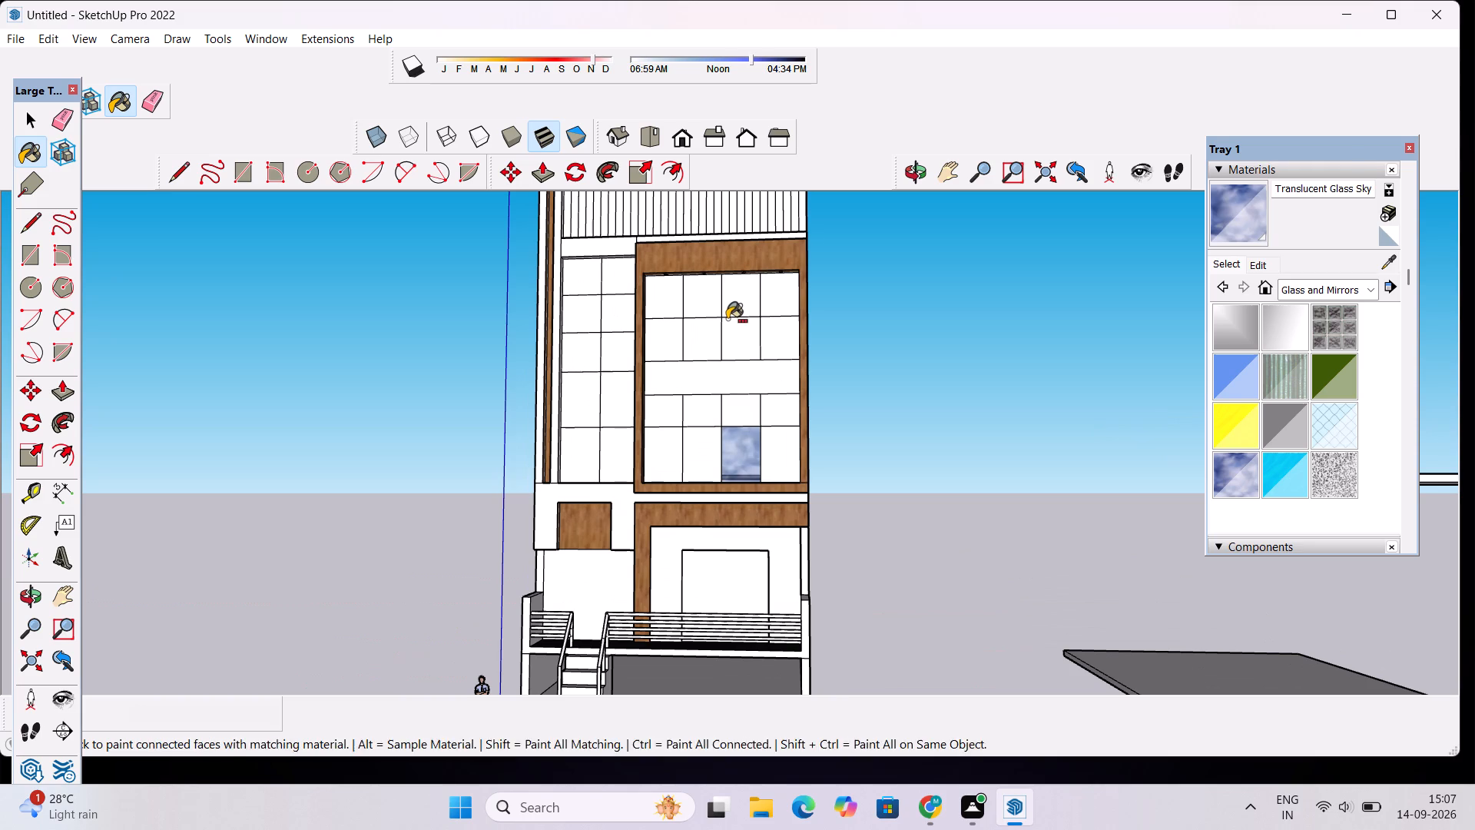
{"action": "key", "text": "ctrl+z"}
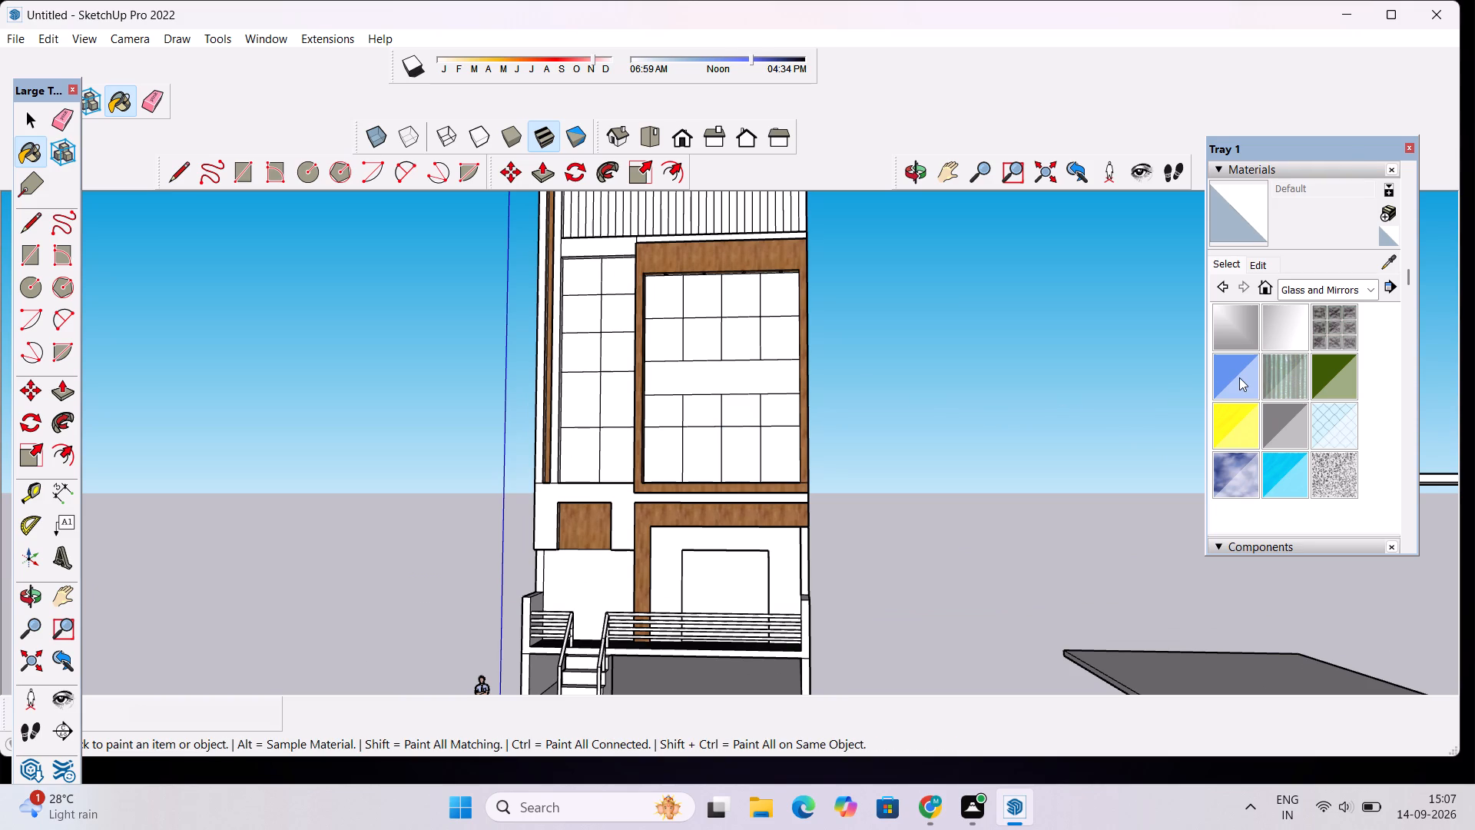
Paint the eight panes above the large window's white middle band with Translucent Glass Tint.
{"action": "left_click", "coordinate": [1279, 473]}
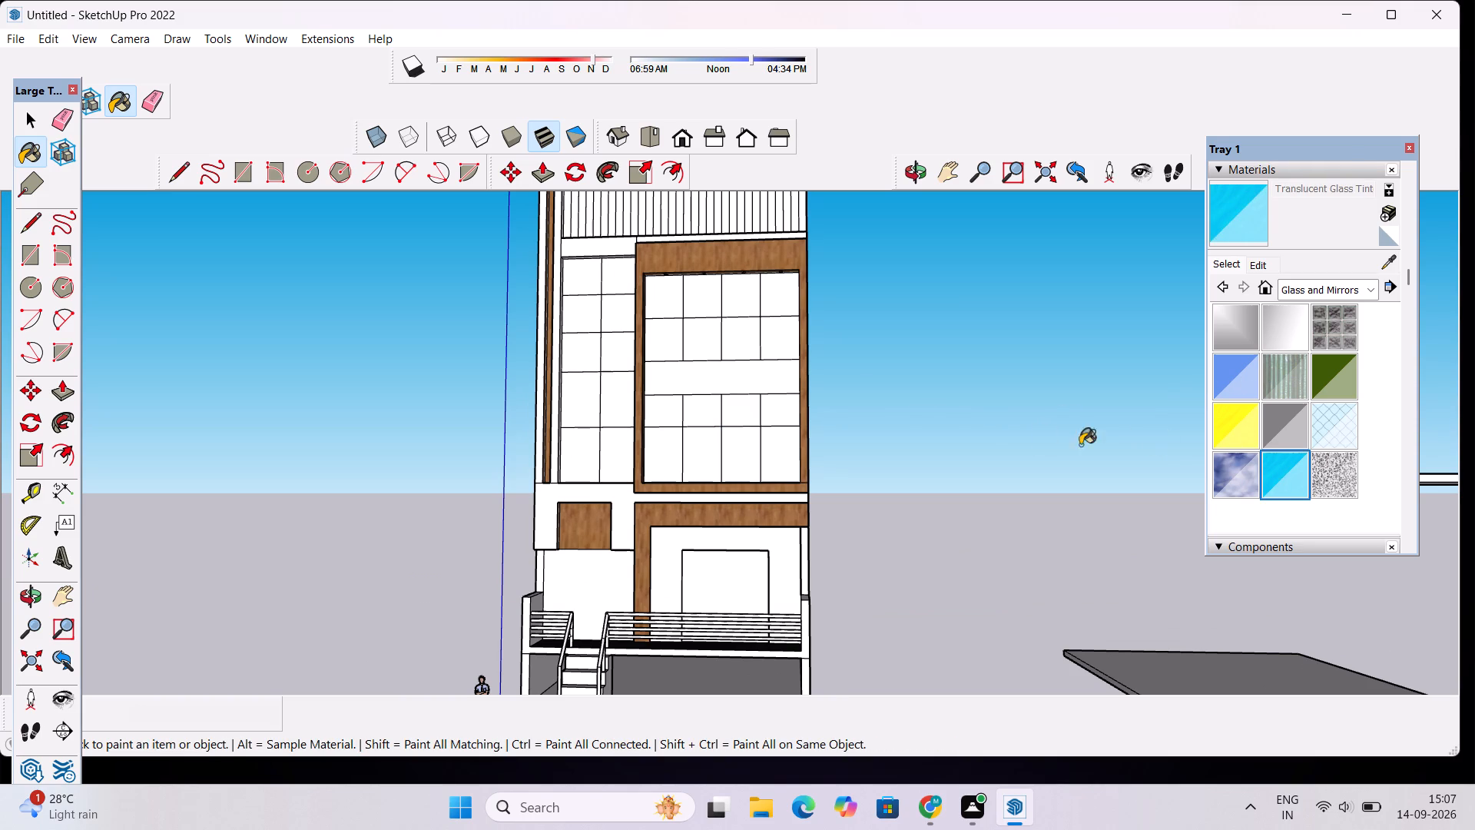
{"action": "left_click", "coordinate": [688, 330]}
{"action": "left_click", "coordinate": [671, 282]}
{"action": "left_click", "coordinate": [681, 313]}
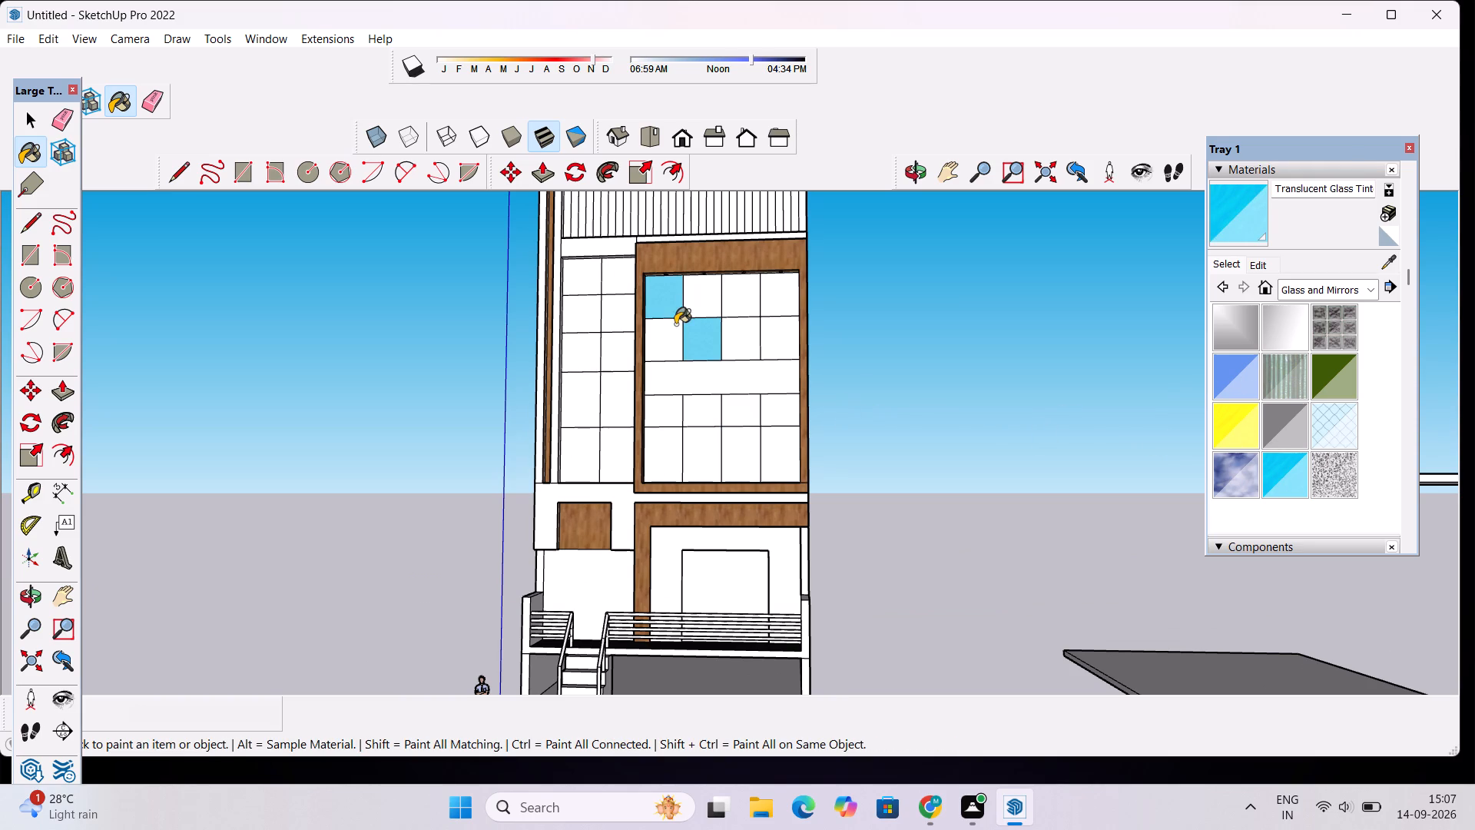
{"action": "left_click", "coordinate": [675, 327]}
{"action": "left_click", "coordinate": [706, 304]}
{"action": "left_click", "coordinate": [782, 290]}
{"action": "left_click", "coordinate": [731, 292]}
{"action": "left_click", "coordinate": [733, 334]}
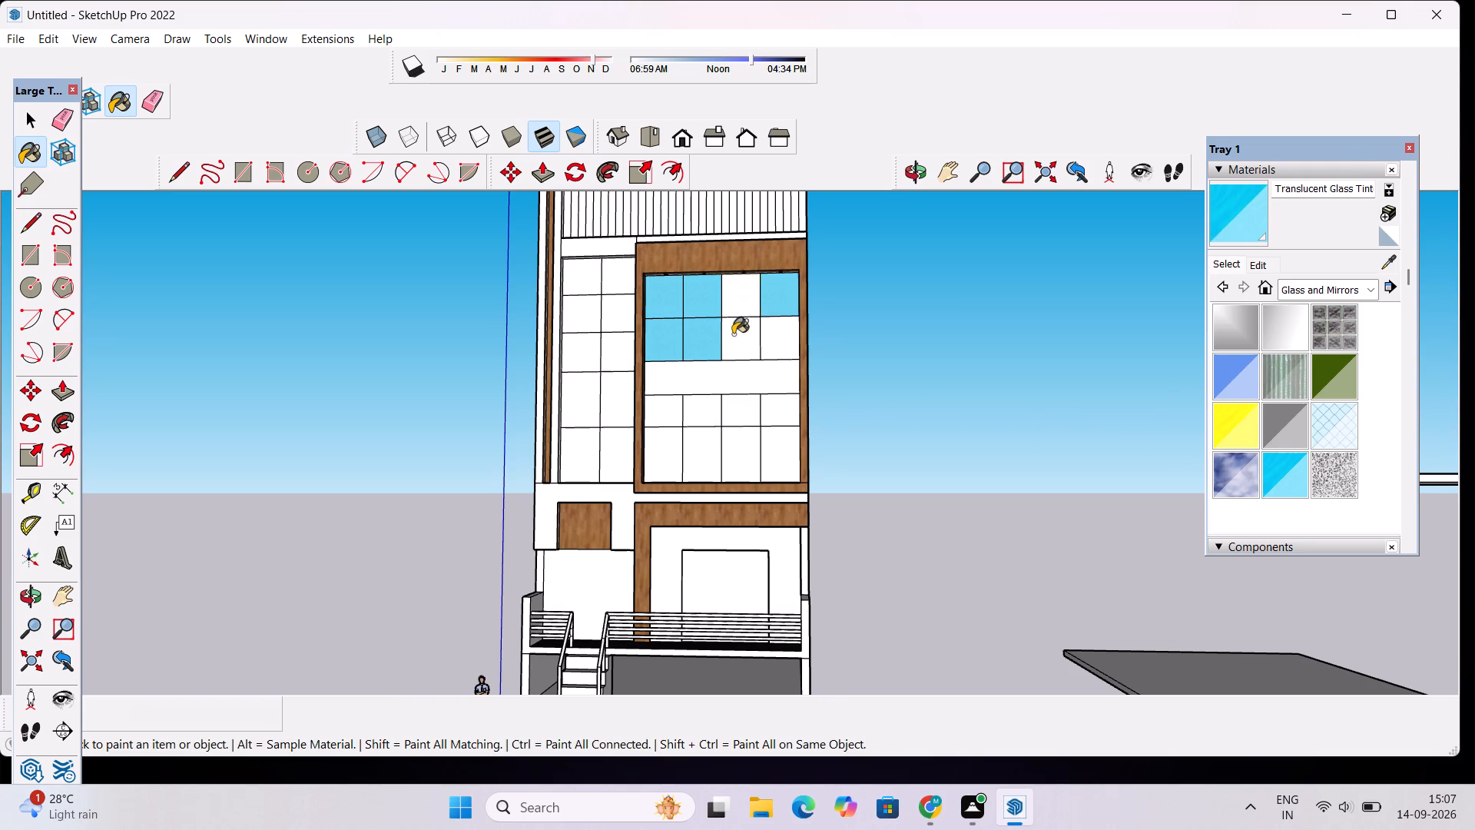
{"action": "left_click", "coordinate": [777, 353]}
Paint the eight panes below the large window's white middle band with Translucent Glass Tint.
{"action": "left_click", "coordinate": [767, 398]}
{"action": "left_click", "coordinate": [724, 403]}
{"action": "left_click", "coordinate": [691, 402]}
{"action": "left_click", "coordinate": [677, 406]}
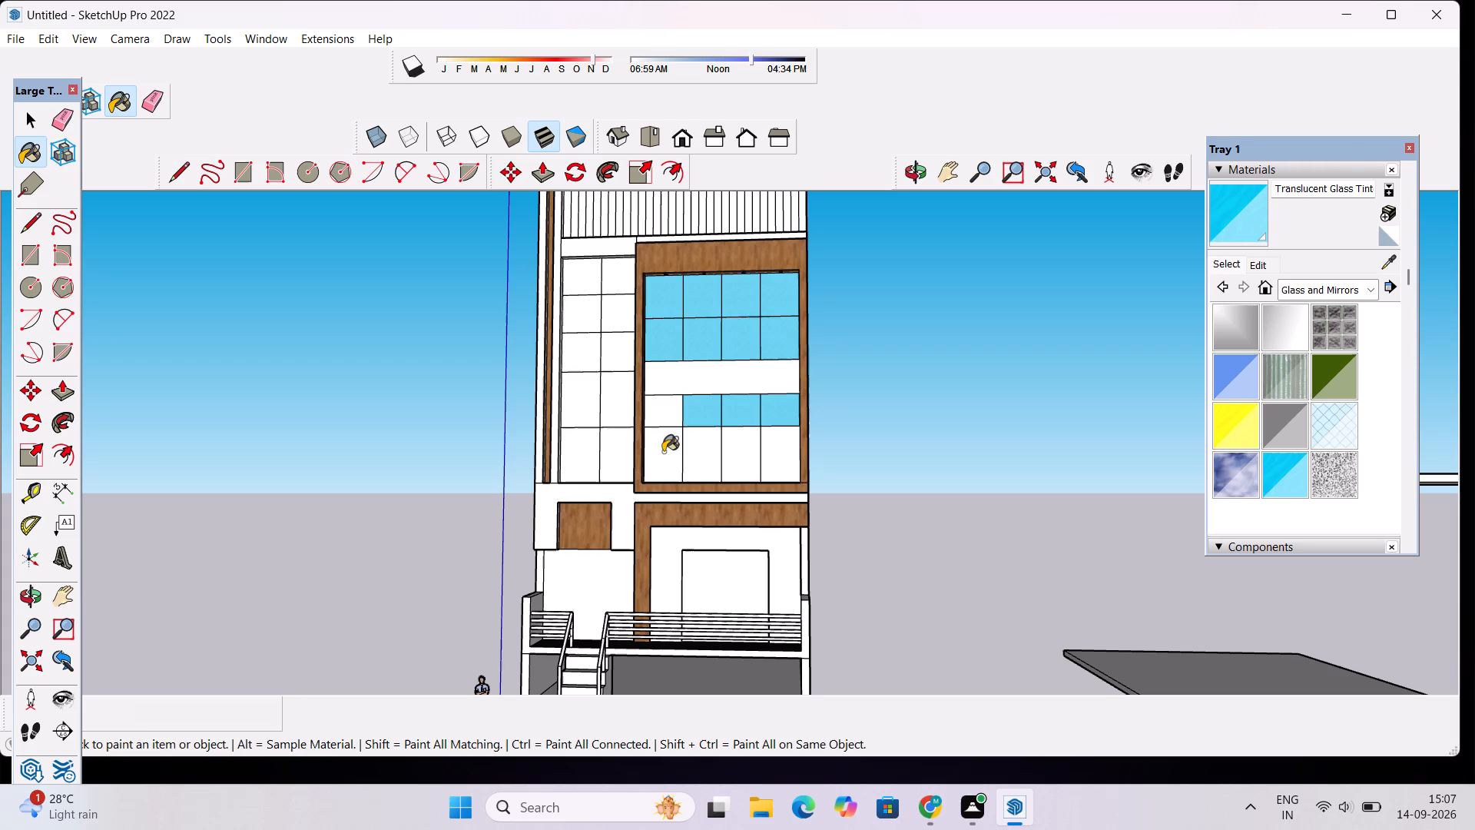
{"action": "left_click", "coordinate": [662, 462]}
{"action": "left_click", "coordinate": [689, 464]}
{"action": "left_click", "coordinate": [734, 447]}
{"action": "left_click", "coordinate": [775, 447]}
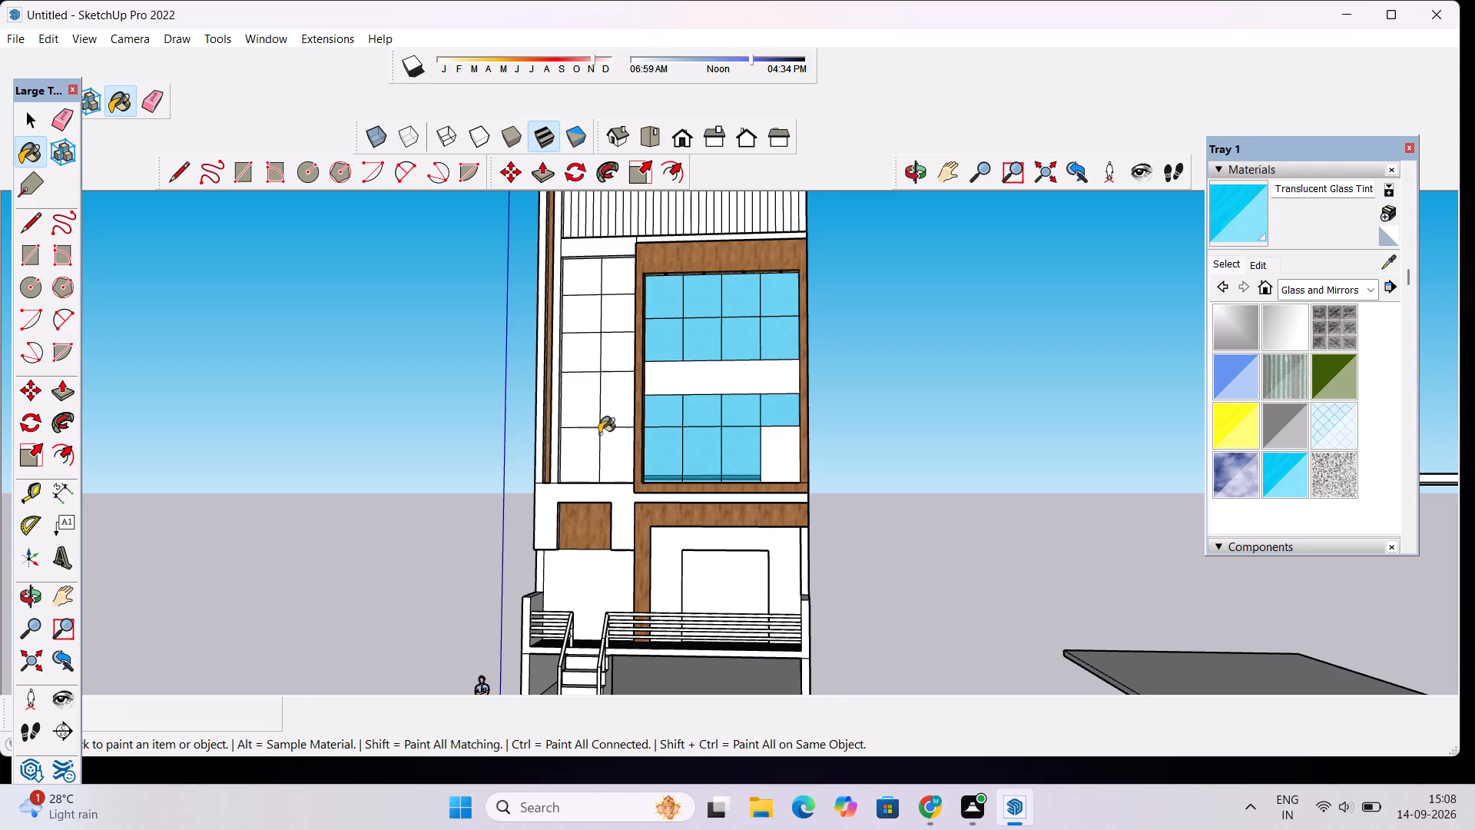
Paint the bottom three rows of panes in the narrow two-column window with Translucent Glass Tint.
{"action": "scroll", "coordinate": [599, 433], "scroll_direction": "up", "scroll_amount": 3}
{"action": "left_click", "coordinate": [572, 475]}
{"action": "left_click", "coordinate": [615, 465]}
{"action": "left_click", "coordinate": [621, 384]}
{"action": "left_click", "coordinate": [538, 368]}
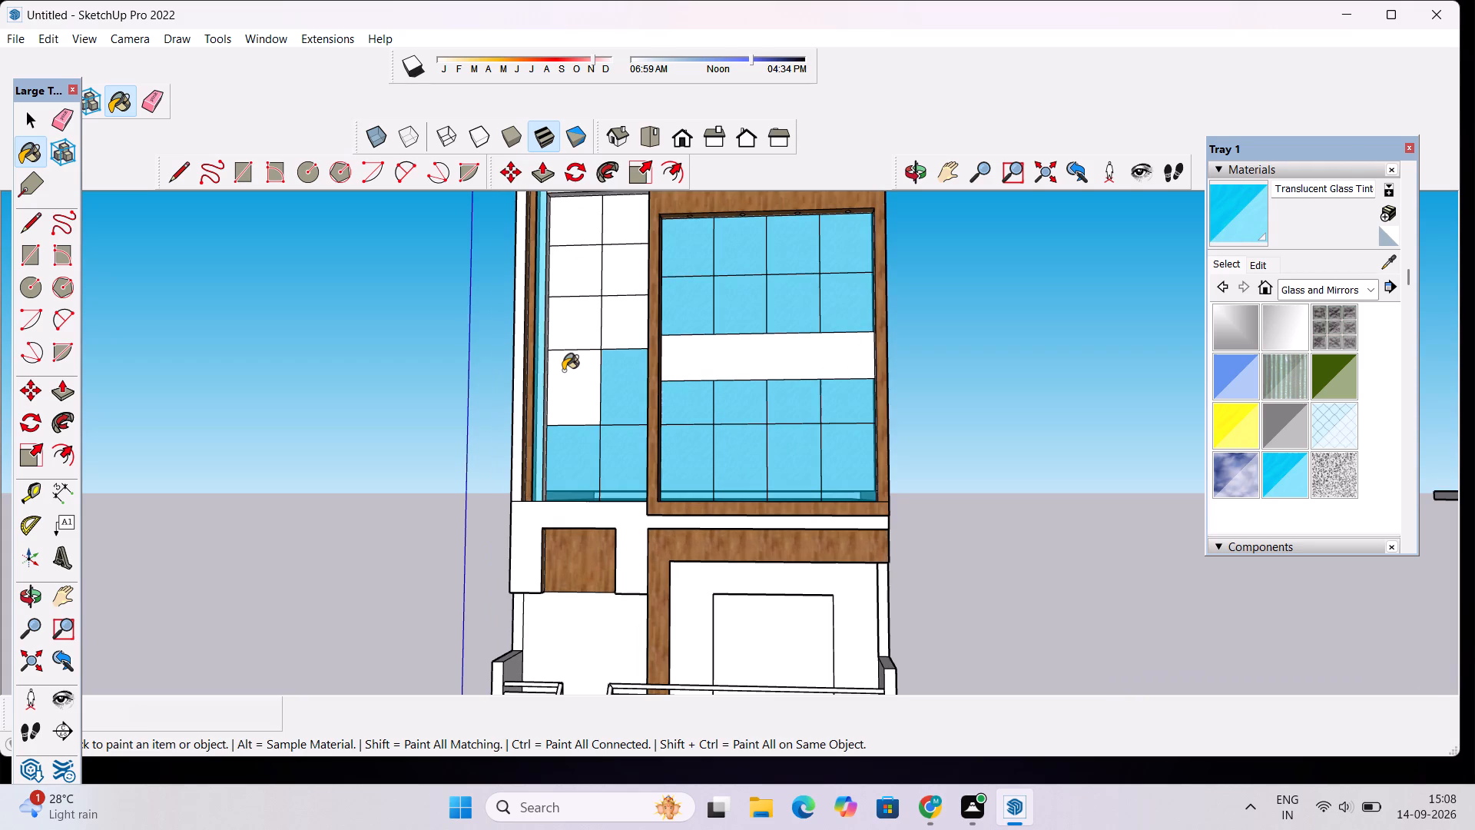
{"action": "key", "text": "ctrl+z"}
{"action": "left_click", "coordinate": [572, 377]}
{"action": "left_click", "coordinate": [576, 341]}
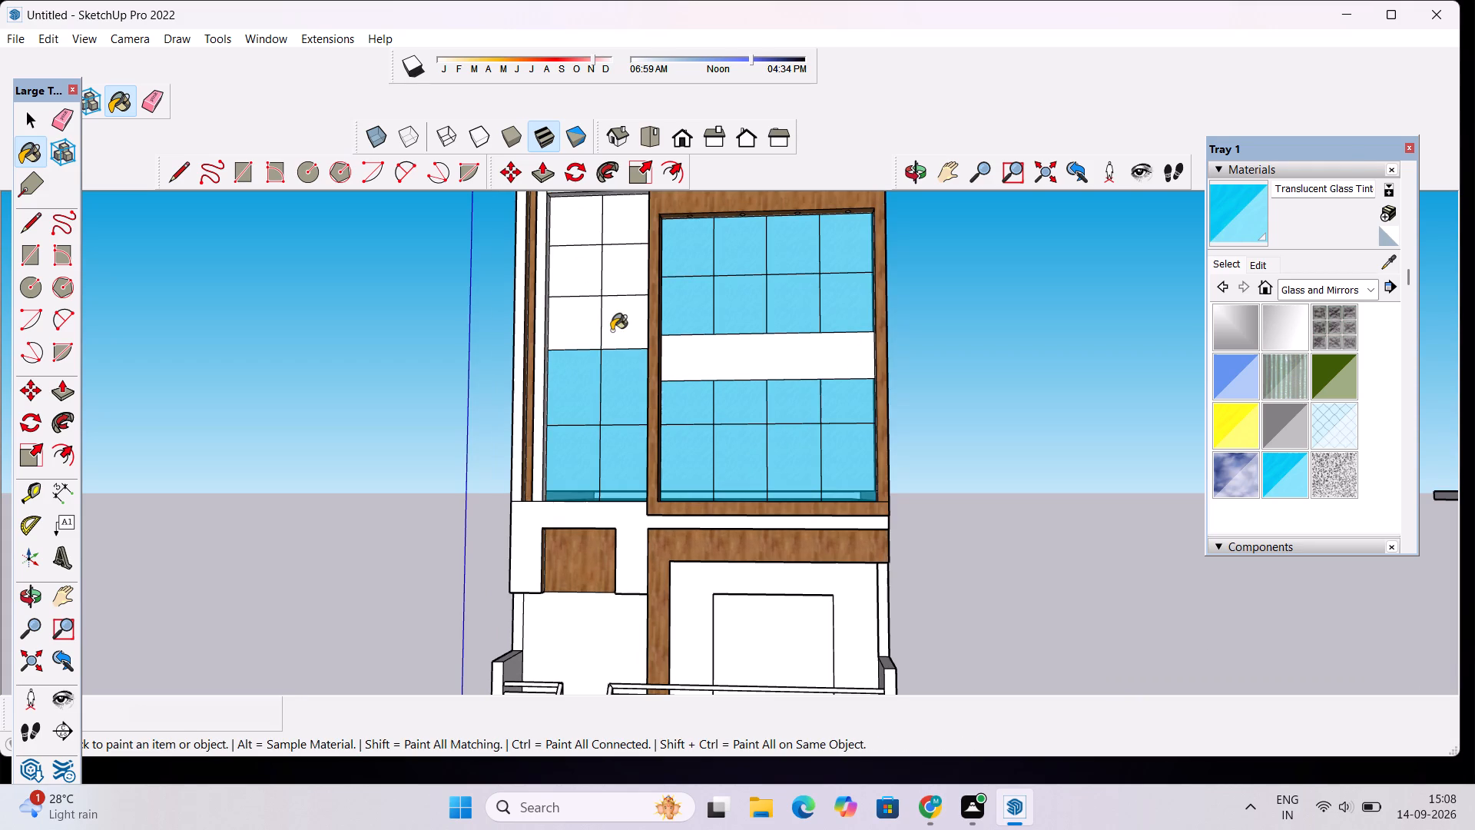
{"action": "left_click", "coordinate": [612, 330]}
Paint the top two rows of panes in the narrow two-column window with Translucent Glass Tint, keeping the surrounding frame Wood Floor.
{"action": "left_click", "coordinate": [571, 274]}
{"action": "left_click", "coordinate": [653, 273]}
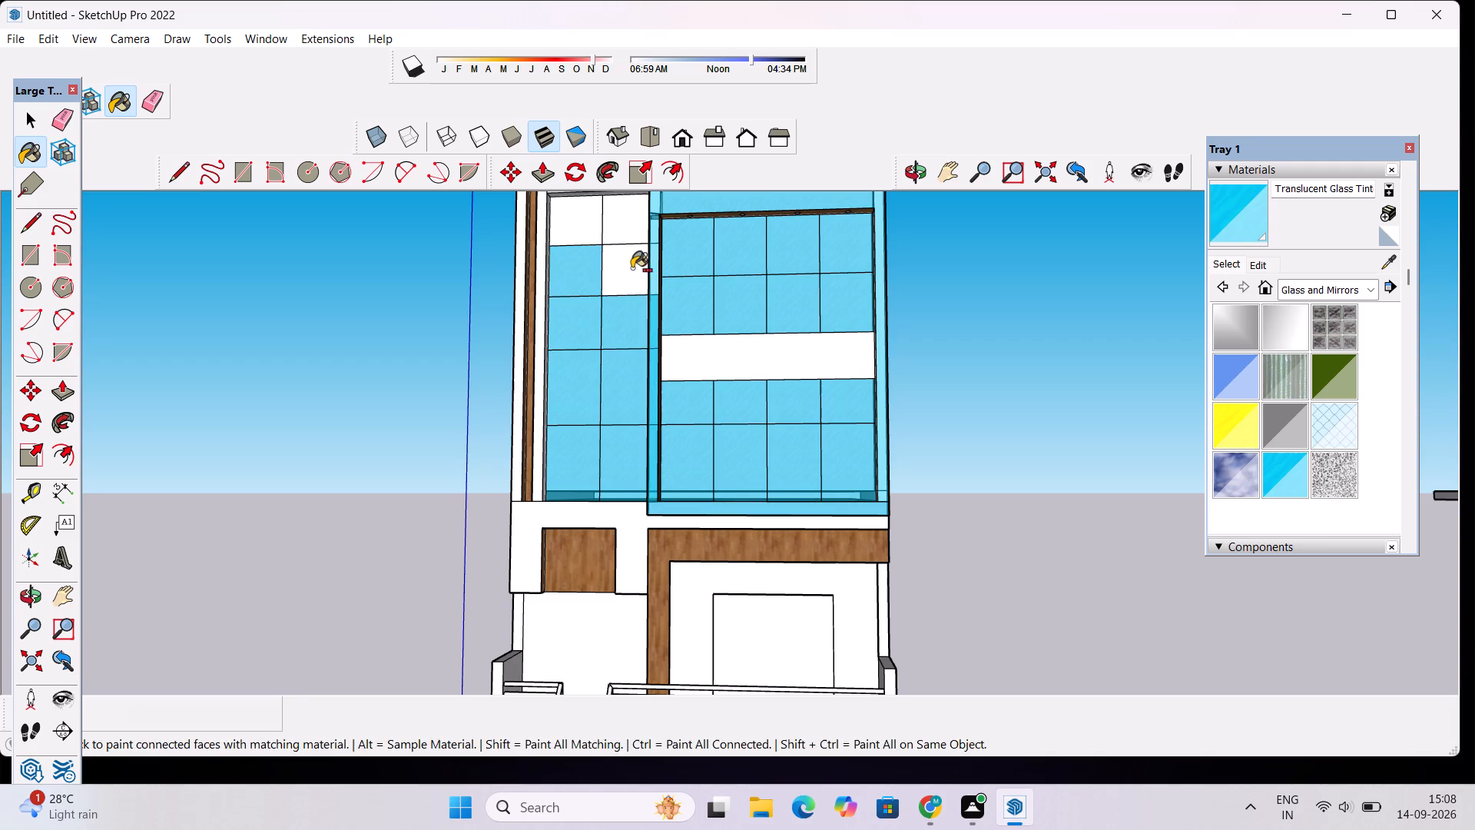
{"action": "key", "text": "ctrl+z"}
{"action": "left_click", "coordinate": [631, 264]}
{"action": "left_click", "coordinate": [631, 232]}
{"action": "left_click", "coordinate": [585, 220]}
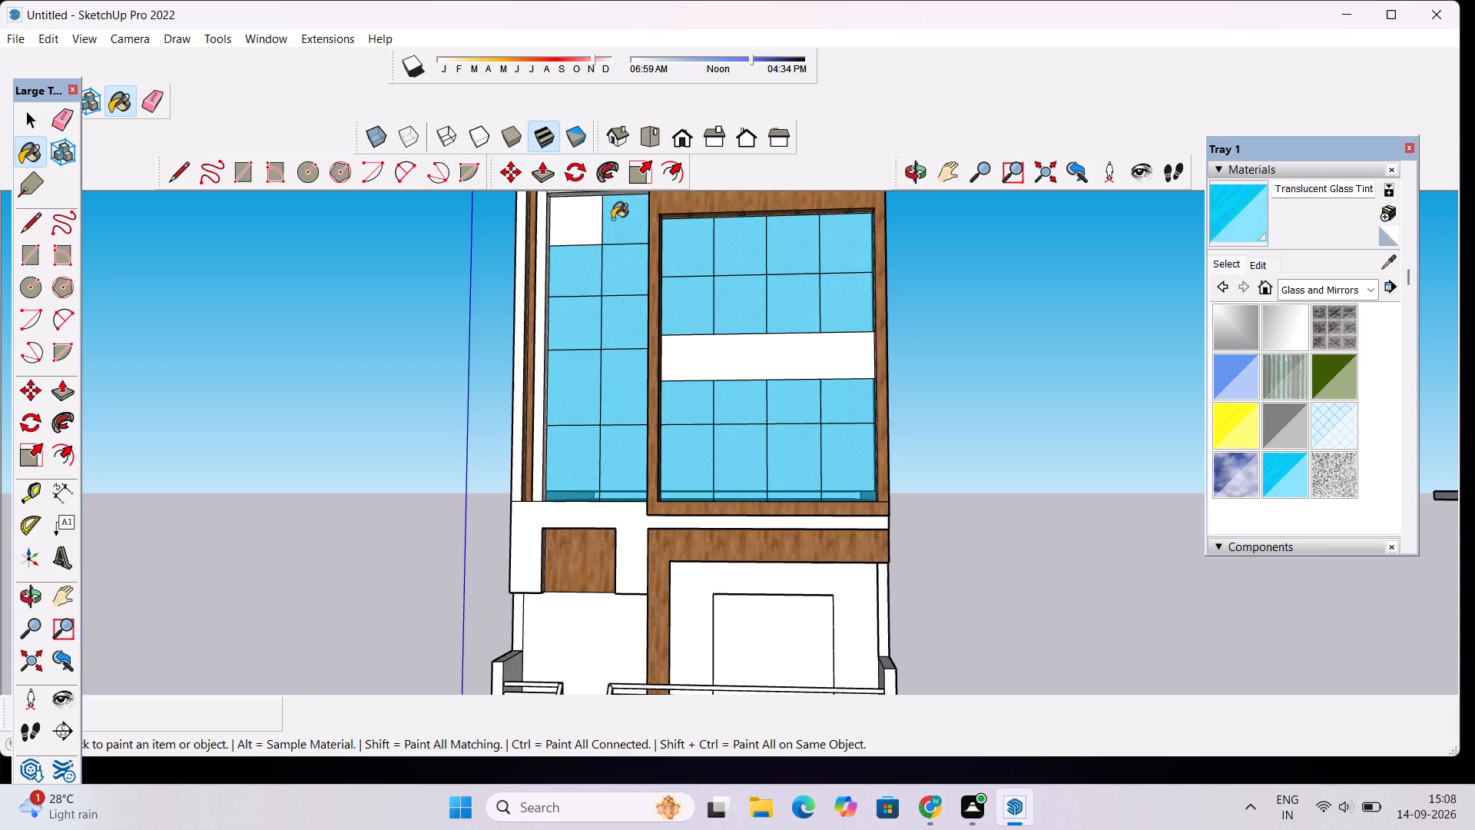
{"action": "left_click", "coordinate": [675, 195]}
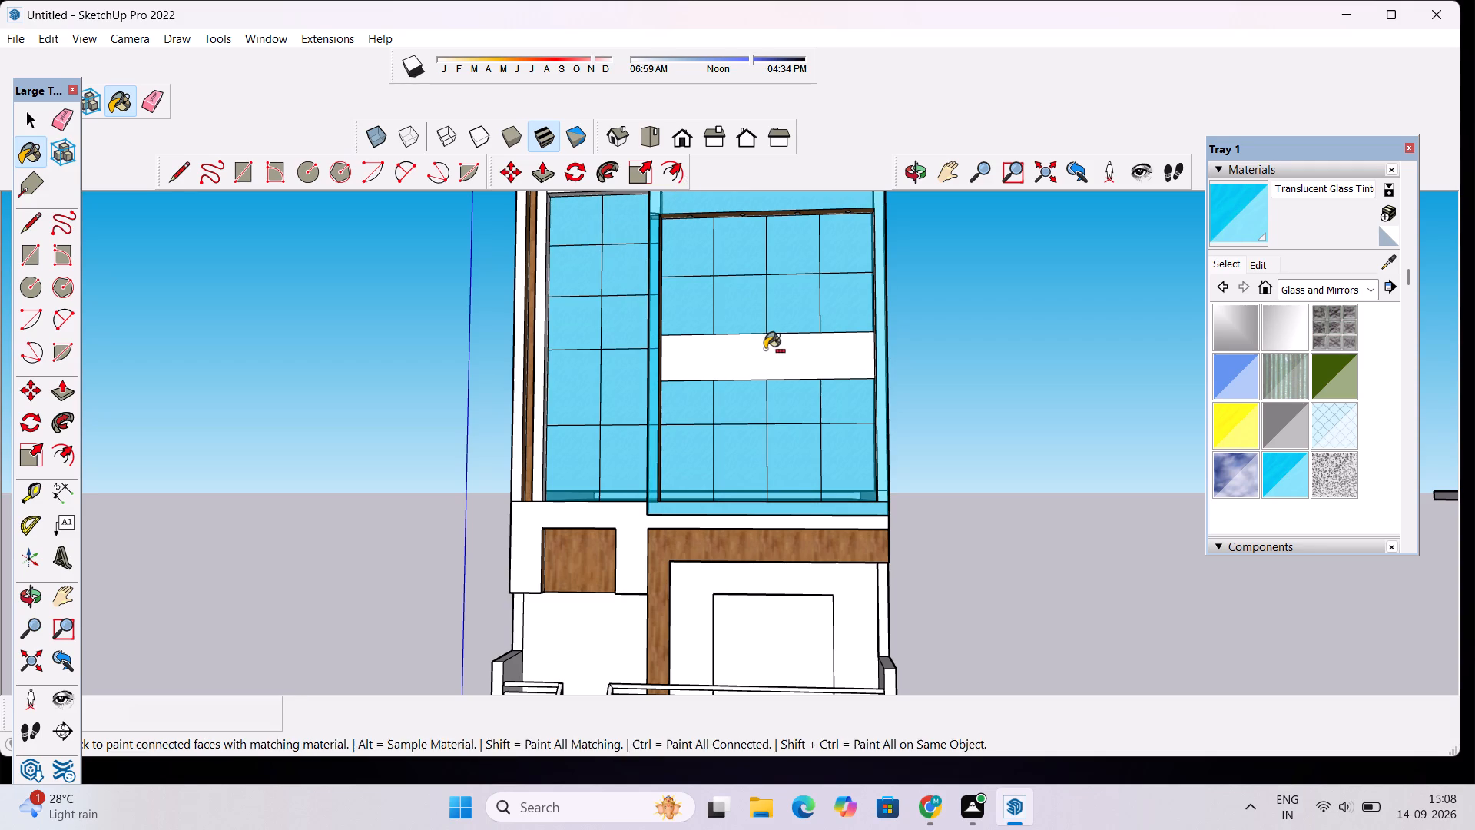
{"action": "key", "text": "ctrl+z"}
{"action": "scroll", "coordinate": [767, 352], "scroll_direction": "down", "scroll_amount": 11}
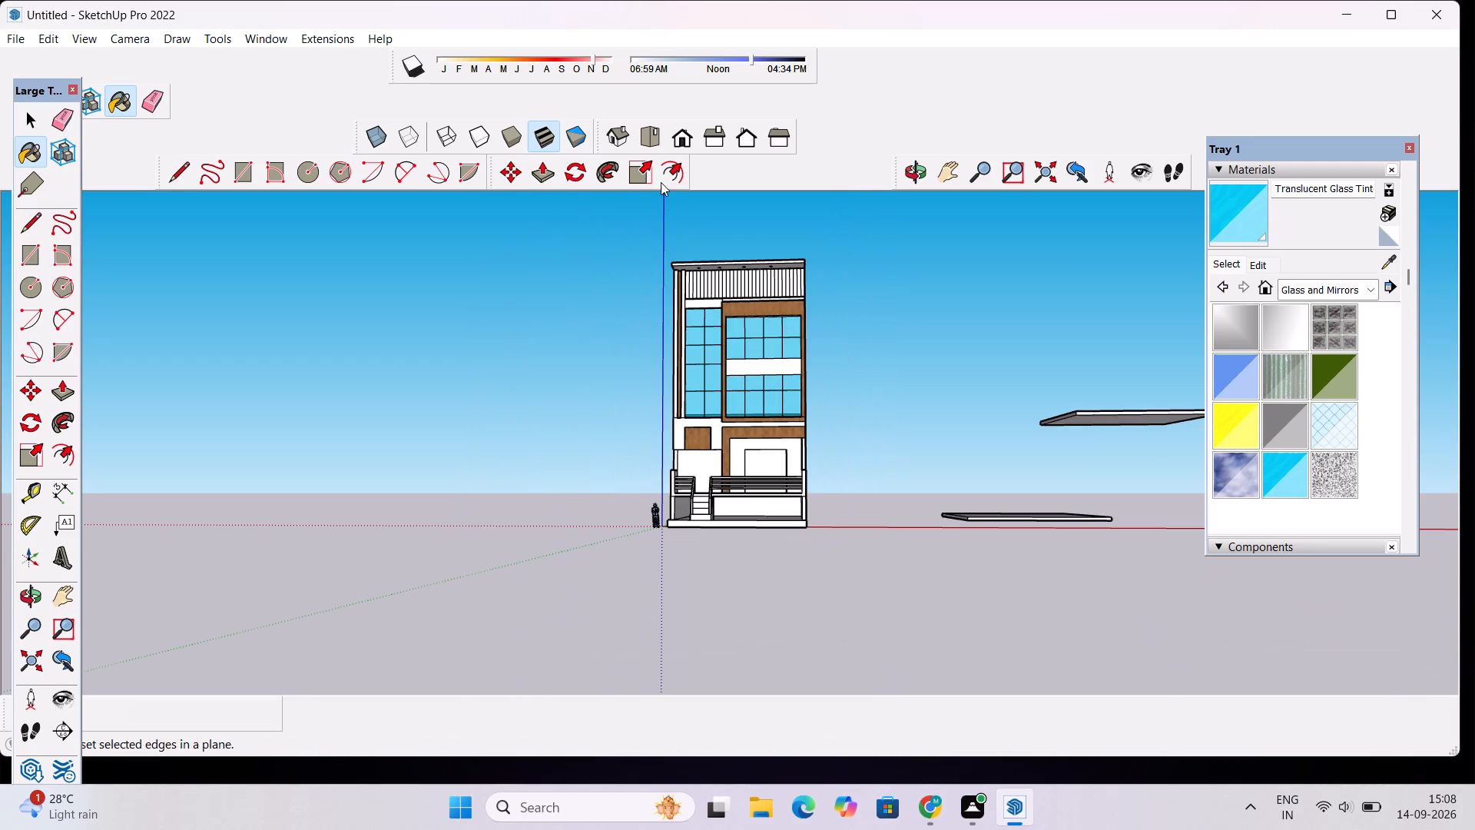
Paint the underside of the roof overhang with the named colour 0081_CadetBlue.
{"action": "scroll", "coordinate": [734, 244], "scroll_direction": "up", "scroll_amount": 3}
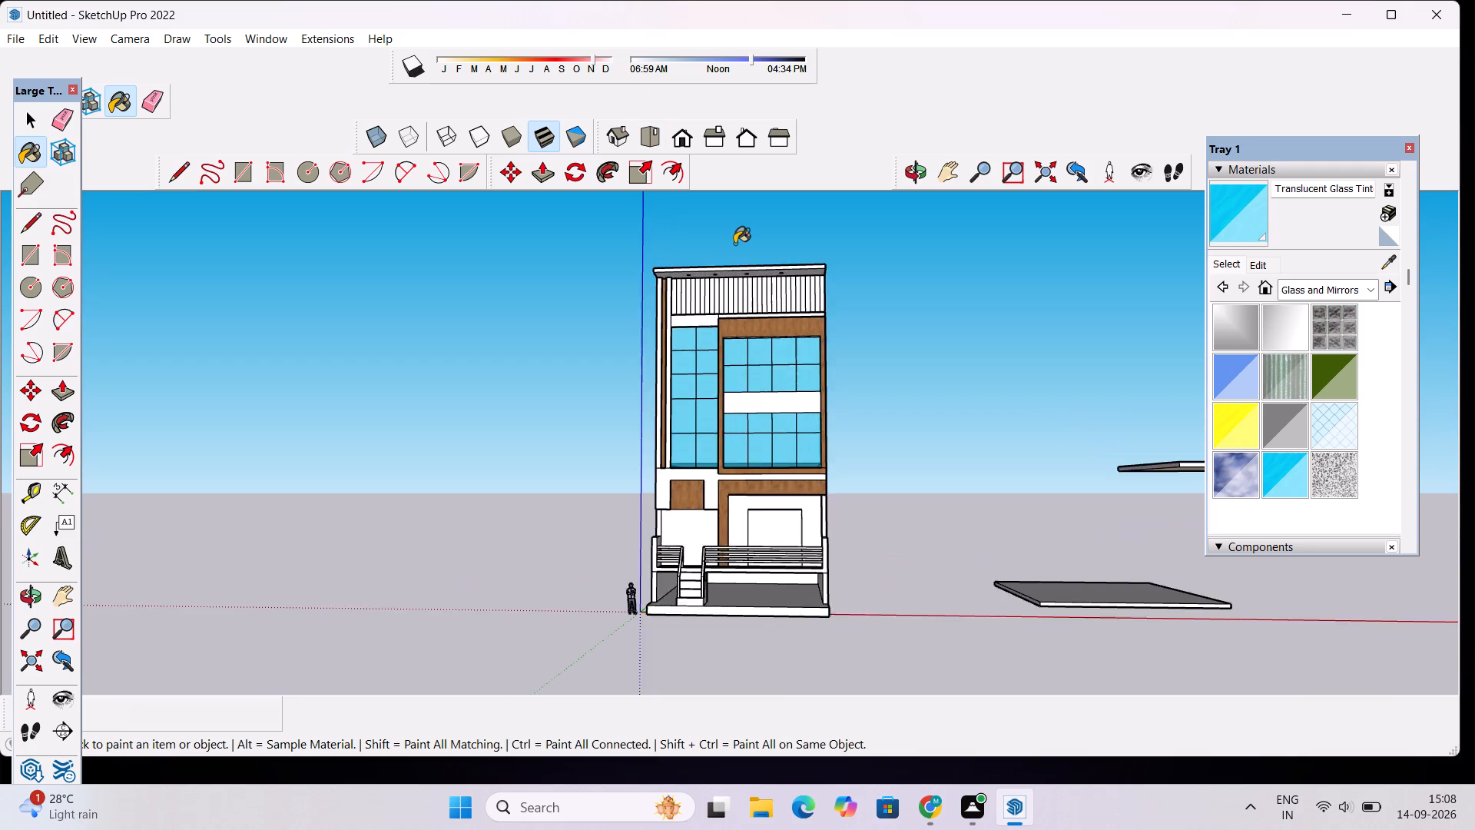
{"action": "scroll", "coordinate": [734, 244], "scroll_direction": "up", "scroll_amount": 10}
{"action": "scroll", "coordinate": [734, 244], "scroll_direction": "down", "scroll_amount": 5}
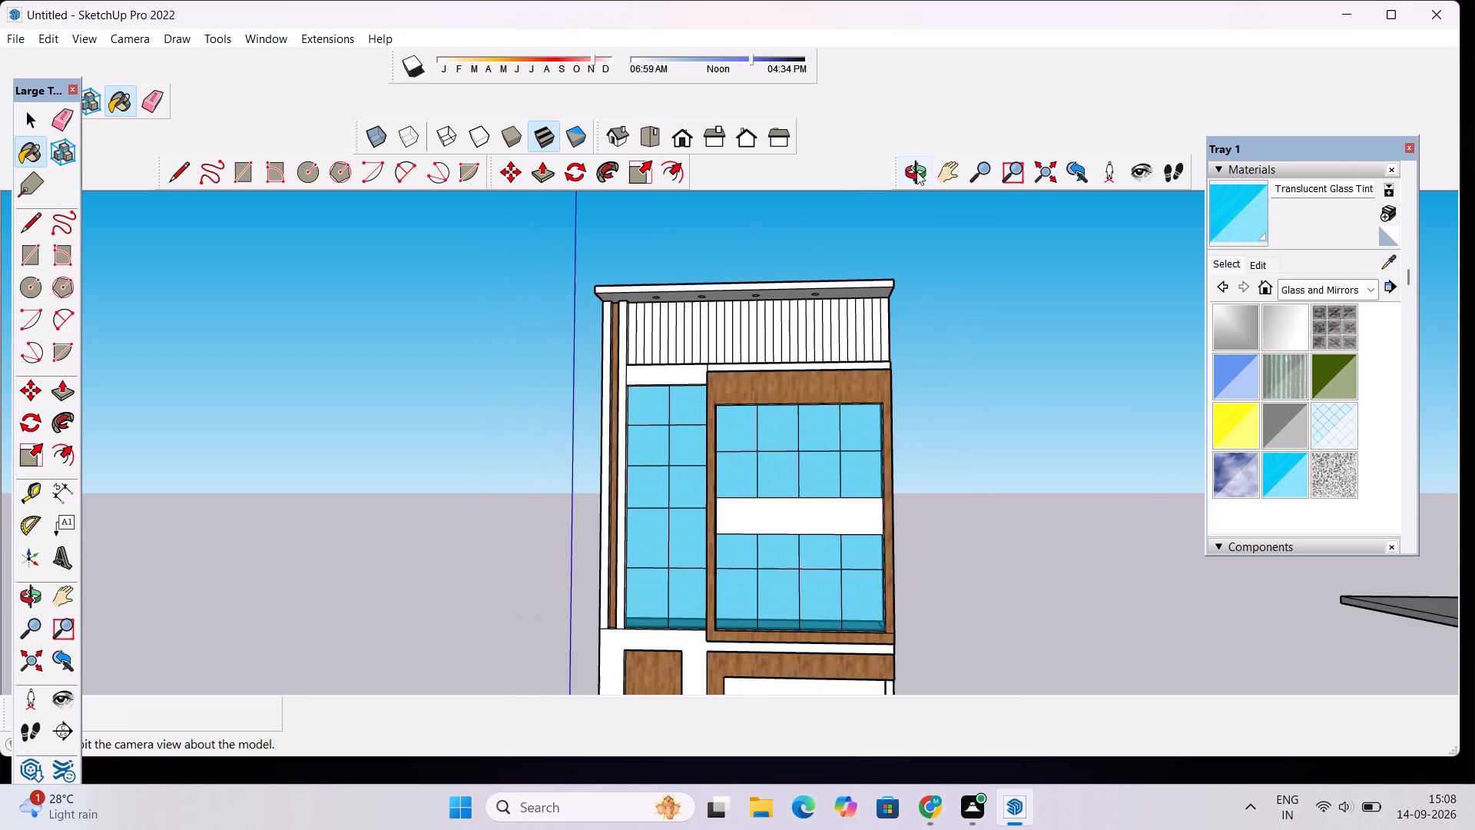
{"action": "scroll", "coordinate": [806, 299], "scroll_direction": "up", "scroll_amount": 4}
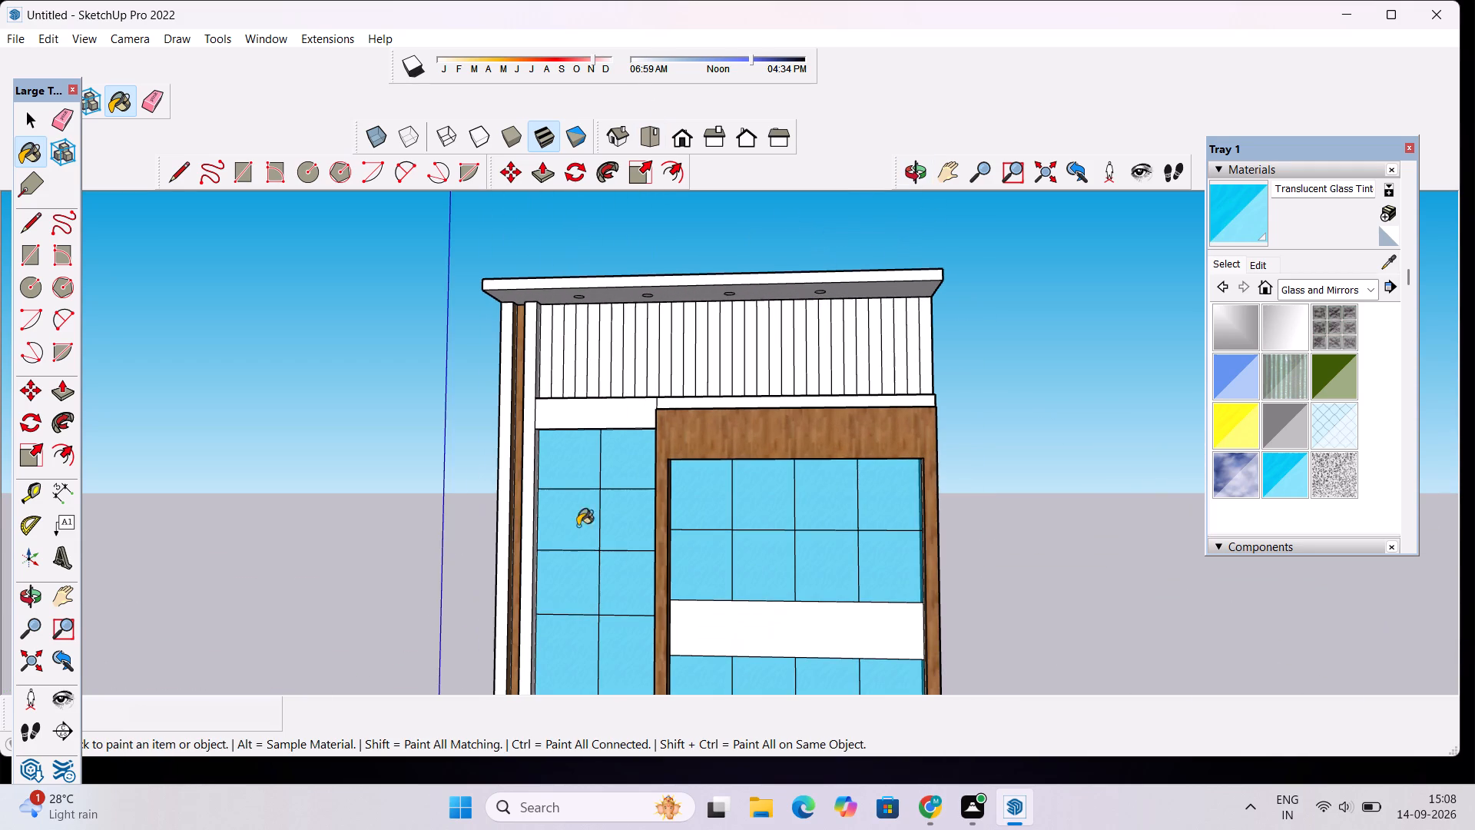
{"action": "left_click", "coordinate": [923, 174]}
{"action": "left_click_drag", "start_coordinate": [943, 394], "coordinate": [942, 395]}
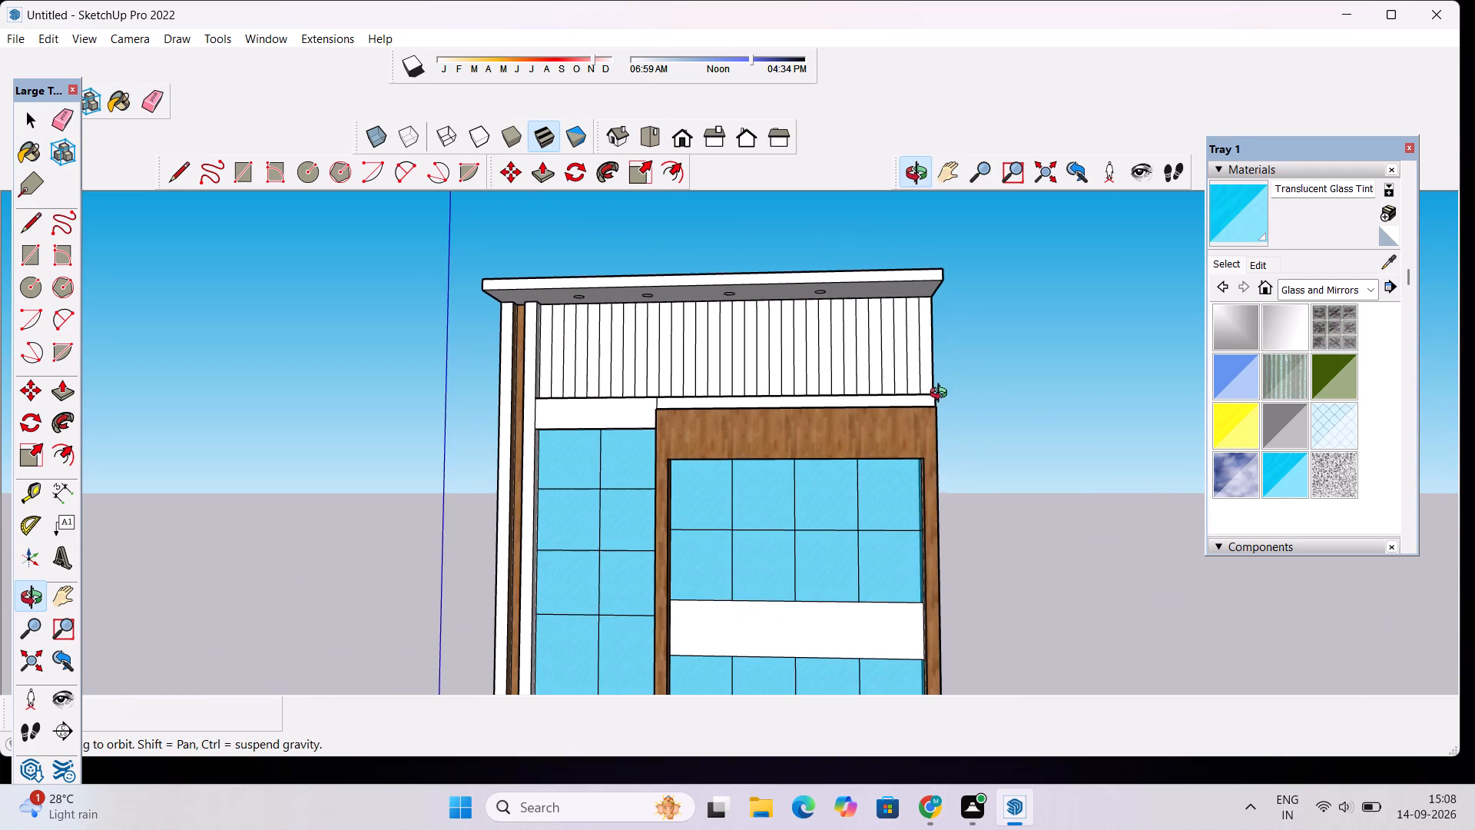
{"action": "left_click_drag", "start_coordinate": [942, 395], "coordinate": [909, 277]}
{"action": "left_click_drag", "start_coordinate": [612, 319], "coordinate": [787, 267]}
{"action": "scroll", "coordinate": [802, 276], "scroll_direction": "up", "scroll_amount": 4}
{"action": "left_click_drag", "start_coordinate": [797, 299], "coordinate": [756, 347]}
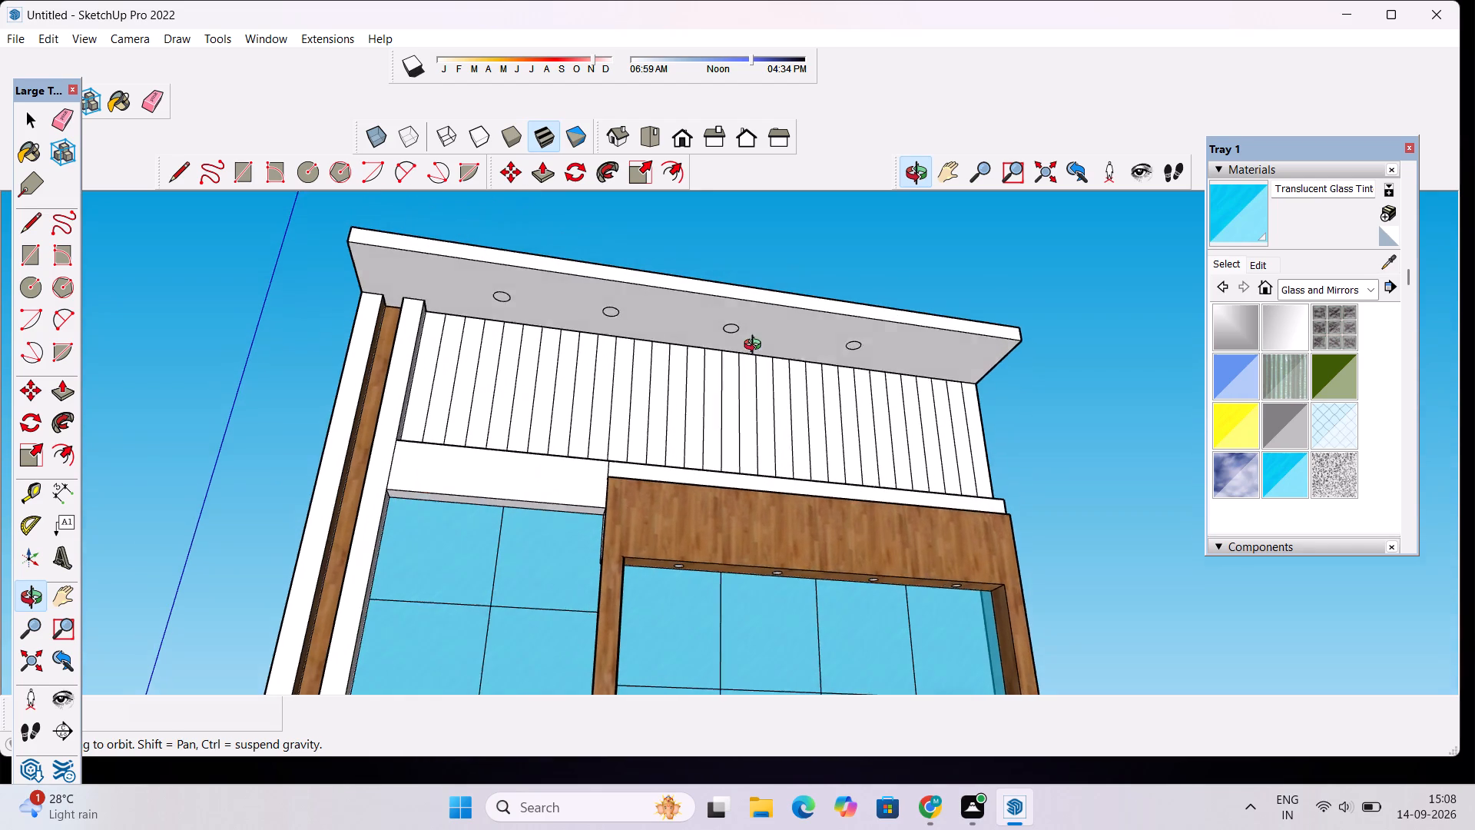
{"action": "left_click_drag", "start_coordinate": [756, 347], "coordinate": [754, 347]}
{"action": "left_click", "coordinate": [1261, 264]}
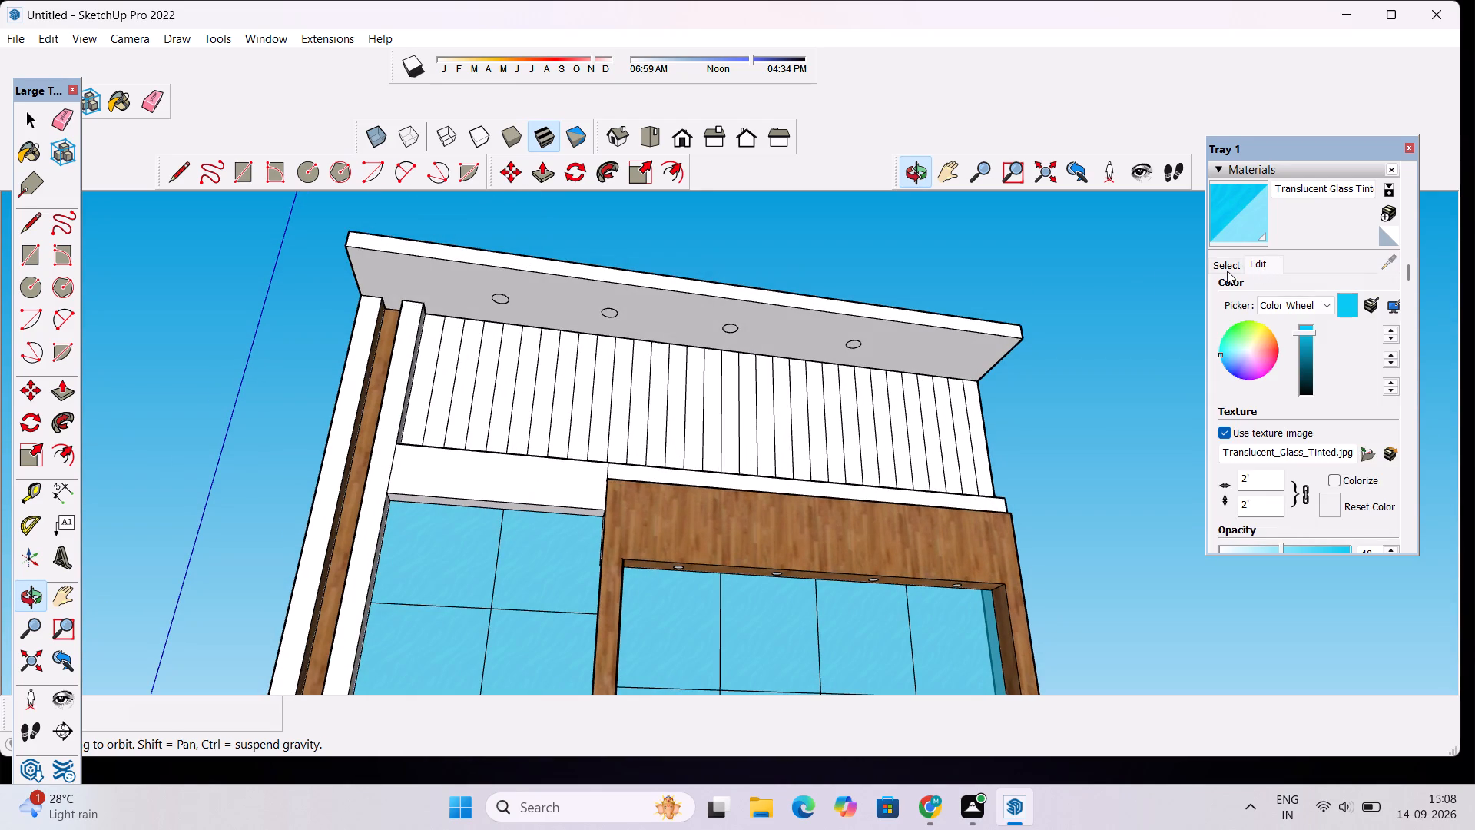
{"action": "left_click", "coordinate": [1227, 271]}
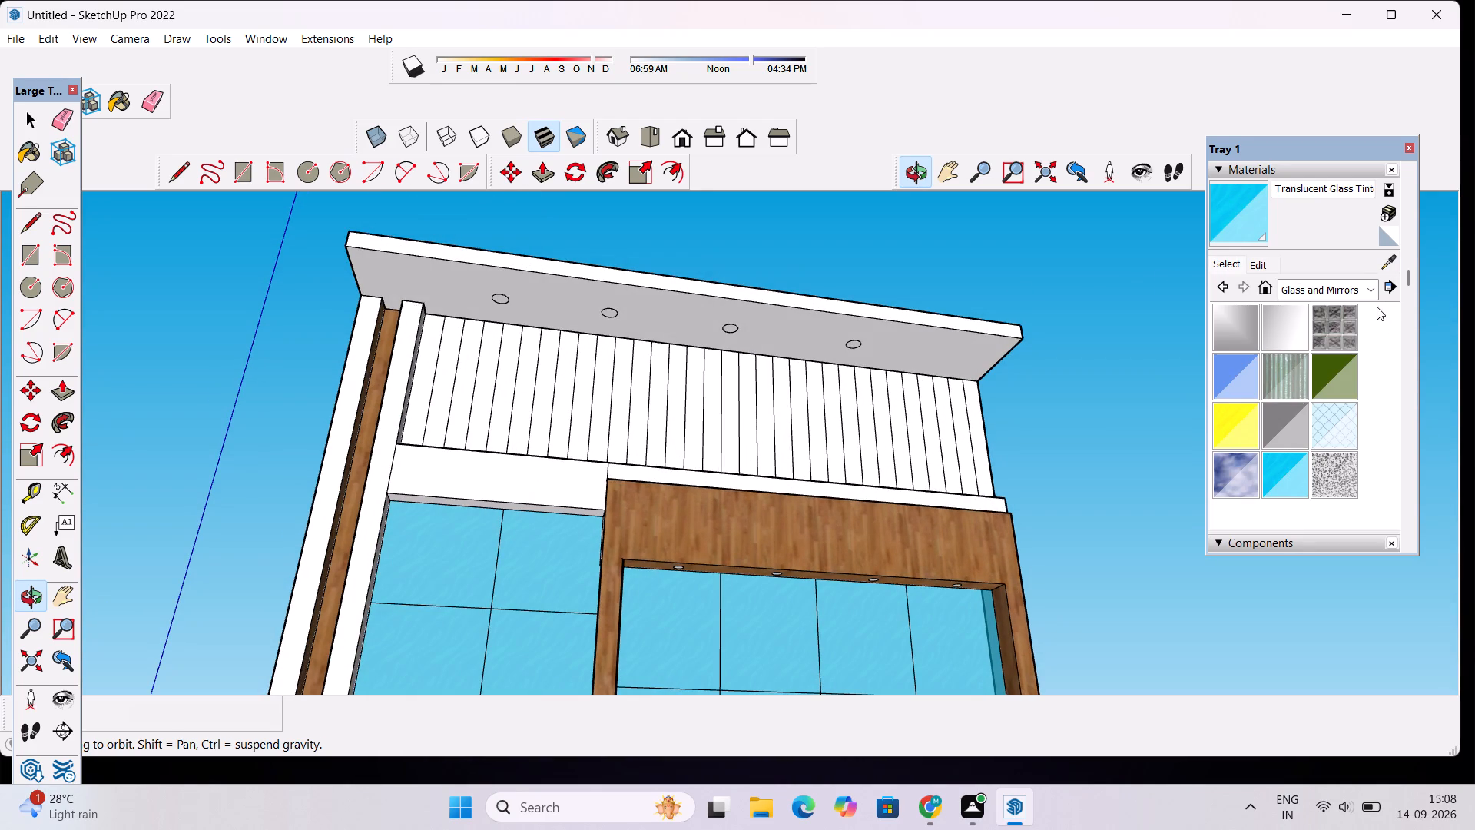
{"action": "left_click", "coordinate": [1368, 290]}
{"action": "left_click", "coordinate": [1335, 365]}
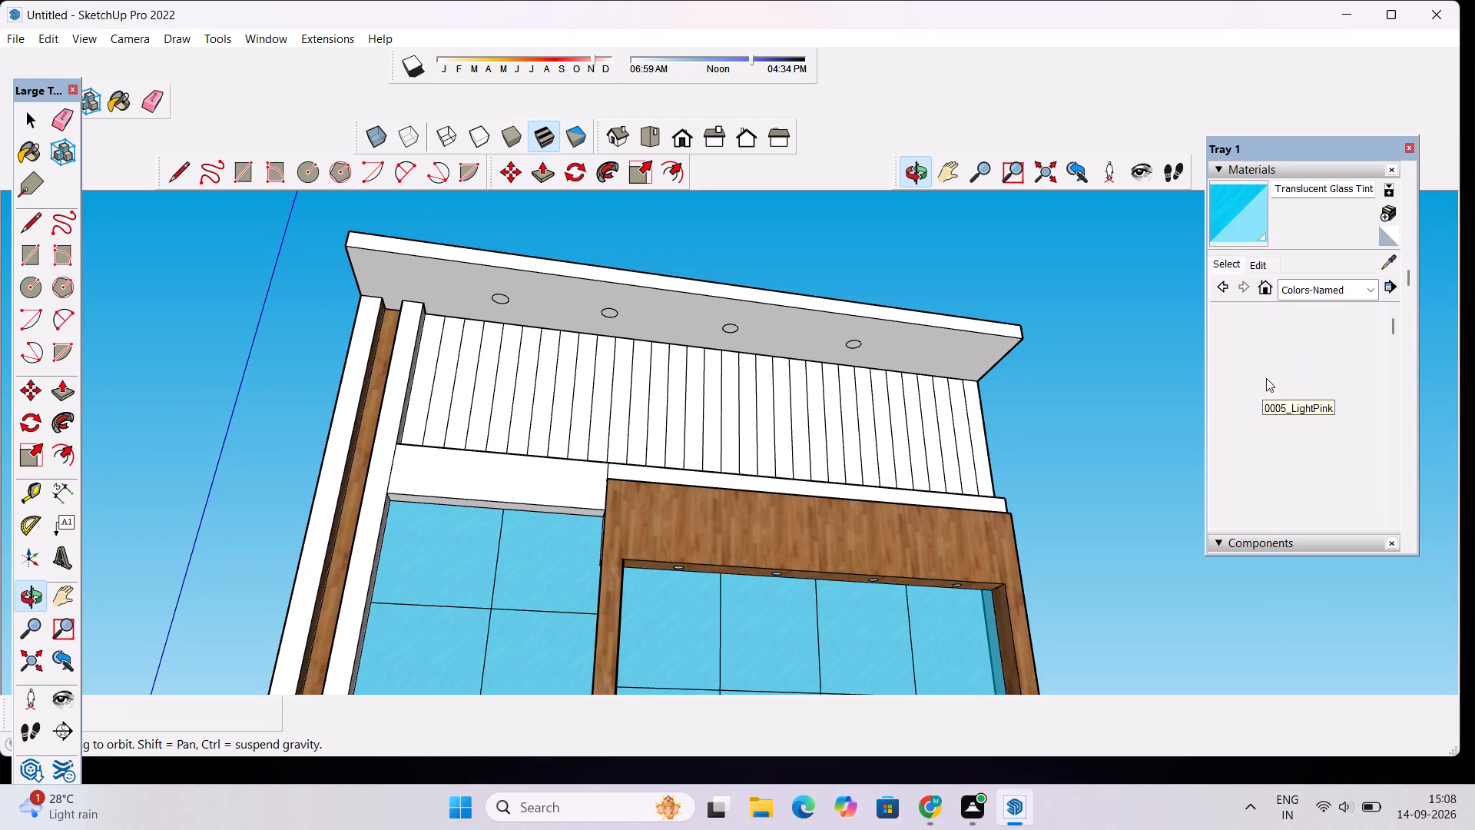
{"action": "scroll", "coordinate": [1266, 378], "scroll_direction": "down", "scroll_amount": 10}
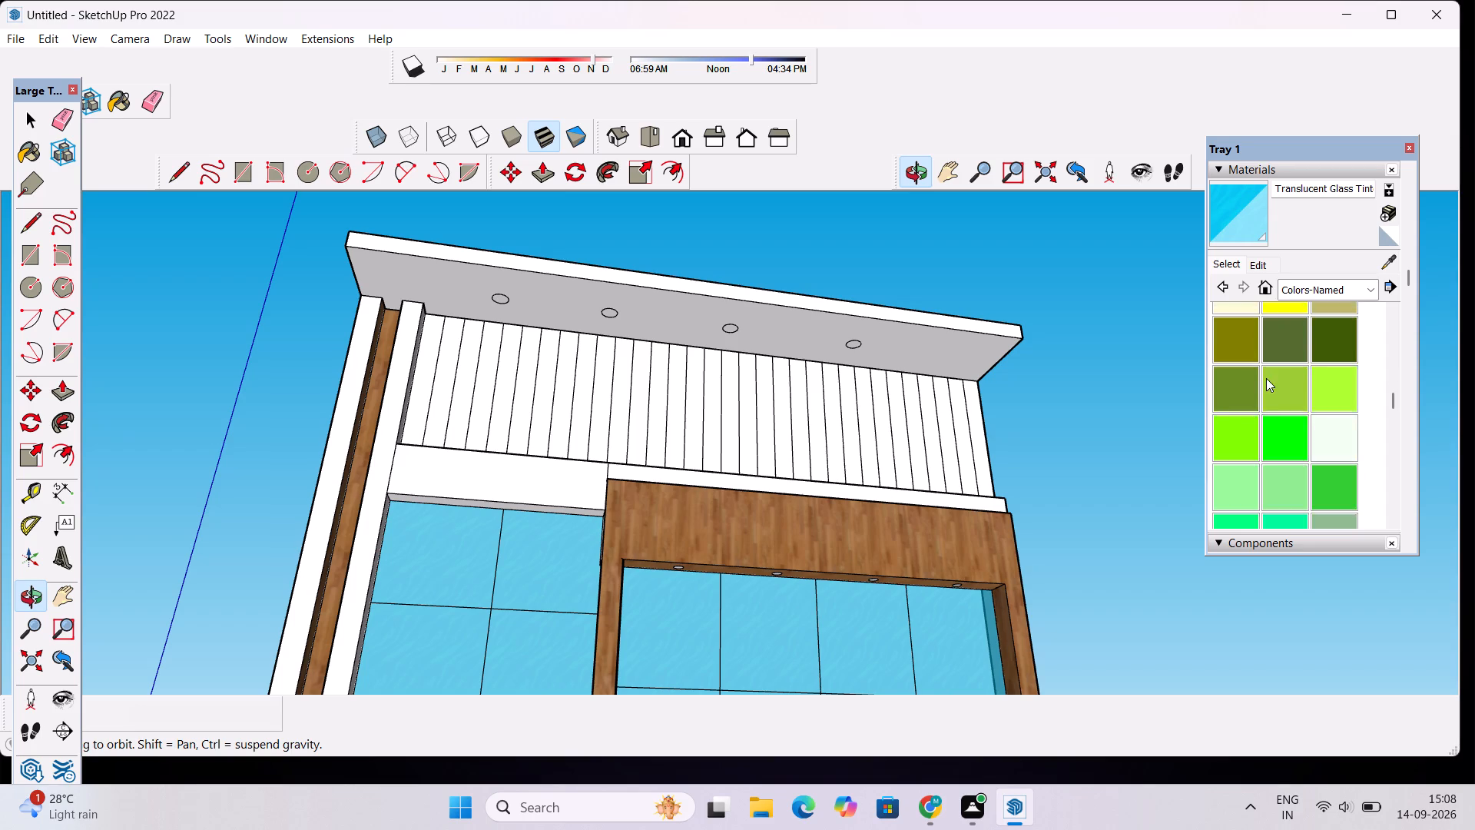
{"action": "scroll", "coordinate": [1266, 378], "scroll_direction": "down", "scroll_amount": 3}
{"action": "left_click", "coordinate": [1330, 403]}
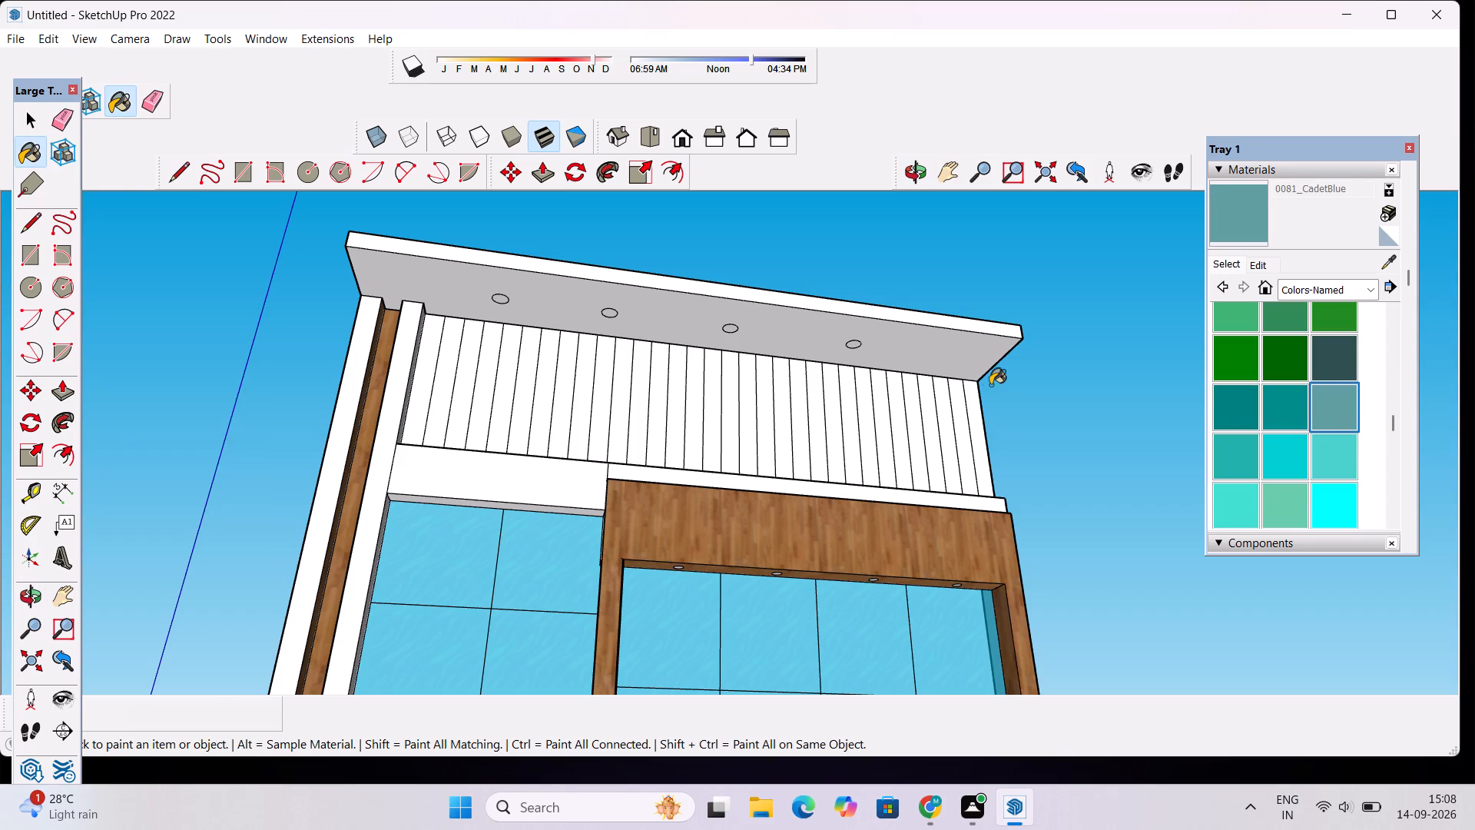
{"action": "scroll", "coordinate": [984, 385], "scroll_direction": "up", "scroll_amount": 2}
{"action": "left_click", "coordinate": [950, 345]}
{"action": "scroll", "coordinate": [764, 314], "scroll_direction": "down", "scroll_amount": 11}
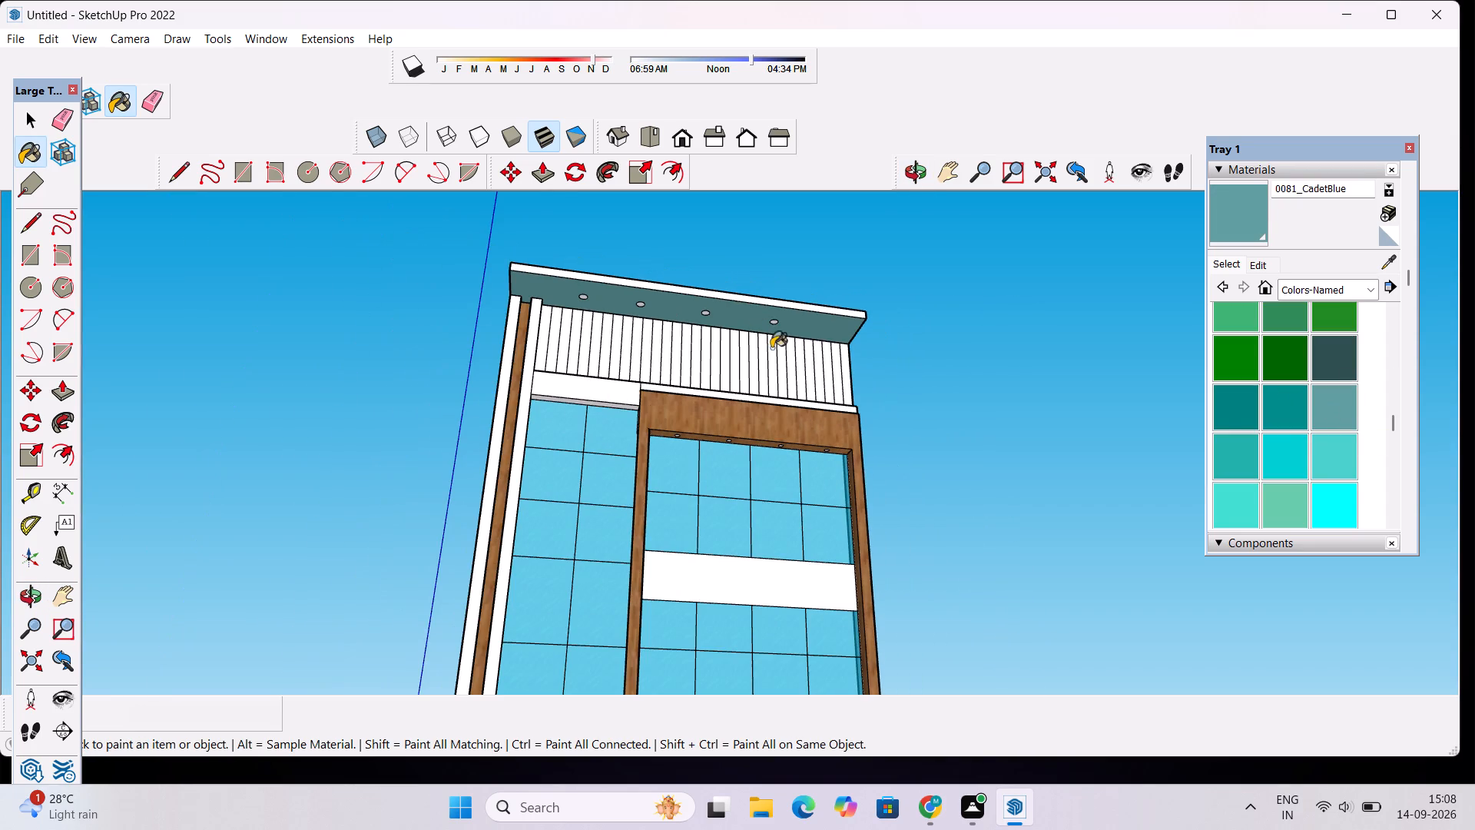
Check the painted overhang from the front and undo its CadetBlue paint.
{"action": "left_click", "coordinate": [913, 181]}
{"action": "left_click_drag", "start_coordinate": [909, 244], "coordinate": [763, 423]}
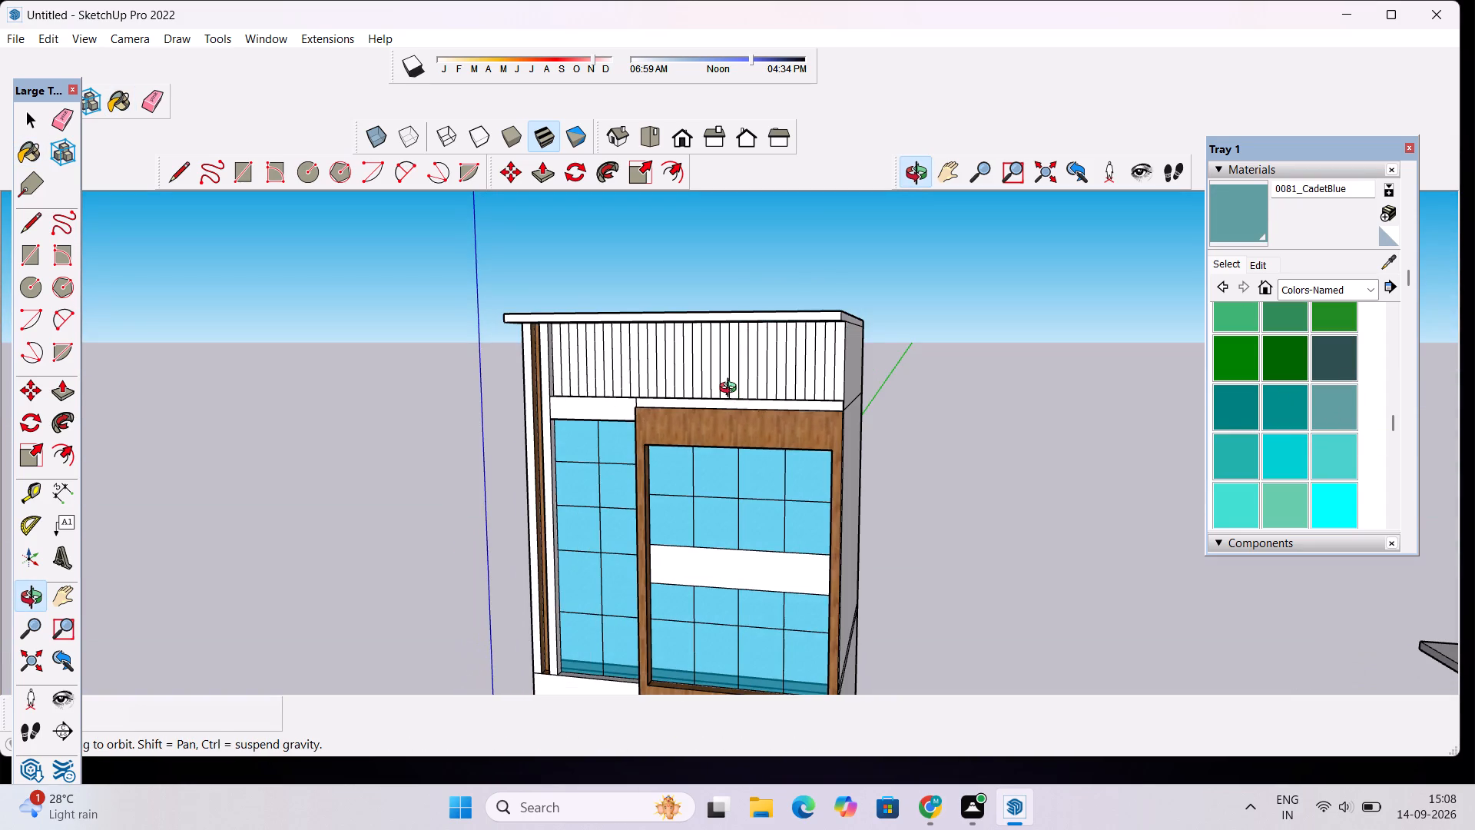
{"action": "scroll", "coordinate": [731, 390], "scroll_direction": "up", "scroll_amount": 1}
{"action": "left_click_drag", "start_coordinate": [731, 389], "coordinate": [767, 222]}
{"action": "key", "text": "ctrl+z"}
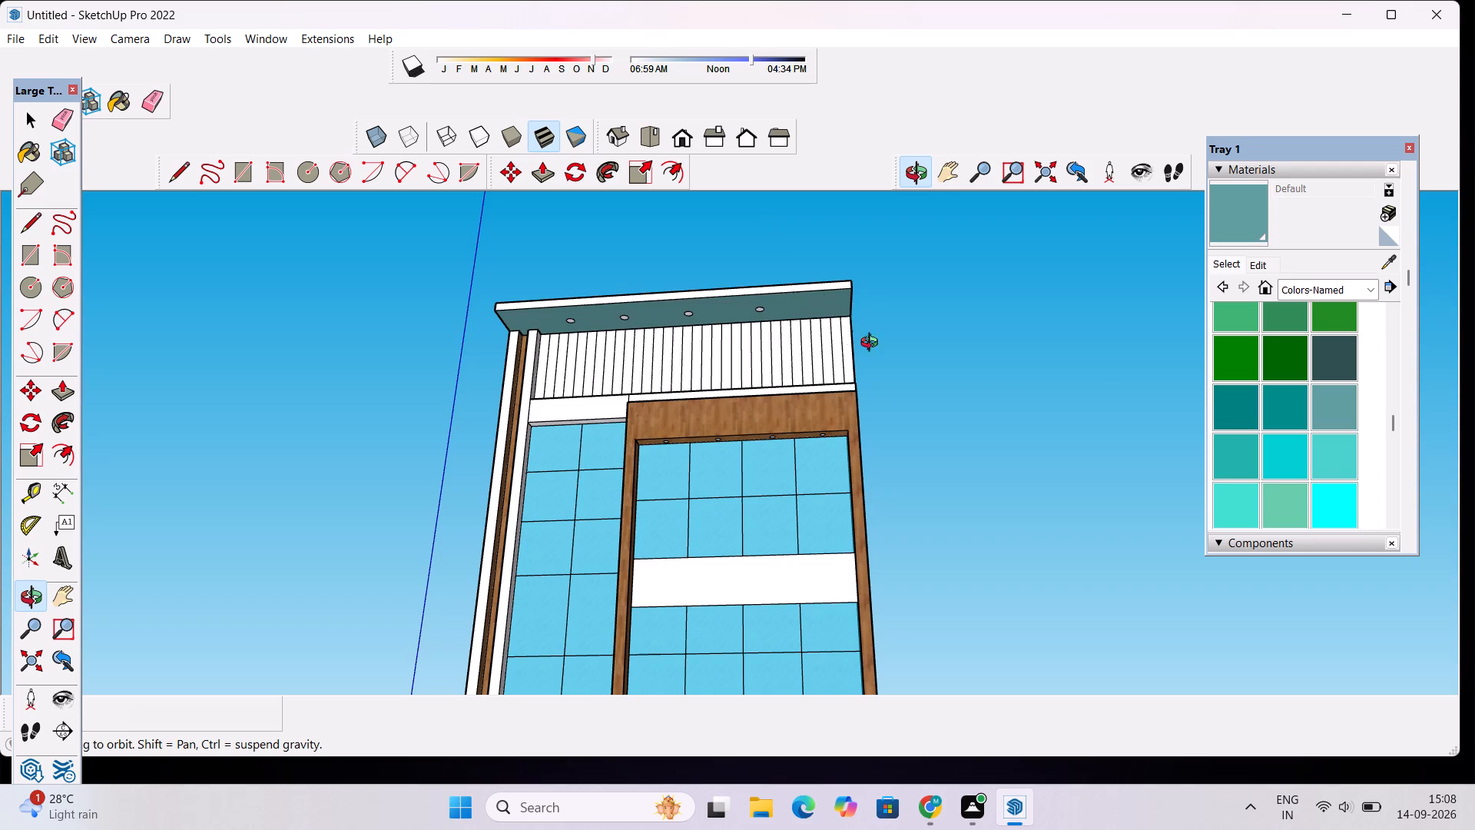
Paint the underside of the roof overhang with the named colour 0100_SteelBlue.
{"action": "scroll", "coordinate": [1238, 433], "scroll_direction": "down", "scroll_amount": 4}
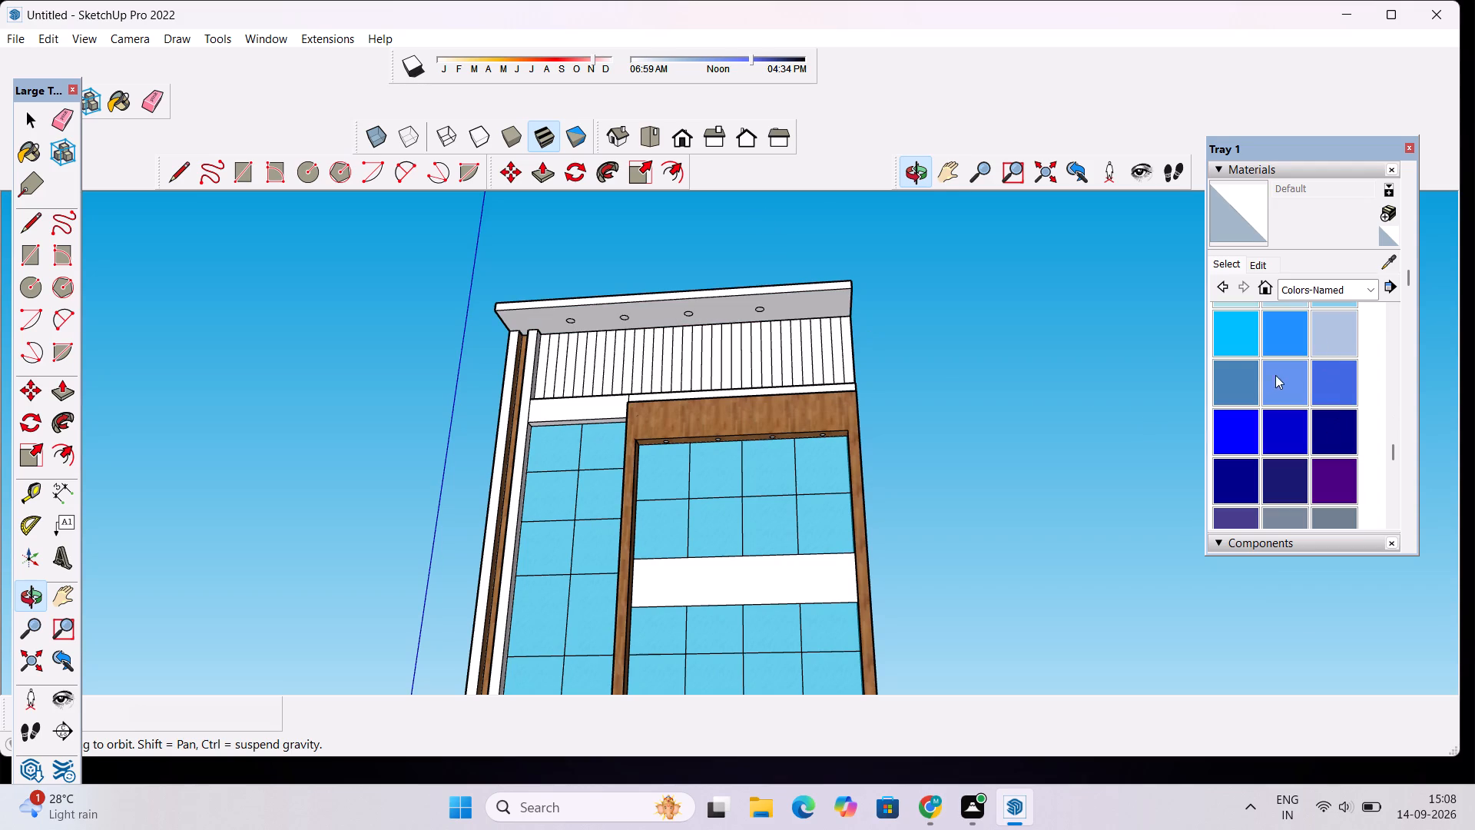
{"action": "left_click", "coordinate": [1245, 379]}
{"action": "scroll", "coordinate": [675, 305], "scroll_direction": "up", "scroll_amount": 5}
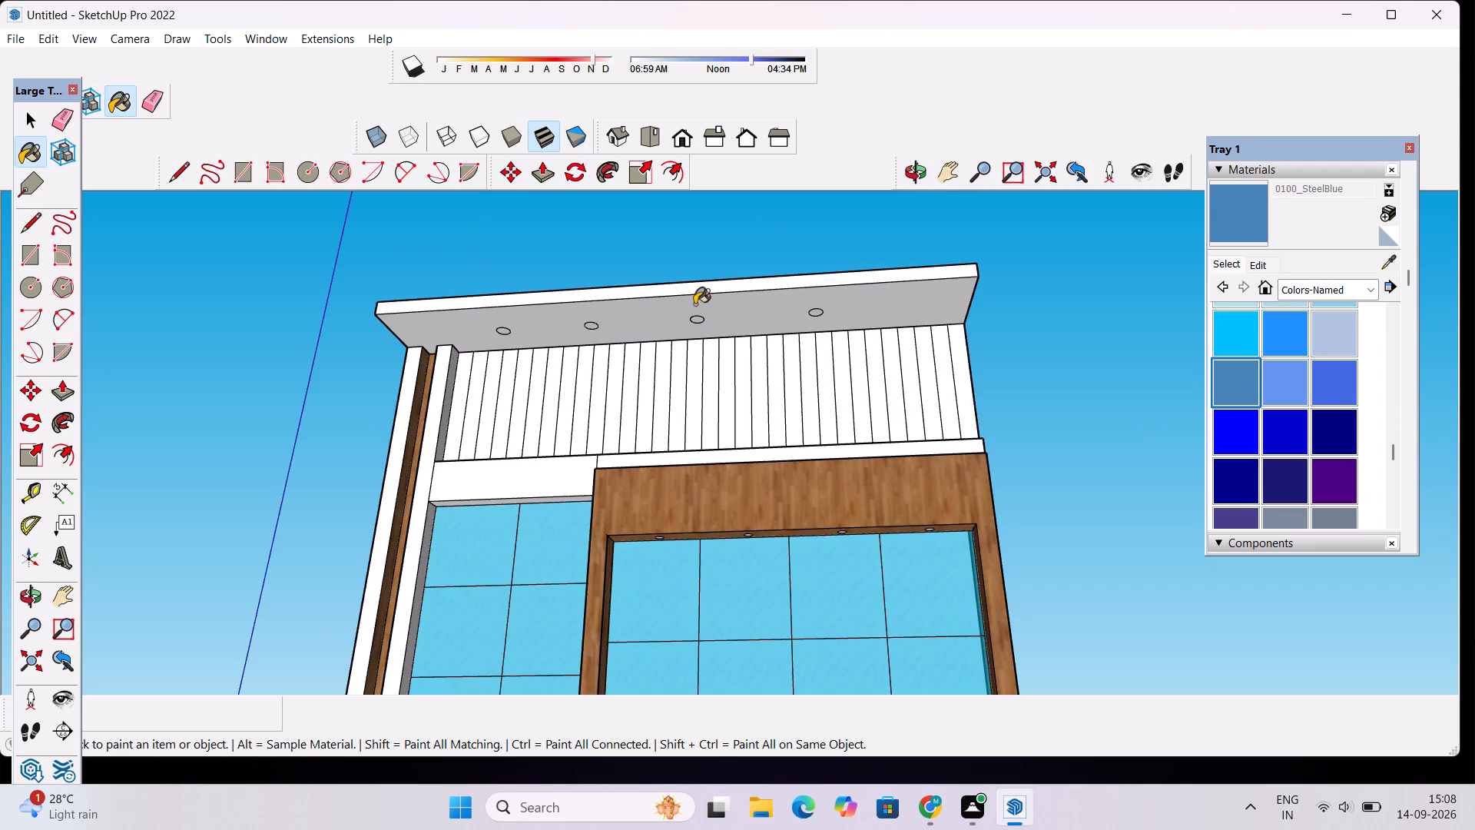
{"action": "left_click", "coordinate": [694, 304]}
{"action": "scroll", "coordinate": [714, 324], "scroll_direction": "up", "scroll_amount": 3}
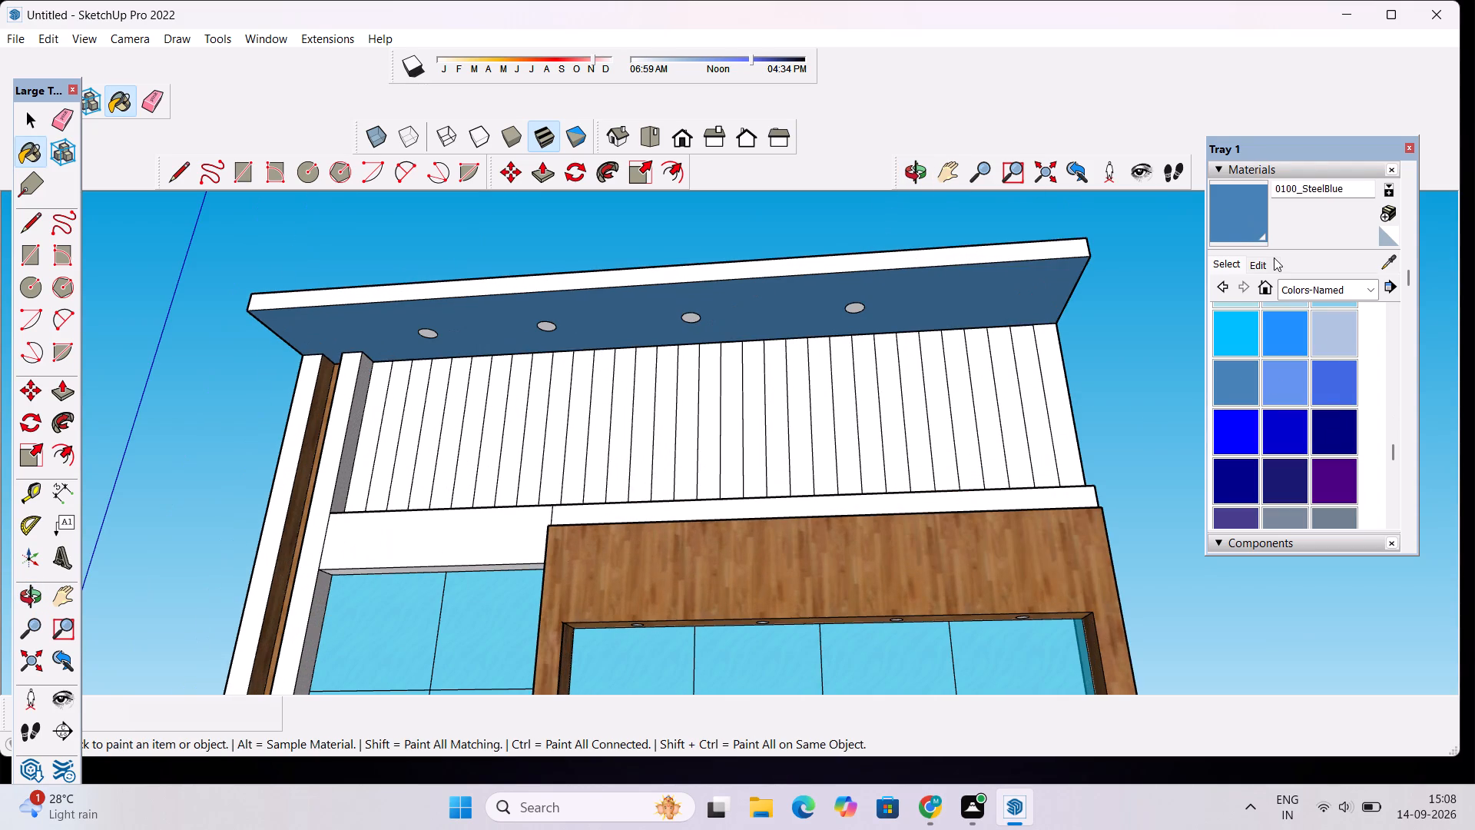
Brighten the 0100_SteelBlue material to a lighter blue.
{"action": "left_click", "coordinate": [1264, 265]}
{"action": "left_click", "coordinate": [1302, 335]}
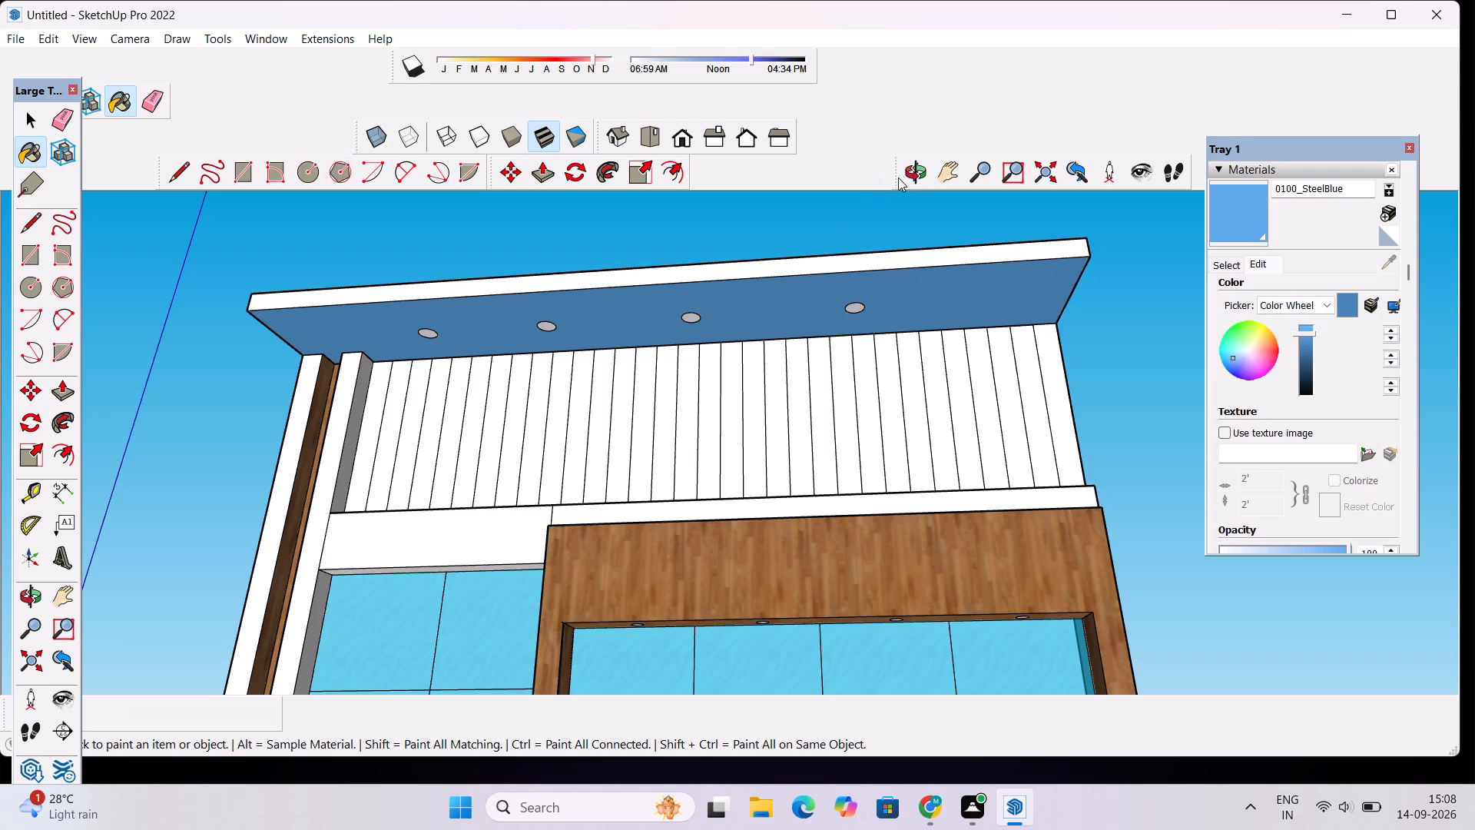
Paint every other vertical strip under the roof overhang with the lightened SteelBlue, covering eight strips from the right end.
{"action": "scroll", "coordinate": [761, 268], "scroll_direction": "down", "scroll_amount": 3}
{"action": "scroll", "coordinate": [803, 206], "scroll_direction": "up", "scroll_amount": 1}
{"action": "left_click", "coordinate": [918, 170]}
{"action": "left_click_drag", "start_coordinate": [877, 319], "coordinate": [879, 390]}
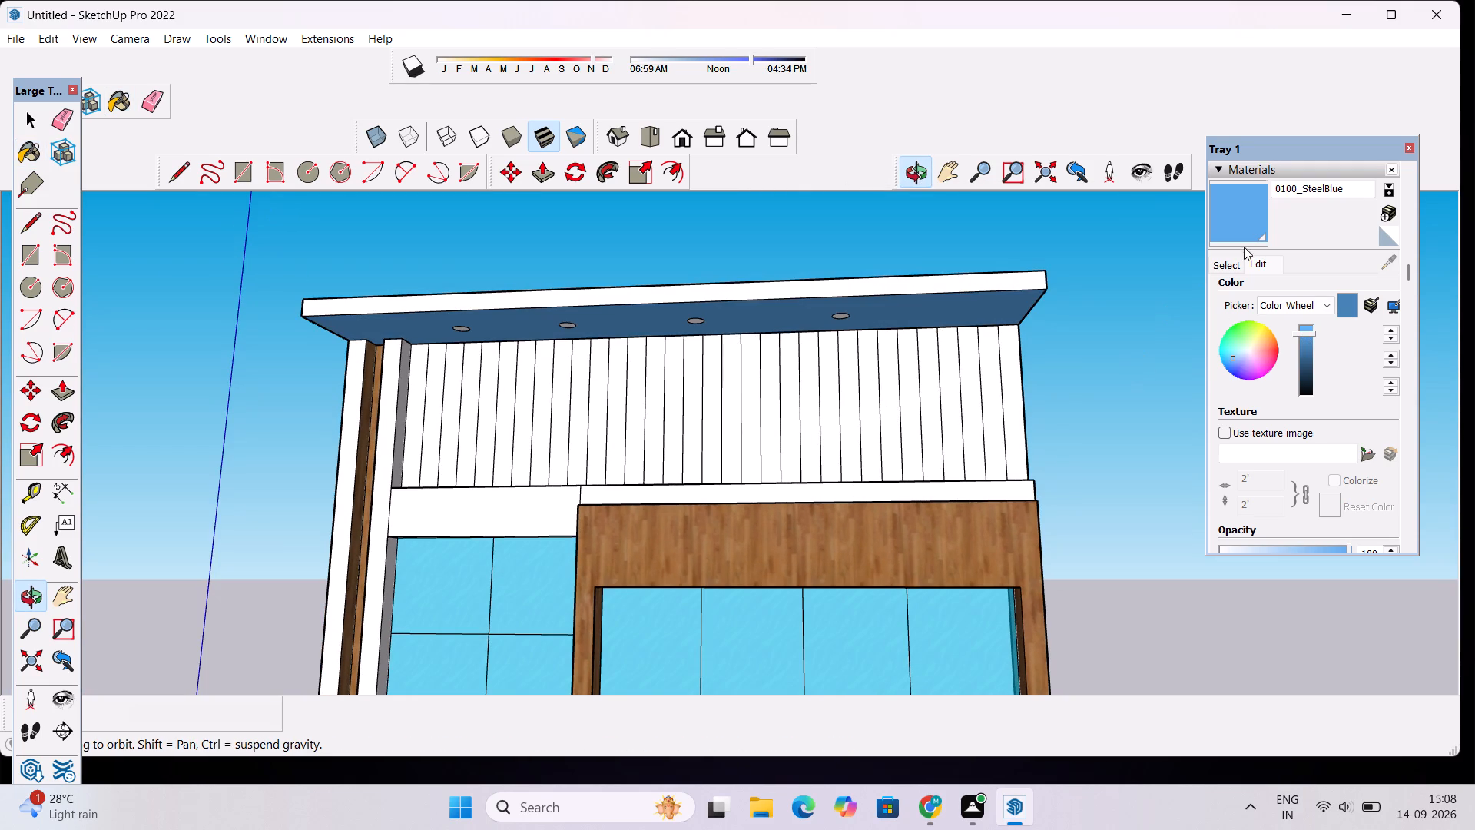
{"action": "scroll", "coordinate": [1238, 231], "scroll_direction": "up", "scroll_amount": 3}
{"action": "scroll", "coordinate": [1231, 292], "scroll_direction": "down", "scroll_amount": 2}
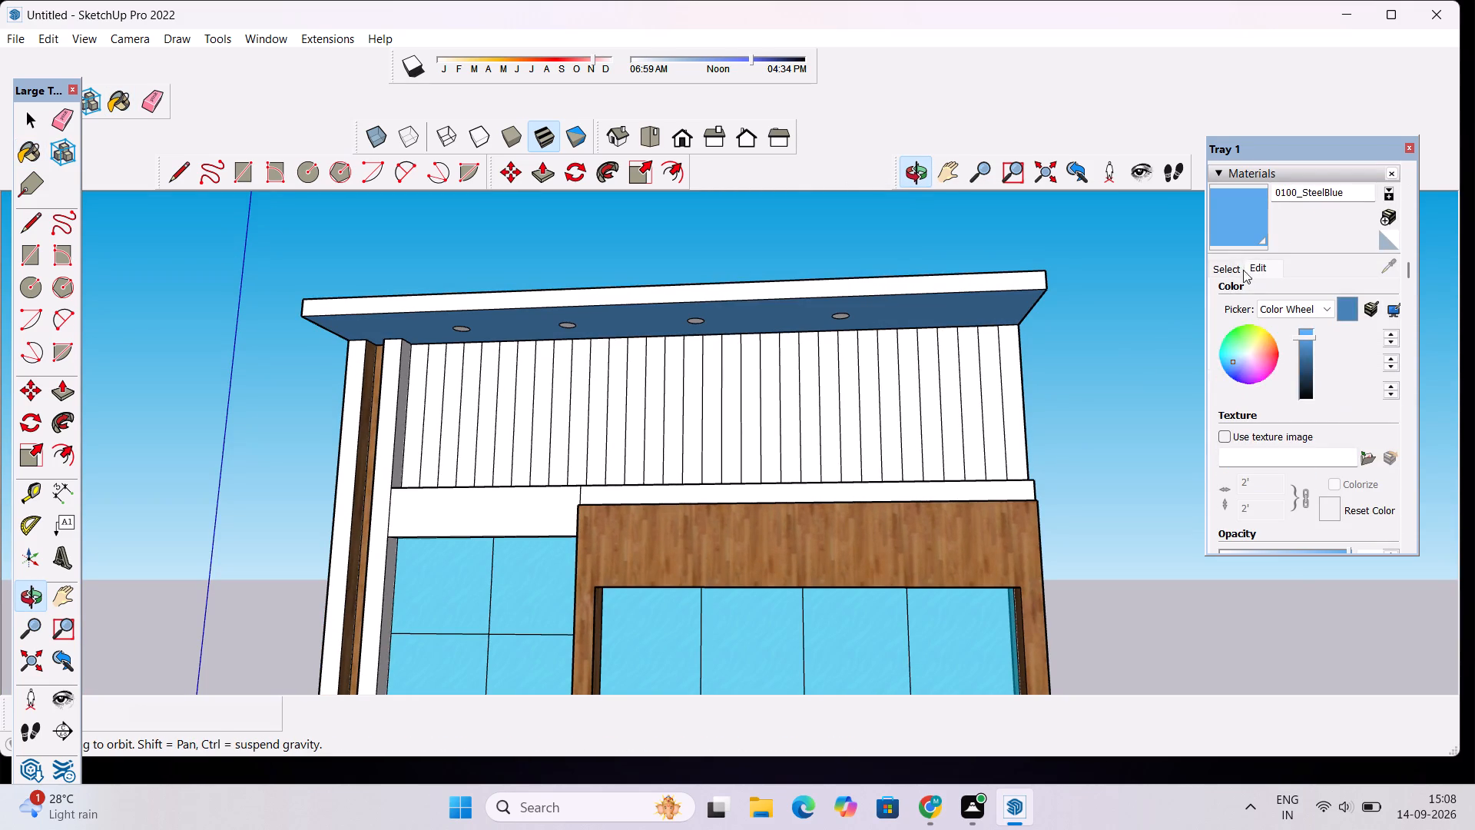
{"action": "left_click", "coordinate": [1225, 224]}
{"action": "scroll", "coordinate": [1017, 383], "scroll_direction": "up", "scroll_amount": 4}
{"action": "left_click", "coordinate": [1017, 383]}
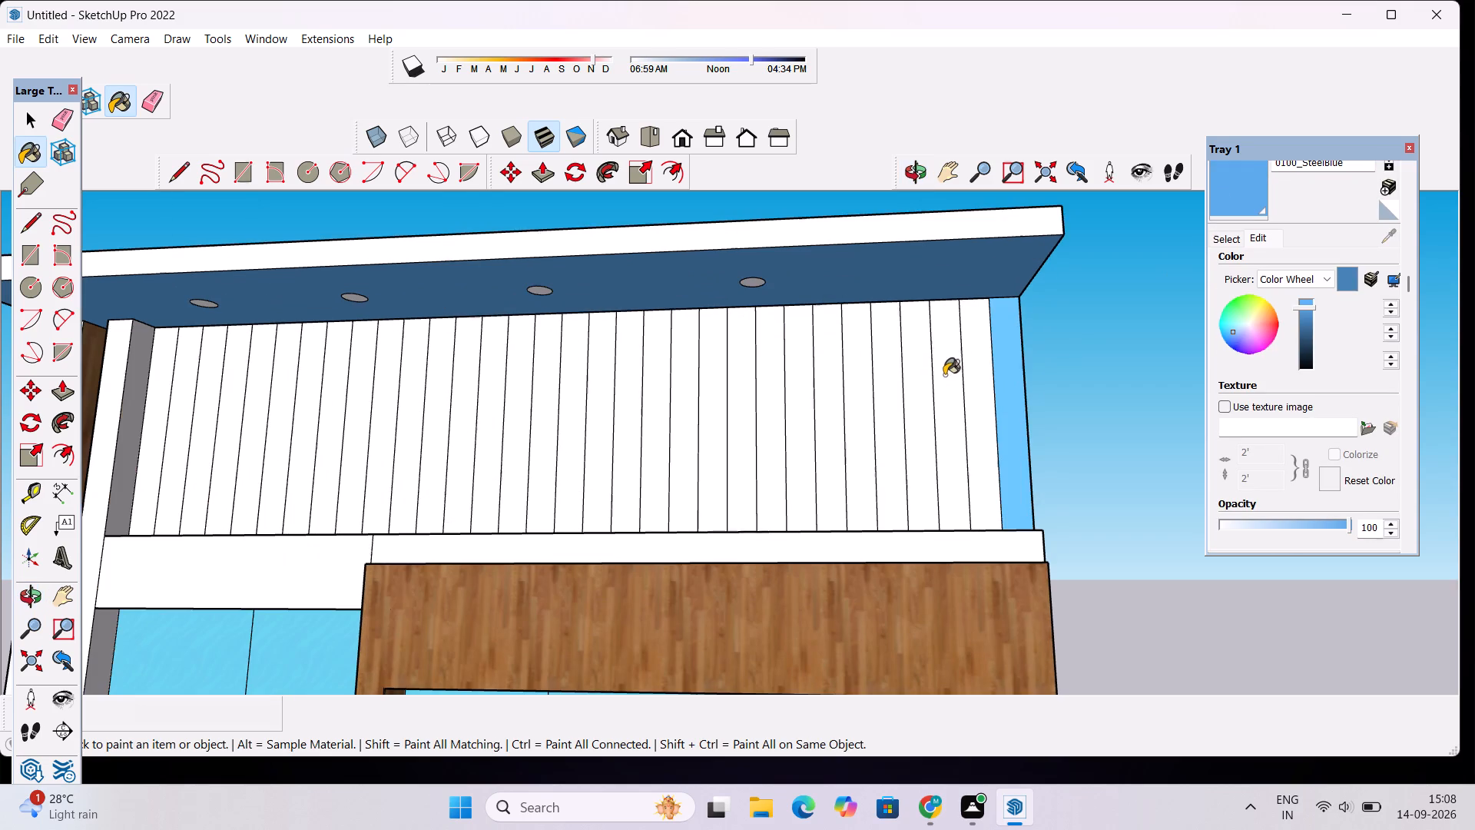
{"action": "left_click", "coordinate": [949, 371]}
{"action": "left_click", "coordinate": [897, 379]}
{"action": "left_click", "coordinate": [829, 390]}
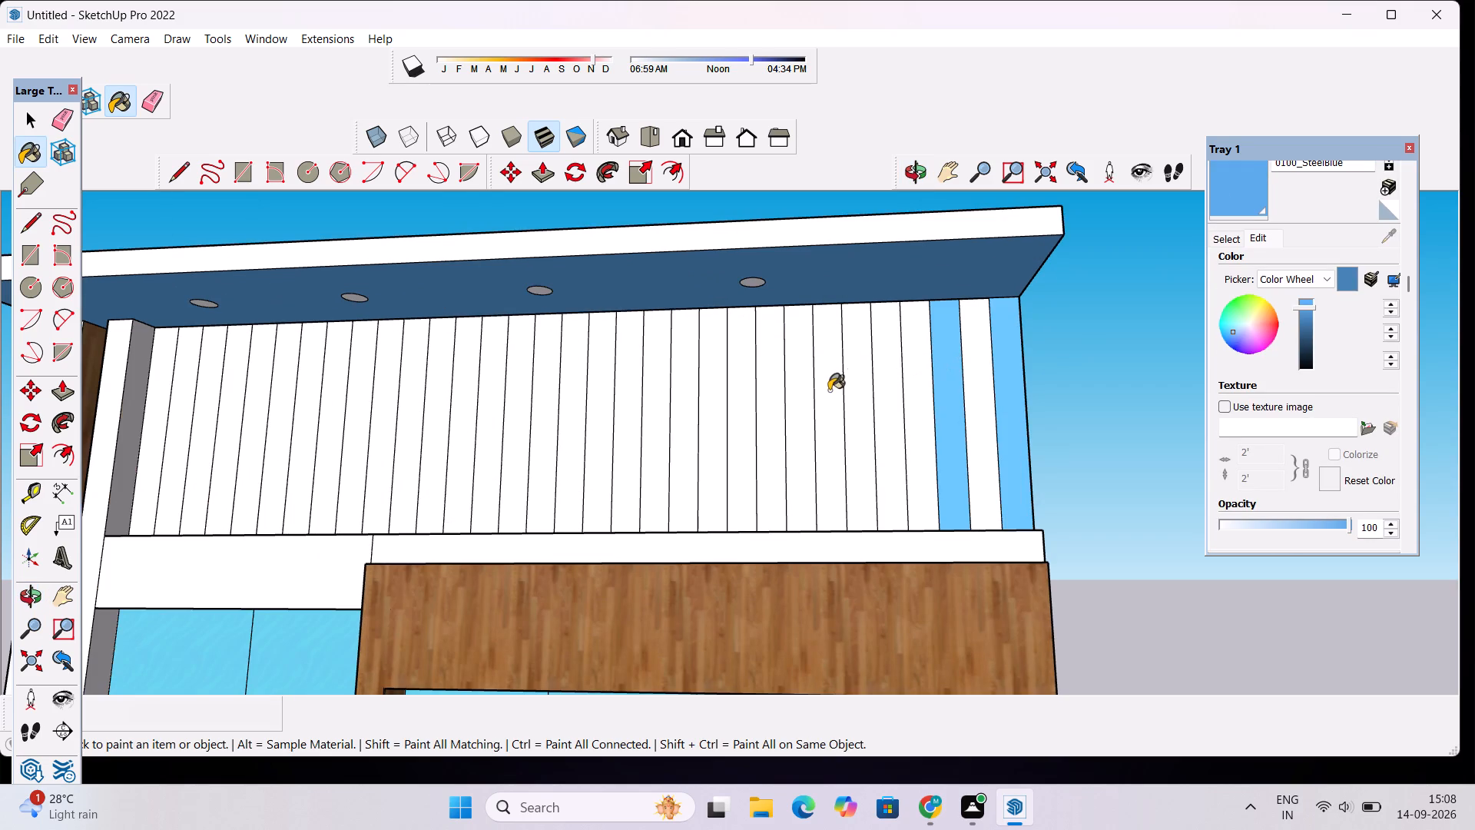
{"action": "left_click", "coordinate": [763, 390]}
{"action": "left_click", "coordinate": [711, 388]}
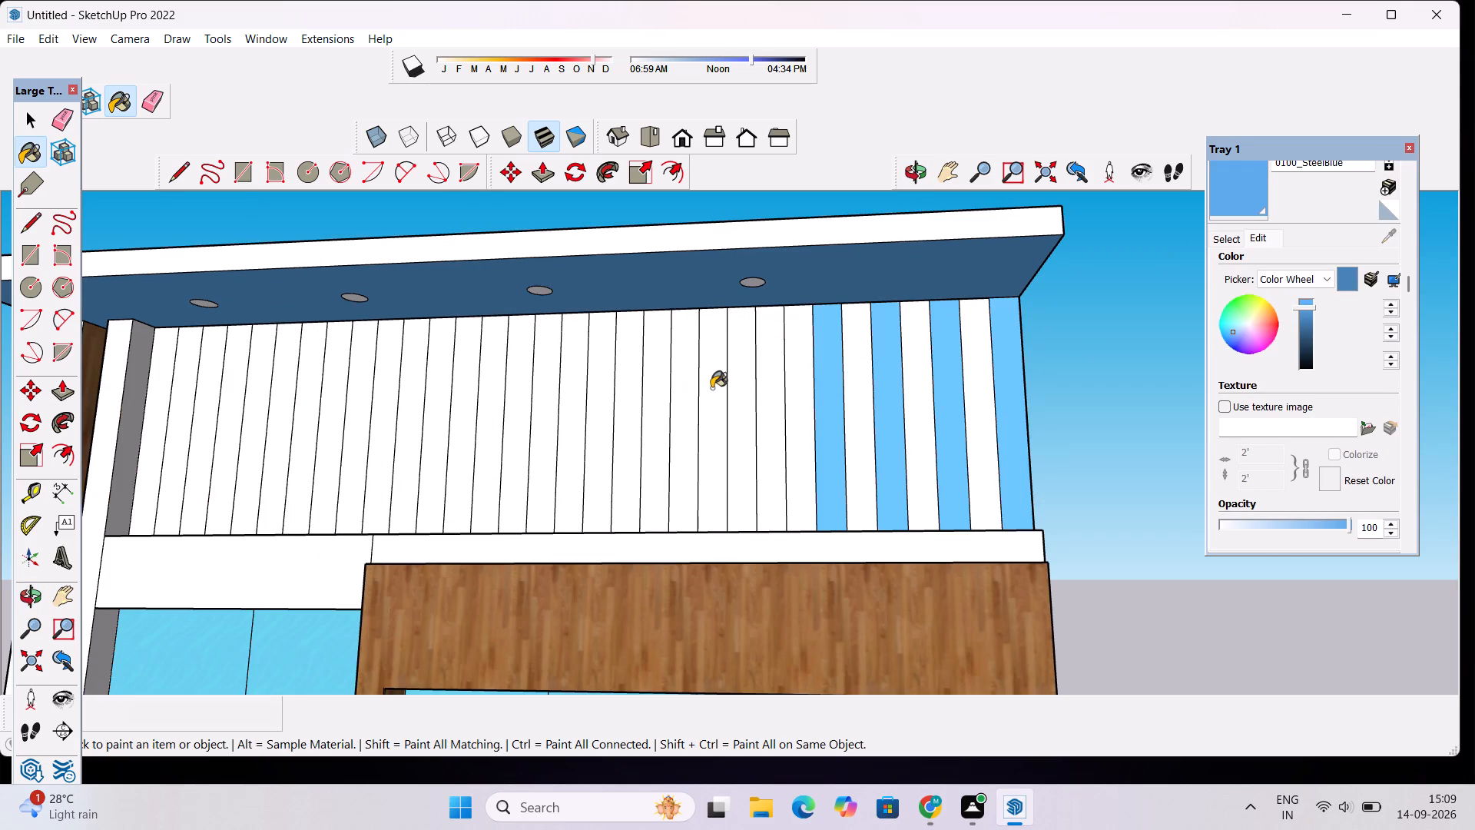
{"action": "left_click", "coordinate": [653, 396]}
{"action": "left_click", "coordinate": [595, 397]}
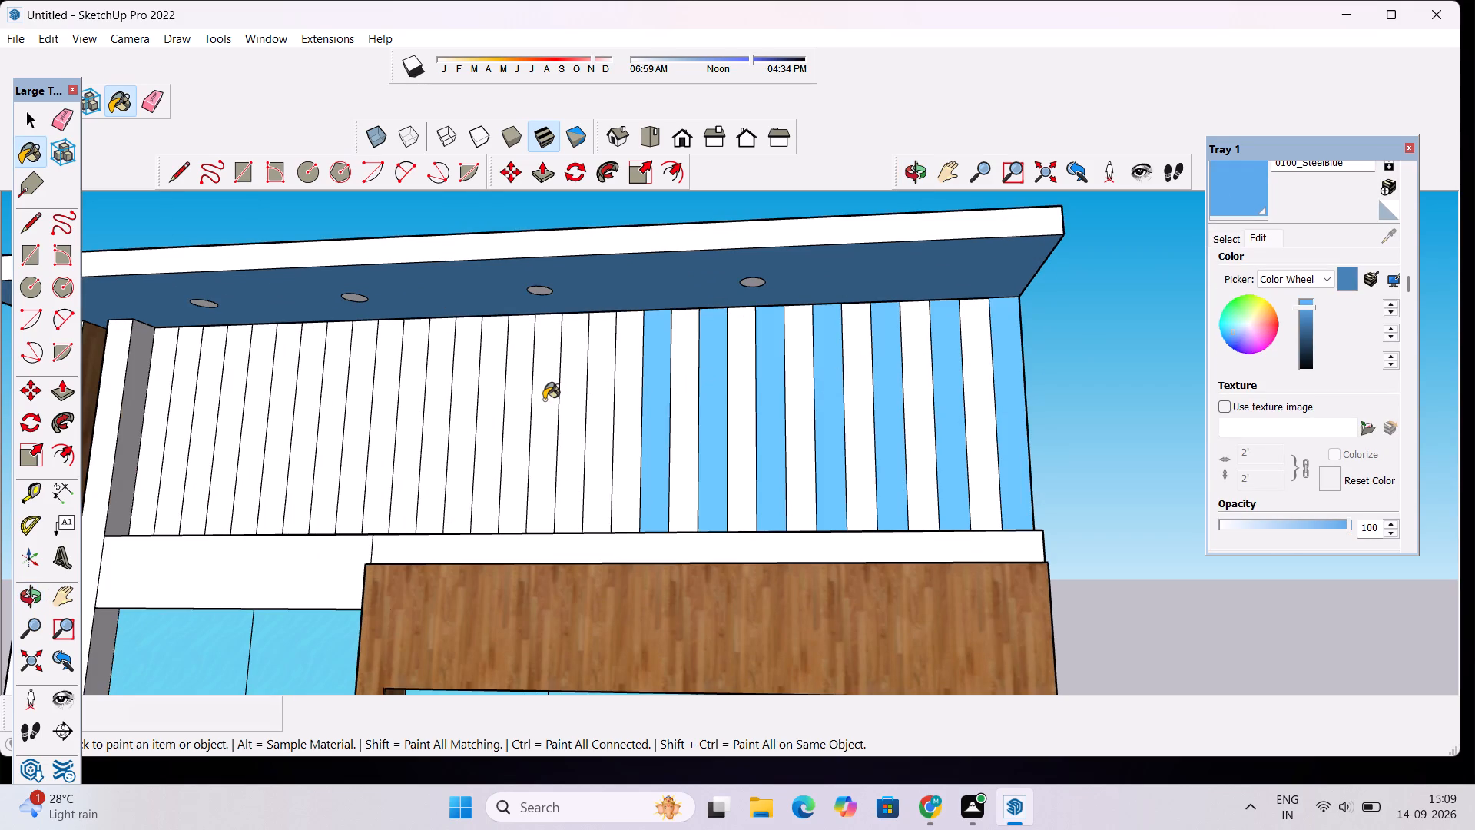
Continue the alternating lightened SteelBlue on eight more vertical strips to the left end, keeping the strips between them white.
{"action": "left_click", "coordinate": [544, 400]}
{"action": "left_click", "coordinate": [496, 407]}
{"action": "left_click", "coordinate": [456, 409]}
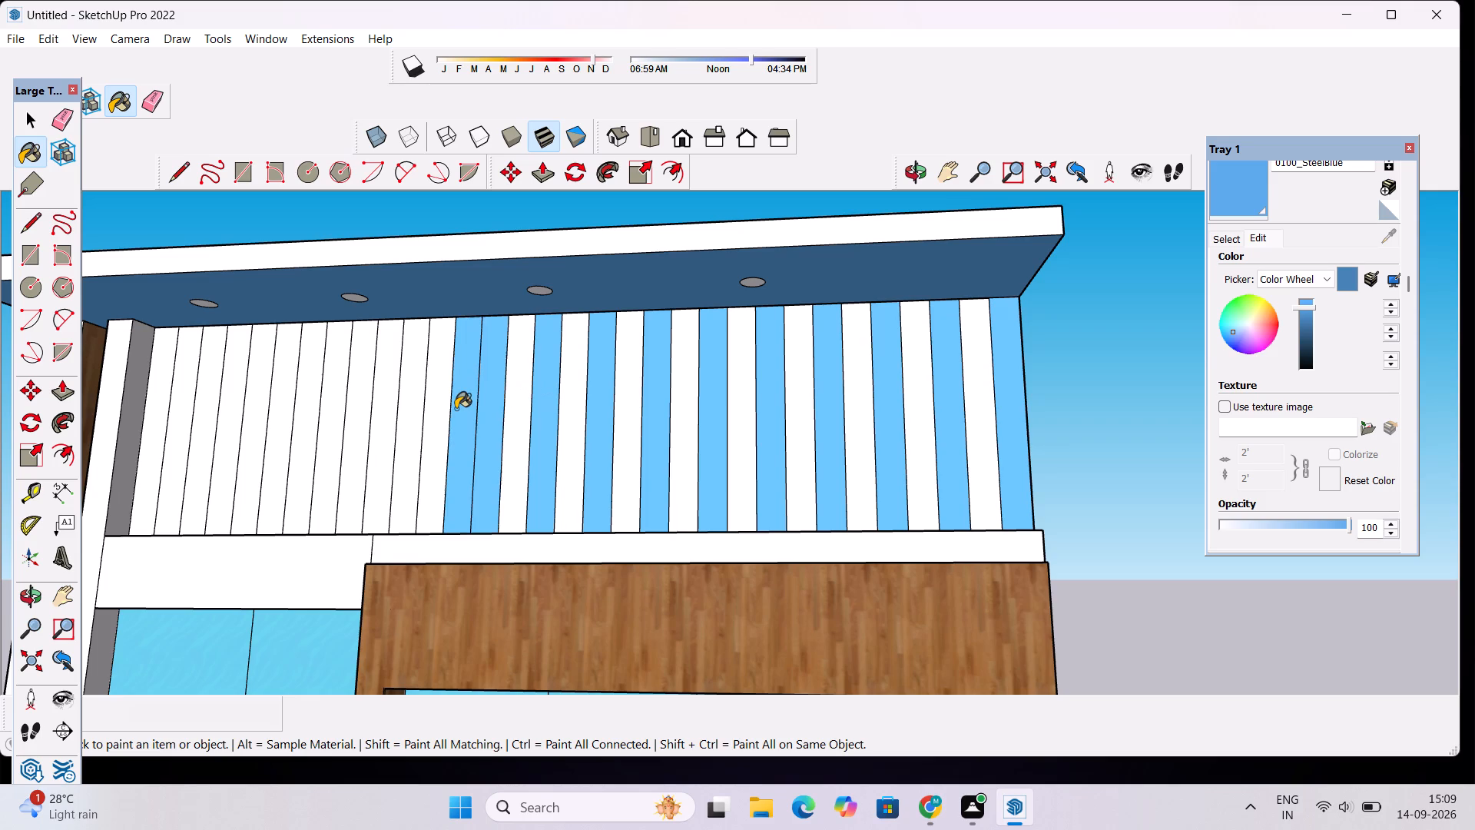
{"action": "key", "text": "ctrl+z"}
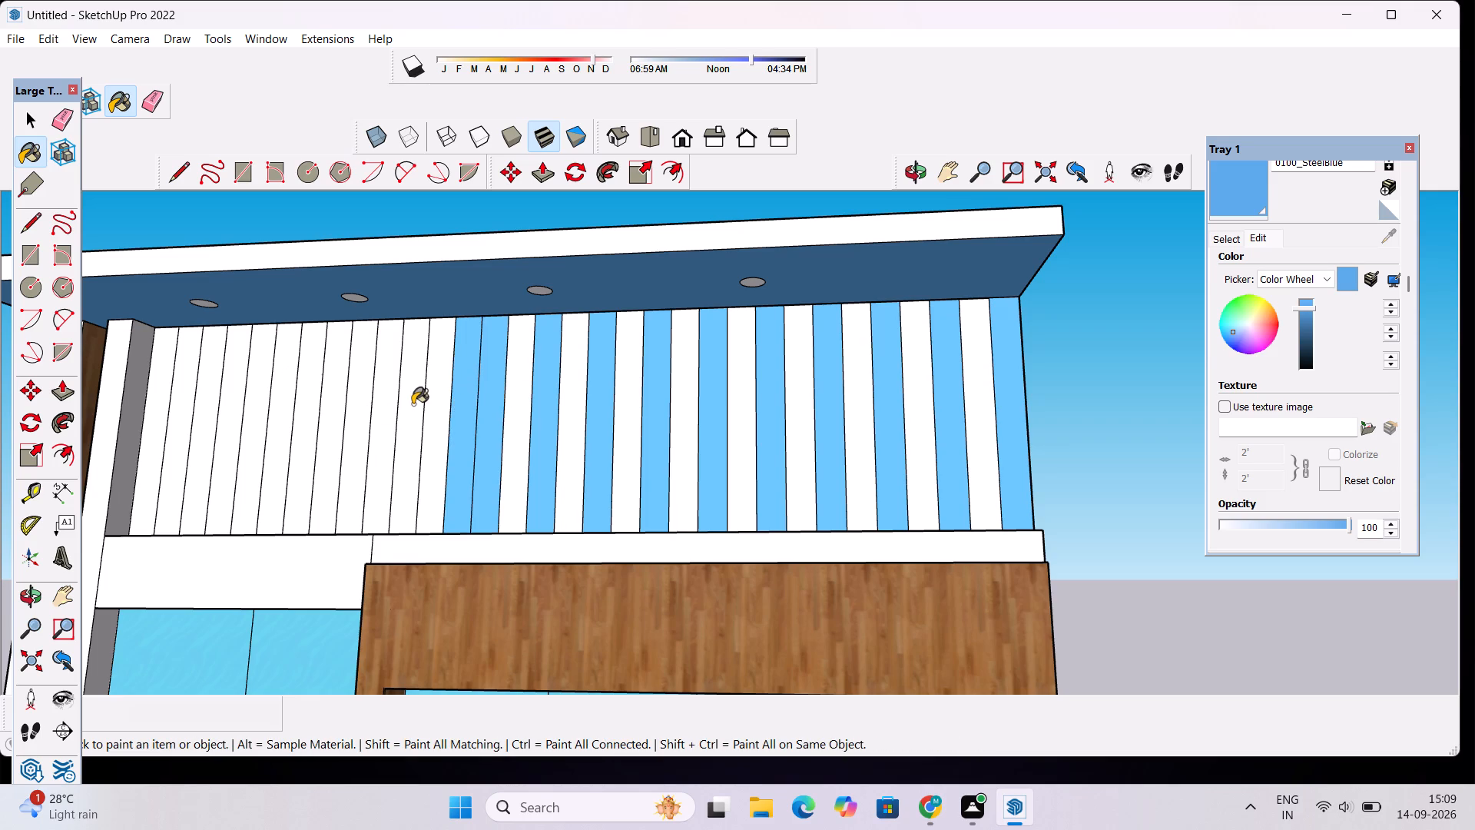
{"action": "left_click", "coordinate": [429, 393]}
{"action": "left_click", "coordinate": [386, 395]}
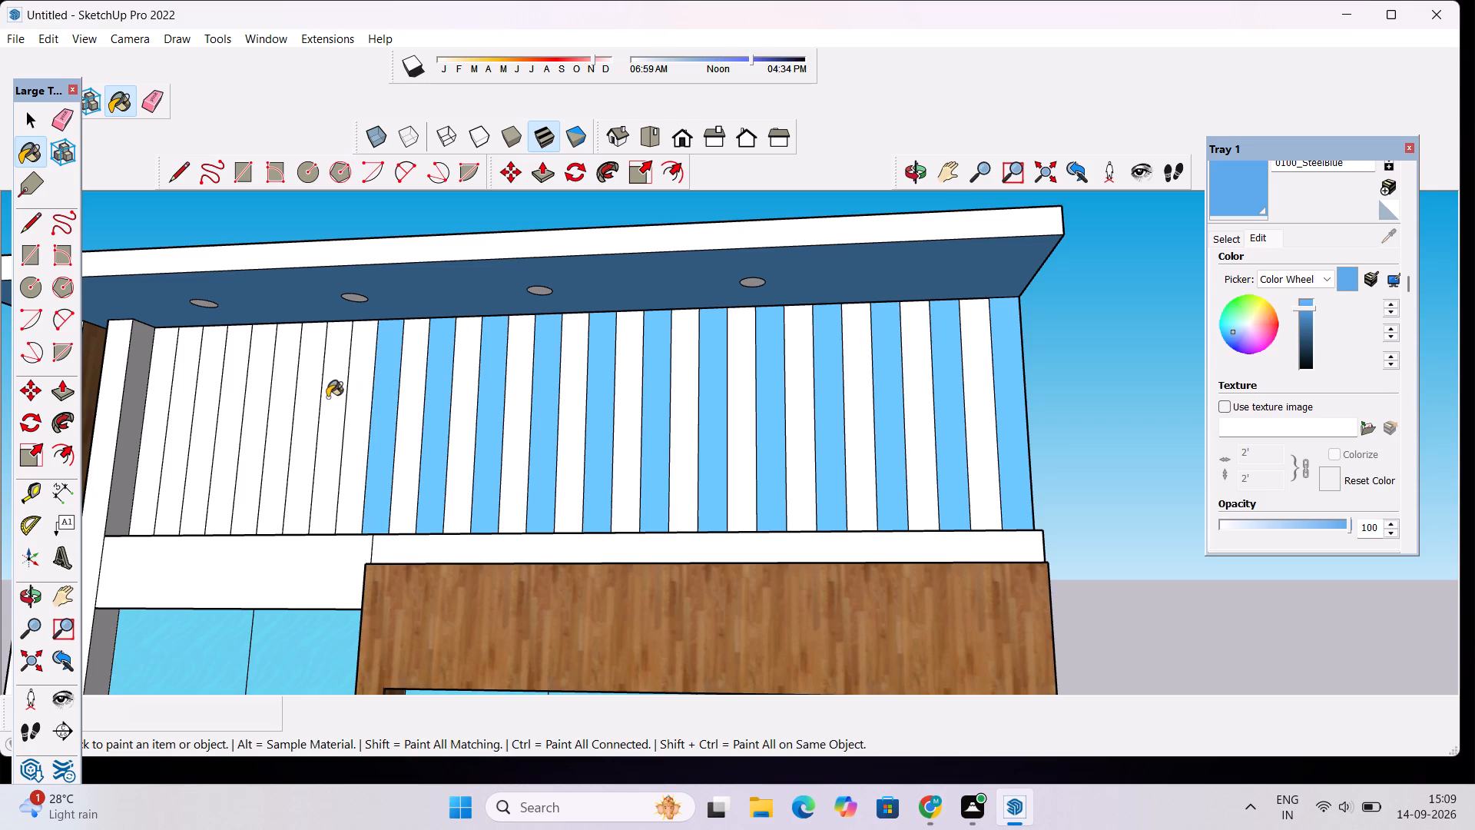
{"action": "left_click", "coordinate": [327, 398]}
{"action": "left_click", "coordinate": [283, 397]}
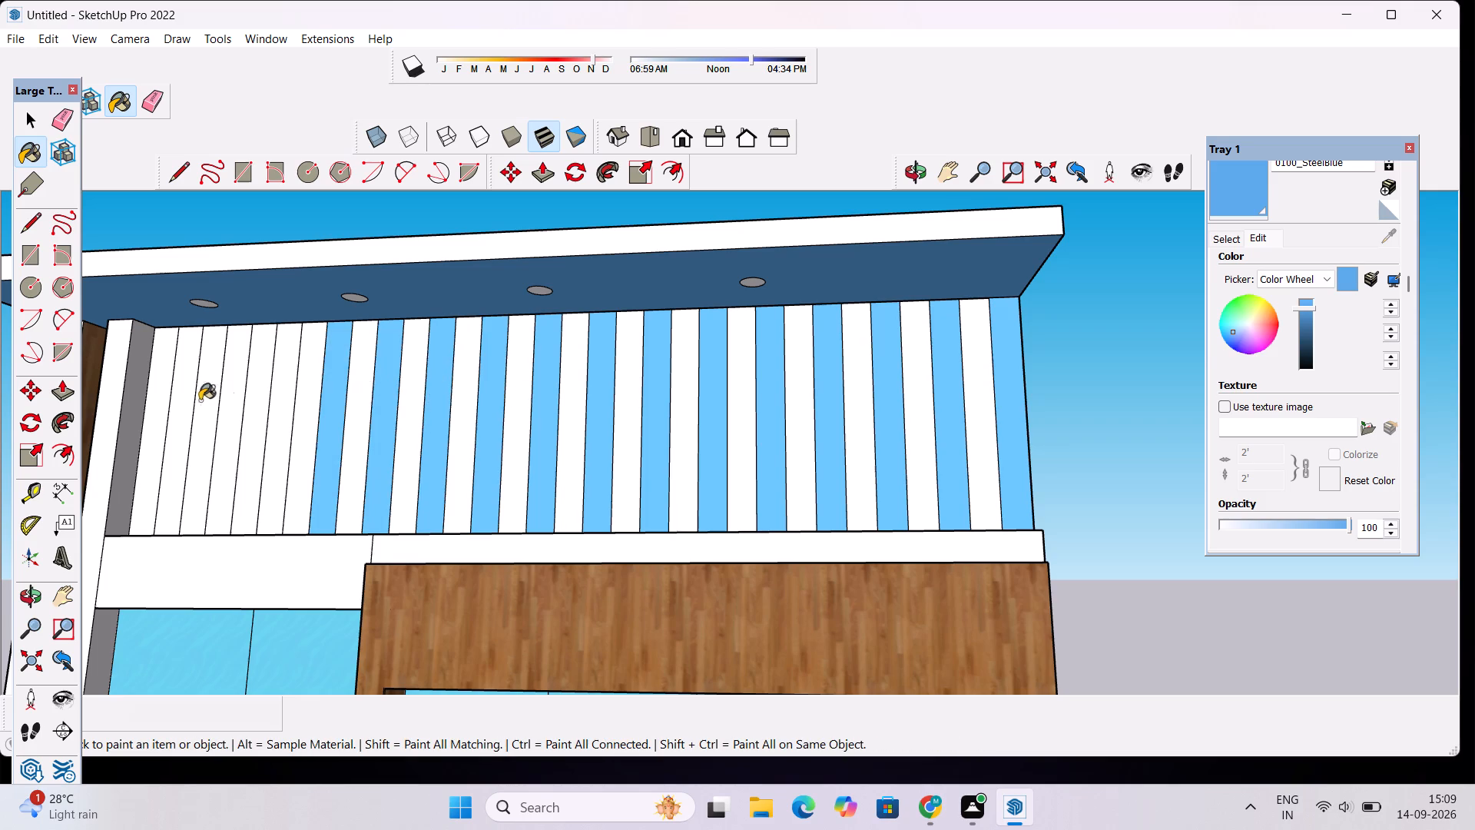
{"action": "left_click", "coordinate": [237, 414]}
{"action": "left_click", "coordinate": [186, 390]}
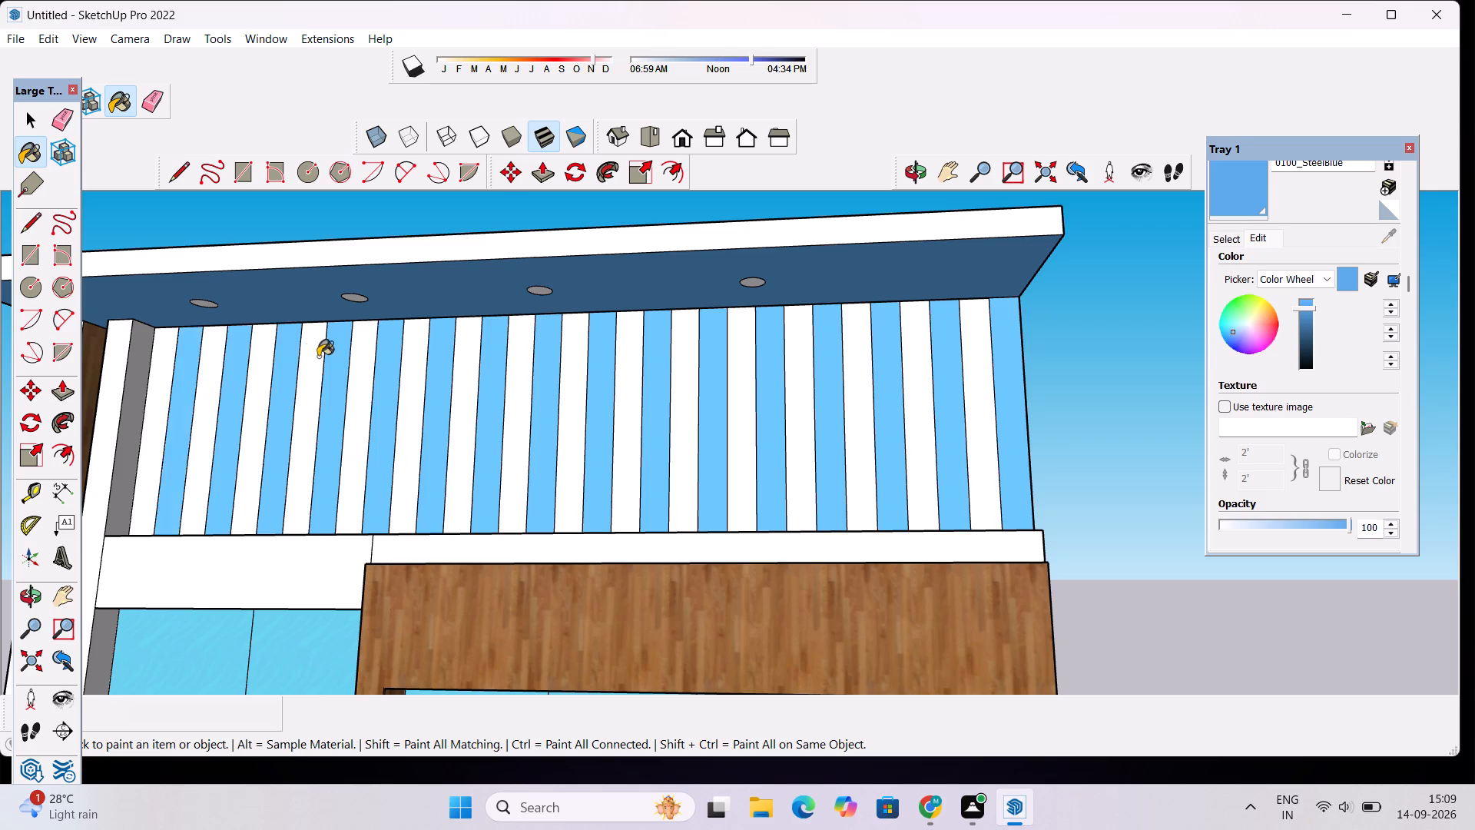
Examine the painted facade, window panes and roof strips from the front, from below and from above.
{"action": "scroll", "coordinate": [318, 357], "scroll_direction": "down", "scroll_amount": 11}
{"action": "left_click", "coordinate": [913, 175]}
{"action": "left_click_drag", "start_coordinate": [764, 357], "coordinate": [783, 464]}
{"action": "scroll", "coordinate": [783, 464], "scroll_direction": "down", "scroll_amount": 6}
{"action": "scroll", "coordinate": [474, 498], "scroll_direction": "up", "scroll_amount": 3}
{"action": "left_click_drag", "start_coordinate": [548, 543], "coordinate": [518, 402]}
{"action": "scroll", "coordinate": [521, 398], "scroll_direction": "down", "scroll_amount": 3}
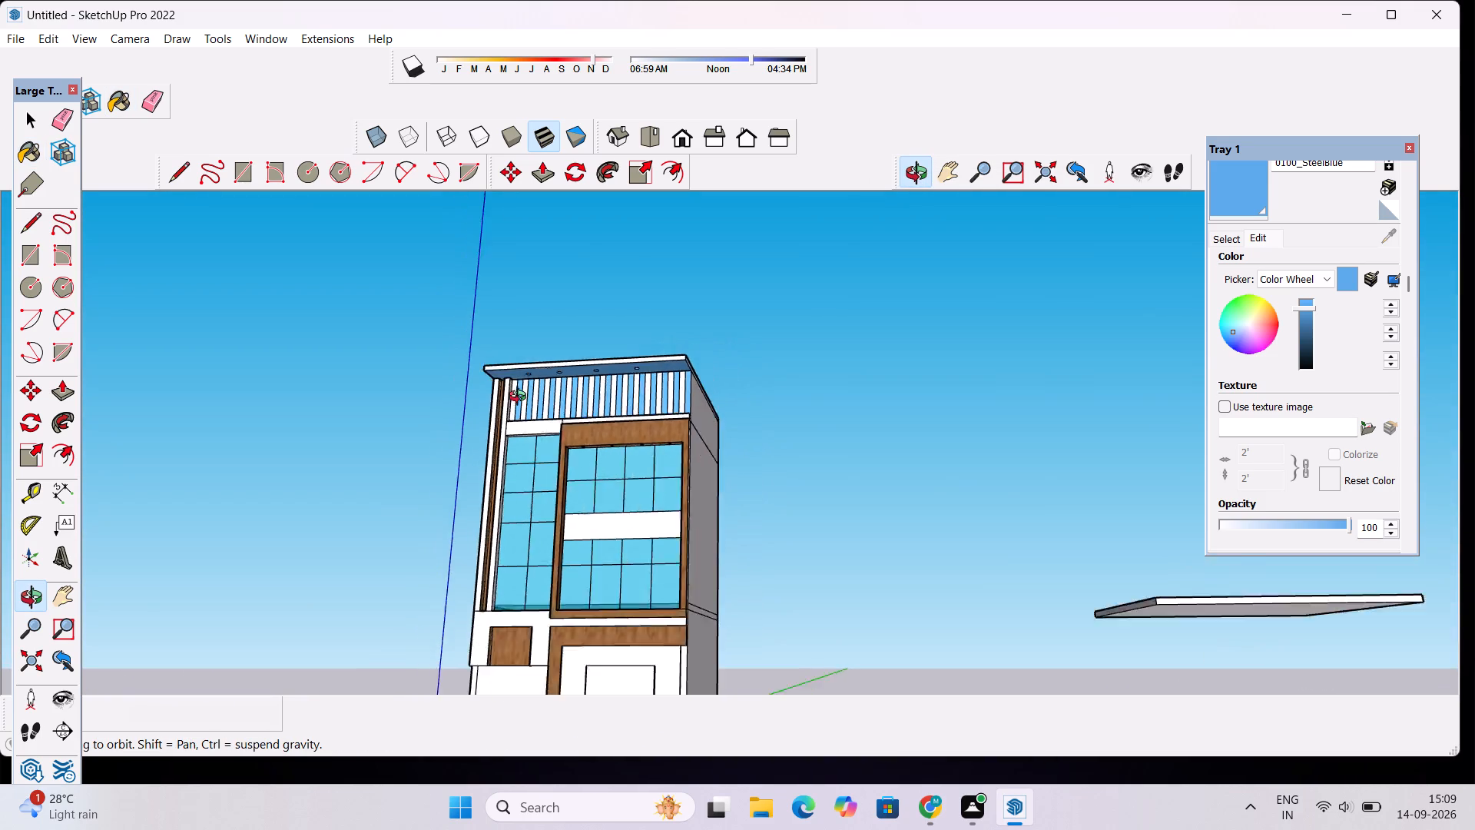
{"action": "scroll", "coordinate": [521, 398], "scroll_direction": "down", "scroll_amount": 7}
{"action": "left_click_drag", "start_coordinate": [569, 450], "coordinate": [638, 531]}
{"action": "scroll", "coordinate": [655, 473], "scroll_direction": "up", "scroll_amount": 4}
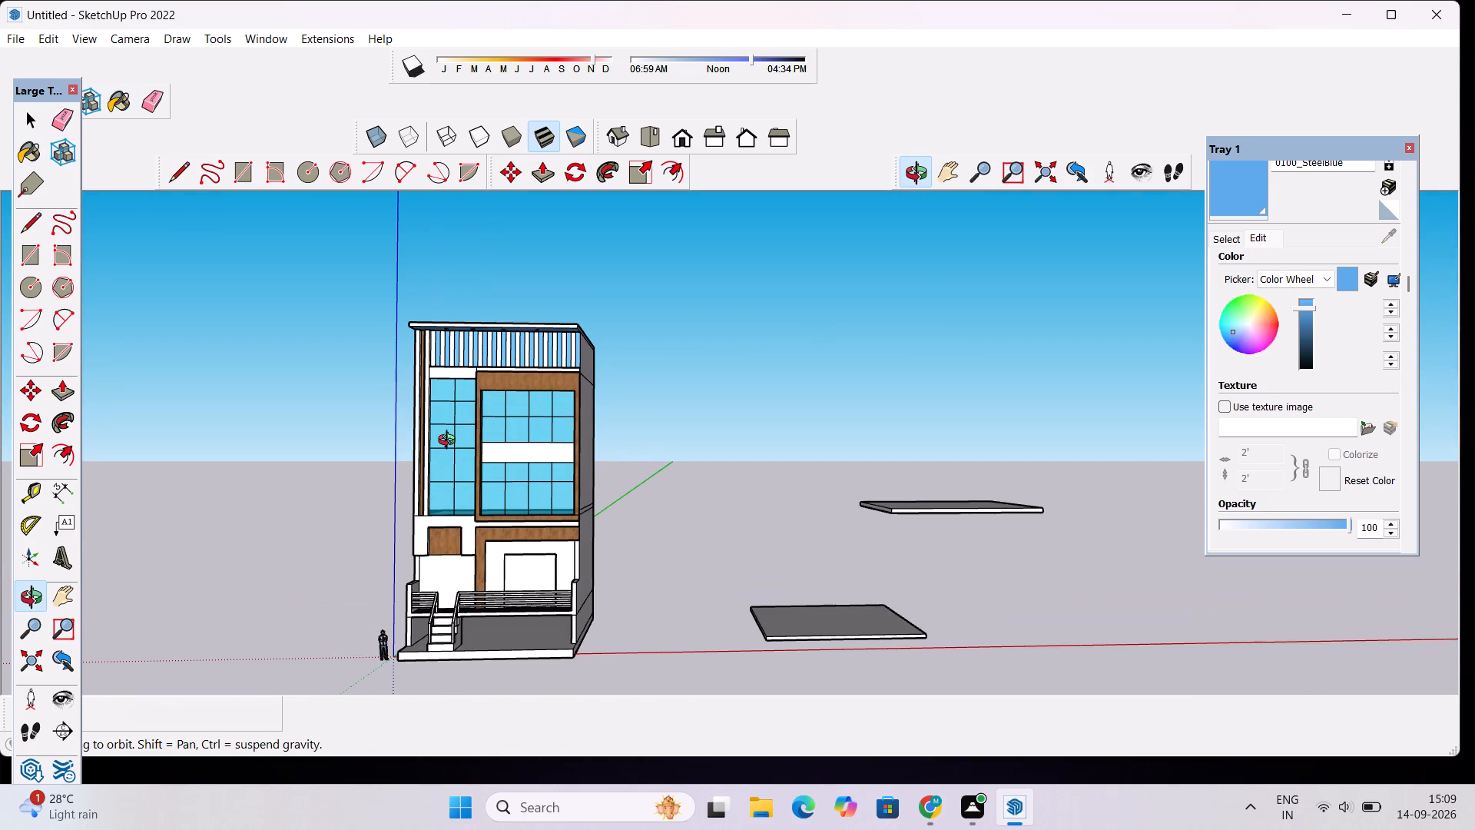
{"action": "left_click_drag", "start_coordinate": [468, 443], "coordinate": [734, 401], "text": "shift"}
{"action": "scroll", "coordinate": [735, 400], "scroll_direction": "down", "scroll_amount": 5}
{"action": "scroll", "coordinate": [785, 432], "scroll_direction": "up", "scroll_amount": 4}
{"action": "left_click_drag", "start_coordinate": [785, 431], "coordinate": [771, 433], "text": "shift"}
{"action": "scroll", "coordinate": [734, 391], "scroll_direction": "up", "scroll_amount": 10}
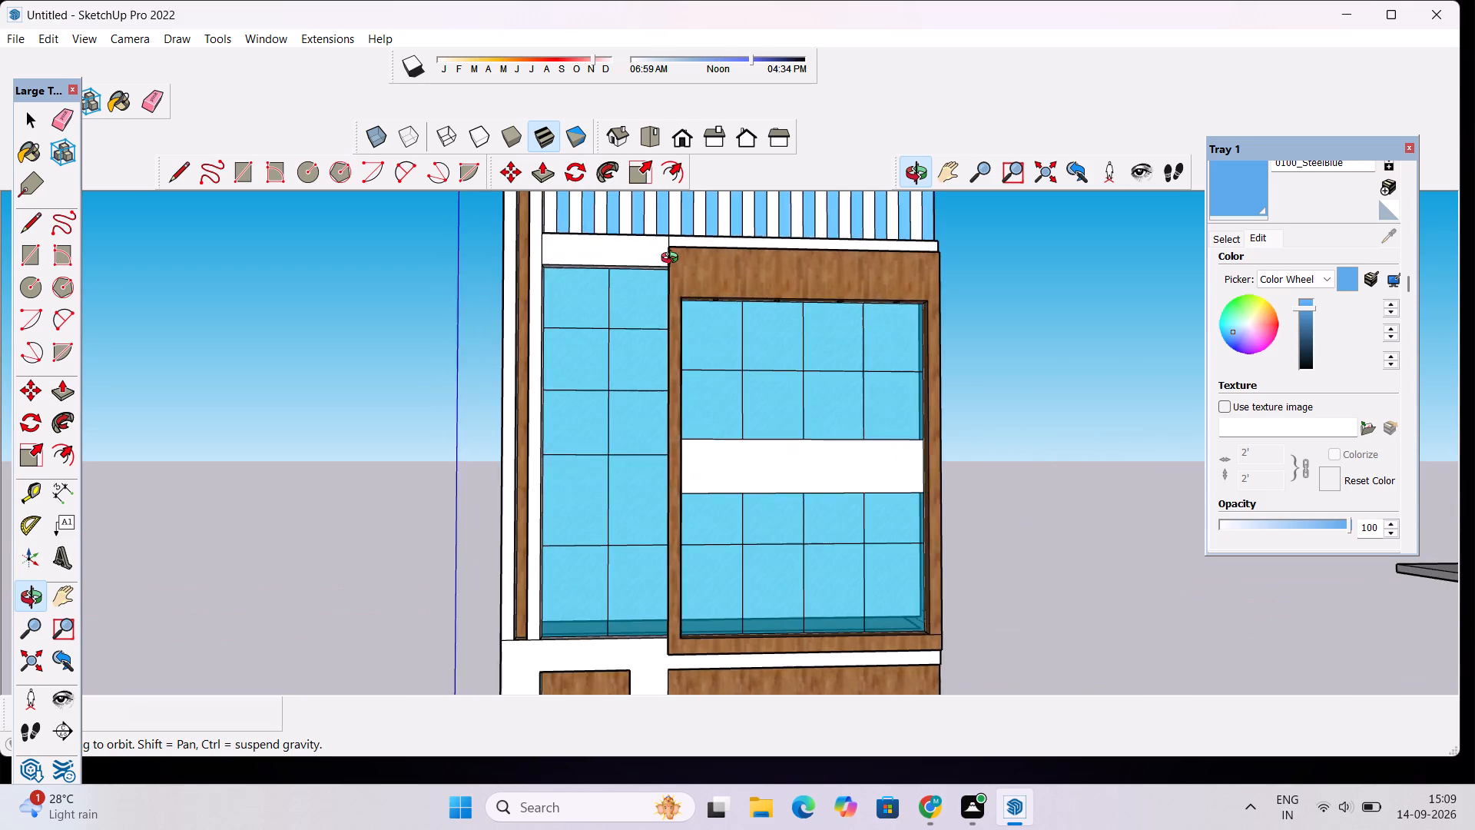
{"action": "left_click_drag", "start_coordinate": [804, 435], "coordinate": [671, 540]}
{"action": "scroll", "coordinate": [597, 280], "scroll_direction": "up", "scroll_amount": 3}
{"action": "left_click_drag", "start_coordinate": [647, 354], "coordinate": [685, 477]}
{"action": "scroll", "coordinate": [609, 347], "scroll_direction": "down", "scroll_amount": 1}
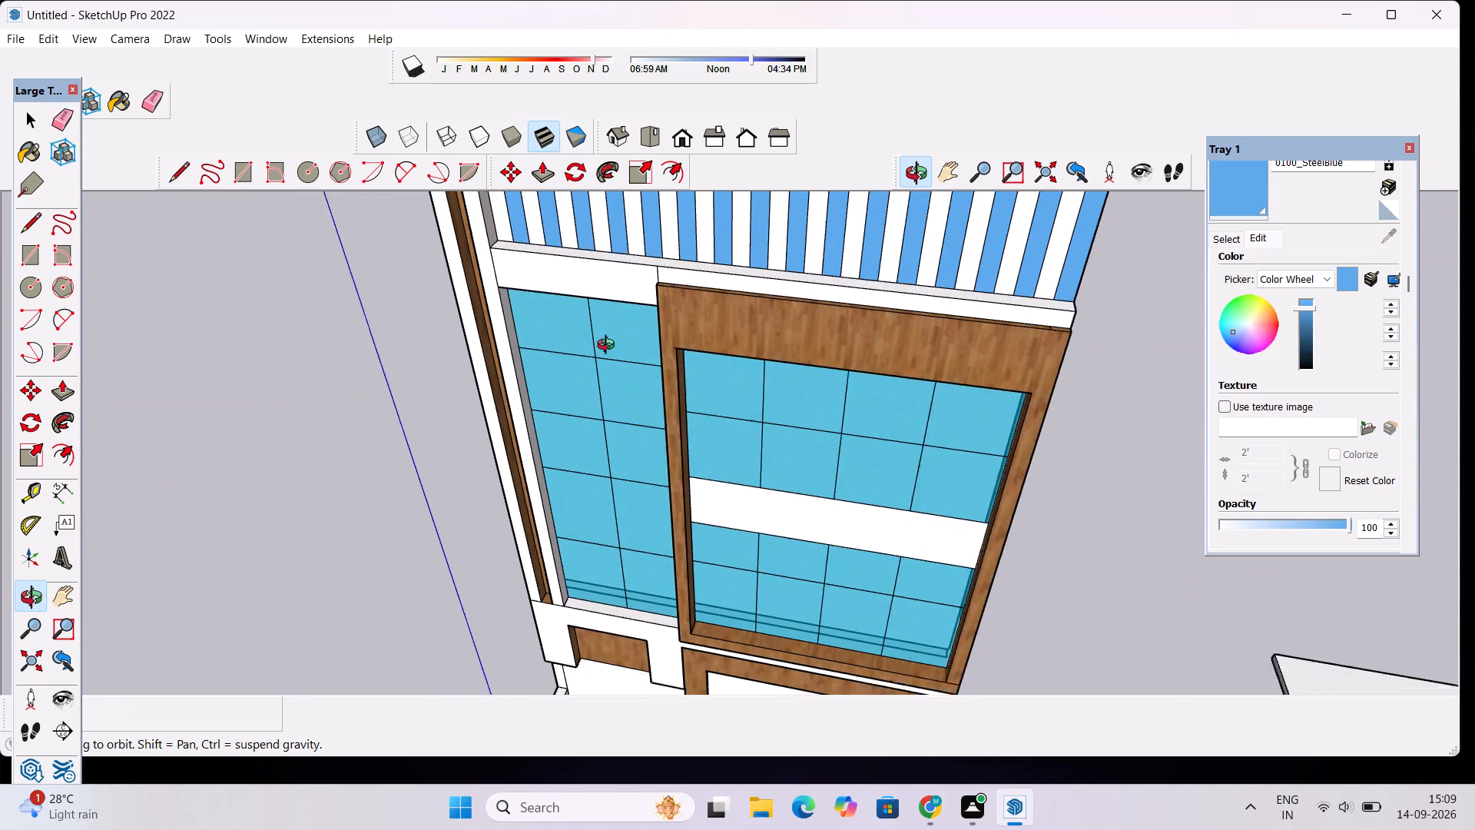
{"action": "scroll", "coordinate": [609, 347], "scroll_direction": "down", "scroll_amount": 2}
{"action": "left_click_drag", "start_coordinate": [605, 371], "coordinate": [653, 290]}
{"action": "scroll", "coordinate": [673, 242], "scroll_direction": "down", "scroll_amount": 5}
{"action": "left_click_drag", "start_coordinate": [676, 254], "coordinate": [673, 428], "text": "shift"}
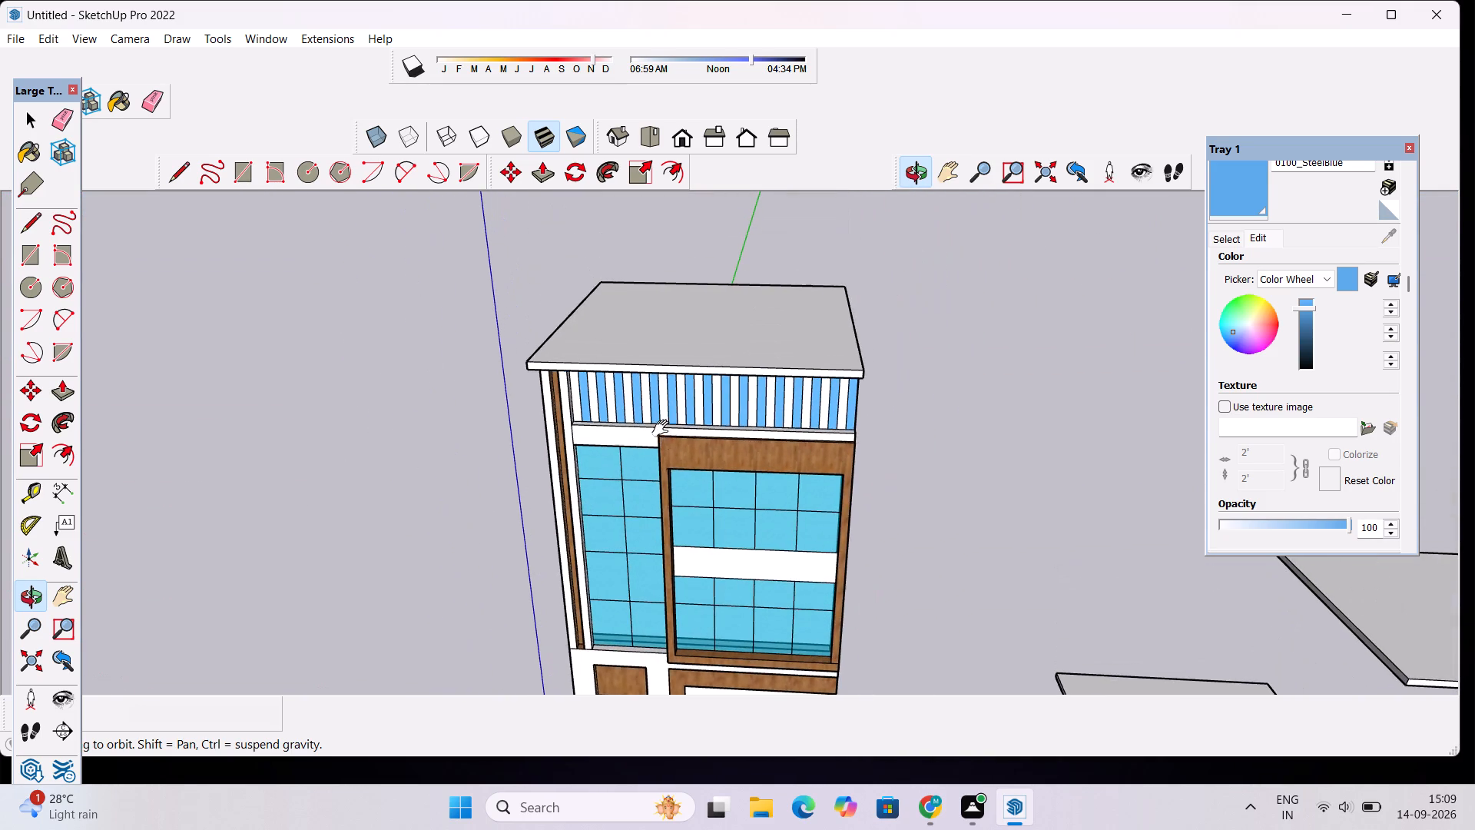
Paint 0099_LightSteelBlue on the band between the upper windows, the bands above the left window and wood frame, and the ledge below the strips.
{"action": "scroll", "coordinate": [657, 433], "scroll_direction": "up", "scroll_amount": 3, "text": "shift"}
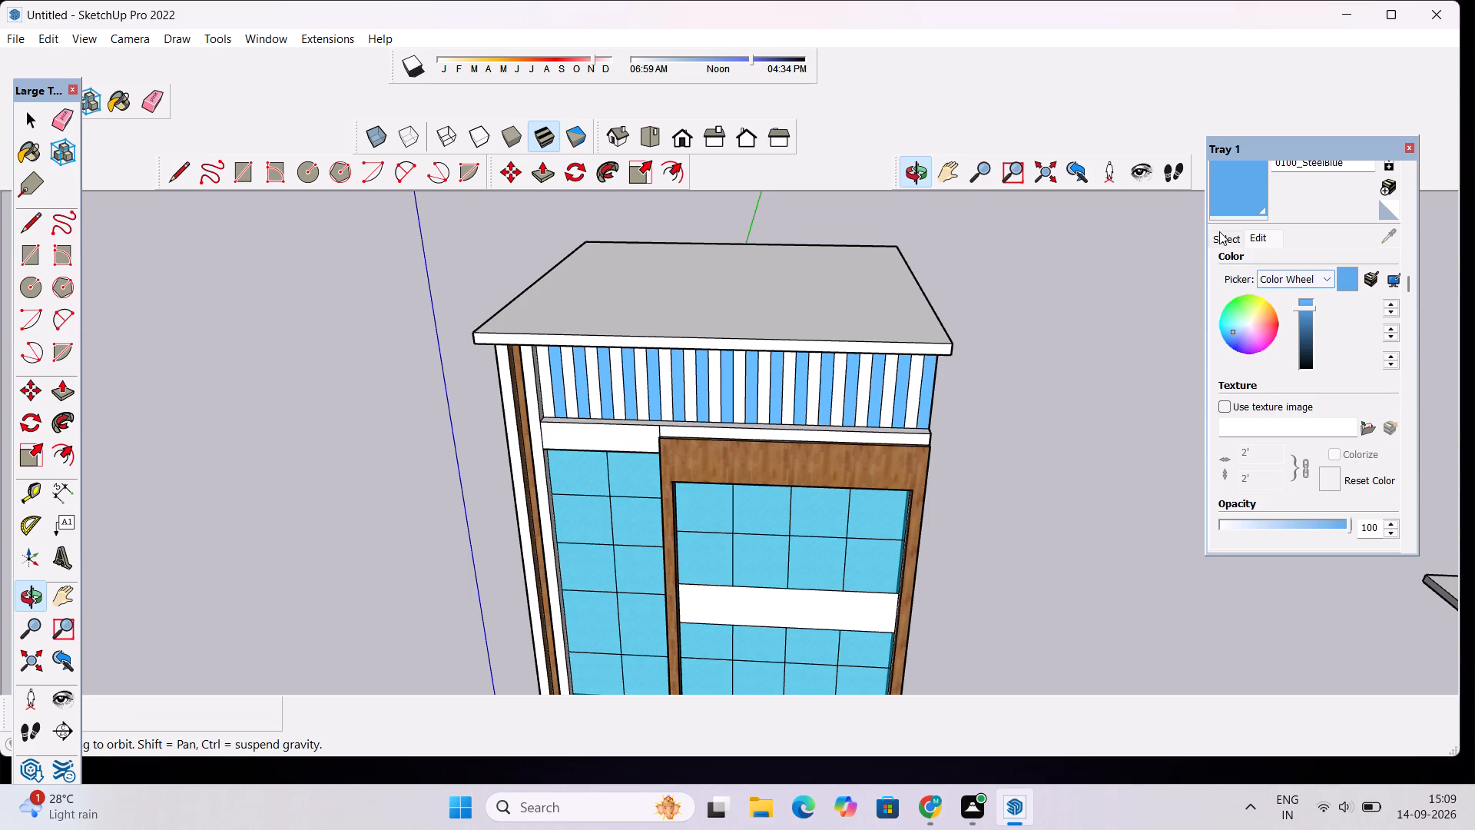
{"action": "left_click", "coordinate": [1228, 238]}
{"action": "left_click", "coordinate": [1324, 304]}
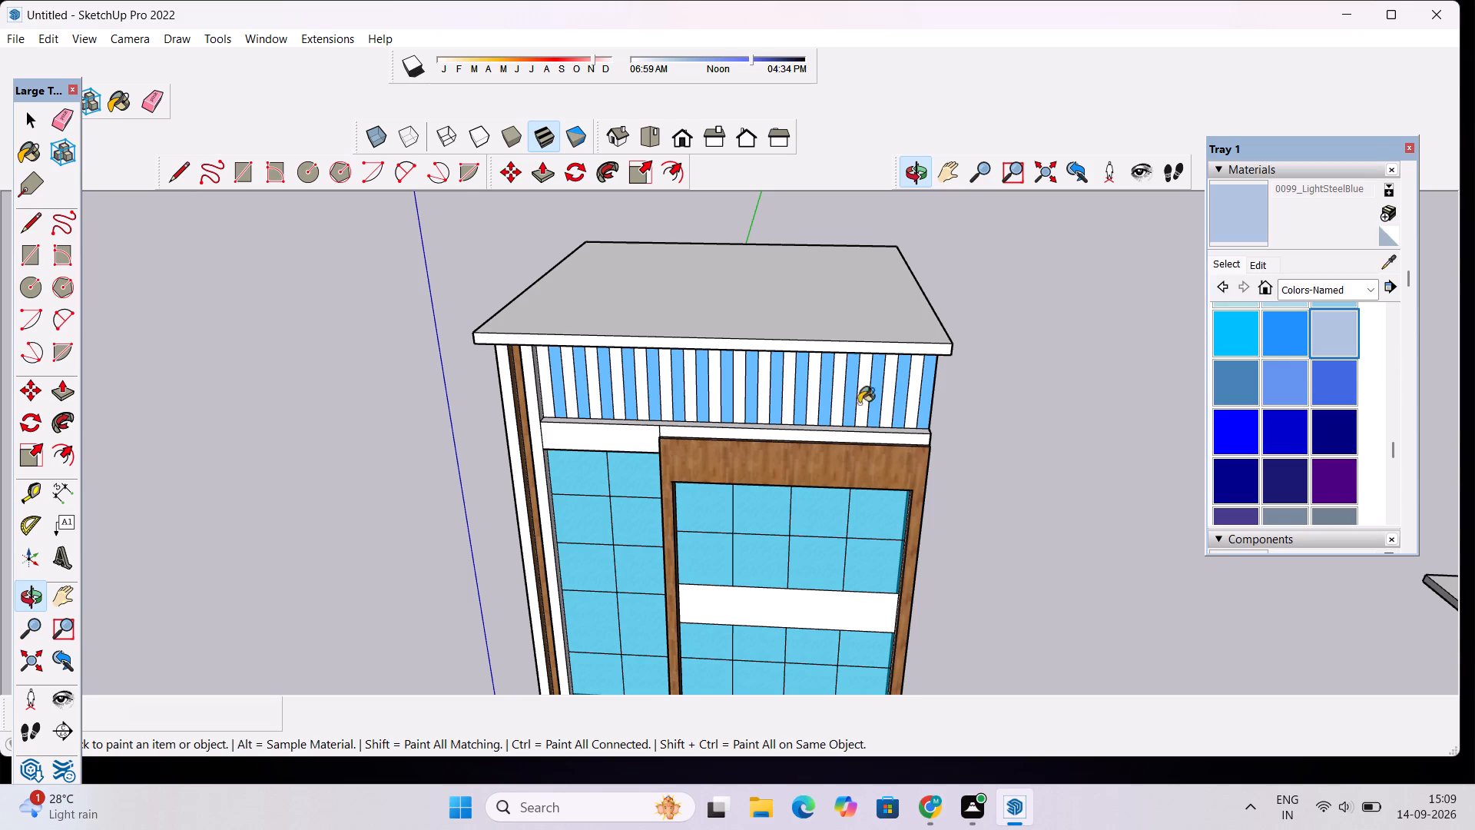
{"action": "scroll", "coordinate": [824, 399], "scroll_direction": "down", "scroll_amount": 6}
{"action": "scroll", "coordinate": [770, 533], "scroll_direction": "up", "scroll_amount": 3}
{"action": "left_click", "coordinate": [765, 520]}
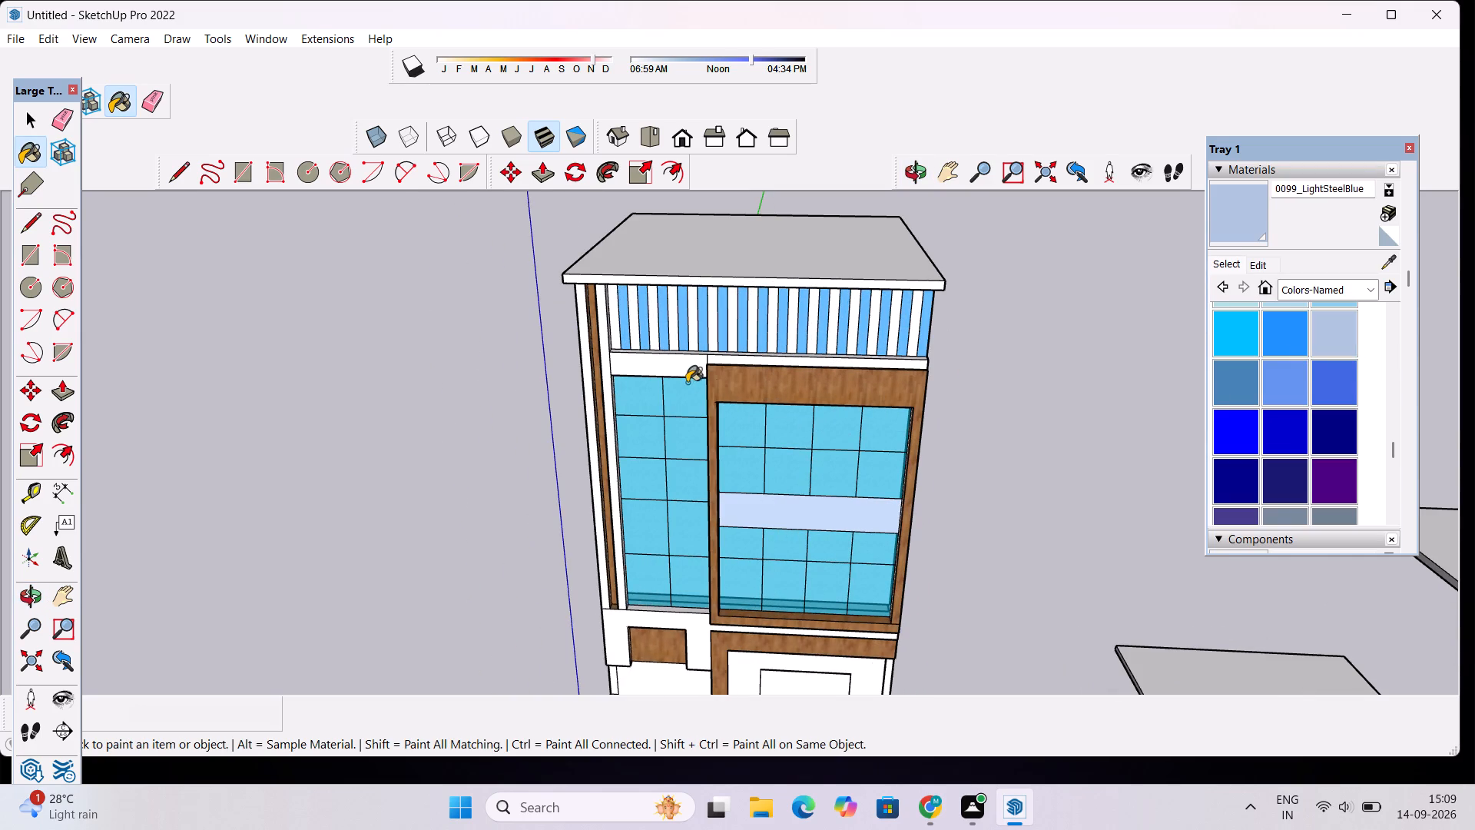
{"action": "left_click", "coordinate": [678, 371]}
{"action": "scroll", "coordinate": [683, 363], "scroll_direction": "down", "scroll_amount": 6}
{"action": "scroll", "coordinate": [764, 348], "scroll_direction": "up", "scroll_amount": 12}
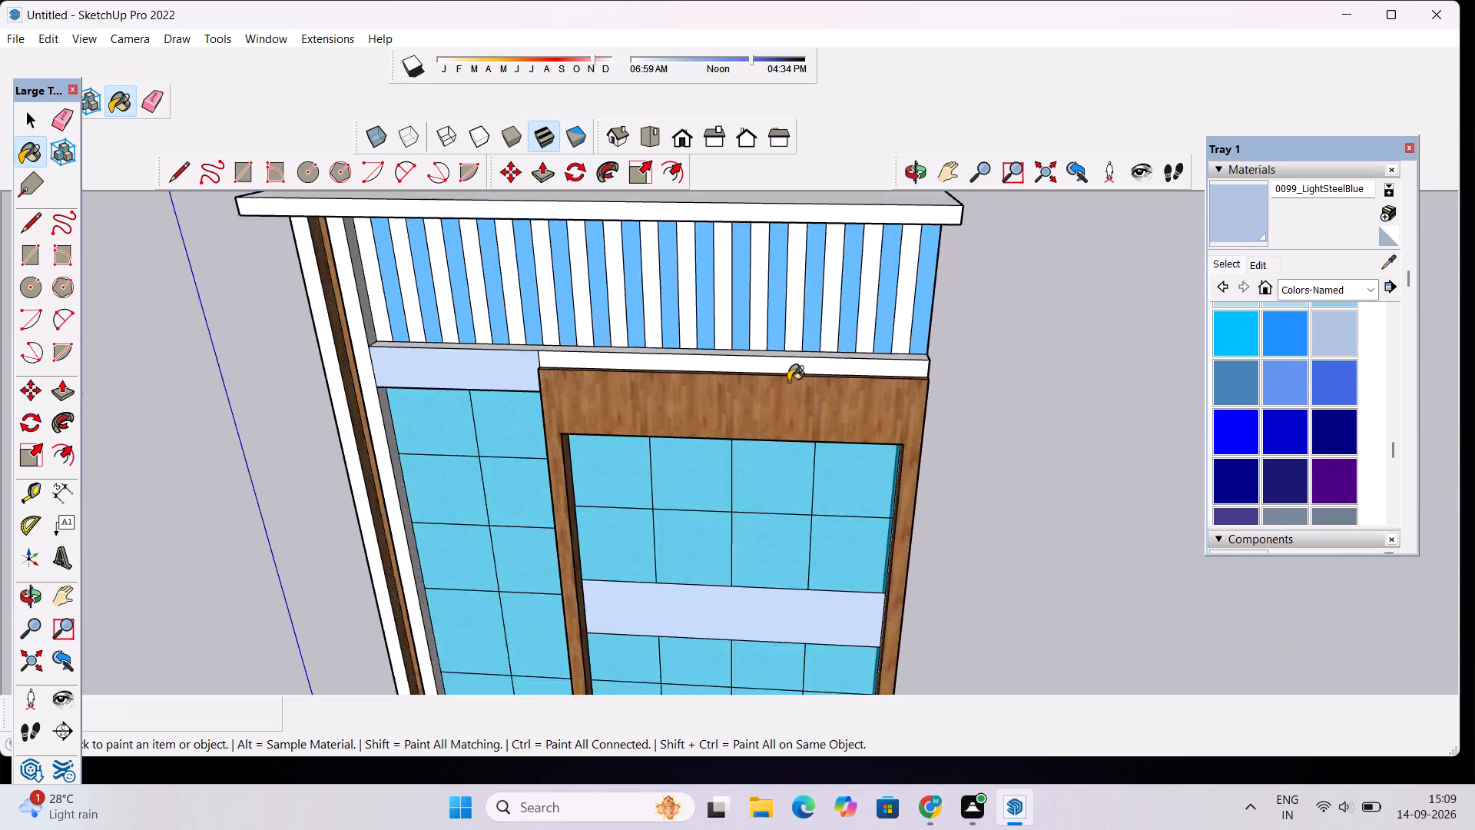
{"action": "scroll", "coordinate": [788, 381], "scroll_direction": "up", "scroll_amount": 2}
{"action": "left_click", "coordinate": [794, 367]}
{"action": "scroll", "coordinate": [796, 359], "scroll_direction": "up", "scroll_amount": 8}
{"action": "left_click", "coordinate": [806, 332]}
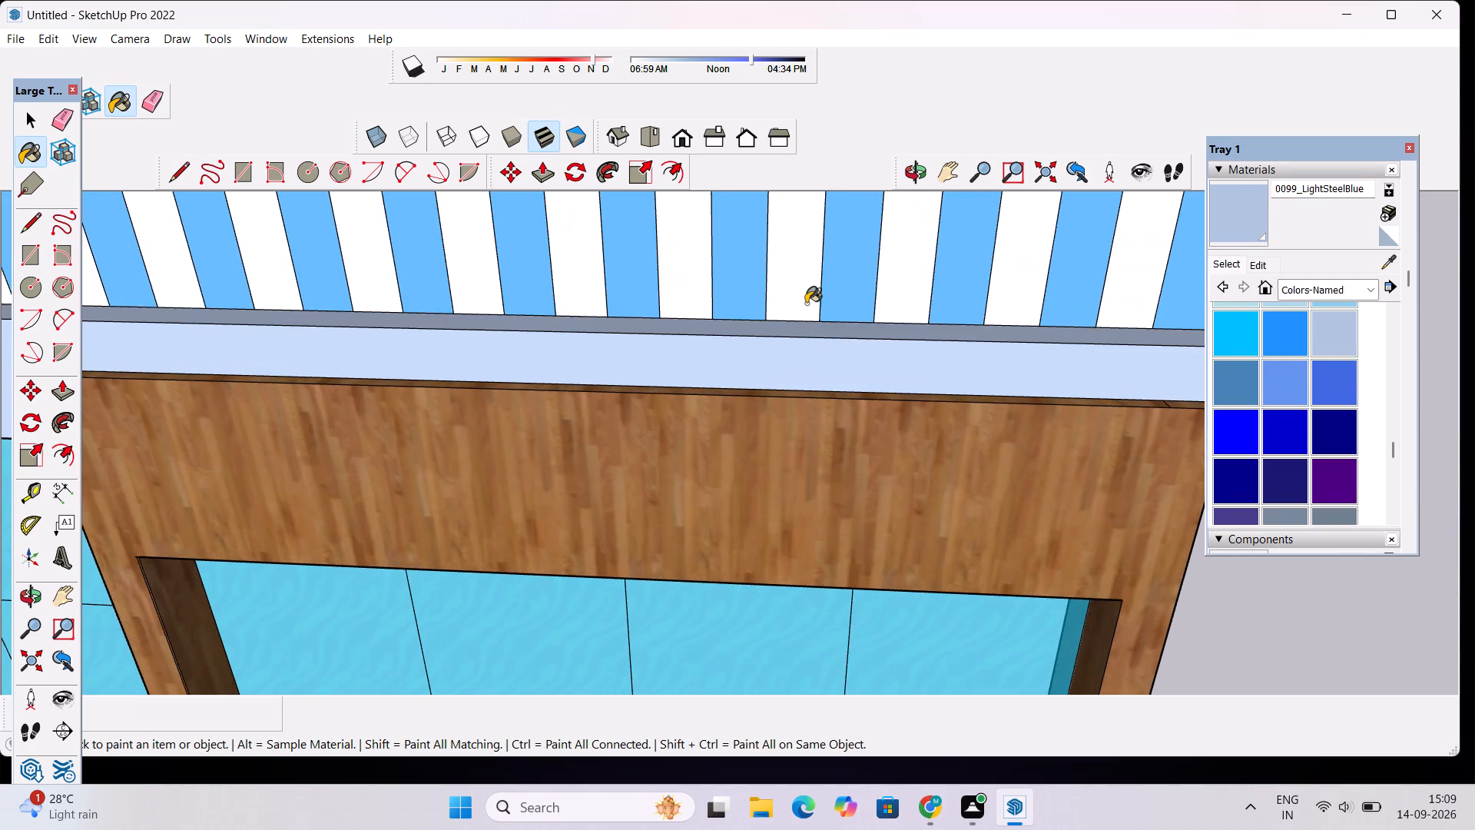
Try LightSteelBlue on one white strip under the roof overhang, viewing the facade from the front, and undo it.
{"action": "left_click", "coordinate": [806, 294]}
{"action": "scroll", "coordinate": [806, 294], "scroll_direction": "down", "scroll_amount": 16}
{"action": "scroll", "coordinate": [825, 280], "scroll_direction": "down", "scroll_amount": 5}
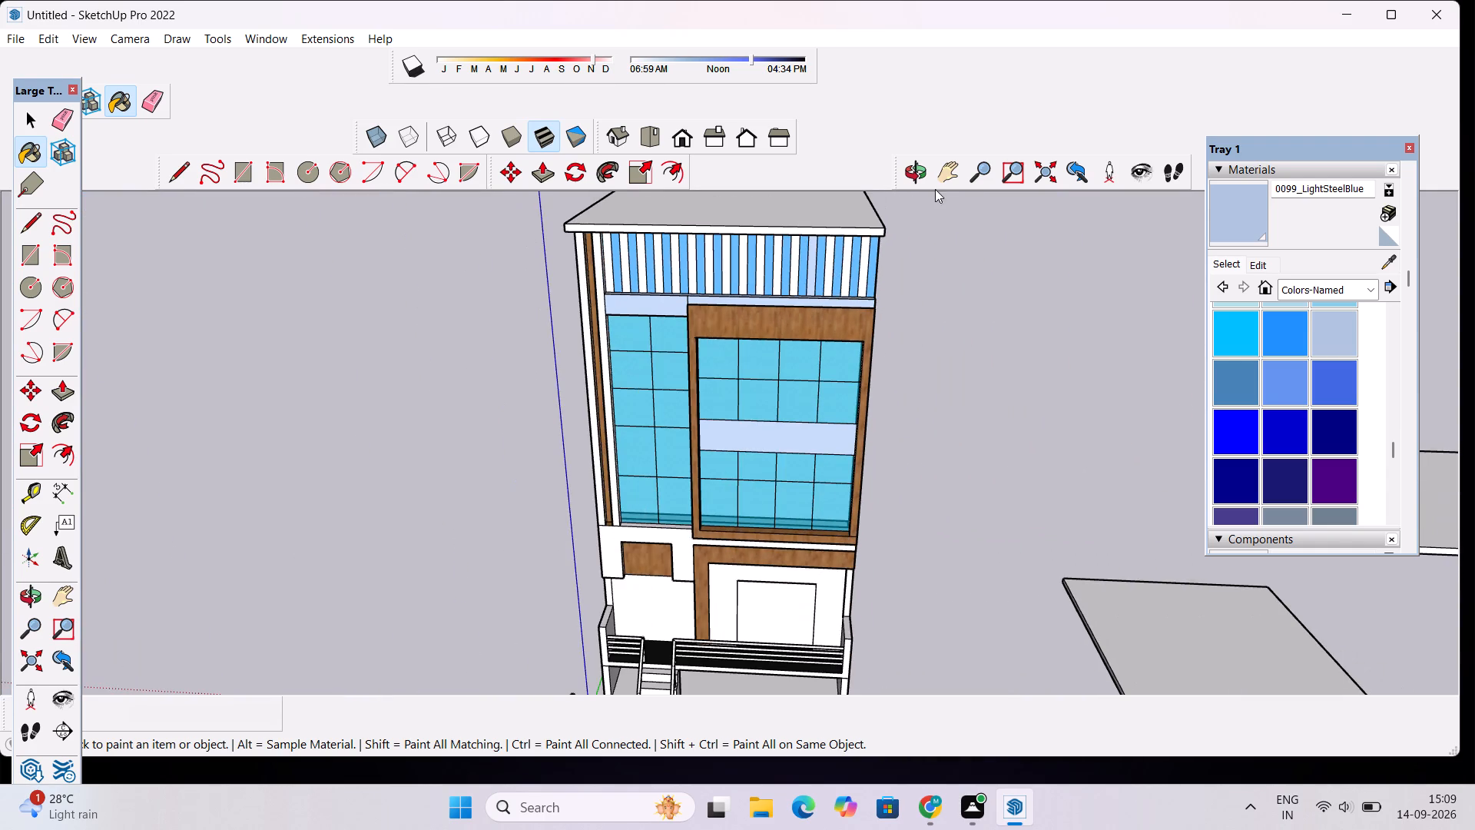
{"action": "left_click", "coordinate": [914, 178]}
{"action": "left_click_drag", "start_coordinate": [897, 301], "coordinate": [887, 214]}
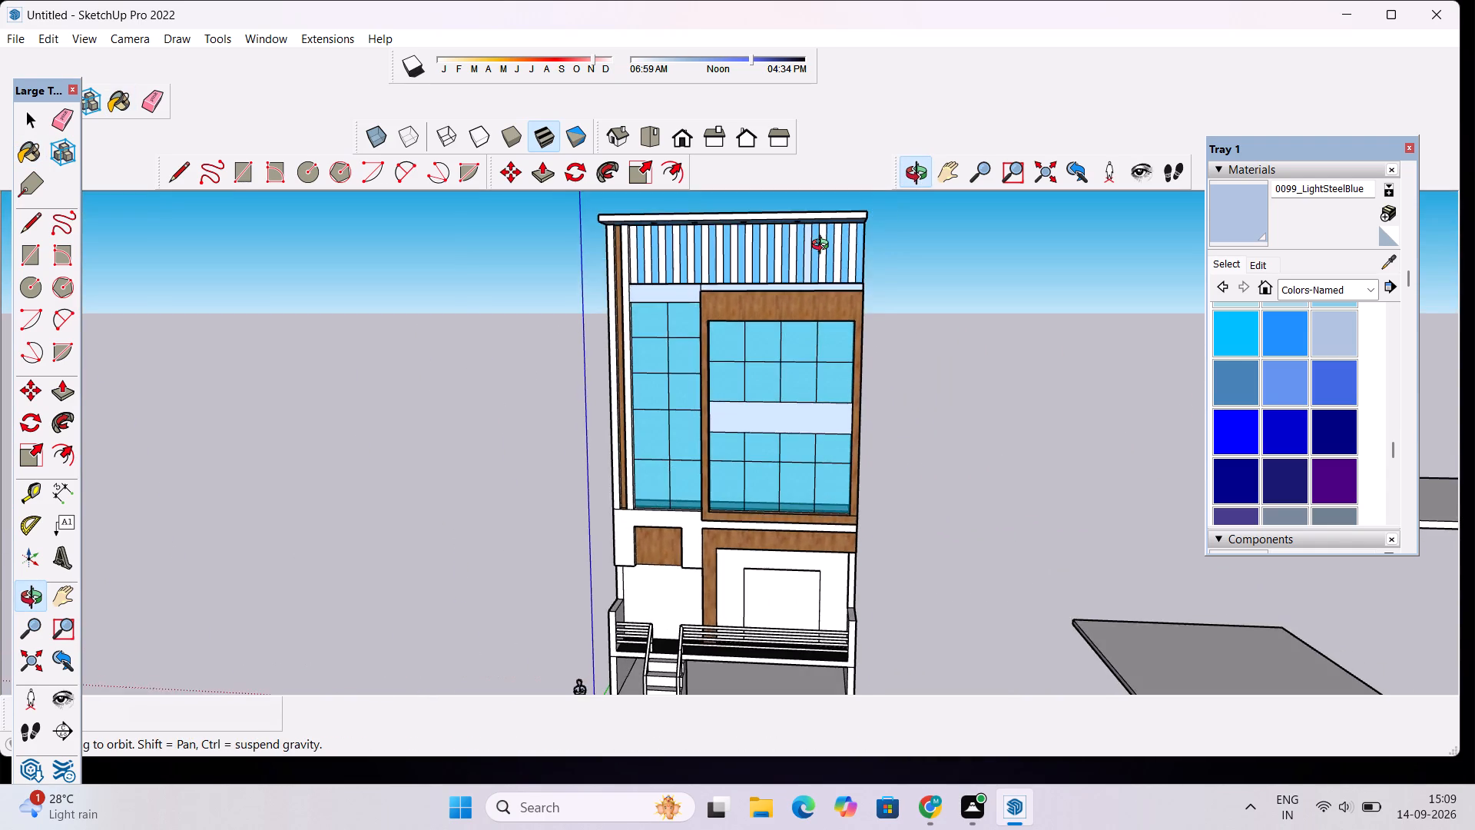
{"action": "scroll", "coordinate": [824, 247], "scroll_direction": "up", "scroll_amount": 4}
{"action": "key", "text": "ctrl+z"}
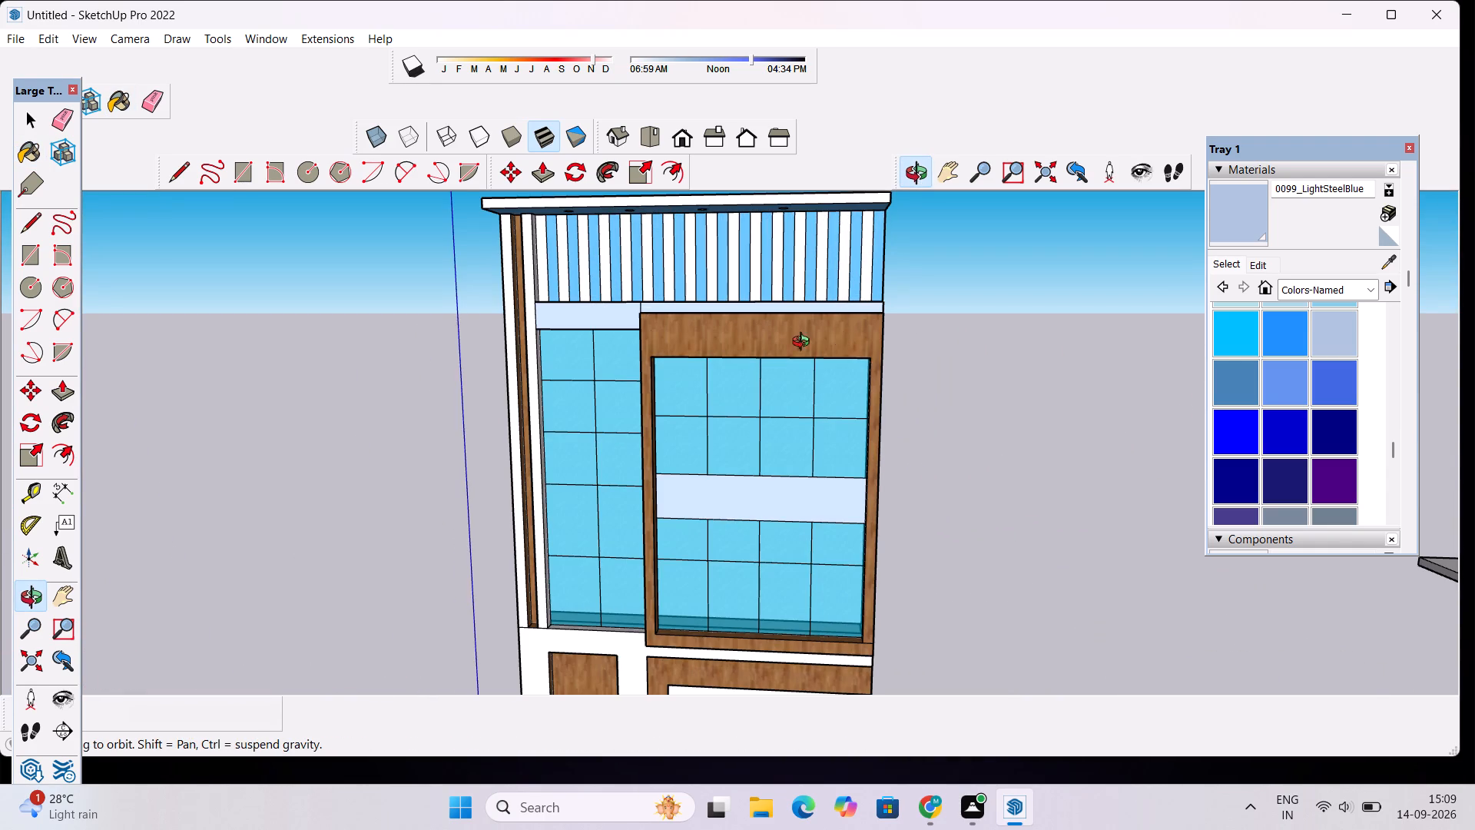
Paint the lower-left entrance wall and the wall around the small wood panel with 0099_LightSteelBlue.
{"action": "scroll", "coordinate": [783, 344], "scroll_direction": "down", "scroll_amount": 9}
{"action": "scroll", "coordinate": [743, 531], "scroll_direction": "up", "scroll_amount": 4}
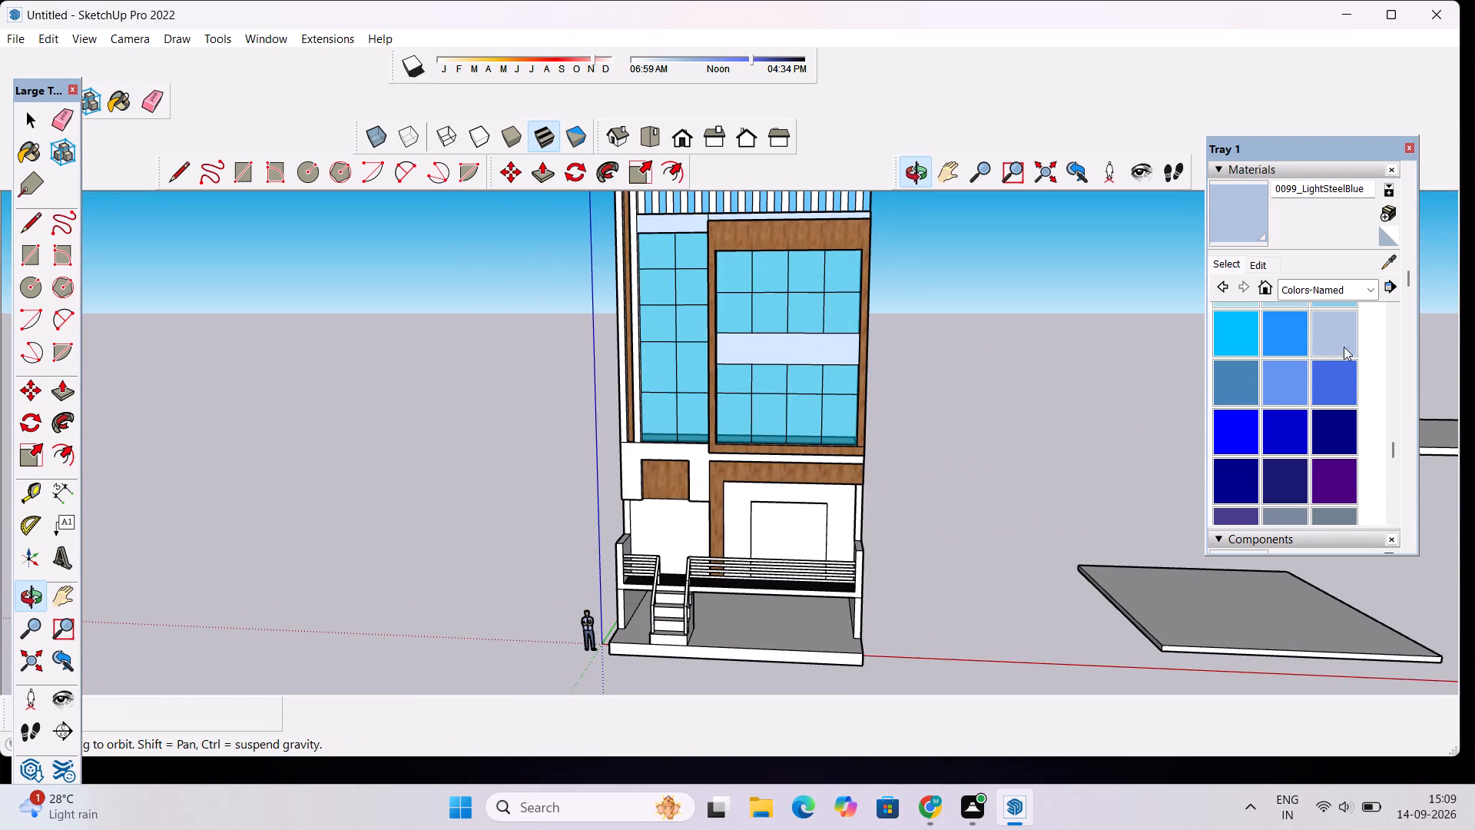
{"action": "left_click", "coordinate": [1321, 337]}
{"action": "scroll", "coordinate": [557, 413], "scroll_direction": "down", "scroll_amount": 4}
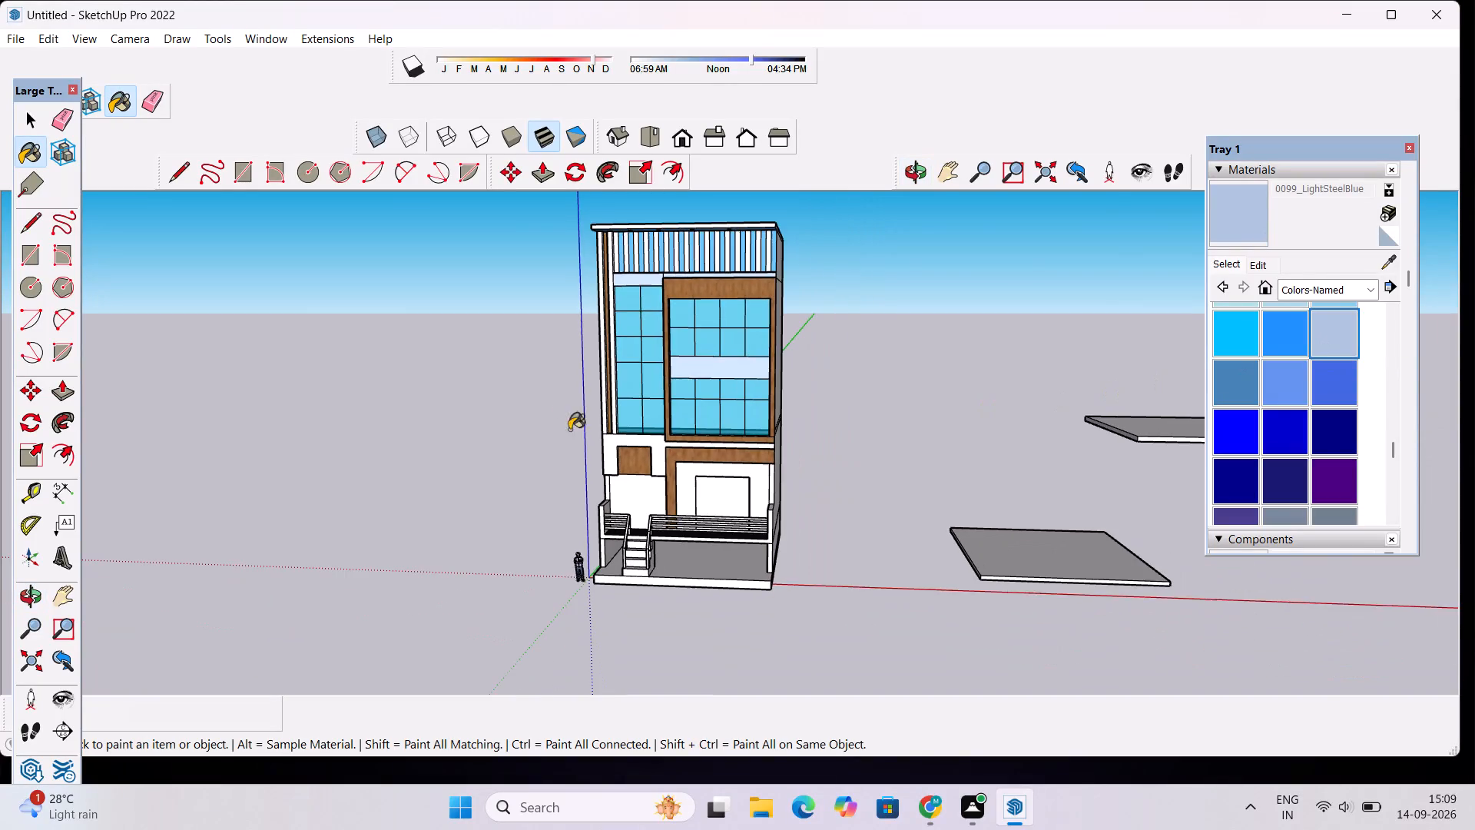
{"action": "scroll", "coordinate": [596, 484], "scroll_direction": "up", "scroll_amount": 9}
{"action": "left_click", "coordinate": [722, 483]}
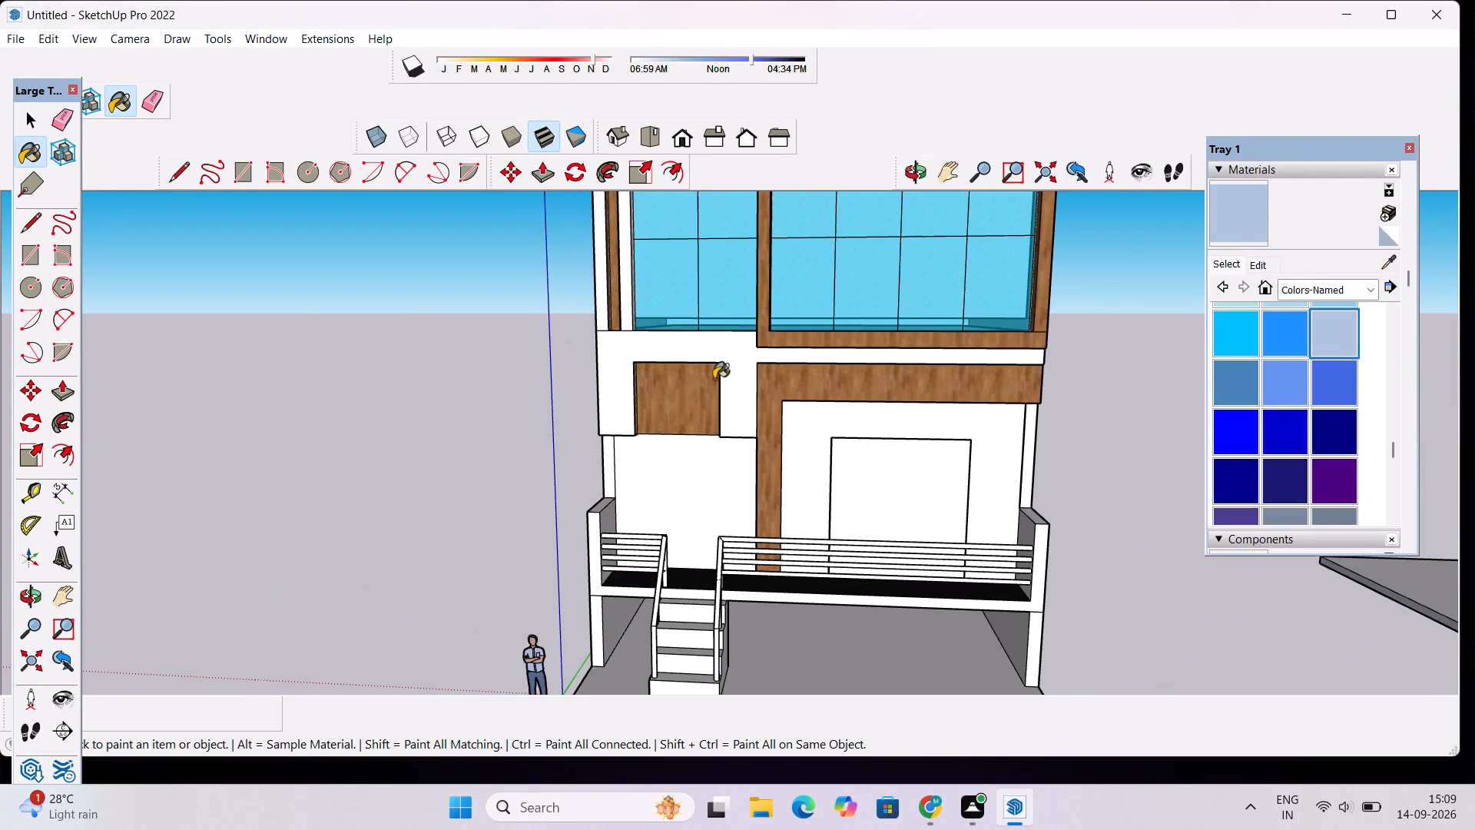
{"action": "left_click", "coordinate": [727, 360]}
Paint the white vertical strips on both sides of the narrow wood strip beside the tall left window with LightSteelBlue, including the inner edge face.
{"action": "scroll", "coordinate": [607, 410], "scroll_direction": "down", "scroll_amount": 10}
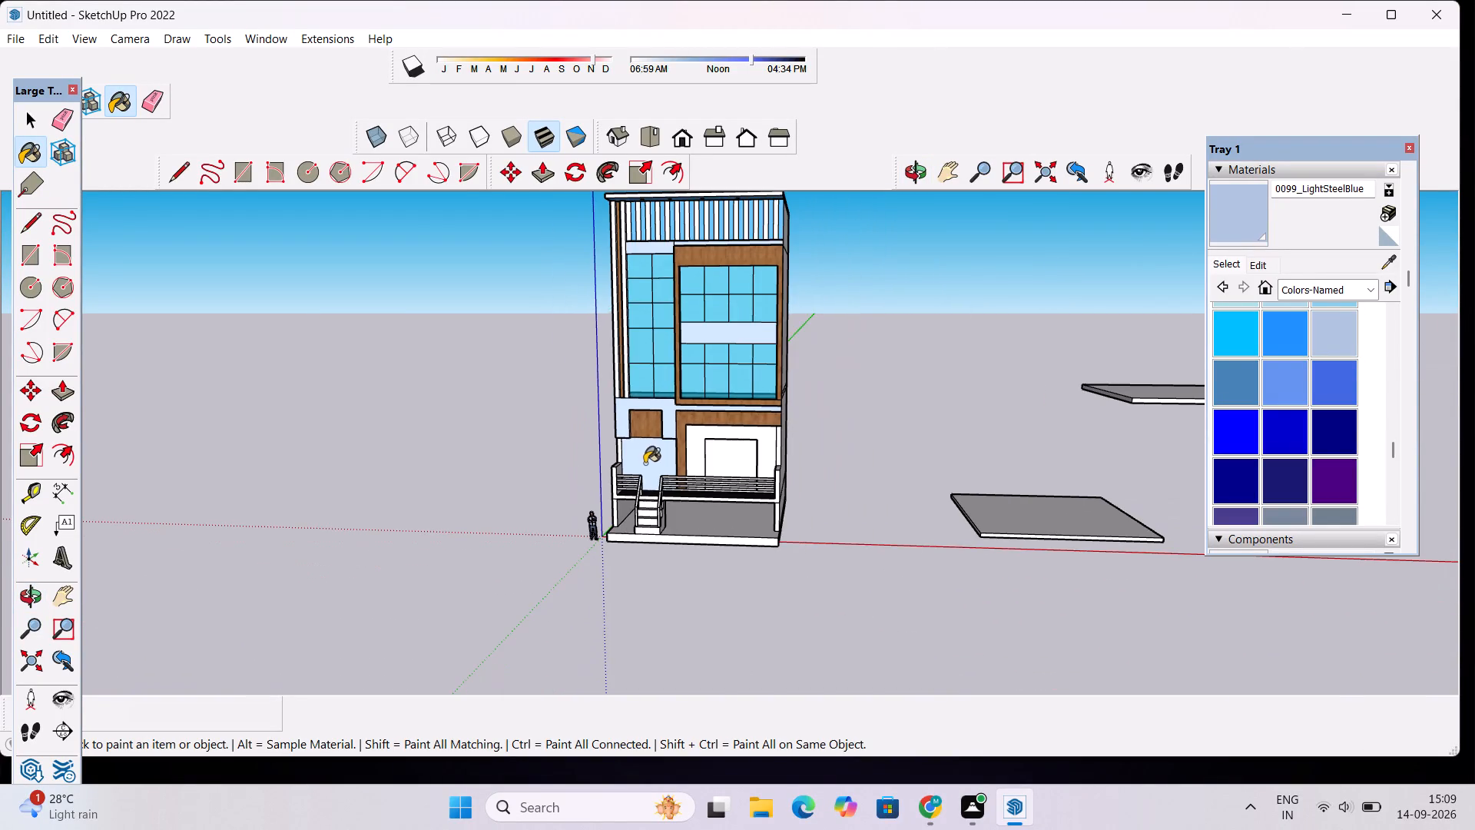
{"action": "scroll", "coordinate": [605, 319], "scroll_direction": "up", "scroll_amount": 9}
{"action": "scroll", "coordinate": [633, 246], "scroll_direction": "up", "scroll_amount": 6}
{"action": "left_click", "coordinate": [670, 304]}
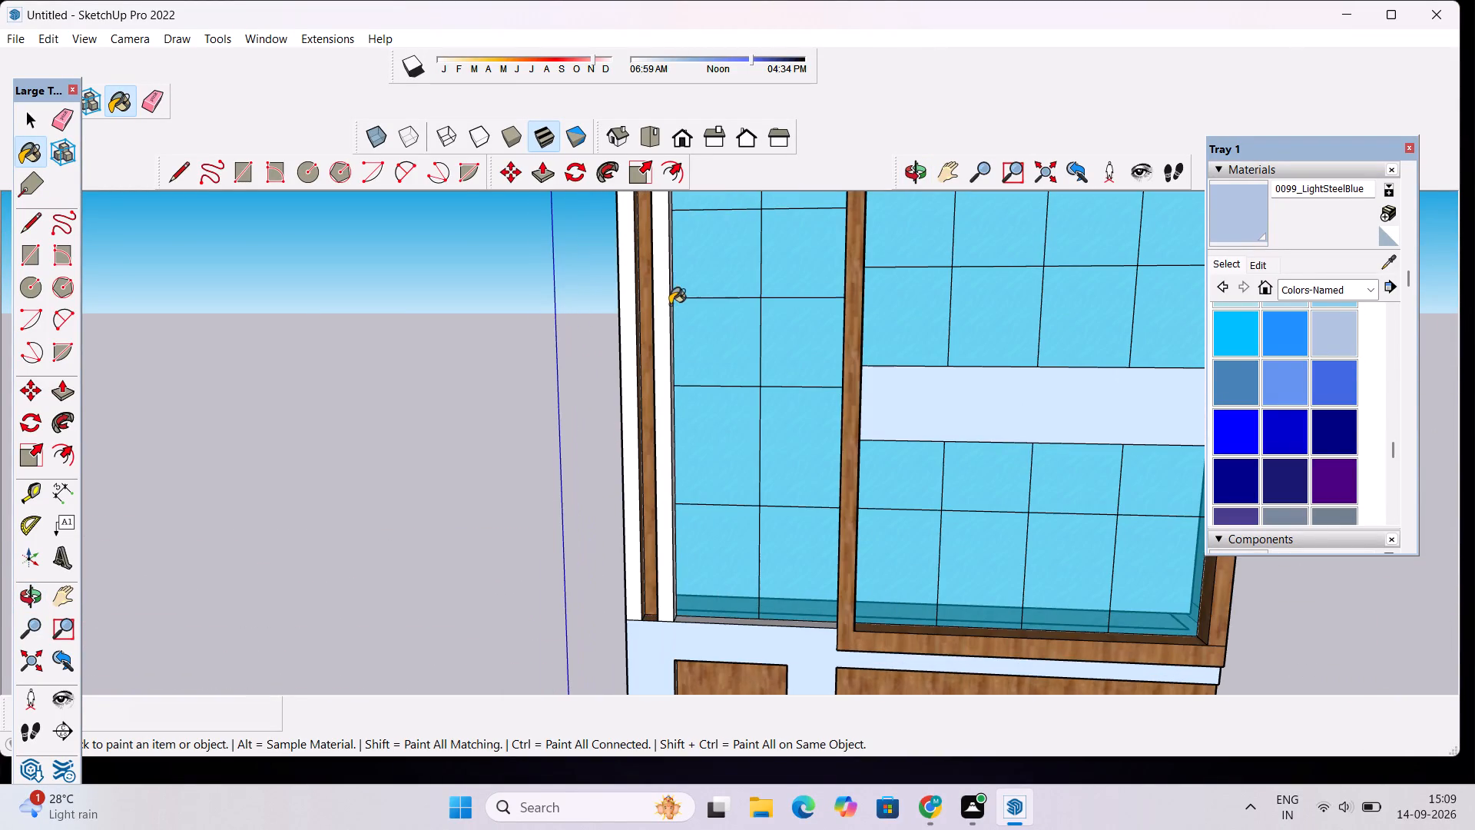
{"action": "left_click", "coordinate": [628, 323]}
{"action": "scroll", "coordinate": [655, 324], "scroll_direction": "up", "scroll_amount": 10}
{"action": "scroll", "coordinate": [739, 334], "scroll_direction": "up", "scroll_amount": 5}
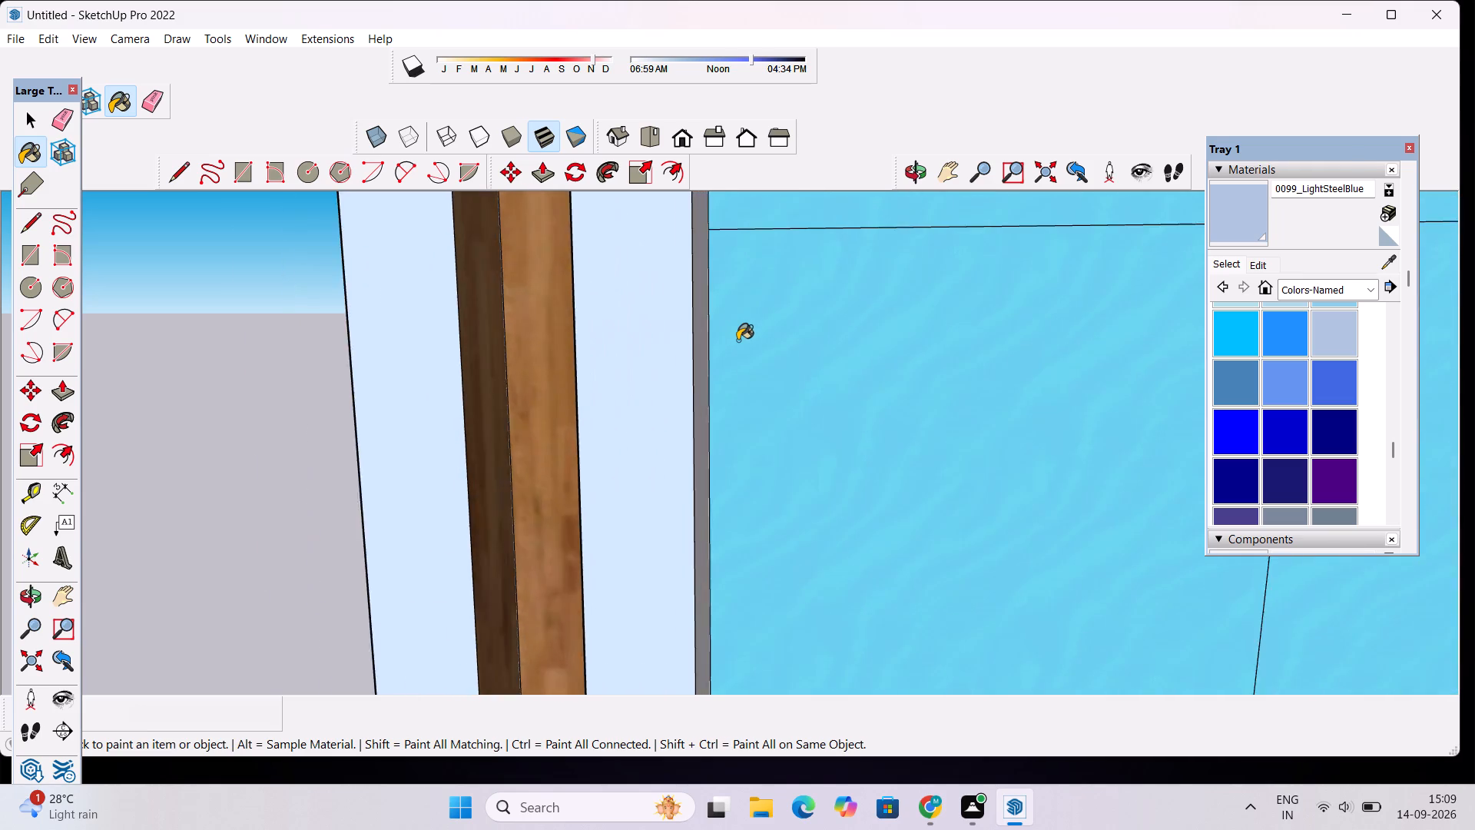
{"action": "scroll", "coordinate": [737, 340], "scroll_direction": "up", "scroll_amount": 9}
{"action": "left_click", "coordinate": [645, 395]}
{"action": "scroll", "coordinate": [645, 377], "scroll_direction": "down", "scroll_amount": 17}
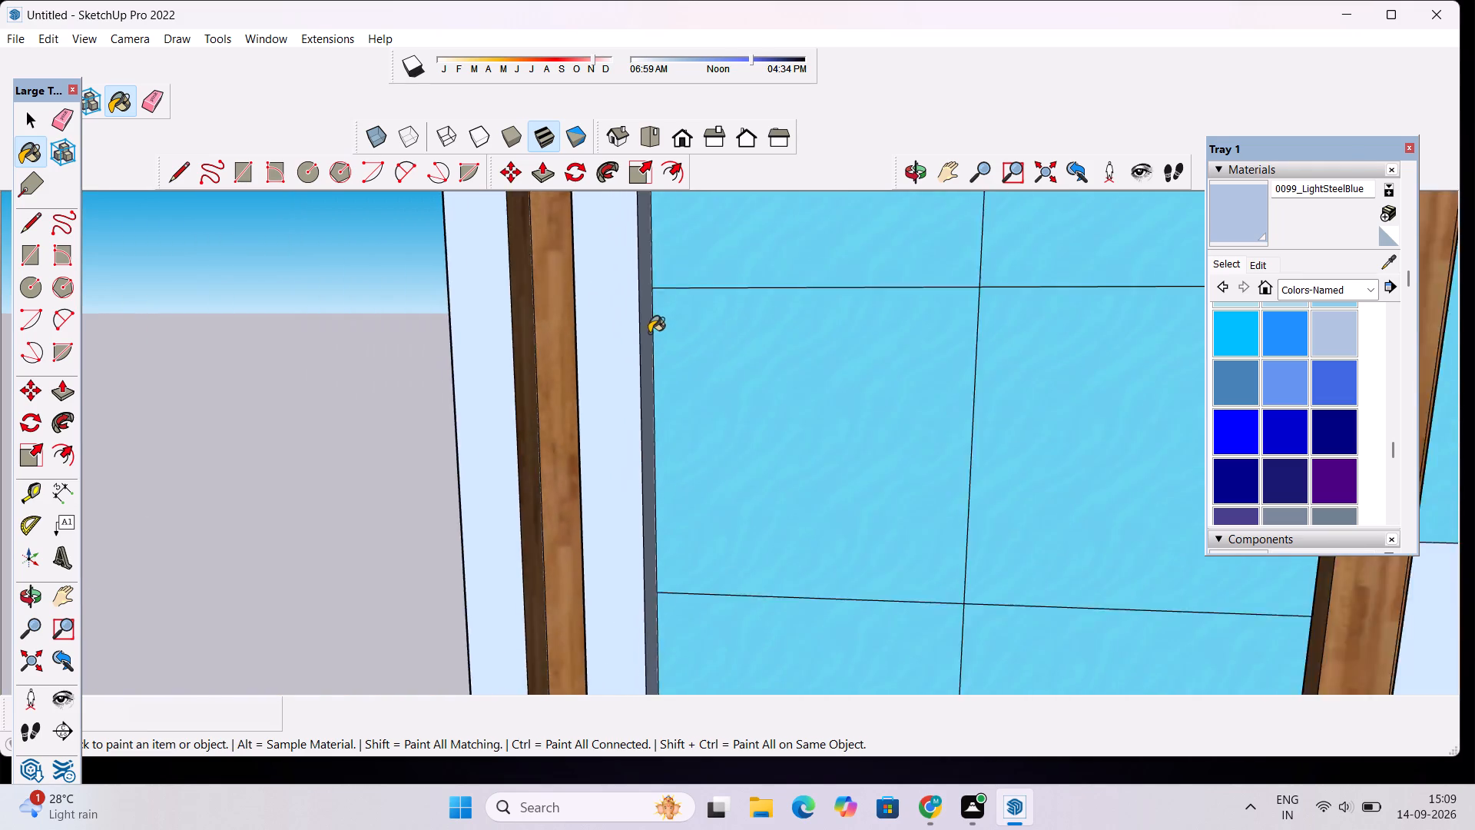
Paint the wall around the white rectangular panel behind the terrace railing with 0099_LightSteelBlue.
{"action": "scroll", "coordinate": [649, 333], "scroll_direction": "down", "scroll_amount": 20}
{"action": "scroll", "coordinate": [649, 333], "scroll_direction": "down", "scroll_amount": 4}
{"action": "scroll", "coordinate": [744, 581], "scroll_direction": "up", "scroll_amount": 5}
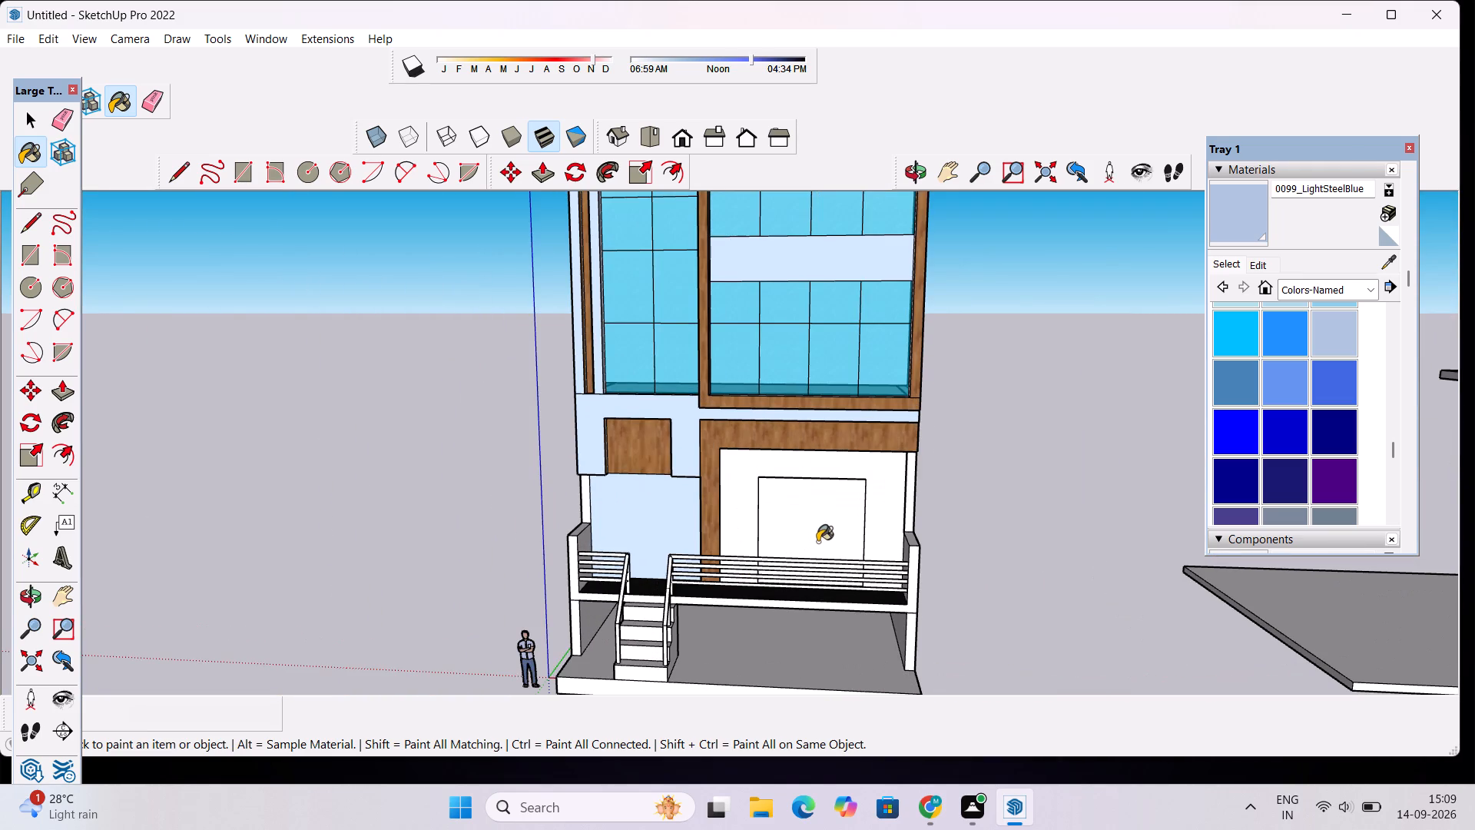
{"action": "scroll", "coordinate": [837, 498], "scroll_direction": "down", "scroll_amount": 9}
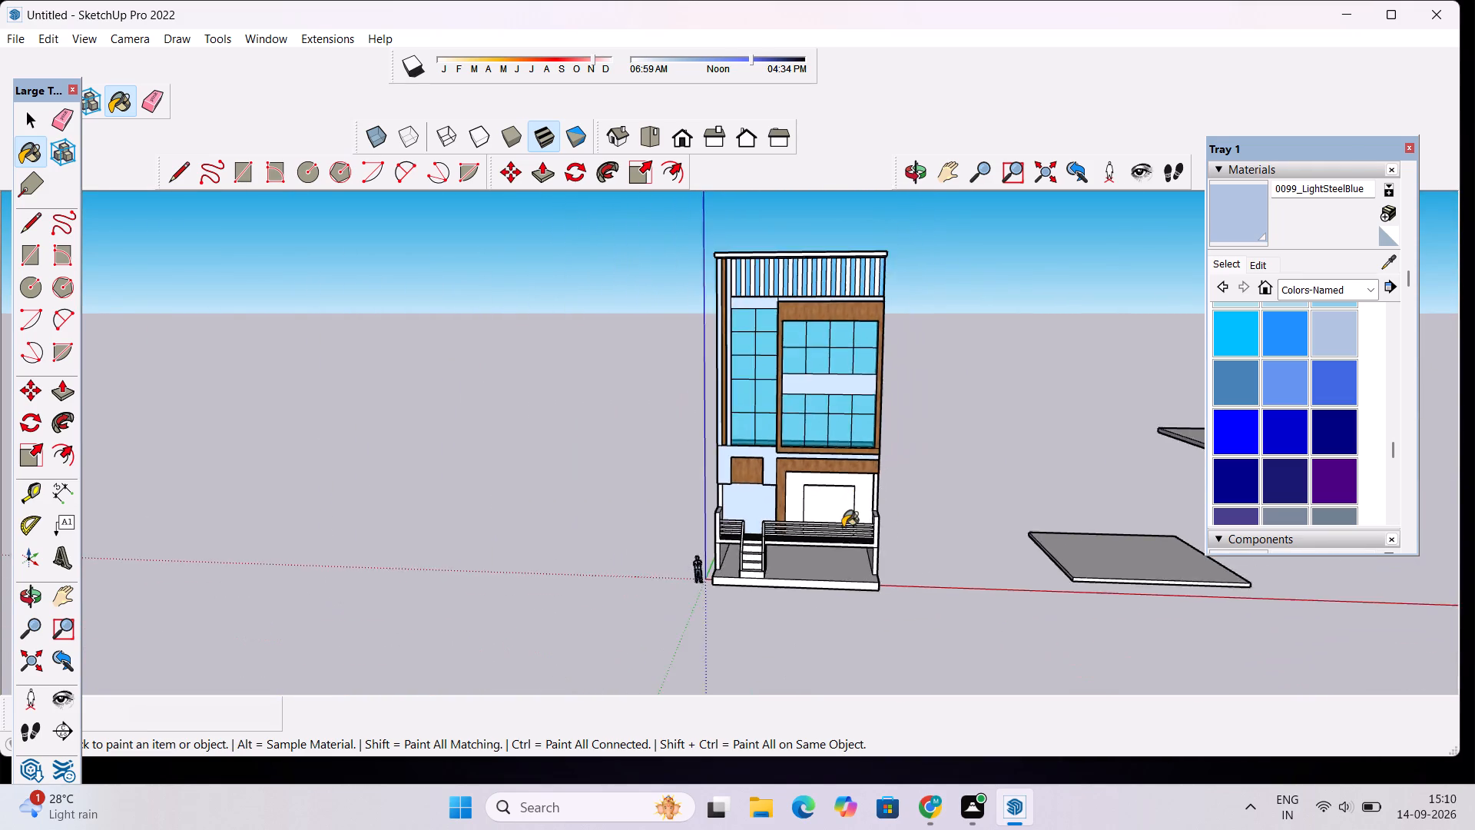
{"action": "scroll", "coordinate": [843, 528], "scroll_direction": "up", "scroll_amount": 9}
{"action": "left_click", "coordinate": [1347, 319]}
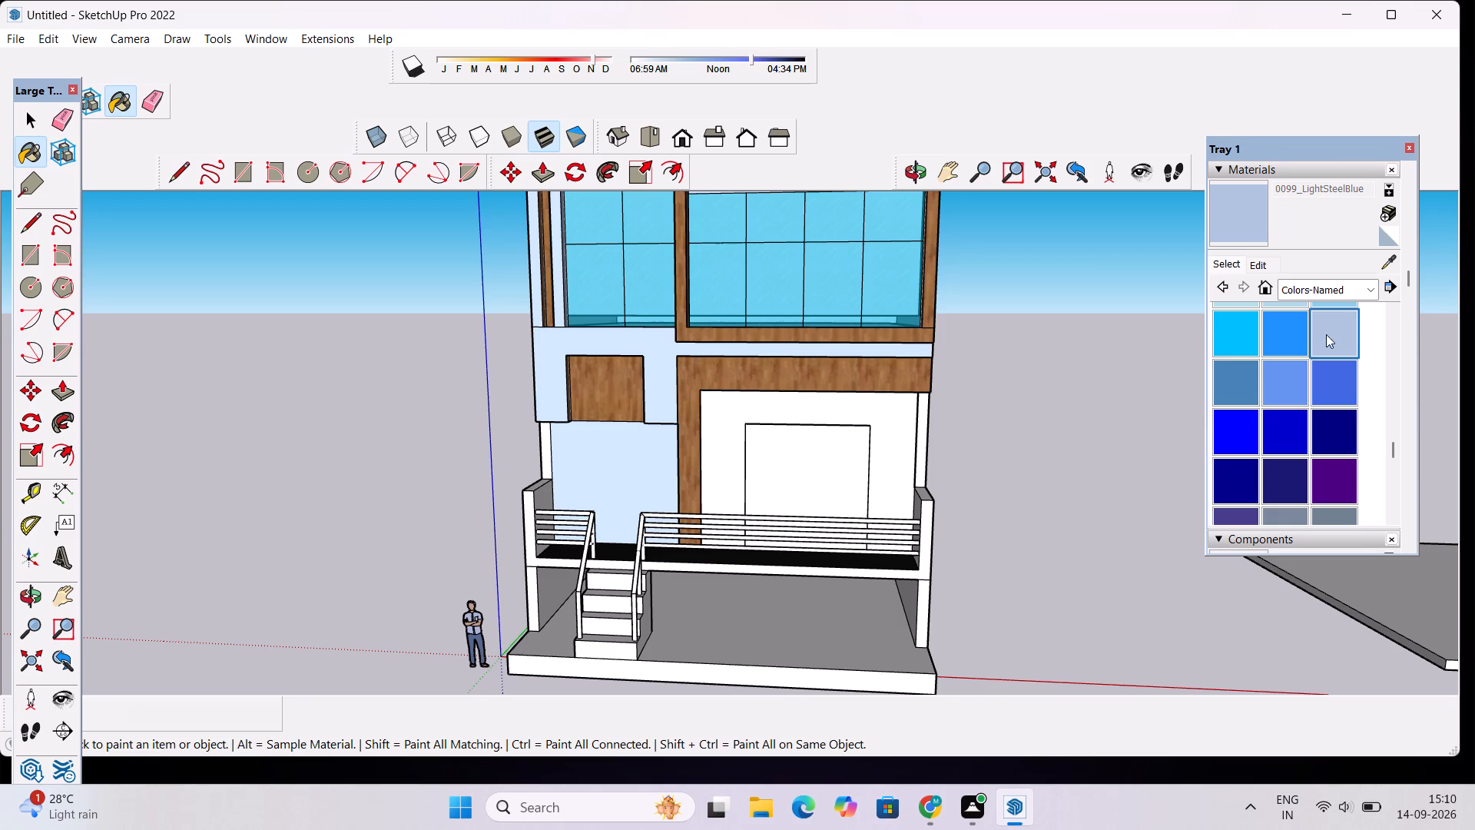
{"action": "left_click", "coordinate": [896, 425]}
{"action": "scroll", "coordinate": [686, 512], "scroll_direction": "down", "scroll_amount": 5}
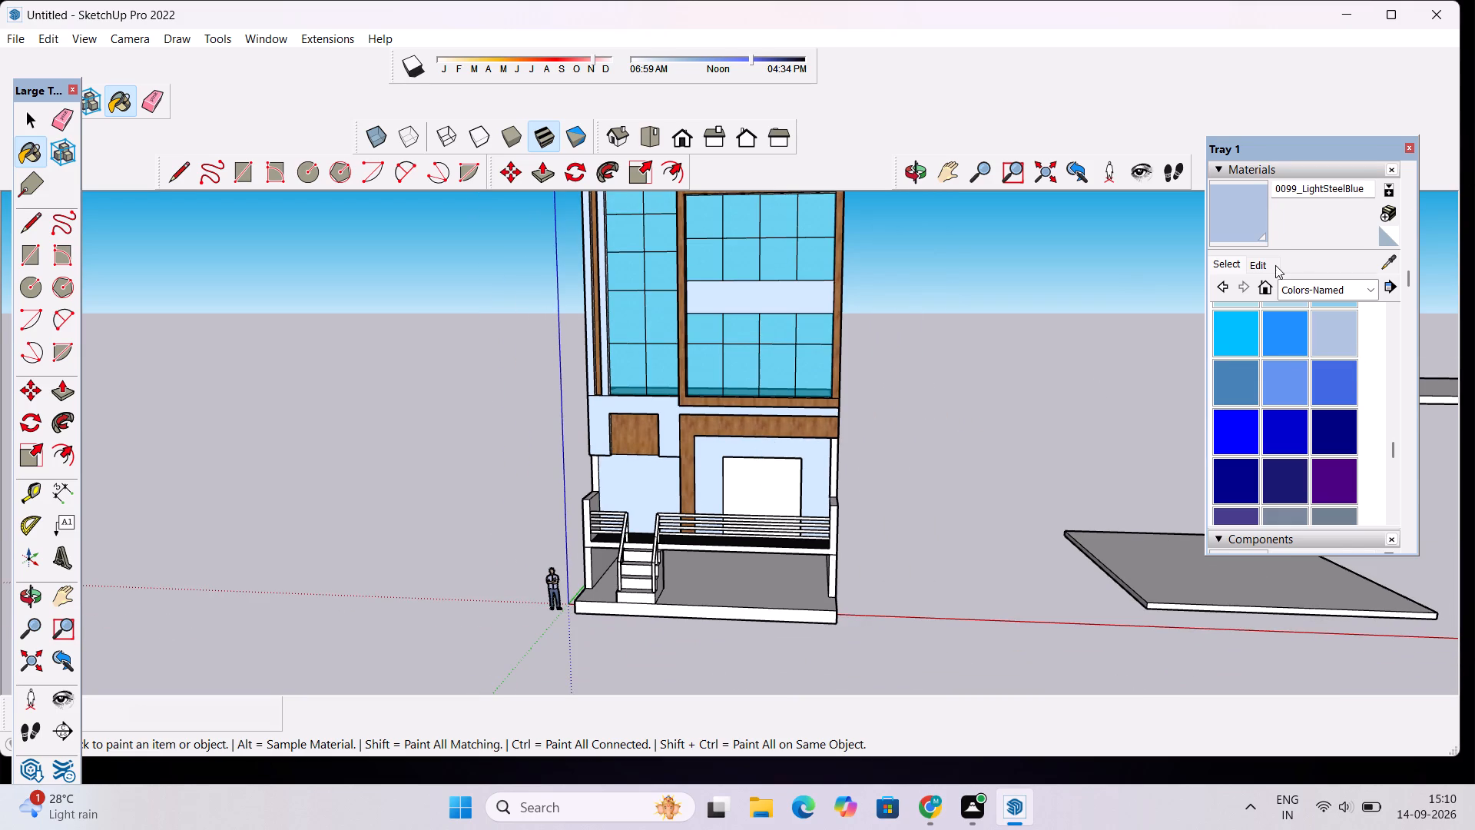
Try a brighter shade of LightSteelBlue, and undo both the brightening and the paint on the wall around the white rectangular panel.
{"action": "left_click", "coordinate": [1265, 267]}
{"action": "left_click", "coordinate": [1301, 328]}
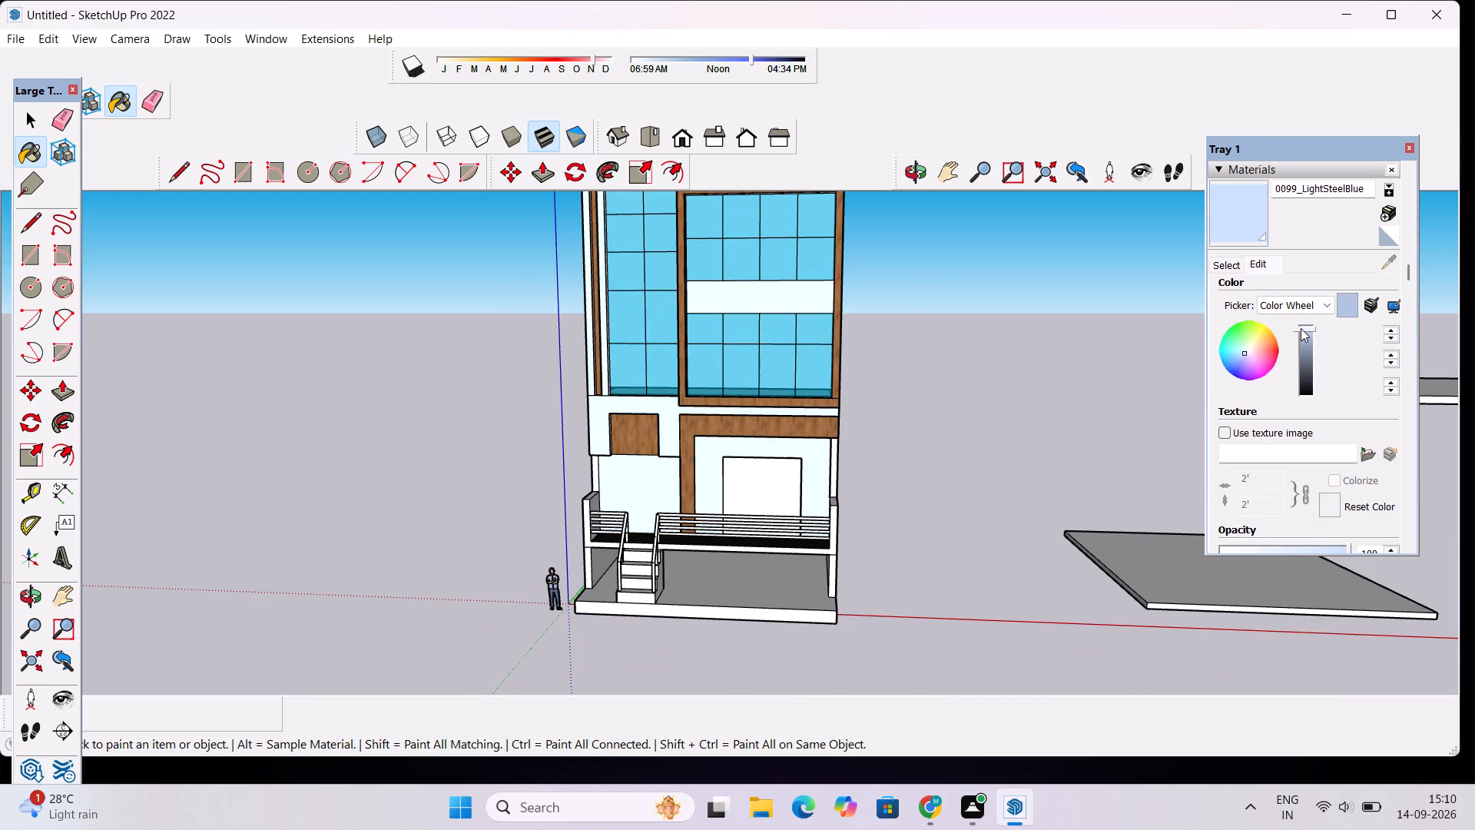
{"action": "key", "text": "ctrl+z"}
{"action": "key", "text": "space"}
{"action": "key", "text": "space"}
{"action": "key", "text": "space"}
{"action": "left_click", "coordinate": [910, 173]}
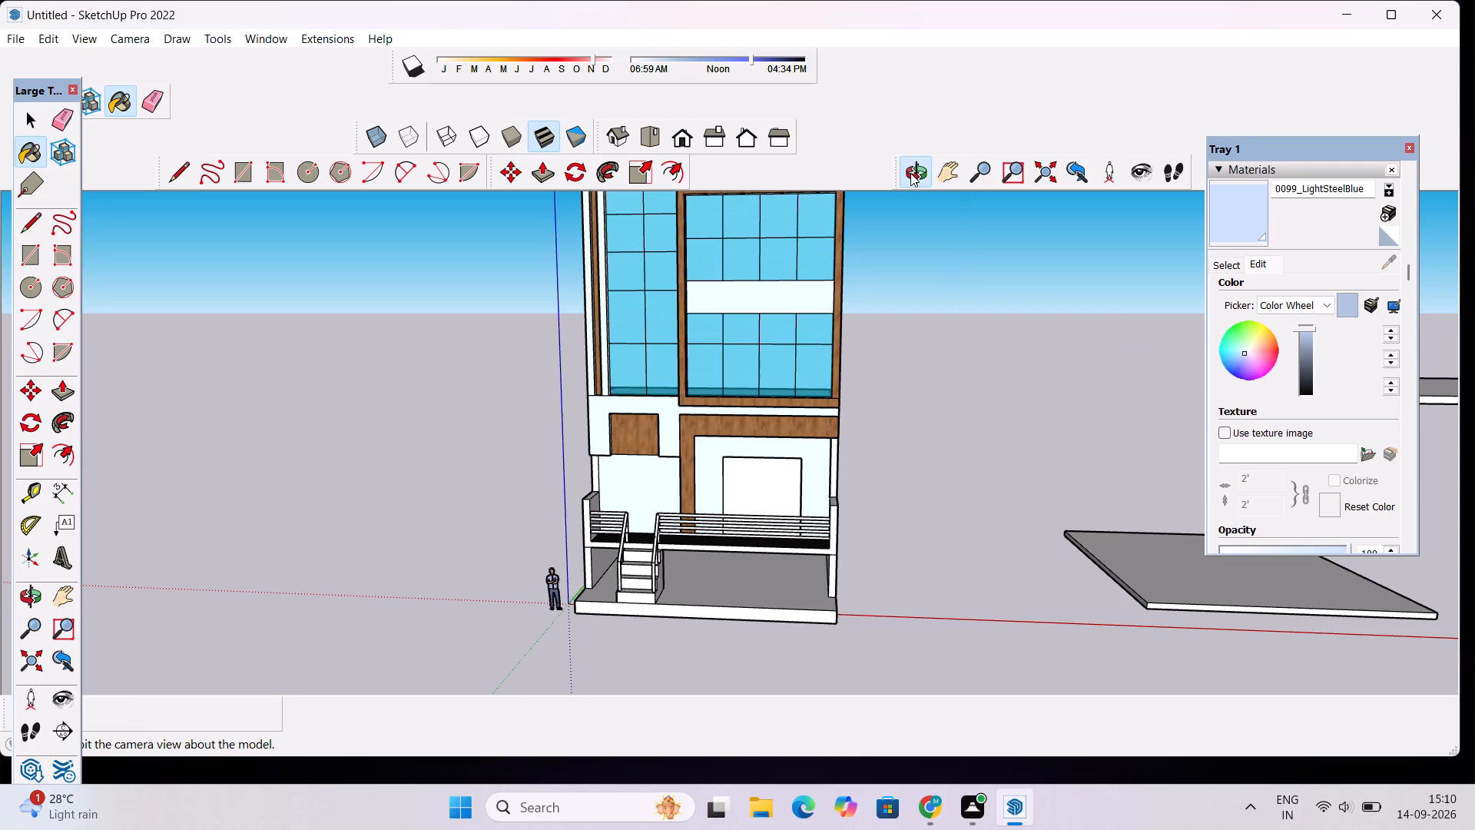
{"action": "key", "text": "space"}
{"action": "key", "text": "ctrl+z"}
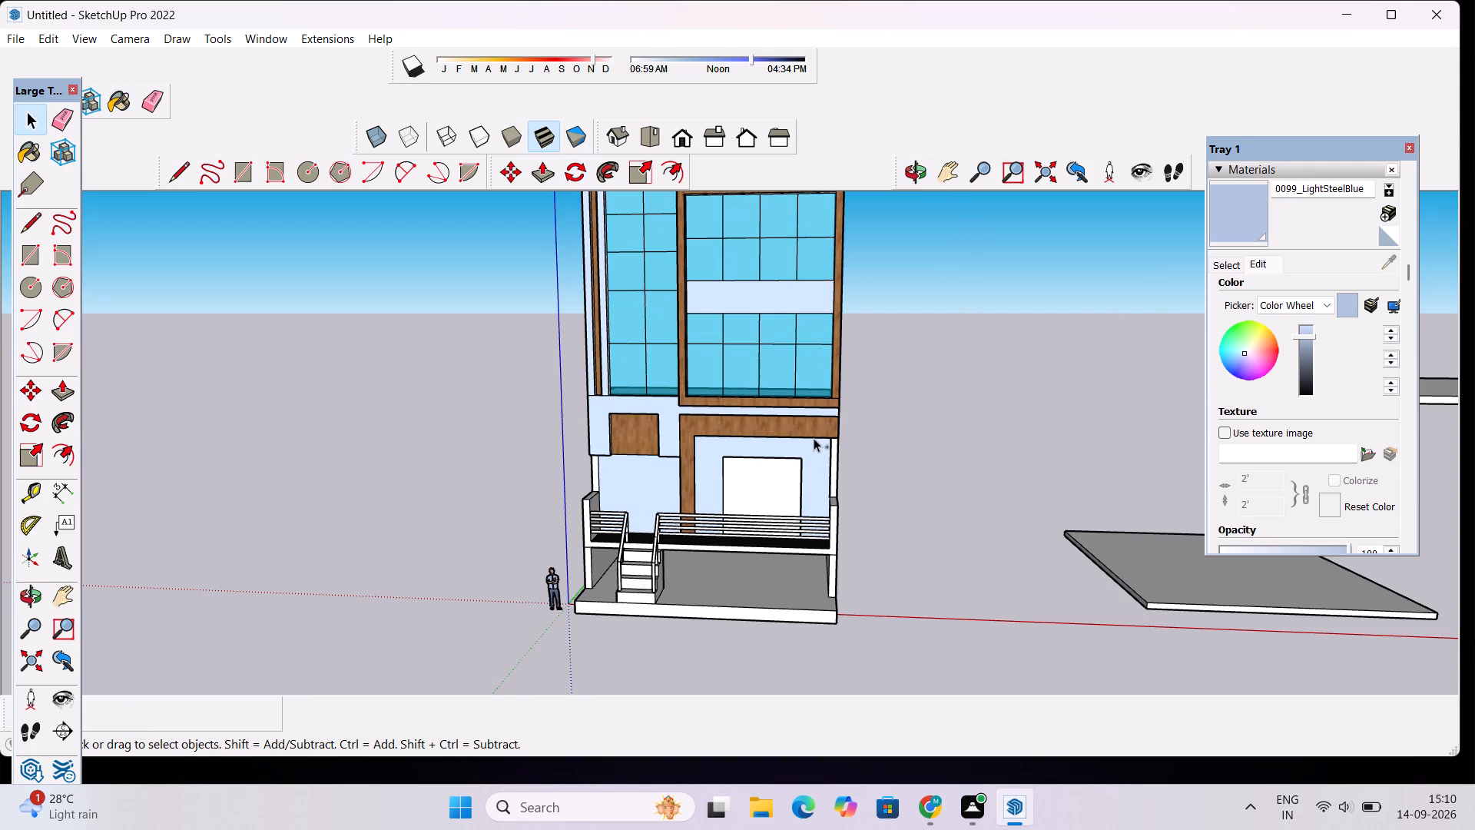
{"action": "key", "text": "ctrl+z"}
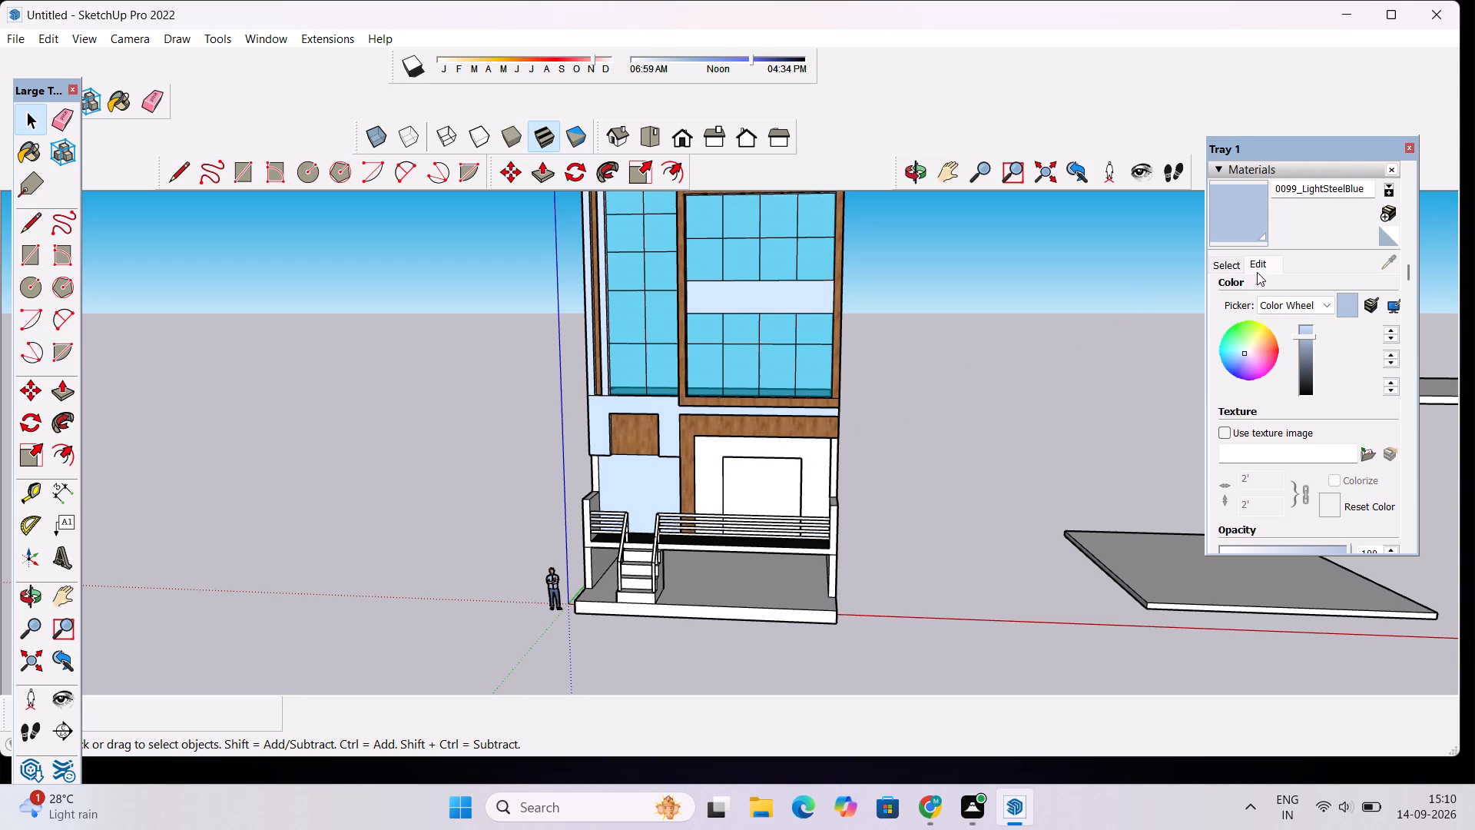
Paint the wall around the white rectangular panel with Translucent Glass Blue from the Glass and Mirrors collection.
{"action": "left_click", "coordinate": [1229, 269]}
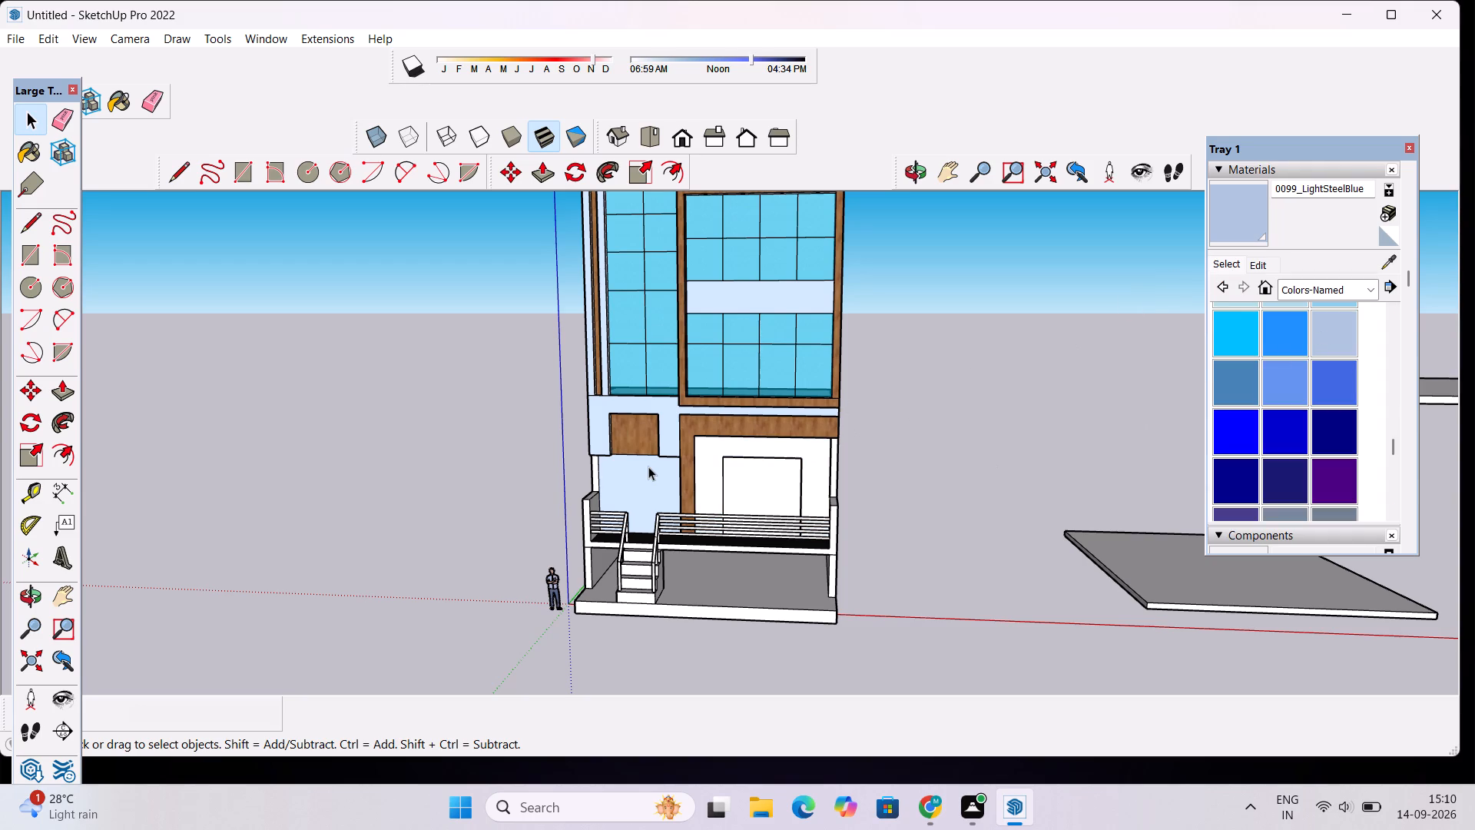
{"action": "left_click", "coordinate": [1366, 285]}
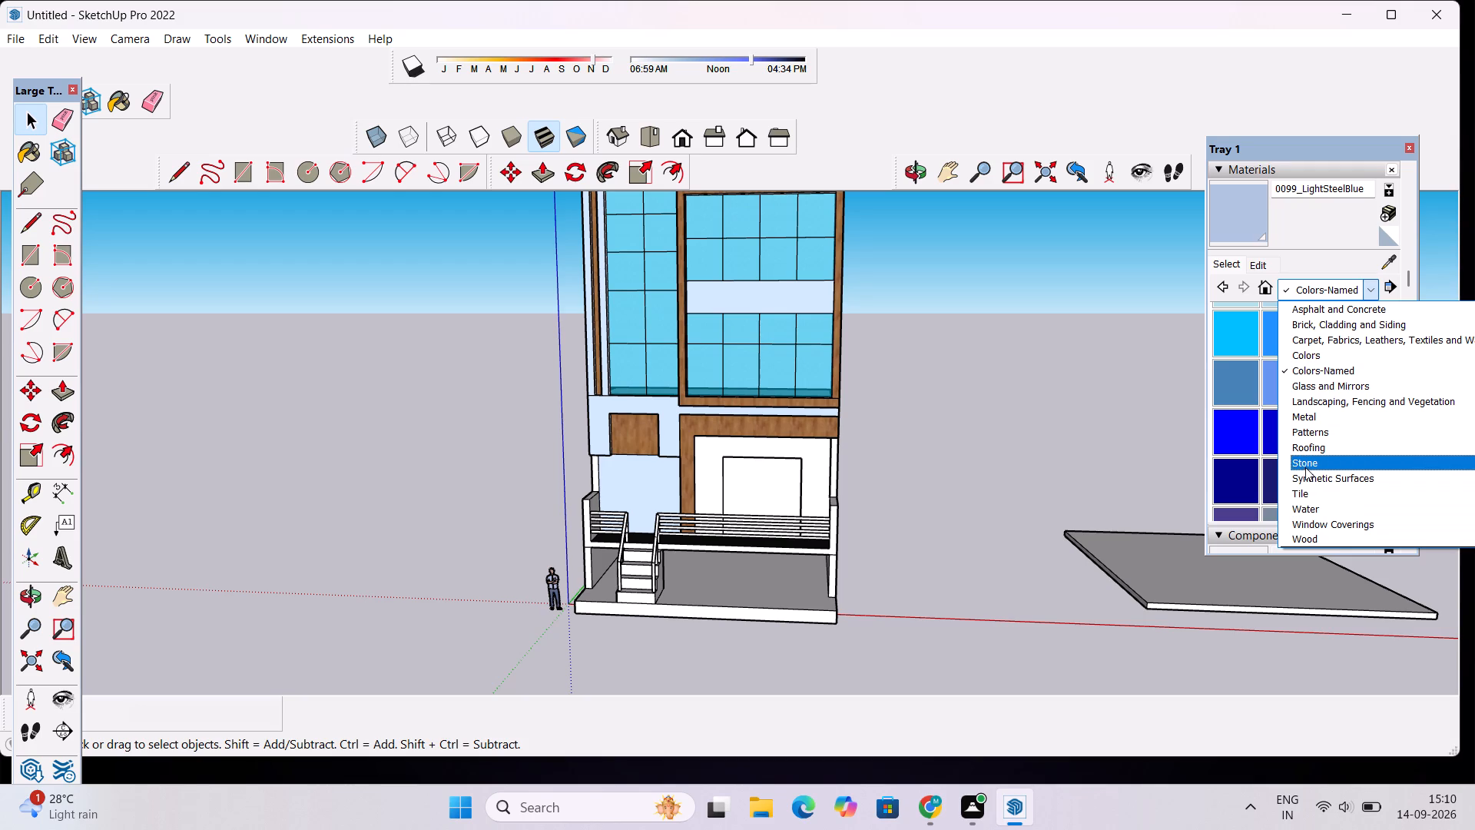
{"action": "left_click", "coordinate": [1346, 379]}
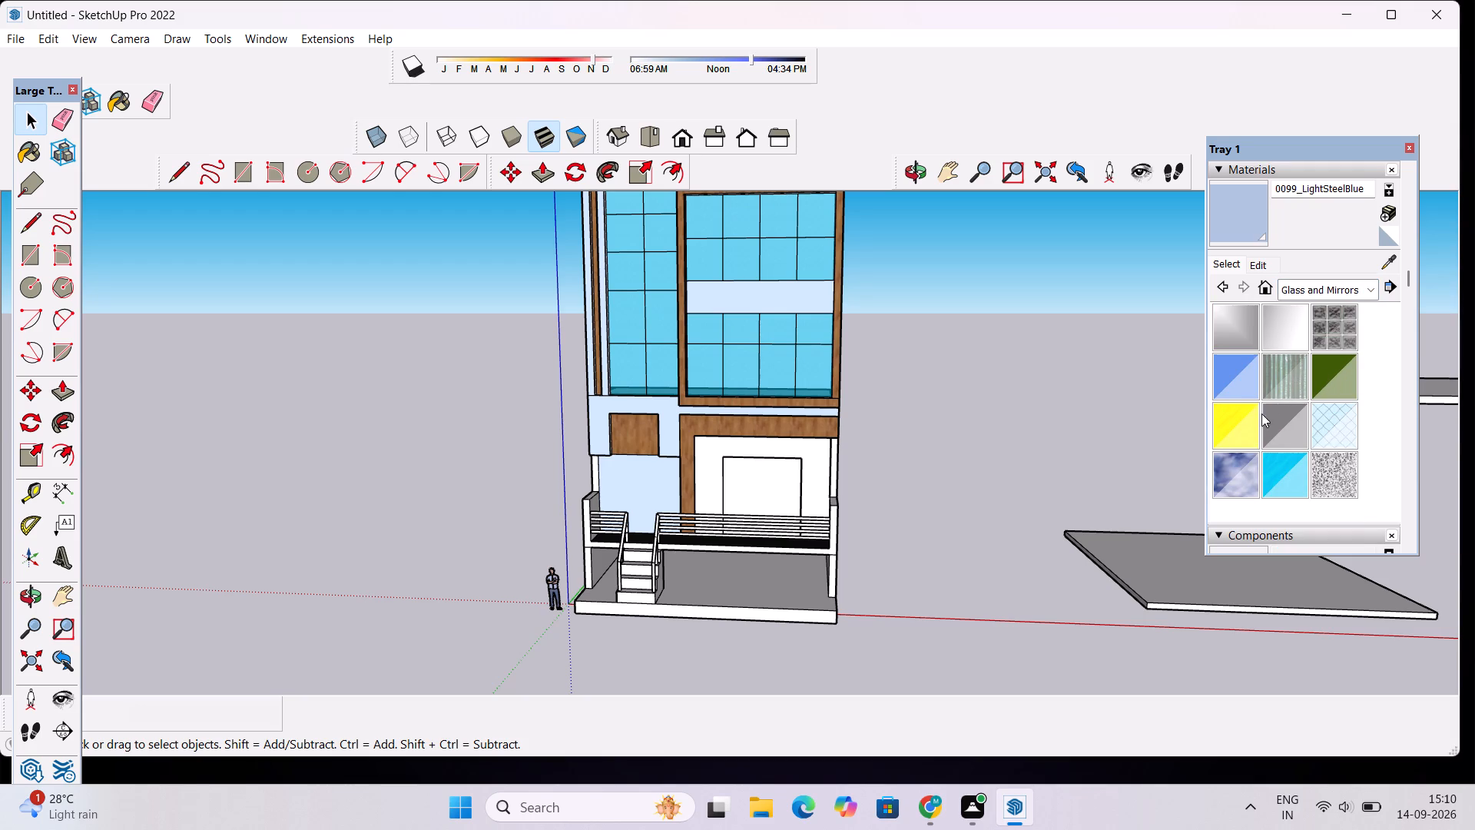
{"action": "left_click", "coordinate": [1243, 378]}
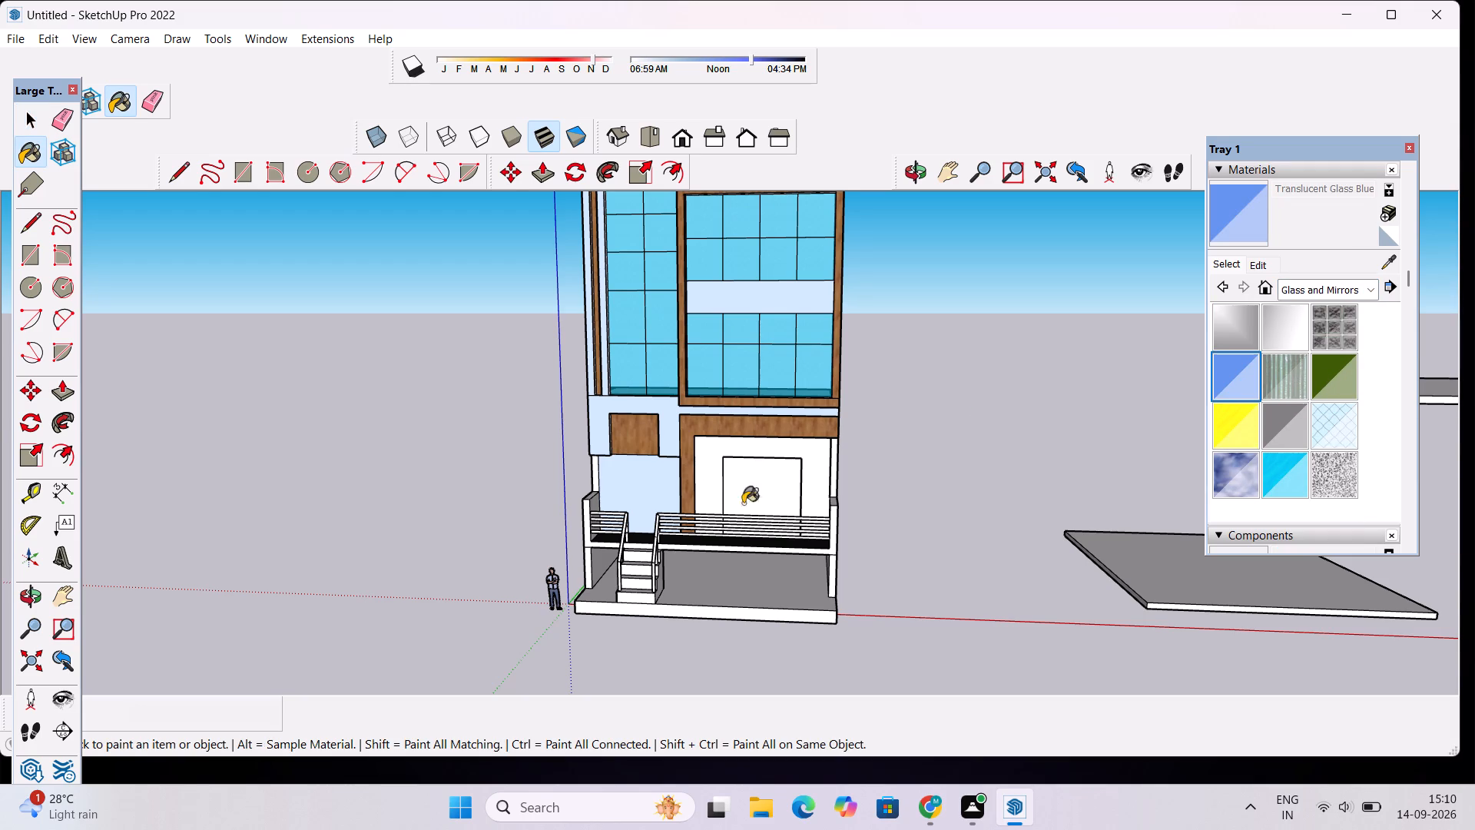
{"action": "scroll", "coordinate": [783, 511], "scroll_direction": "up", "scroll_amount": 2}
{"action": "left_click", "coordinate": [807, 456]}
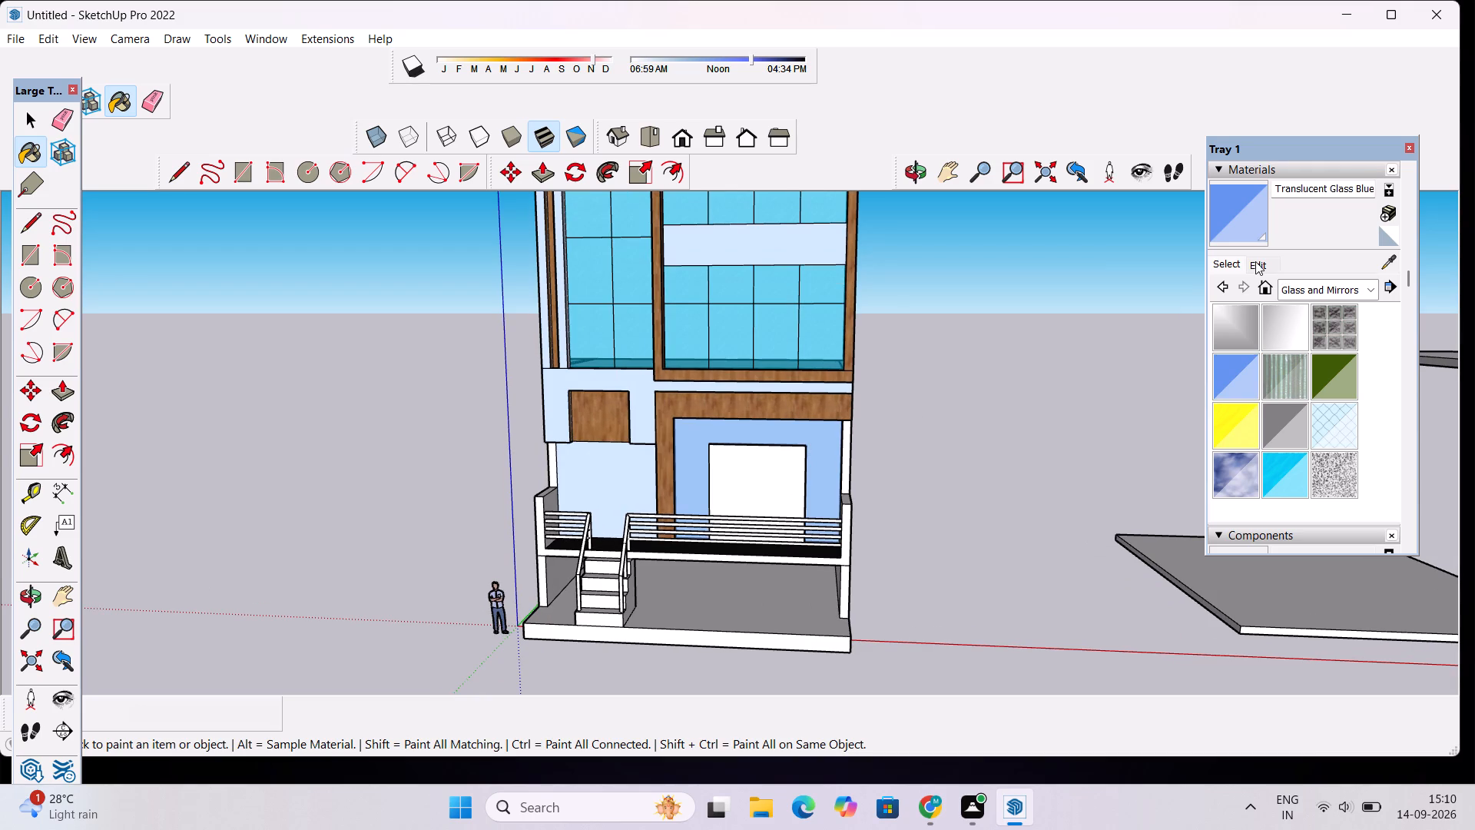
Darken the Translucent Glass Blue material to a deeper blue.
{"action": "left_click", "coordinate": [1255, 261]}
{"action": "left_click", "coordinate": [1298, 340]}
{"action": "left_click", "coordinate": [1302, 344]}
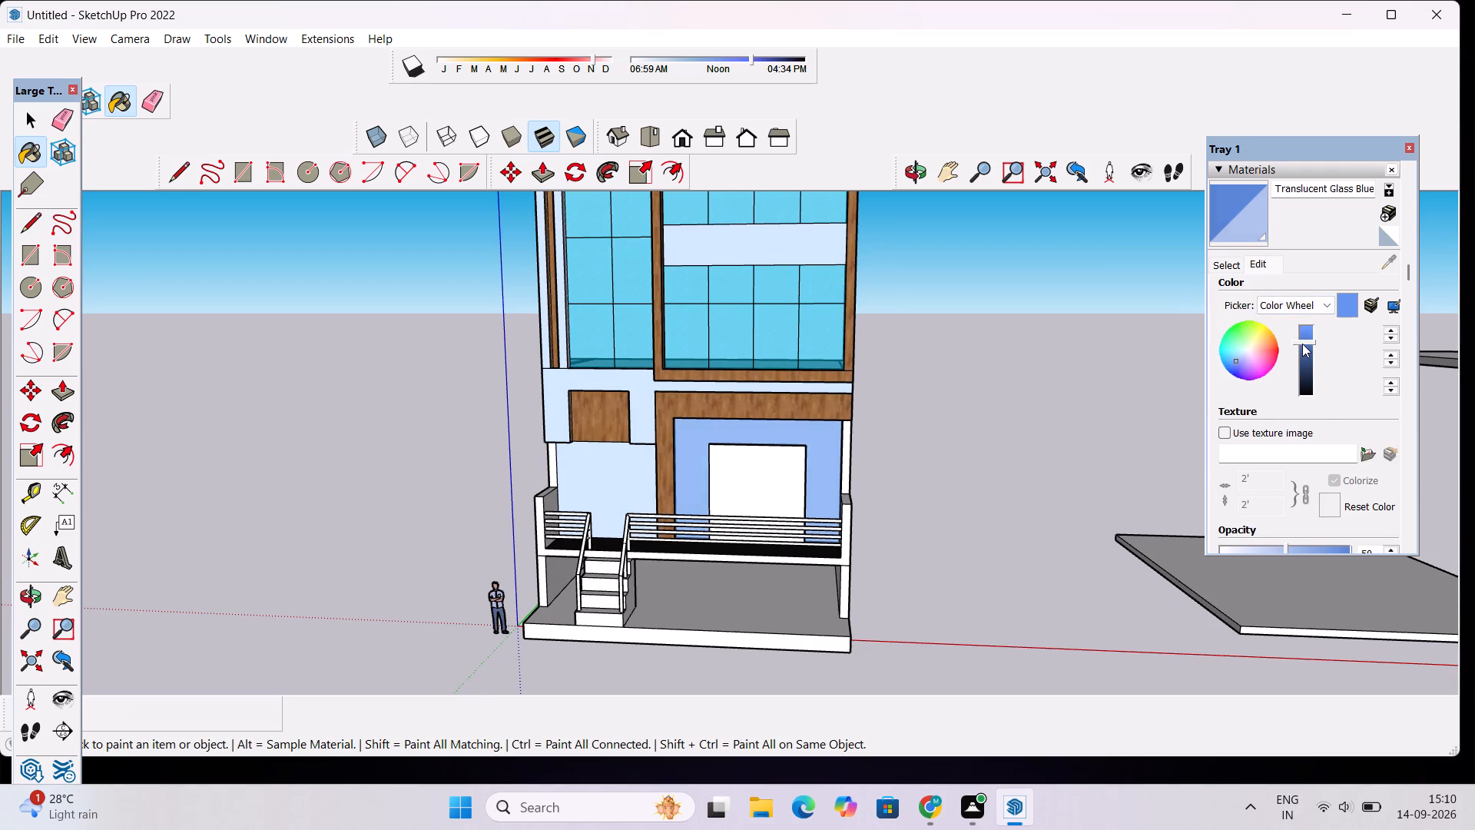
{"action": "double_click", "coordinate": [1302, 348]}
{"action": "left_click", "coordinate": [1302, 353]}
{"action": "double_click", "coordinate": [1302, 357]}
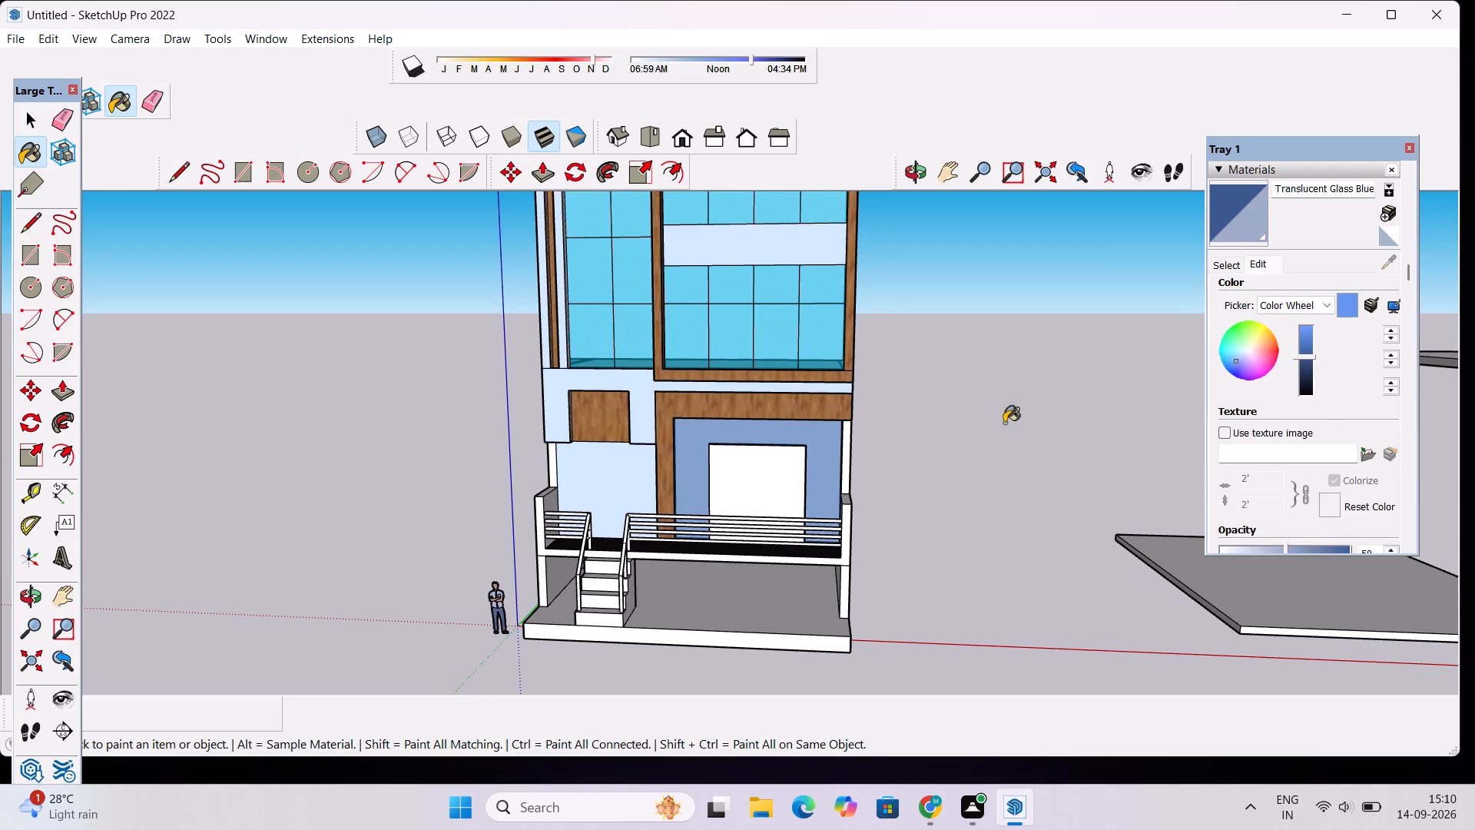
Paint the white rectangular panel behind the terrace railing with Translucent Glass Gray from the Glass and Mirrors collection.
{"action": "scroll", "coordinate": [731, 463], "scroll_direction": "down", "scroll_amount": 3}
{"action": "scroll", "coordinate": [741, 506], "scroll_direction": "up", "scroll_amount": 2}
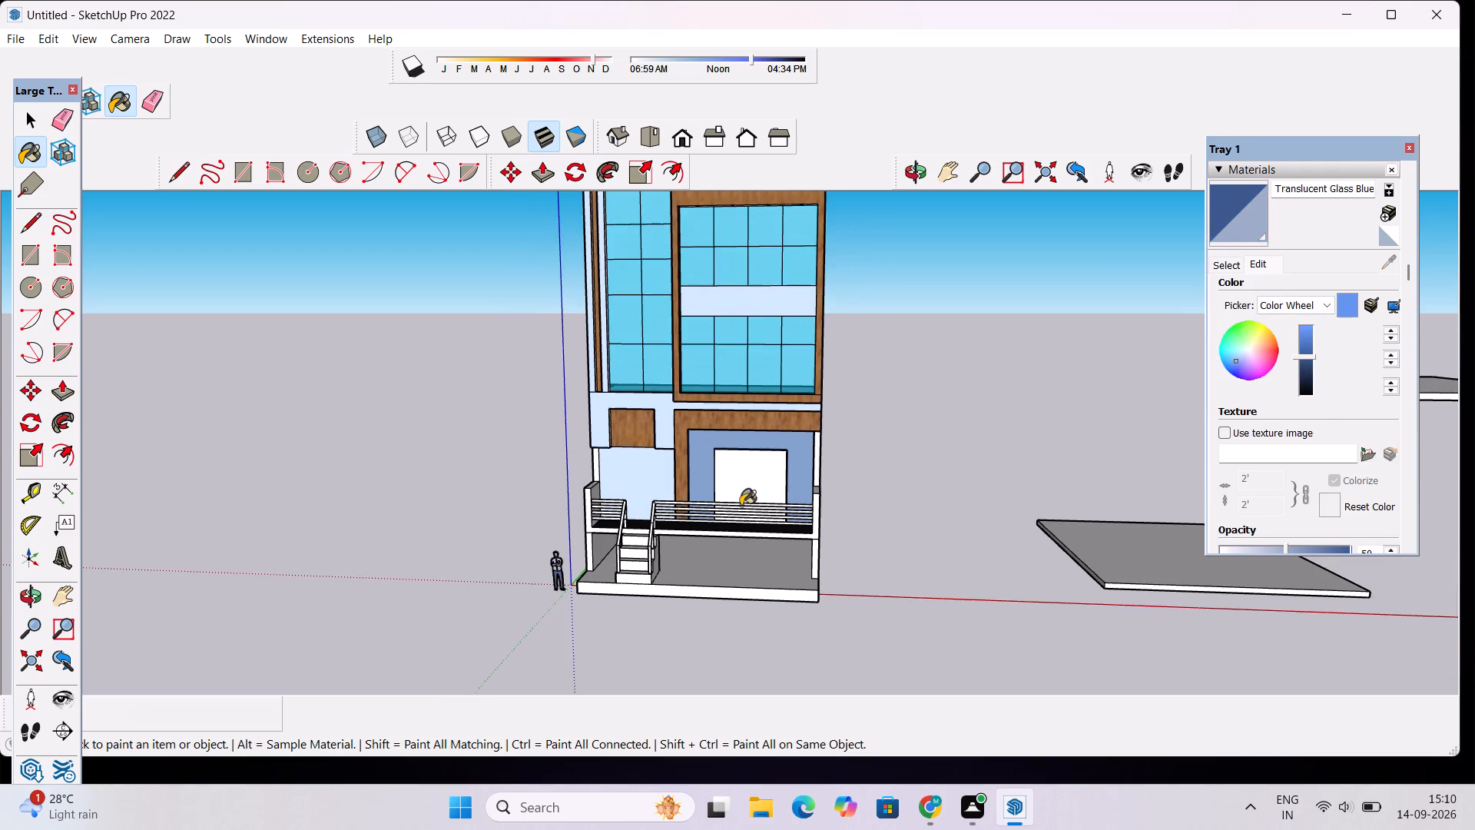
{"action": "scroll", "coordinate": [741, 506], "scroll_direction": "up", "scroll_amount": 1}
{"action": "left_click", "coordinate": [1239, 271]}
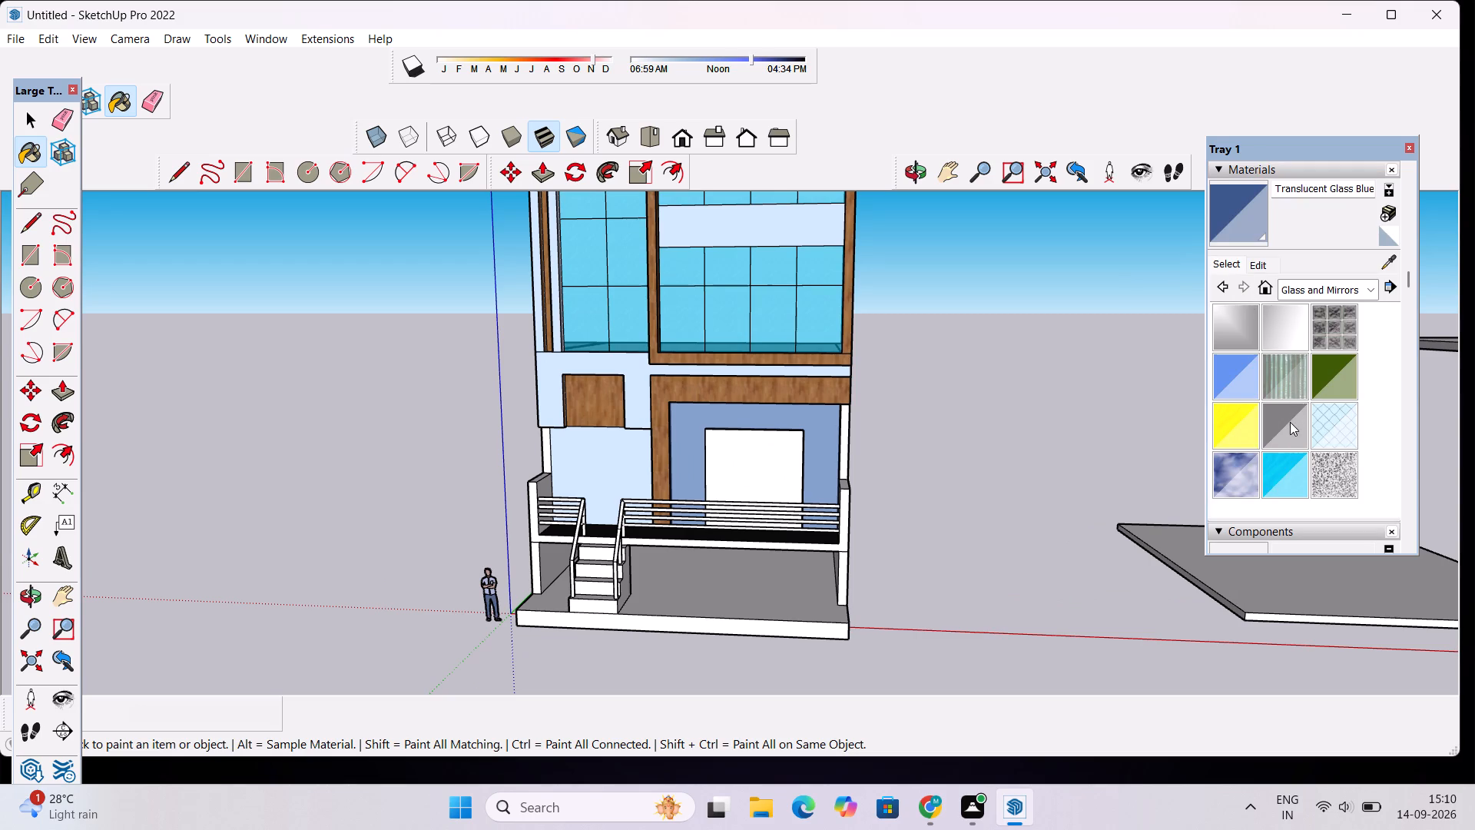
{"action": "left_click", "coordinate": [1289, 423]}
{"action": "left_click", "coordinate": [782, 453]}
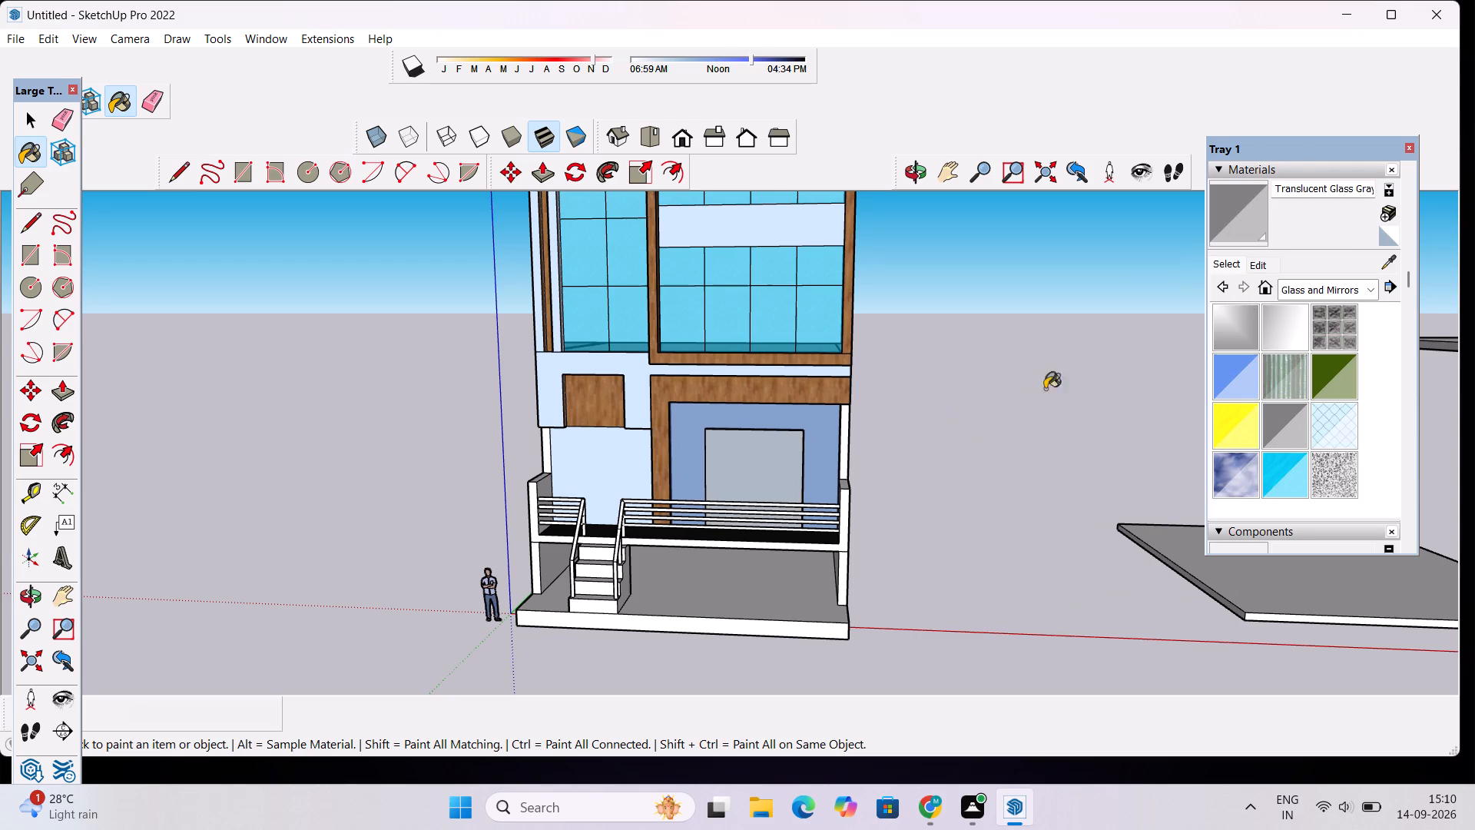
Lighten the Translucent Glass Gray material to a brighter gray.
{"action": "left_click", "coordinate": [1255, 265]}
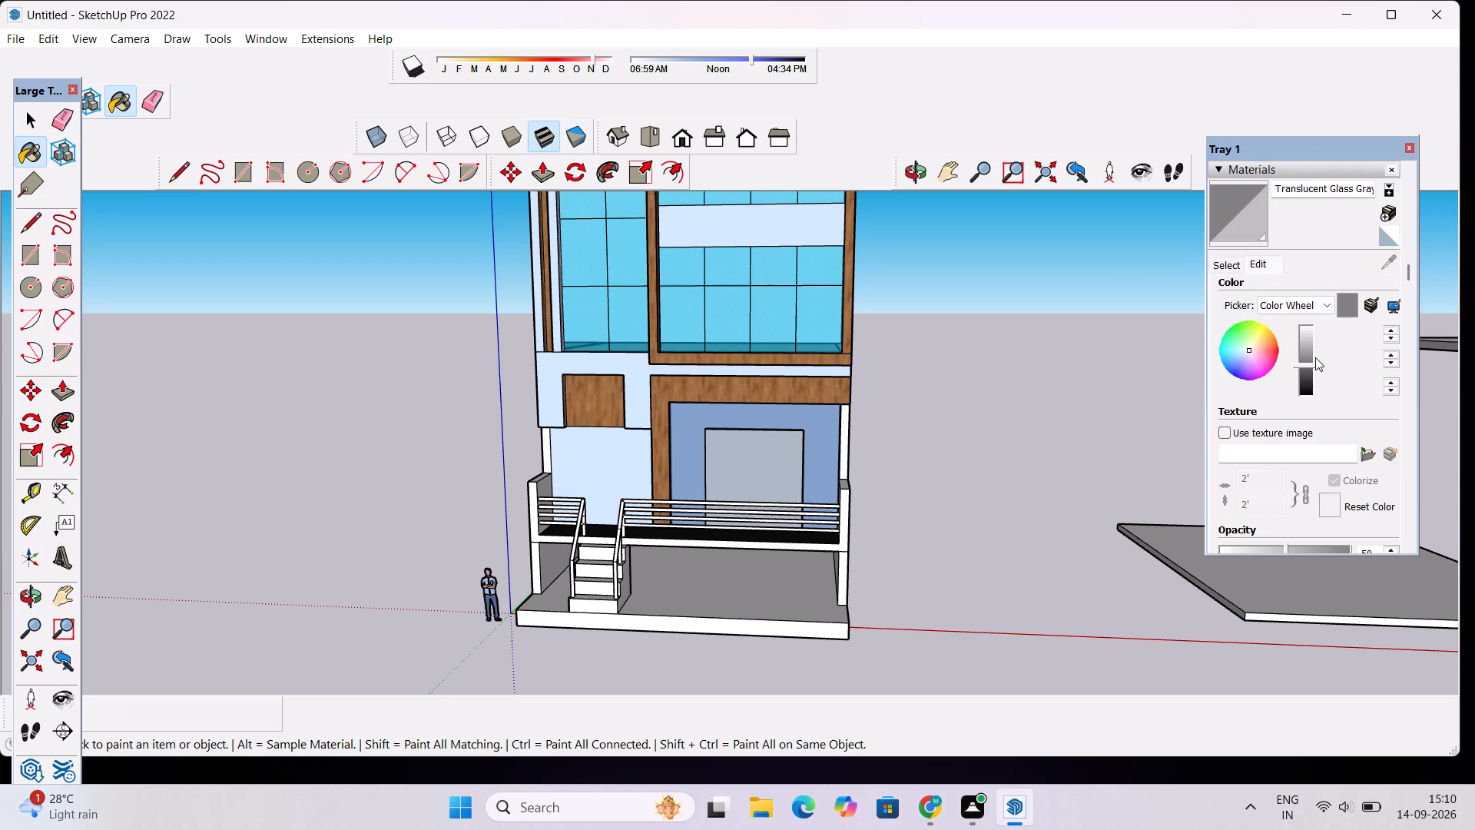
{"action": "left_click", "coordinate": [1305, 357]}
{"action": "left_click", "coordinate": [1305, 353]}
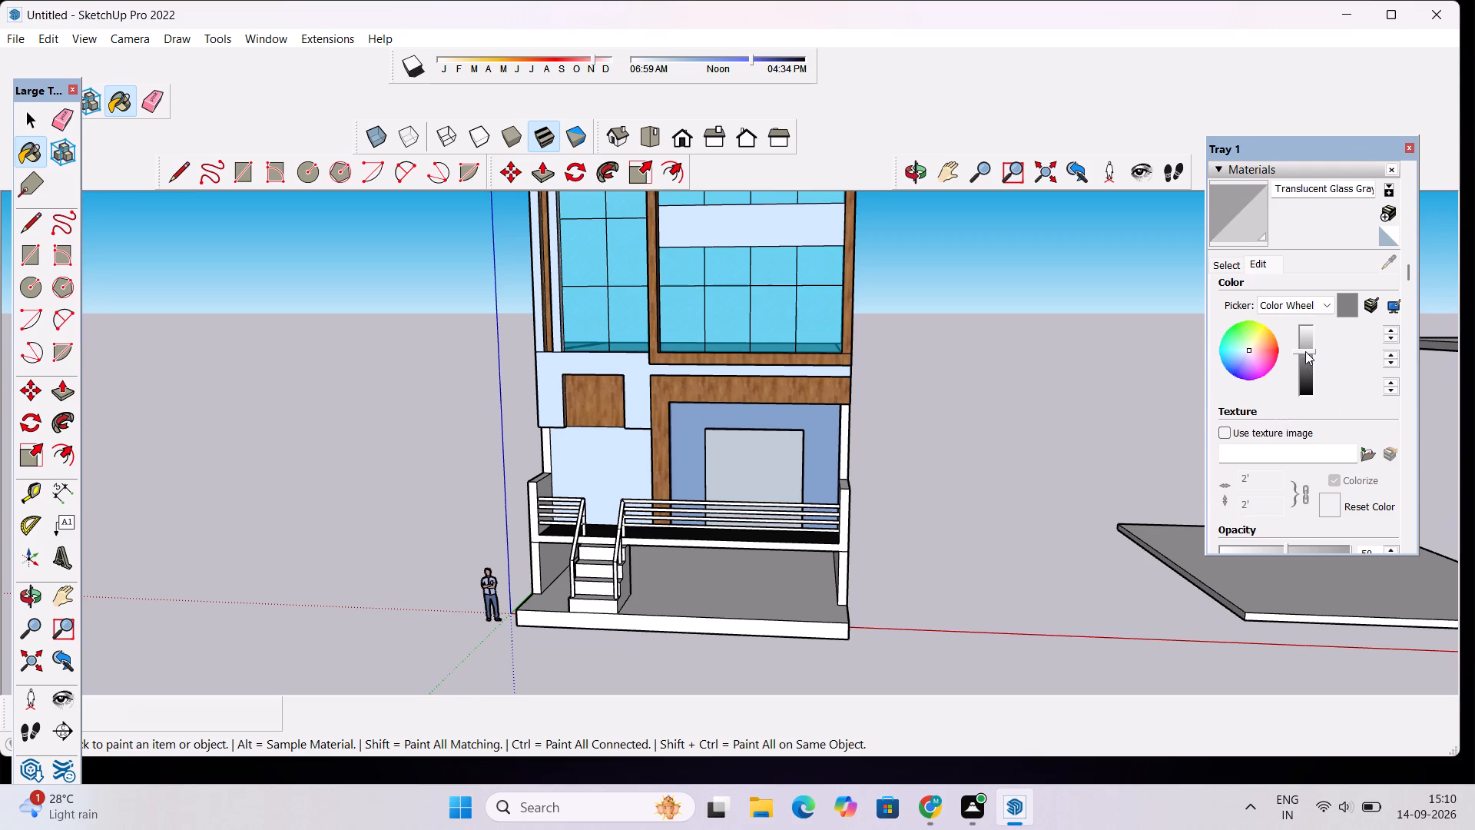
{"action": "left_click", "coordinate": [1304, 350]}
Examine the painted ground-floor facade and terrace from several angles for surfaces still left white.
{"action": "scroll", "coordinate": [631, 403], "scroll_direction": "down", "scroll_amount": 6}
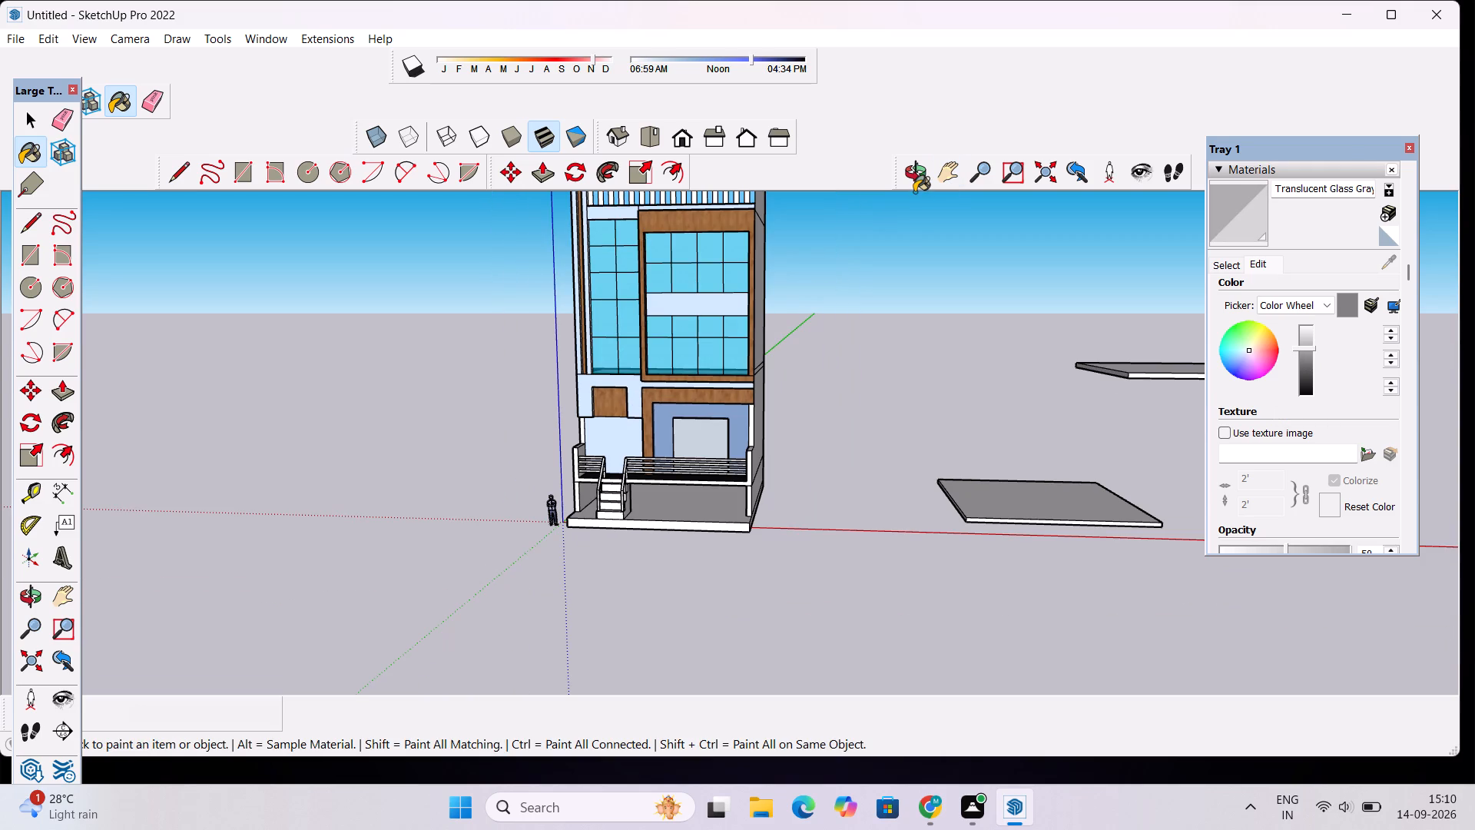
{"action": "left_click", "coordinate": [914, 192]}
{"action": "left_click", "coordinate": [914, 183]}
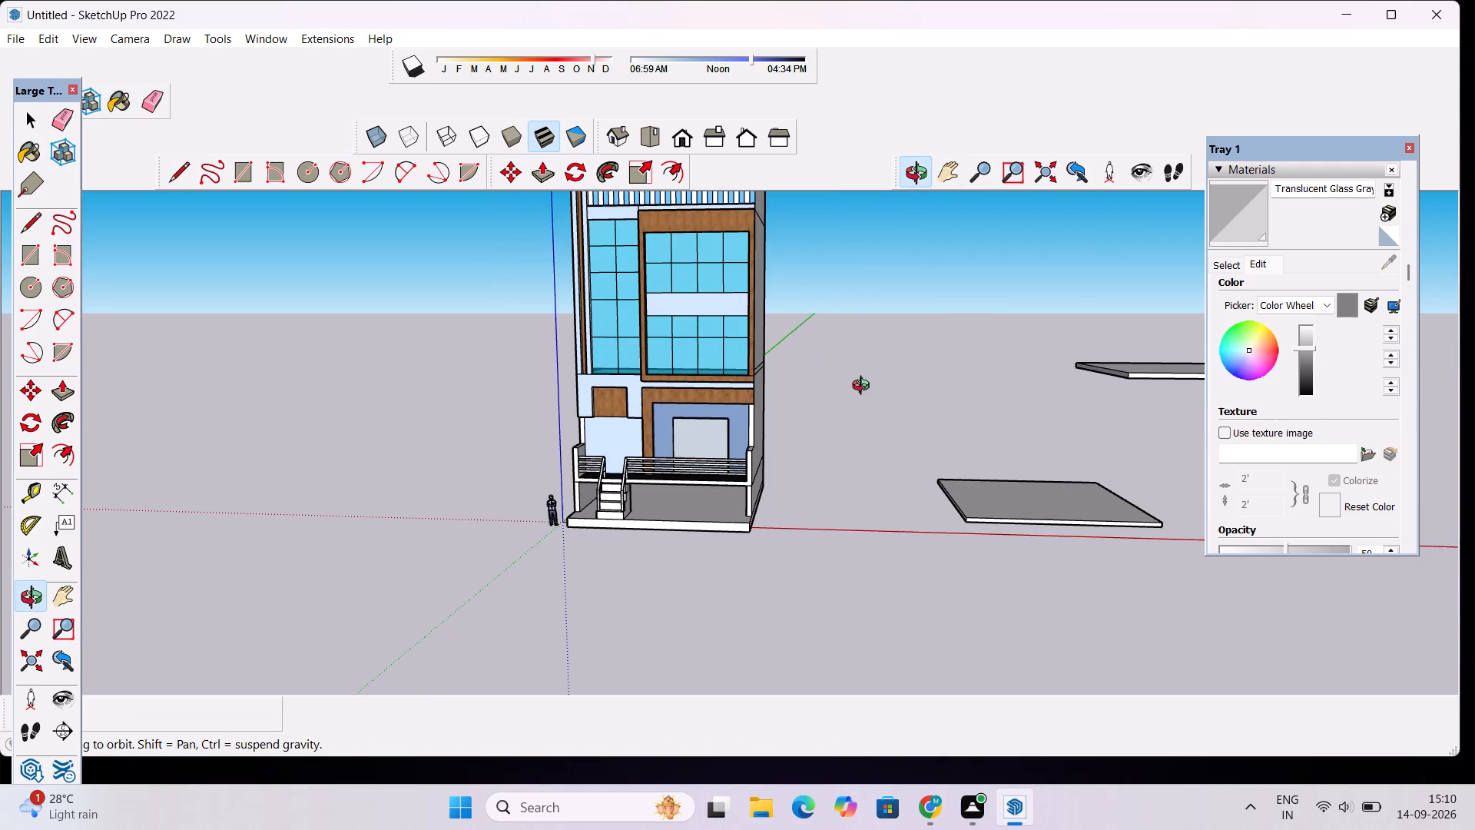
{"action": "left_click_drag", "start_coordinate": [864, 387], "coordinate": [883, 271]}
{"action": "scroll", "coordinate": [728, 337], "scroll_direction": "up", "scroll_amount": 8}
{"action": "scroll", "coordinate": [728, 337], "scroll_direction": "down", "scroll_amount": 6}
{"action": "left_click_drag", "start_coordinate": [725, 337], "coordinate": [717, 470]}
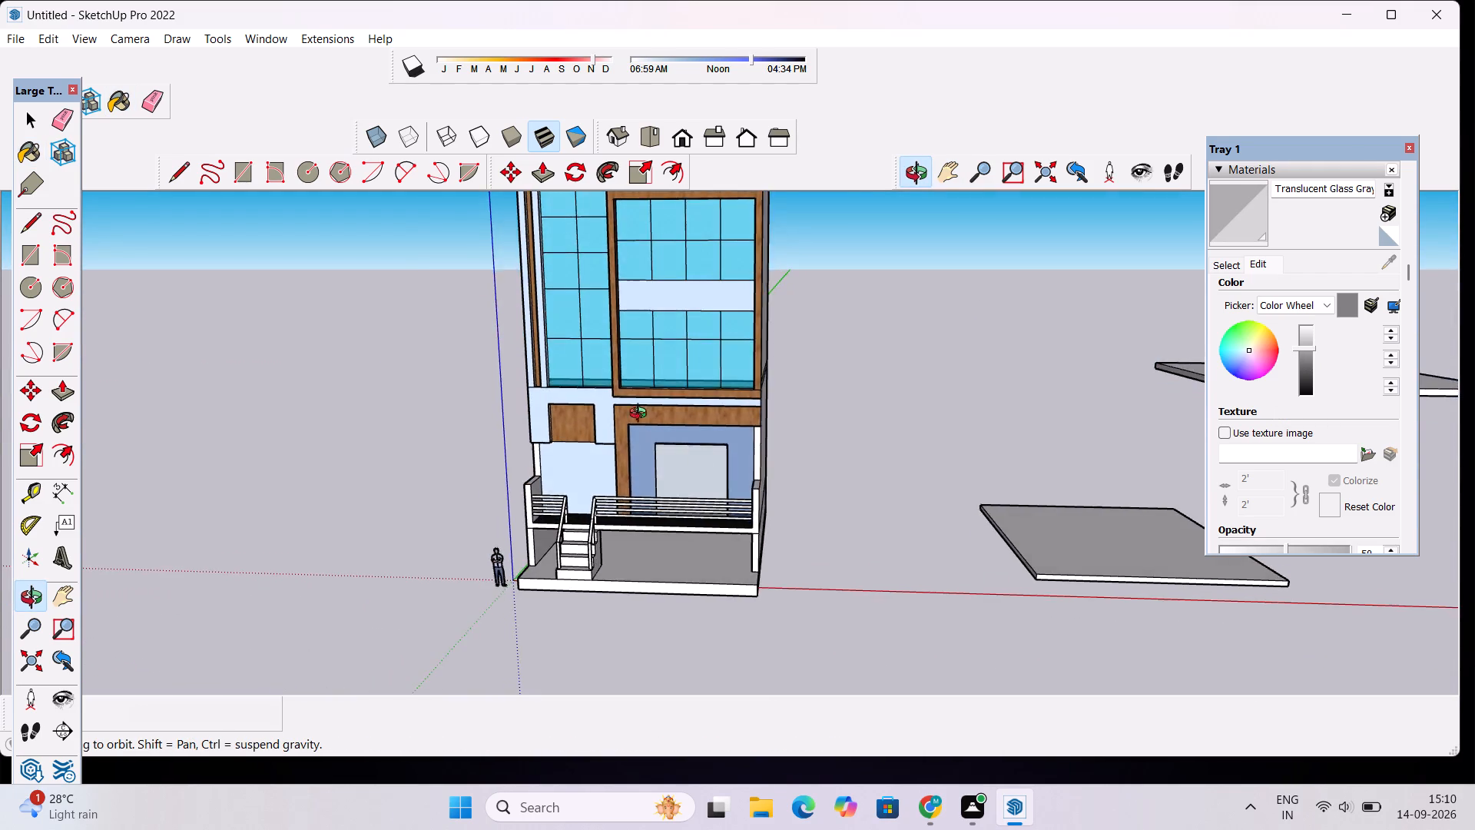
{"action": "scroll", "coordinate": [611, 393], "scroll_direction": "up", "scroll_amount": 5}
{"action": "left_click_drag", "start_coordinate": [492, 397], "coordinate": [586, 403]}
Paint the narrow white column beside the stair-side lower wall with 0099_LightSteelBlue from the Colors-Named collection.
{"action": "left_click", "coordinate": [1225, 271]}
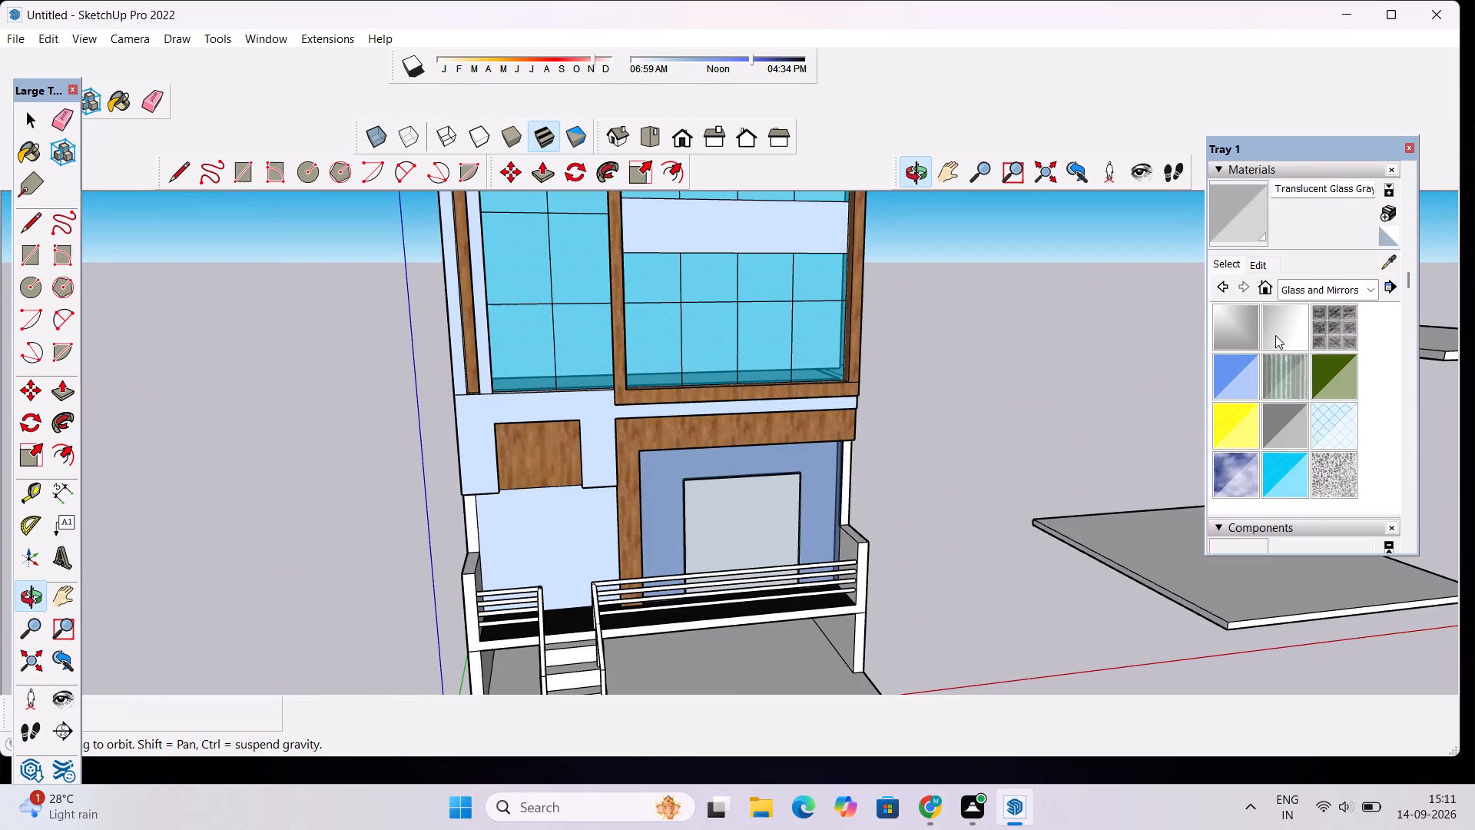
{"action": "scroll", "coordinate": [1278, 360], "scroll_direction": "down", "scroll_amount": 2}
{"action": "scroll", "coordinate": [1321, 301], "scroll_direction": "up", "scroll_amount": 4}
{"action": "scroll", "coordinate": [1344, 334], "scroll_direction": "down", "scroll_amount": 1}
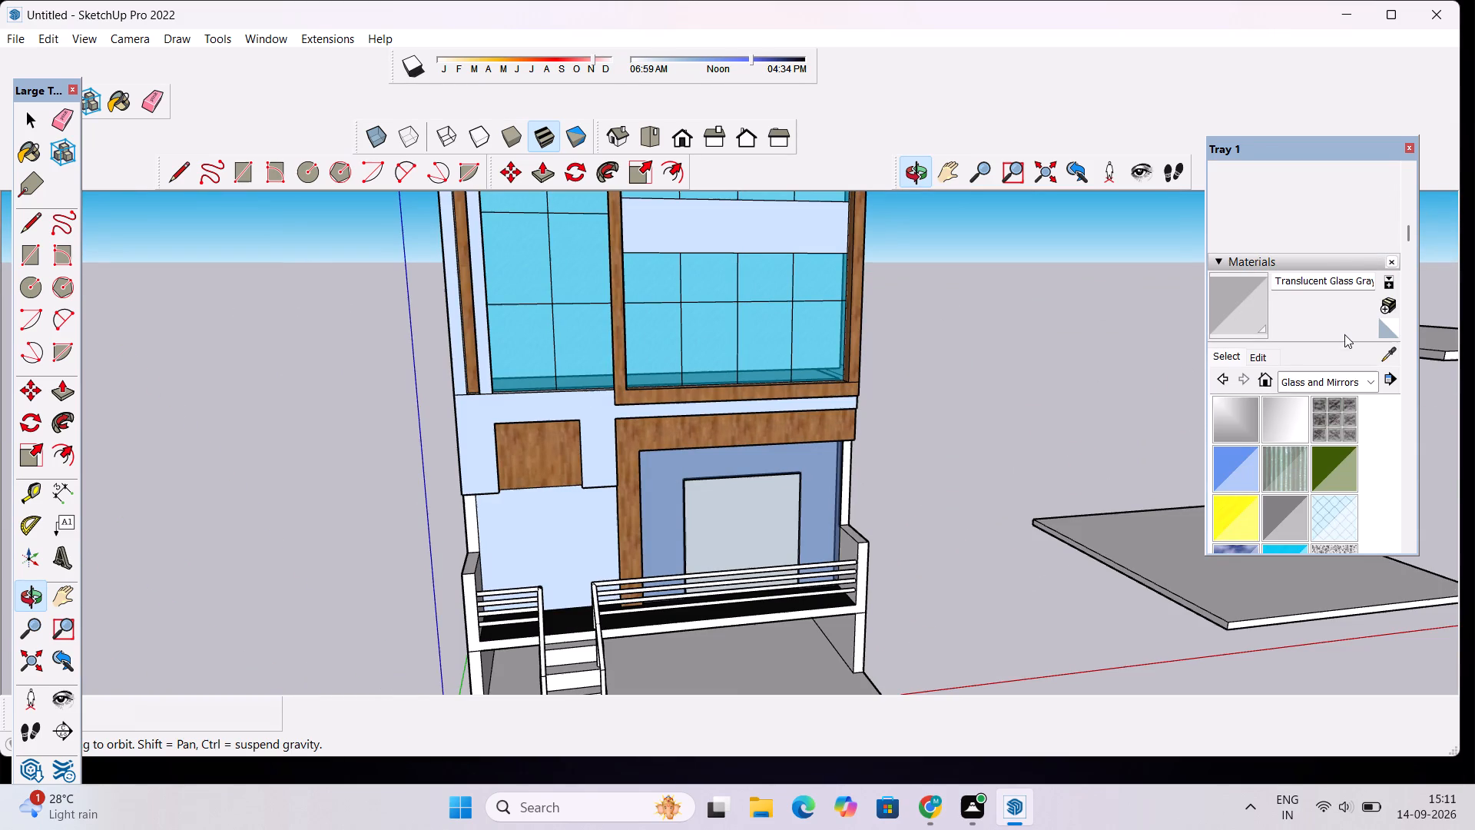
{"action": "scroll", "coordinate": [1344, 334], "scroll_direction": "down", "scroll_amount": 1}
{"action": "left_click", "coordinate": [1344, 293]}
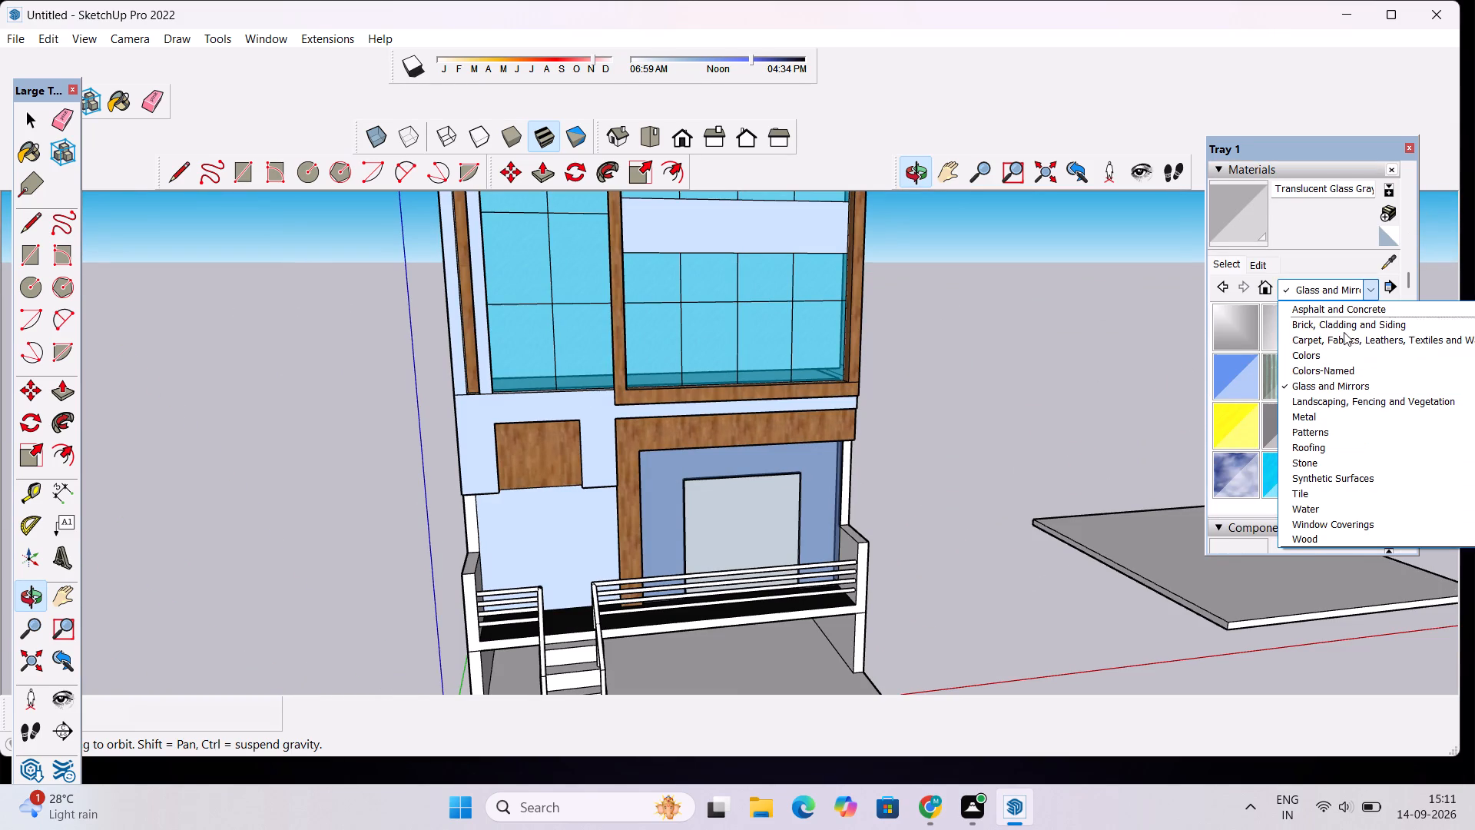
{"action": "left_click", "coordinate": [1324, 372]}
{"action": "scroll", "coordinate": [1324, 373], "scroll_direction": "down", "scroll_amount": 2}
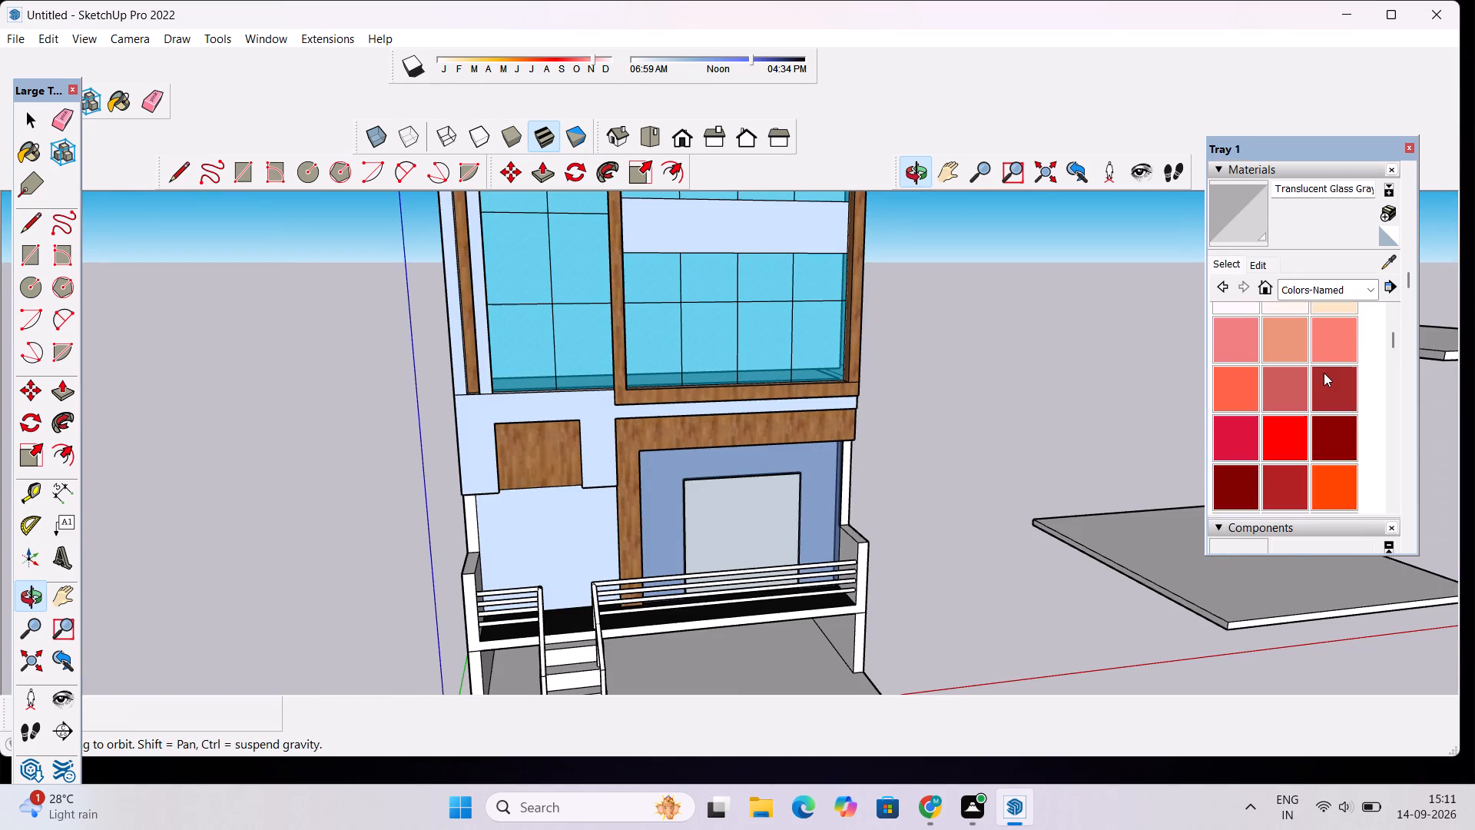
{"action": "scroll", "coordinate": [1324, 373], "scroll_direction": "down", "scroll_amount": 7}
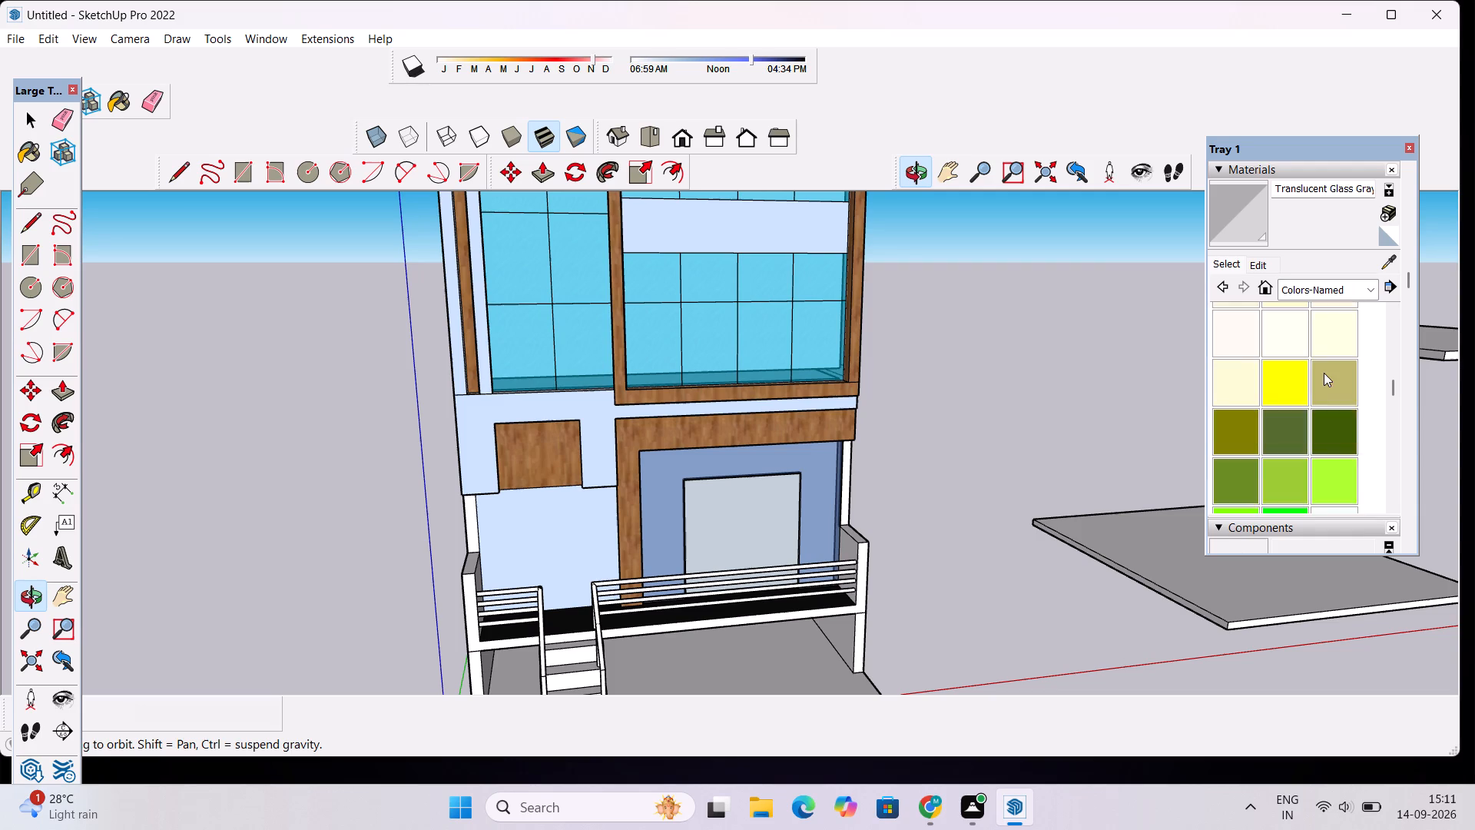
{"action": "scroll", "coordinate": [1324, 373], "scroll_direction": "down", "scroll_amount": 5}
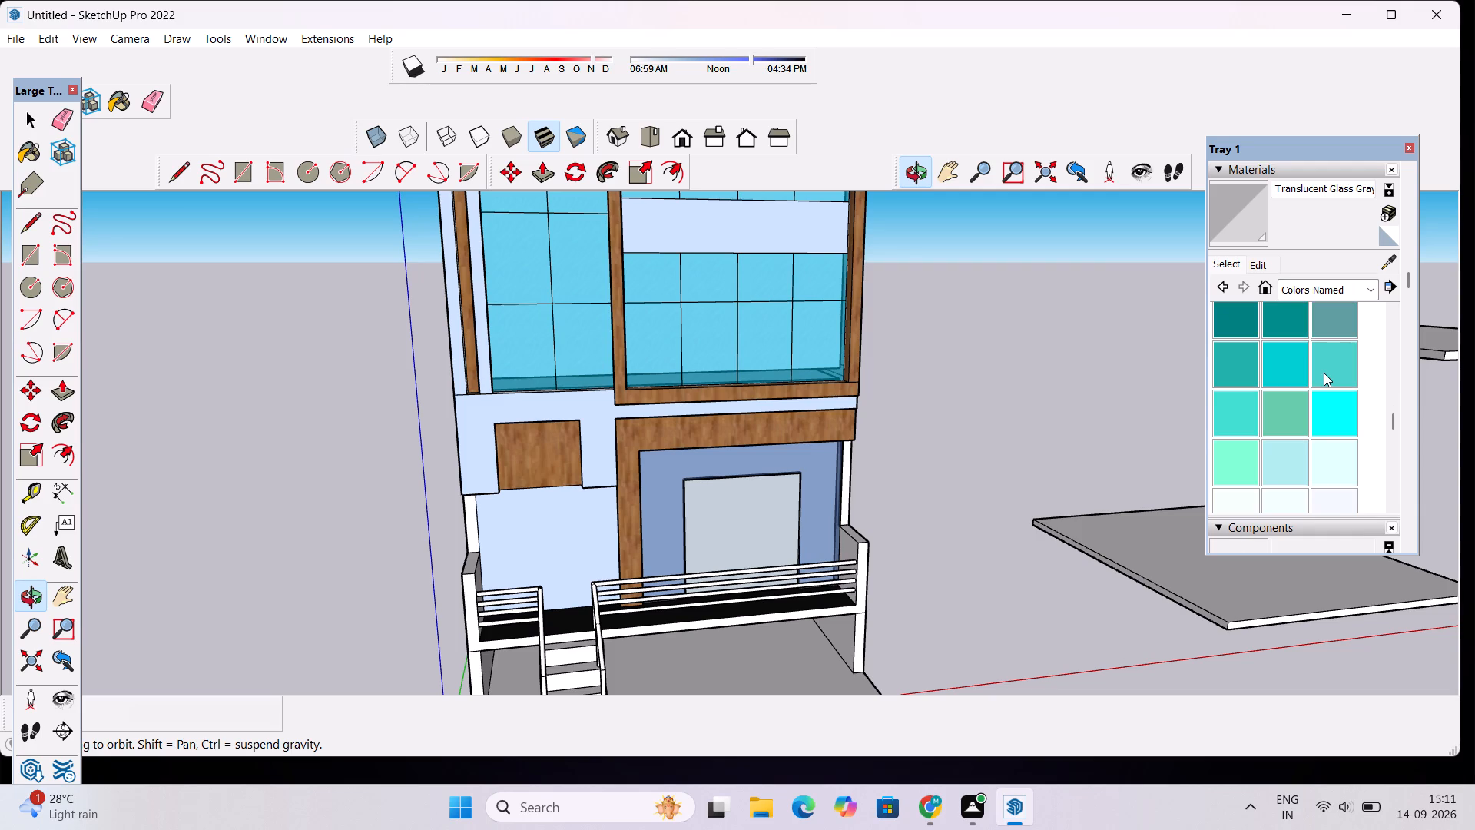
{"action": "scroll", "coordinate": [1324, 373], "scroll_direction": "down", "scroll_amount": 3}
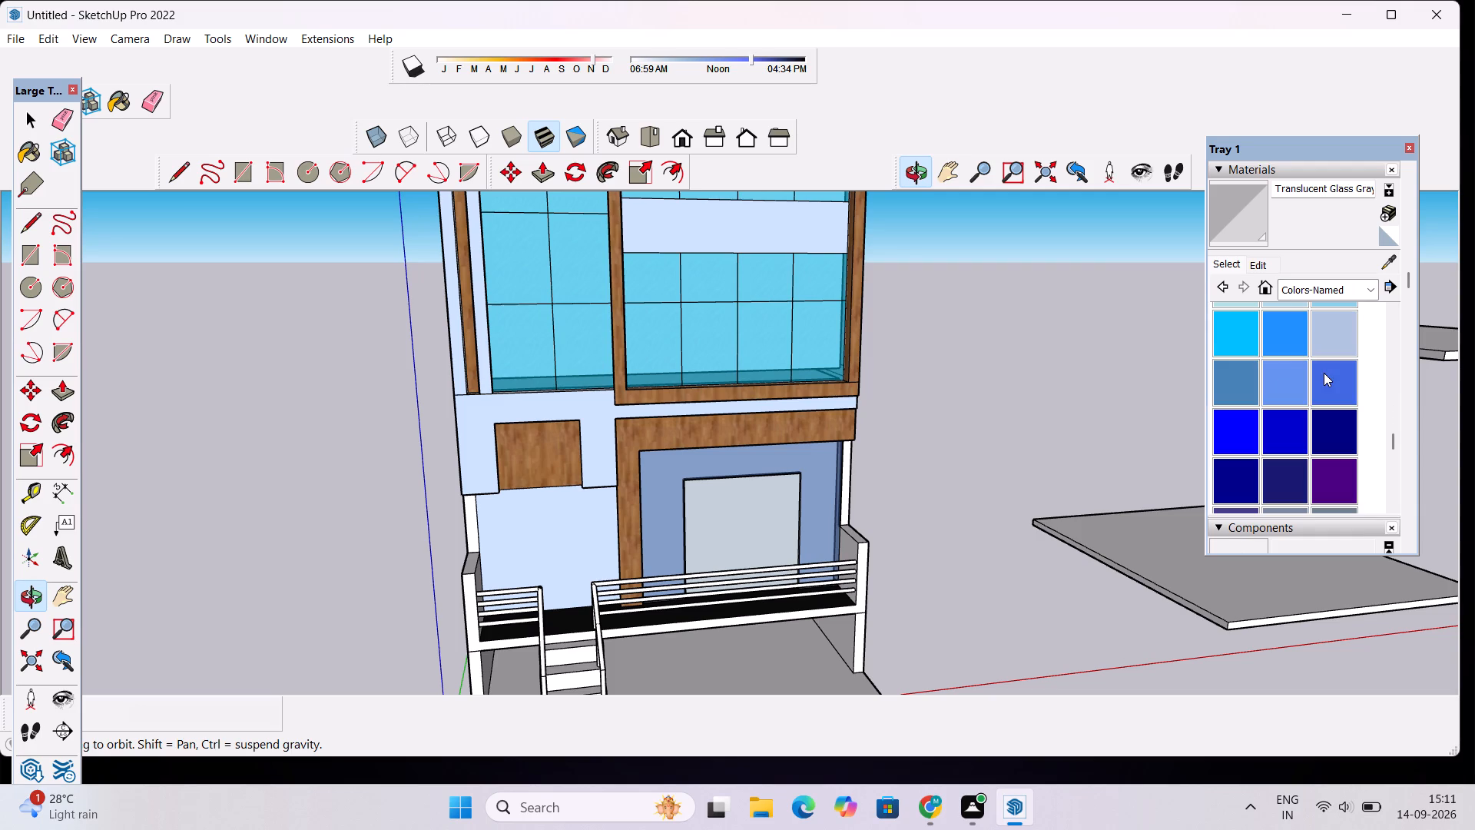
{"action": "scroll", "coordinate": [1248, 345], "scroll_direction": "up", "scroll_amount": 1}
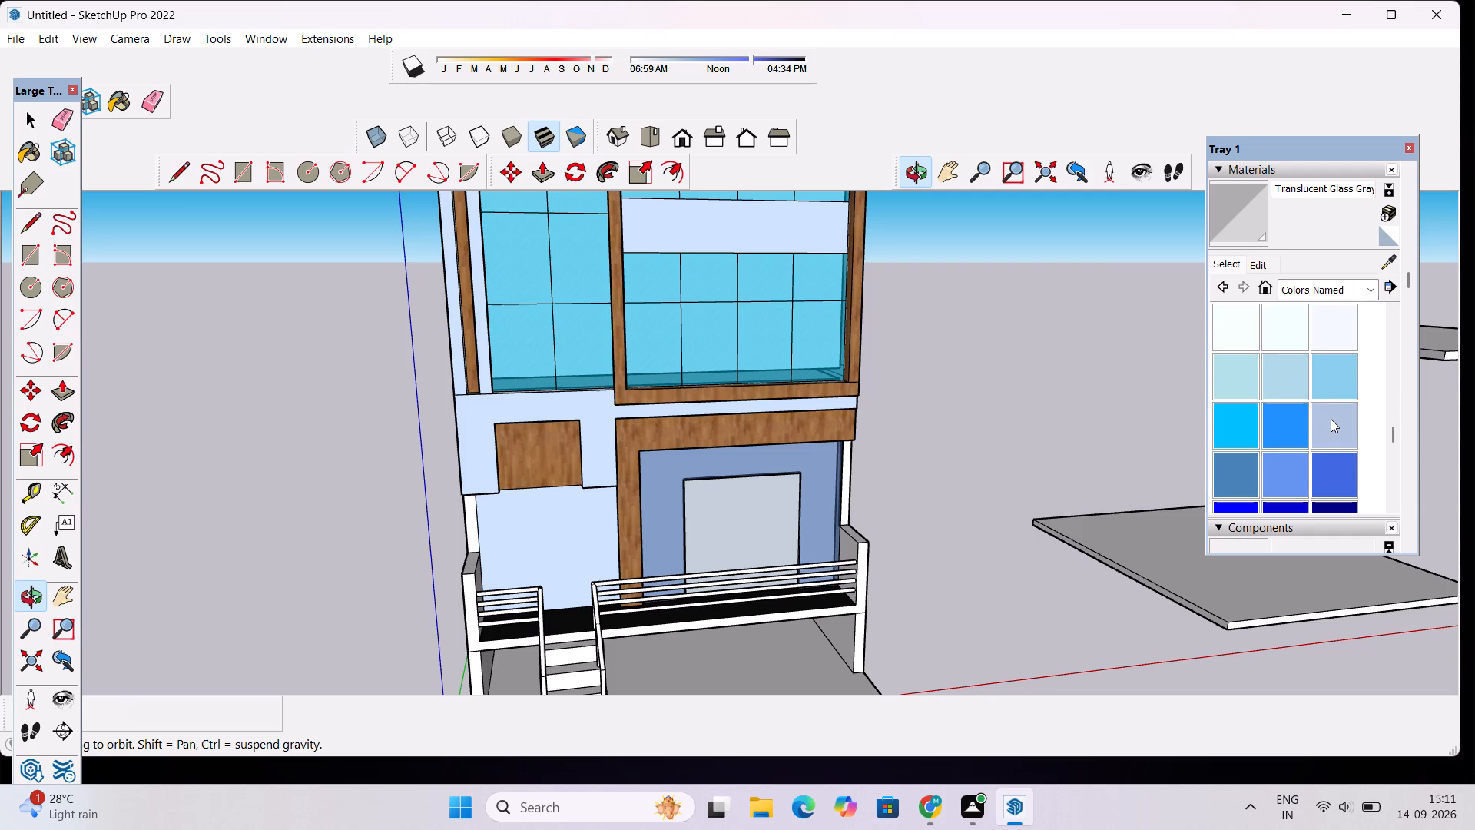
{"action": "left_click", "coordinate": [1342, 427]}
{"action": "scroll", "coordinate": [441, 559], "scroll_direction": "up", "scroll_amount": 9}
{"action": "left_click", "coordinate": [499, 506]}
Paint the front of the white column at the terrace end away from the stairs with 0099_LightSteelBlue.
{"action": "scroll", "coordinate": [504, 486], "scroll_direction": "down", "scroll_amount": 5}
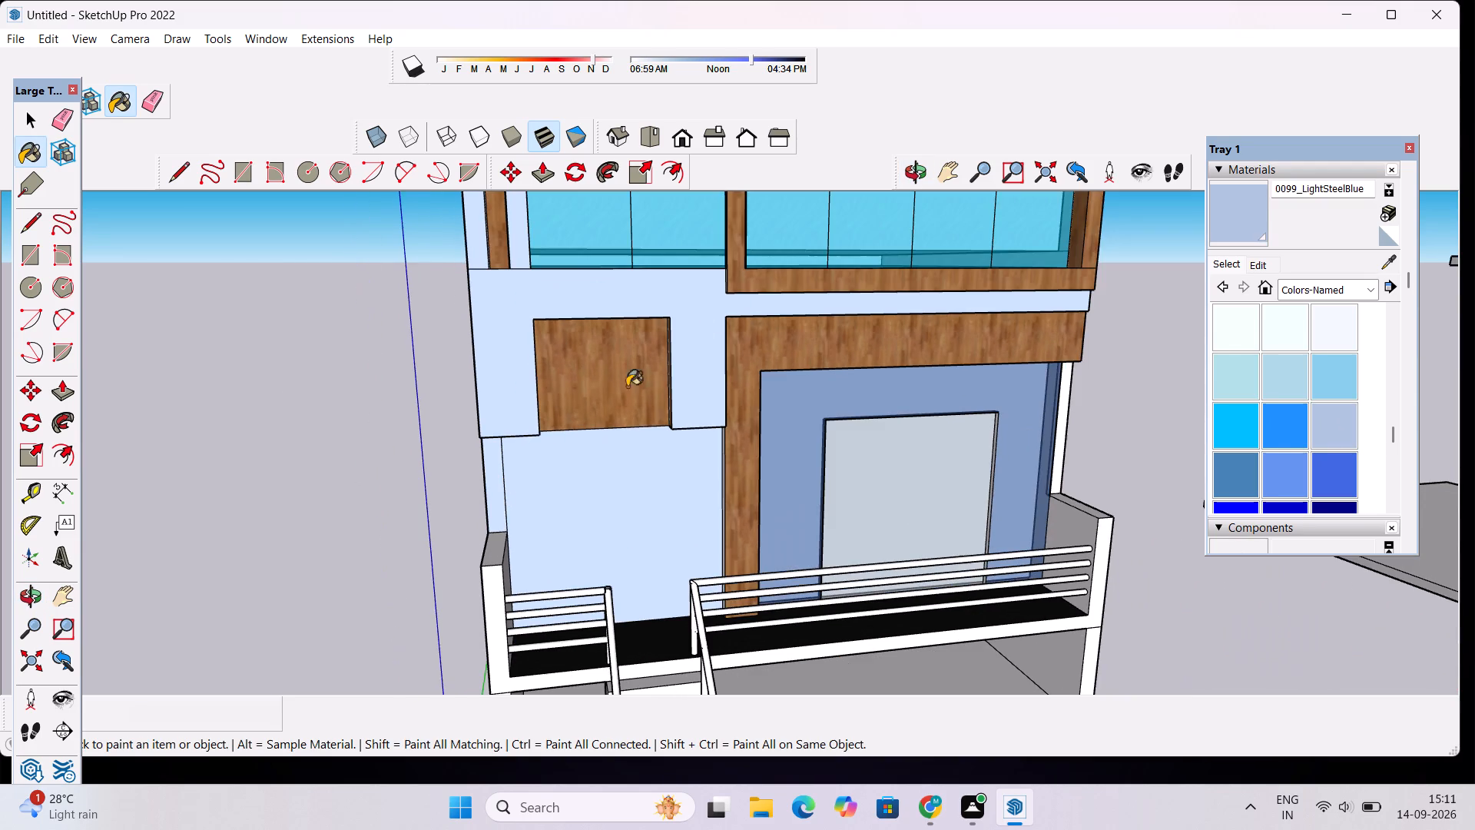
{"action": "left_click", "coordinate": [914, 181]}
{"action": "left_click_drag", "start_coordinate": [932, 400], "coordinate": [837, 418]}
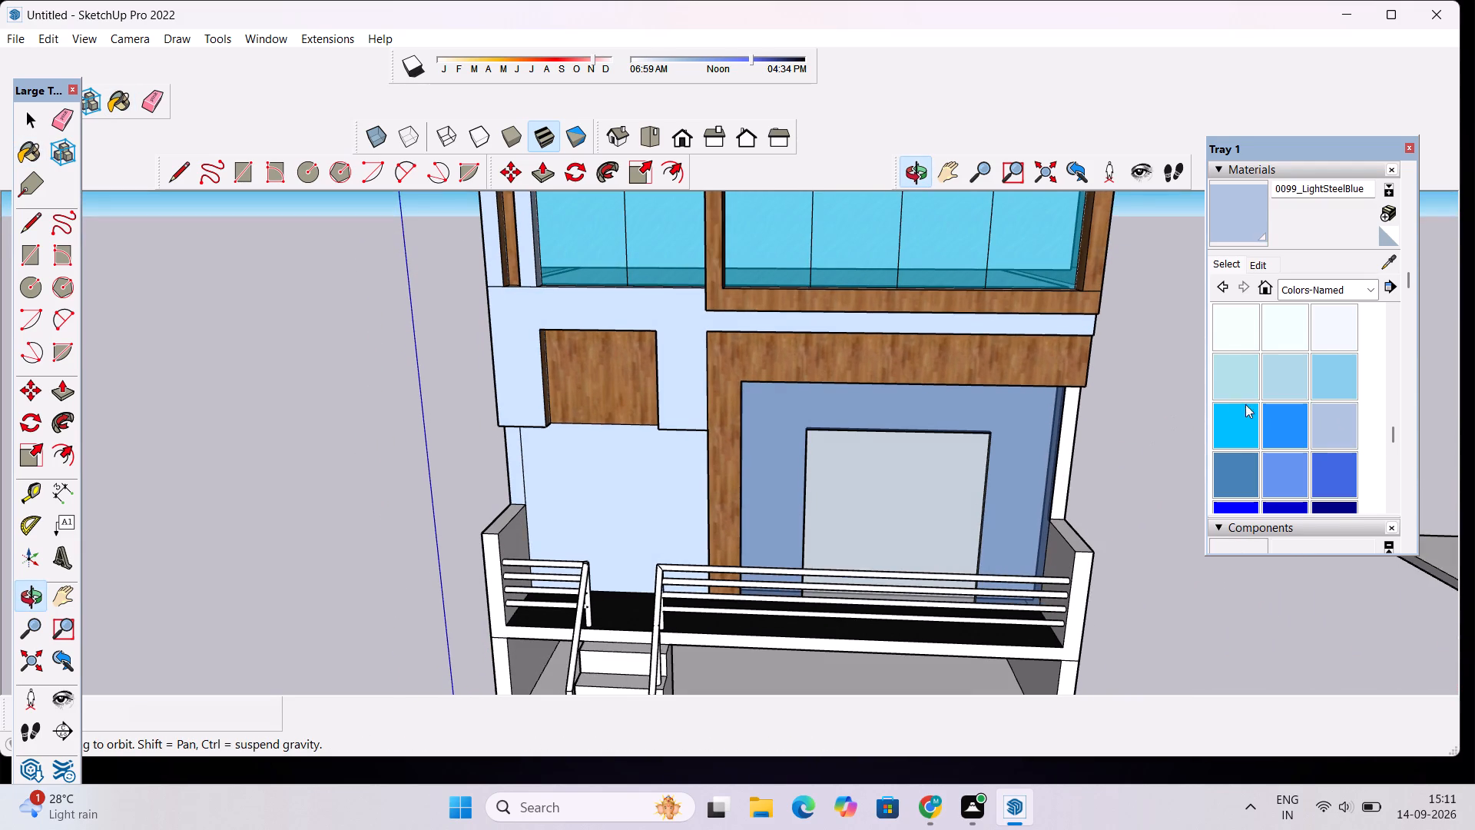
{"action": "left_click", "coordinate": [1339, 417]}
{"action": "scroll", "coordinate": [1134, 456], "scroll_direction": "up", "scroll_amount": 5}
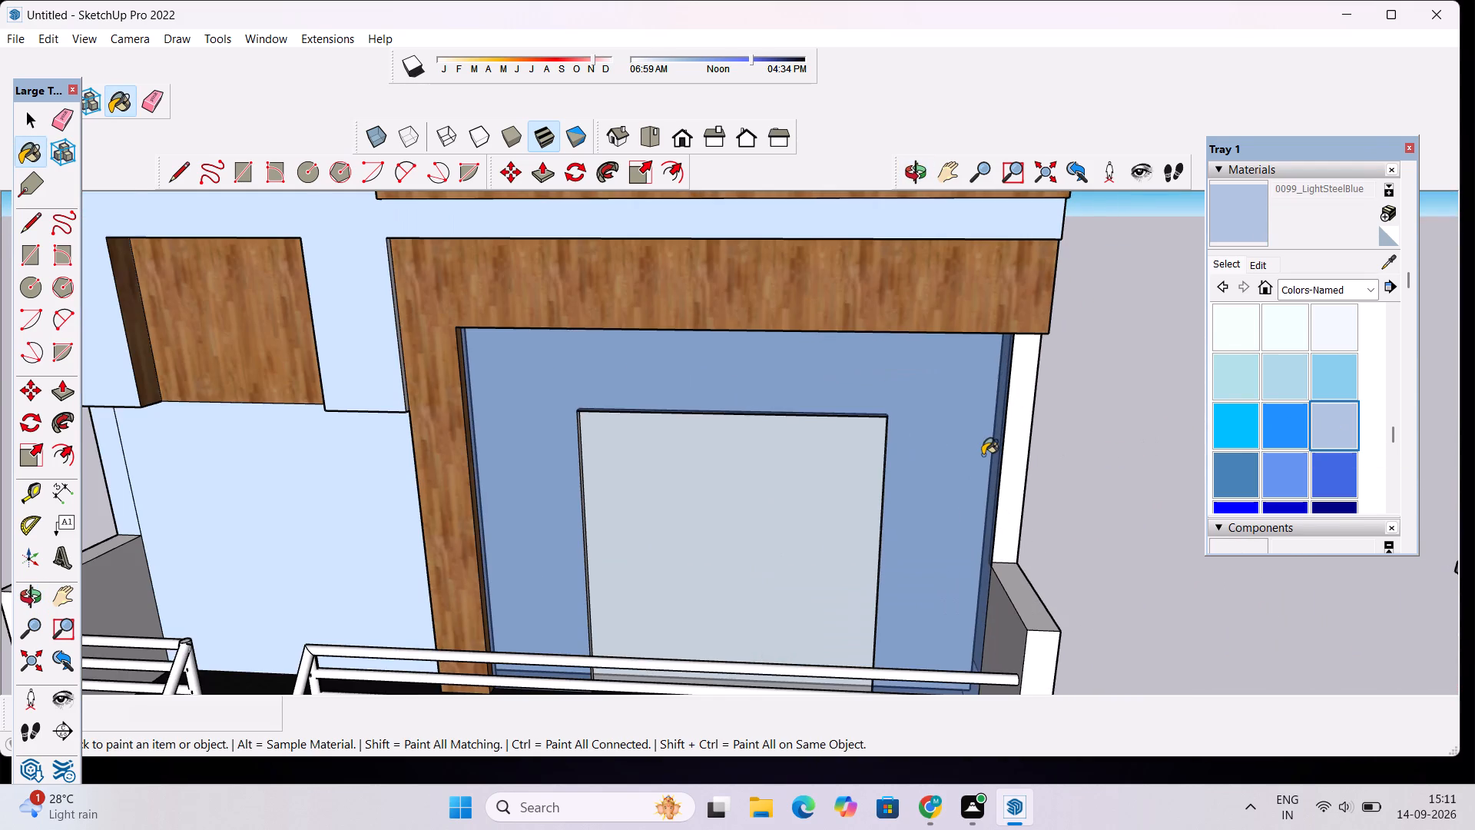
{"action": "left_click", "coordinate": [983, 455]}
Paint the white undersides of the wall beside the wood recess and of the band above the wood frame with 0099_LightSteelBlue.
{"action": "scroll", "coordinate": [999, 428], "scroll_direction": "down", "scroll_amount": 13}
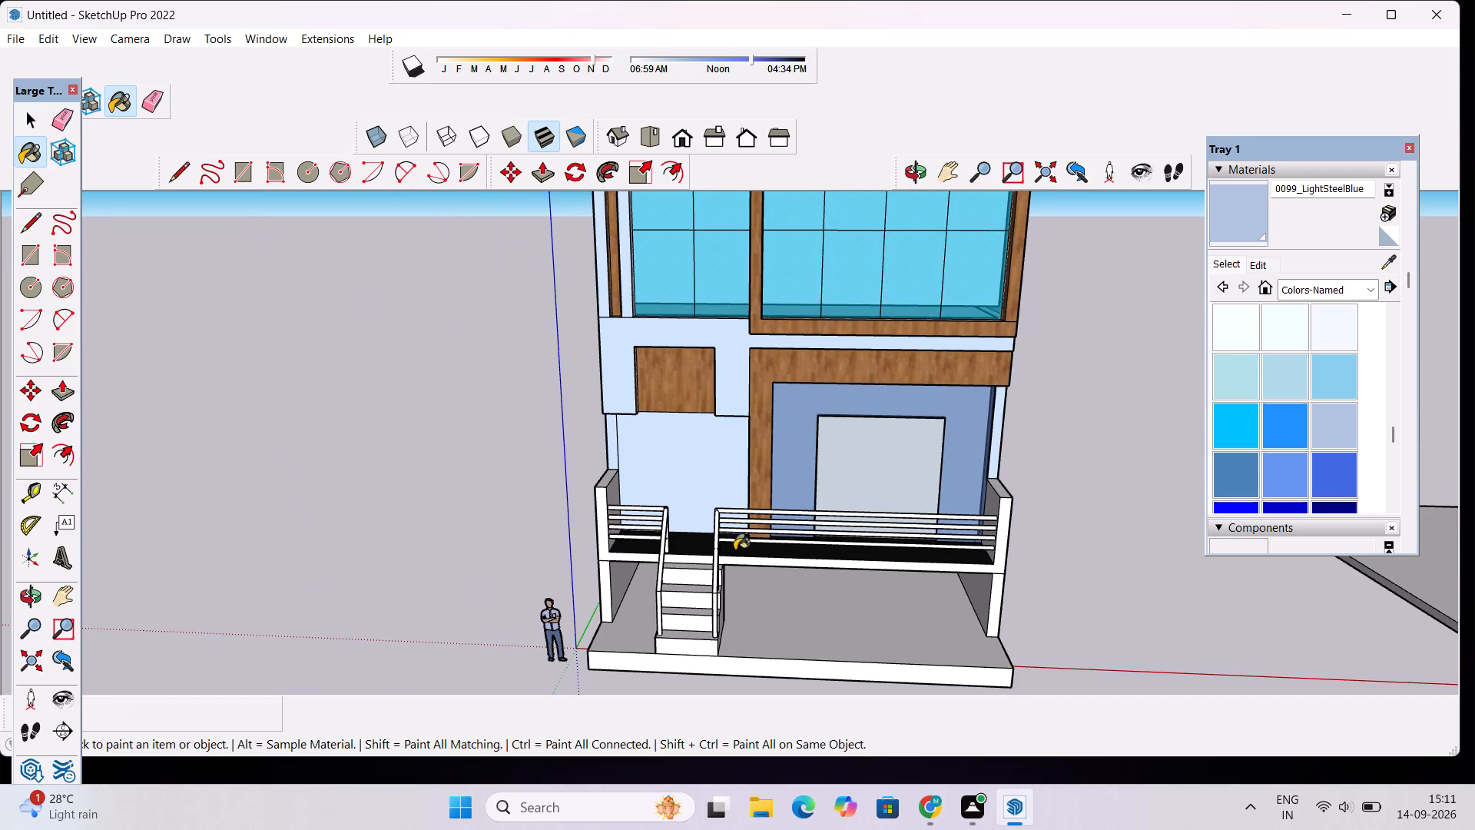
{"action": "scroll", "coordinate": [690, 474], "scroll_direction": "up", "scroll_amount": 3}
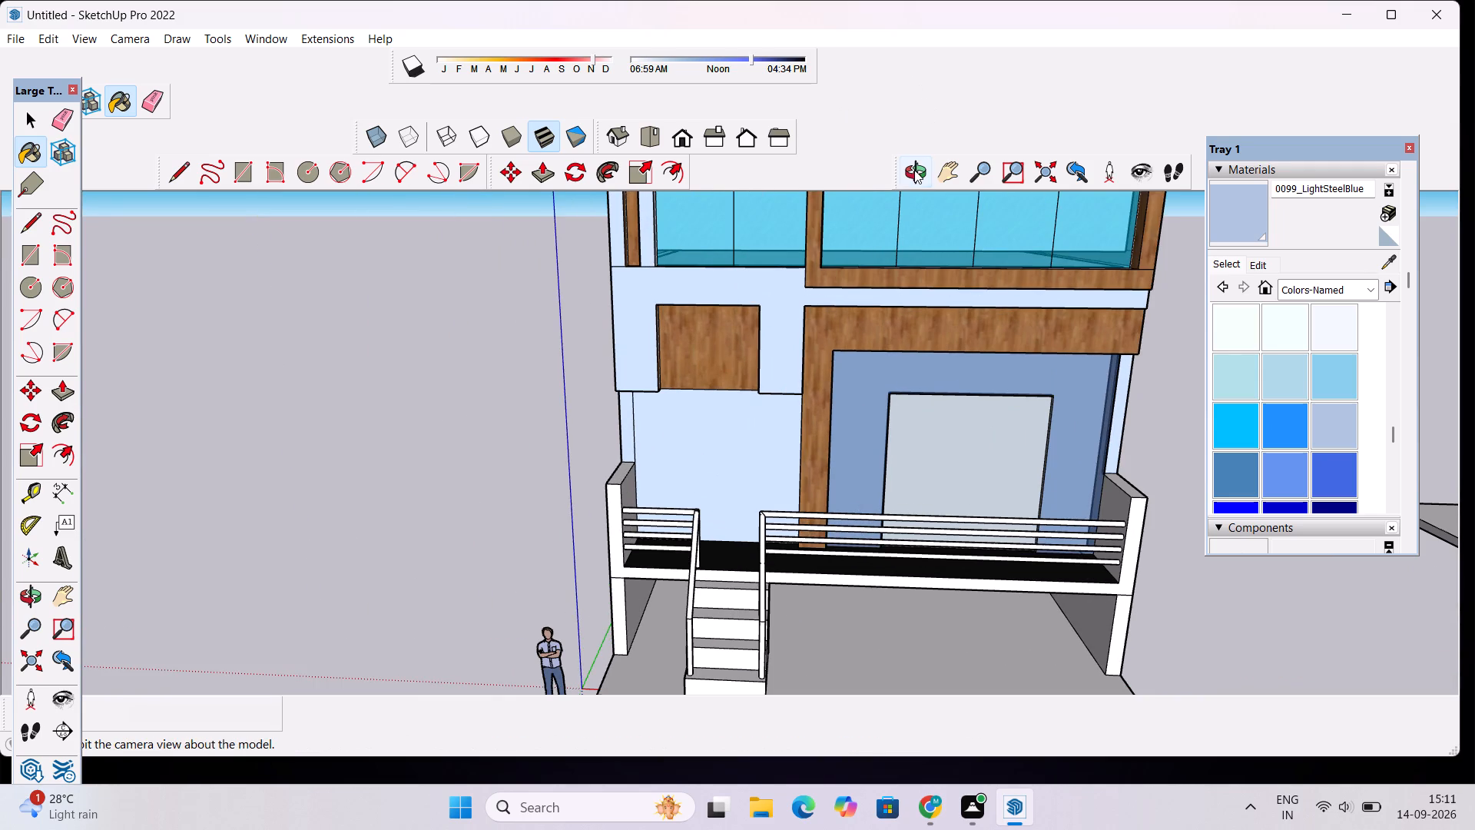
{"action": "left_click", "coordinate": [914, 170]}
{"action": "left_click_drag", "start_coordinate": [834, 380], "coordinate": [827, 226]}
{"action": "scroll", "coordinate": [764, 392], "scroll_direction": "up", "scroll_amount": 5}
{"action": "scroll", "coordinate": [706, 466], "scroll_direction": "up", "scroll_amount": 4}
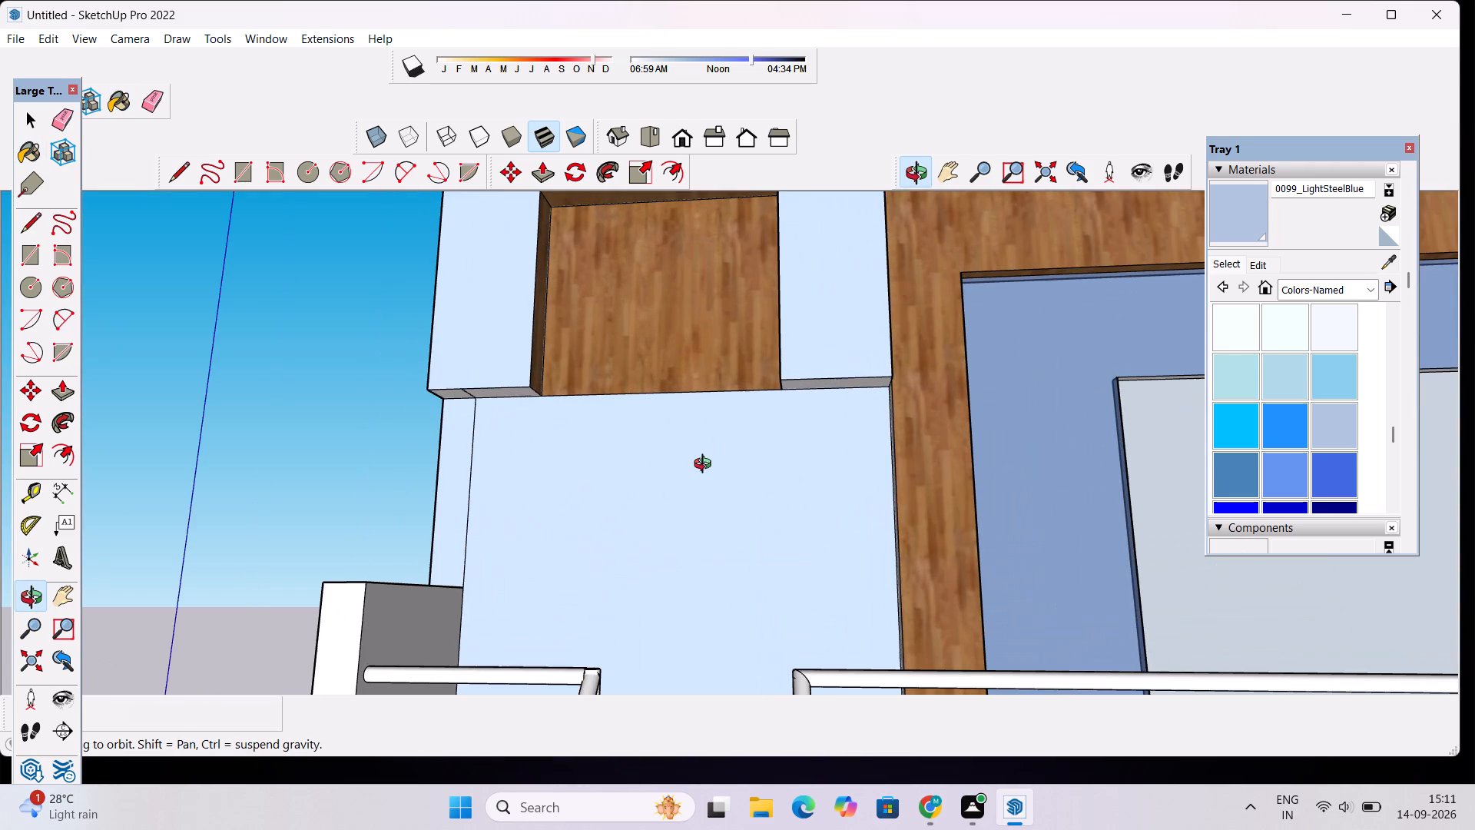
{"action": "scroll", "coordinate": [705, 460], "scroll_direction": "down", "scroll_amount": 1}
{"action": "left_click_drag", "start_coordinate": [789, 407], "coordinate": [820, 214]}
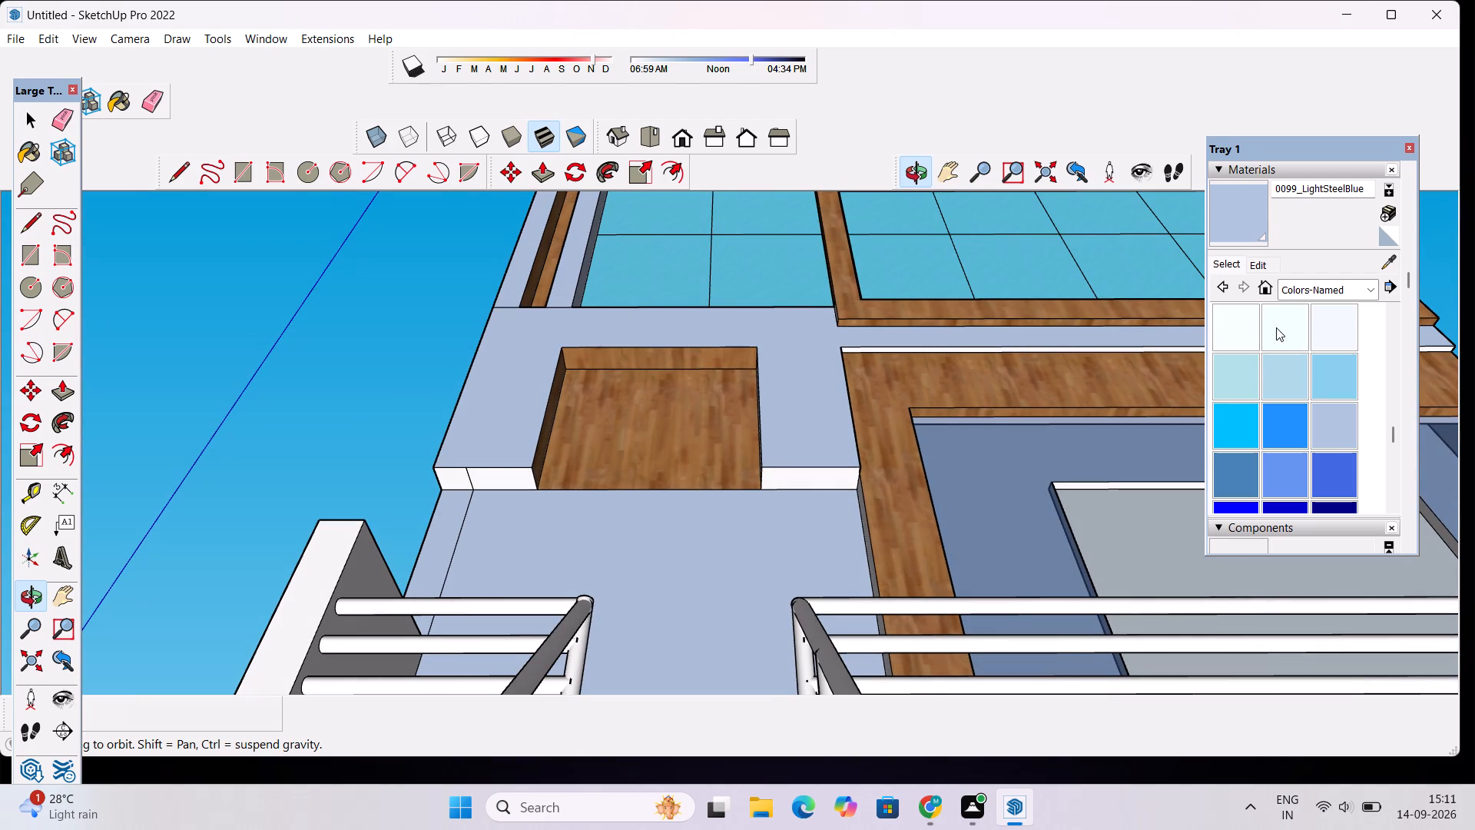
{"action": "left_click", "coordinate": [1233, 217]}
{"action": "scroll", "coordinate": [777, 496], "scroll_direction": "up", "scroll_amount": 4}
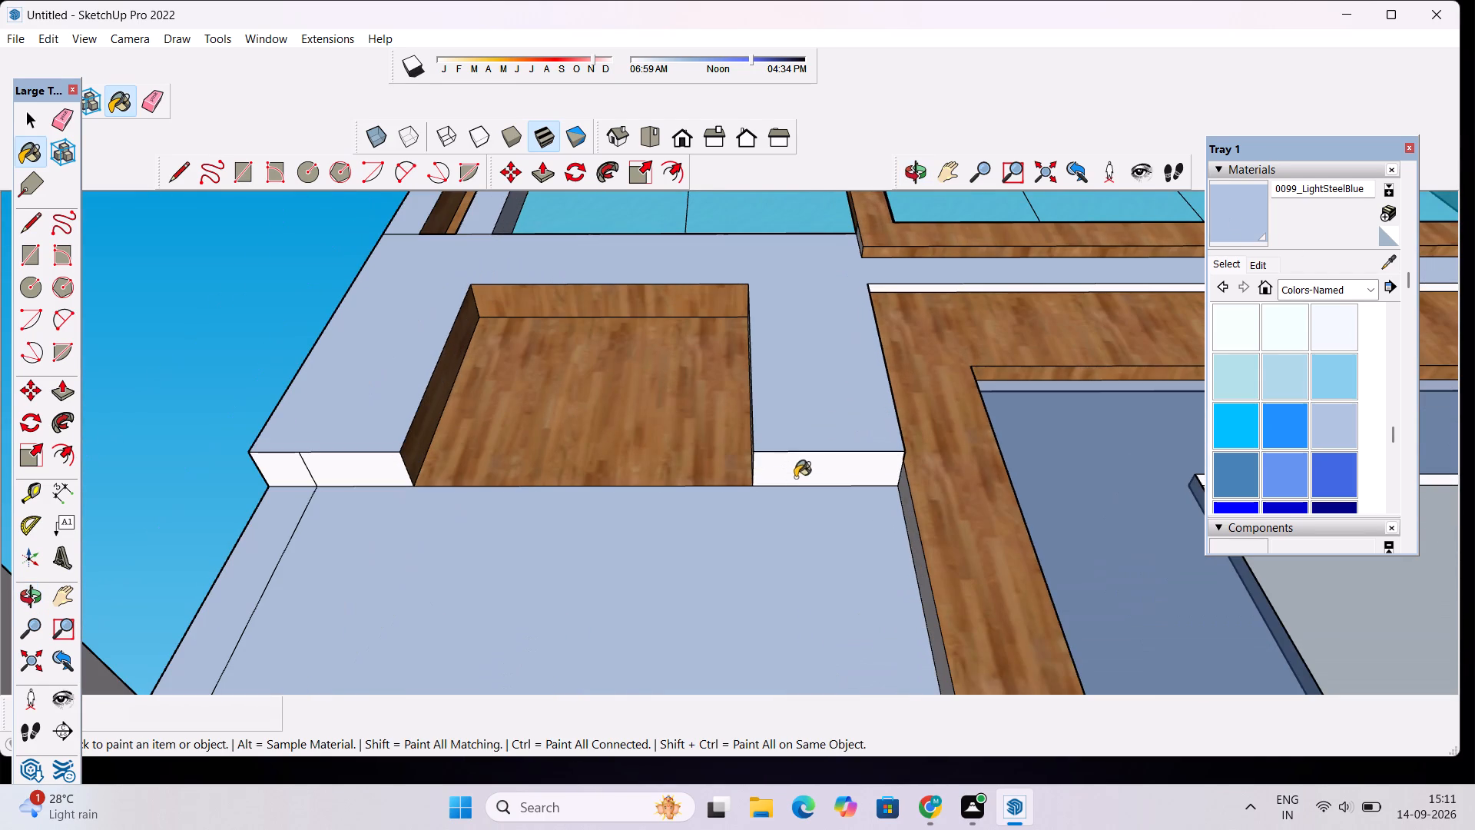
{"action": "left_click", "coordinate": [797, 473]}
{"action": "left_click", "coordinate": [383, 467]}
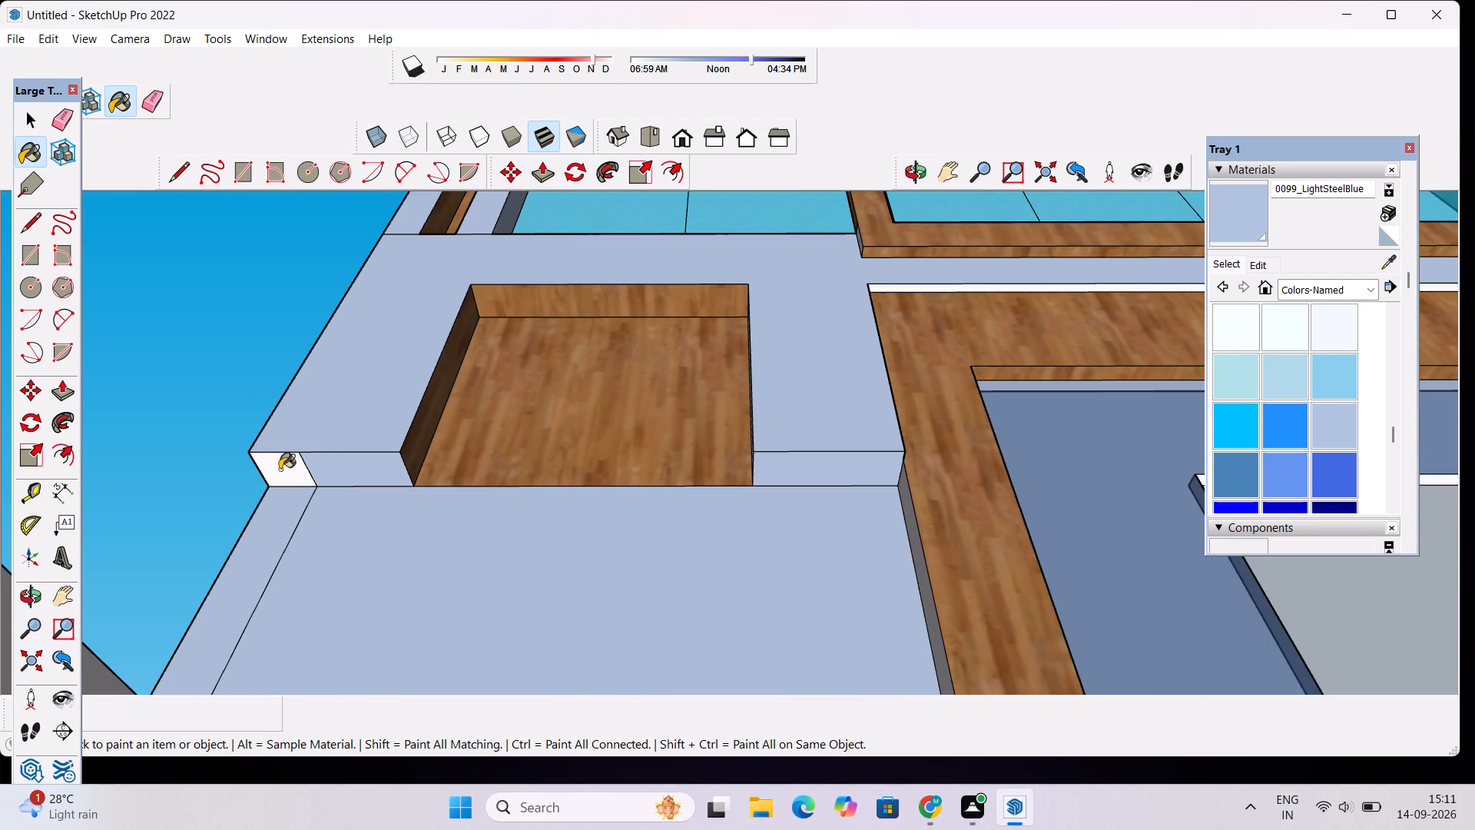
{"action": "left_click", "coordinate": [280, 470]}
{"action": "left_click", "coordinate": [1077, 287]}
Paint the top and both side reveals around the gray glass panel with 0099_LightSteelBlue.
{"action": "scroll", "coordinate": [824, 269], "scroll_direction": "down", "scroll_amount": 7}
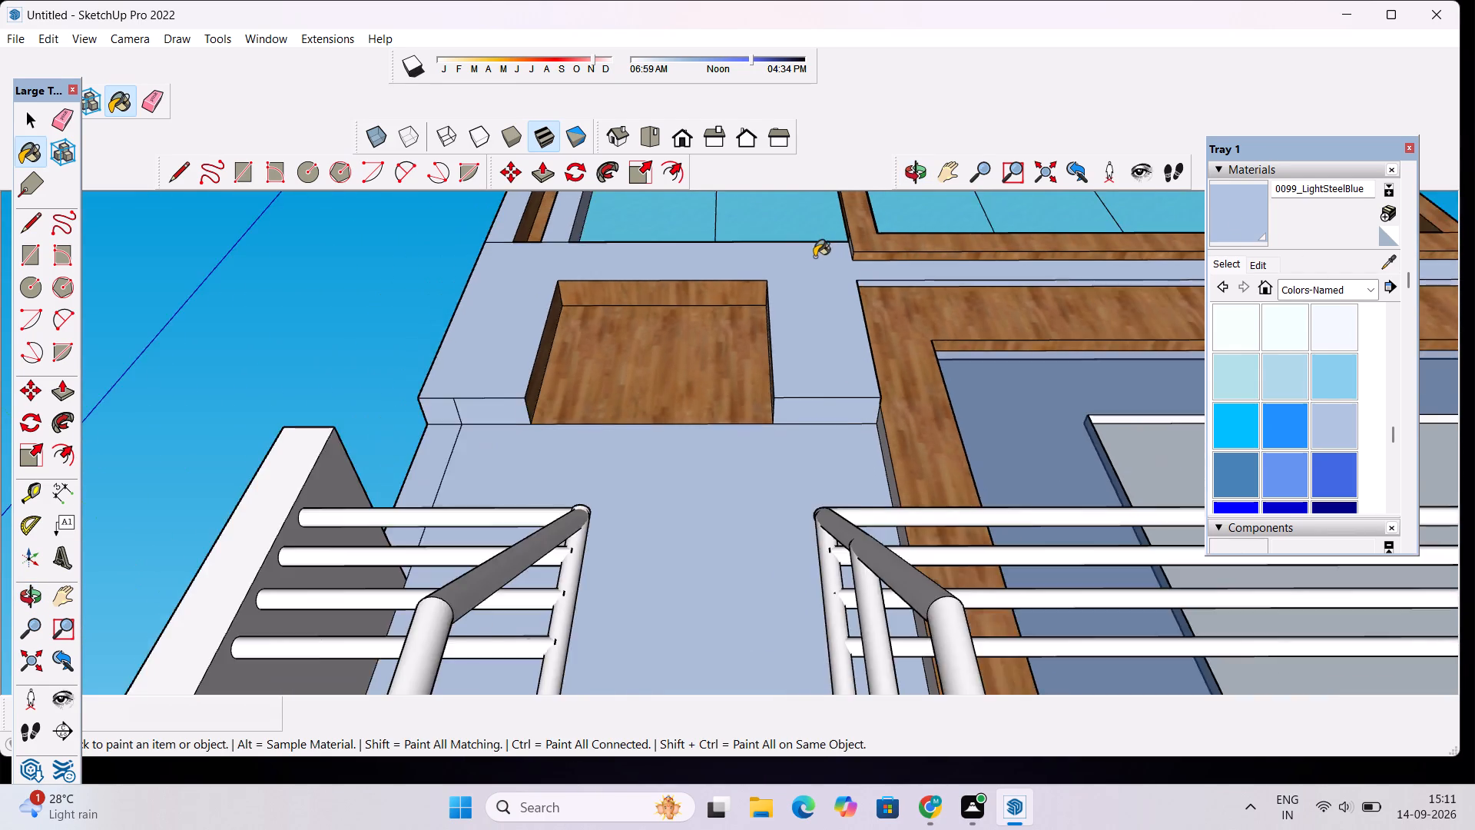
{"action": "scroll", "coordinate": [814, 257], "scroll_direction": "down", "scroll_amount": 2}
{"action": "scroll", "coordinate": [1045, 342], "scroll_direction": "up", "scroll_amount": 13}
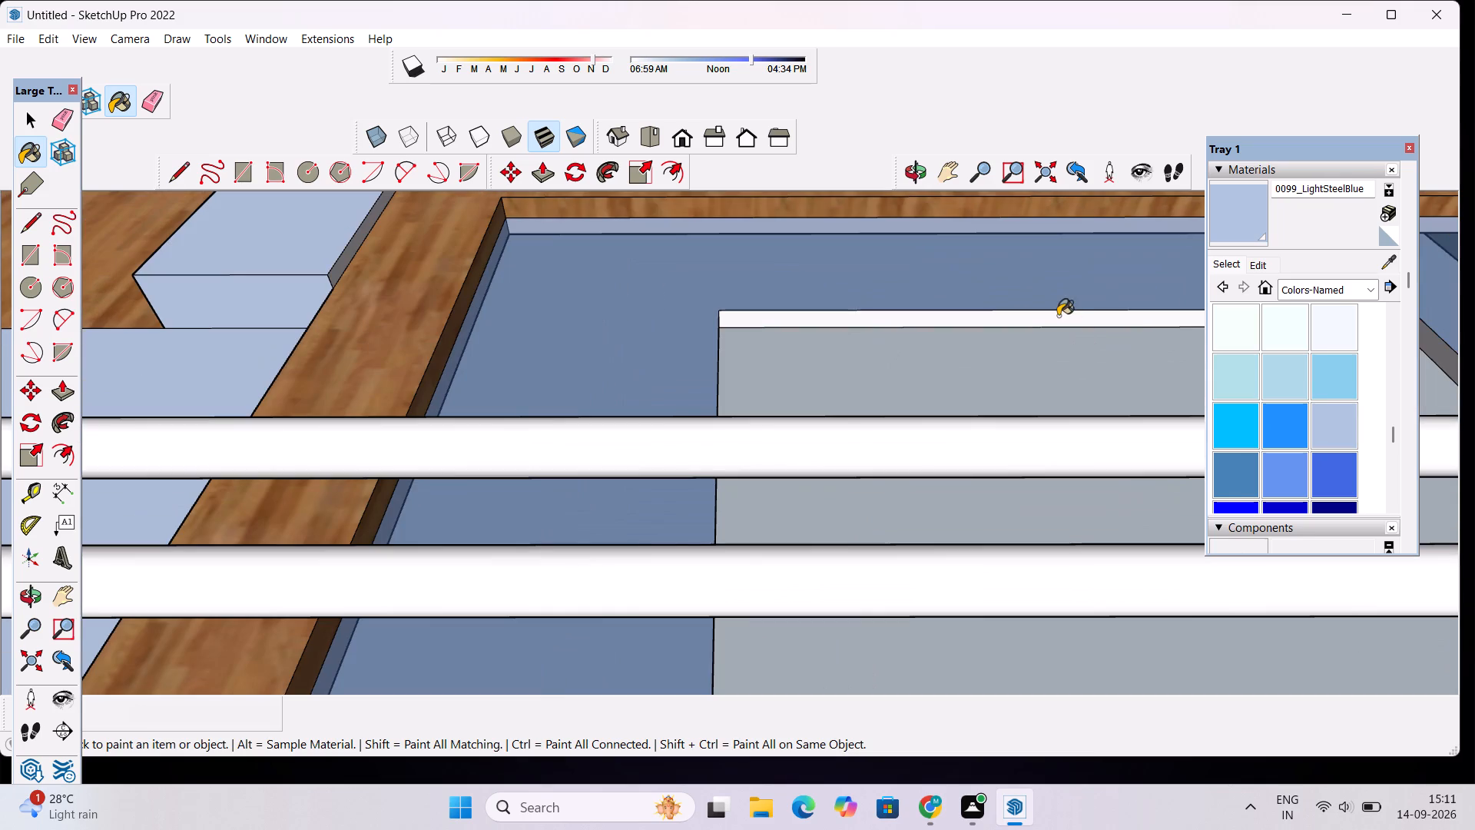
{"action": "left_click", "coordinate": [1058, 316]}
{"action": "scroll", "coordinate": [852, 321], "scroll_direction": "down", "scroll_amount": 8}
{"action": "scroll", "coordinate": [1148, 330], "scroll_direction": "up", "scroll_amount": 8}
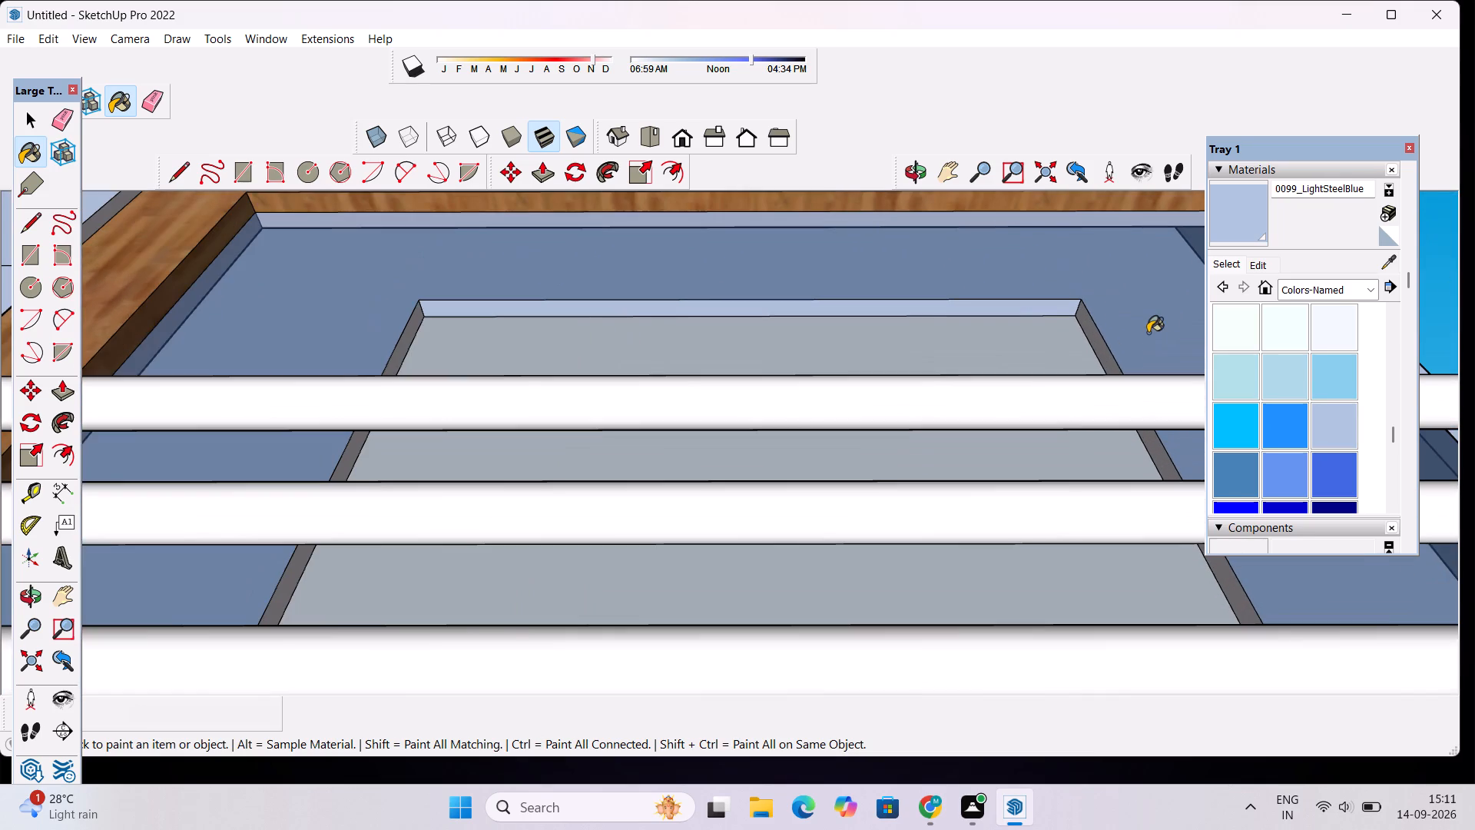
{"action": "left_click", "coordinate": [1090, 328]}
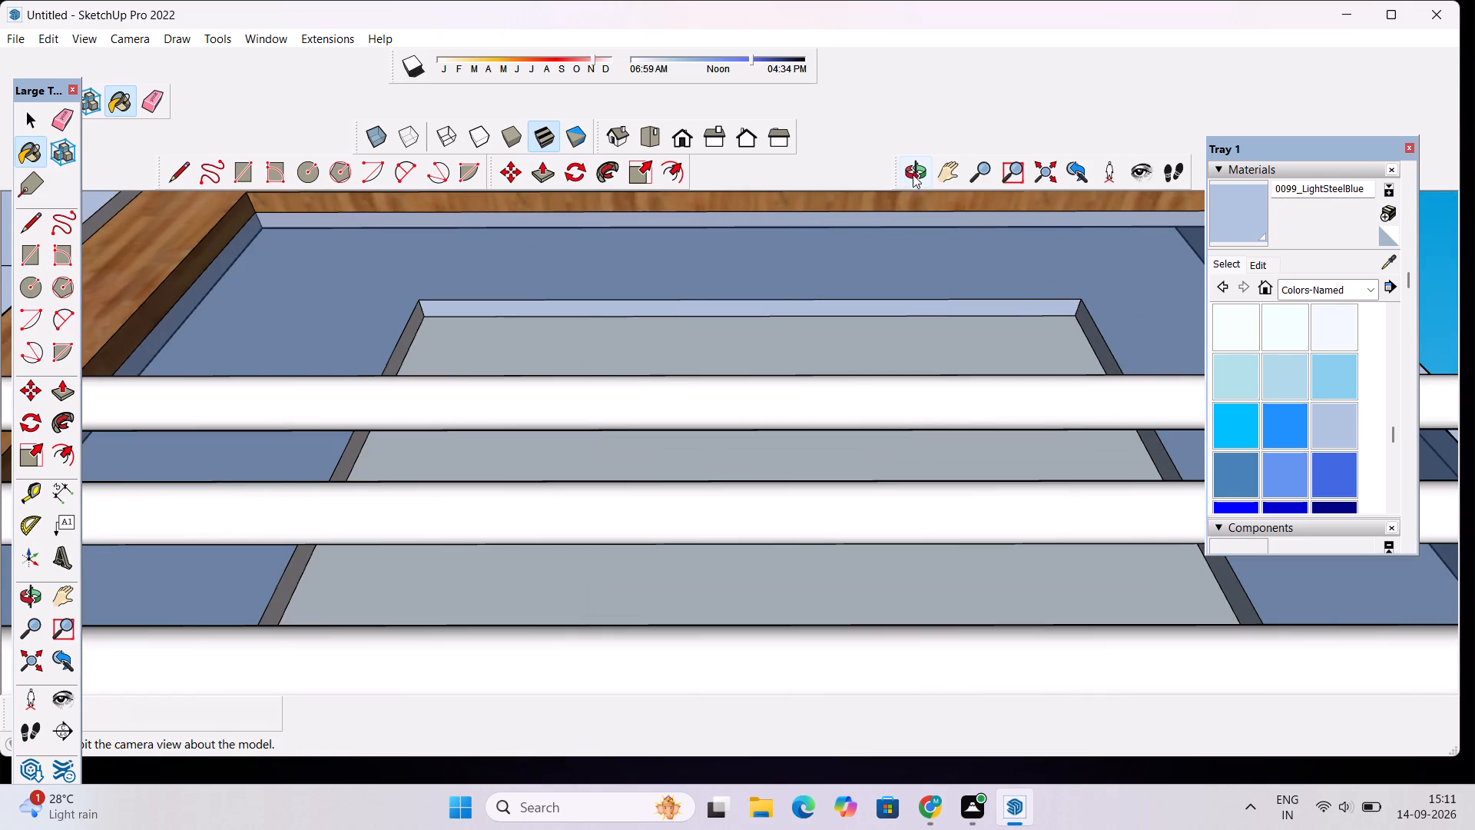
{"action": "left_click", "coordinate": [916, 173]}
{"action": "left_click_drag", "start_coordinate": [888, 251], "coordinate": [883, 421]}
{"action": "scroll", "coordinate": [867, 400], "scroll_direction": "down", "scroll_amount": 8}
{"action": "left_click_drag", "start_coordinate": [881, 425], "coordinate": [549, 563]}
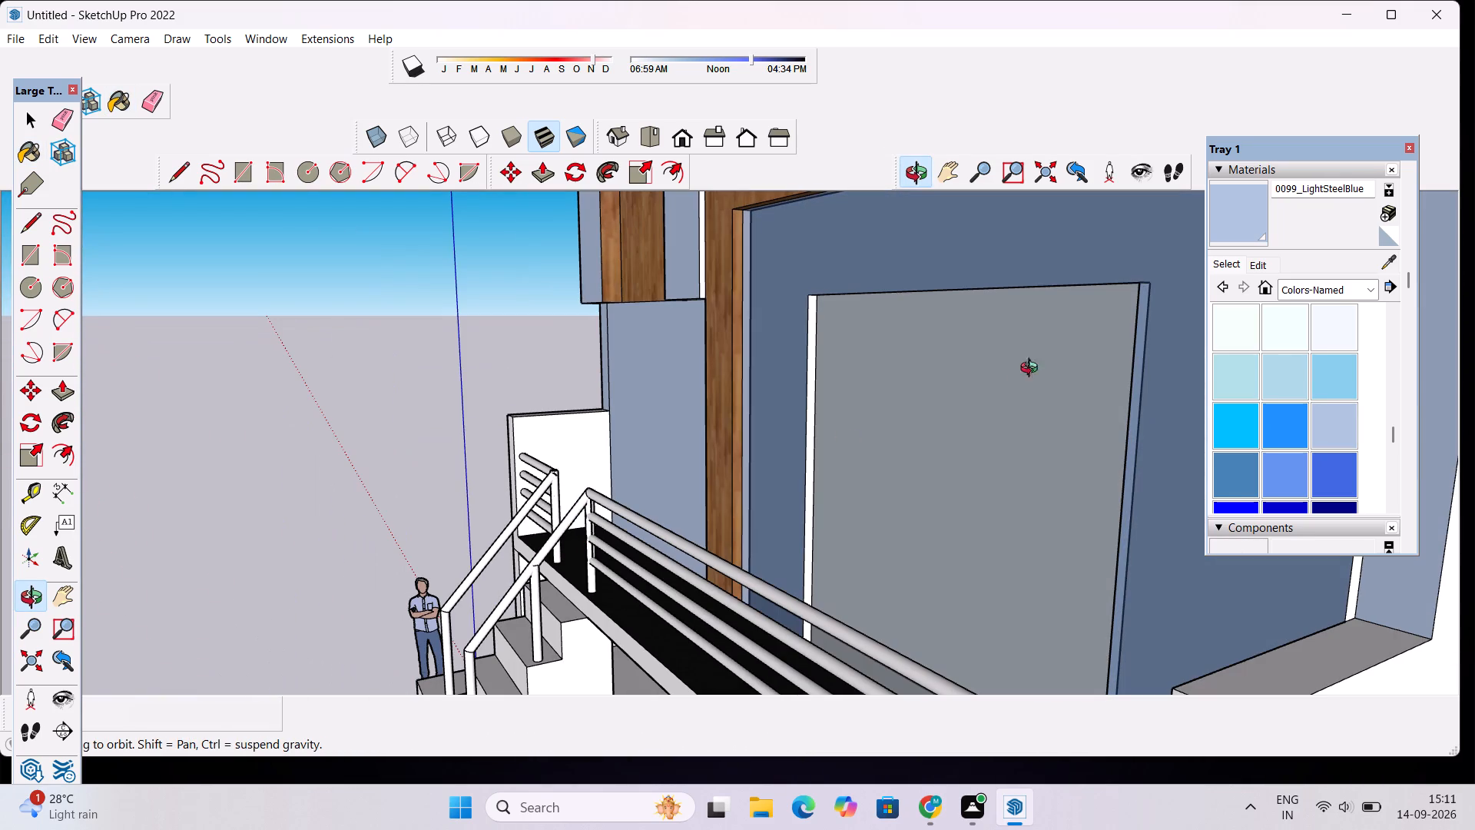
{"action": "left_click", "coordinate": [1225, 206]}
{"action": "scroll", "coordinate": [826, 432], "scroll_direction": "up", "scroll_amount": 5}
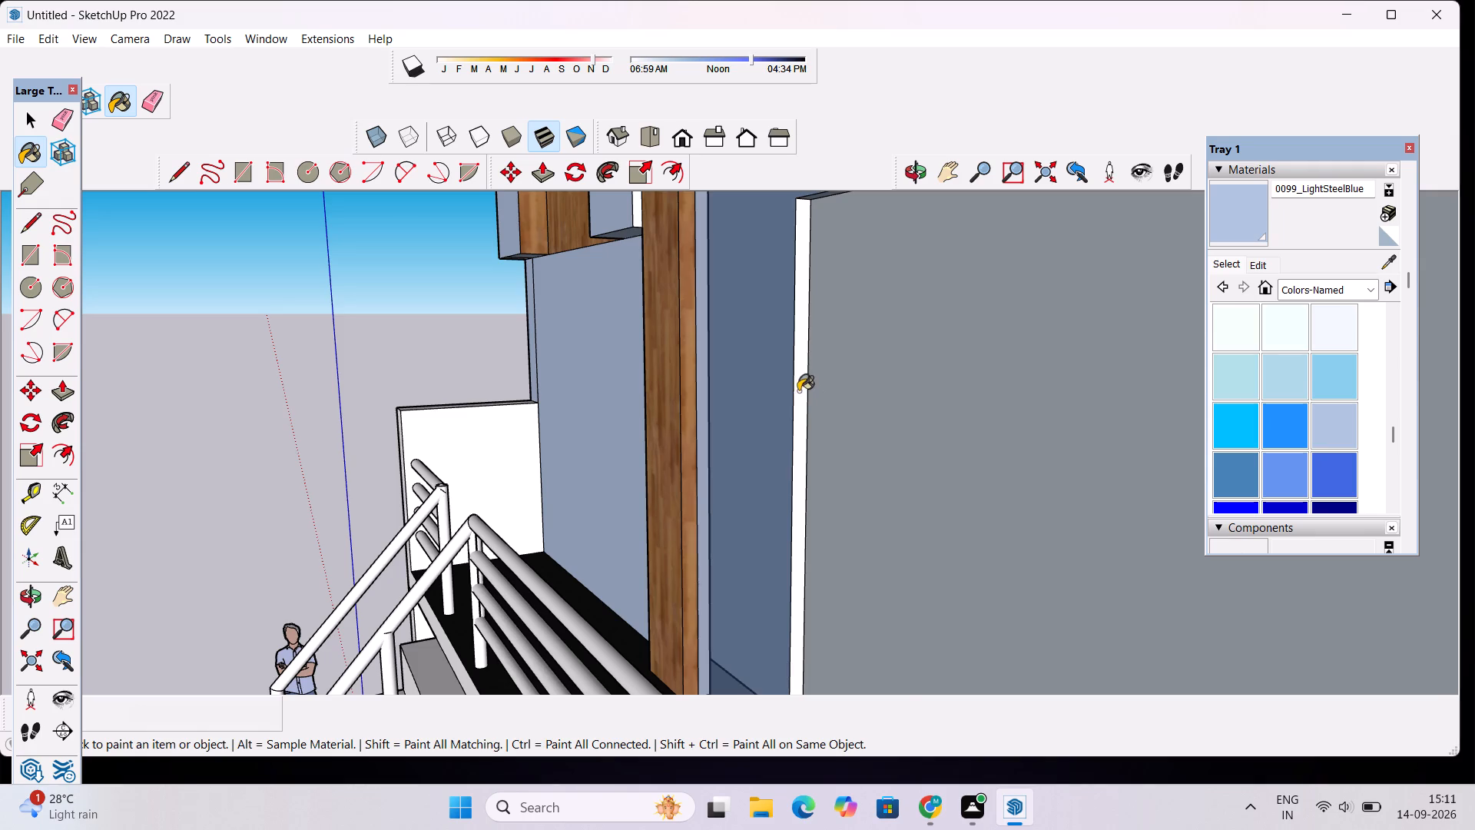
{"action": "left_click", "coordinate": [798, 391]}
Paint the white side face of the wall between the wood recess and the large wood frame with 0099_LightSteelBlue.
{"action": "scroll", "coordinate": [798, 391], "scroll_direction": "down", "scroll_amount": 4}
{"action": "scroll", "coordinate": [623, 288], "scroll_direction": "down", "scroll_amount": 5}
{"action": "scroll", "coordinate": [622, 207], "scroll_direction": "up", "scroll_amount": 9}
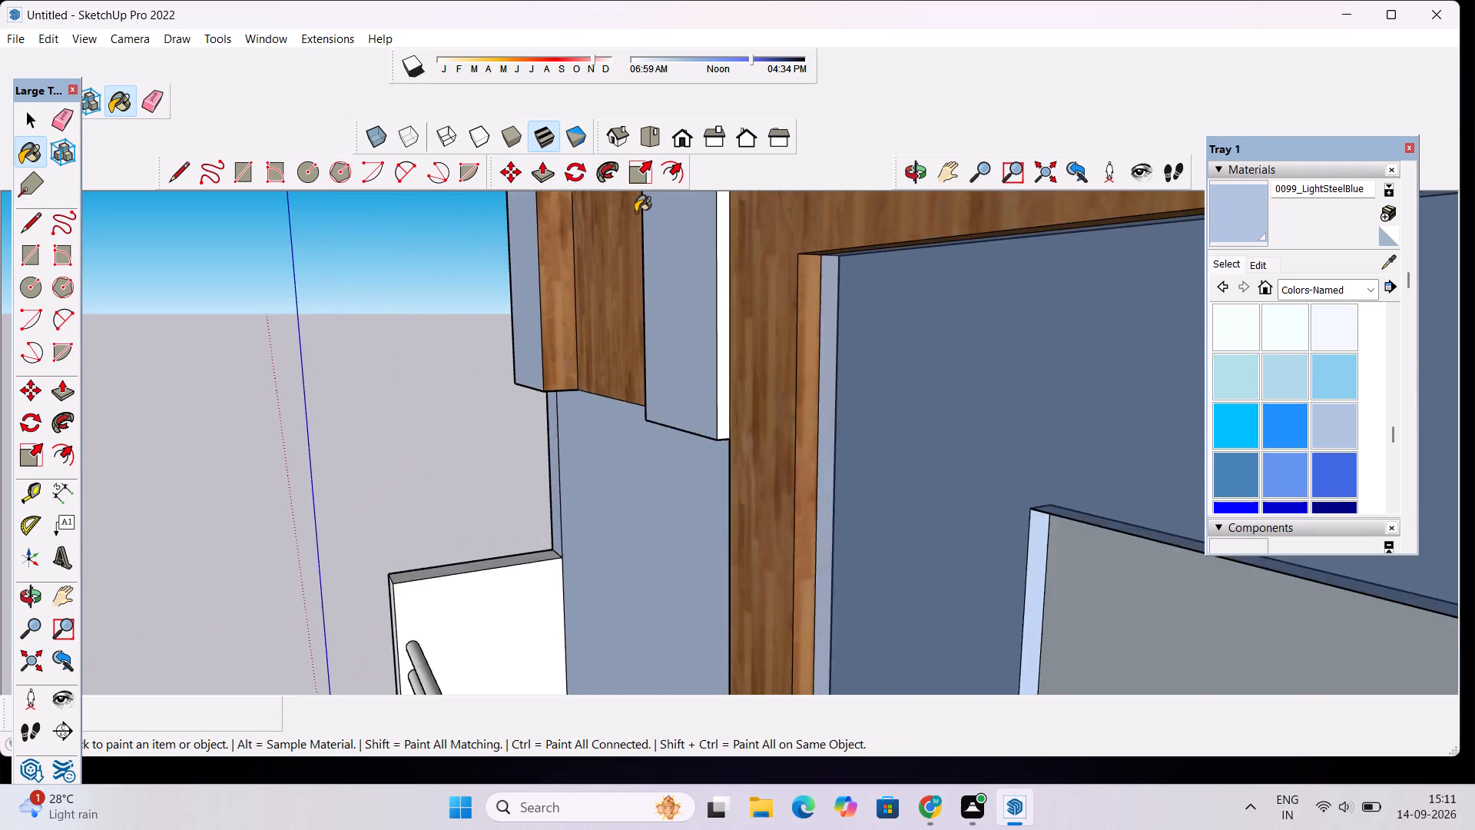
{"action": "scroll", "coordinate": [635, 212], "scroll_direction": "up", "scroll_amount": 5}
{"action": "left_click", "coordinate": [740, 320]}
Paint the white inner face of the column at the terrace end away from the stairs with 0099_LightSteelBlue.
{"action": "scroll", "coordinate": [738, 322], "scroll_direction": "down", "scroll_amount": 17}
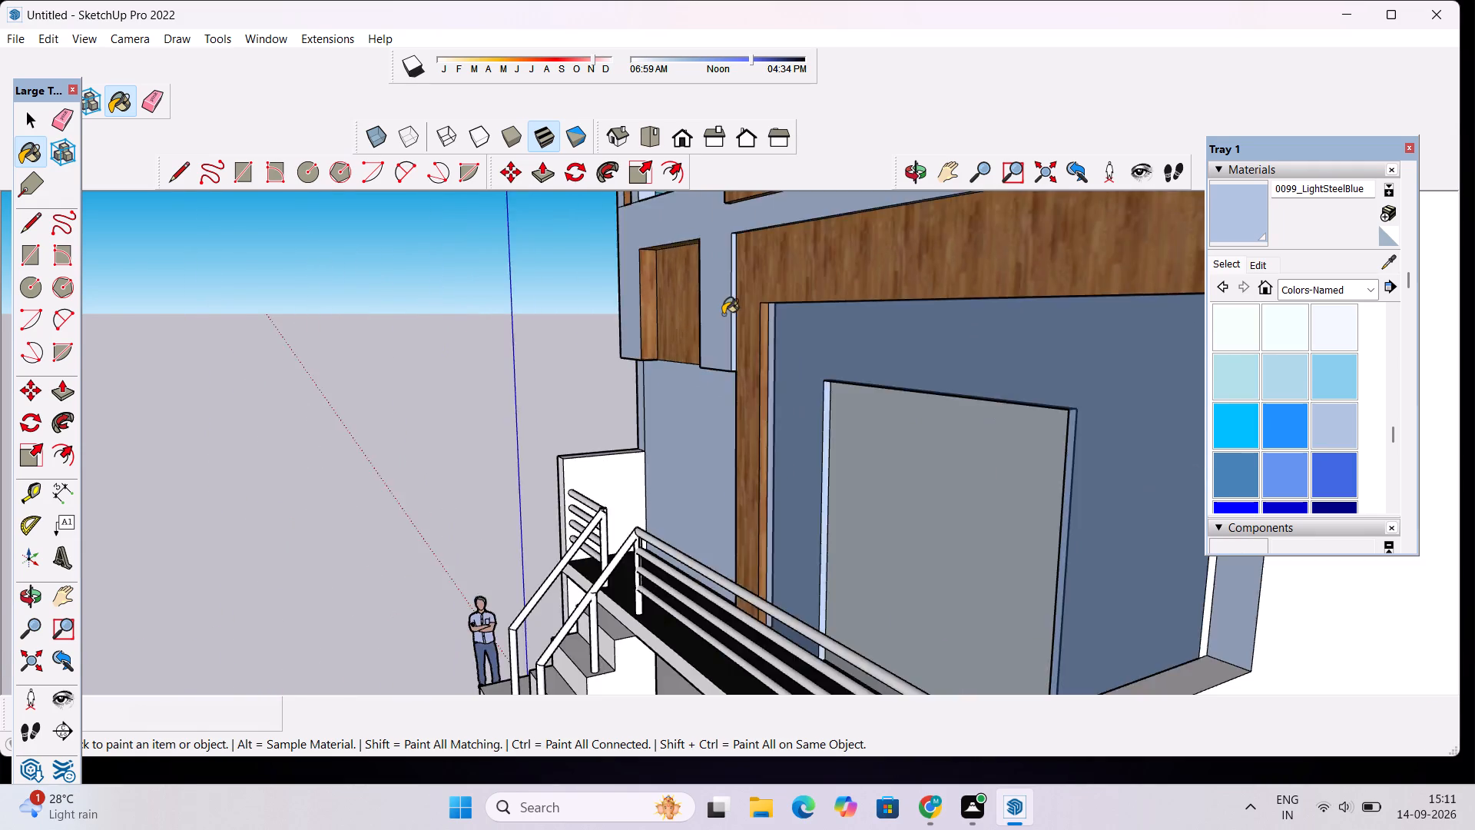
{"action": "scroll", "coordinate": [723, 314], "scroll_direction": "down", "scroll_amount": 7}
{"action": "scroll", "coordinate": [940, 367], "scroll_direction": "up", "scroll_amount": 16}
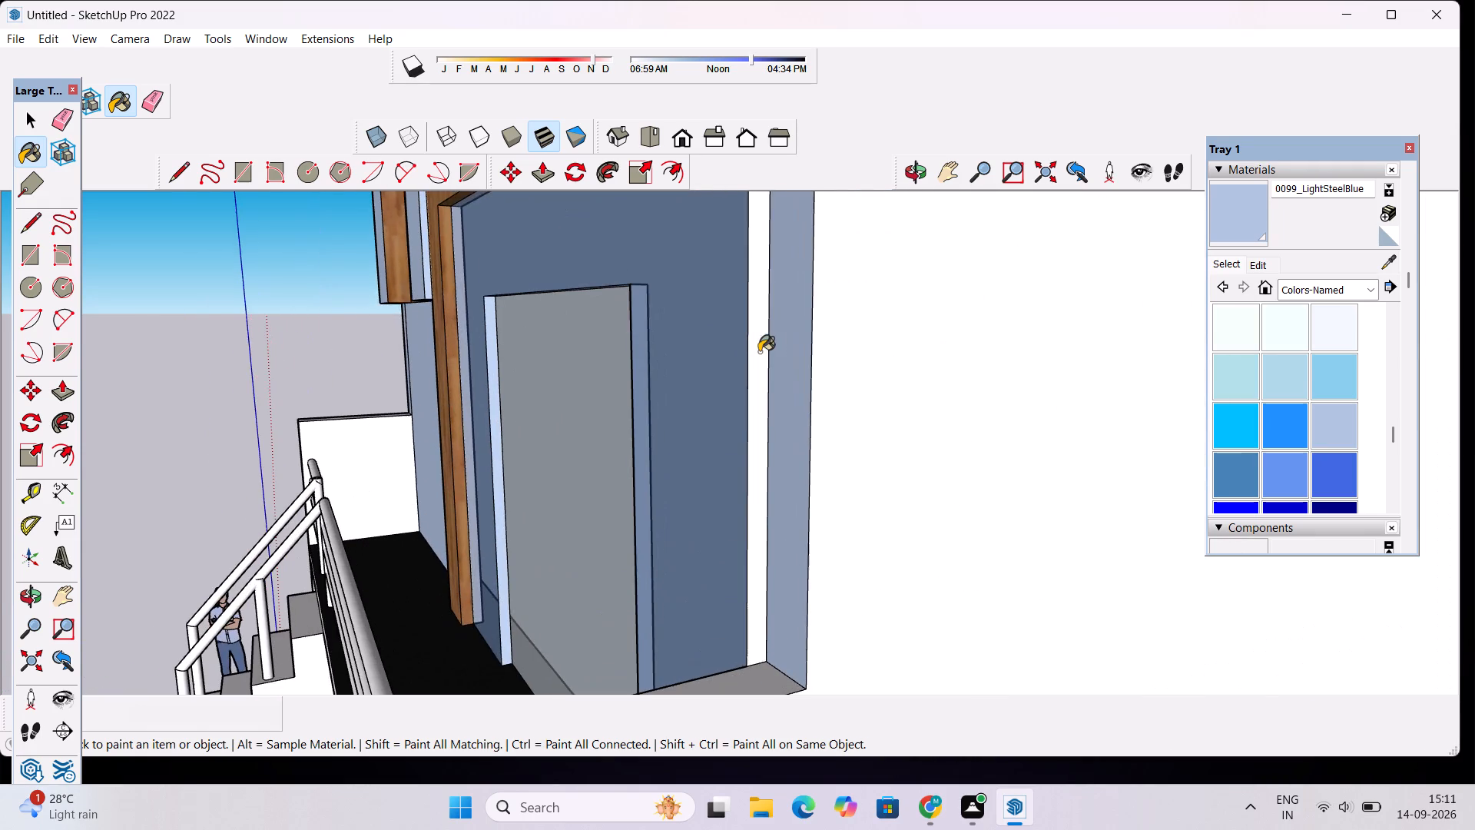
{"action": "left_click", "coordinate": [759, 352]}
{"action": "scroll", "coordinate": [759, 352], "scroll_direction": "down", "scroll_amount": 6}
{"action": "left_click", "coordinate": [909, 178]}
{"action": "left_click_drag", "start_coordinate": [701, 462], "coordinate": [992, 267]}
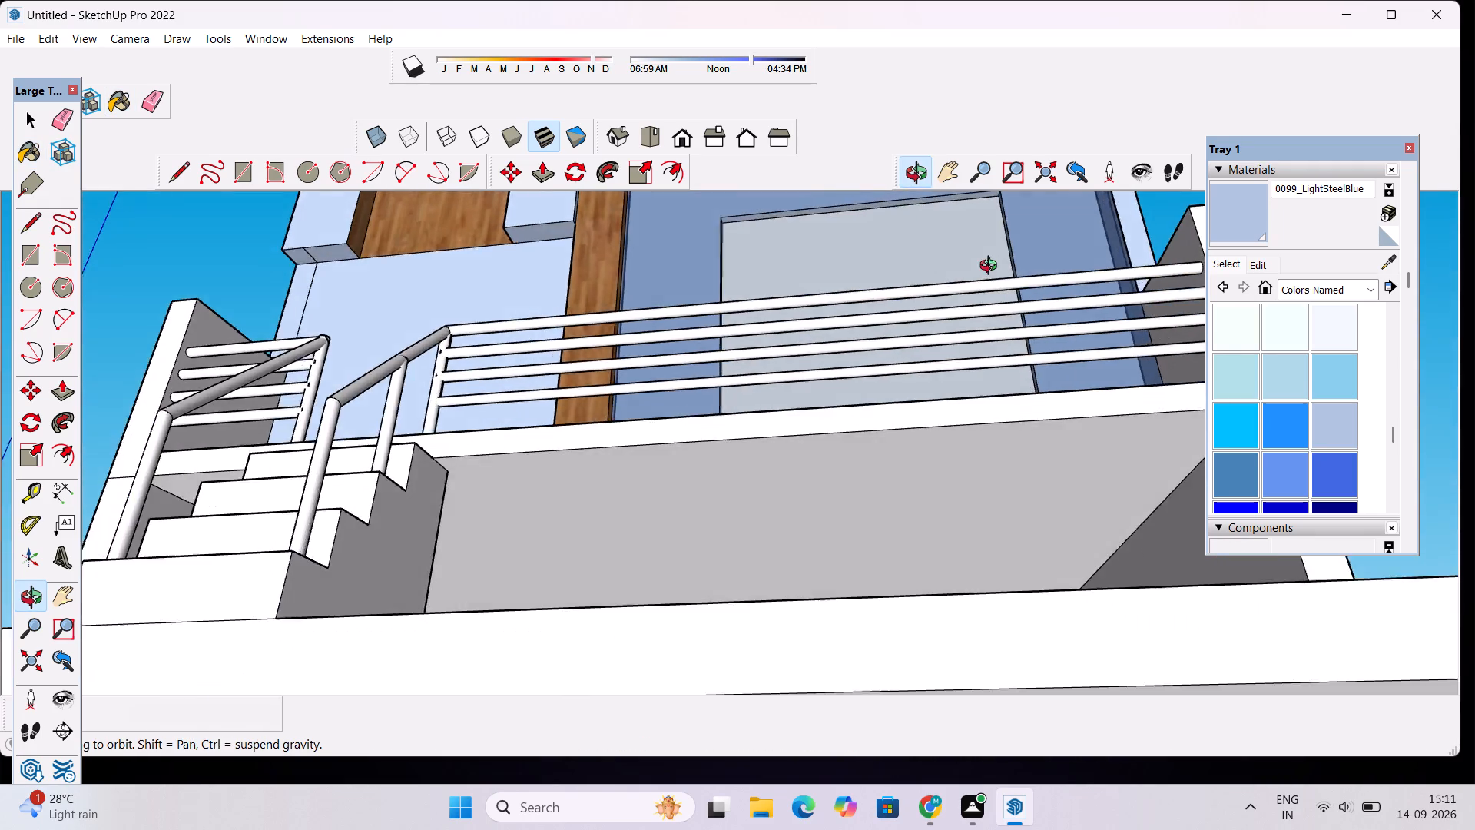
Erase the horizontal floor lines across the building's white side wall at the stair end.
{"action": "left_click_drag", "start_coordinate": [992, 267], "coordinate": [1098, 514]}
{"action": "scroll", "coordinate": [698, 455], "scroll_direction": "down", "scroll_amount": 4}
{"action": "left_click_drag", "start_coordinate": [595, 506], "coordinate": [856, 418]}
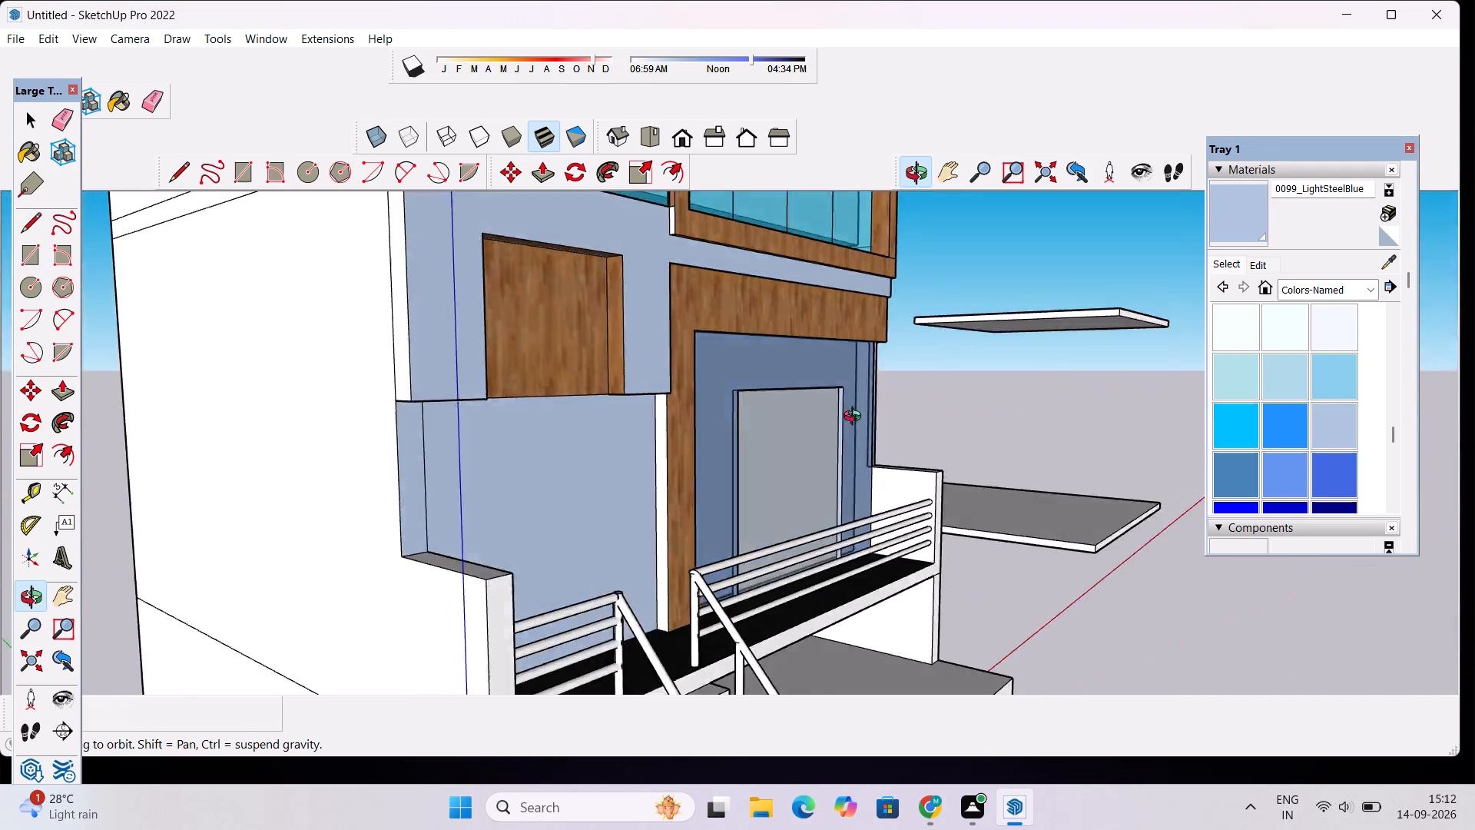
{"action": "left_click_drag", "start_coordinate": [856, 418], "coordinate": [1058, 568]}
{"action": "scroll", "coordinate": [840, 483], "scroll_direction": "down", "scroll_amount": 14}
{"action": "left_click_drag", "start_coordinate": [877, 334], "coordinate": [758, 380]}
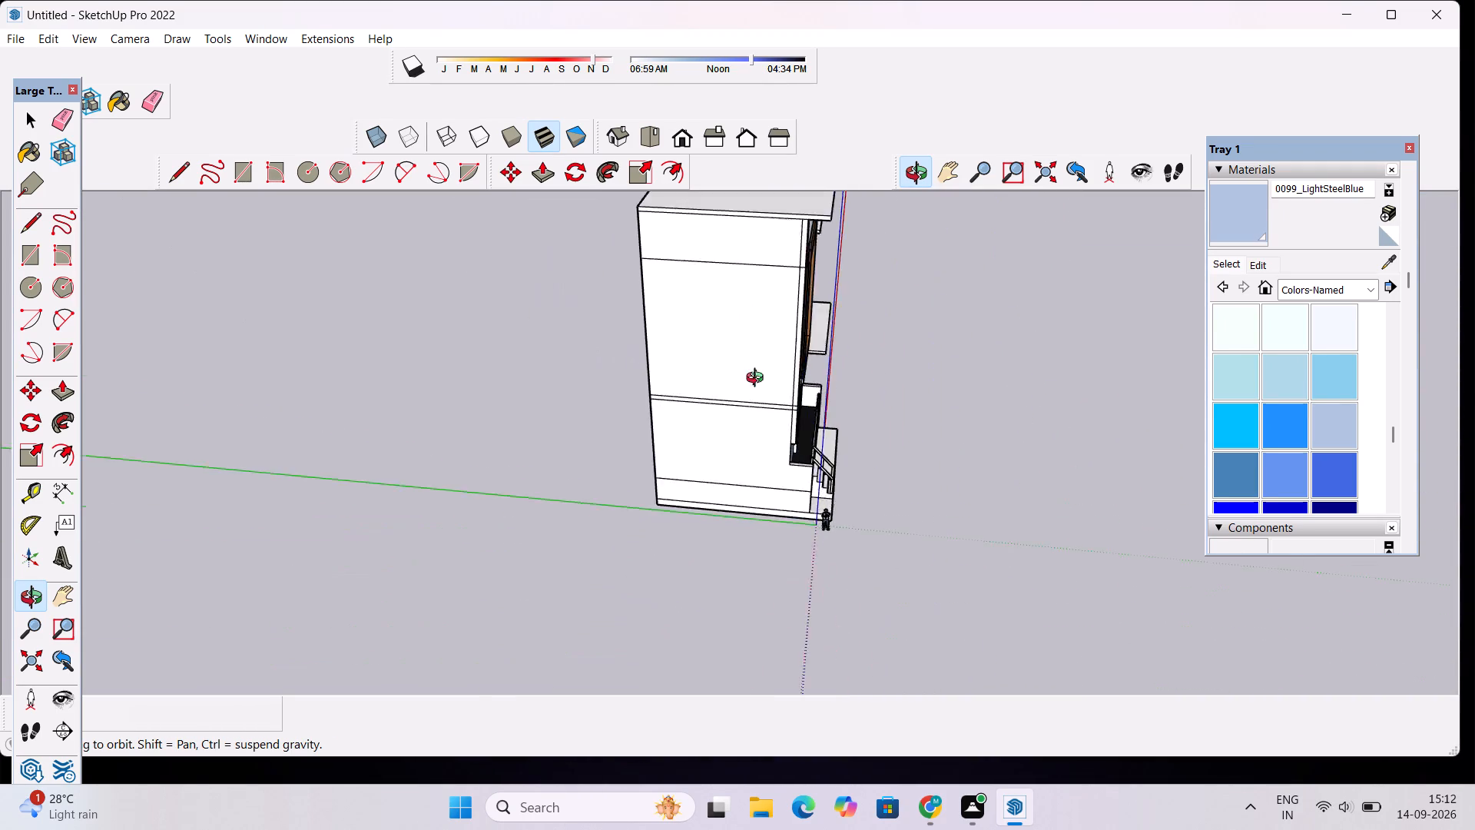
{"action": "left_click_drag", "start_coordinate": [758, 380], "coordinate": [665, 440]}
{"action": "scroll", "coordinate": [691, 408], "scroll_direction": "up", "scroll_amount": 5}
{"action": "scroll", "coordinate": [709, 376], "scroll_direction": "down", "scroll_amount": 3}
{"action": "left_click_drag", "start_coordinate": [709, 370], "coordinate": [699, 427], "text": "shift"}
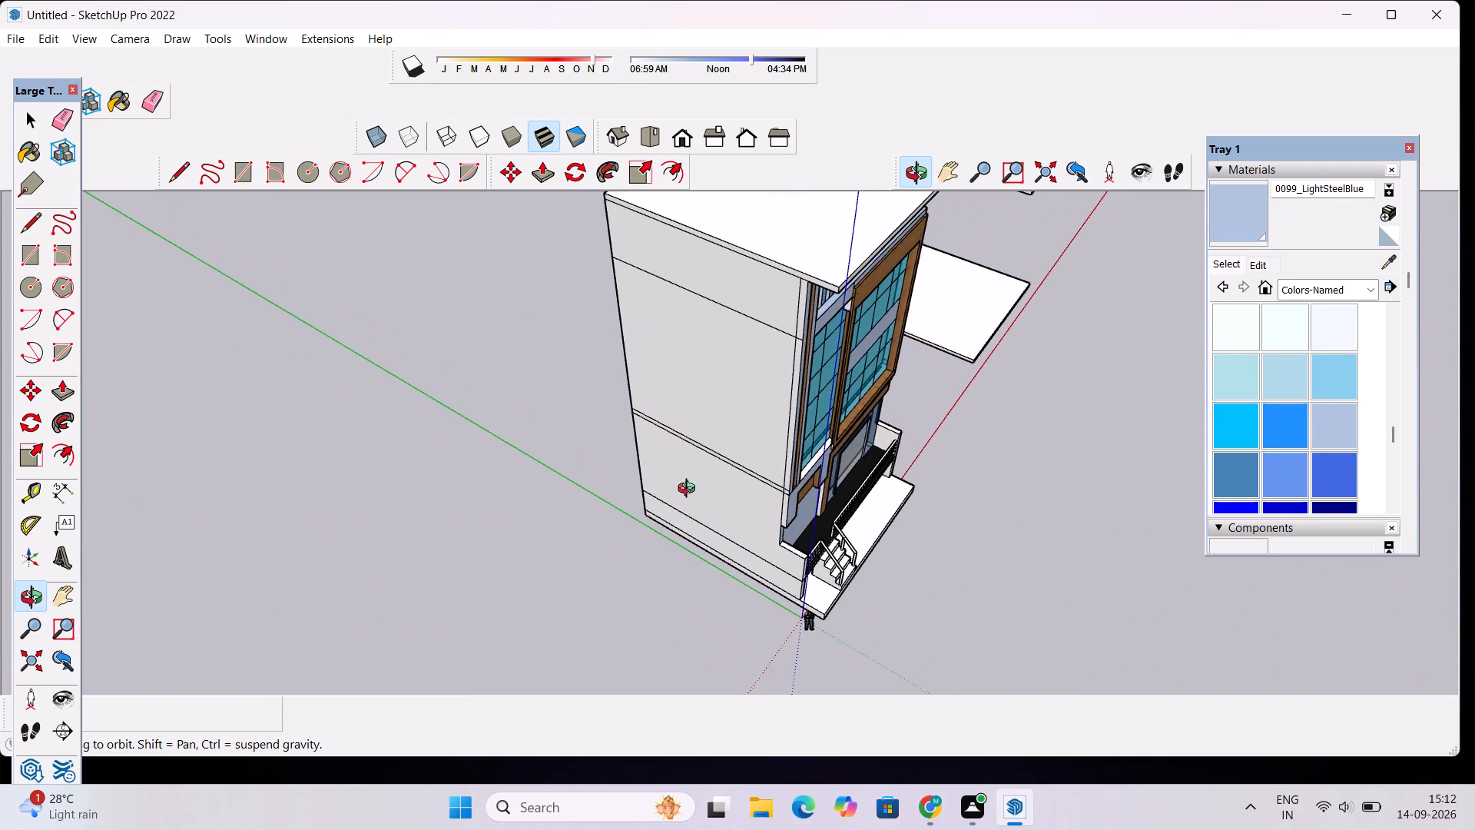
{"action": "left_click_drag", "start_coordinate": [690, 490], "coordinate": [745, 302]}
{"action": "key", "text": "space"}
{"action": "key", "text": "e"}
{"action": "left_click_drag", "start_coordinate": [721, 247], "coordinate": [740, 476]}
{"action": "left_click_drag", "start_coordinate": [754, 218], "coordinate": [767, 270]}
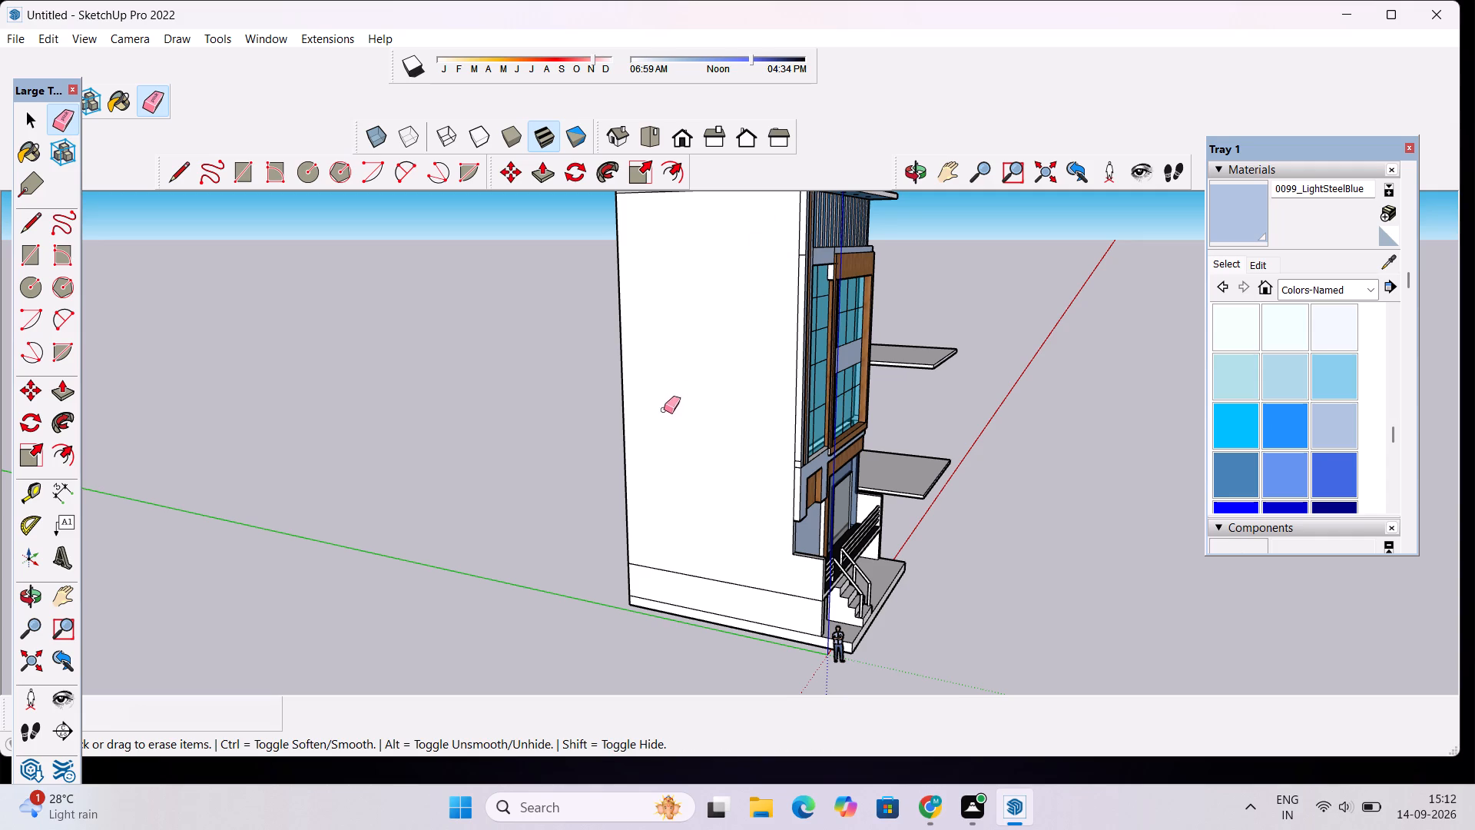
{"action": "left_click_drag", "start_coordinate": [718, 553], "coordinate": [731, 605]}
{"action": "scroll", "coordinate": [706, 492], "scroll_direction": "down", "scroll_amount": 6}
{"action": "scroll", "coordinate": [764, 362], "scroll_direction": "up", "scroll_amount": 2}
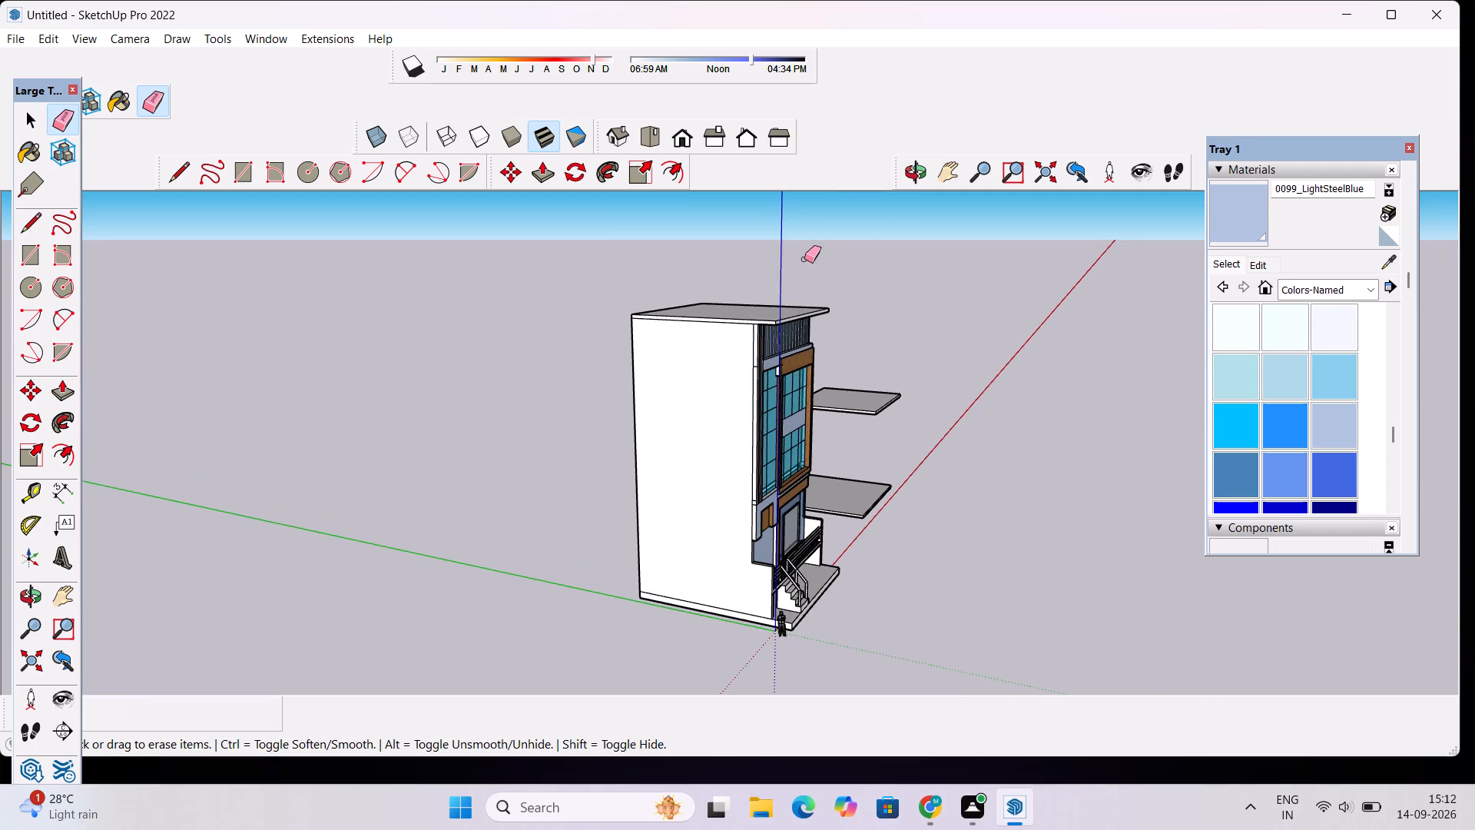
Erase the short horizontal edge on the narrow white strip between the side wall and the facade's upper corner.
{"action": "scroll", "coordinate": [804, 259], "scroll_direction": "up", "scroll_amount": 1}
{"action": "scroll", "coordinate": [773, 390], "scroll_direction": "up", "scroll_amount": 16}
{"action": "left_click_drag", "start_coordinate": [663, 312], "coordinate": [663, 314]}
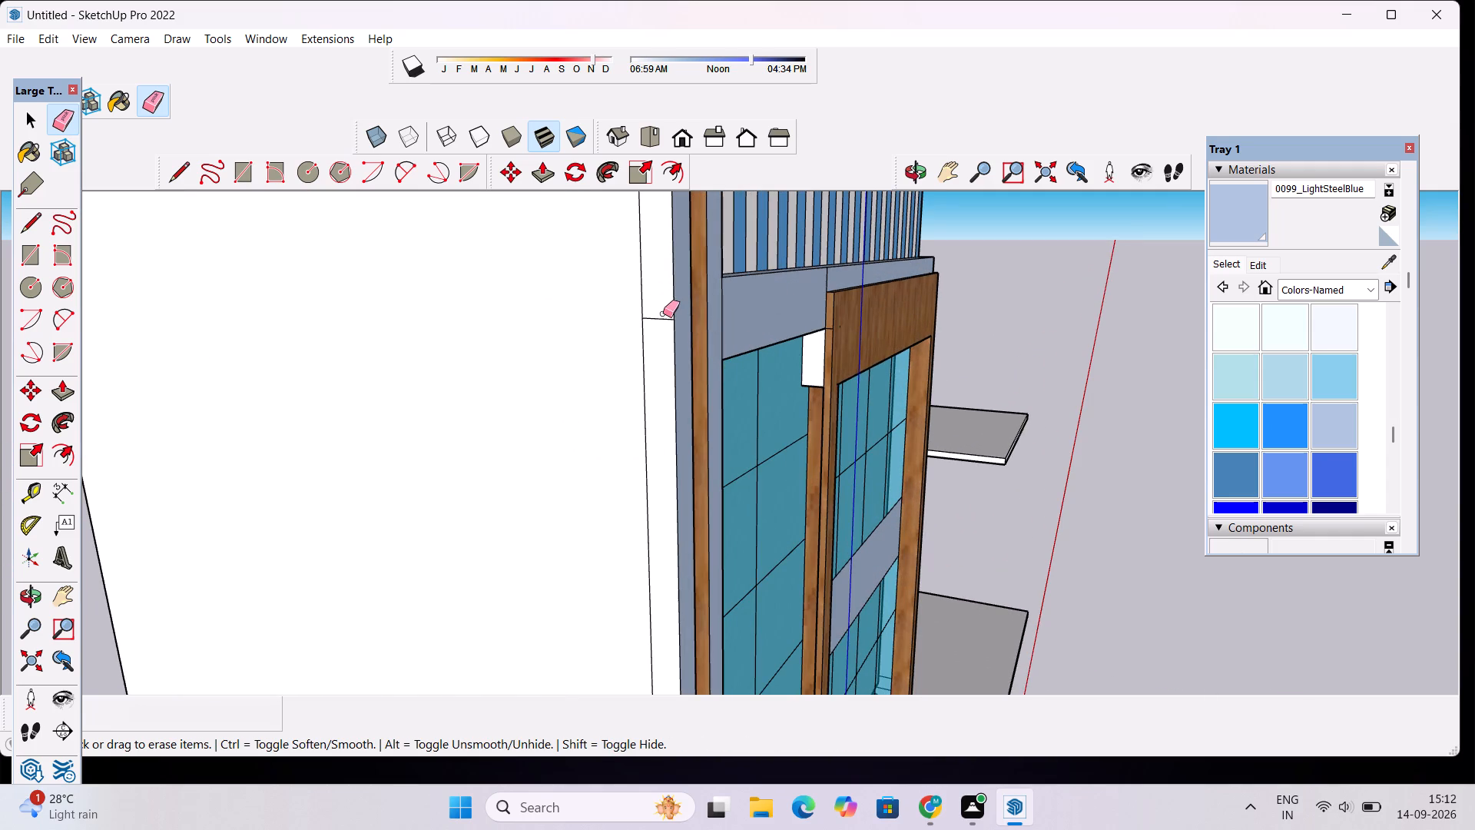
{"action": "left_click_drag", "start_coordinate": [663, 314], "coordinate": [665, 322]}
Paint the narrow white strip at the facade's stair-side corner with 0099_LightSteelBlue.
{"action": "left_click_drag", "start_coordinate": [1251, 207], "coordinate": [1228, 220]}
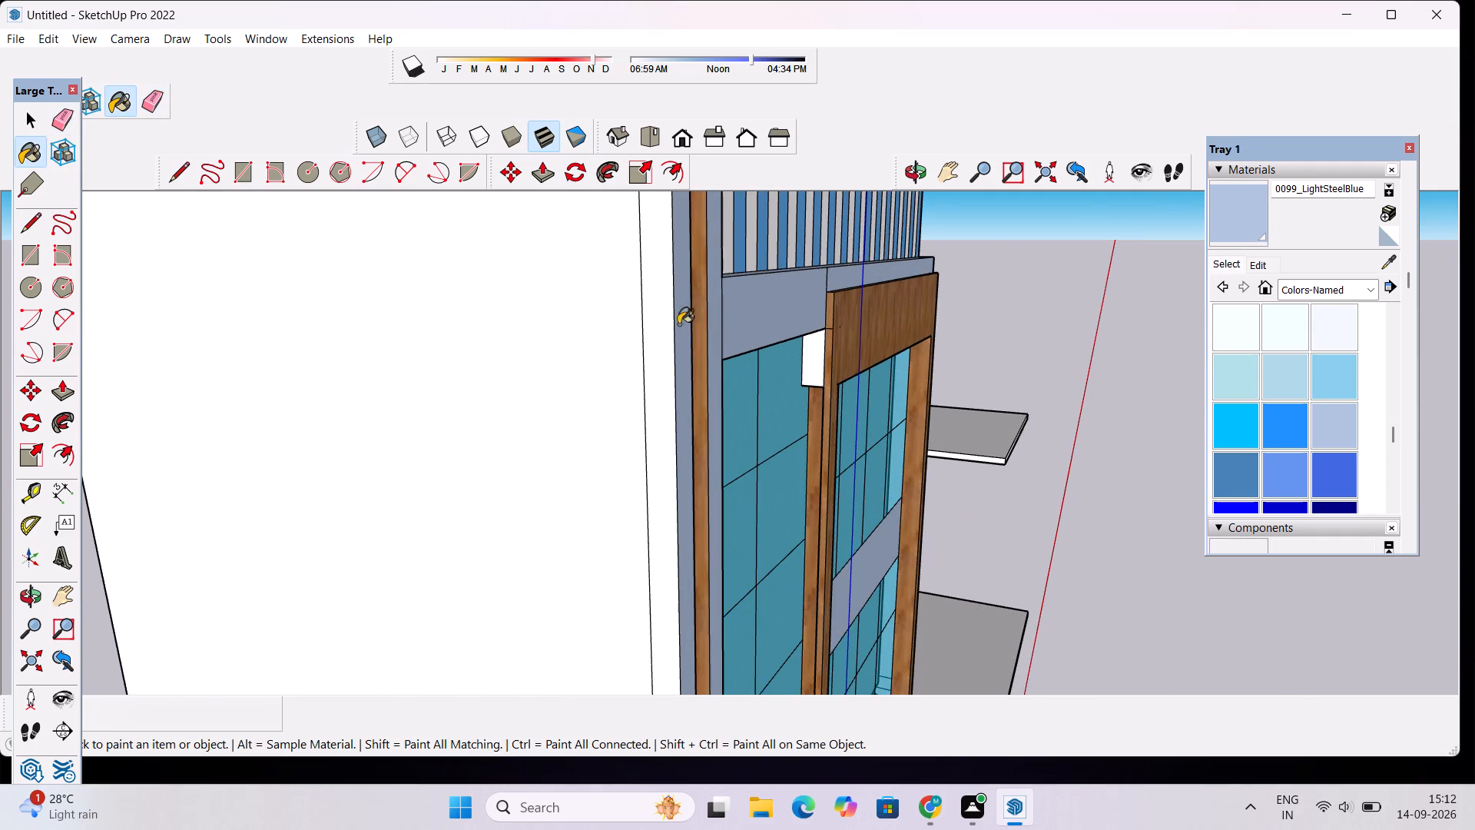
{"action": "left_click", "coordinate": [666, 313]}
{"action": "scroll", "coordinate": [665, 290], "scroll_direction": "down", "scroll_amount": 15}
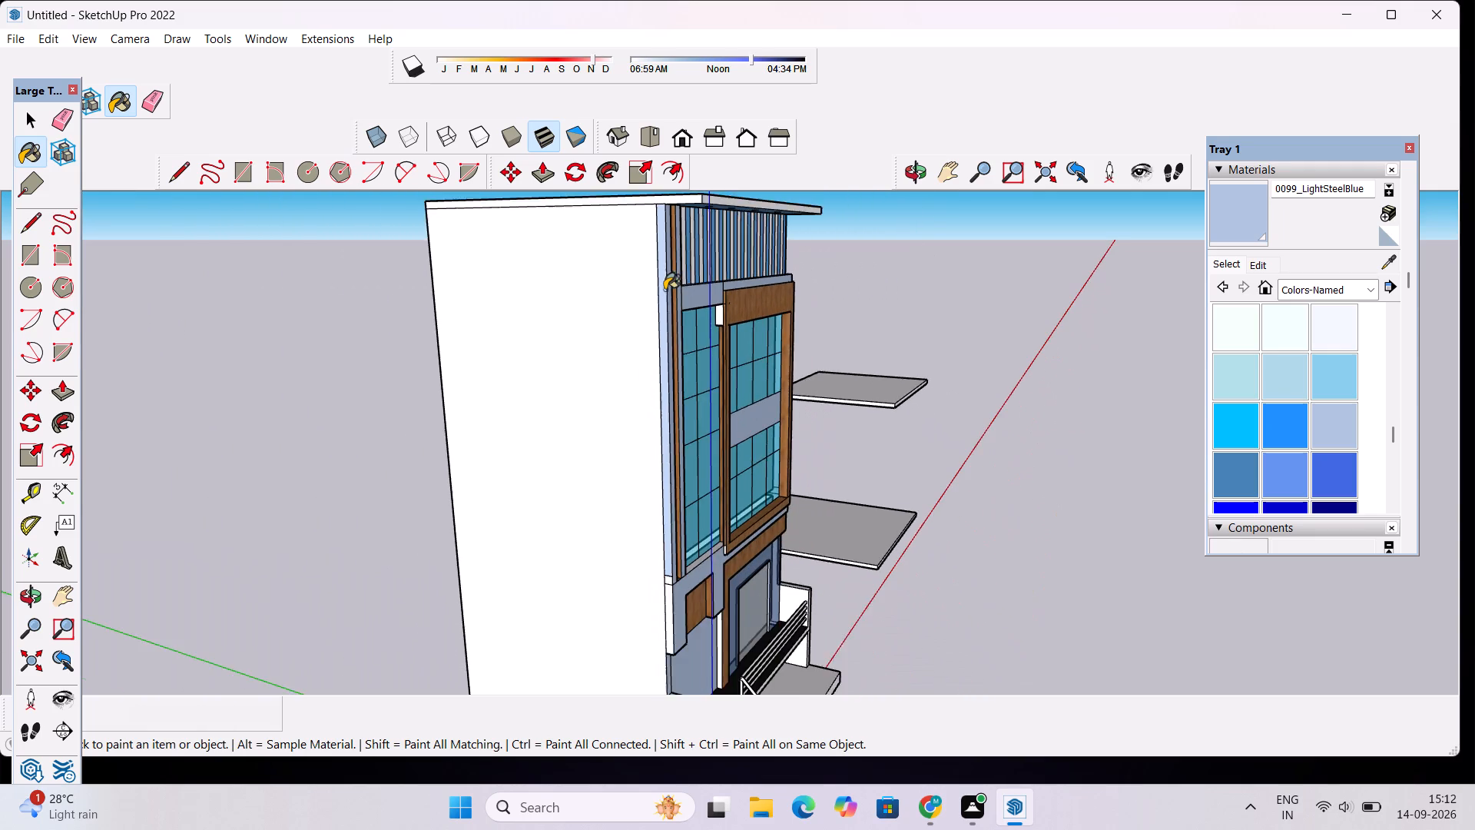
Paint the top of the terrace end wall away from the stairs and the terrace's connected front edge with 0099_LightSteelBlue.
{"action": "left_click", "coordinate": [911, 174]}
{"action": "left_click_drag", "start_coordinate": [934, 281], "coordinate": [619, 96]}
{"action": "left_click_drag", "start_coordinate": [973, 288], "coordinate": [845, 514]}
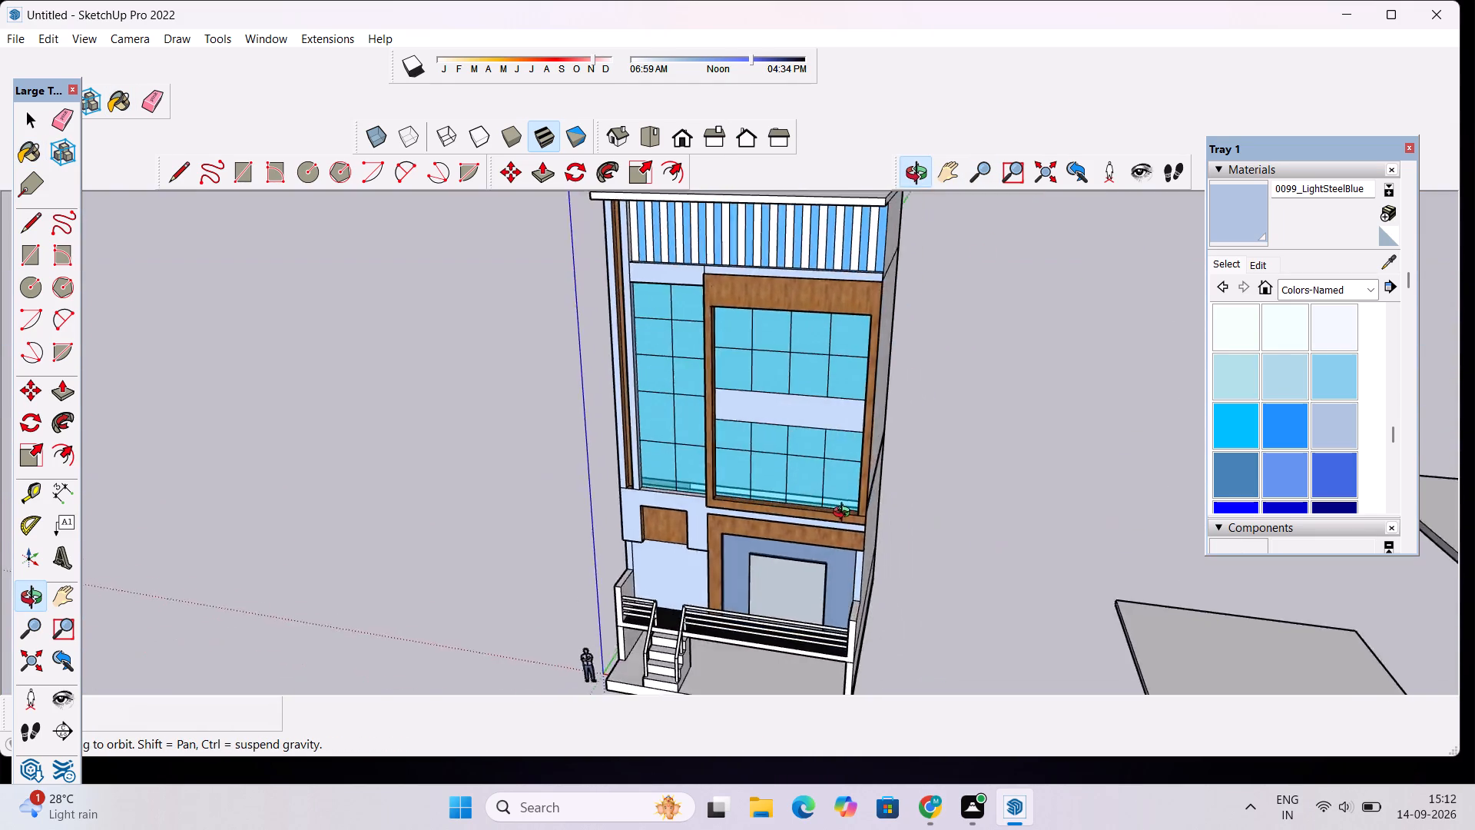
{"action": "left_click_drag", "start_coordinate": [845, 514], "coordinate": [883, 327]}
{"action": "scroll", "coordinate": [815, 313], "scroll_direction": "down", "scroll_amount": 5}
{"action": "left_click_drag", "start_coordinate": [795, 309], "coordinate": [787, 539]}
{"action": "scroll", "coordinate": [998, 417], "scroll_direction": "up", "scroll_amount": 4}
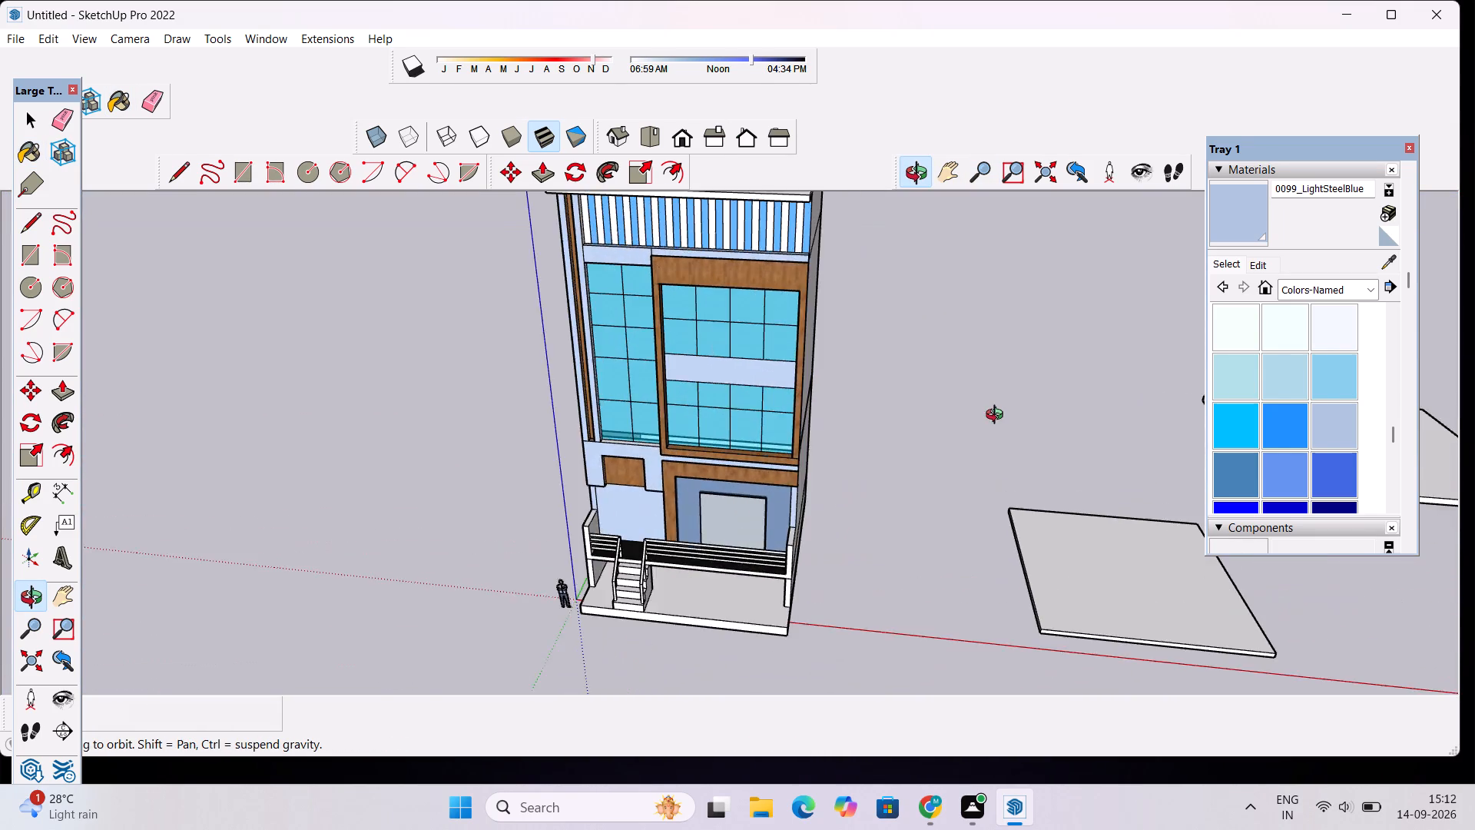
{"action": "left_click_drag", "start_coordinate": [1003, 401], "coordinate": [591, 357]}
{"action": "left_click_drag", "start_coordinate": [635, 397], "coordinate": [960, 539]}
{"action": "scroll", "coordinate": [875, 566], "scroll_direction": "up", "scroll_amount": 9}
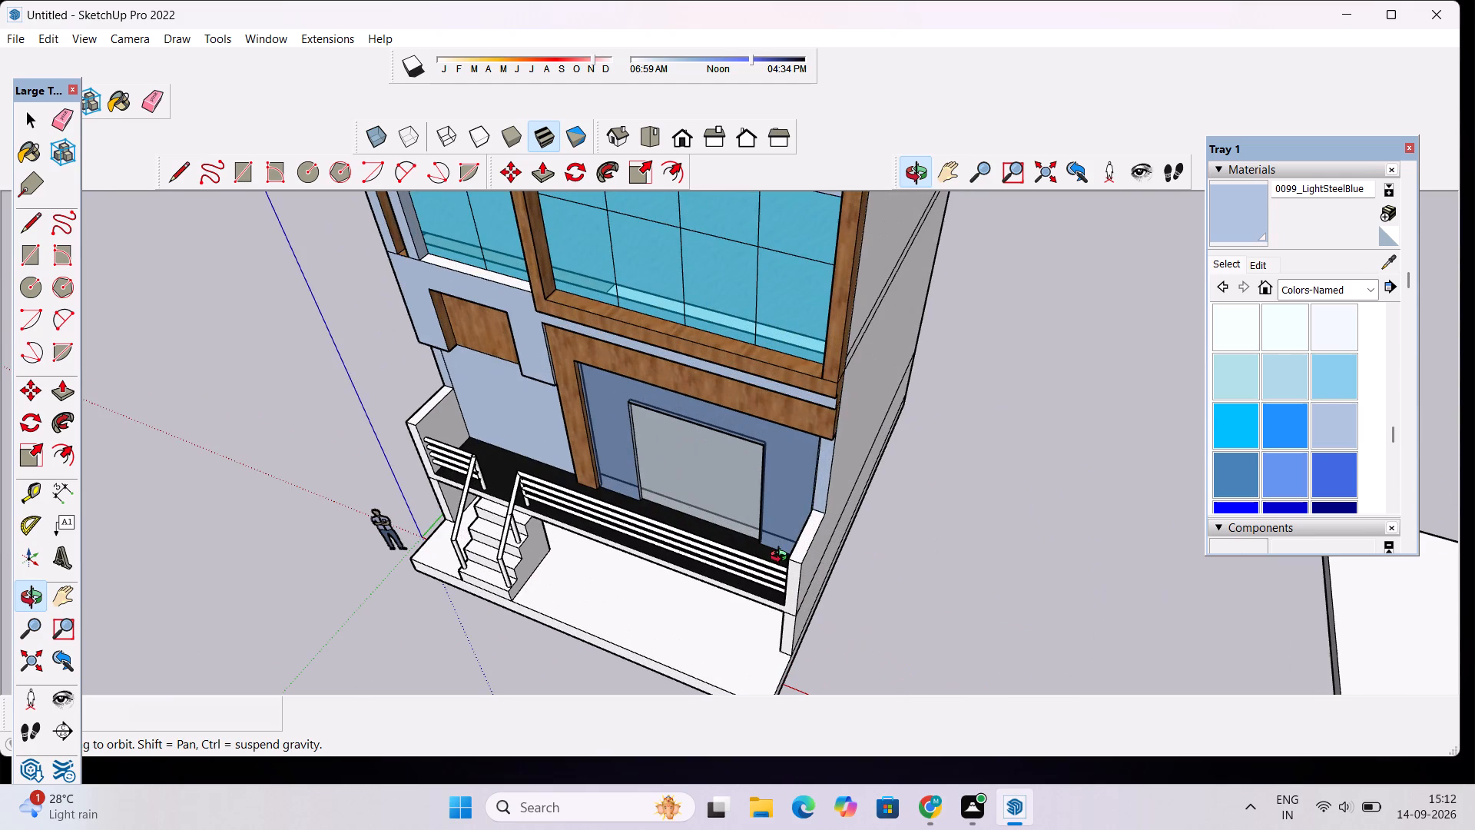
{"action": "scroll", "coordinate": [782, 558], "scroll_direction": "down", "scroll_amount": 3}
{"action": "left_click_drag", "start_coordinate": [912, 598], "coordinate": [631, 464]}
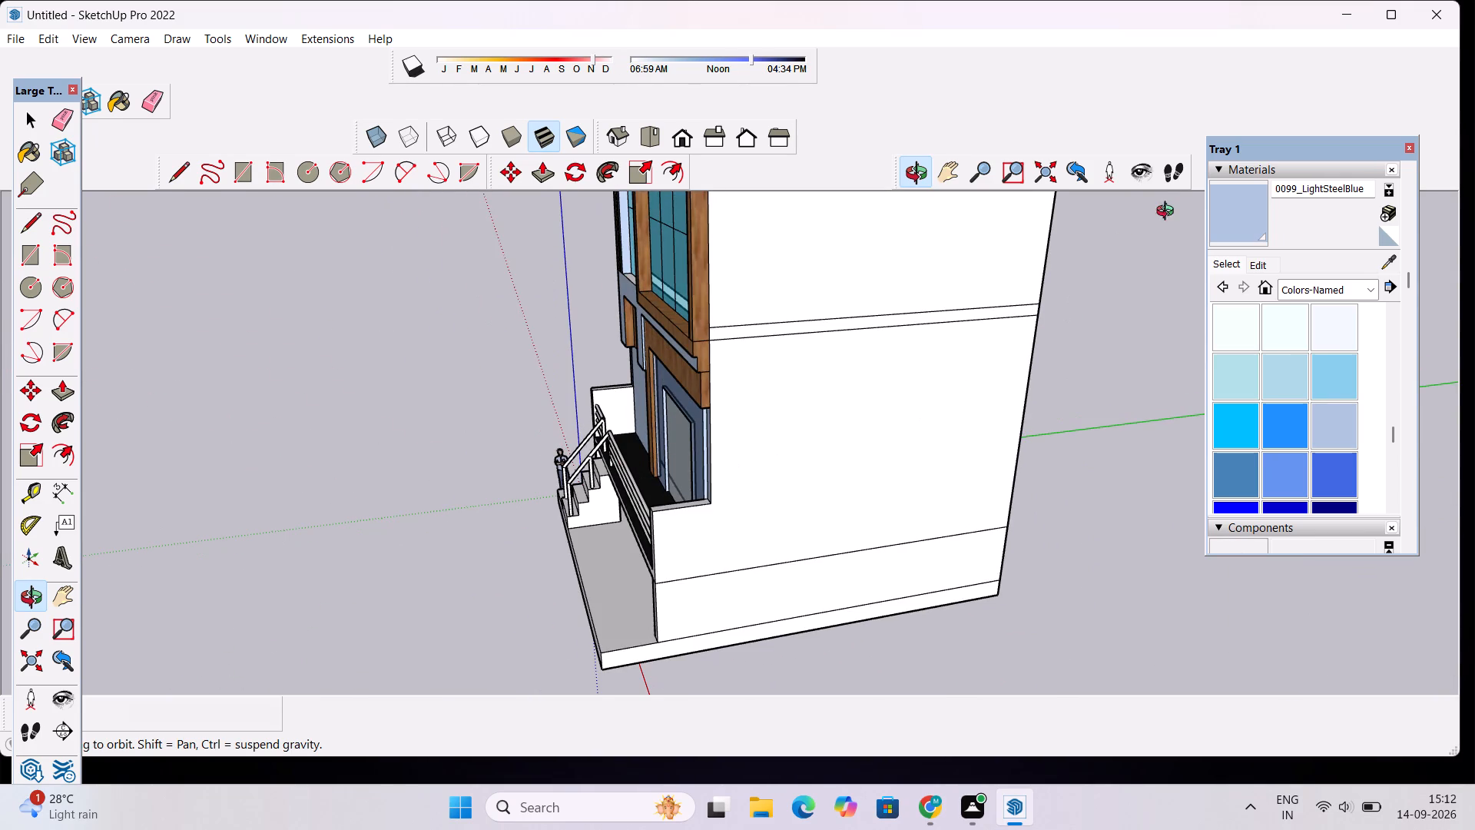
{"action": "left_click", "coordinate": [1234, 214]}
{"action": "scroll", "coordinate": [548, 558], "scroll_direction": "up", "scroll_amount": 9}
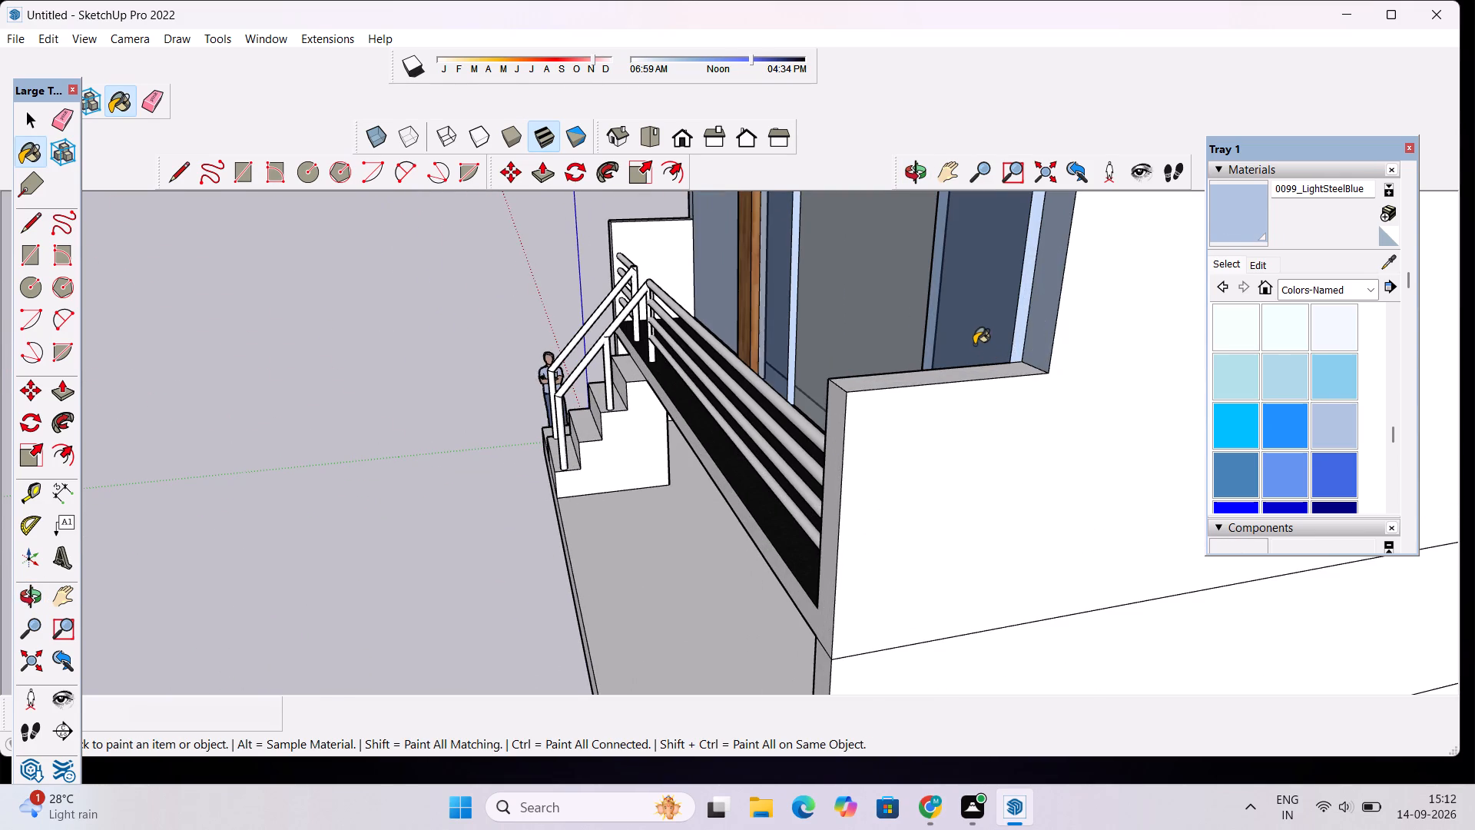
{"action": "left_click", "coordinate": [974, 340]}
{"action": "left_click", "coordinate": [876, 417]}
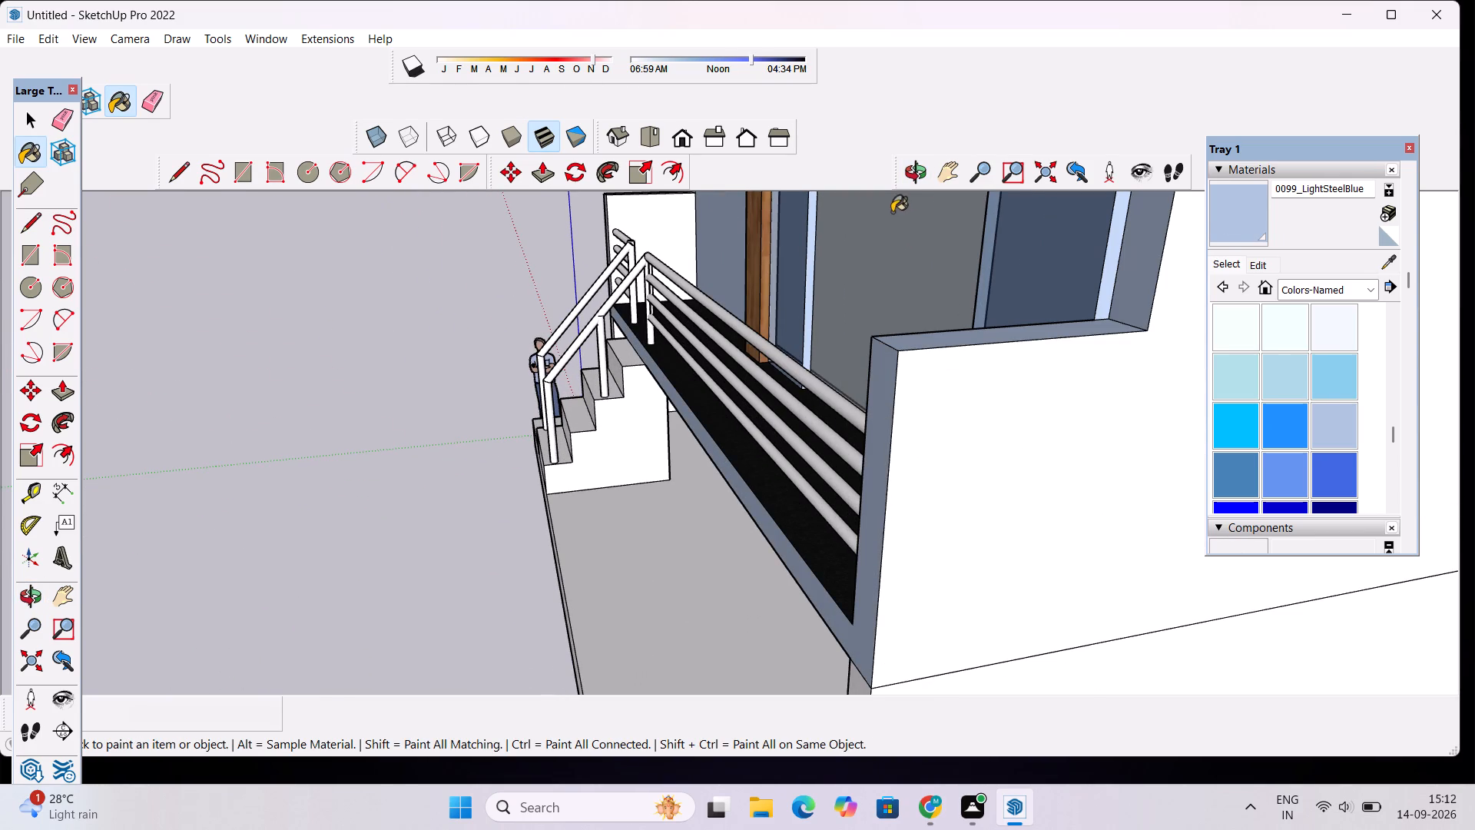
Paint the top and inner face of the stair-side terrace end wall and the opposite end wall's inner face with 0099_LightSteelBlue.
{"action": "left_click", "coordinate": [906, 171]}
{"action": "left_click_drag", "start_coordinate": [535, 454], "coordinate": [808, 445]}
{"action": "scroll", "coordinate": [813, 443], "scroll_direction": "down", "scroll_amount": 5}
{"action": "left_click_drag", "start_coordinate": [712, 540], "coordinate": [732, 478]}
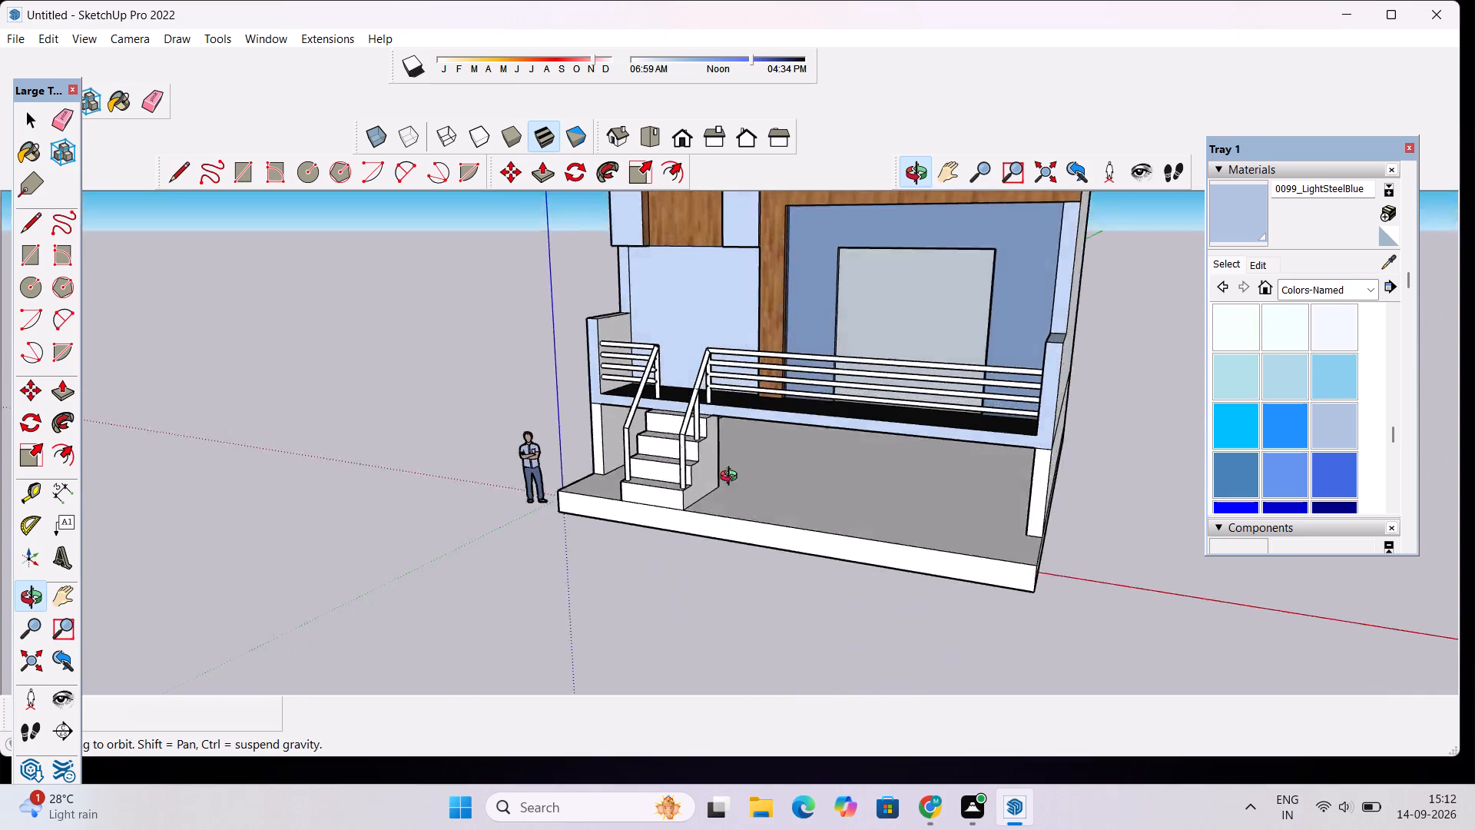
{"action": "left_click_drag", "start_coordinate": [732, 478], "coordinate": [800, 380]}
{"action": "scroll", "coordinate": [642, 330], "scroll_direction": "up", "scroll_amount": 3}
{"action": "left_click_drag", "start_coordinate": [631, 451], "coordinate": [624, 672]}
{"action": "scroll", "coordinate": [576, 424], "scroll_direction": "up", "scroll_amount": 5}
{"action": "left_click_drag", "start_coordinate": [616, 382], "coordinate": [633, 424]}
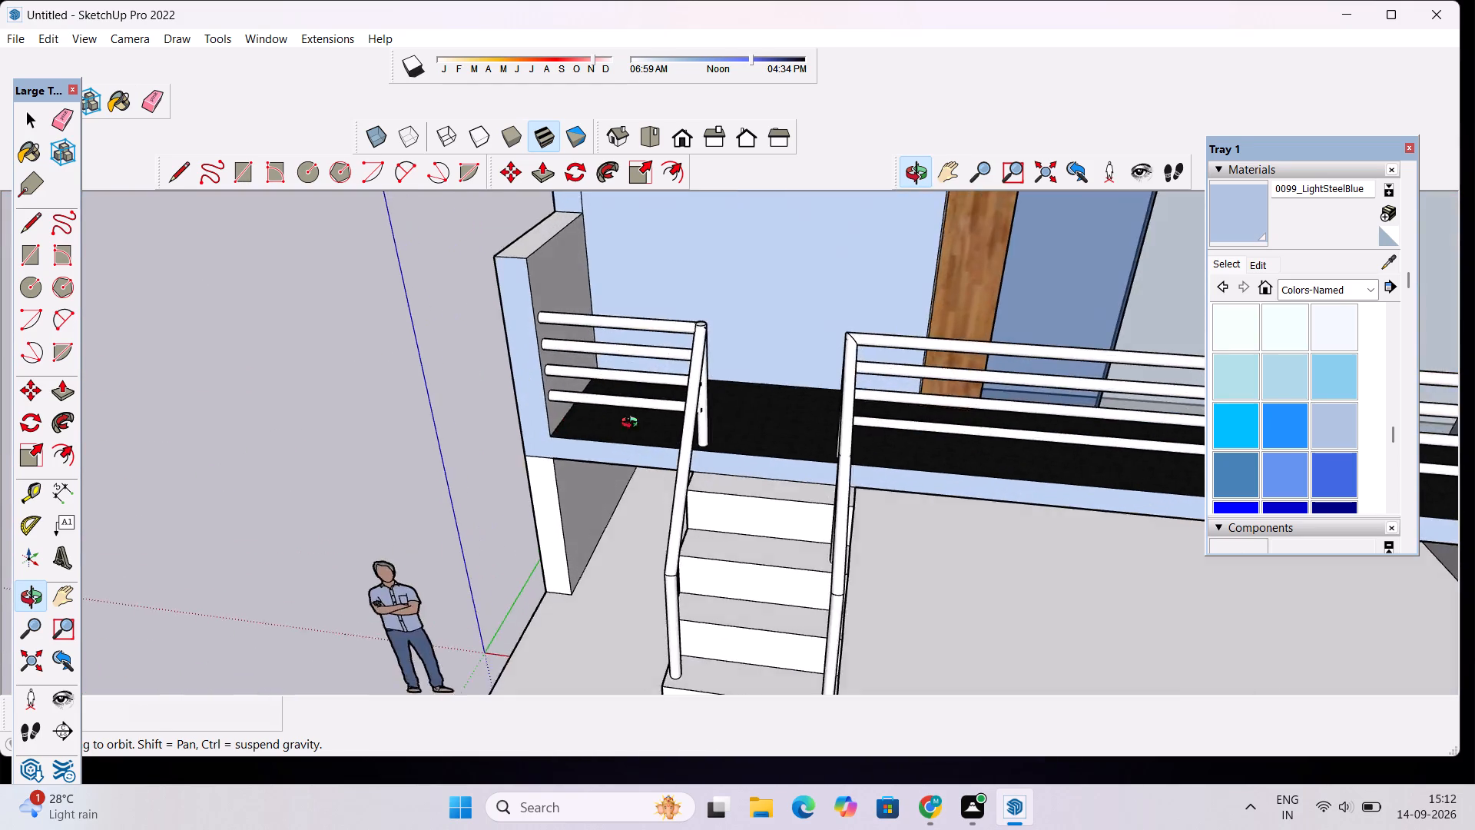
{"action": "left_click_drag", "start_coordinate": [633, 424], "coordinate": [668, 523]}
{"action": "scroll", "coordinate": [655, 497], "scroll_direction": "down", "scroll_amount": 3}
{"action": "left_click_drag", "start_coordinate": [588, 447], "coordinate": [607, 539], "text": "shift"}
{"action": "left_click", "coordinate": [1228, 215]}
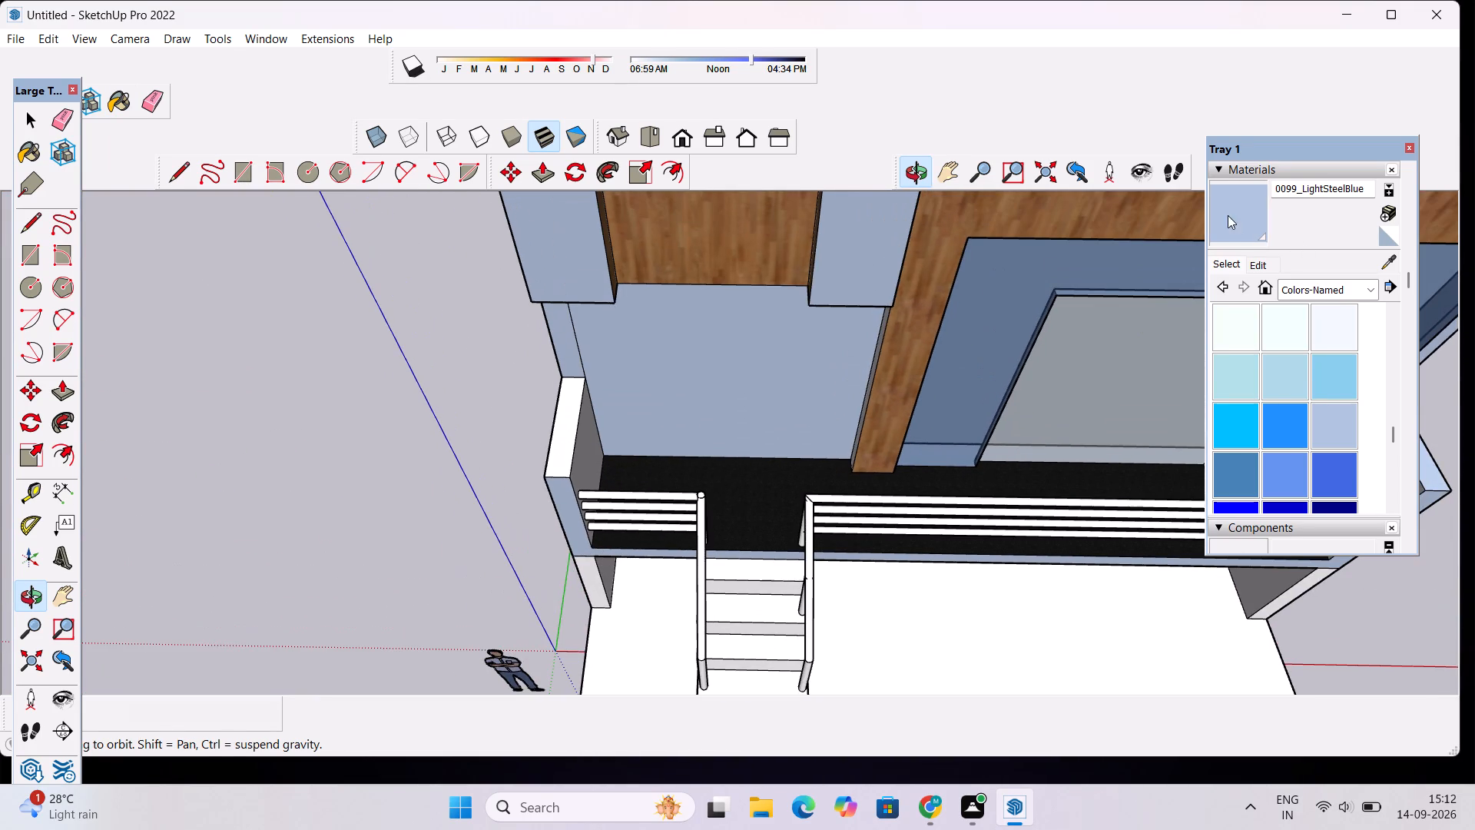
{"action": "left_click", "coordinate": [568, 423]}
{"action": "left_click", "coordinate": [585, 452]}
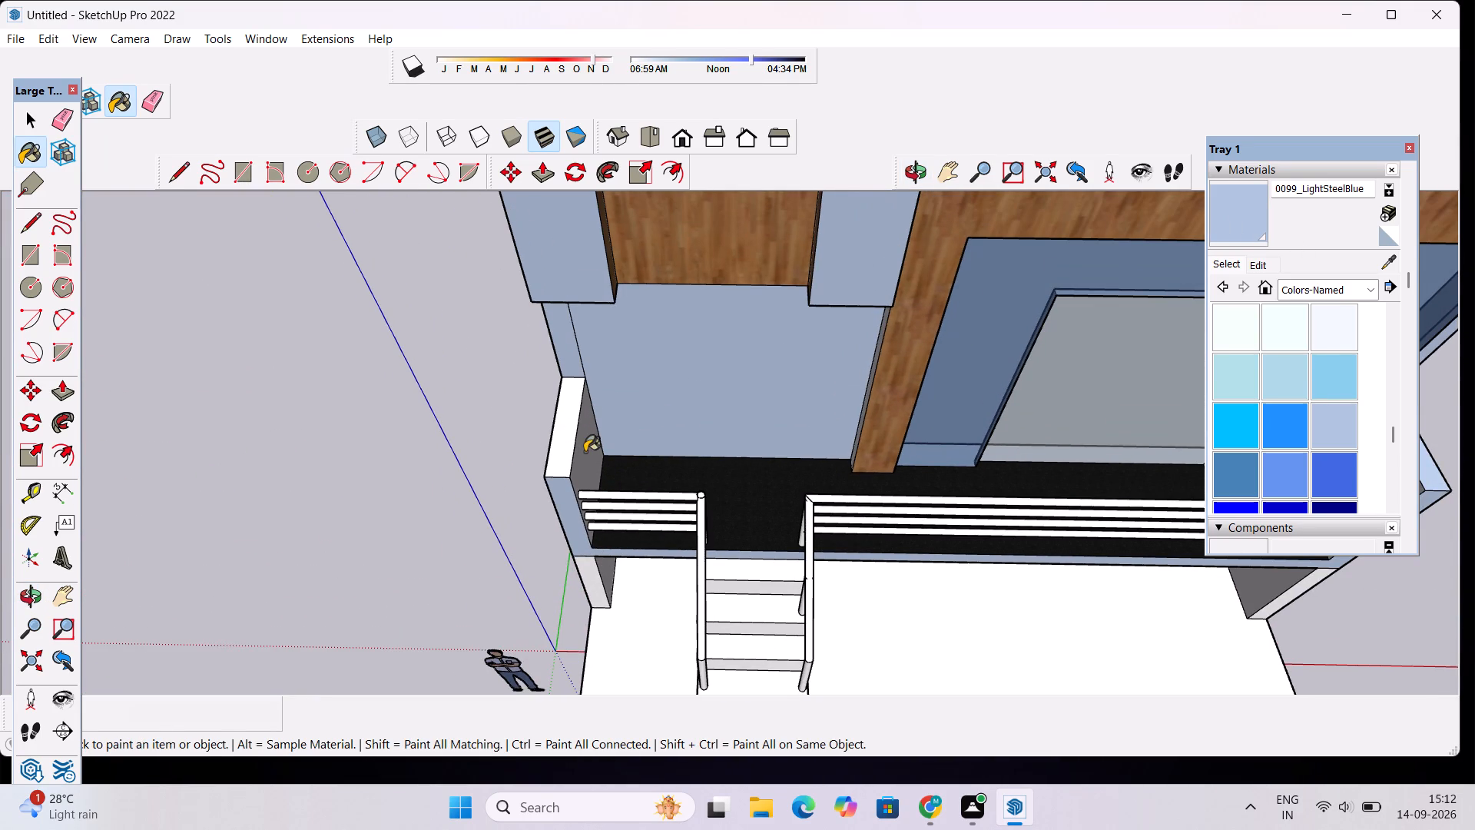
{"action": "scroll", "coordinate": [603, 443], "scroll_direction": "up", "scroll_amount": 1}
{"action": "scroll", "coordinate": [603, 443], "scroll_direction": "down", "scroll_amount": 10}
{"action": "scroll", "coordinate": [926, 467], "scroll_direction": "up", "scroll_amount": 8}
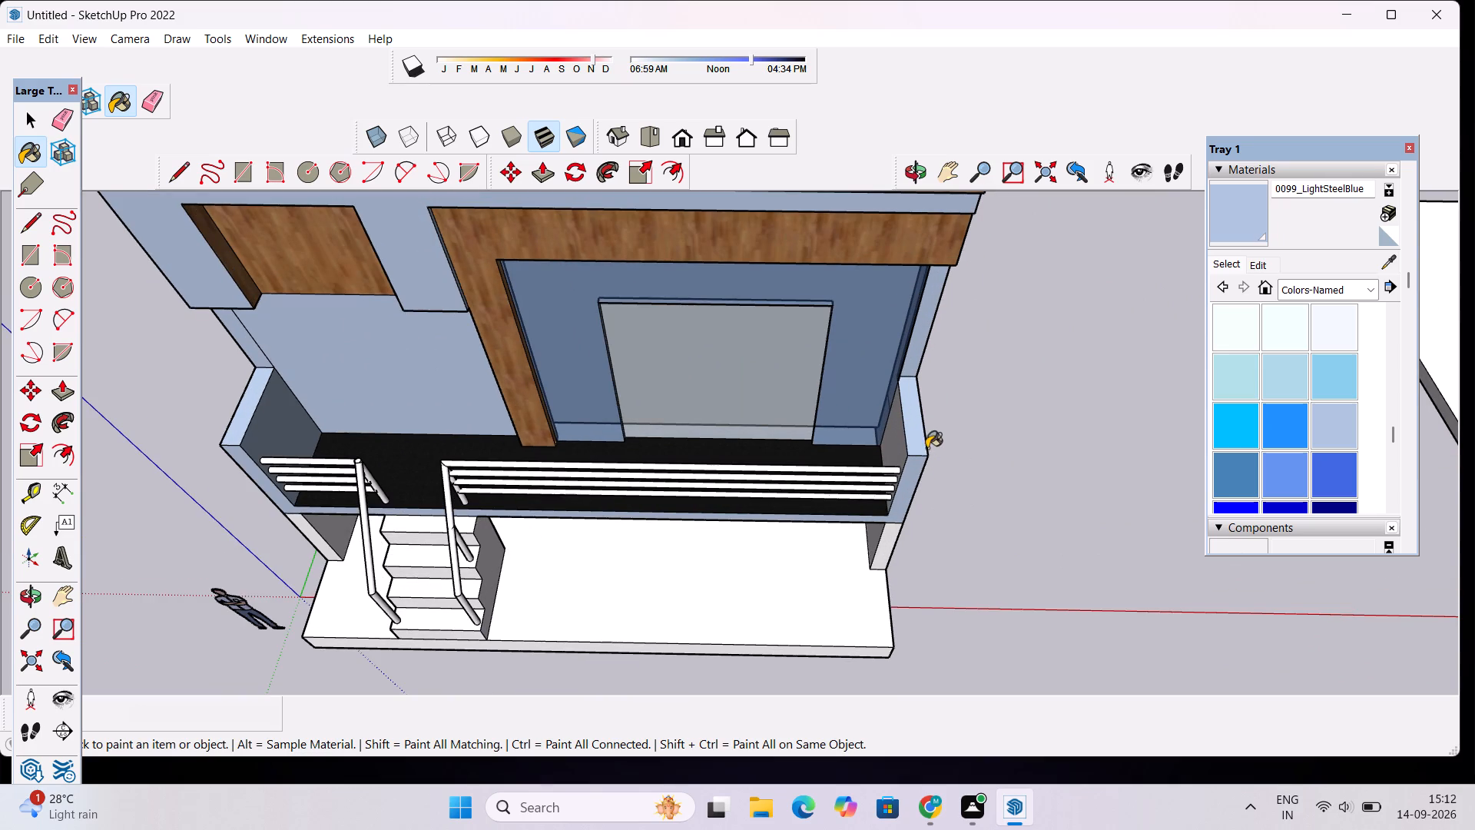
{"action": "left_click", "coordinate": [885, 444]}
{"action": "scroll", "coordinate": [893, 454], "scroll_direction": "down", "scroll_amount": 4}
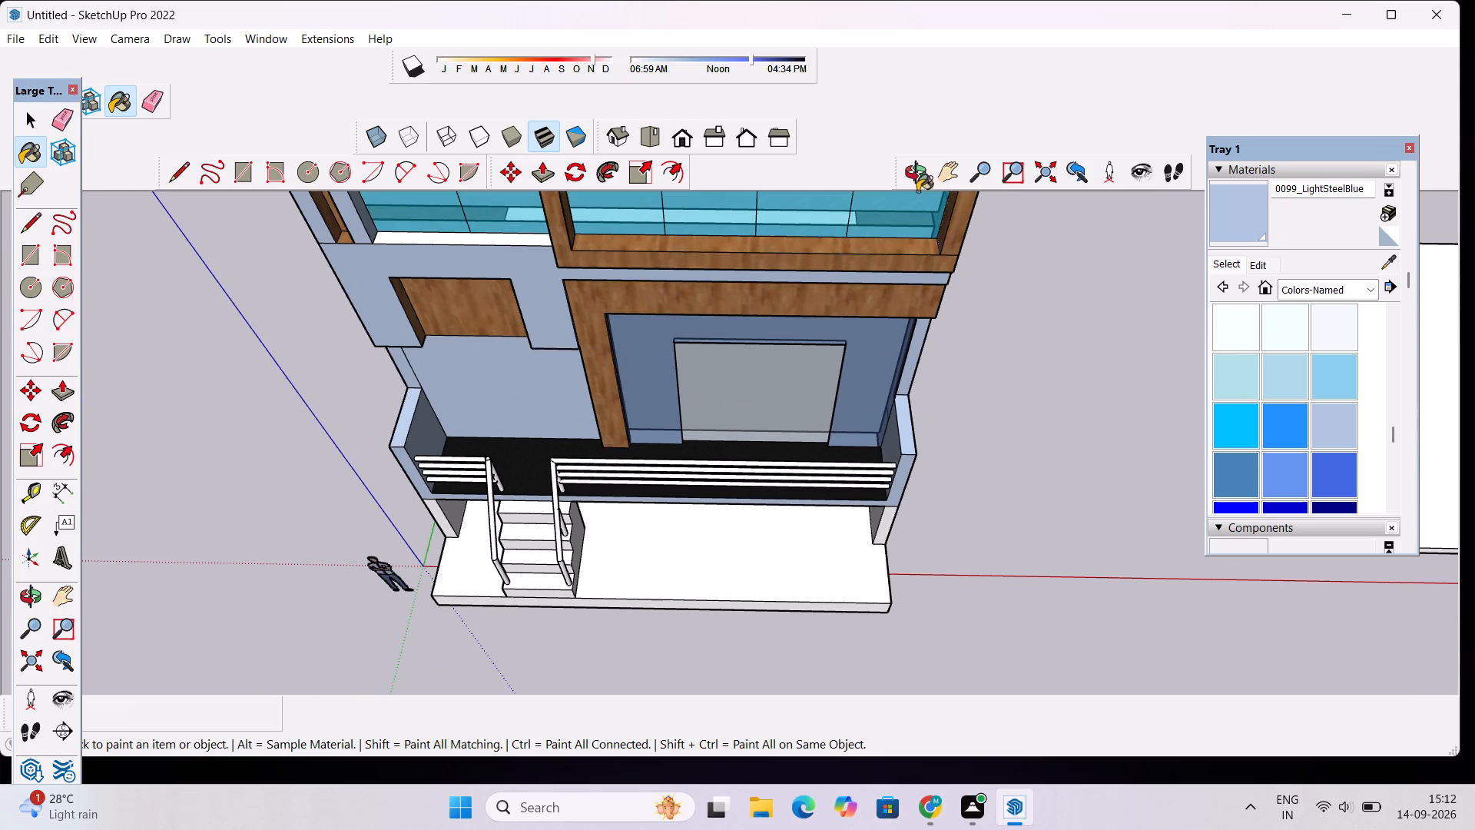
Paint the white sill below the narrow blue window above the wood recess with 0099_LightSteelBlue.
{"action": "left_click", "coordinate": [916, 185]}
{"action": "left_click_drag", "start_coordinate": [948, 441], "coordinate": [946, 496]}
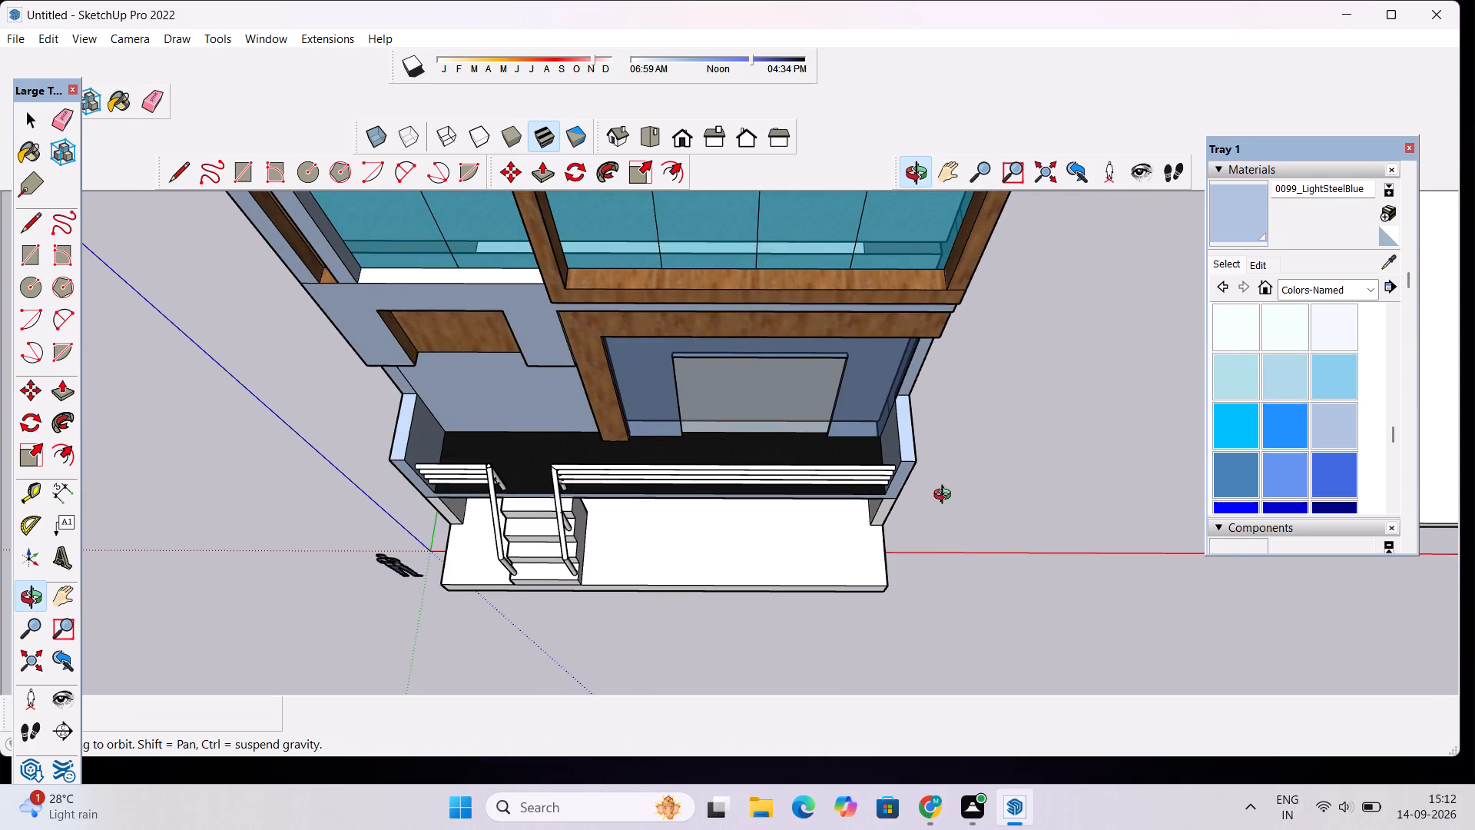
{"action": "left_click_drag", "start_coordinate": [394, 268], "coordinate": [453, 350], "text": "shift"}
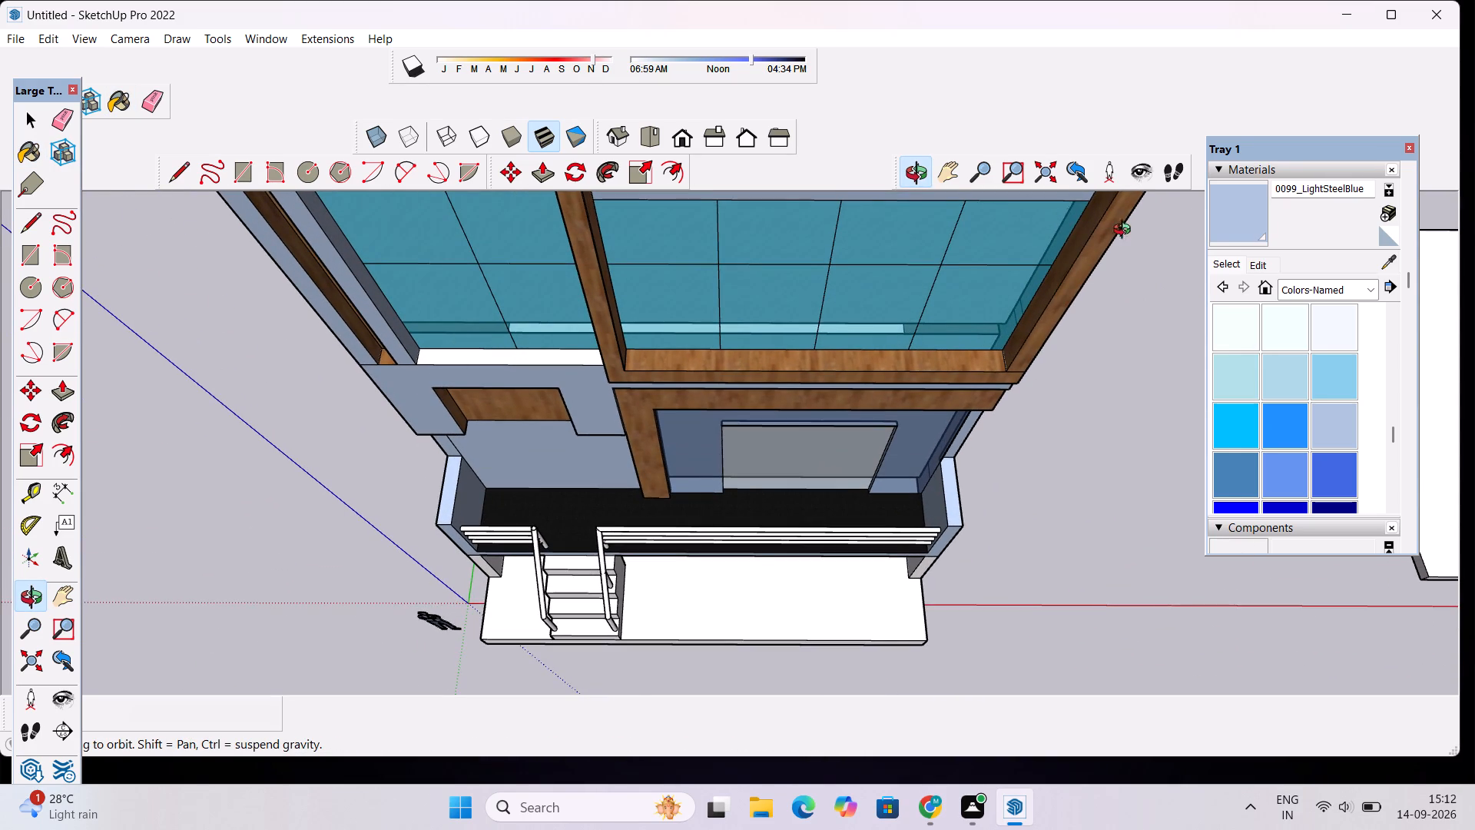
{"action": "left_click", "coordinate": [1226, 219]}
{"action": "scroll", "coordinate": [559, 379], "scroll_direction": "up", "scroll_amount": 3}
{"action": "left_click", "coordinate": [556, 360]}
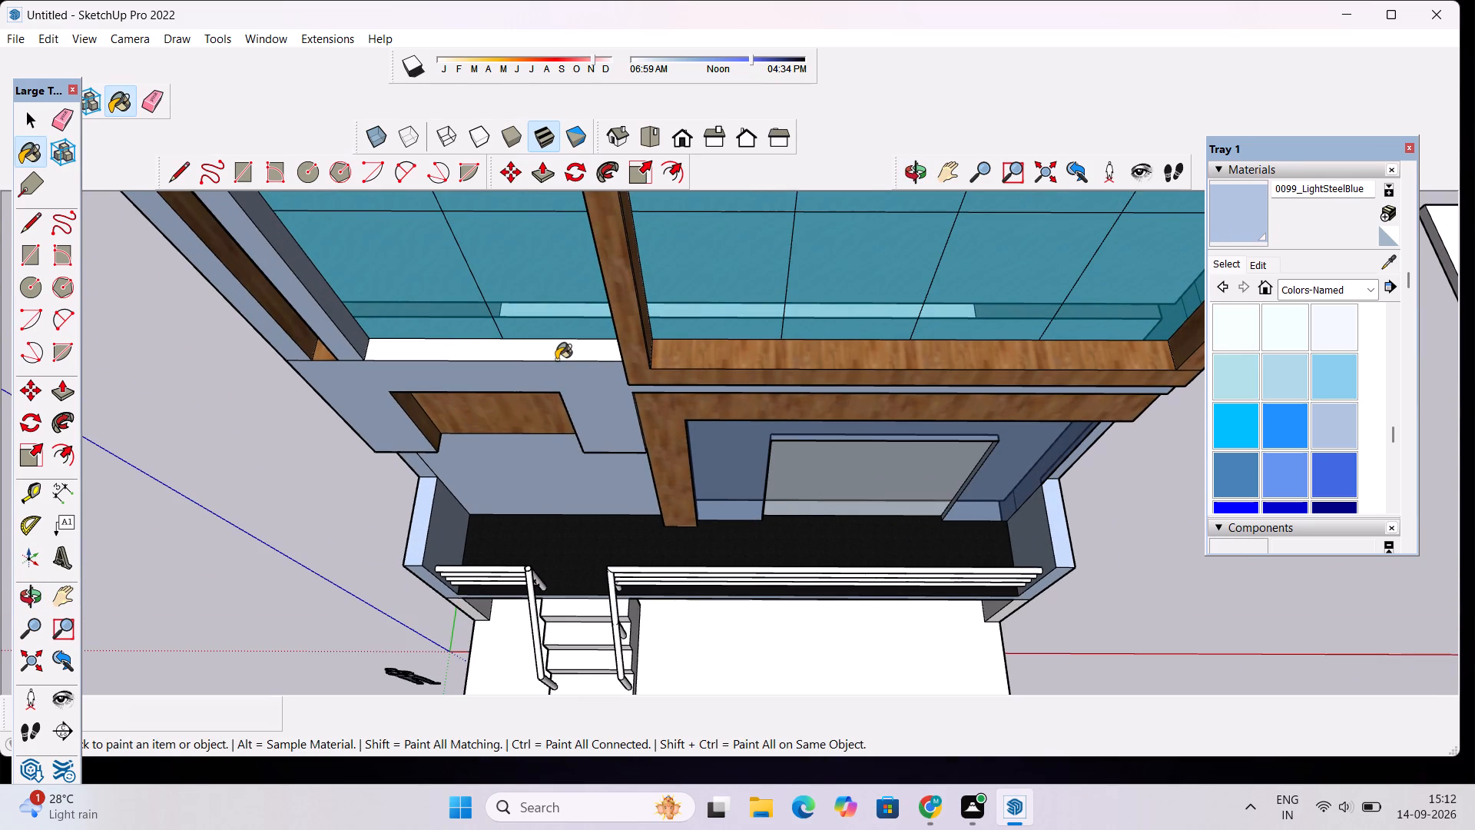
{"action": "scroll", "coordinate": [559, 359], "scroll_direction": "down", "scroll_amount": 5}
Erase the horizontal lines across the lower part of the side wall away from the stairs.
{"action": "left_click", "coordinate": [926, 181]}
{"action": "left_click_drag", "start_coordinate": [1080, 306], "coordinate": [858, 227]}
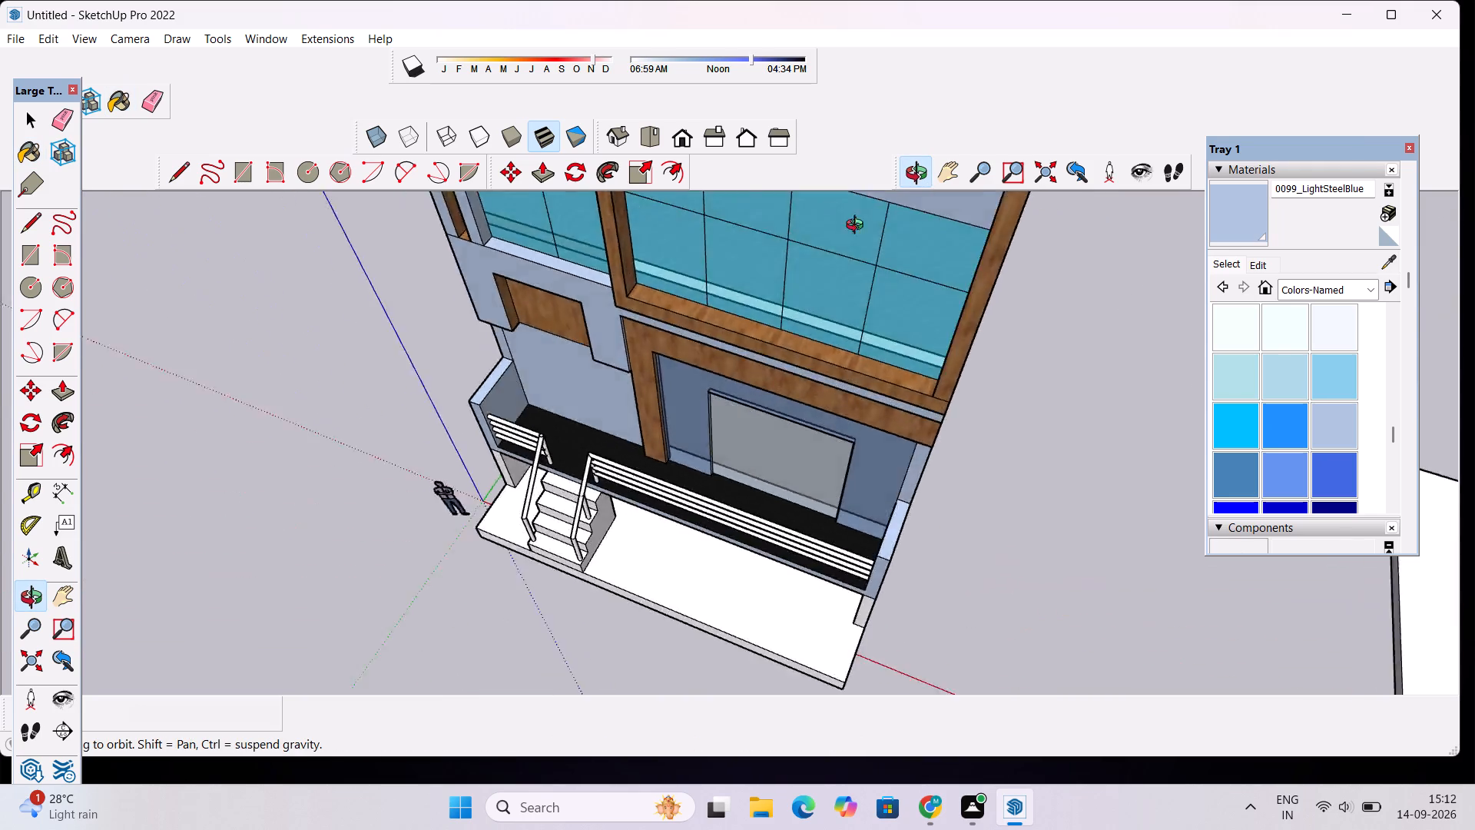
{"action": "left_click_drag", "start_coordinate": [858, 227], "coordinate": [668, 194]}
{"action": "left_click_drag", "start_coordinate": [749, 268], "coordinate": [731, 214]}
{"action": "scroll", "coordinate": [800, 281], "scroll_direction": "down", "scroll_amount": 5}
{"action": "left_click_drag", "start_coordinate": [790, 344], "coordinate": [721, 476], "text": "shift"}
{"action": "key", "text": "space"}
{"action": "type", "text": "e"}
{"action": "left_click_drag", "start_coordinate": [812, 389], "coordinate": [824, 437]}
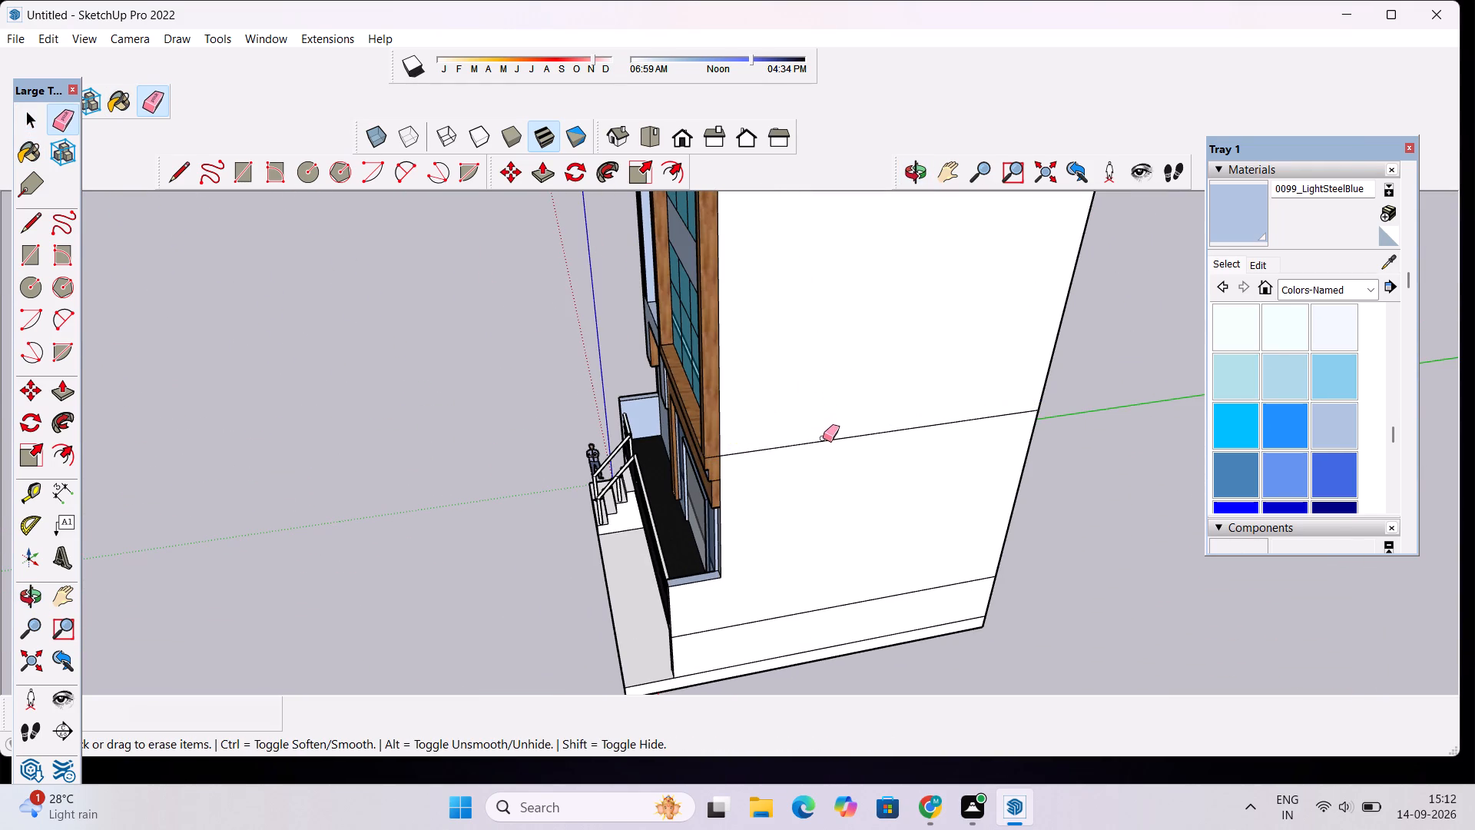
{"action": "left_click", "coordinate": [822, 438]}
{"action": "left_click_drag", "start_coordinate": [841, 542], "coordinate": [849, 610]}
{"action": "scroll", "coordinate": [888, 487], "scroll_direction": "down", "scroll_amount": 5}
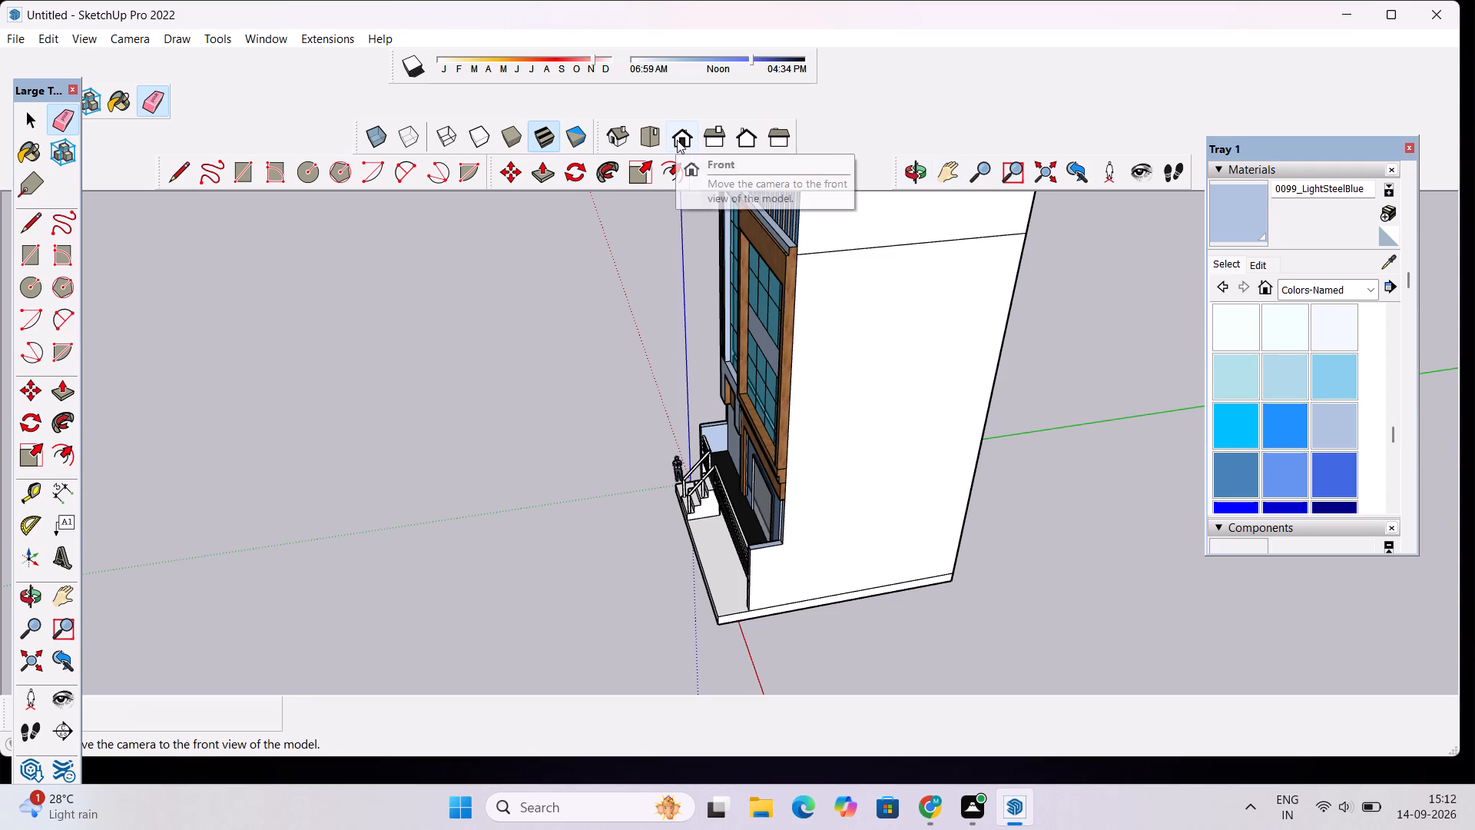
Delete the two loose slabs standing beside the building.
{"action": "left_click", "coordinate": [677, 140]}
{"action": "scroll", "coordinate": [740, 412], "scroll_direction": "down", "scroll_amount": 5}
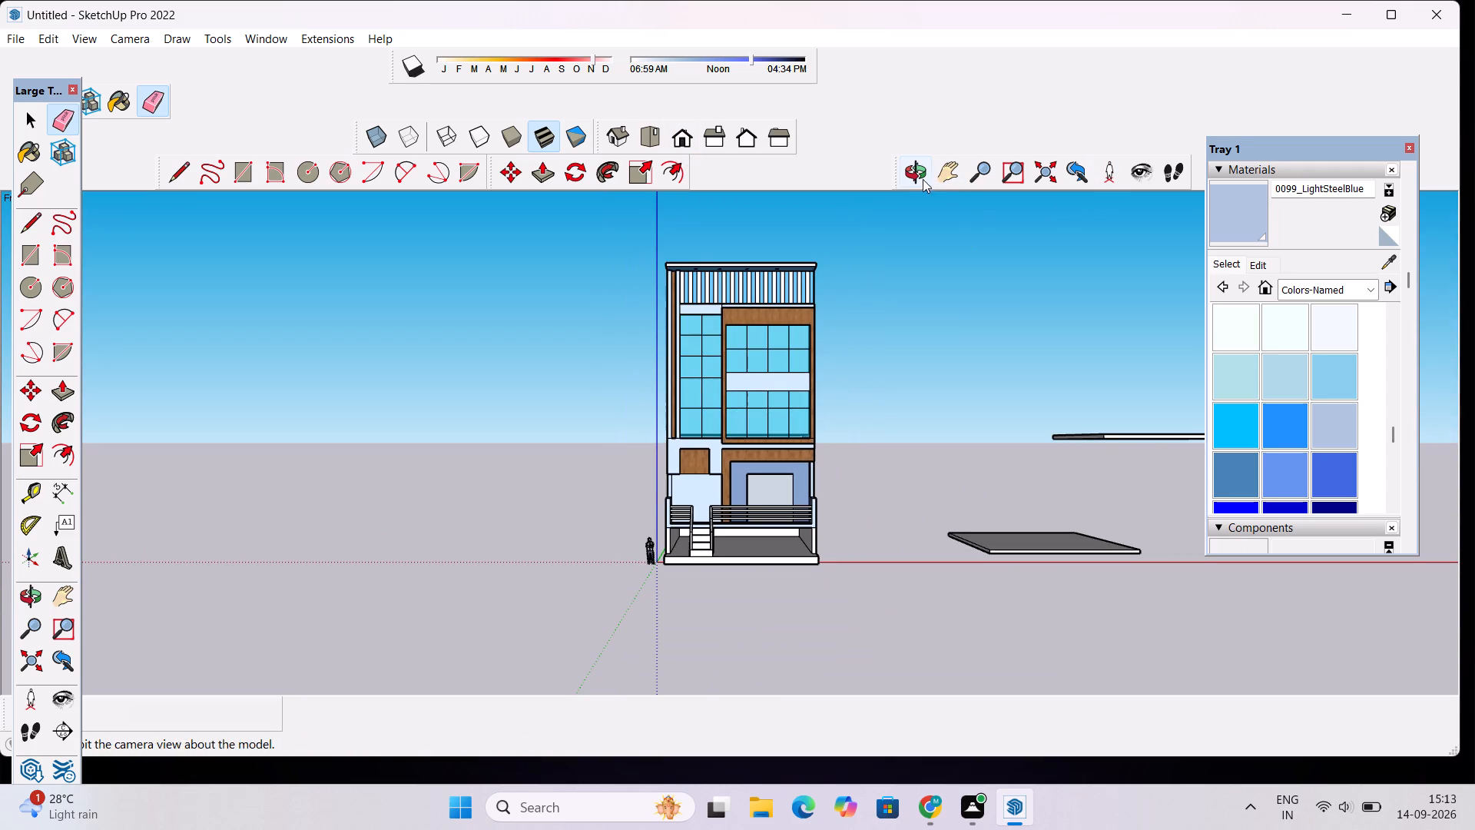
{"action": "left_click", "coordinate": [920, 177]}
{"action": "left_click_drag", "start_coordinate": [940, 310], "coordinate": [885, 508]}
{"action": "scroll", "coordinate": [724, 466], "scroll_direction": "down", "scroll_amount": 4}
{"action": "left_click_drag", "start_coordinate": [702, 476], "coordinate": [819, 363]}
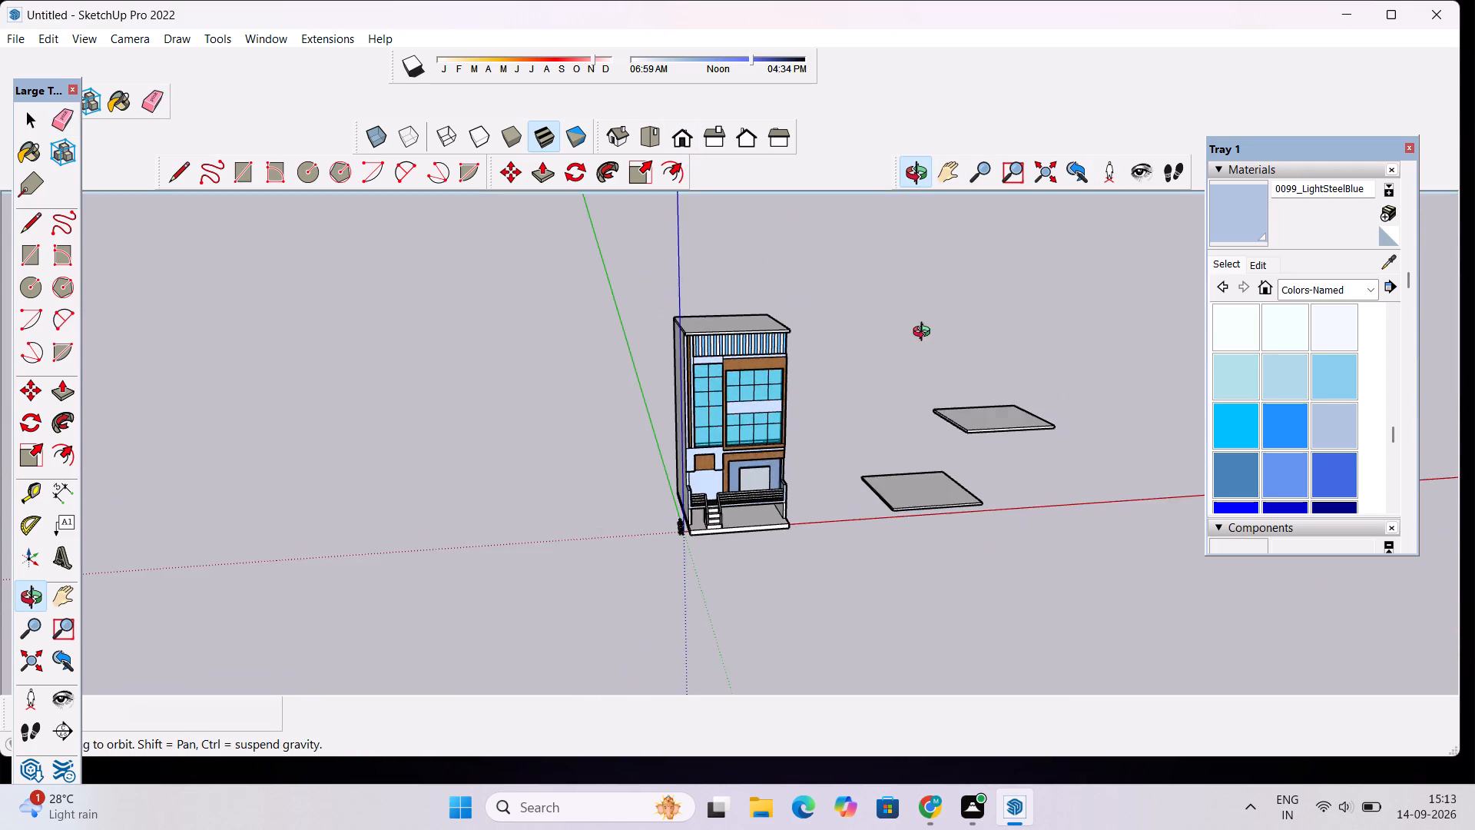
{"action": "scroll", "coordinate": [925, 334], "scroll_direction": "down", "scroll_amount": 5}
{"action": "left_click_drag", "start_coordinate": [914, 363], "coordinate": [718, 479], "text": "shift"}
{"action": "key", "text": "space"}
{"action": "left_click_drag", "start_coordinate": [819, 453], "coordinate": [716, 563]}
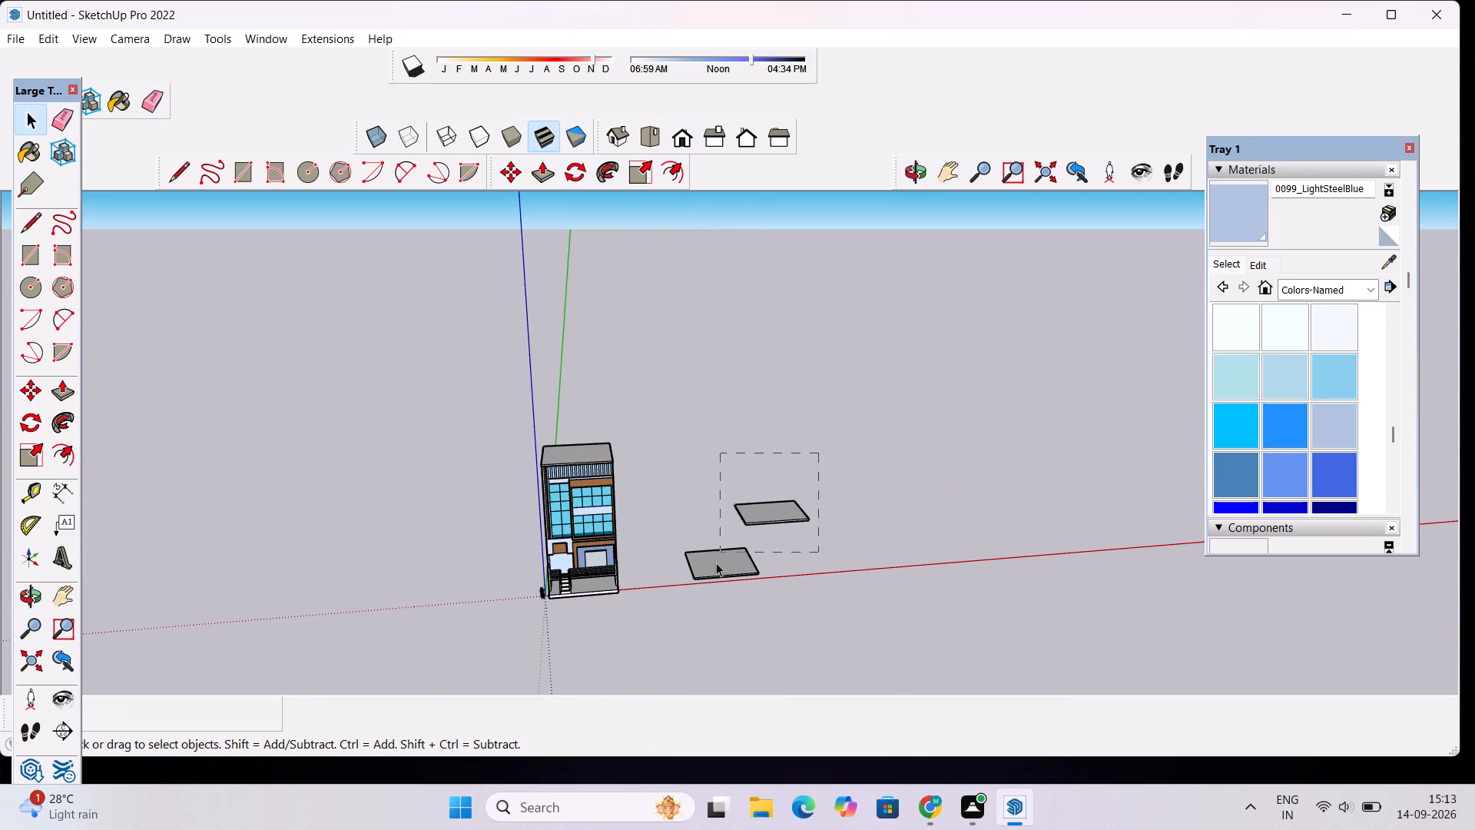
{"action": "left_click_drag", "start_coordinate": [716, 563], "coordinate": [699, 594]}
{"action": "key", "text": "Delete"}
{"action": "scroll", "coordinate": [695, 594], "scroll_direction": "down", "scroll_amount": 2}
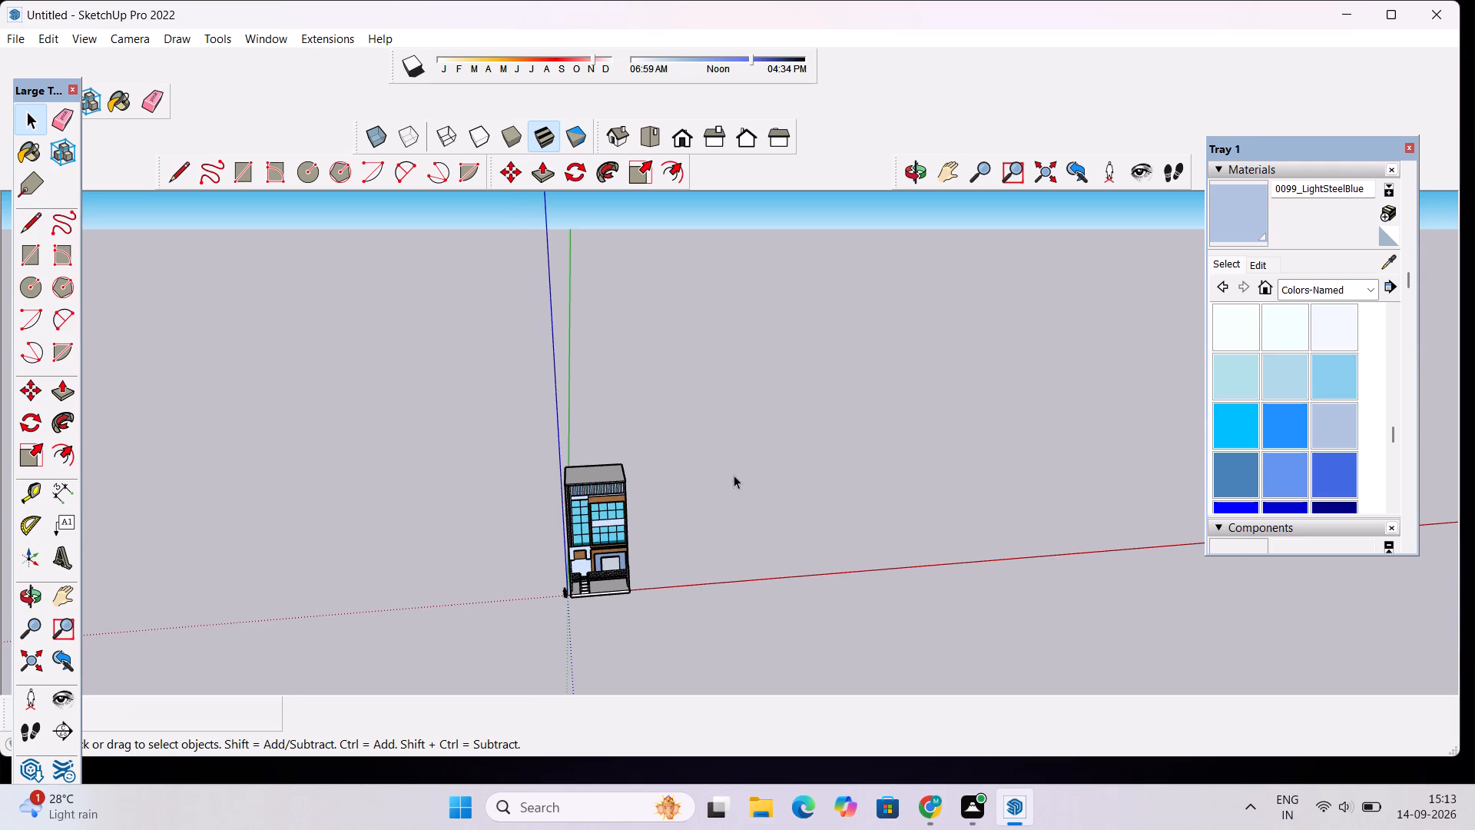
Paint the risers and treads of the entrance stairs with Stone Marble from the Stone collection.
{"action": "left_click", "coordinate": [906, 172]}
{"action": "scroll", "coordinate": [580, 616], "scroll_direction": "up", "scroll_amount": 8}
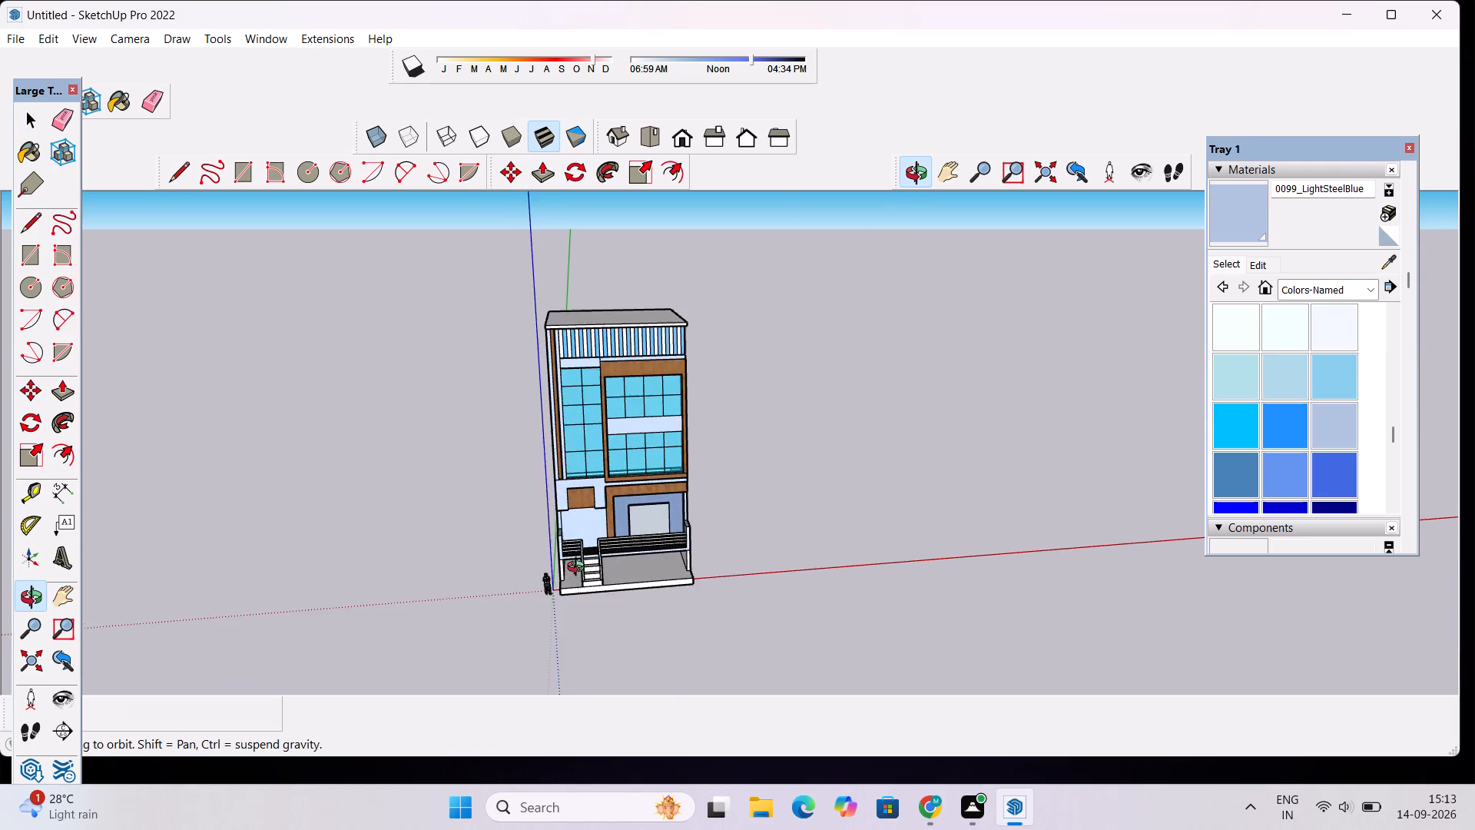
{"action": "scroll", "coordinate": [579, 569], "scroll_direction": "up", "scroll_amount": 18}
{"action": "left_click", "coordinate": [1309, 287]}
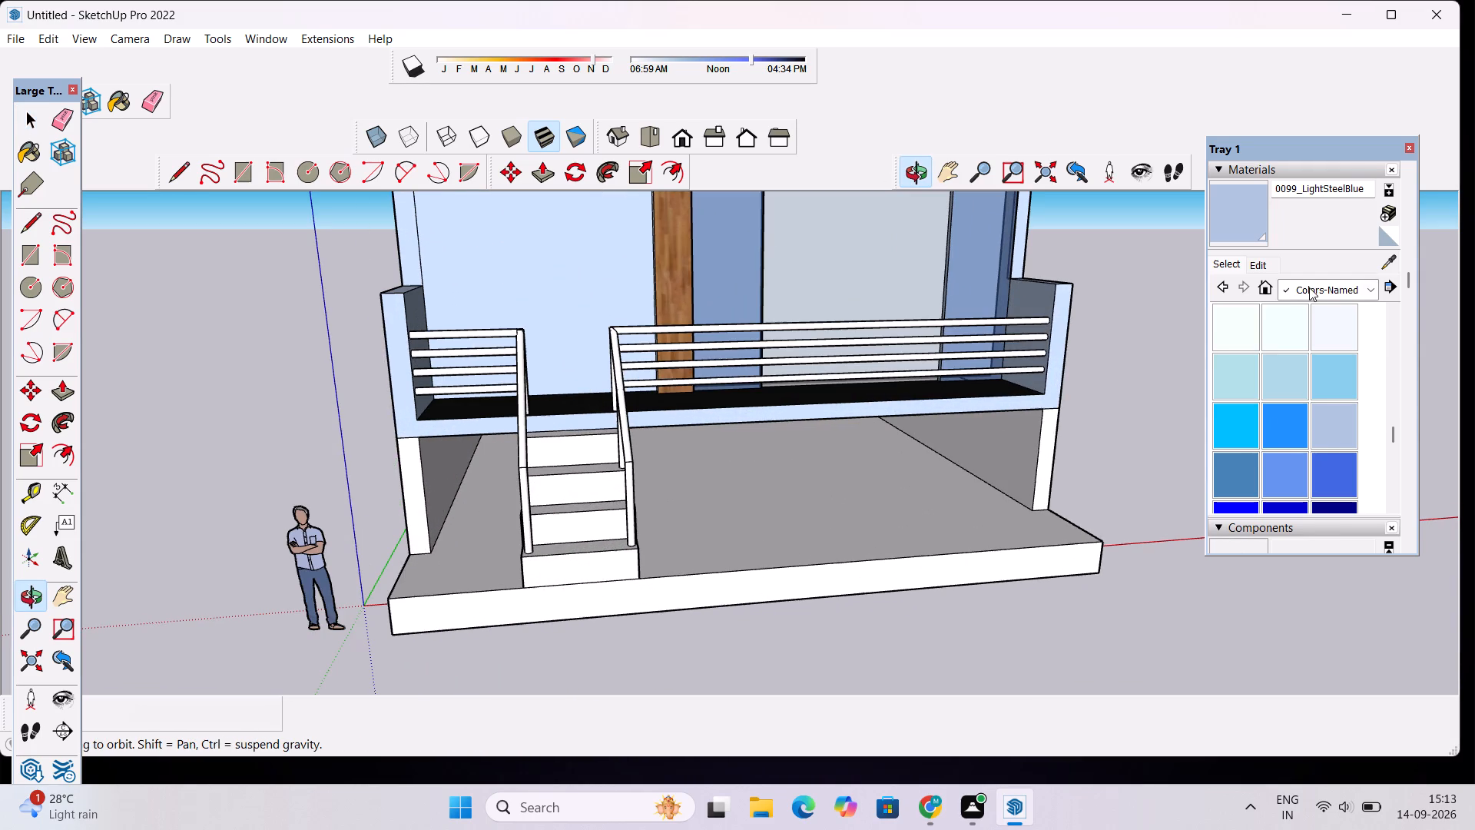
{"action": "left_click", "coordinate": [1315, 464]}
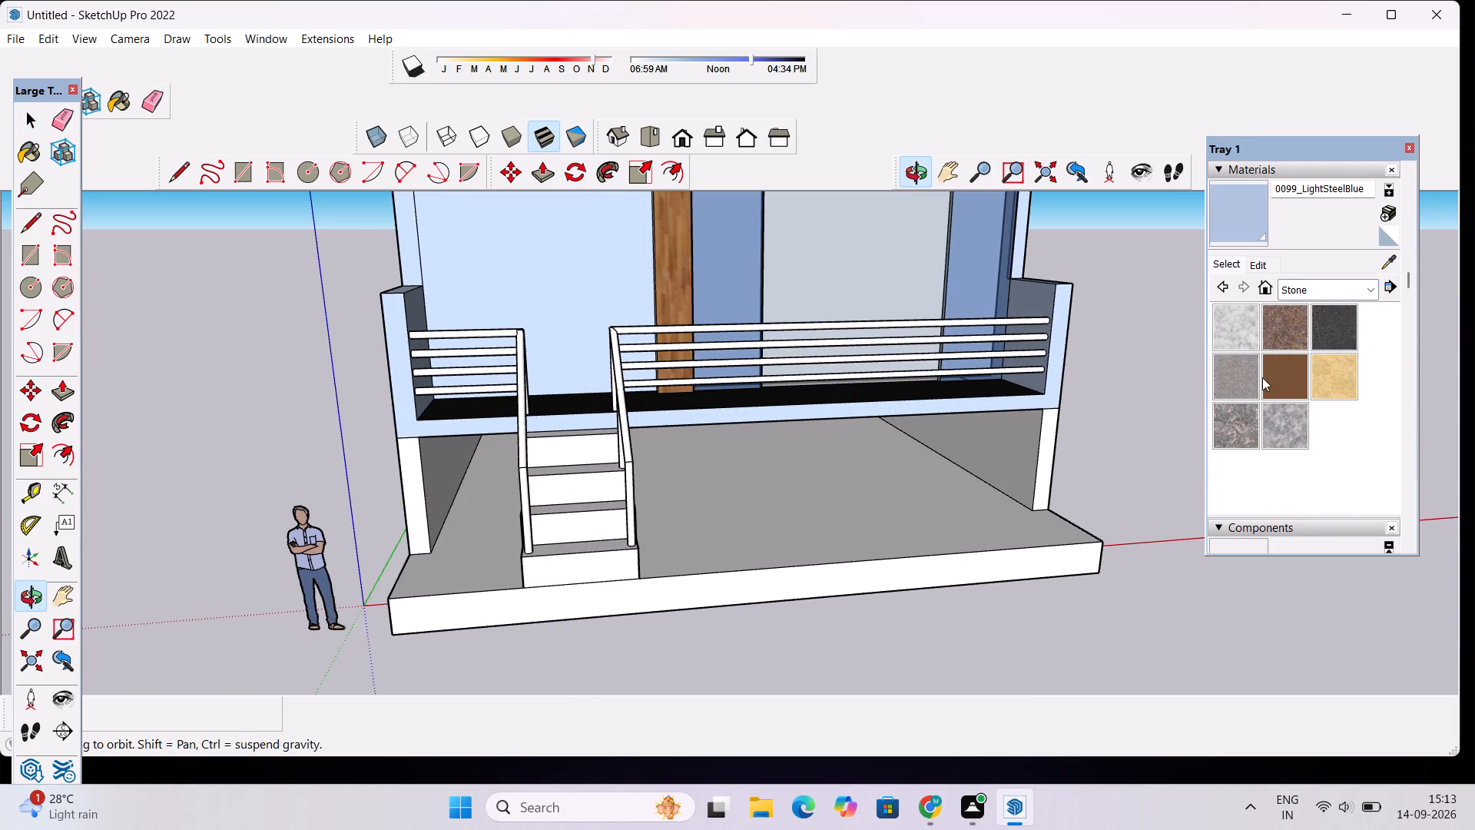
{"action": "left_click", "coordinate": [1228, 429]}
{"action": "scroll", "coordinate": [638, 528], "scroll_direction": "up", "scroll_amount": 3}
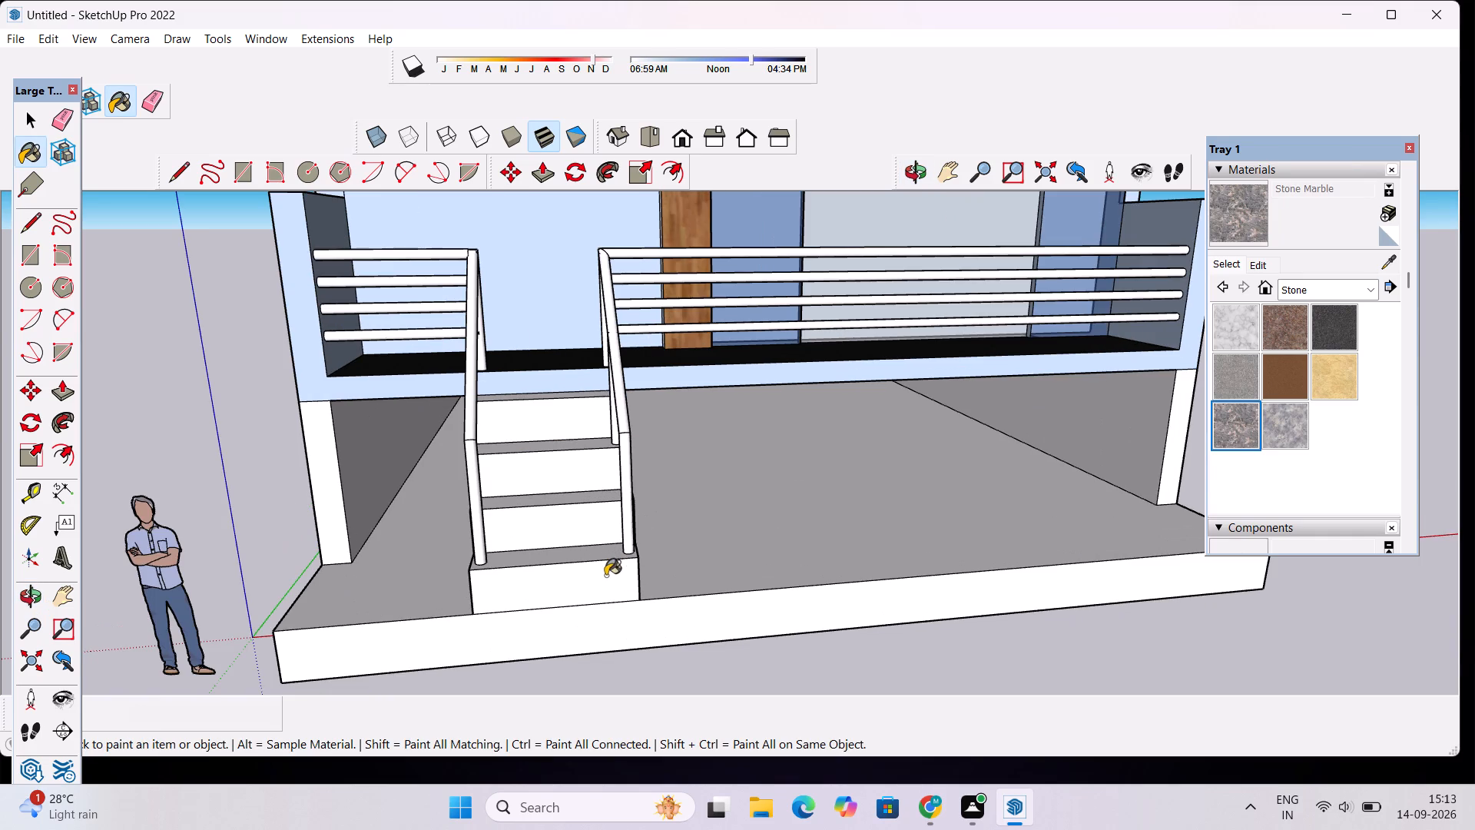
{"action": "left_click", "coordinate": [605, 576]}
{"action": "left_click", "coordinate": [589, 549]}
{"action": "left_click", "coordinate": [582, 524]}
{"action": "left_click", "coordinate": [583, 499]}
{"action": "left_click", "coordinate": [584, 463]}
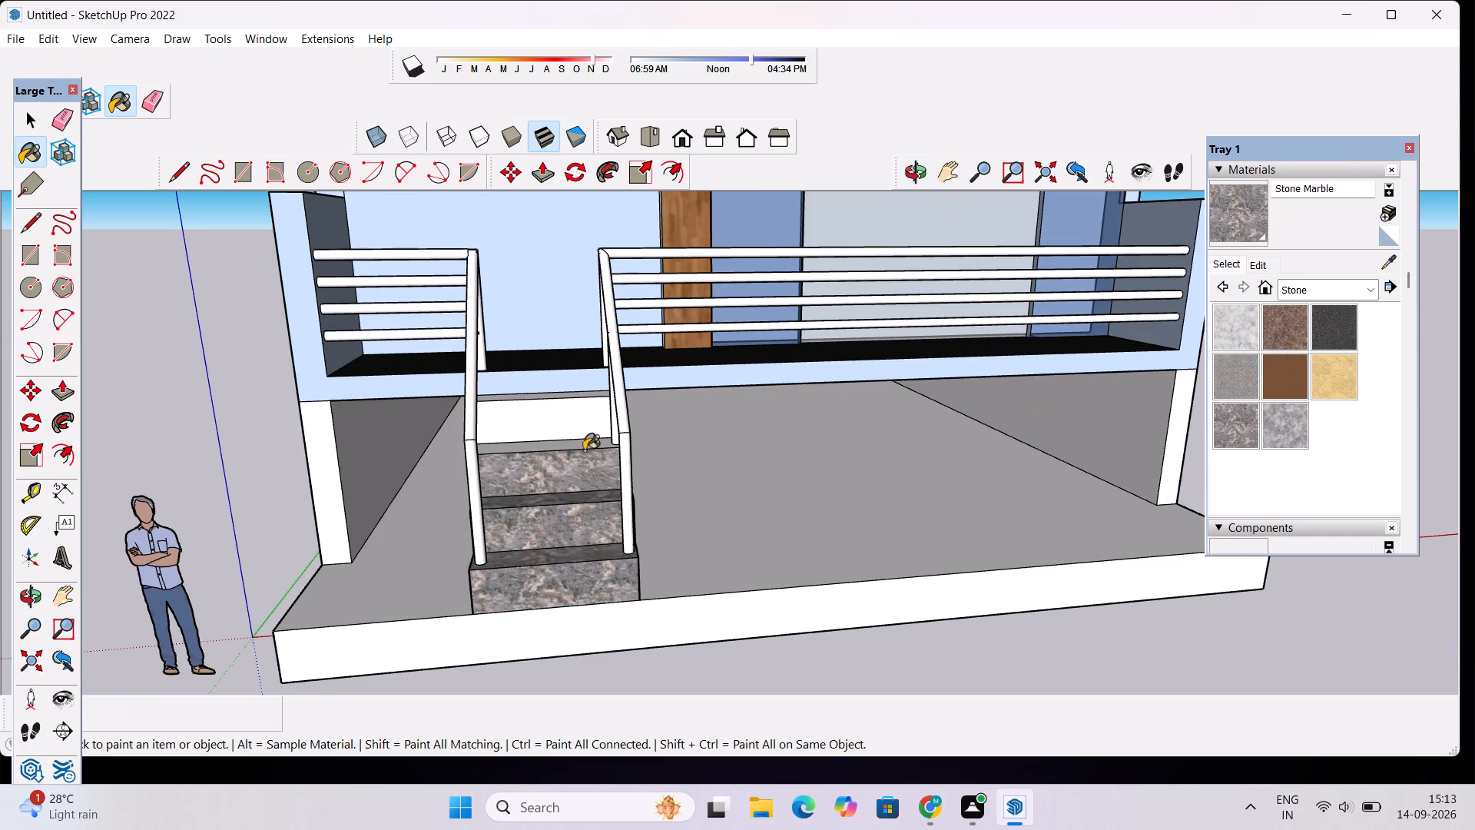
{"action": "left_click", "coordinate": [584, 445]}
{"action": "left_click", "coordinate": [586, 405]}
{"action": "left_click", "coordinate": [586, 394]}
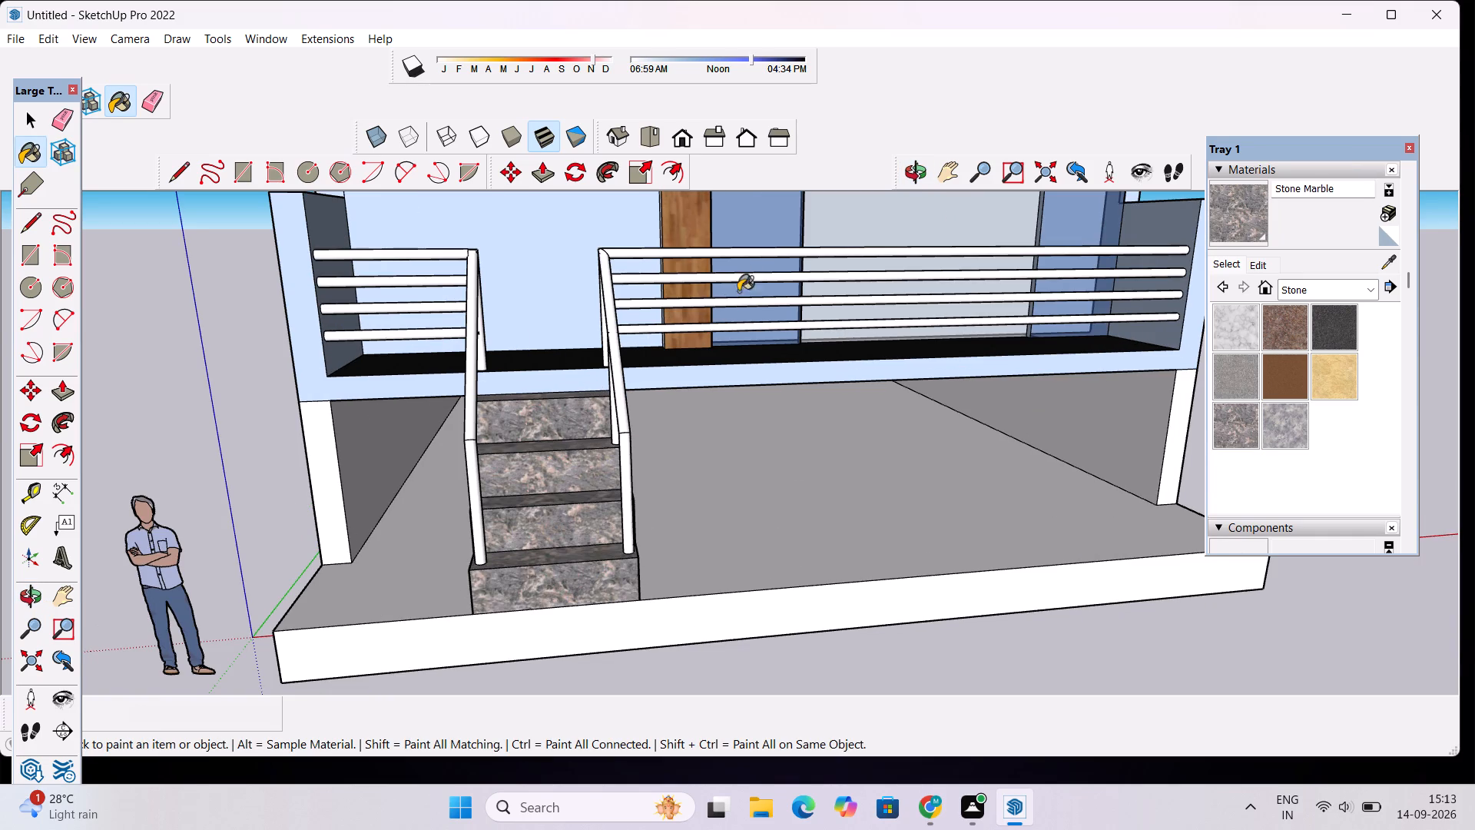
Paint both side faces of the entrance stairs with Stone Marble.
{"action": "left_click", "coordinate": [903, 180]}
{"action": "left_click_drag", "start_coordinate": [944, 375], "coordinate": [708, 418]}
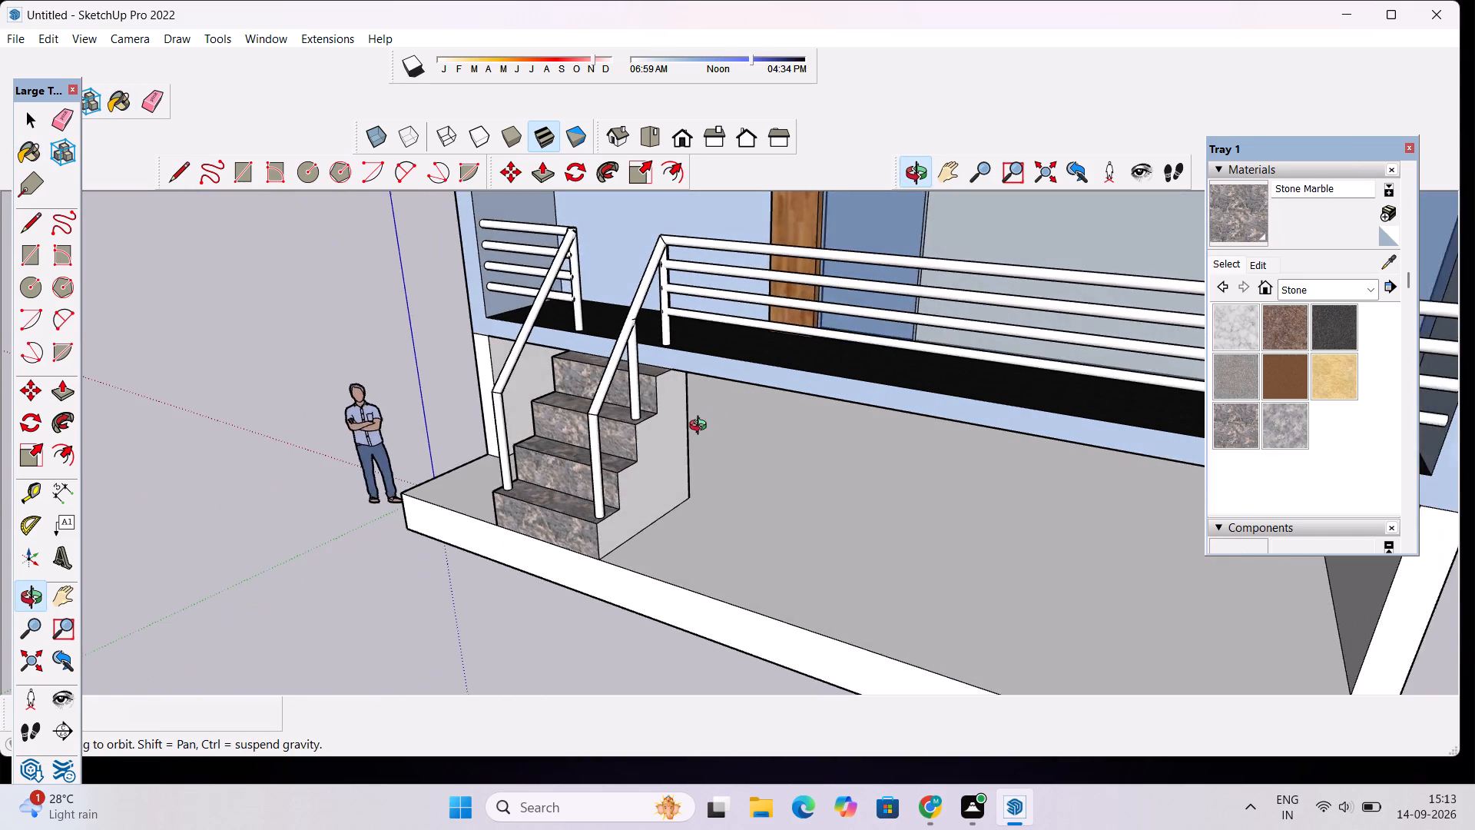
{"action": "scroll", "coordinate": [701, 428], "scroll_direction": "up", "scroll_amount": 3}
{"action": "left_click", "coordinate": [1241, 204]}
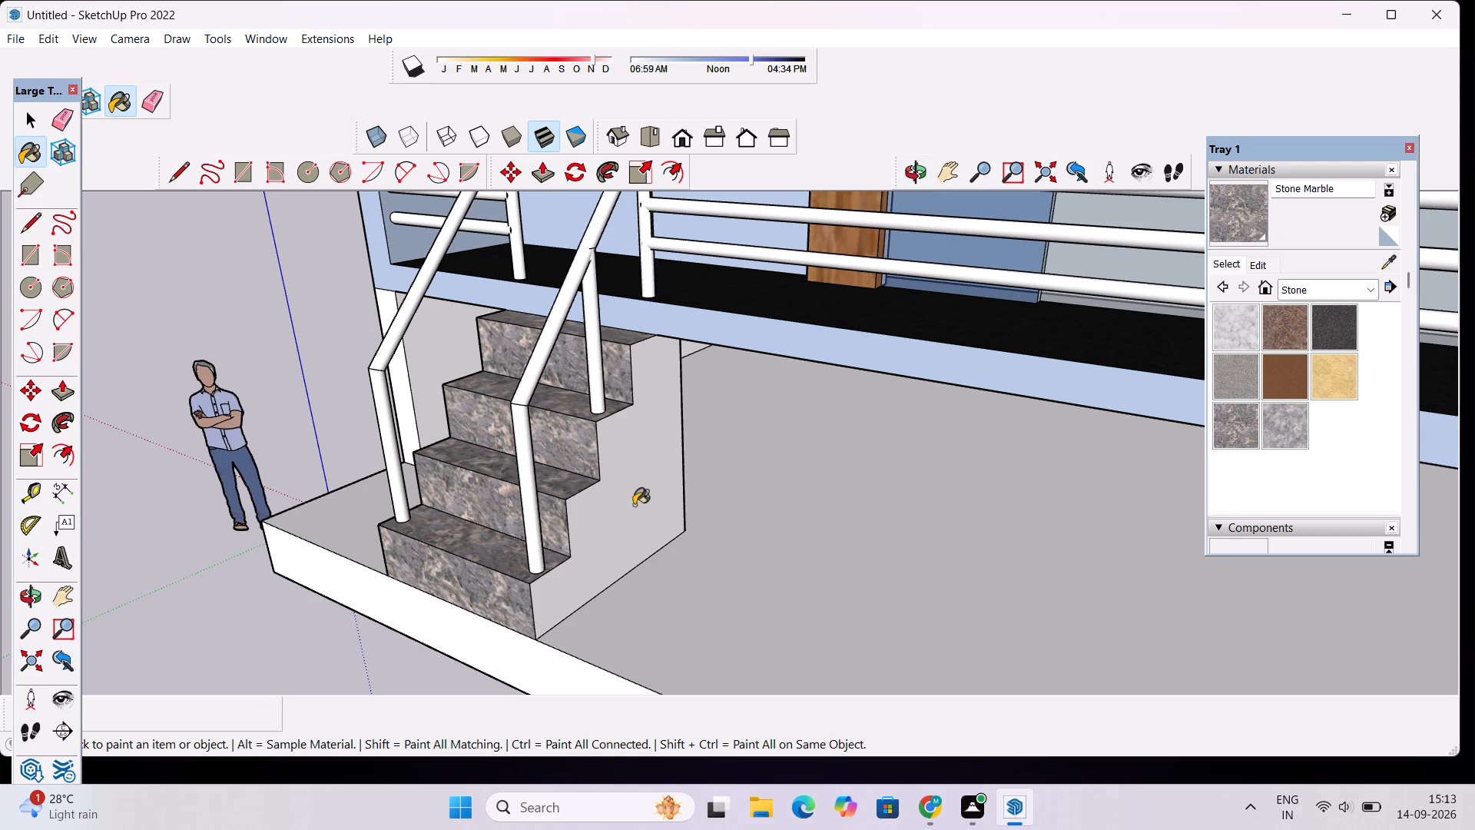
{"action": "left_click", "coordinate": [634, 505]}
{"action": "left_click", "coordinate": [906, 189]}
{"action": "left_click_drag", "start_coordinate": [522, 420], "coordinate": [586, 427]}
{"action": "left_click", "coordinate": [919, 177]}
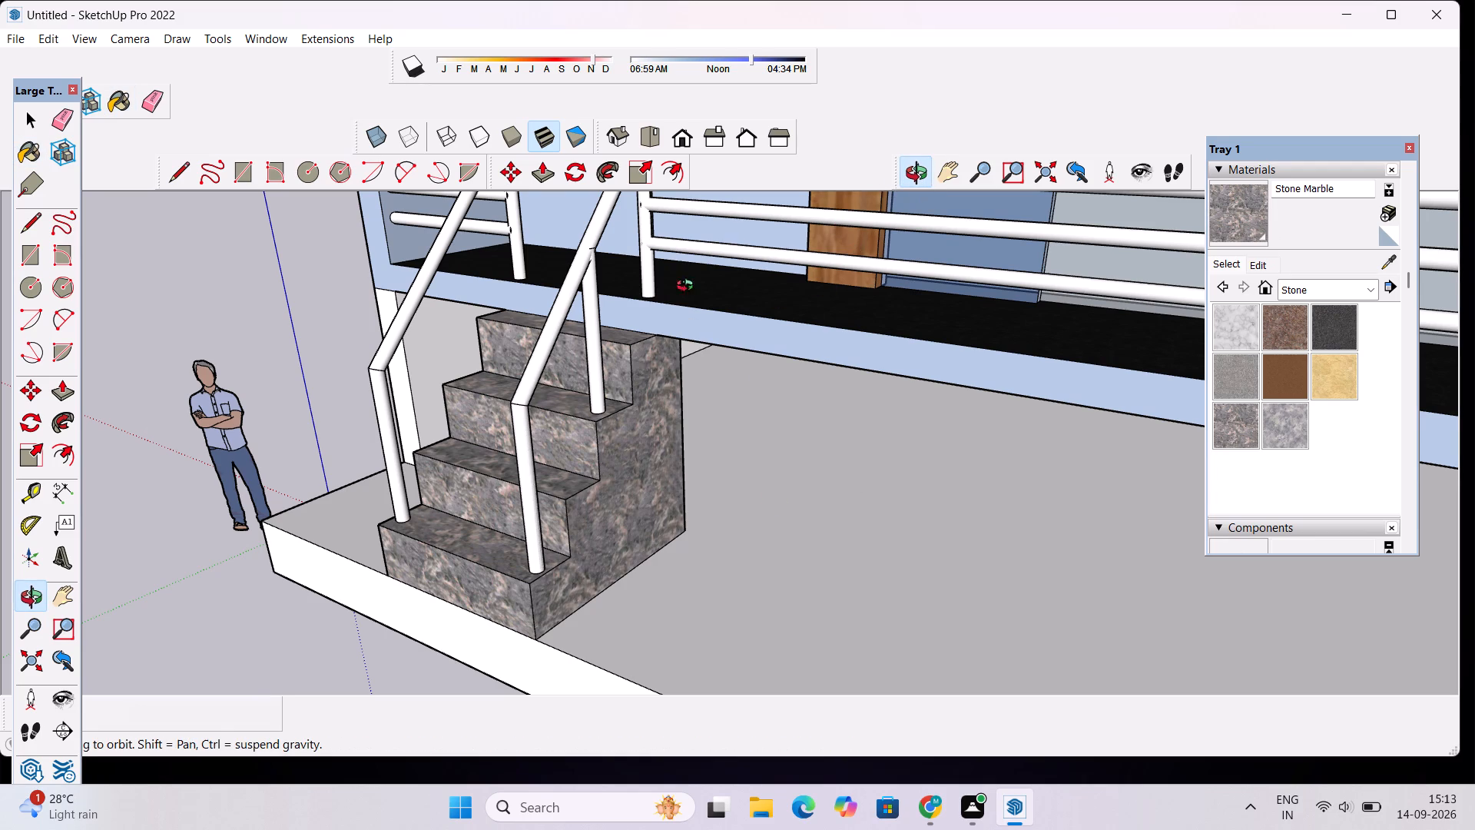
{"action": "left_click_drag", "start_coordinate": [575, 381], "coordinate": [930, 346]}
{"action": "scroll", "coordinate": [983, 321], "scroll_direction": "down", "scroll_amount": 5}
{"action": "left_click_drag", "start_coordinate": [573, 494], "coordinate": [759, 494]}
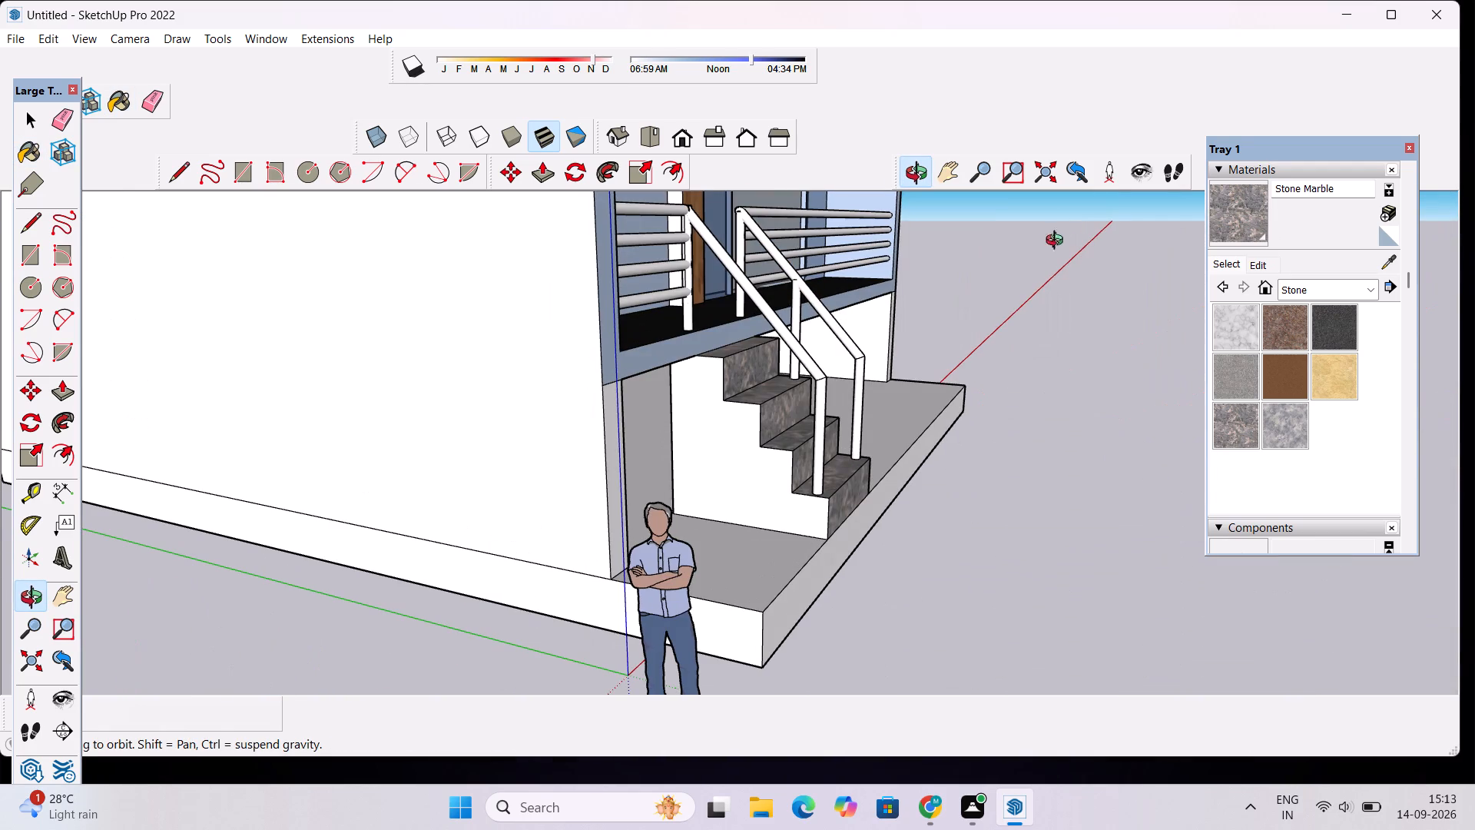
{"action": "left_click", "coordinate": [1242, 216]}
{"action": "left_click", "coordinate": [737, 498]}
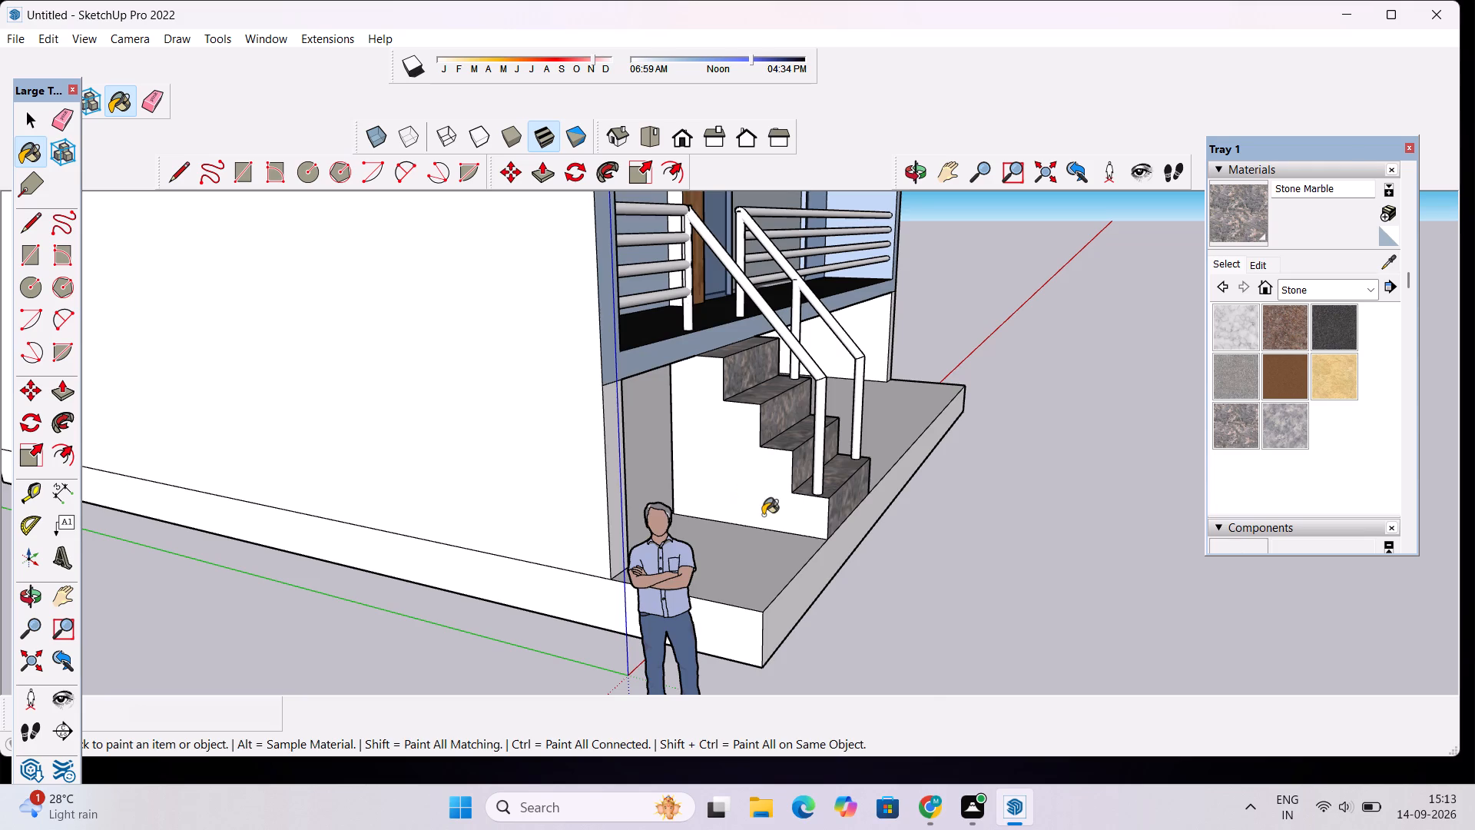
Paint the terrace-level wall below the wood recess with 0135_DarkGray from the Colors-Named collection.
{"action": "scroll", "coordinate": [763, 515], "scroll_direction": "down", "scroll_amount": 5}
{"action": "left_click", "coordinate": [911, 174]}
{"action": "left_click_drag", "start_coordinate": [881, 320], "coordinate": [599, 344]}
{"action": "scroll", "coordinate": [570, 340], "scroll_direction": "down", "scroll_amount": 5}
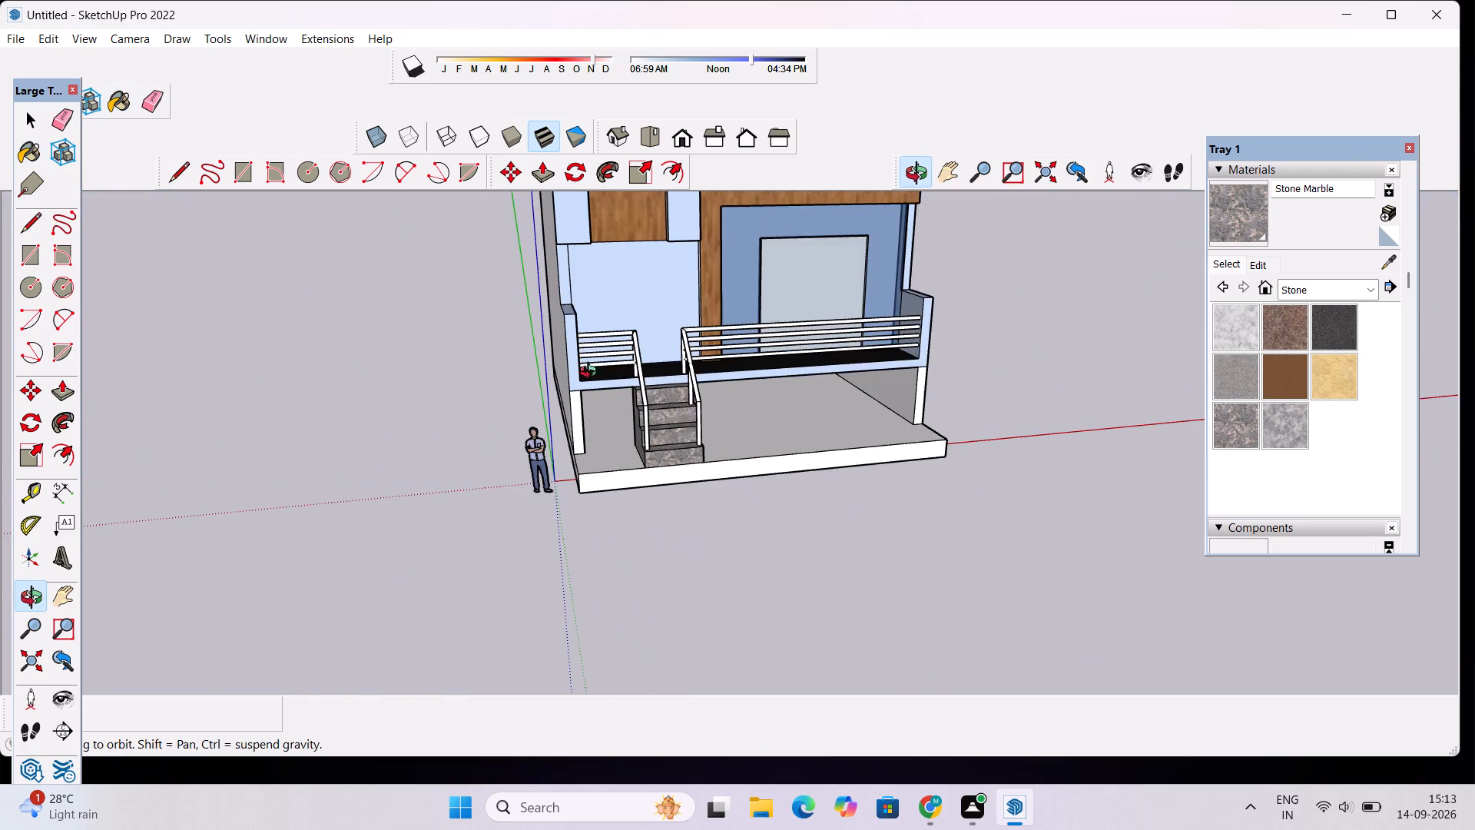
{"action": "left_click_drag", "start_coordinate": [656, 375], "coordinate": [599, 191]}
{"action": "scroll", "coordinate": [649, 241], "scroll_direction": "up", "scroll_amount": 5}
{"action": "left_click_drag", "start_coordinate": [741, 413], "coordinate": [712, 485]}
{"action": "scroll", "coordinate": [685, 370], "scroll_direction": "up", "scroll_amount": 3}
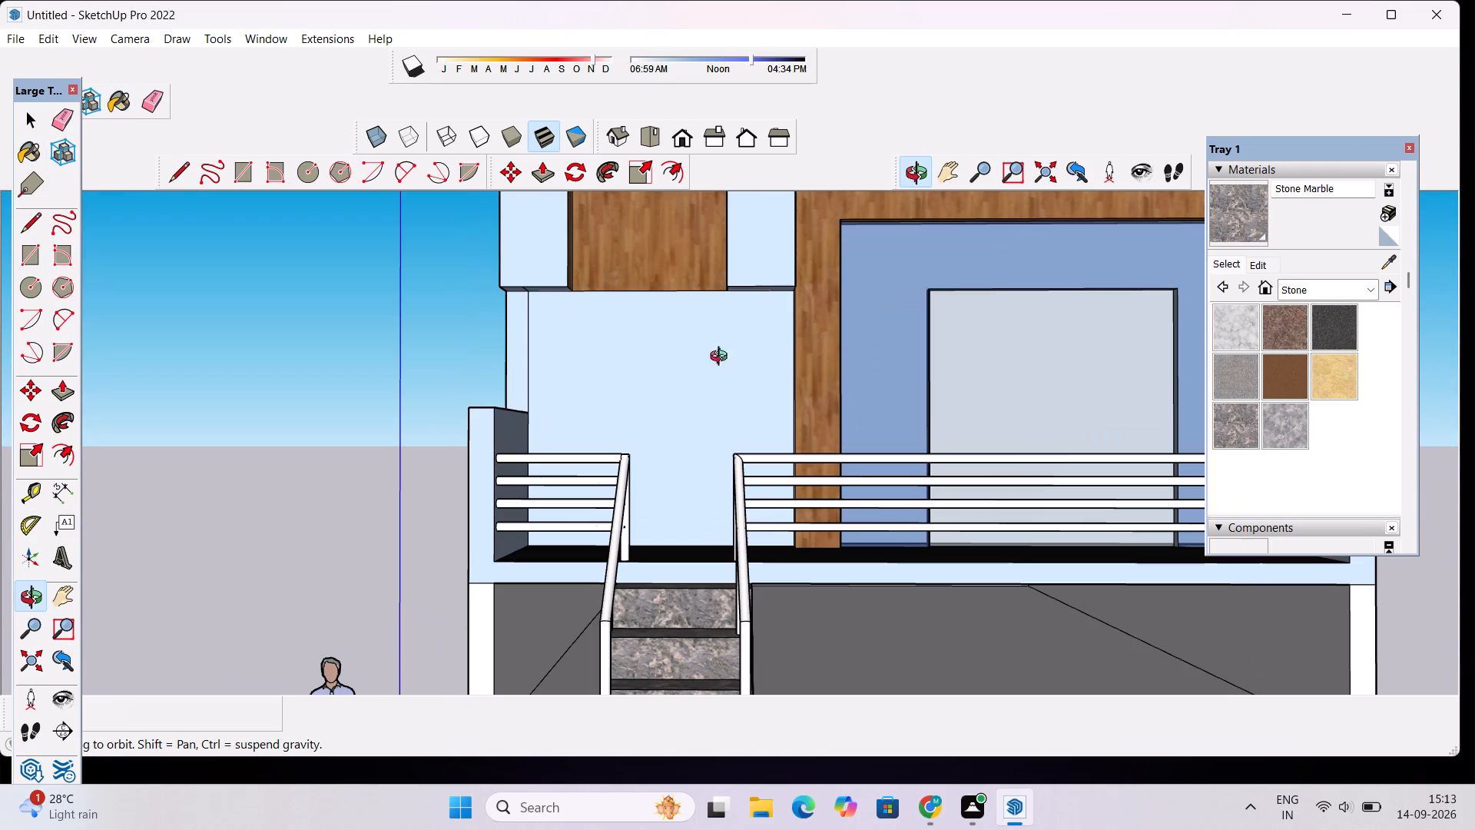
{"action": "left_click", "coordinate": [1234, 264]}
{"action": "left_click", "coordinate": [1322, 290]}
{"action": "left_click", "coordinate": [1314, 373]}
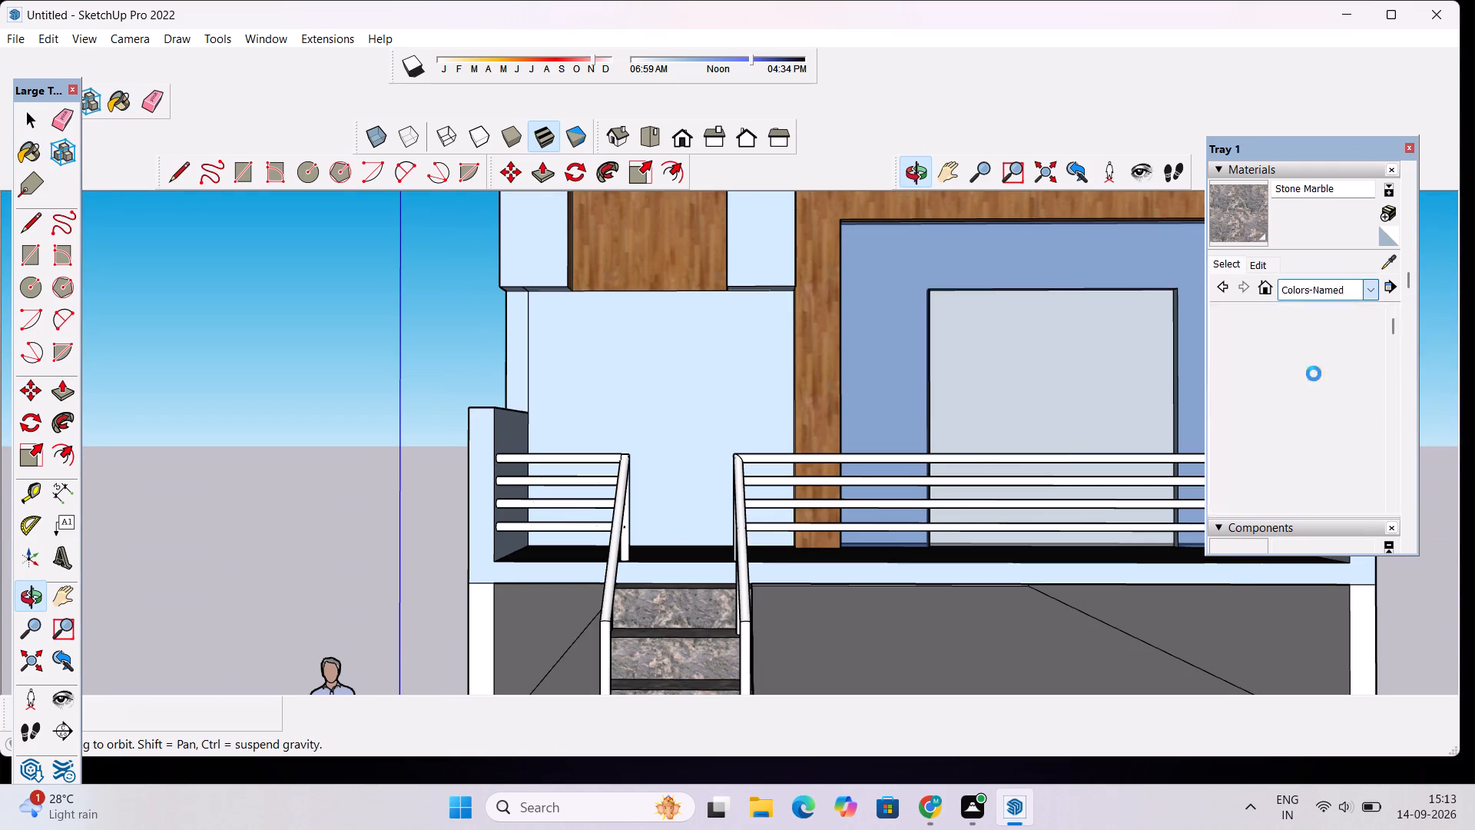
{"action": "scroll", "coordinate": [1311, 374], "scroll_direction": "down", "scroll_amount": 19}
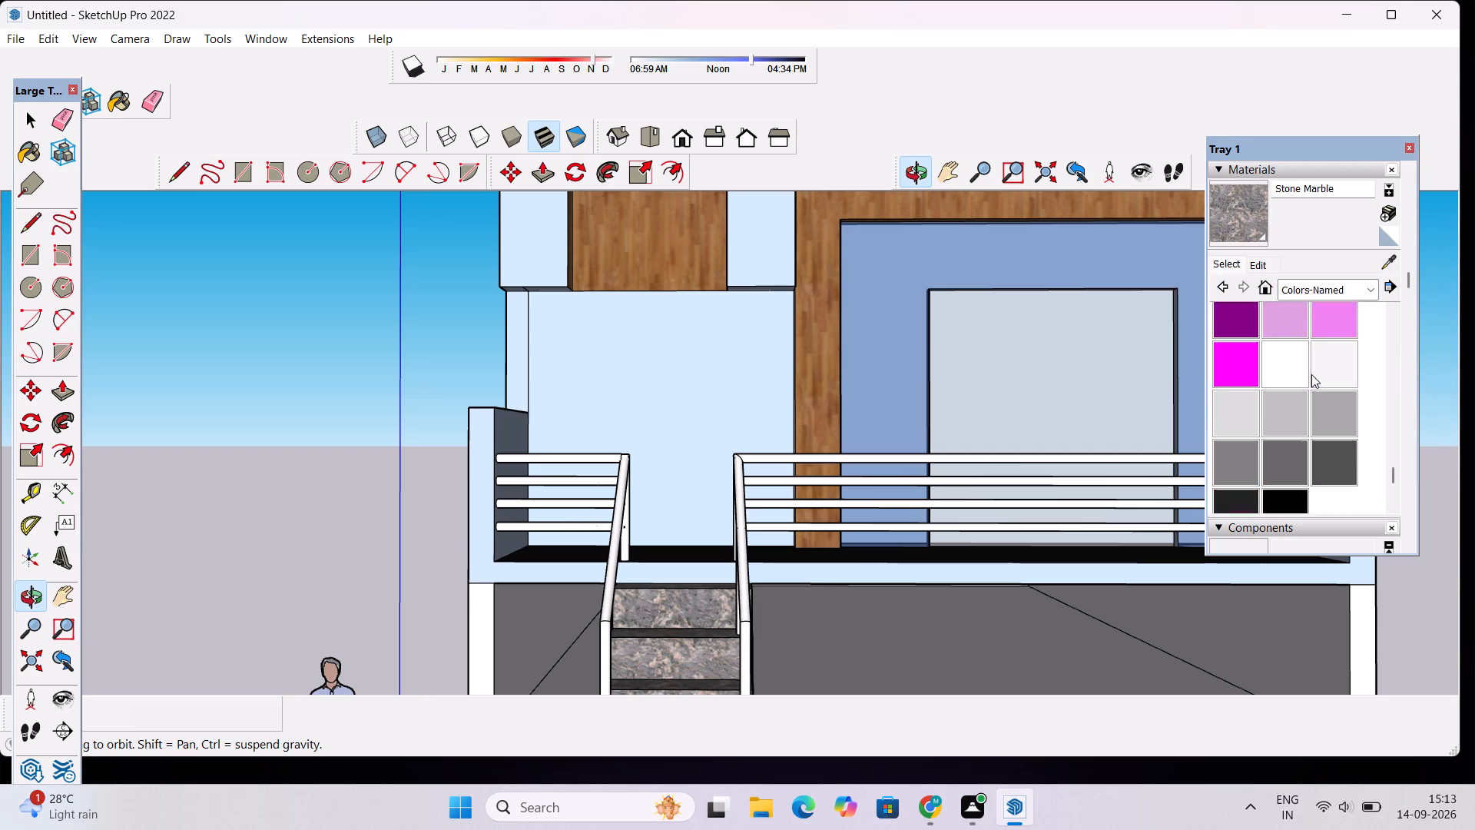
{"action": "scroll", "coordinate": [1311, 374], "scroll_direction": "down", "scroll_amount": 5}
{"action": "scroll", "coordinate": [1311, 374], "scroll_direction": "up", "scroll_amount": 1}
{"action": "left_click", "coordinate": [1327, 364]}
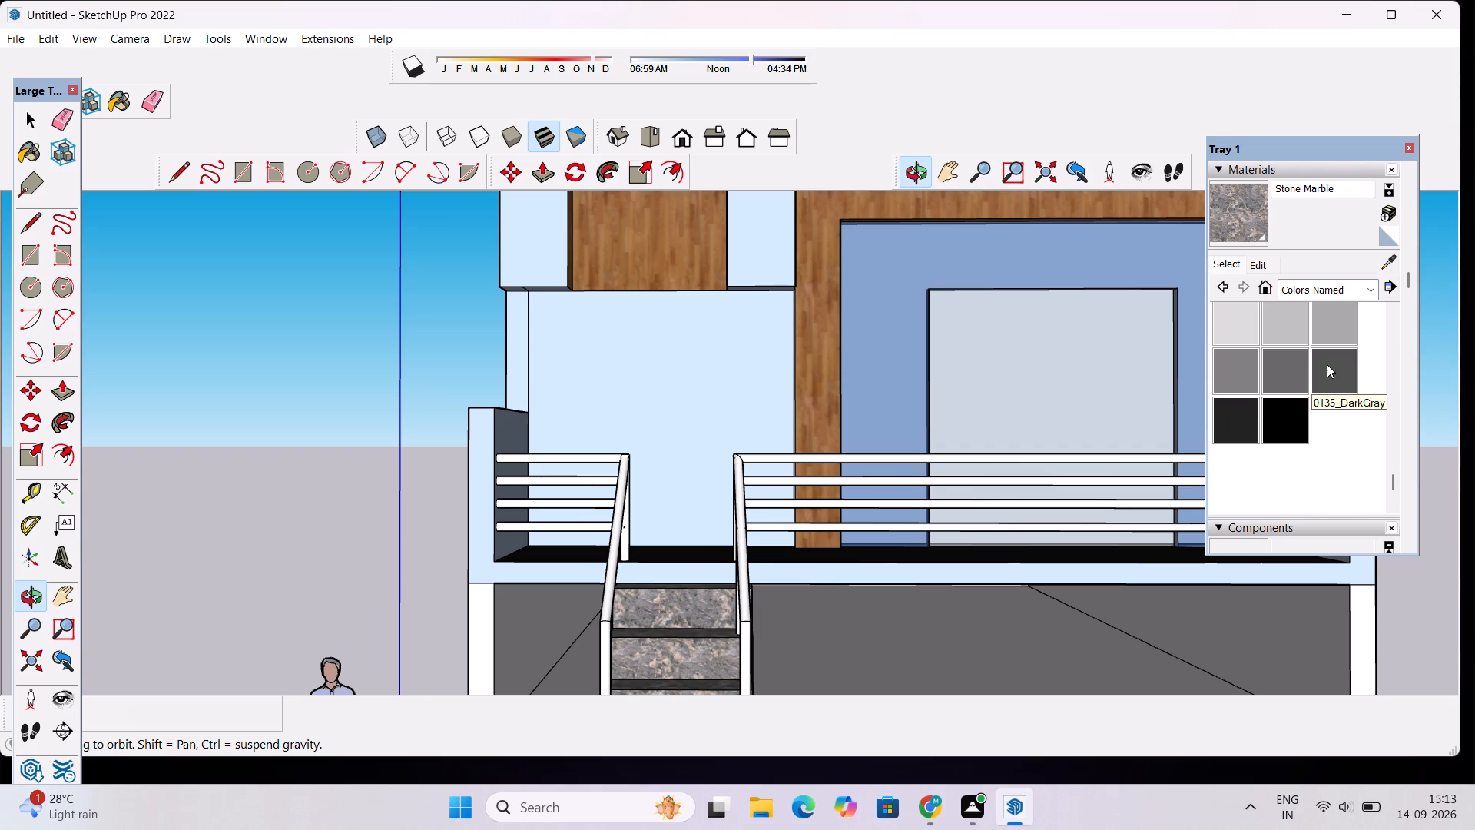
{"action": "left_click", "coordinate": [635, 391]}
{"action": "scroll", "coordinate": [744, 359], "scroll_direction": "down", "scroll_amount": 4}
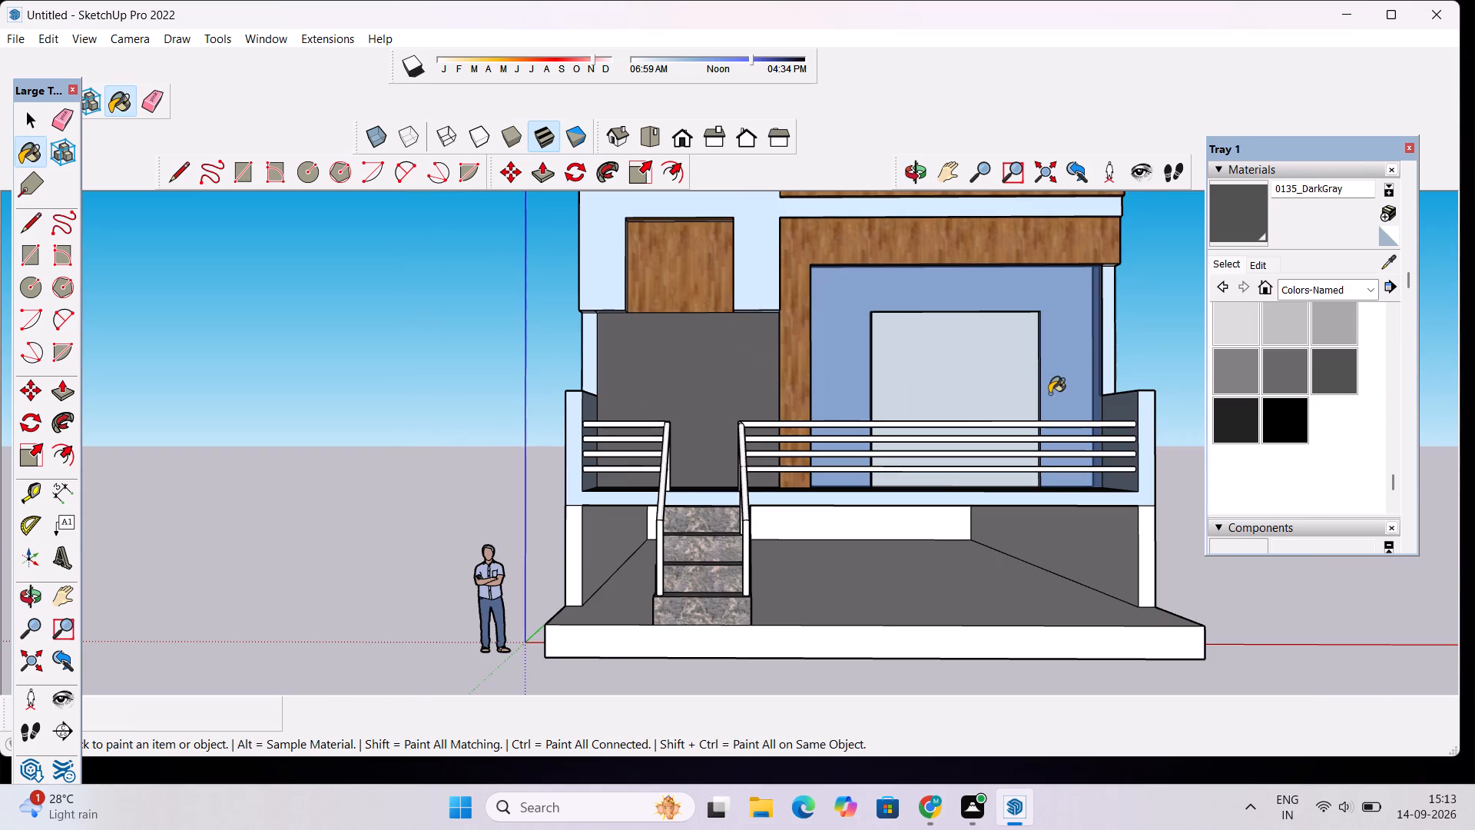
Paint the terrace-level wall below the wood recess with 0136_Charcoal.
{"action": "left_click", "coordinate": [1229, 418]}
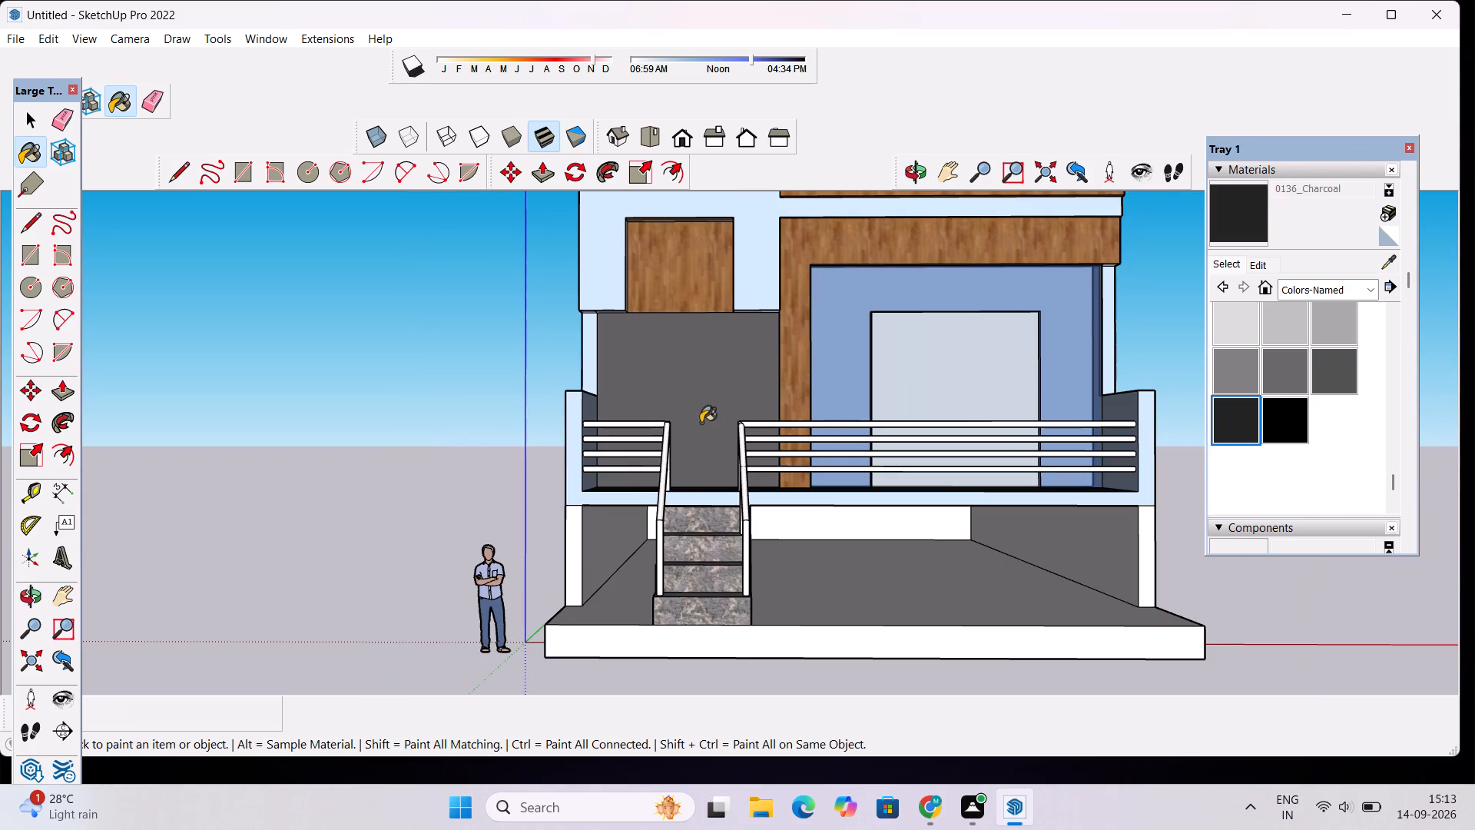
{"action": "left_click", "coordinate": [701, 423]}
Examine the whole front facade from several angles and distances to check its materials.
{"action": "scroll", "coordinate": [704, 439], "scroll_direction": "down", "scroll_amount": 3}
{"action": "left_click", "coordinate": [928, 168]}
{"action": "left_click_drag", "start_coordinate": [907, 227], "coordinate": [907, 250]}
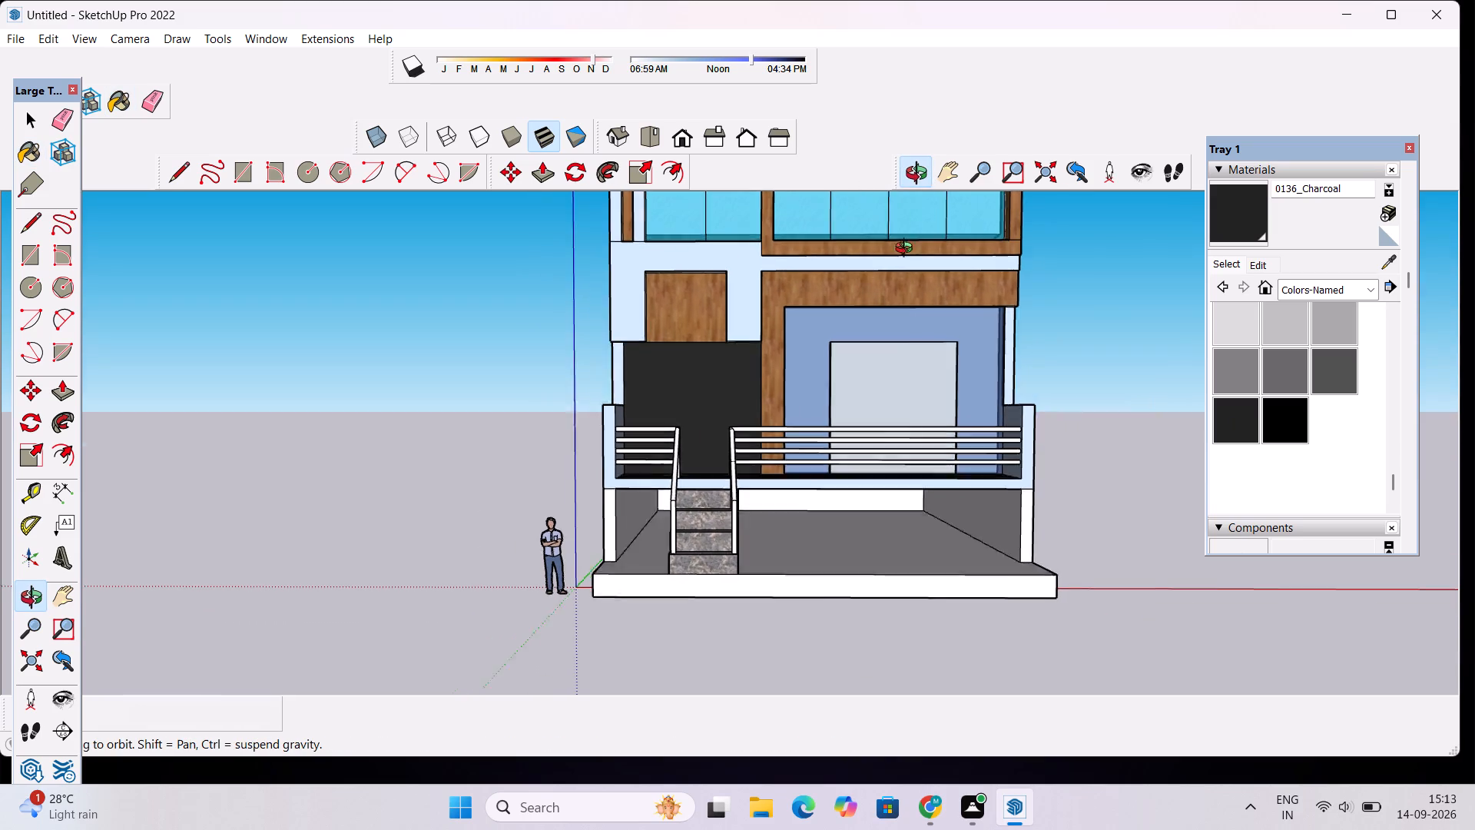
{"action": "left_click_drag", "start_coordinate": [907, 250], "coordinate": [910, 370]}
{"action": "scroll", "coordinate": [909, 370], "scroll_direction": "down", "scroll_amount": 9}
{"action": "left_click", "coordinate": [883, 346]}
{"action": "left_click_drag", "start_coordinate": [866, 362], "coordinate": [836, 267]}
{"action": "scroll", "coordinate": [835, 267], "scroll_direction": "down", "scroll_amount": 5}
{"action": "left_click_drag", "start_coordinate": [936, 313], "coordinate": [787, 462]}
{"action": "scroll", "coordinate": [757, 445], "scroll_direction": "down", "scroll_amount": 5, "text": "shift"}
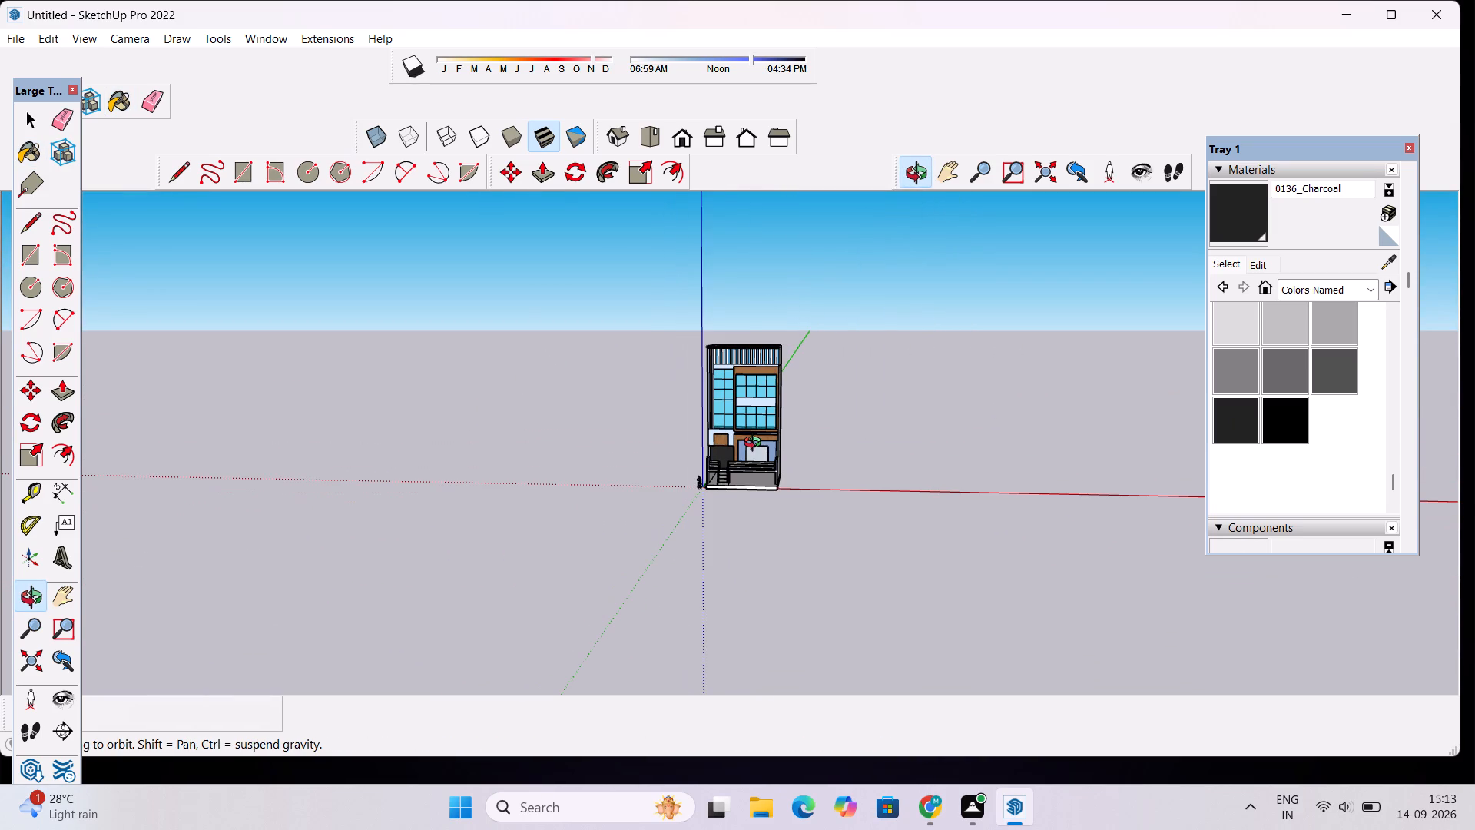
{"action": "scroll", "coordinate": [756, 444], "scroll_direction": "up", "scroll_amount": 9}
{"action": "scroll", "coordinate": [756, 430], "scroll_direction": "down", "scroll_amount": 4}
{"action": "left_click_drag", "start_coordinate": [756, 429], "coordinate": [754, 462], "text": "shift"}
{"action": "scroll", "coordinate": [750, 455], "scroll_direction": "up", "scroll_amount": 1}
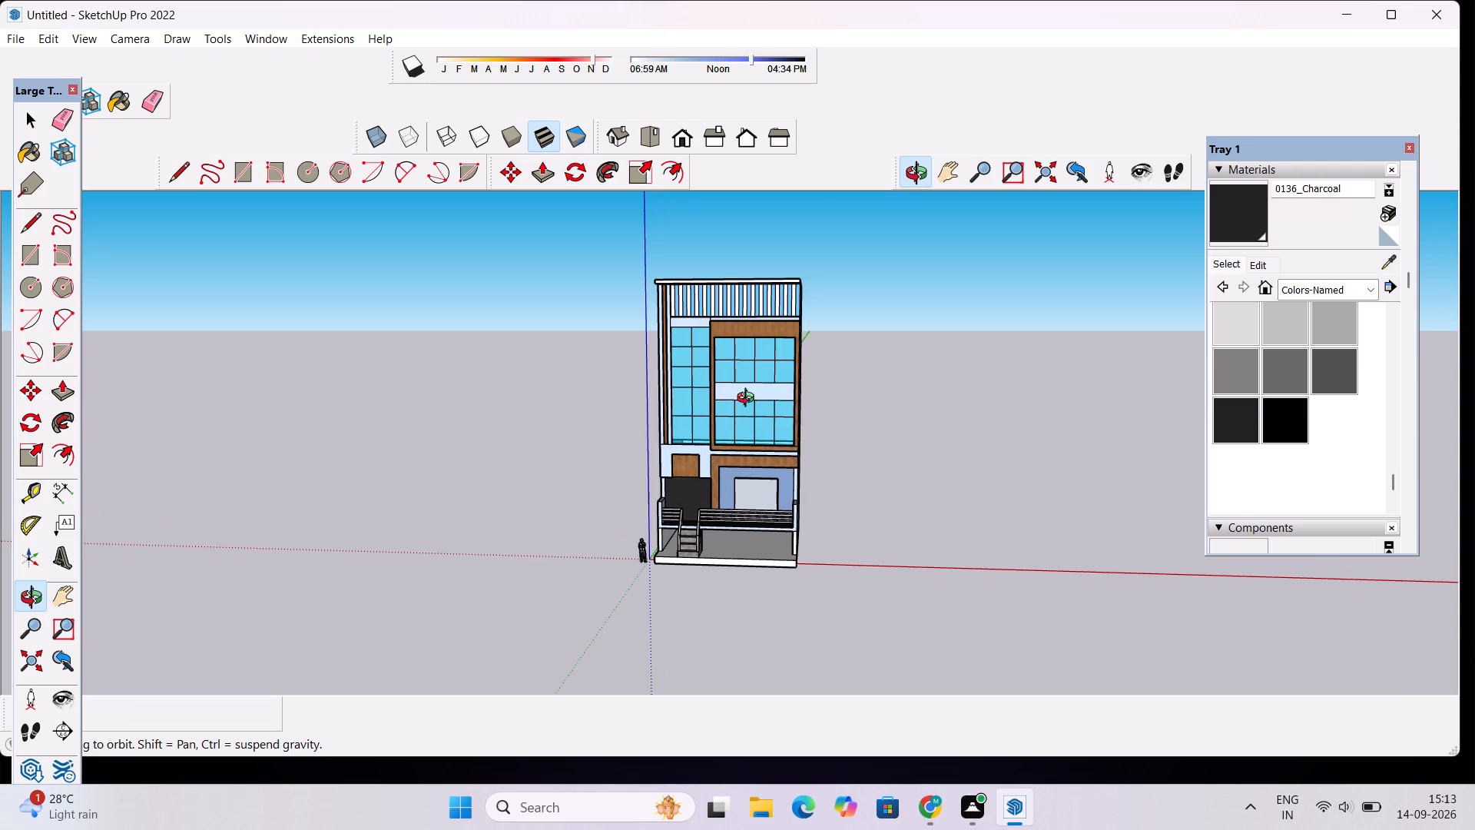
Paint the sloping handrails and lower posts on both sides of the stairs with Metal Corrugated Shiny.
{"action": "left_click", "coordinate": [1324, 292]}
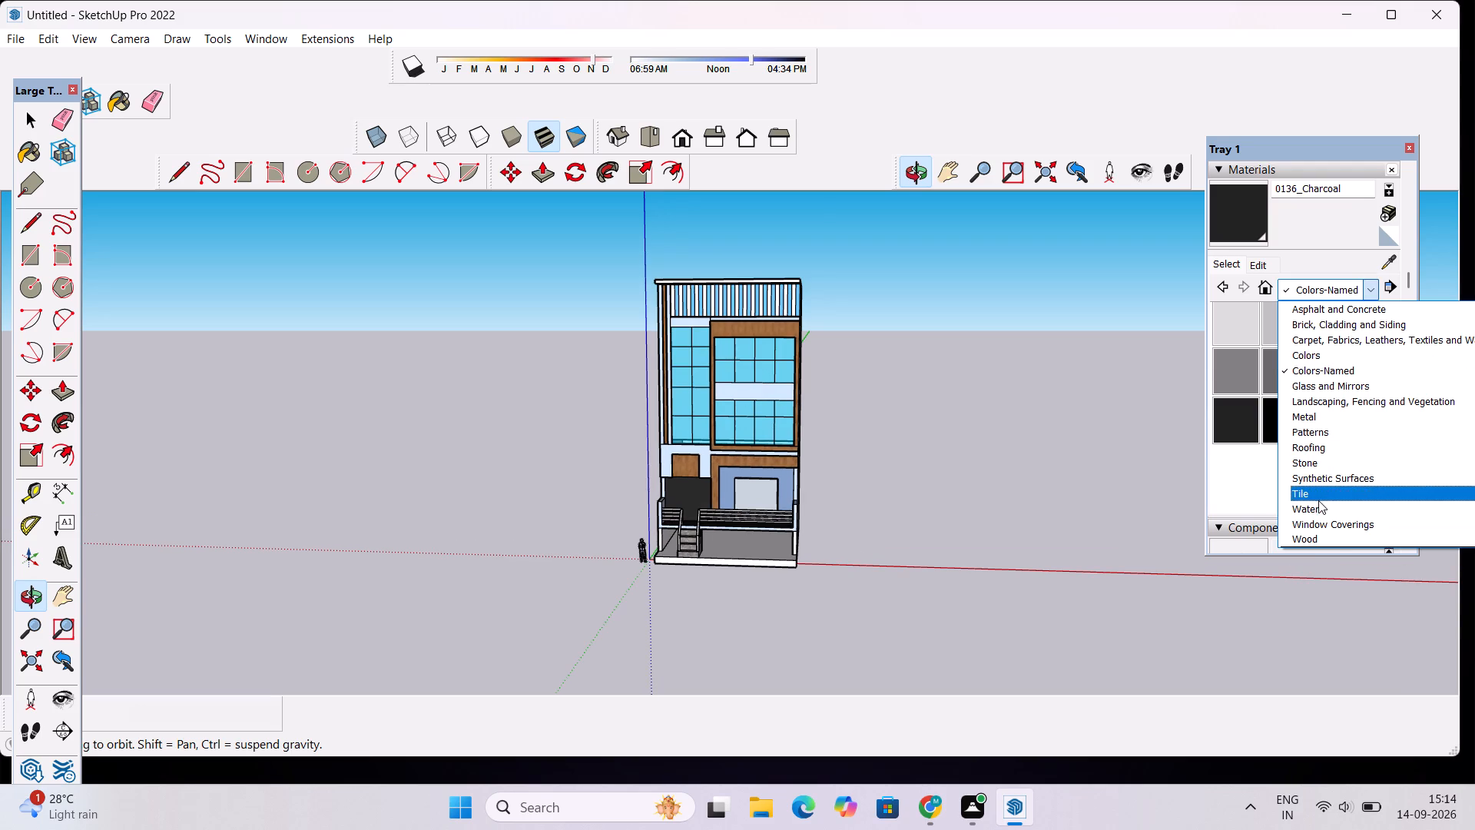
{"action": "left_click", "coordinate": [1308, 411]}
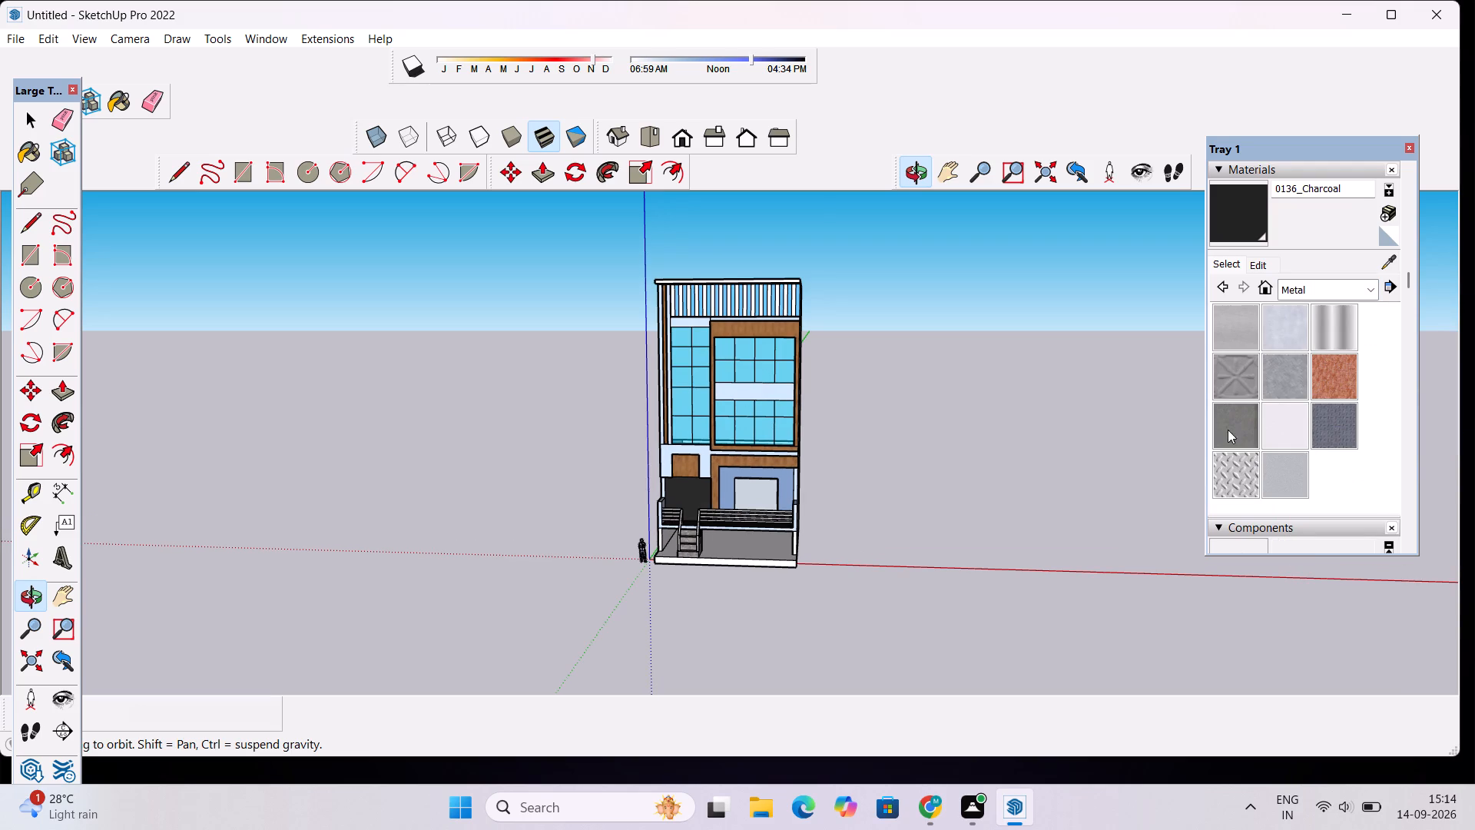
{"action": "left_click", "coordinate": [1333, 337]}
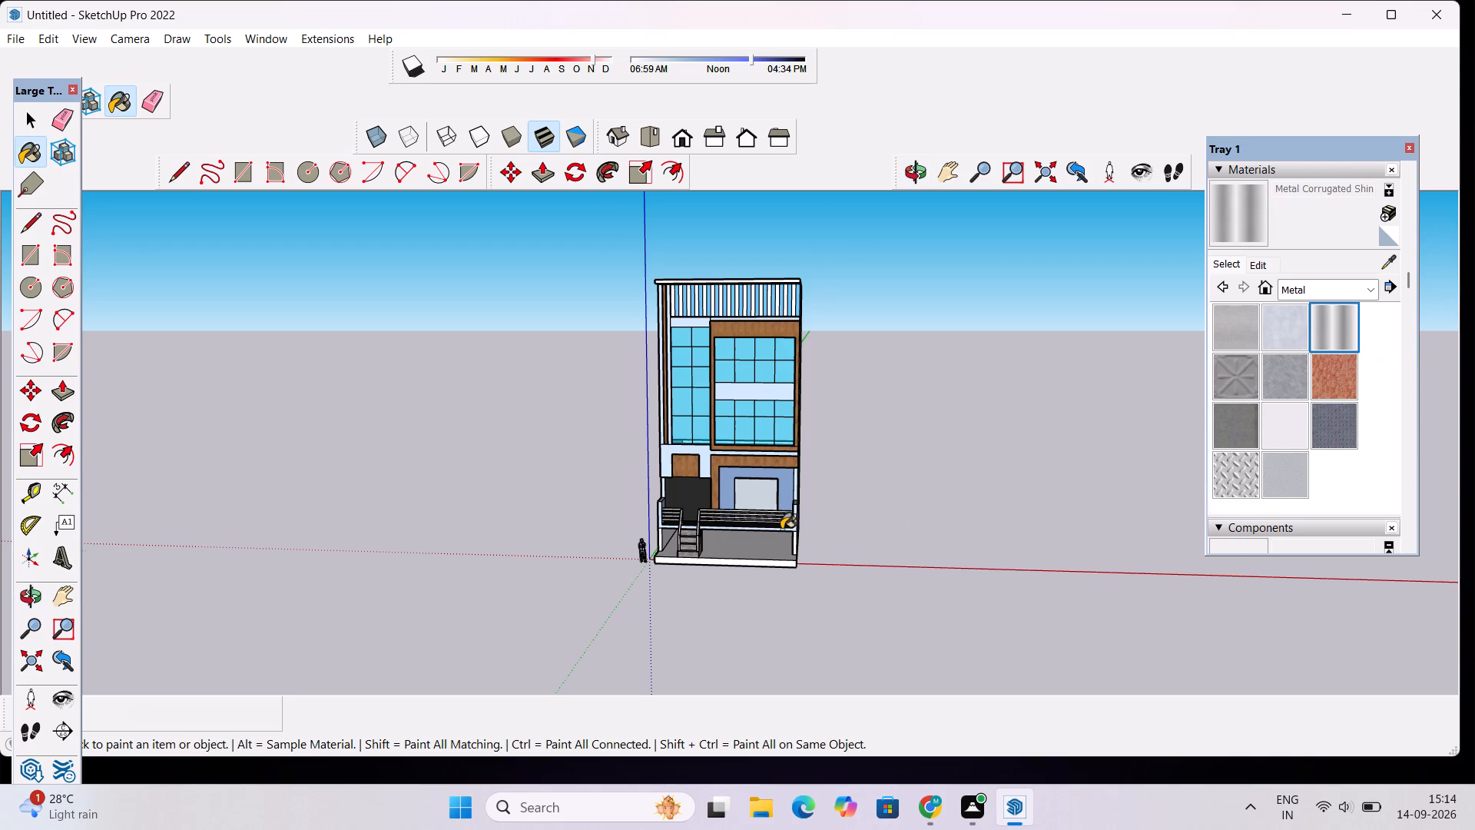
{"action": "scroll", "coordinate": [781, 530], "scroll_direction": "up", "scroll_amount": 15}
{"action": "scroll", "coordinate": [606, 498], "scroll_direction": "up", "scroll_amount": 3}
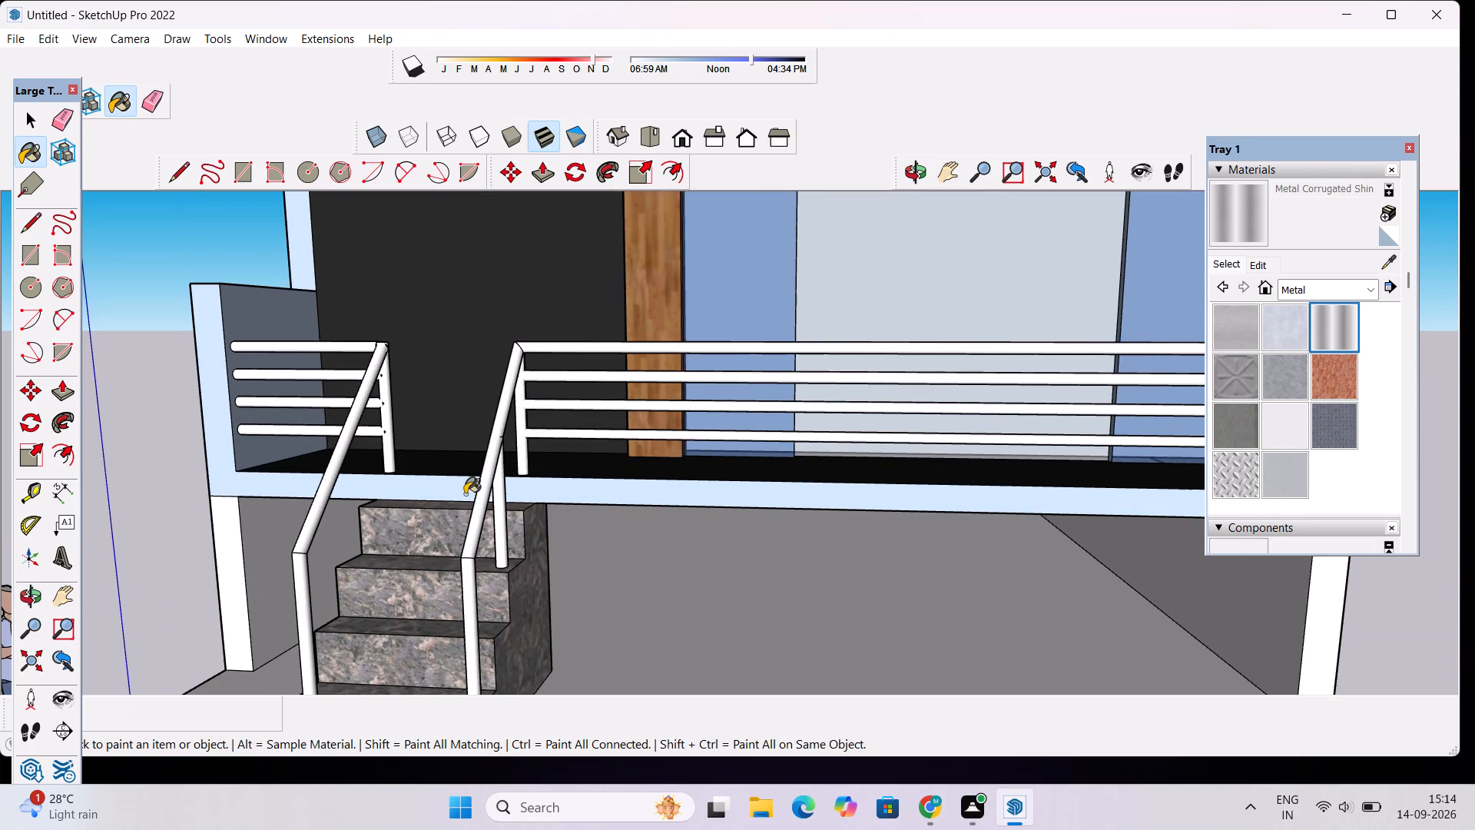
{"action": "left_click", "coordinate": [465, 494]}
{"action": "left_click", "coordinate": [486, 477]}
{"action": "left_click", "coordinate": [452, 591]}
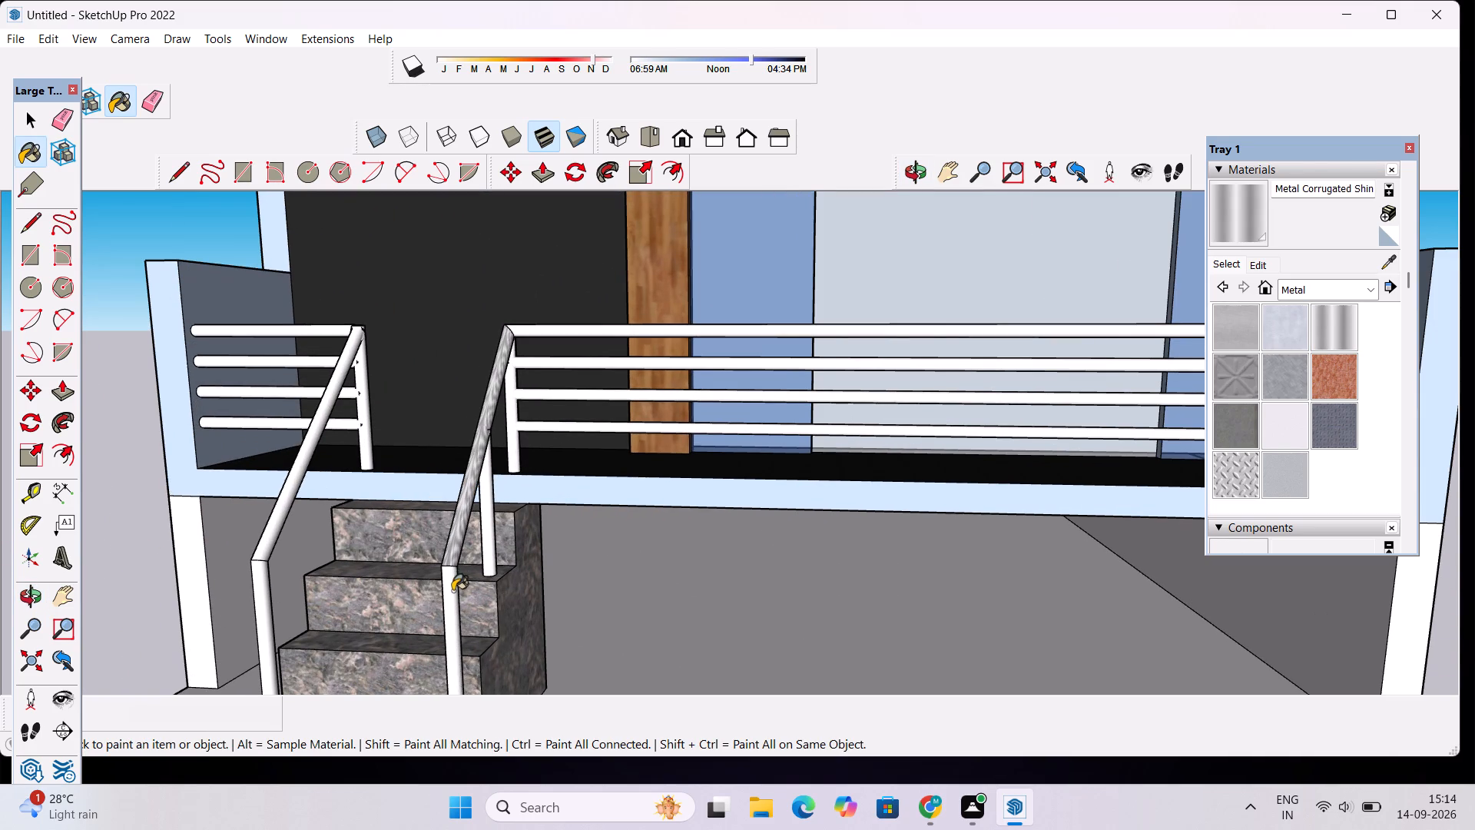
{"action": "left_click", "coordinate": [300, 461]}
{"action": "left_click", "coordinate": [263, 585]}
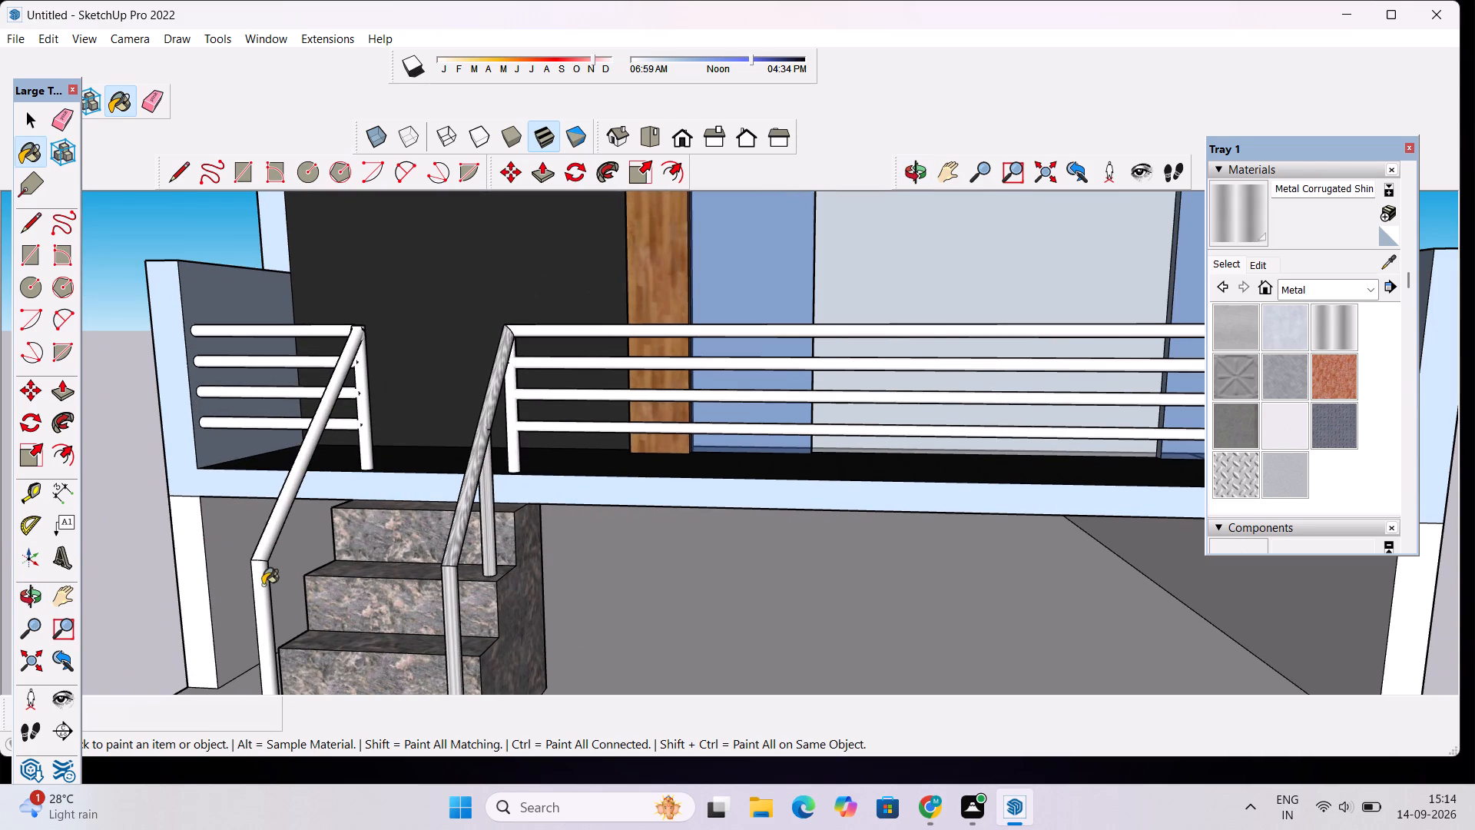
Paint the terrace railing's posts and horizontal bars on both sides of the stair opening with Metal Corrugated Shiny.
{"action": "left_click", "coordinate": [364, 407]}
{"action": "left_click", "coordinate": [322, 334]}
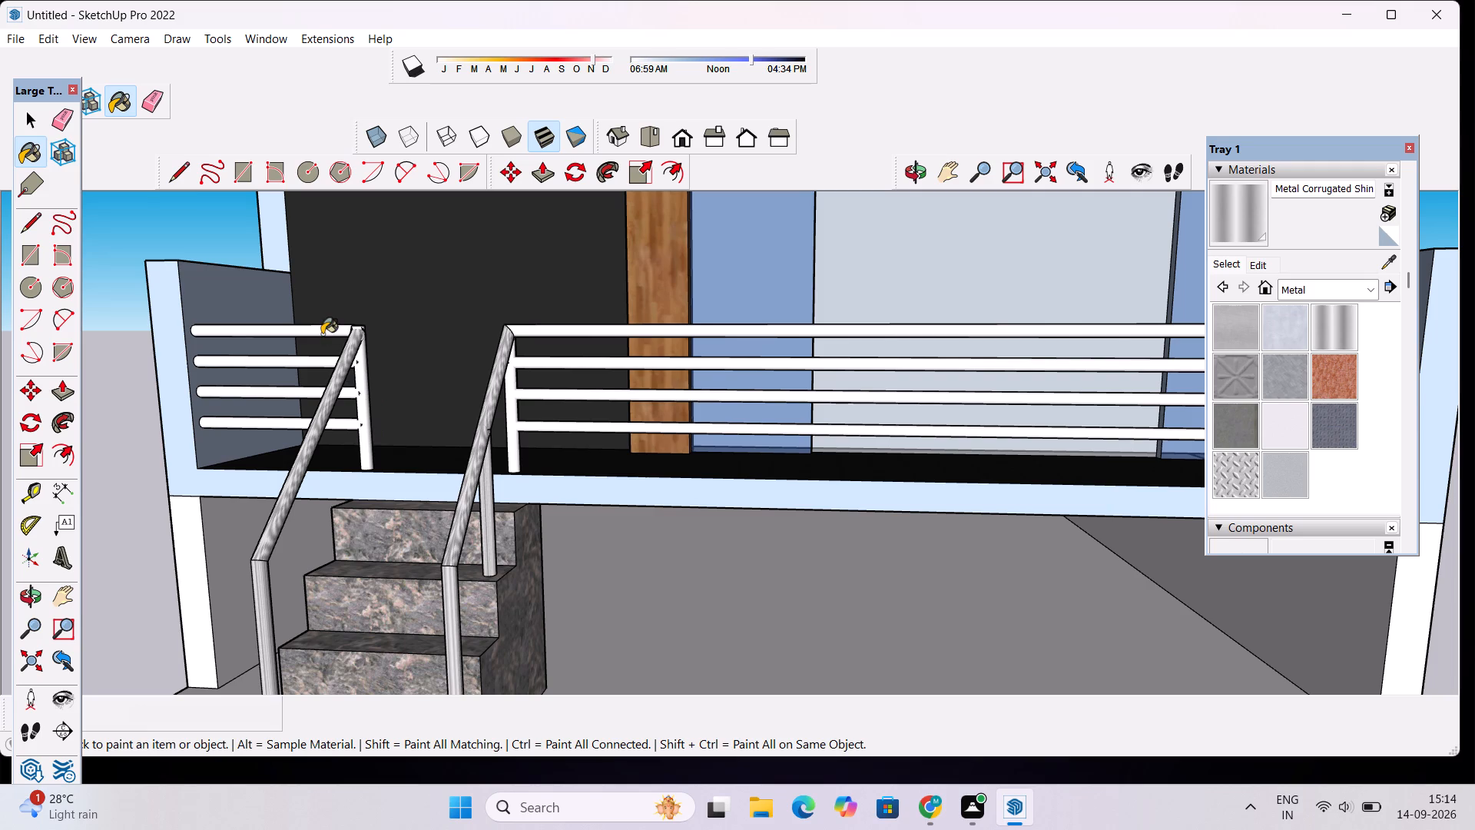
{"action": "left_click", "coordinate": [320, 361]}
{"action": "left_click", "coordinate": [310, 393]}
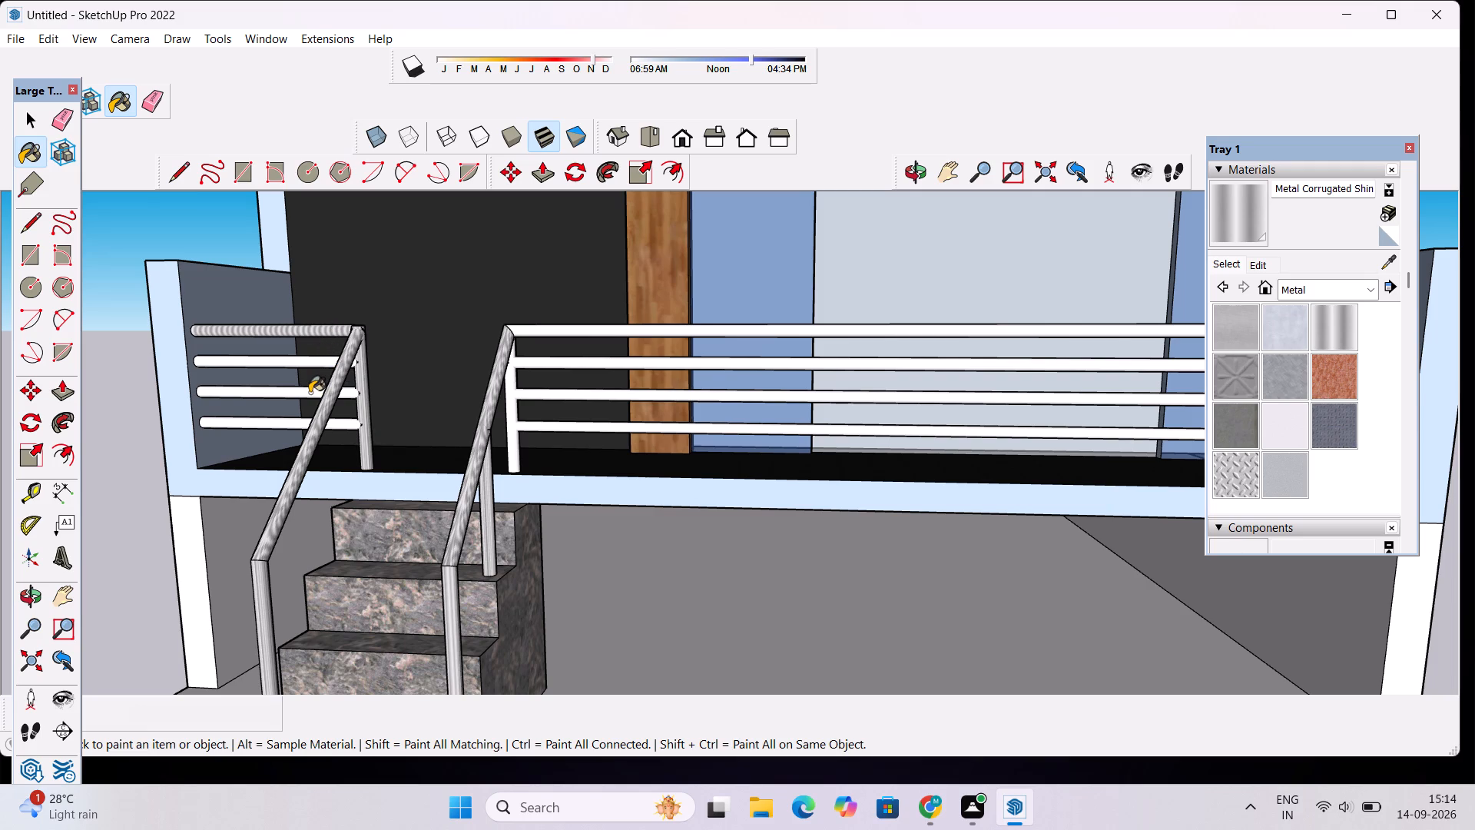
{"action": "left_click", "coordinate": [302, 424]}
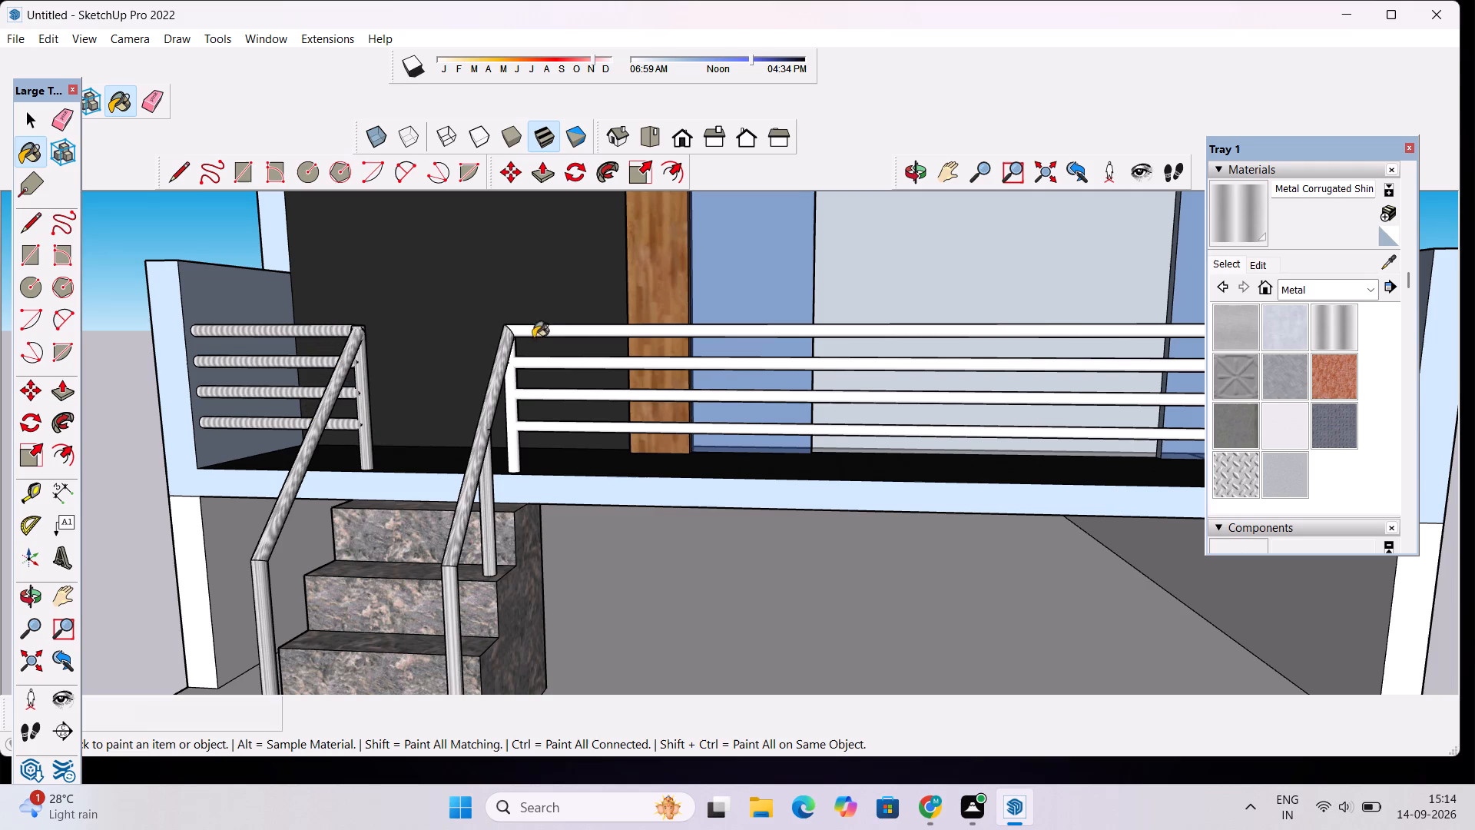
{"action": "left_click", "coordinate": [535, 334]}
{"action": "left_click", "coordinate": [509, 388]}
{"action": "left_click", "coordinate": [519, 365]}
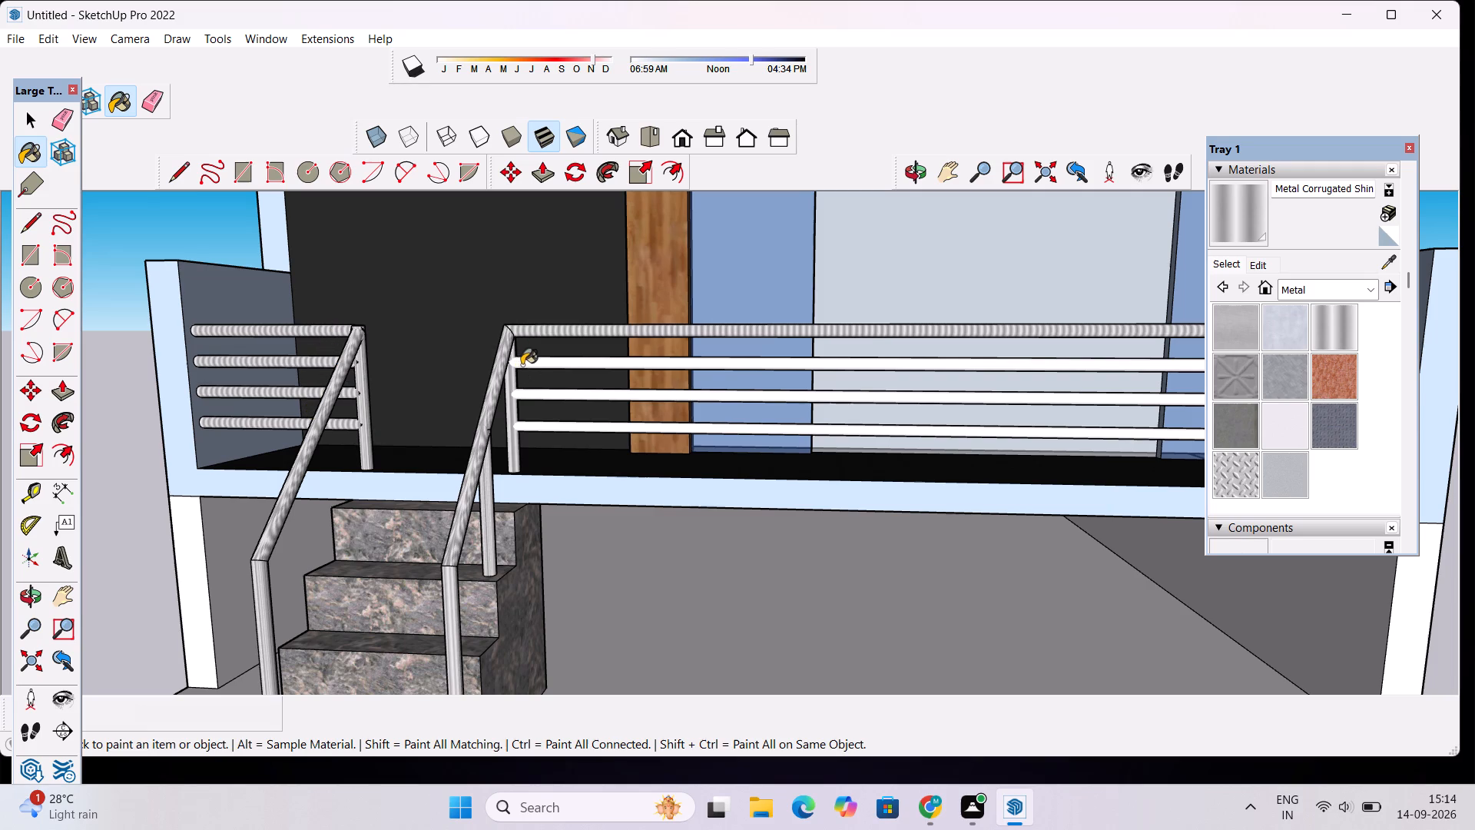
{"action": "left_click", "coordinate": [540, 390]}
{"action": "left_click", "coordinate": [546, 425]}
Darken the Metal Corrugated Shiny material used on the stair and terrace railings to a mid grey tone.
{"action": "scroll", "coordinate": [552, 339], "scroll_direction": "down", "scroll_amount": 5}
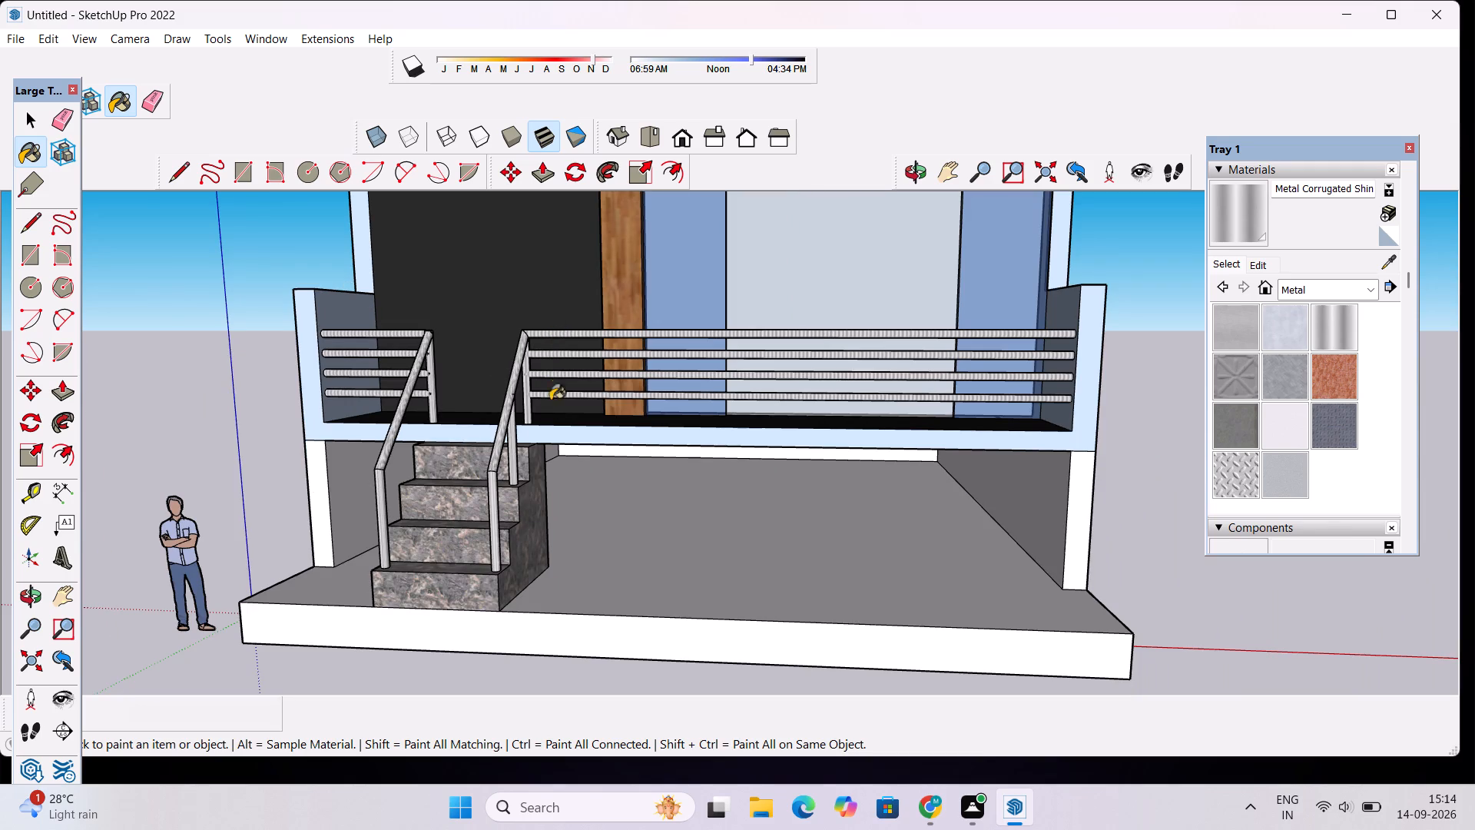
{"action": "left_click", "coordinate": [1256, 263]}
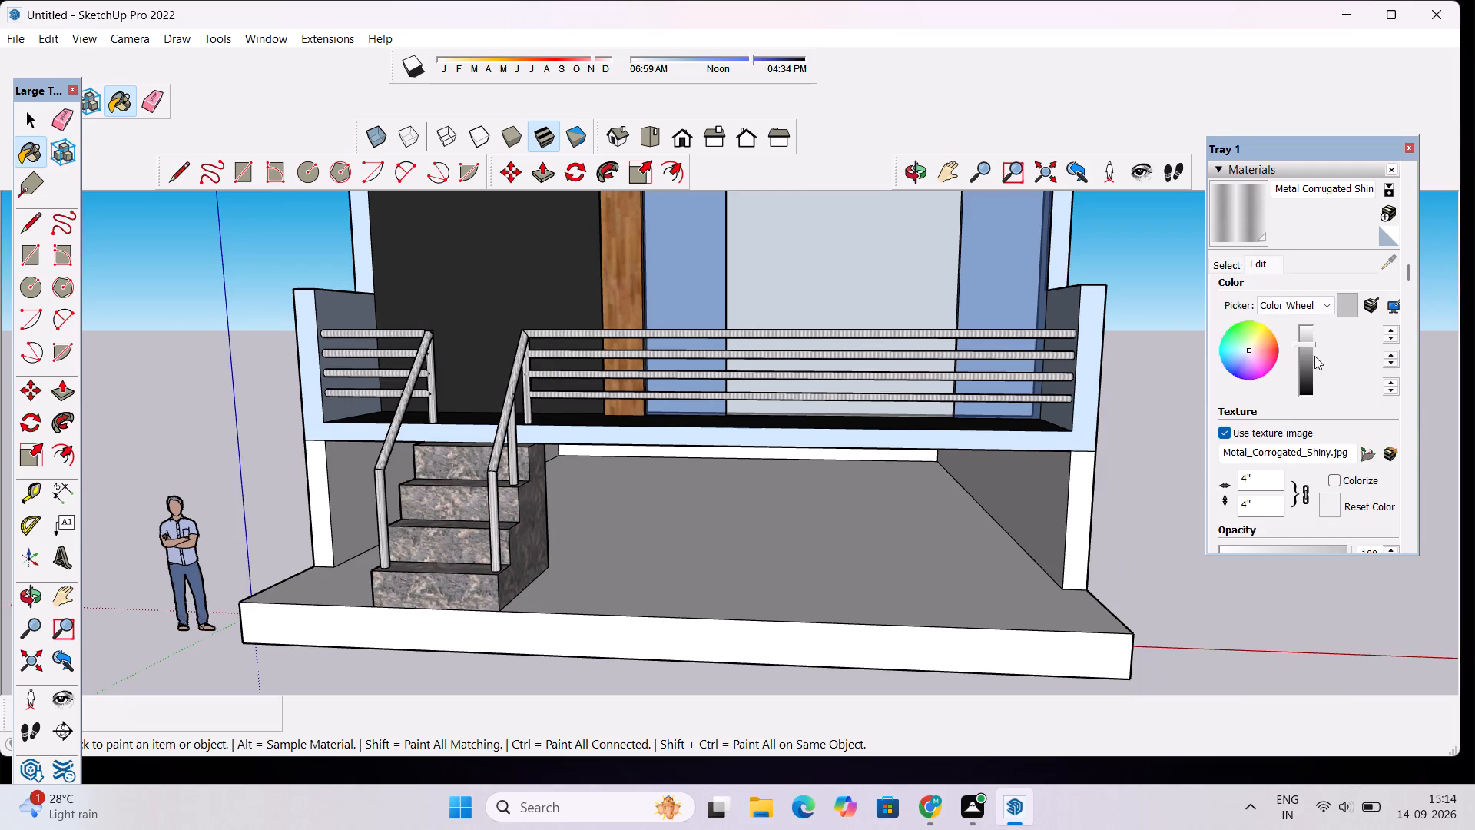
{"action": "left_click", "coordinate": [1301, 360]}
Examine the darkened railings and the whole front facade from several angles and distances.
{"action": "scroll", "coordinate": [1225, 404], "scroll_direction": "down", "scroll_amount": 1}
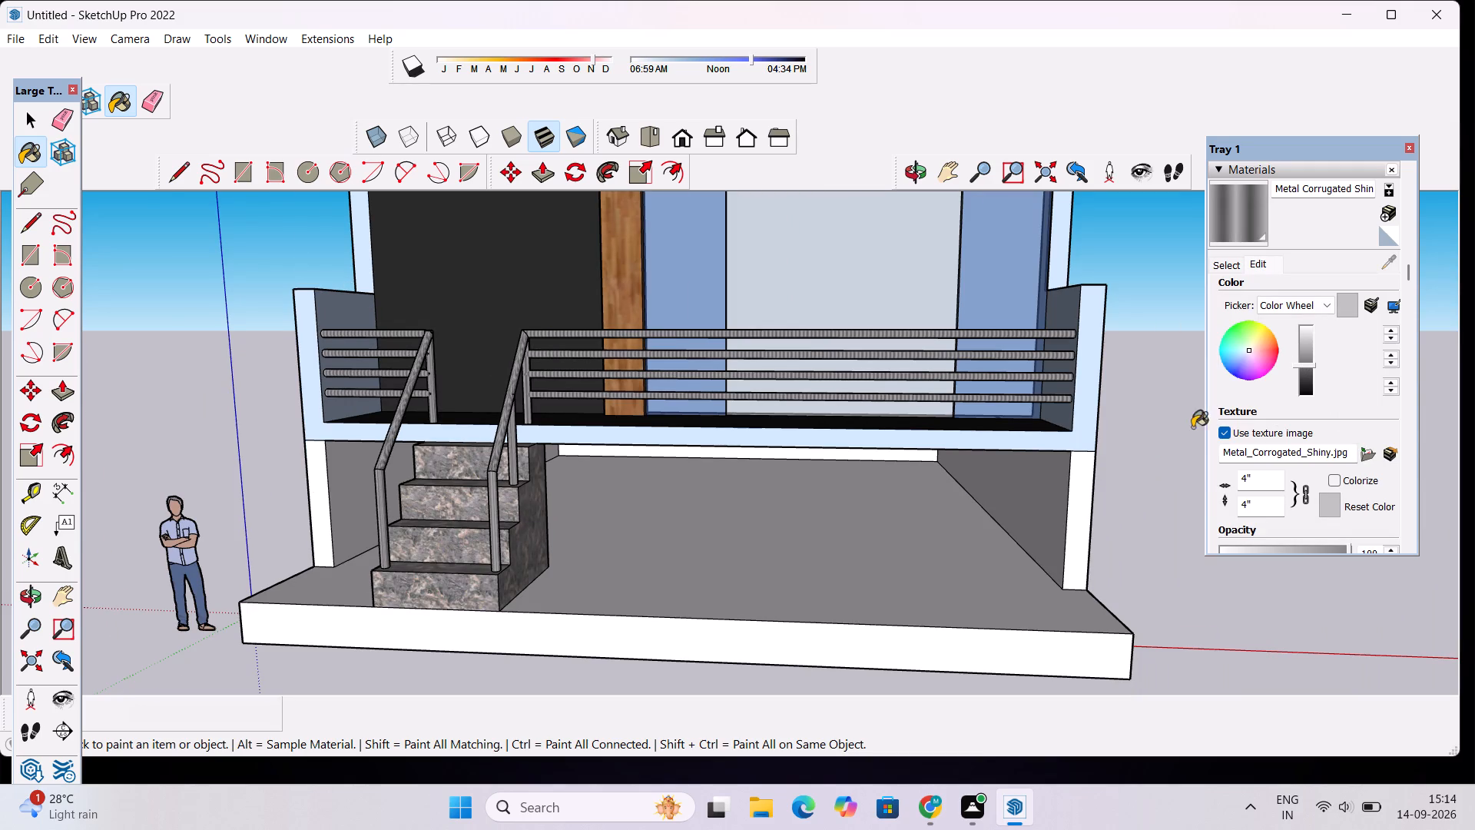
{"action": "scroll", "coordinate": [1192, 427], "scroll_direction": "down", "scroll_amount": 3}
{"action": "scroll", "coordinate": [856, 347], "scroll_direction": "up", "scroll_amount": 3}
{"action": "scroll", "coordinate": [856, 339], "scroll_direction": "down", "scroll_amount": 3}
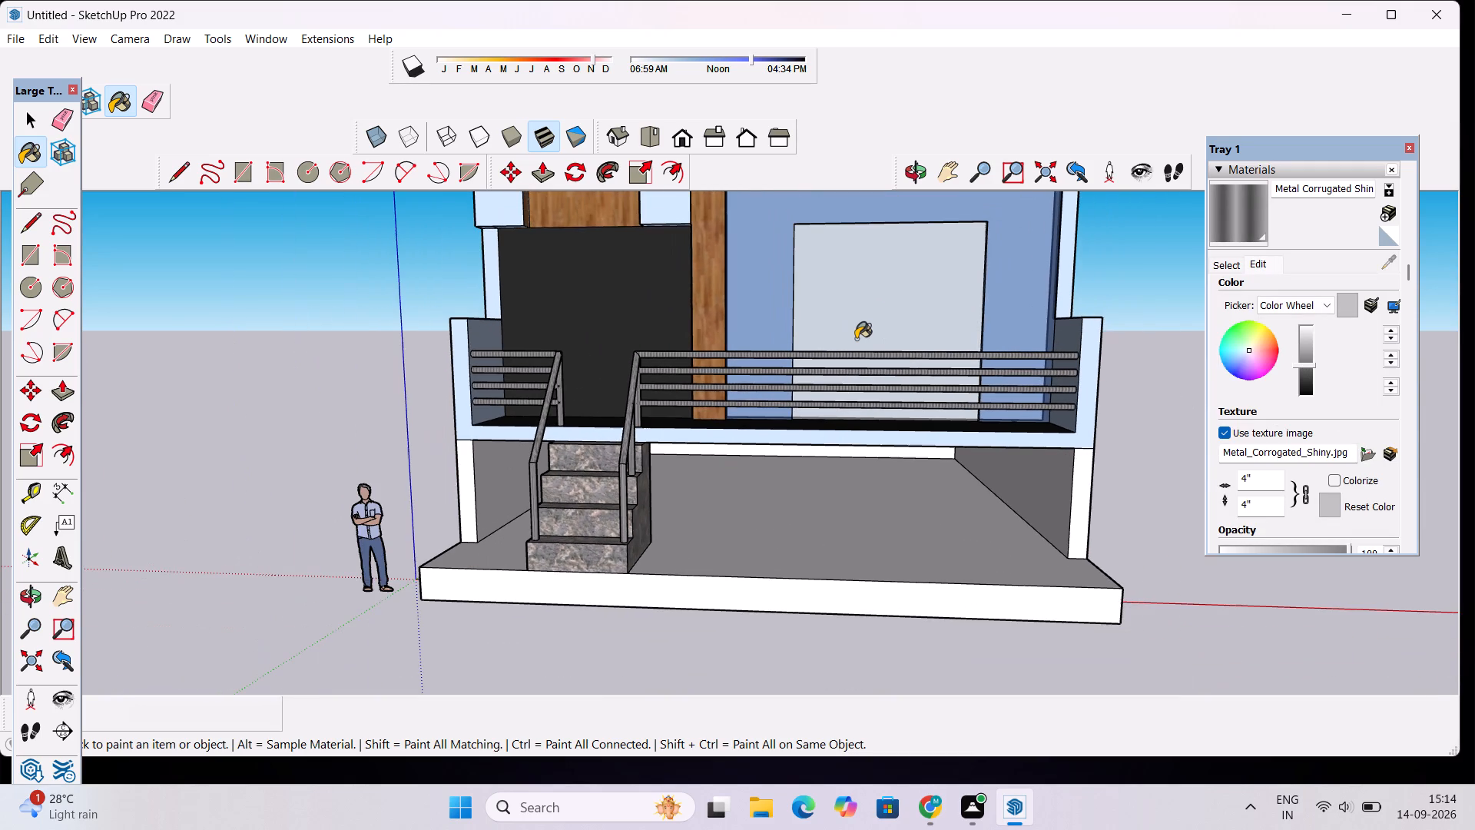
{"action": "scroll", "coordinate": [856, 338], "scroll_direction": "down", "scroll_amount": 9}
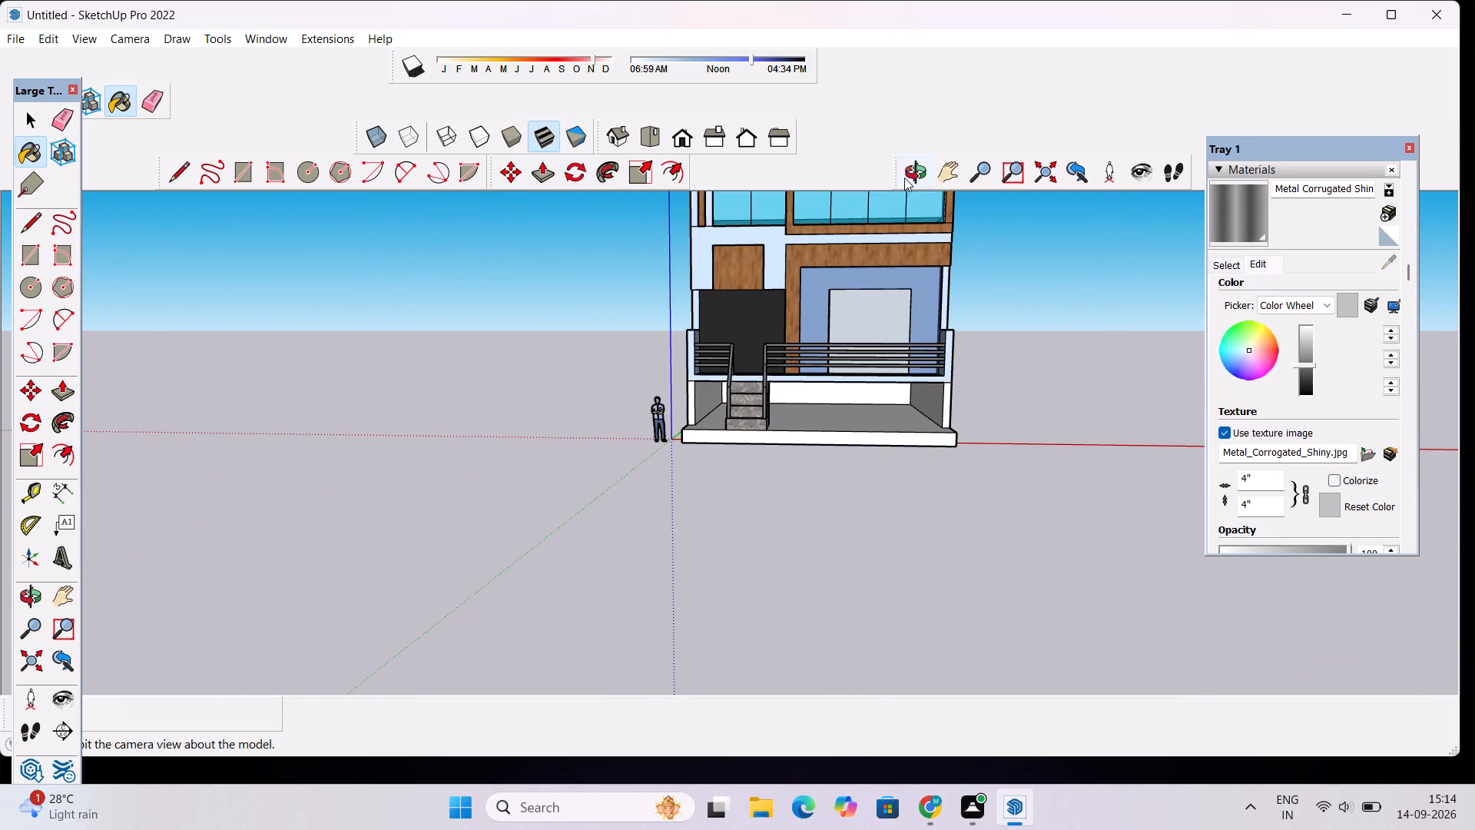
{"action": "left_click", "coordinate": [909, 178]}
{"action": "left_click_drag", "start_coordinate": [859, 438], "coordinate": [651, 573]}
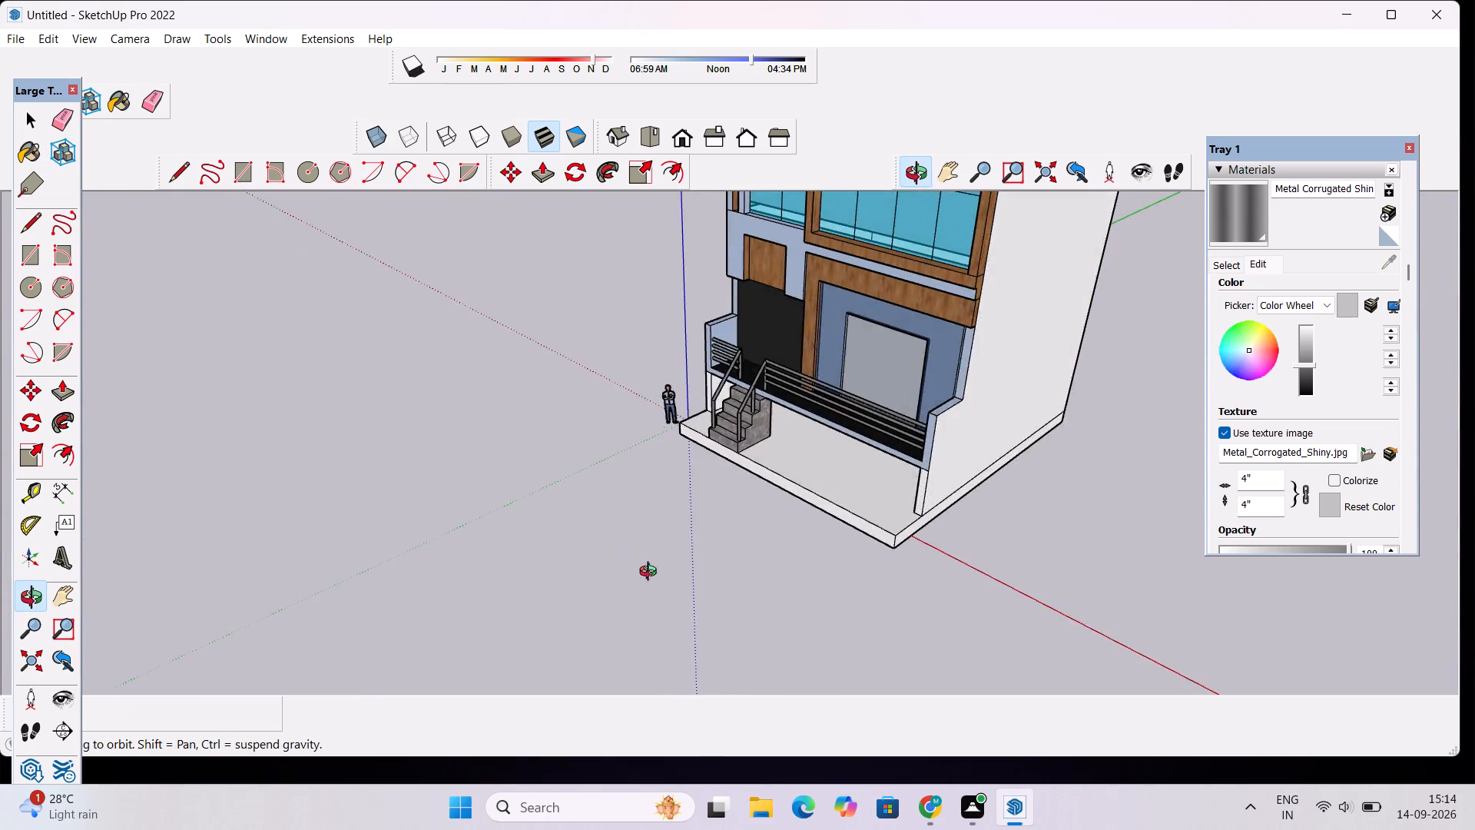
{"action": "left_click_drag", "start_coordinate": [651, 573], "coordinate": [930, 425]}
{"action": "scroll", "coordinate": [834, 395], "scroll_direction": "up", "scroll_amount": 4}
{"action": "left_click_drag", "start_coordinate": [915, 449], "coordinate": [796, 474]}
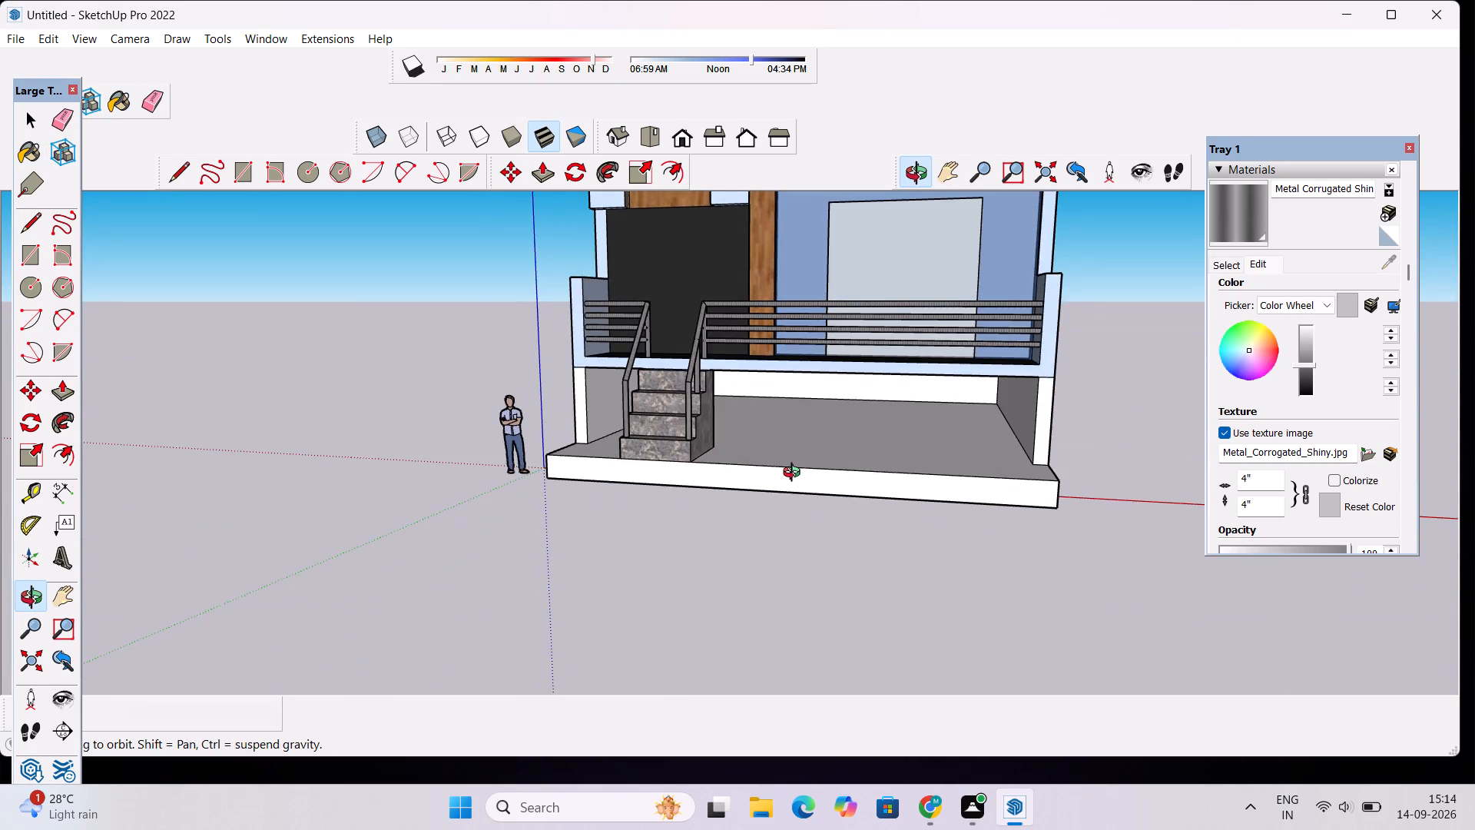
{"action": "scroll", "coordinate": [795, 474], "scroll_direction": "down", "scroll_amount": 4}
{"action": "left_click_drag", "start_coordinate": [720, 437], "coordinate": [732, 523]}
{"action": "scroll", "coordinate": [736, 504], "scroll_direction": "down", "scroll_amount": 5}
{"action": "left_click_drag", "start_coordinate": [707, 510], "coordinate": [824, 451]}
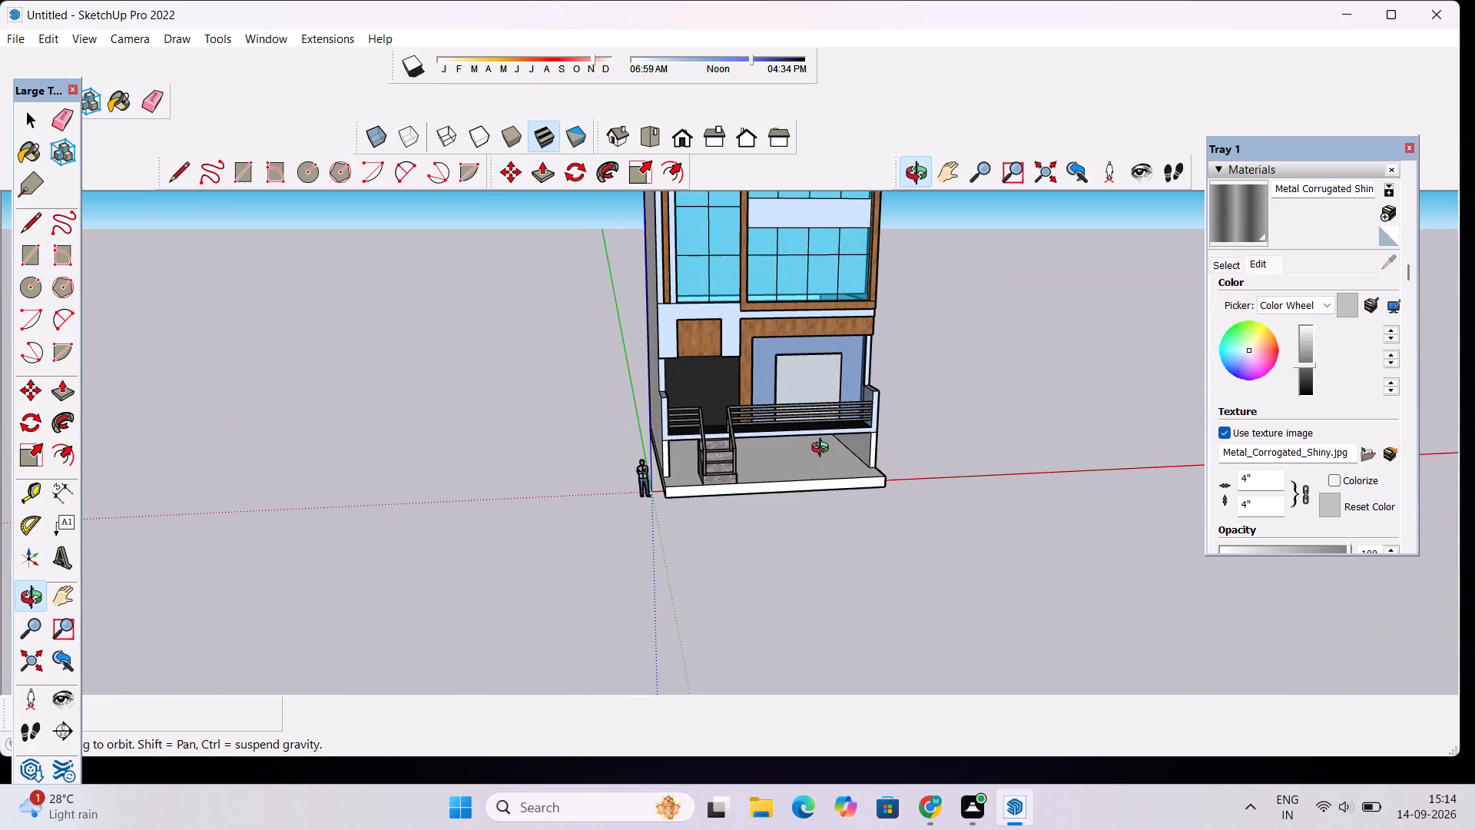
{"action": "scroll", "coordinate": [824, 450], "scroll_direction": "down", "scroll_amount": 2}
{"action": "left_click_drag", "start_coordinate": [824, 449], "coordinate": [646, 546], "text": "shift"}
{"action": "scroll", "coordinate": [641, 546], "scroll_direction": "up", "scroll_amount": 4}
{"action": "left_click_drag", "start_coordinate": [716, 549], "coordinate": [254, 573]}
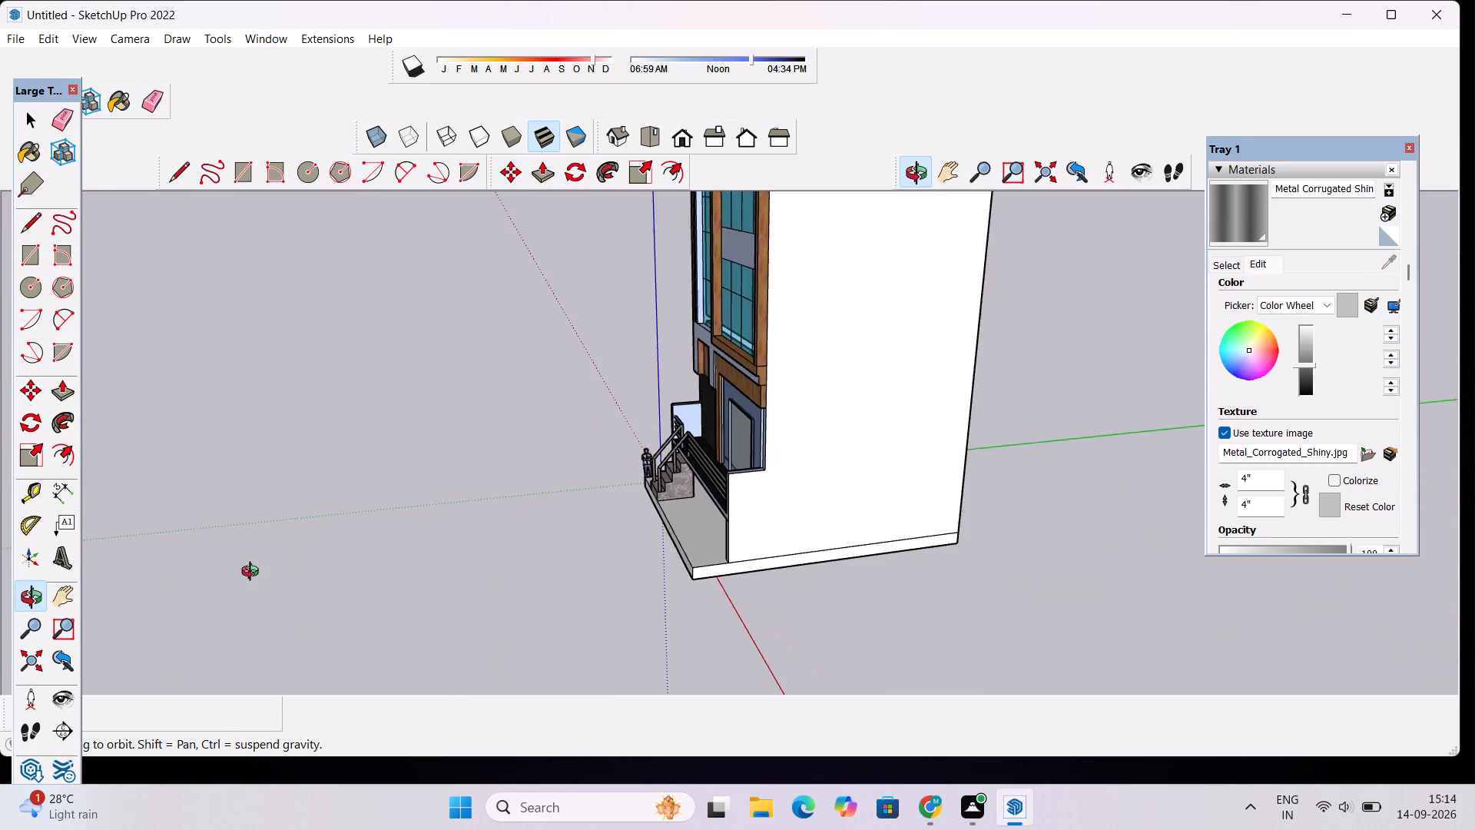
{"action": "left_click_drag", "start_coordinate": [254, 573], "coordinate": [1019, 601]}
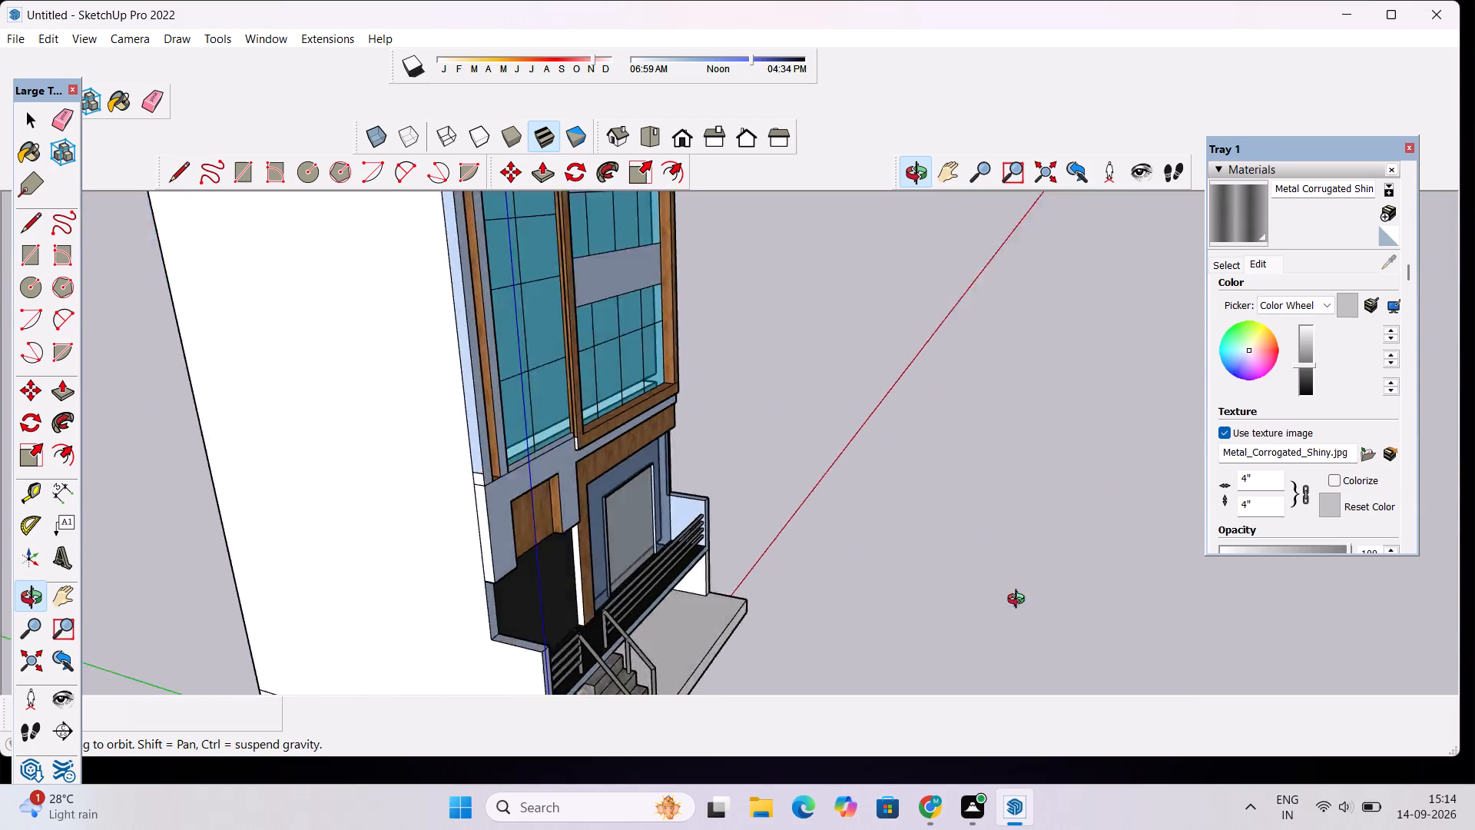
{"action": "left_click_drag", "start_coordinate": [1019, 601], "coordinate": [674, 607]}
{"action": "scroll", "coordinate": [664, 600], "scroll_direction": "down", "scroll_amount": 4}
{"action": "scroll", "coordinate": [635, 619], "scroll_direction": "up", "scroll_amount": 2}
{"action": "left_click_drag", "start_coordinate": [574, 606], "coordinate": [698, 586], "text": "shift"}
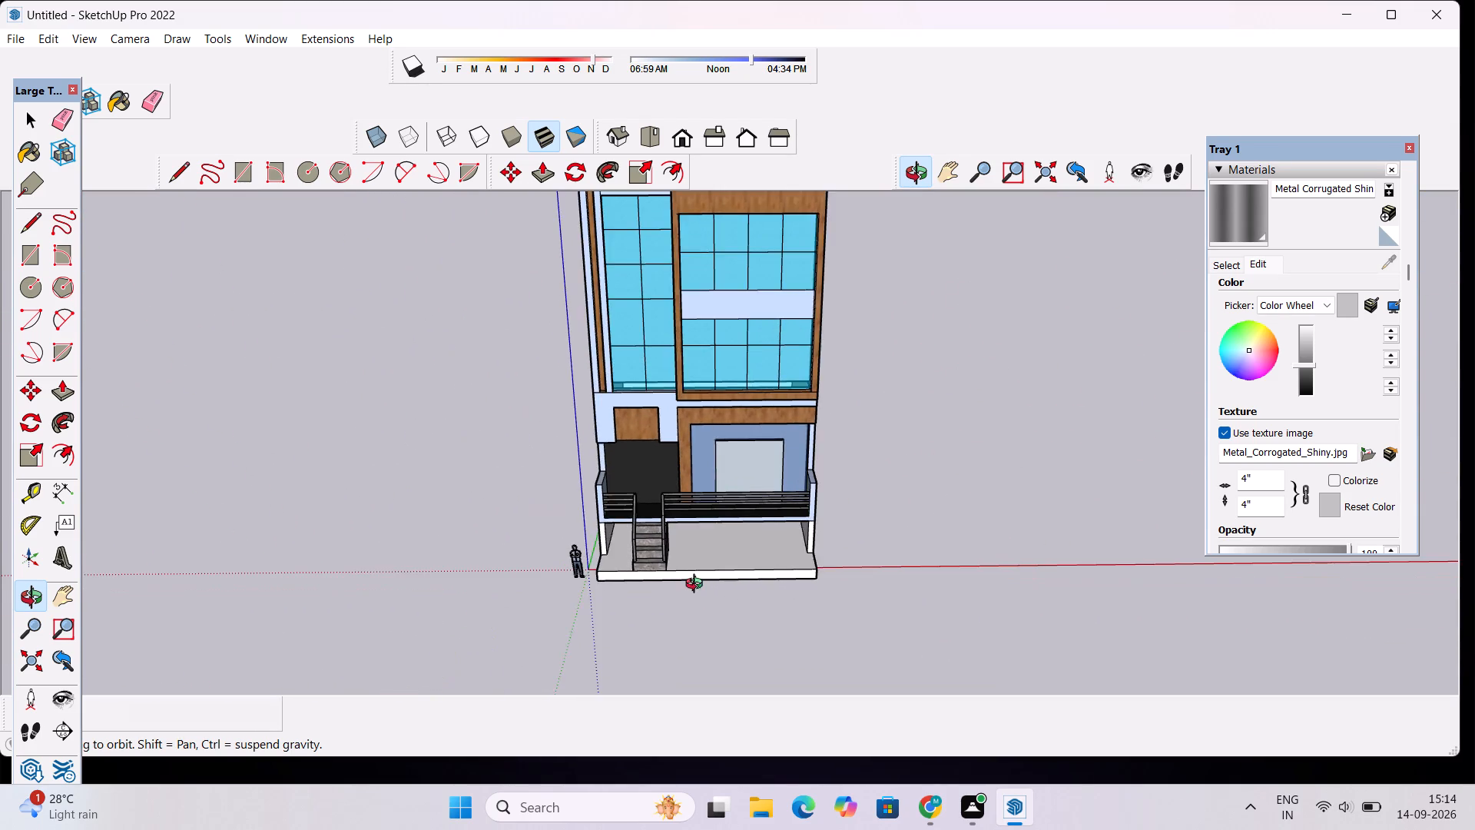
{"action": "scroll", "coordinate": [698, 586], "scroll_direction": "down", "scroll_amount": 4}
{"action": "left_click_drag", "start_coordinate": [711, 611], "coordinate": [716, 541], "text": "shift"}
{"action": "scroll", "coordinate": [718, 475], "scroll_direction": "down", "scroll_amount": 4}
{"action": "left_click_drag", "start_coordinate": [723, 639], "coordinate": [746, 430]}
{"action": "scroll", "coordinate": [744, 412], "scroll_direction": "up", "scroll_amount": 3}
{"action": "left_click_drag", "start_coordinate": [736, 493], "coordinate": [703, 609]}
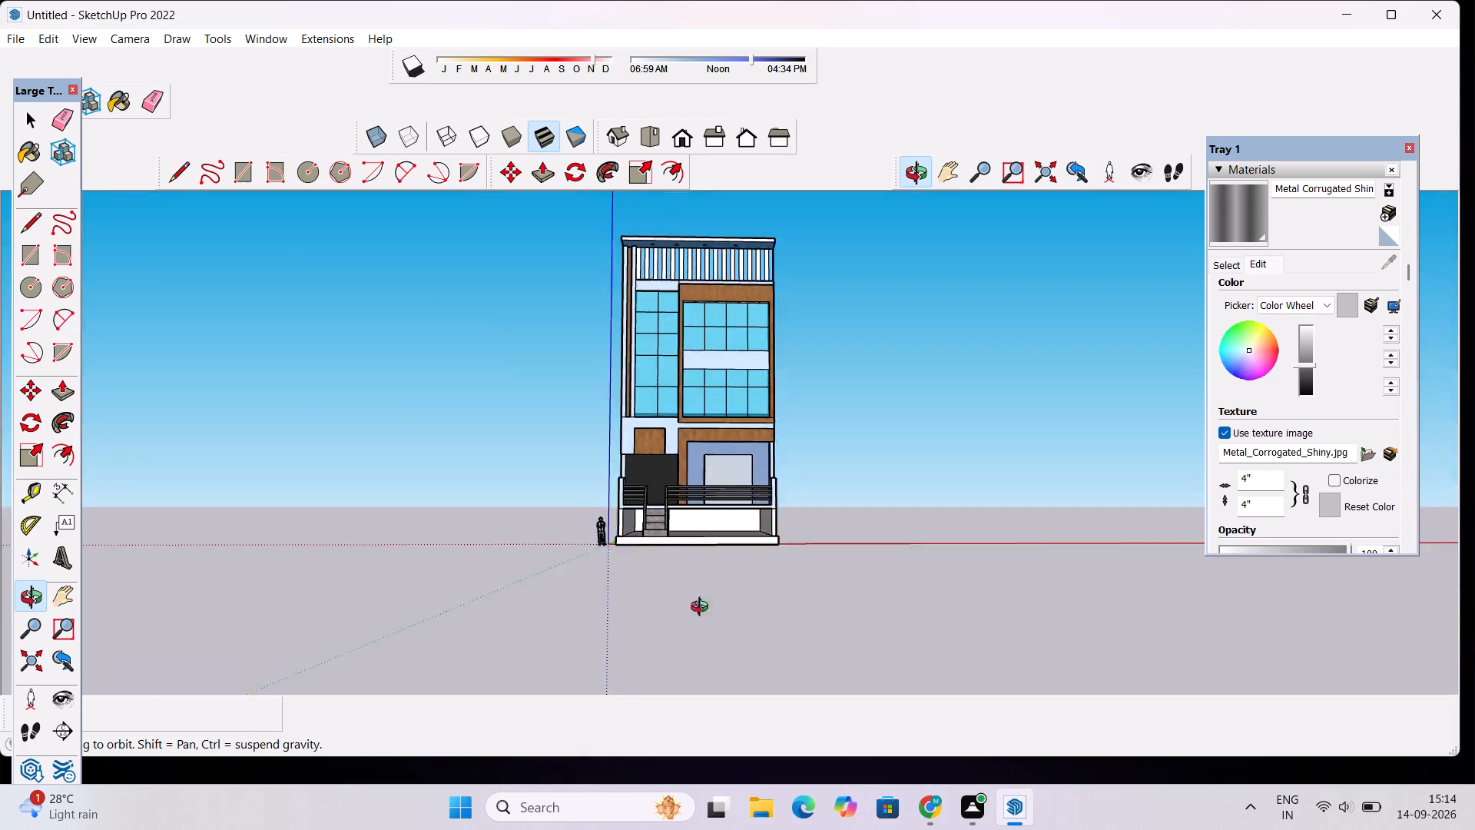
{"action": "left_click_drag", "start_coordinate": [703, 609], "coordinate": [681, 683]}
{"action": "scroll", "coordinate": [751, 486], "scroll_direction": "up", "scroll_amount": 5}
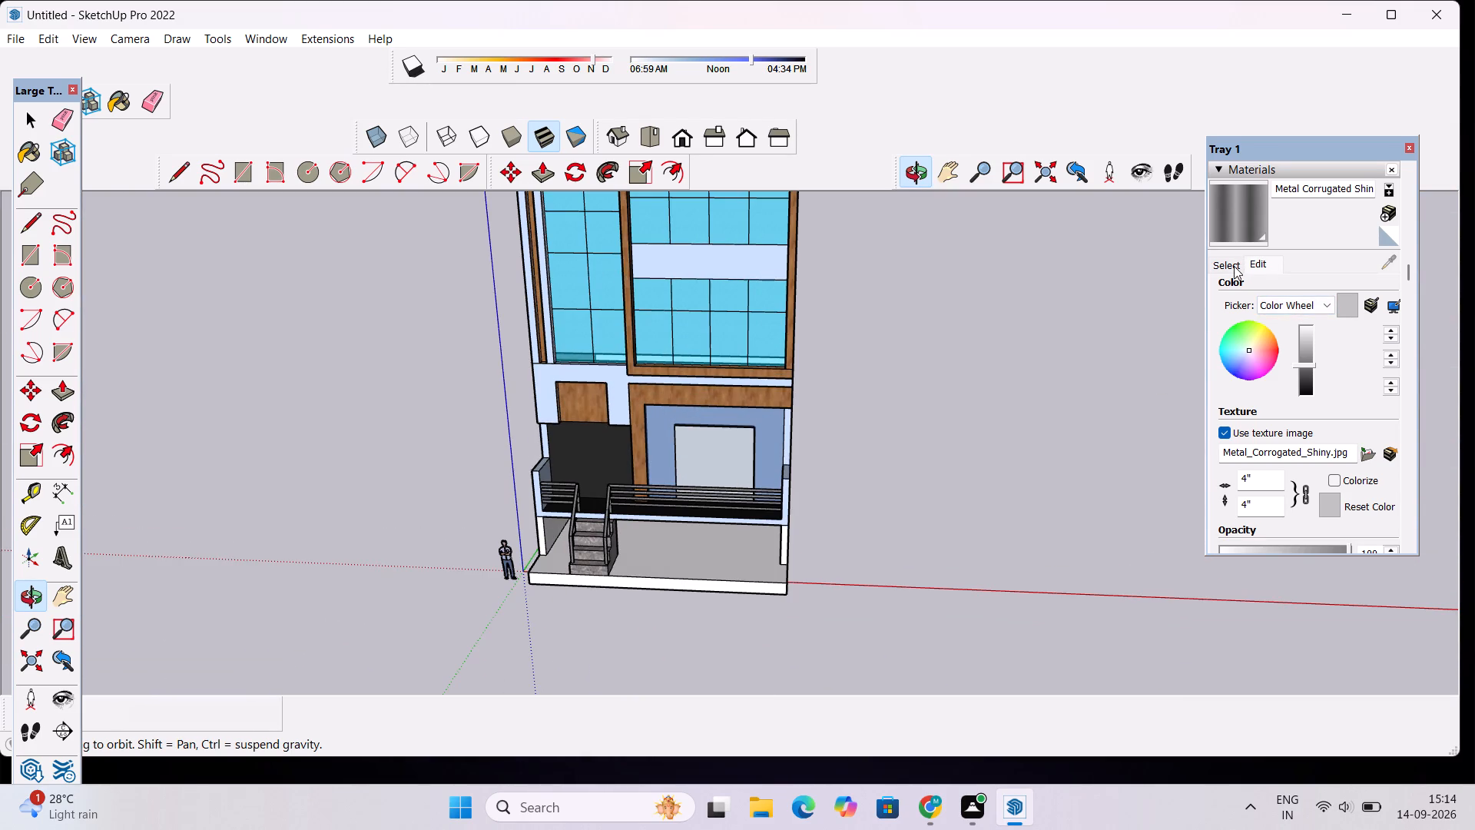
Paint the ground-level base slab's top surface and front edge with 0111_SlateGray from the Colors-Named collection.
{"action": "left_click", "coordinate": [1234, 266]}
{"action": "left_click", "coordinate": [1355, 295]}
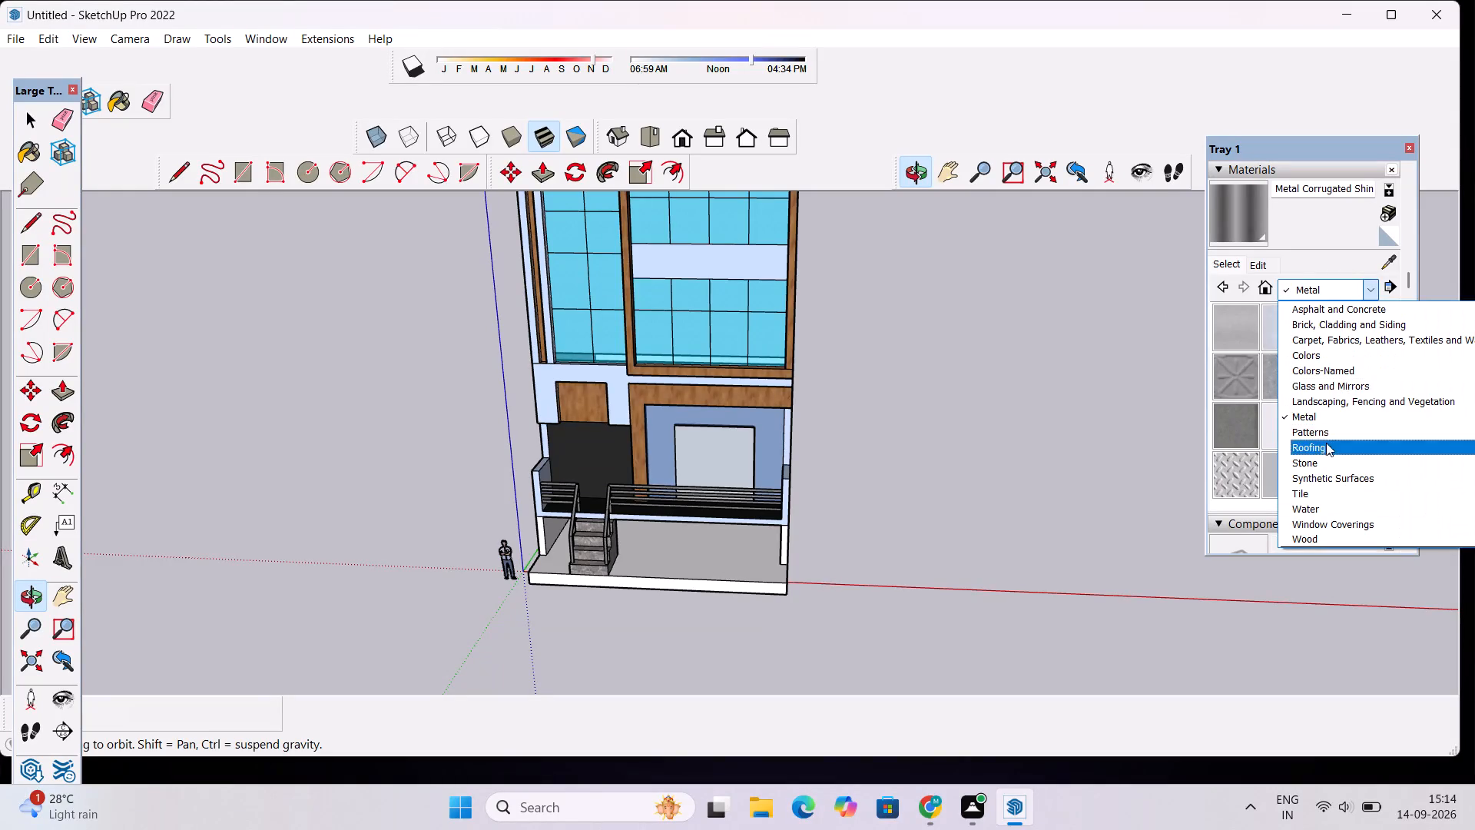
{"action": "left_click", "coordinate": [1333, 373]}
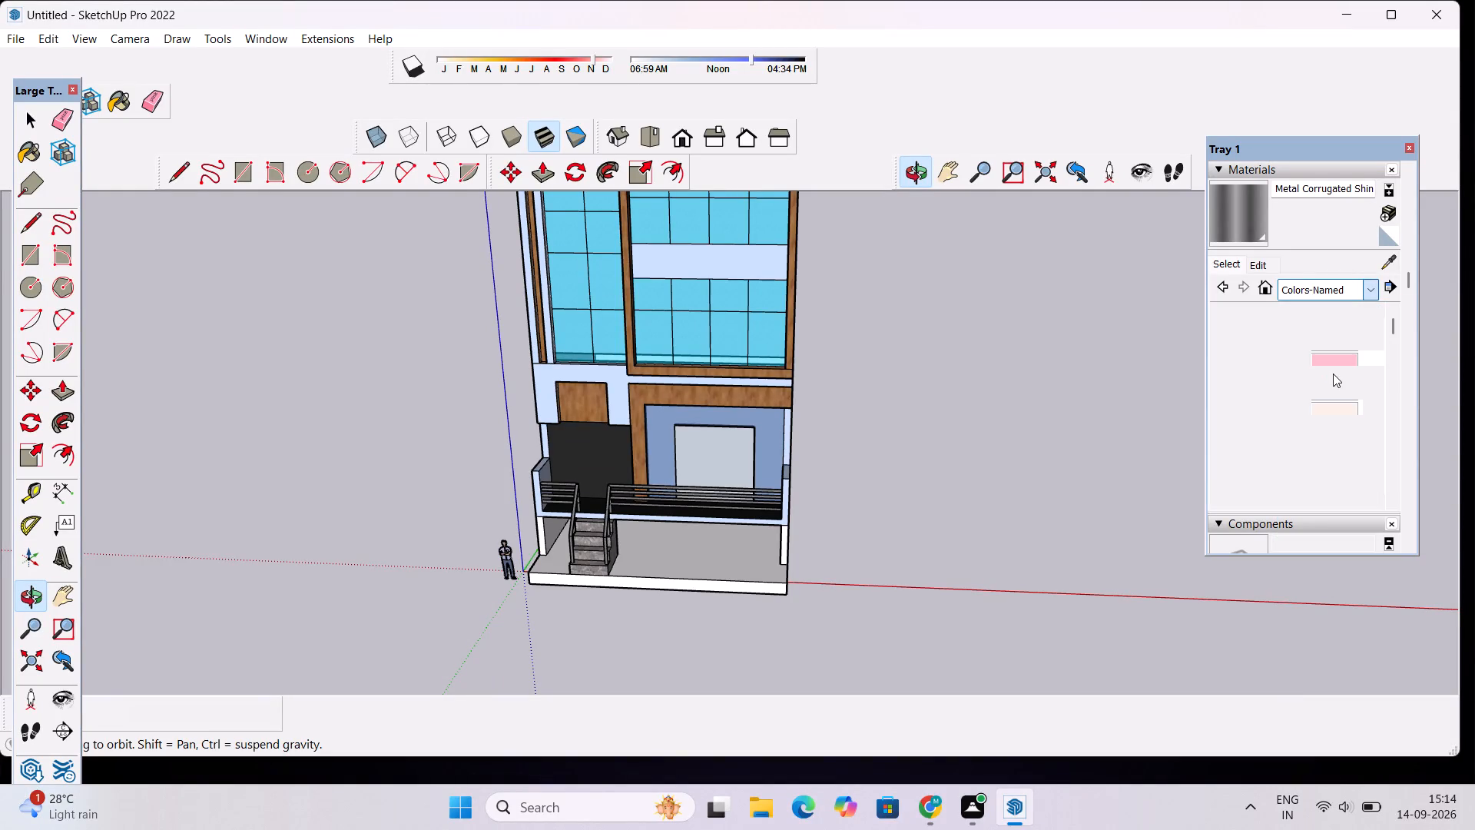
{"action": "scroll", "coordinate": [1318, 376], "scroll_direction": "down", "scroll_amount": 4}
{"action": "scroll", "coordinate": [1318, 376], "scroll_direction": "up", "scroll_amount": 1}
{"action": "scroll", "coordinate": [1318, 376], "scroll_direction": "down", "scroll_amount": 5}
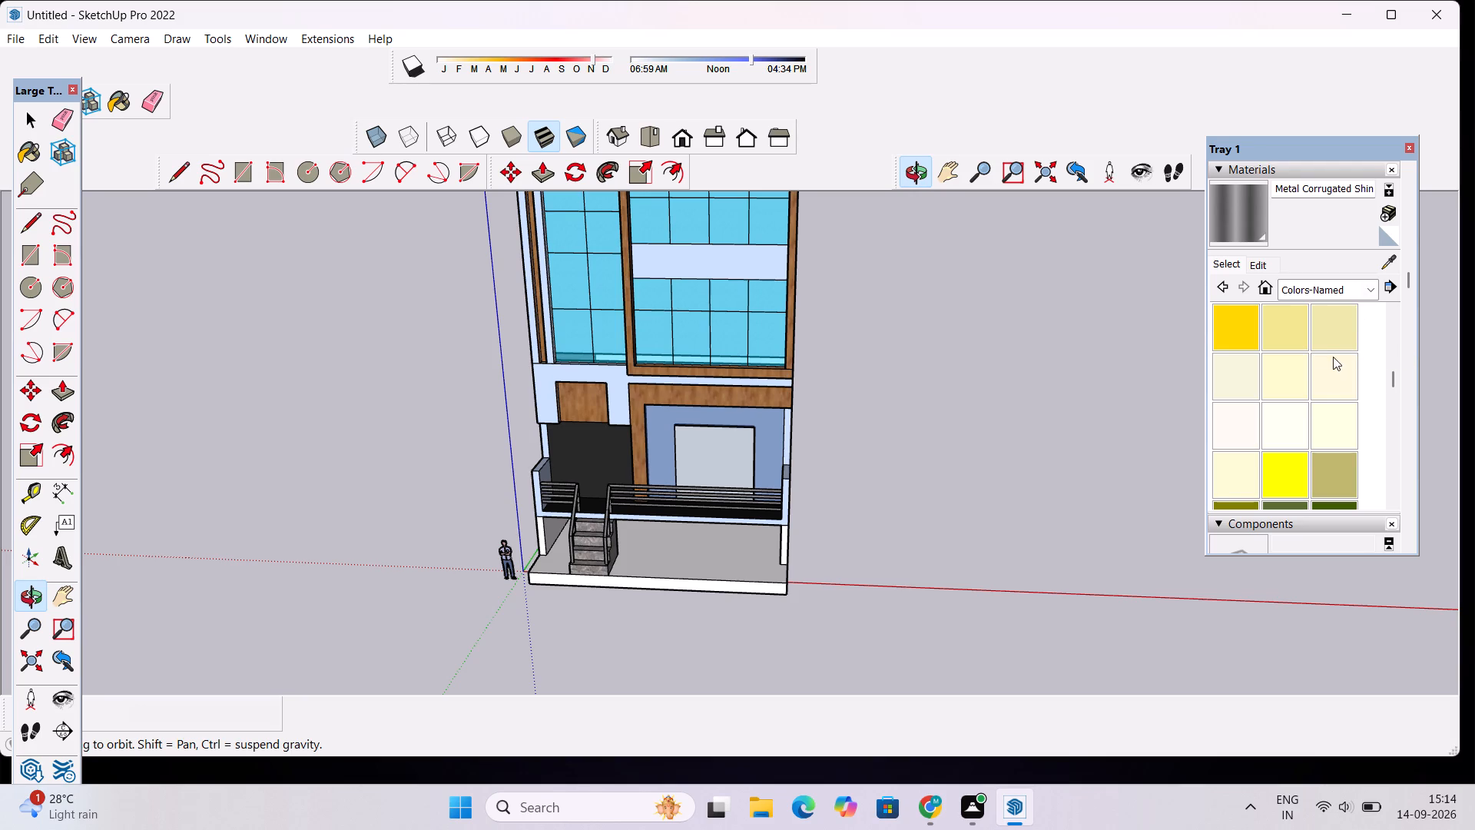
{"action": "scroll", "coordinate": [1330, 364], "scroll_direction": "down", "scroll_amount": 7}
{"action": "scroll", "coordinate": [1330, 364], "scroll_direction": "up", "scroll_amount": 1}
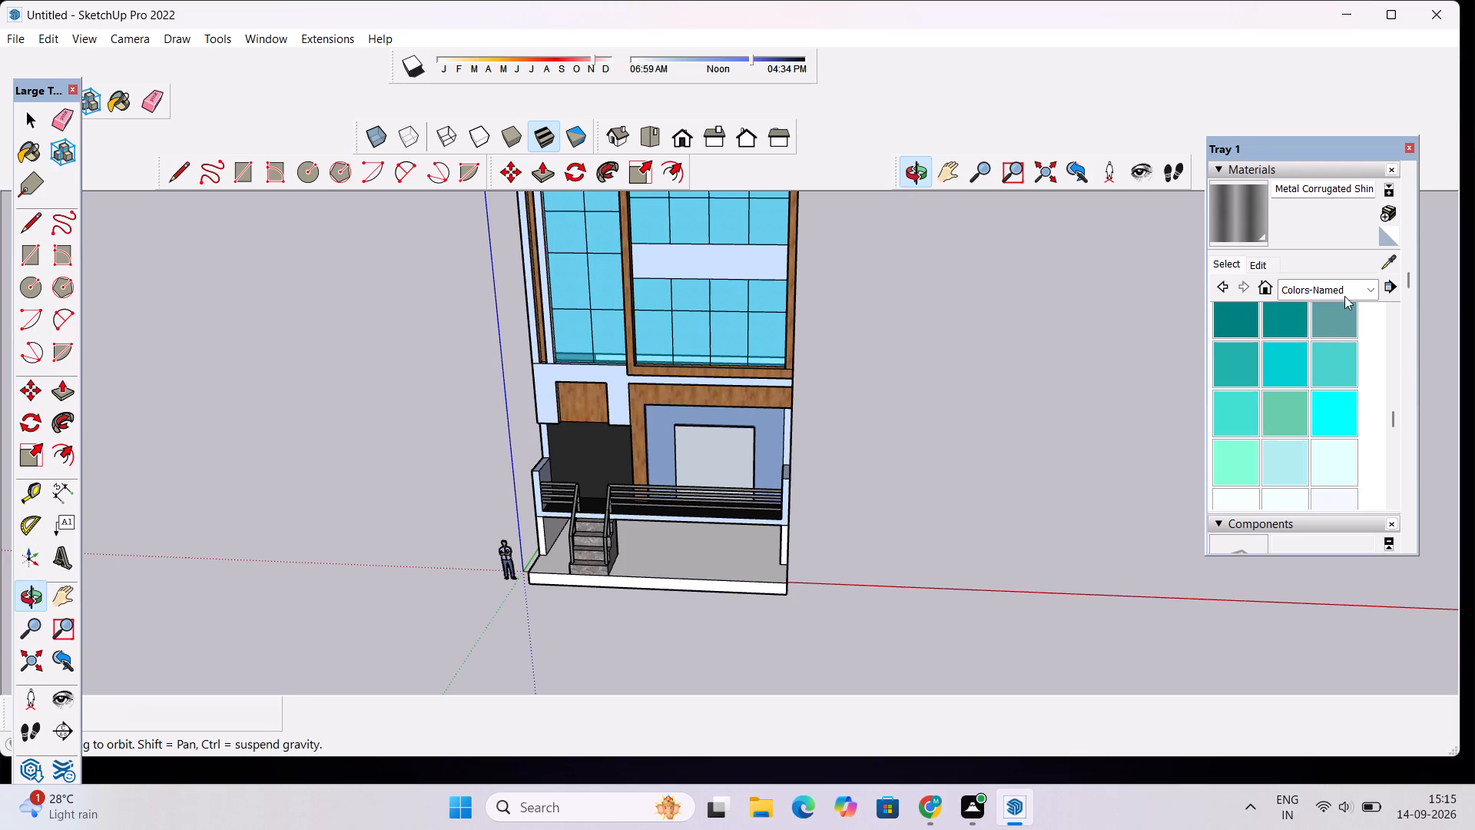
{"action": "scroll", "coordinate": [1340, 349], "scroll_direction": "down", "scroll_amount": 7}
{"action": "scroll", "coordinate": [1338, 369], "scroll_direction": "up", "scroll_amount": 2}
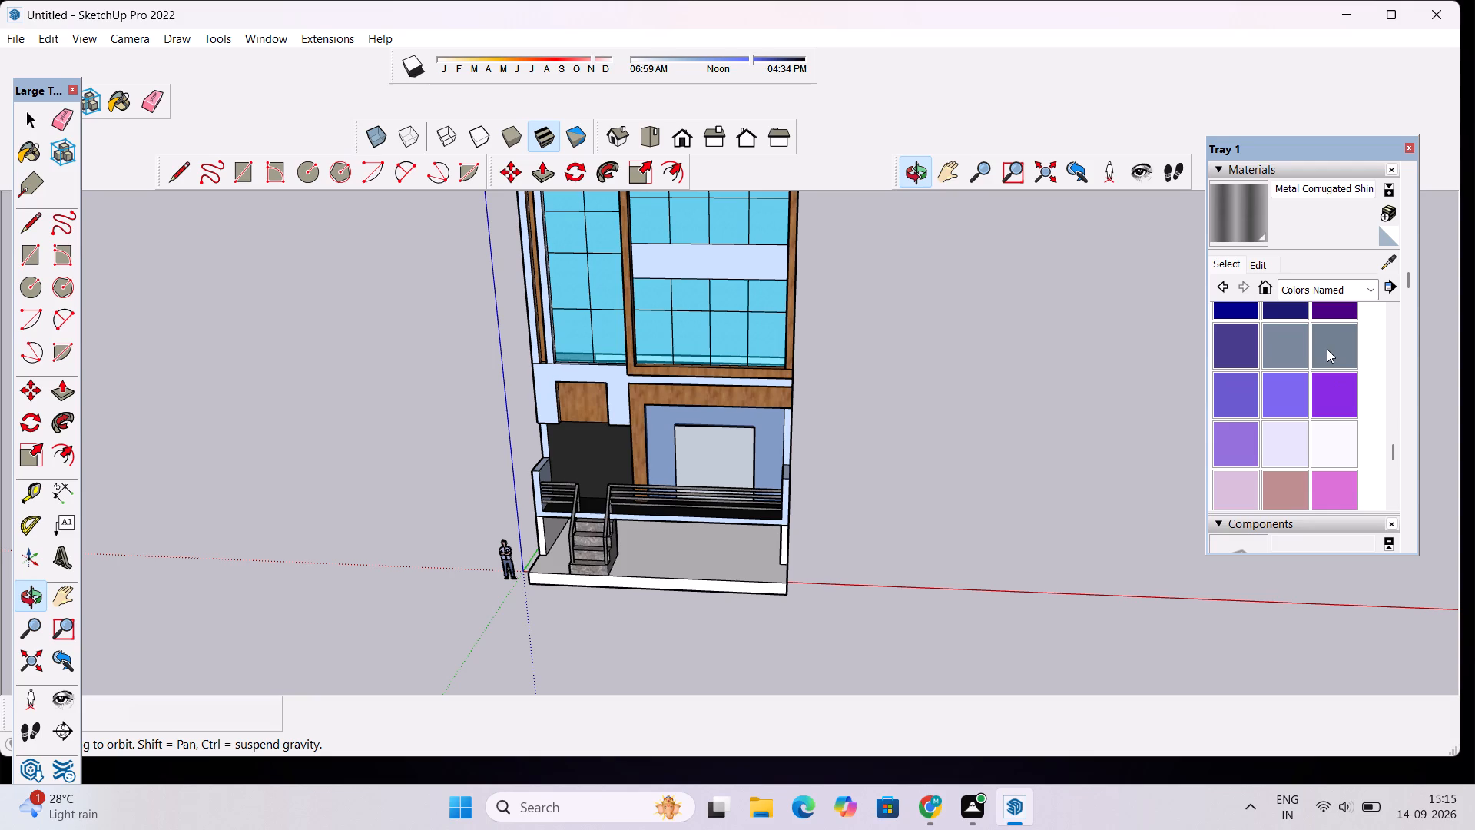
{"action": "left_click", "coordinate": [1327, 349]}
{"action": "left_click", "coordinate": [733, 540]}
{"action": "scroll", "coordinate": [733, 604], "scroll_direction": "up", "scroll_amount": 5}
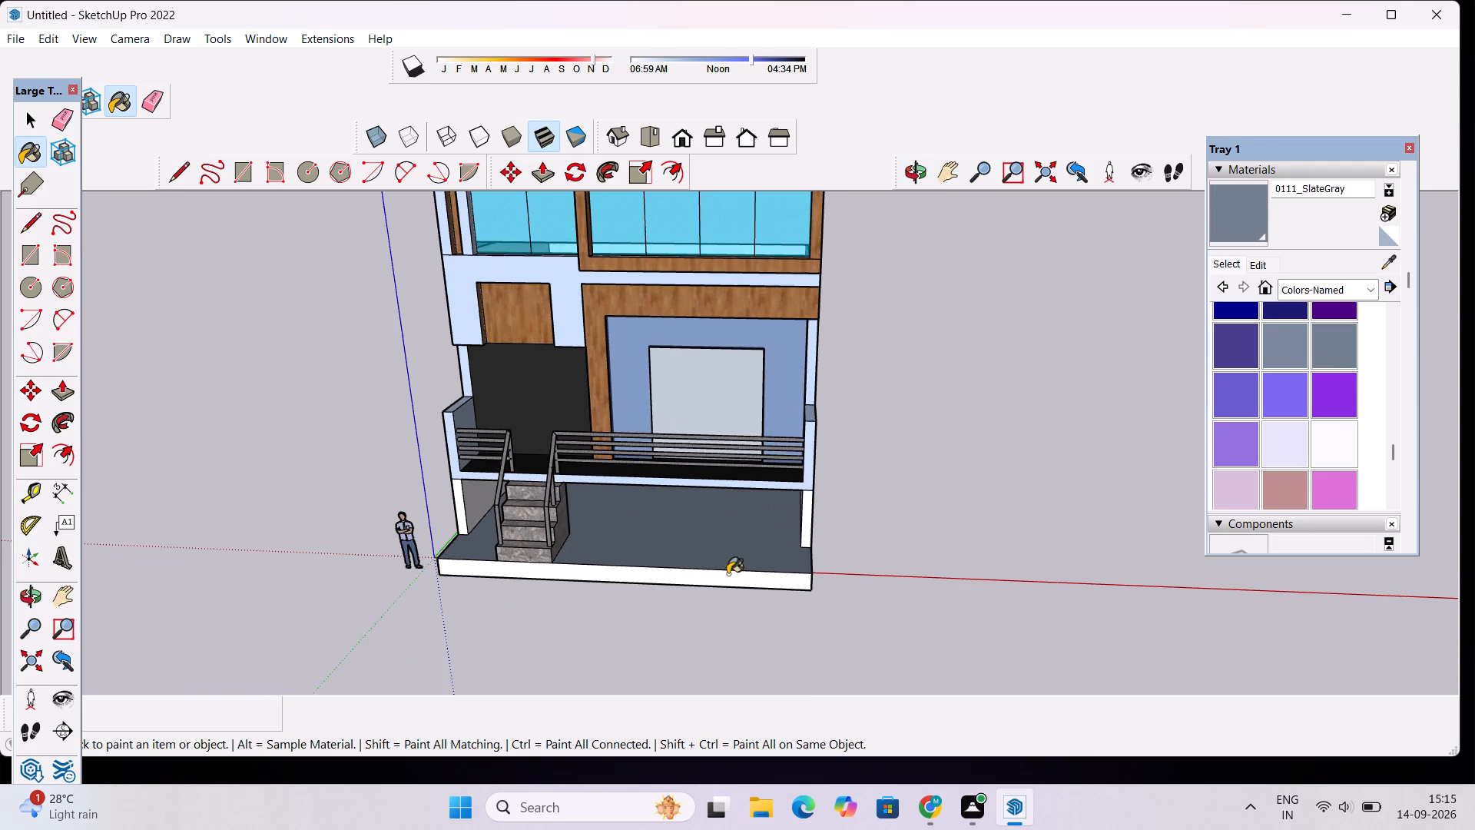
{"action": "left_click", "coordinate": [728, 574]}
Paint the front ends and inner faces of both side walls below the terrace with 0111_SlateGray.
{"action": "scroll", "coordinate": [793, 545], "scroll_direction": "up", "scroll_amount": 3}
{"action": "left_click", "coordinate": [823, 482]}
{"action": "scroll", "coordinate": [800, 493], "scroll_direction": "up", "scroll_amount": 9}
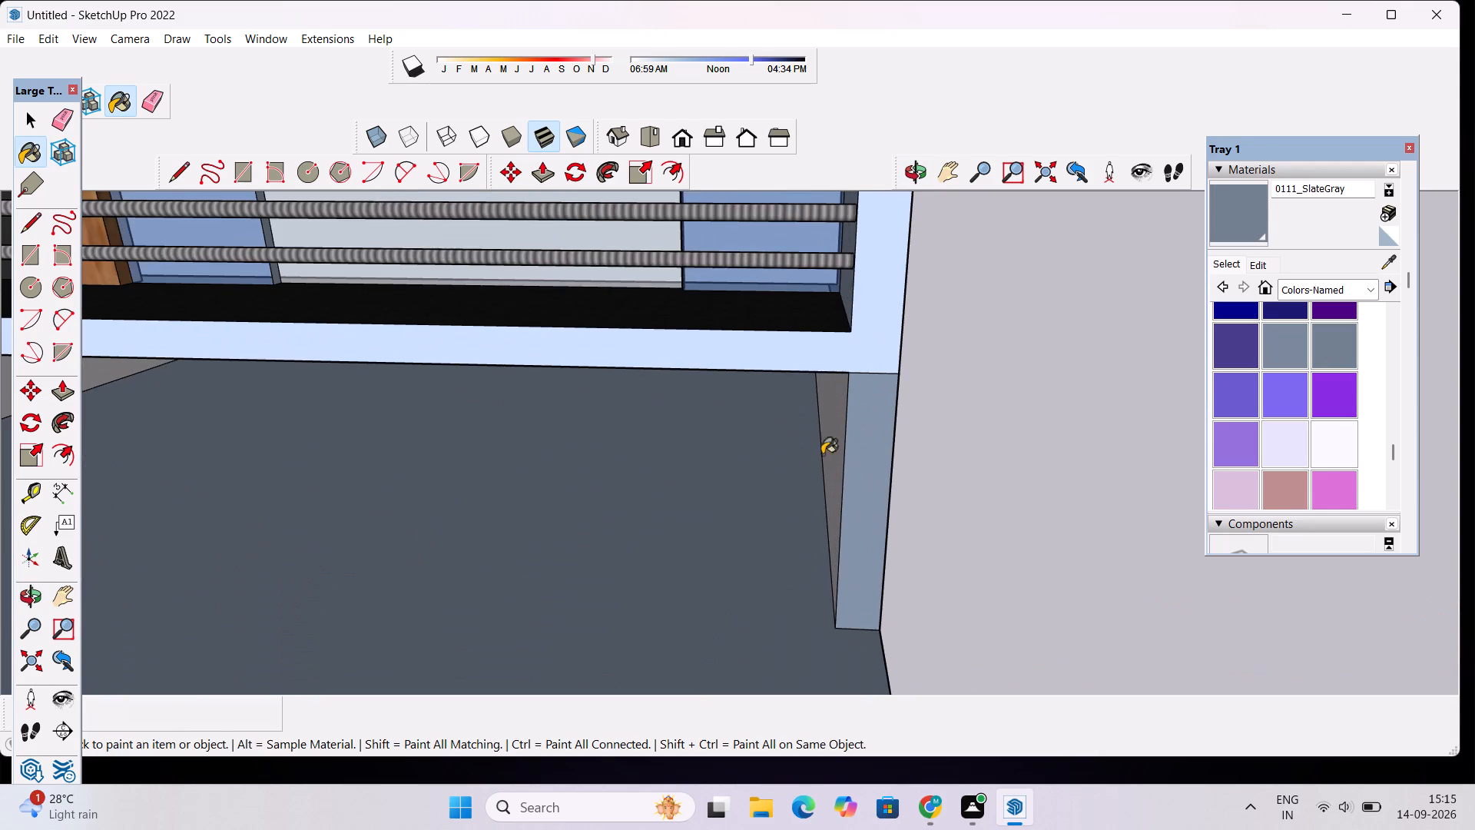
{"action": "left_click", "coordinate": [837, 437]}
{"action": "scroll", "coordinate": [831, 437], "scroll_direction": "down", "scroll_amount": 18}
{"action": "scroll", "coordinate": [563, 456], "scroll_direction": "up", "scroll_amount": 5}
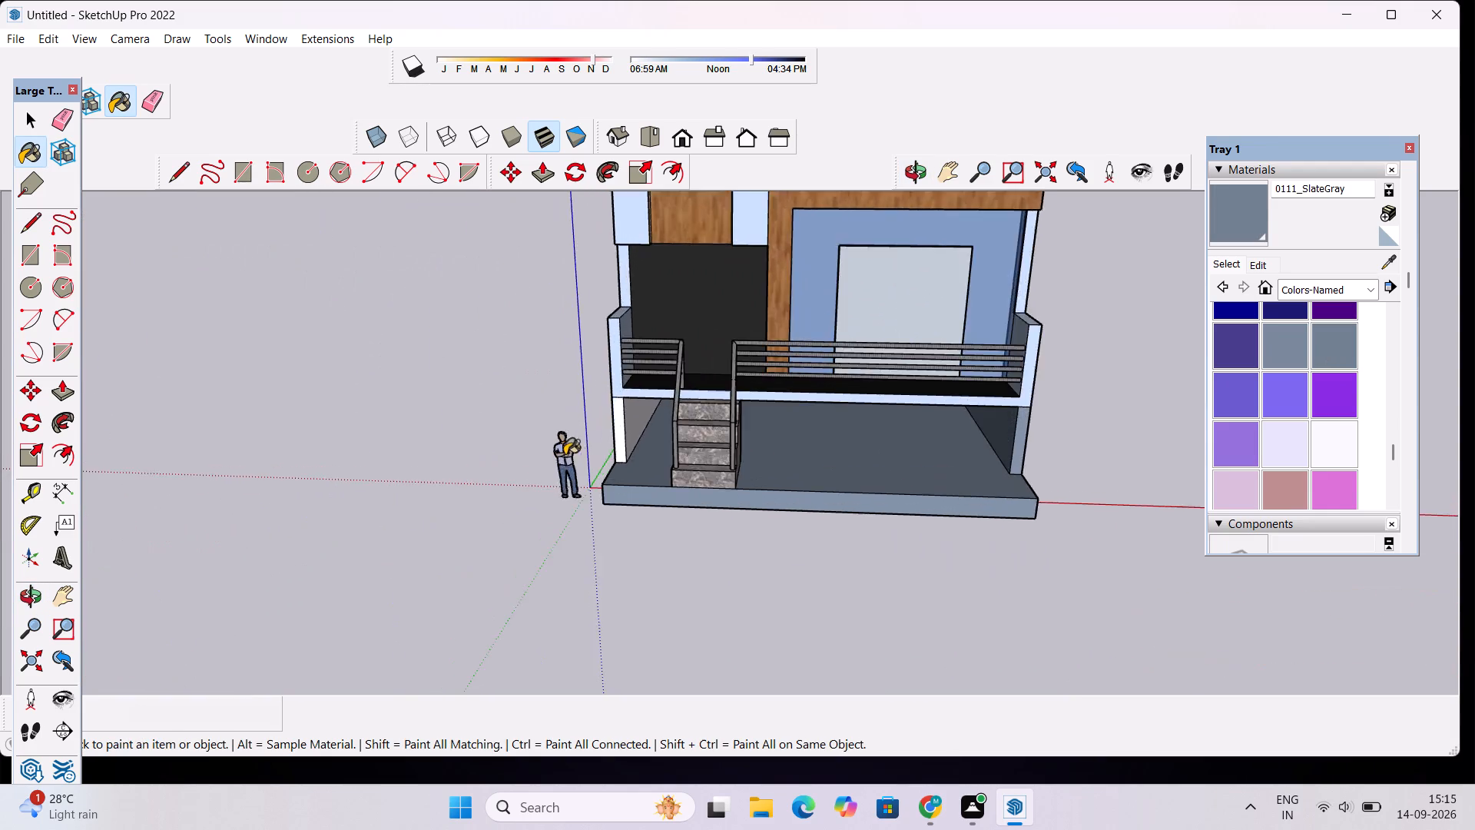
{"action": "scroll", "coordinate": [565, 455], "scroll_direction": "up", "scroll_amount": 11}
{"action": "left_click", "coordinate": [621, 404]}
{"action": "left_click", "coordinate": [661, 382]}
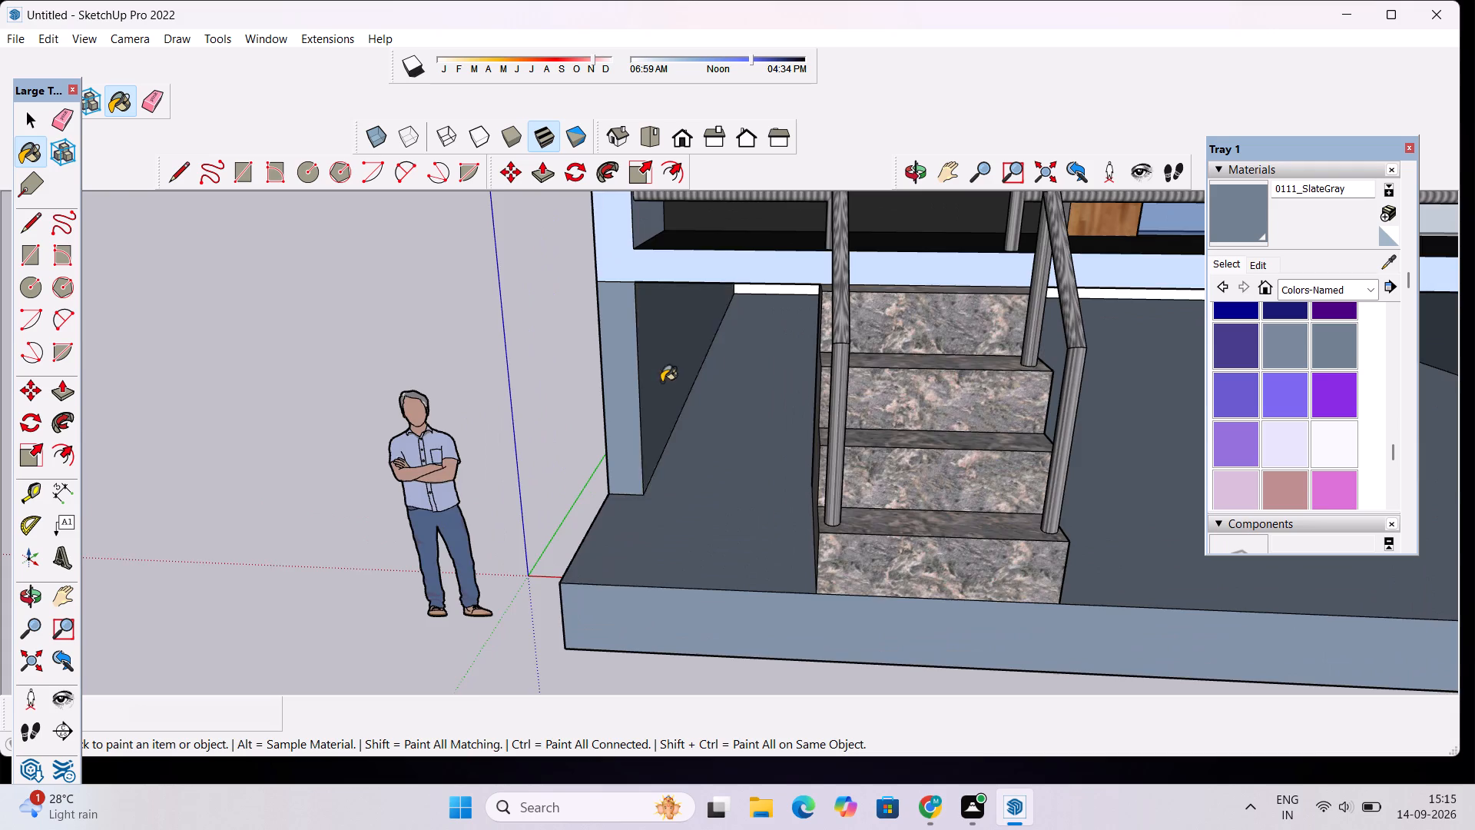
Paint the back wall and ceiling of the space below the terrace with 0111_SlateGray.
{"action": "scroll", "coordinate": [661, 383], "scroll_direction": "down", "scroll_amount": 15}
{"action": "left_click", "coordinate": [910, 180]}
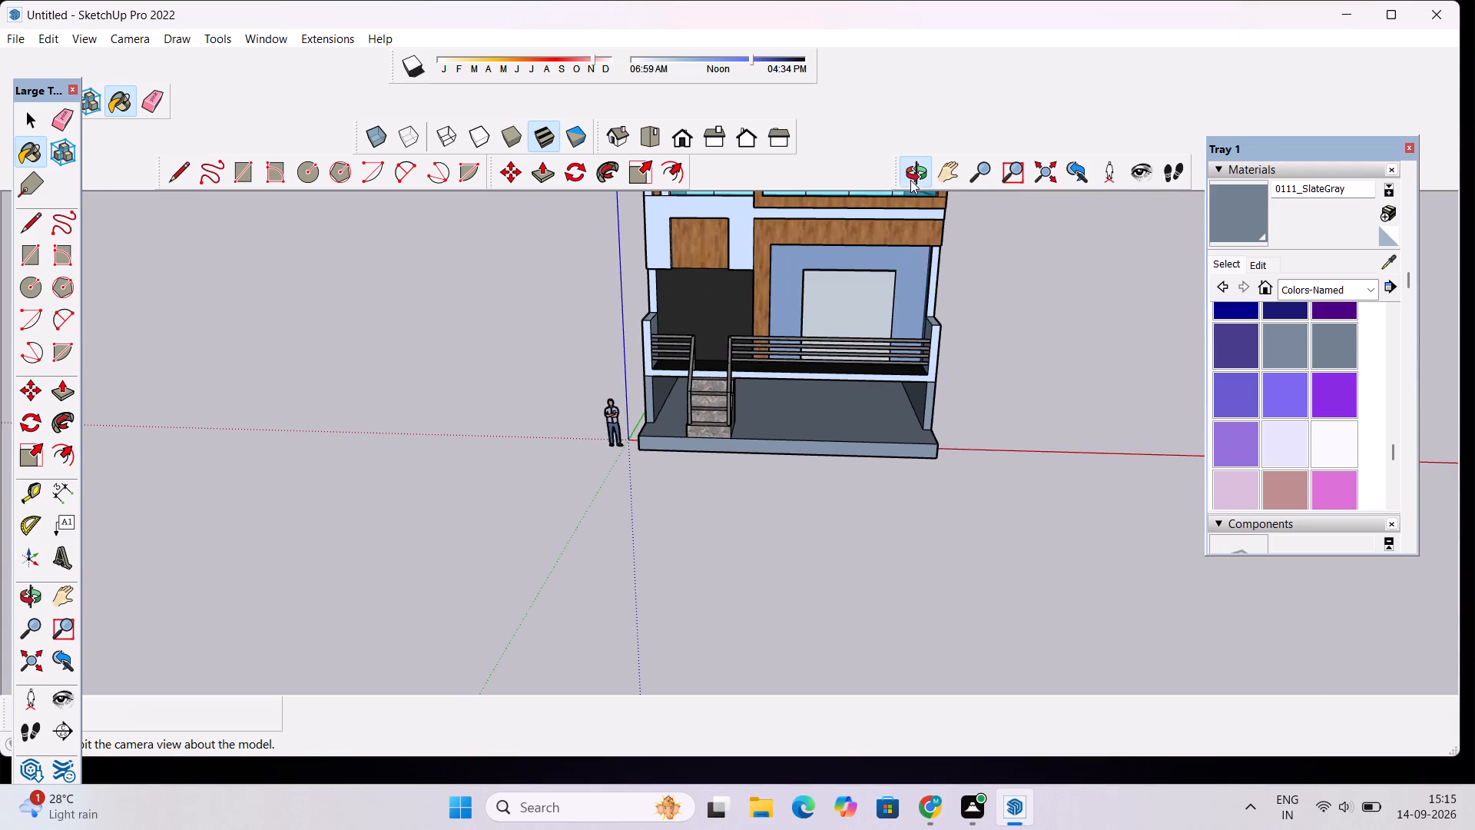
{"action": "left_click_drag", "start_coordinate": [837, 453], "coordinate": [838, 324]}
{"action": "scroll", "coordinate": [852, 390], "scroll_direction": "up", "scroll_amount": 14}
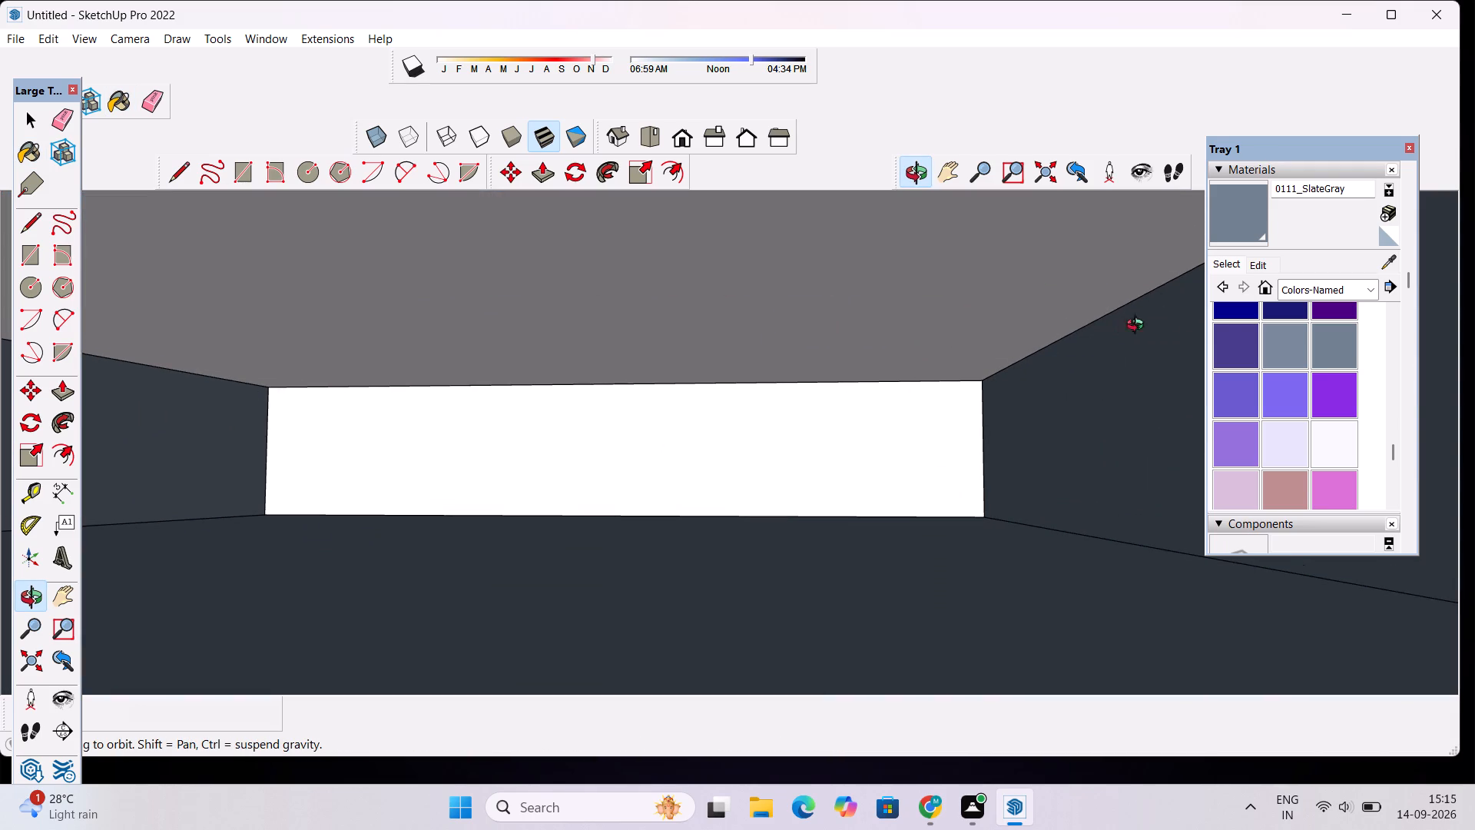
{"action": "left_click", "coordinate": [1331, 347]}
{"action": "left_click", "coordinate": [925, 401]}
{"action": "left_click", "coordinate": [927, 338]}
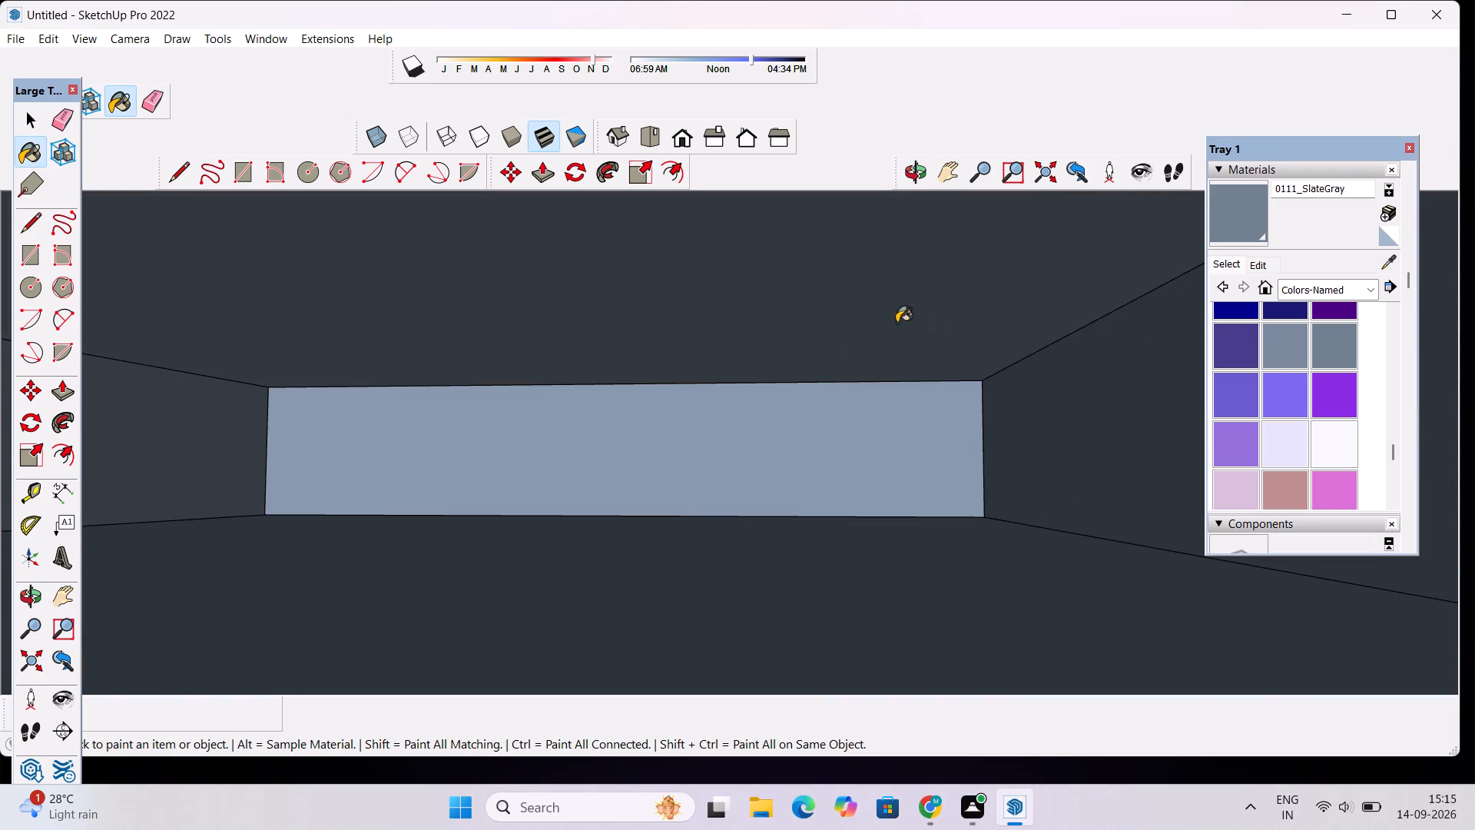
Examine the SlateGray ground level against the rest of the front facade.
{"action": "left_click", "coordinate": [914, 167]}
{"action": "left_click_drag", "start_coordinate": [843, 284], "coordinate": [849, 393]}
{"action": "scroll", "coordinate": [849, 393], "scroll_direction": "down", "scroll_amount": 11}
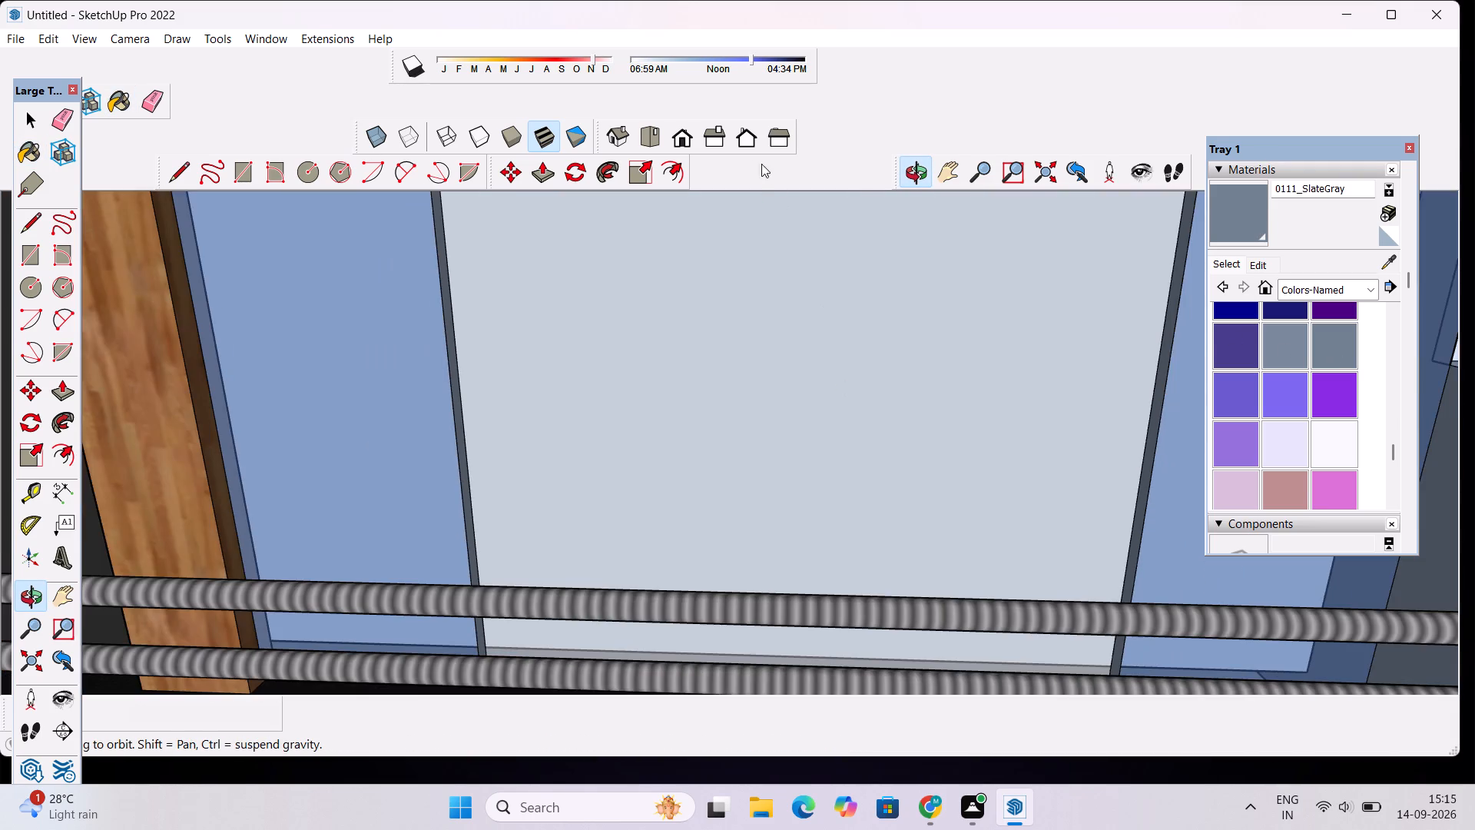
{"action": "left_click", "coordinate": [711, 146]}
{"action": "left_click", "coordinate": [688, 138]}
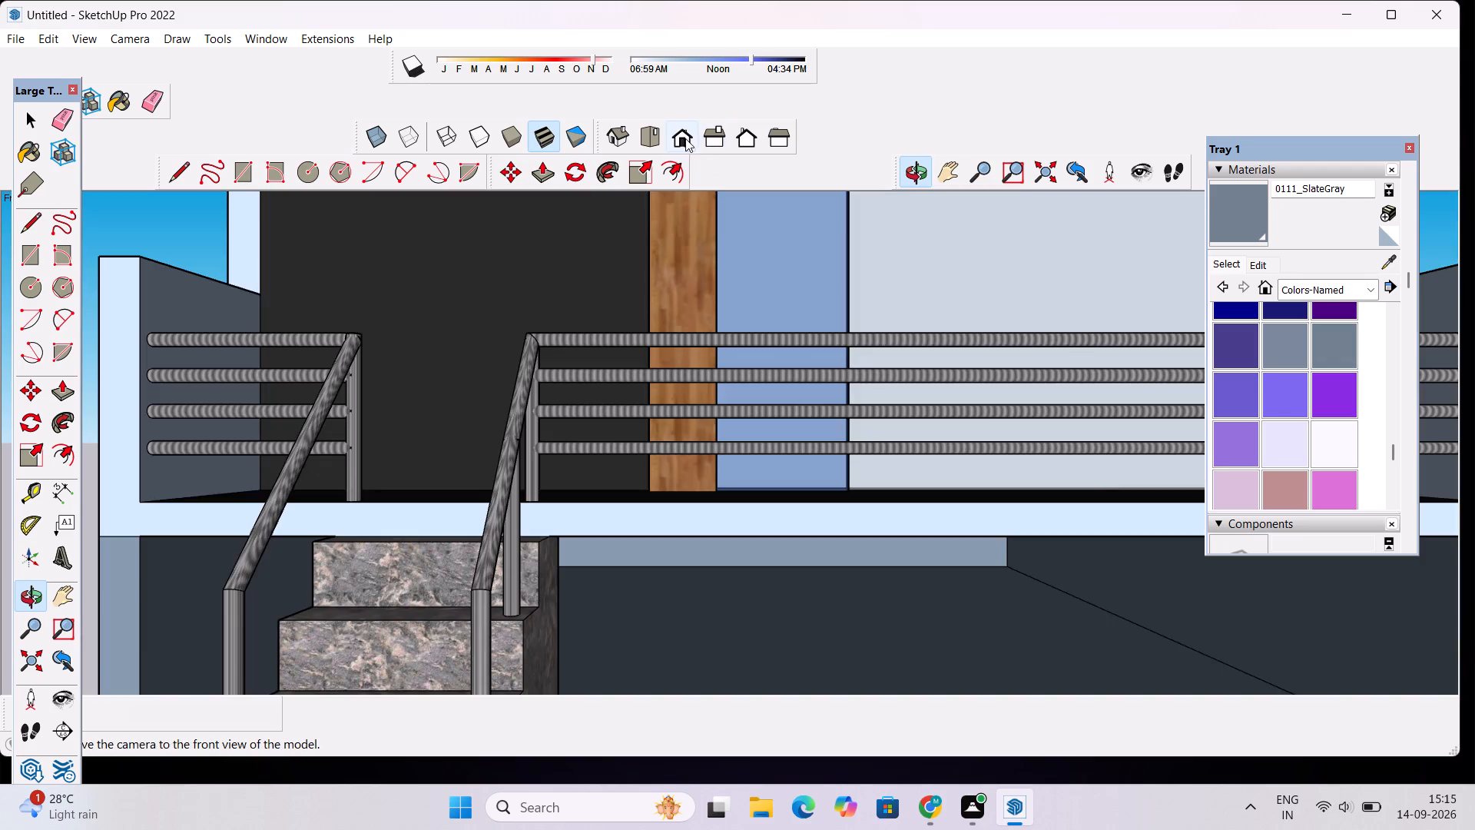
{"action": "scroll", "coordinate": [635, 281], "scroll_direction": "down", "scroll_amount": 17}
{"action": "left_click_drag", "start_coordinate": [682, 273], "coordinate": [696, 397]}
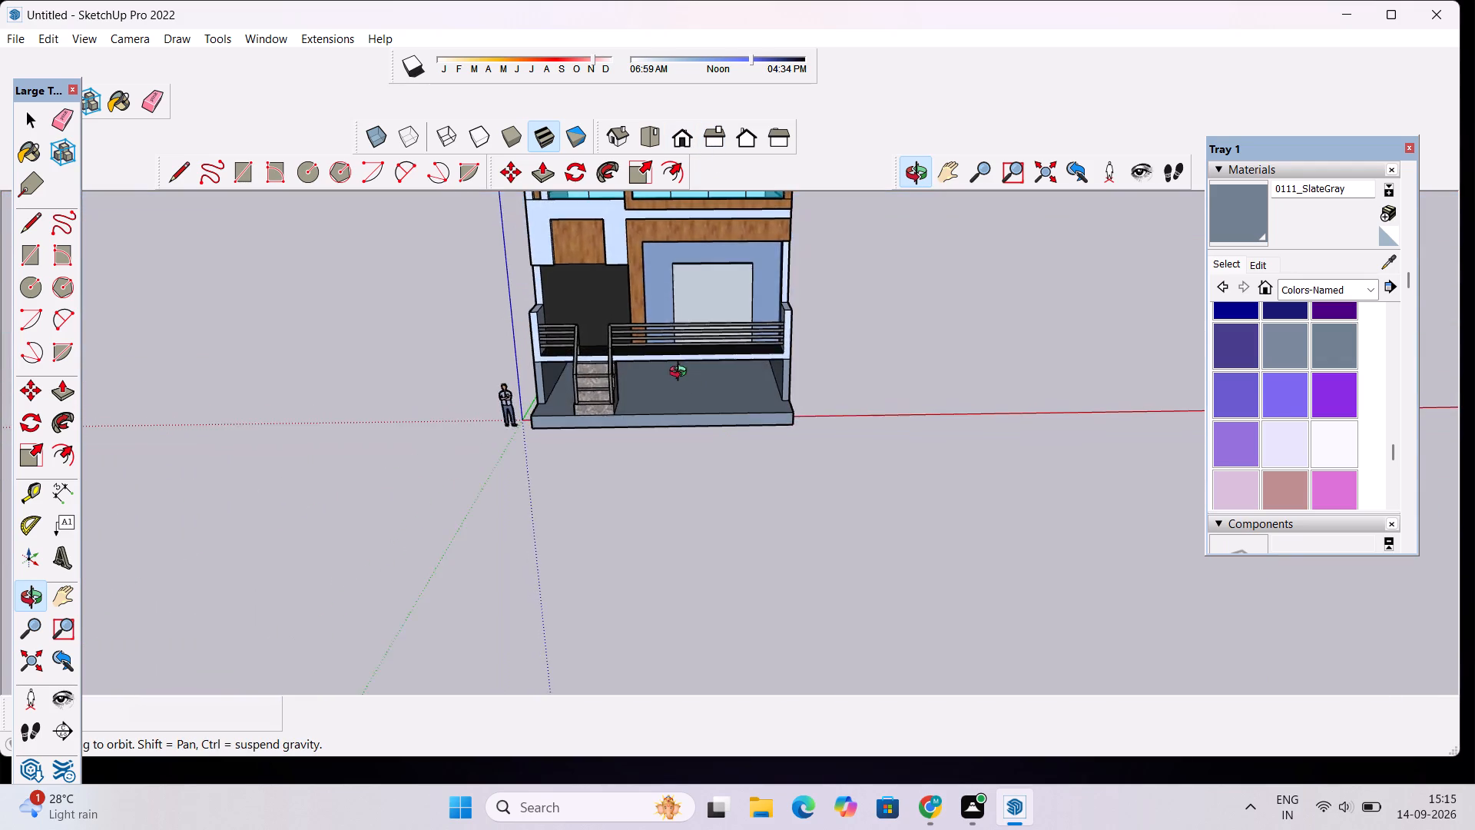
{"action": "scroll", "coordinate": [681, 367], "scroll_direction": "down", "scroll_amount": 4}
{"action": "left_click_drag", "start_coordinate": [740, 358], "coordinate": [737, 385]}
{"action": "left_click_drag", "start_coordinate": [686, 465], "coordinate": [677, 402]}
{"action": "scroll", "coordinate": [646, 279], "scroll_direction": "up", "scroll_amount": 3}
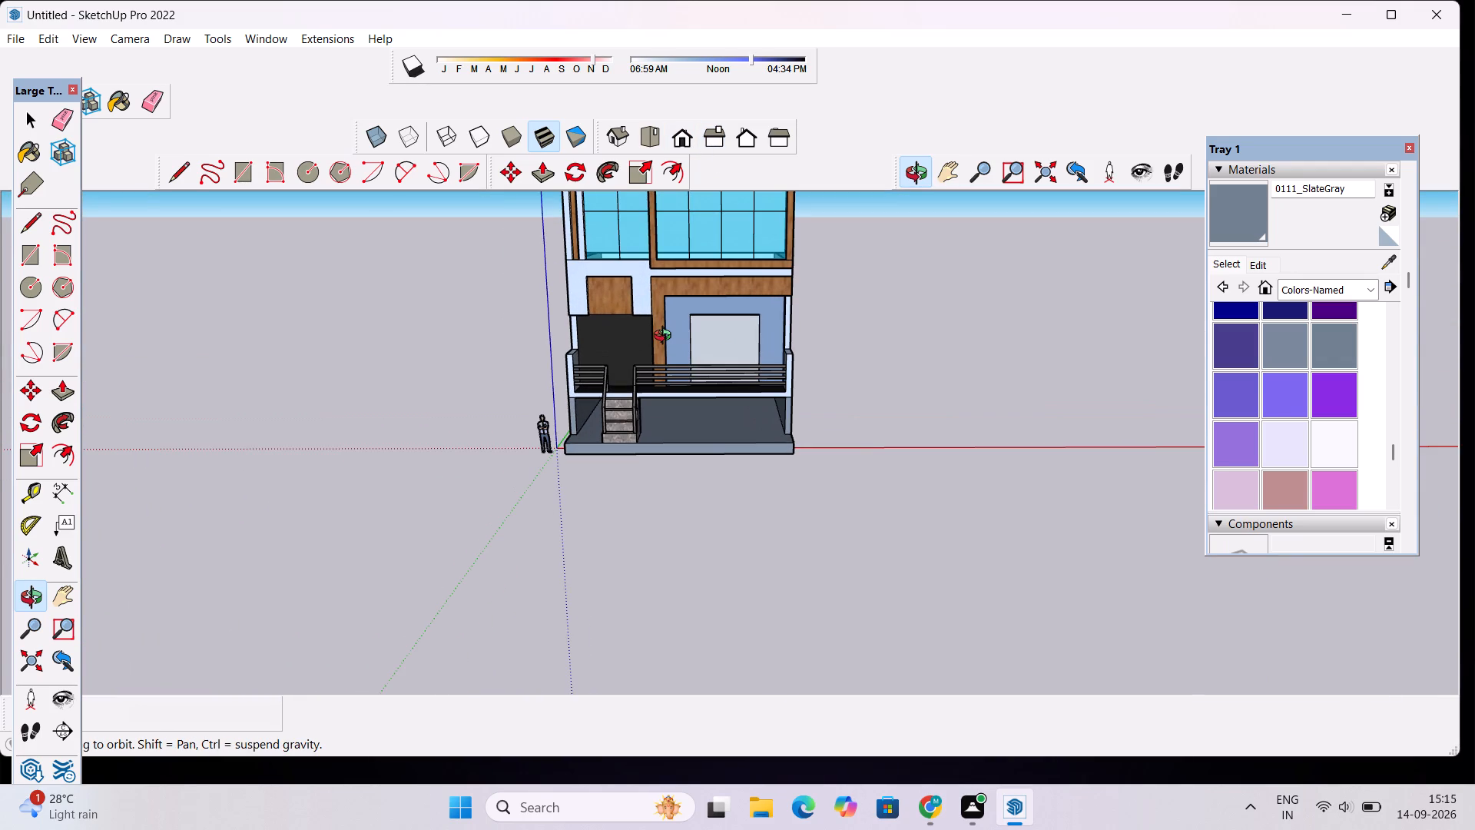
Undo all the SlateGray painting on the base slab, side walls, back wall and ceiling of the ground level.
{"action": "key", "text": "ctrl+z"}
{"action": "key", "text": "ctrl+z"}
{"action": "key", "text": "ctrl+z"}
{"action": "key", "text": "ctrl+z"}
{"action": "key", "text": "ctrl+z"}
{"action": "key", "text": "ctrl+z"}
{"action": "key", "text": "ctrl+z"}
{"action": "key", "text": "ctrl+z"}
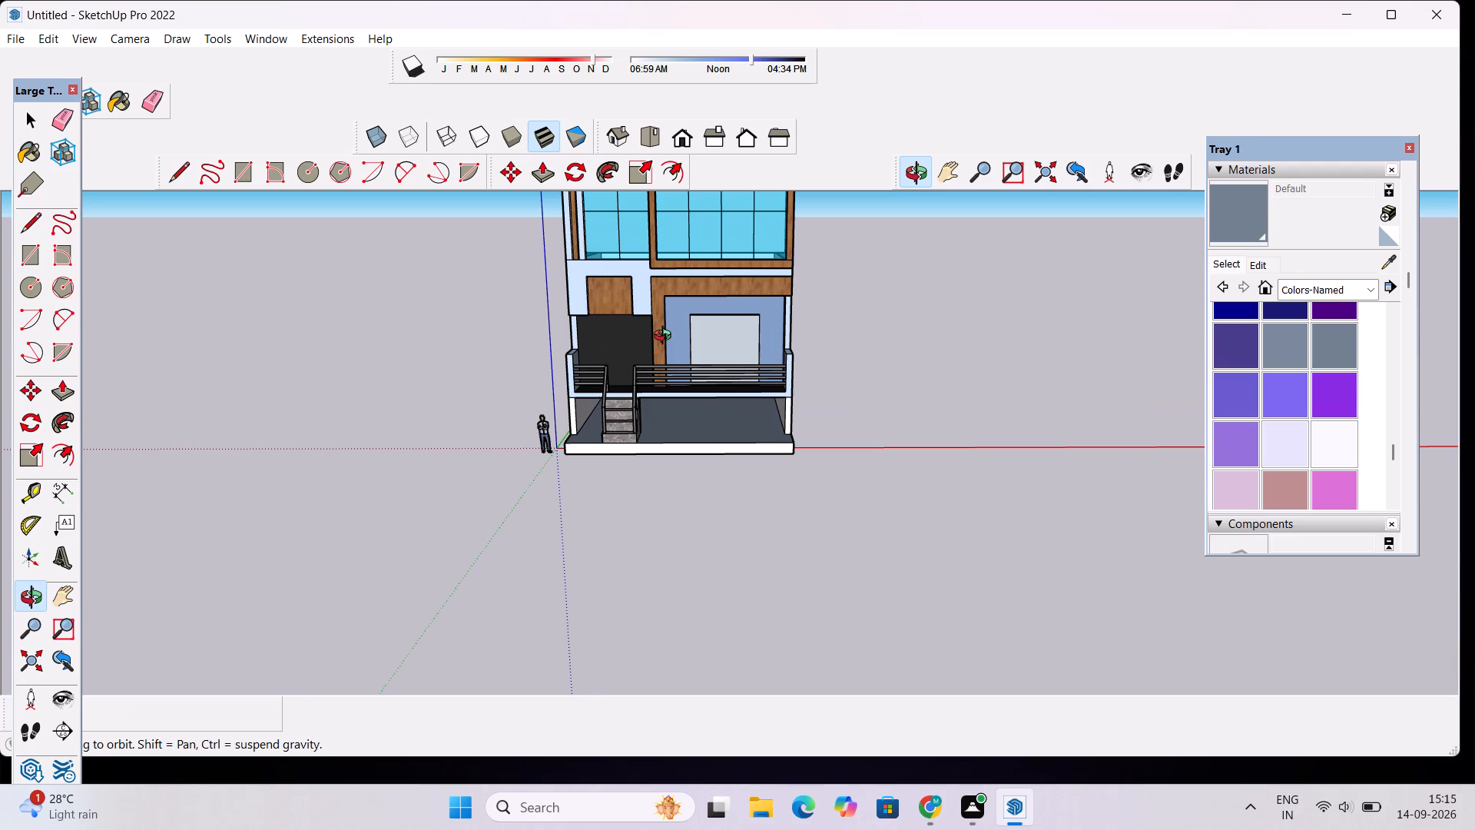
Examine the top of the building, including the vertical slats and roof overhang, from the front and side.
{"action": "scroll", "coordinate": [678, 378], "scroll_direction": "down", "scroll_amount": 4}
{"action": "left_click_drag", "start_coordinate": [696, 332], "coordinate": [708, 440], "text": "shift"}
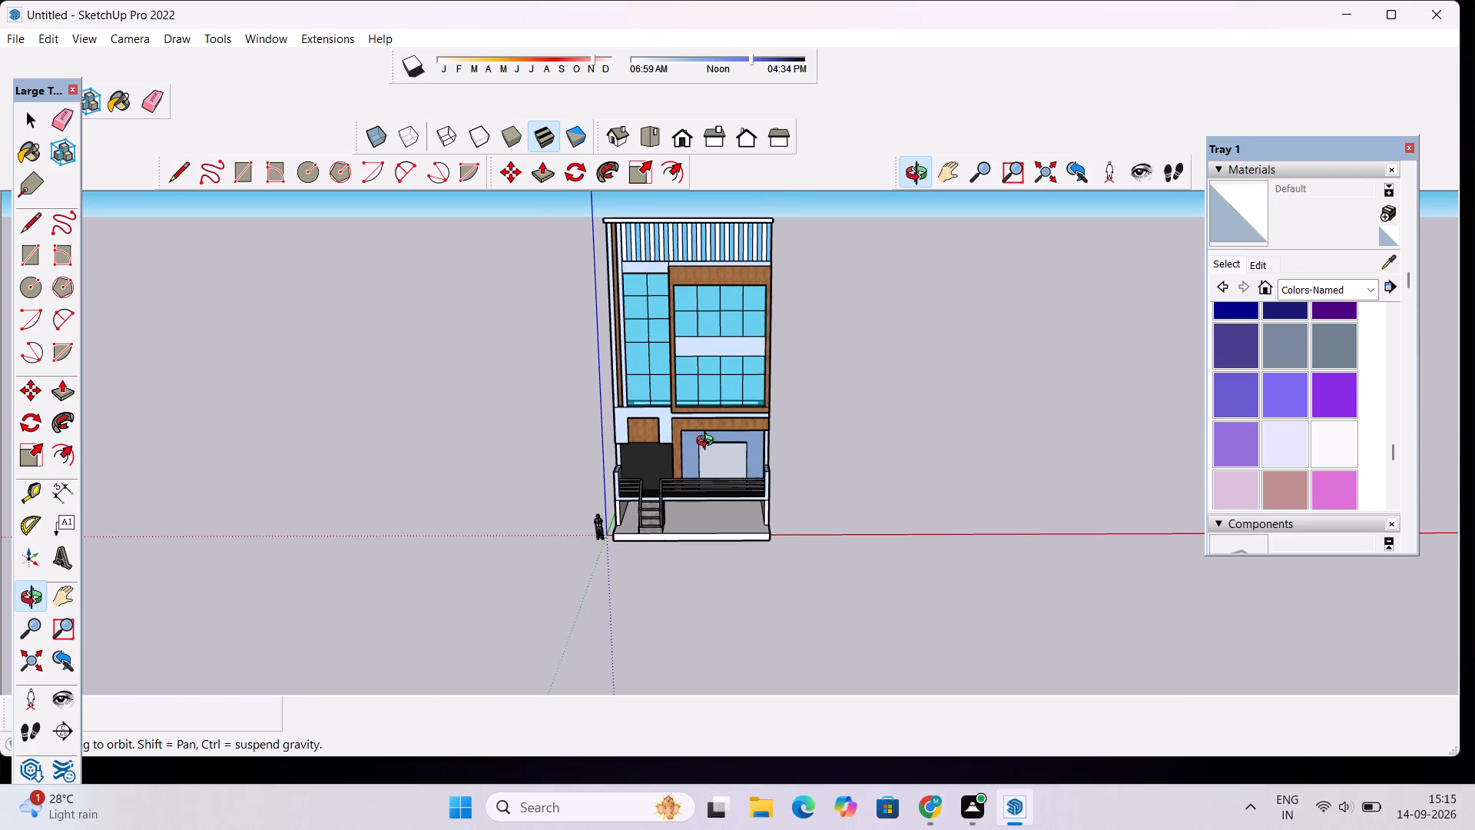
{"action": "scroll", "coordinate": [705, 443], "scroll_direction": "down", "scroll_amount": 6}
{"action": "left_click_drag", "start_coordinate": [724, 488], "coordinate": [732, 368]}
{"action": "scroll", "coordinate": [732, 347], "scroll_direction": "up", "scroll_amount": 16}
{"action": "left_click_drag", "start_coordinate": [732, 347], "coordinate": [719, 347]}
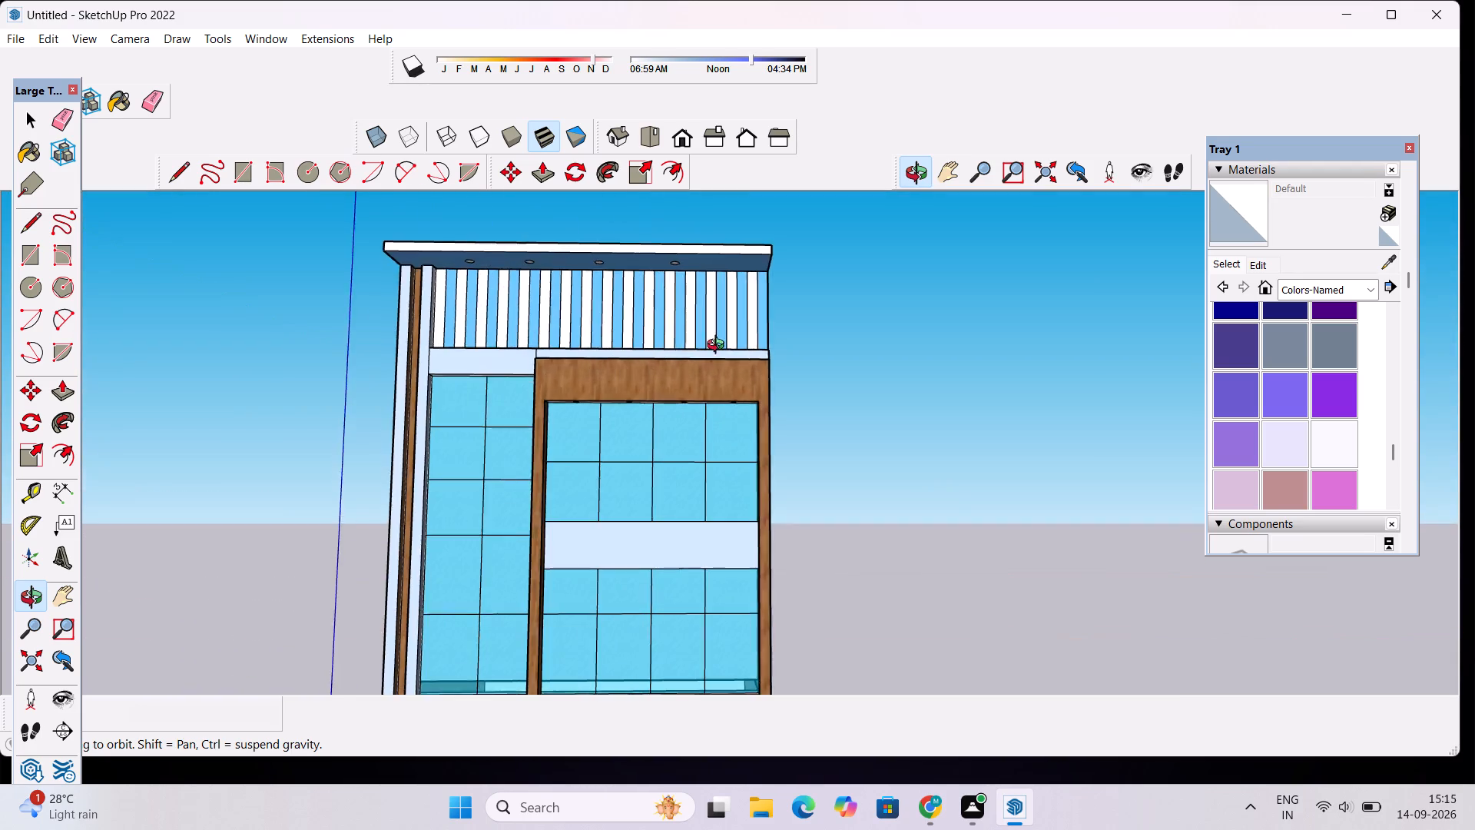
{"action": "left_click_drag", "start_coordinate": [719, 347], "coordinate": [297, 415]}
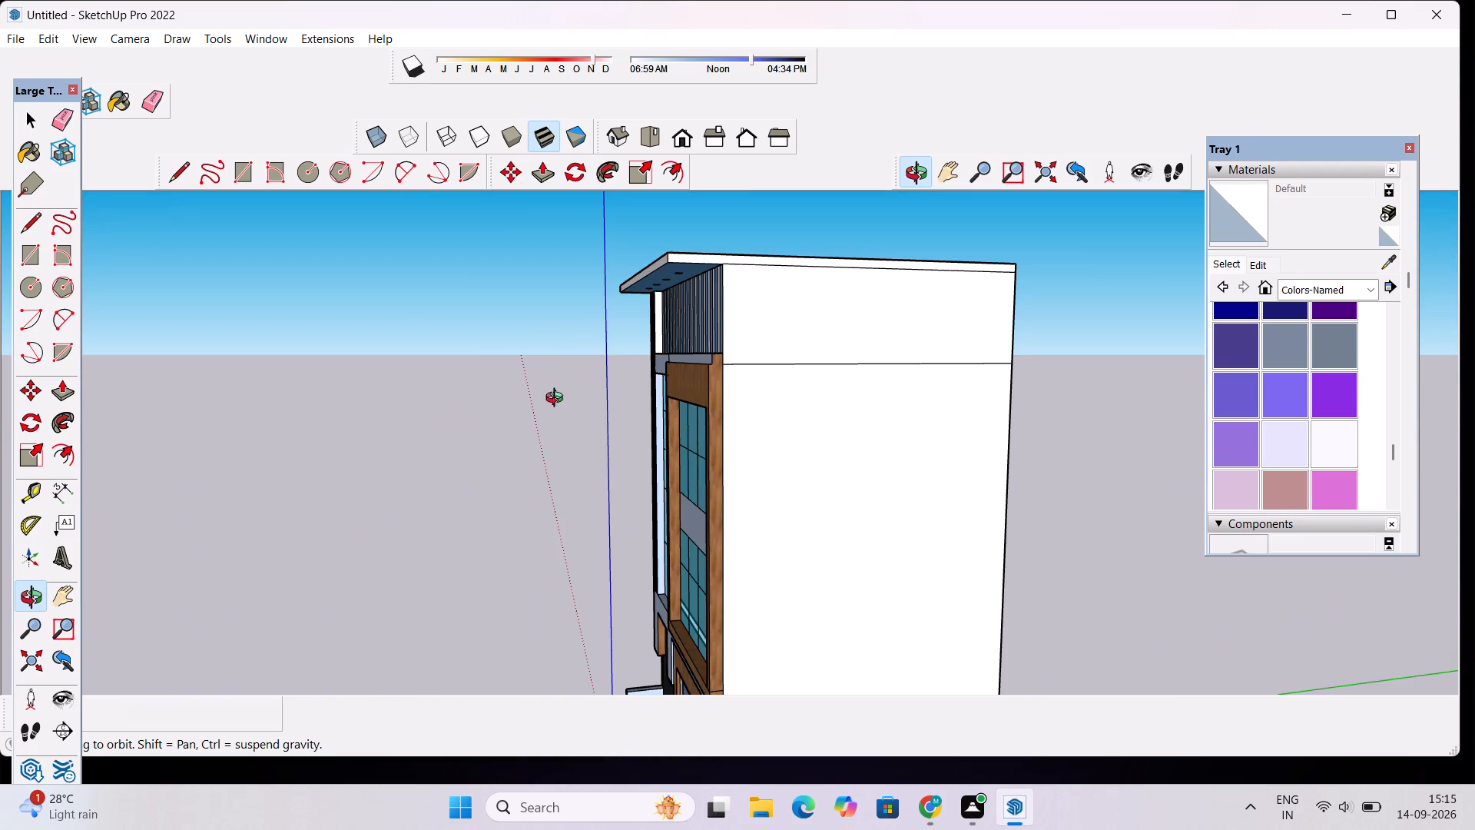
{"action": "scroll", "coordinate": [661, 310], "scroll_direction": "up", "scroll_amount": 16}
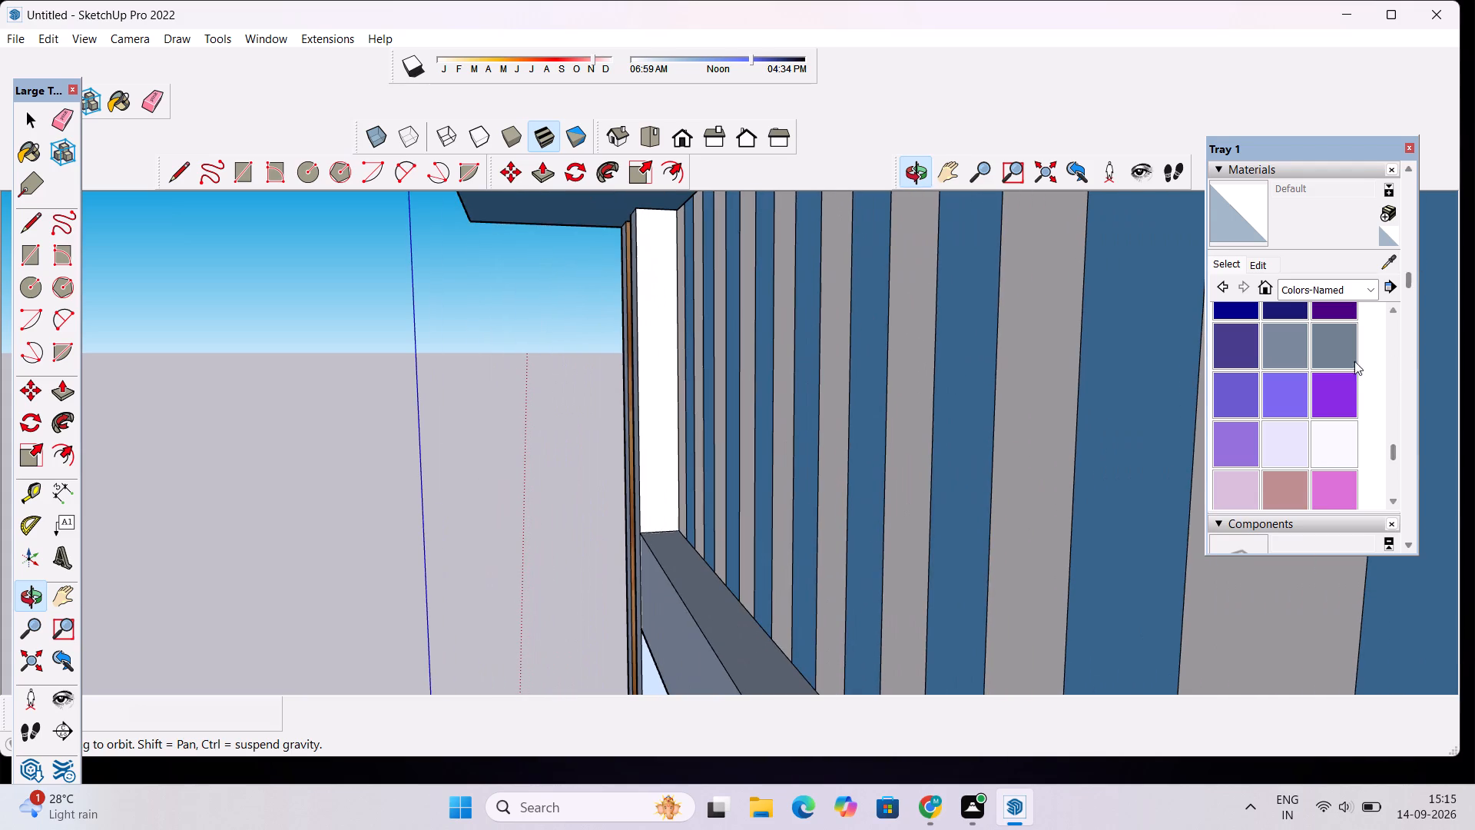
Paint the white wall face at the end of the vertical slats with 0110_LightSlateGray and lighten that material to a pale blue.
{"action": "left_click", "coordinate": [1288, 354]}
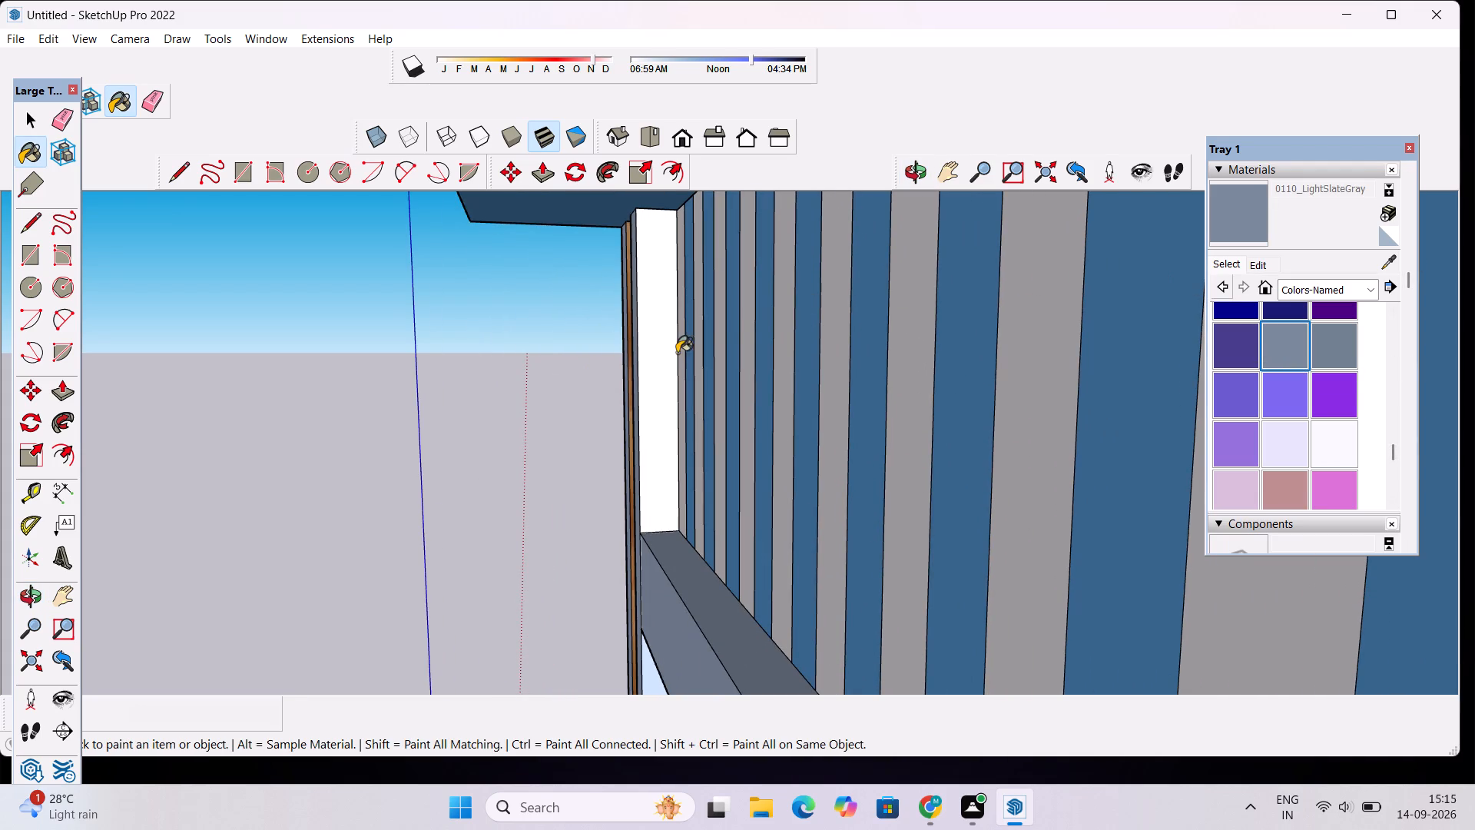
{"action": "left_click", "coordinate": [664, 360]}
{"action": "left_click", "coordinate": [1245, 219]}
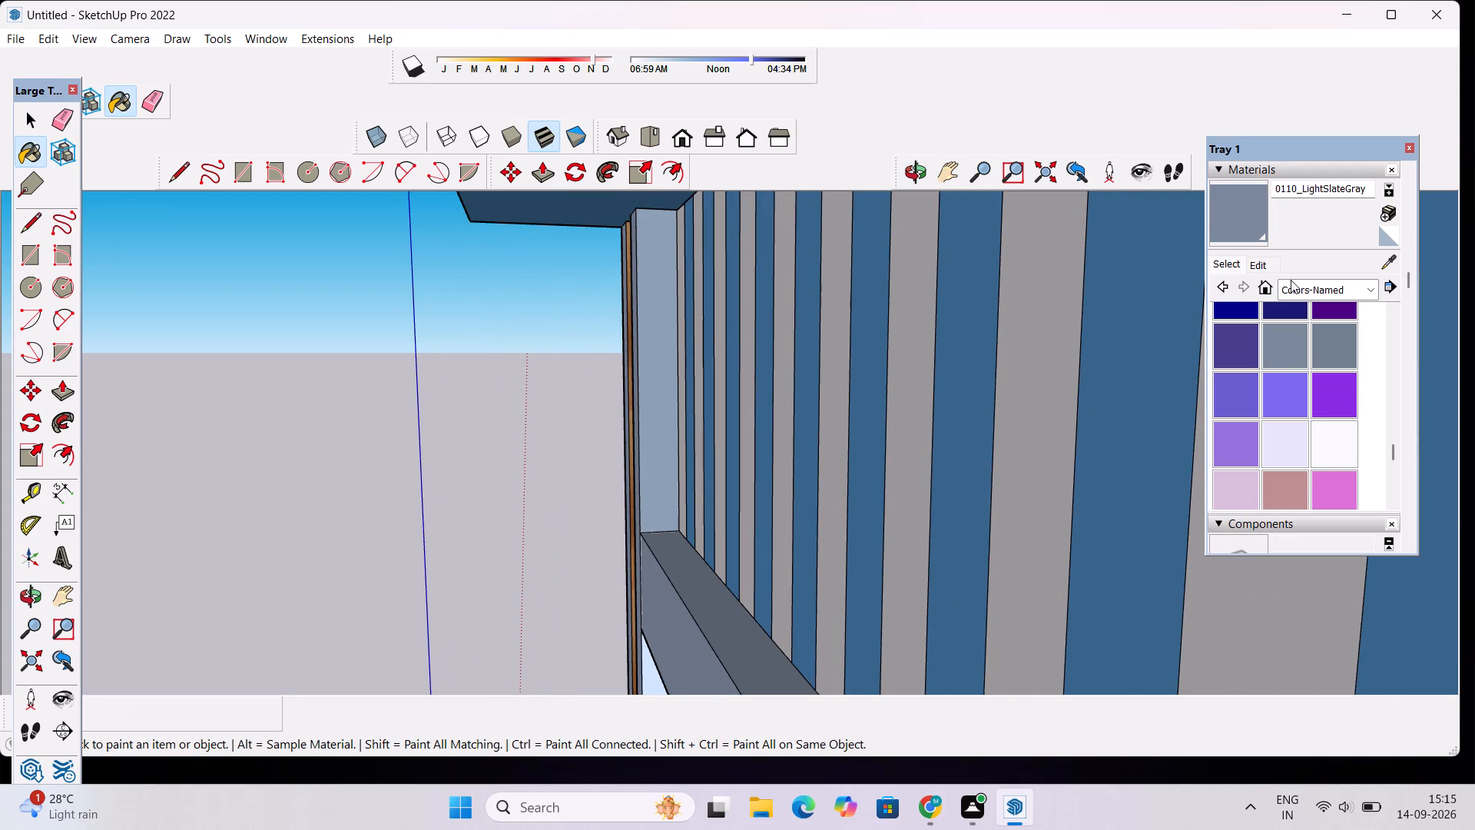
{"action": "left_click", "coordinate": [1250, 260]}
{"action": "left_click", "coordinate": [1304, 340]}
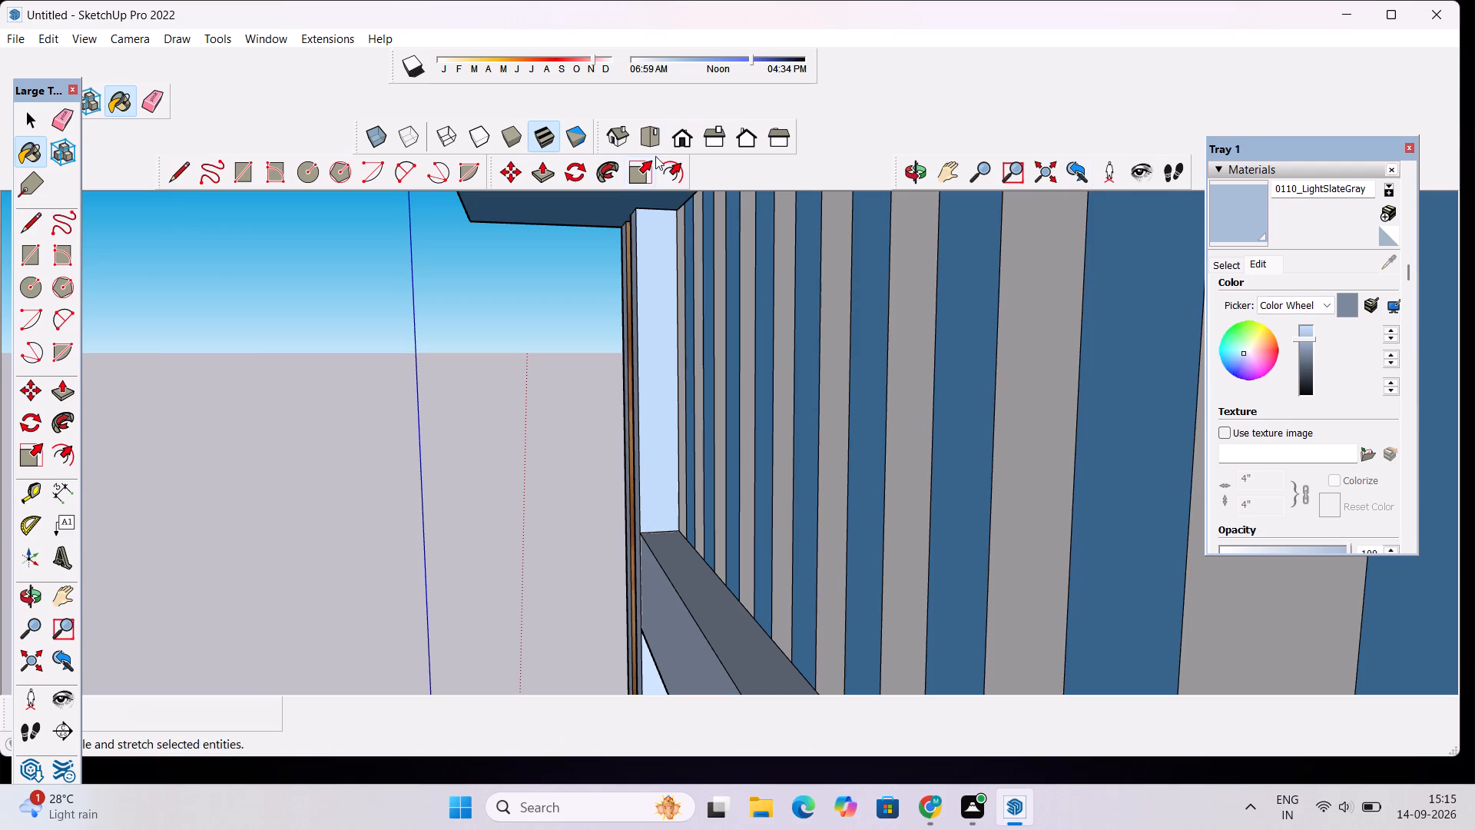
Examine the slats, roof overhang and whole front facade from several angles, and close the materials tray.
{"action": "left_click", "coordinate": [909, 179]}
{"action": "left_click_drag", "start_coordinate": [704, 335], "coordinate": [1240, 368]}
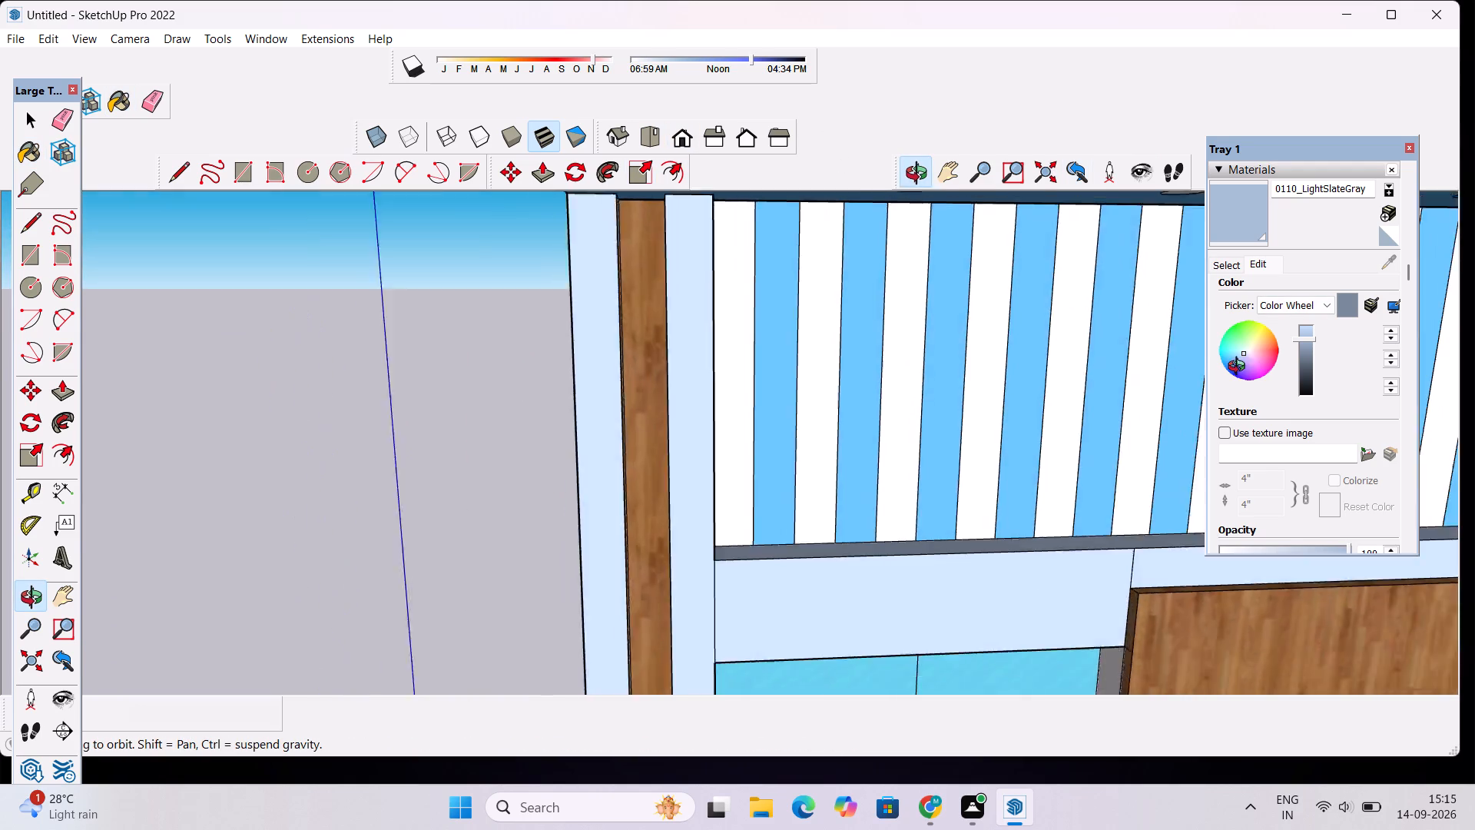
{"action": "left_click_drag", "start_coordinate": [1240, 368], "coordinate": [1258, 368]}
{"action": "scroll", "coordinate": [900, 427], "scroll_direction": "down", "scroll_amount": 5}
{"action": "left_click_drag", "start_coordinate": [929, 425], "coordinate": [1086, 397]}
{"action": "scroll", "coordinate": [1092, 369], "scroll_direction": "up", "scroll_amount": 5}
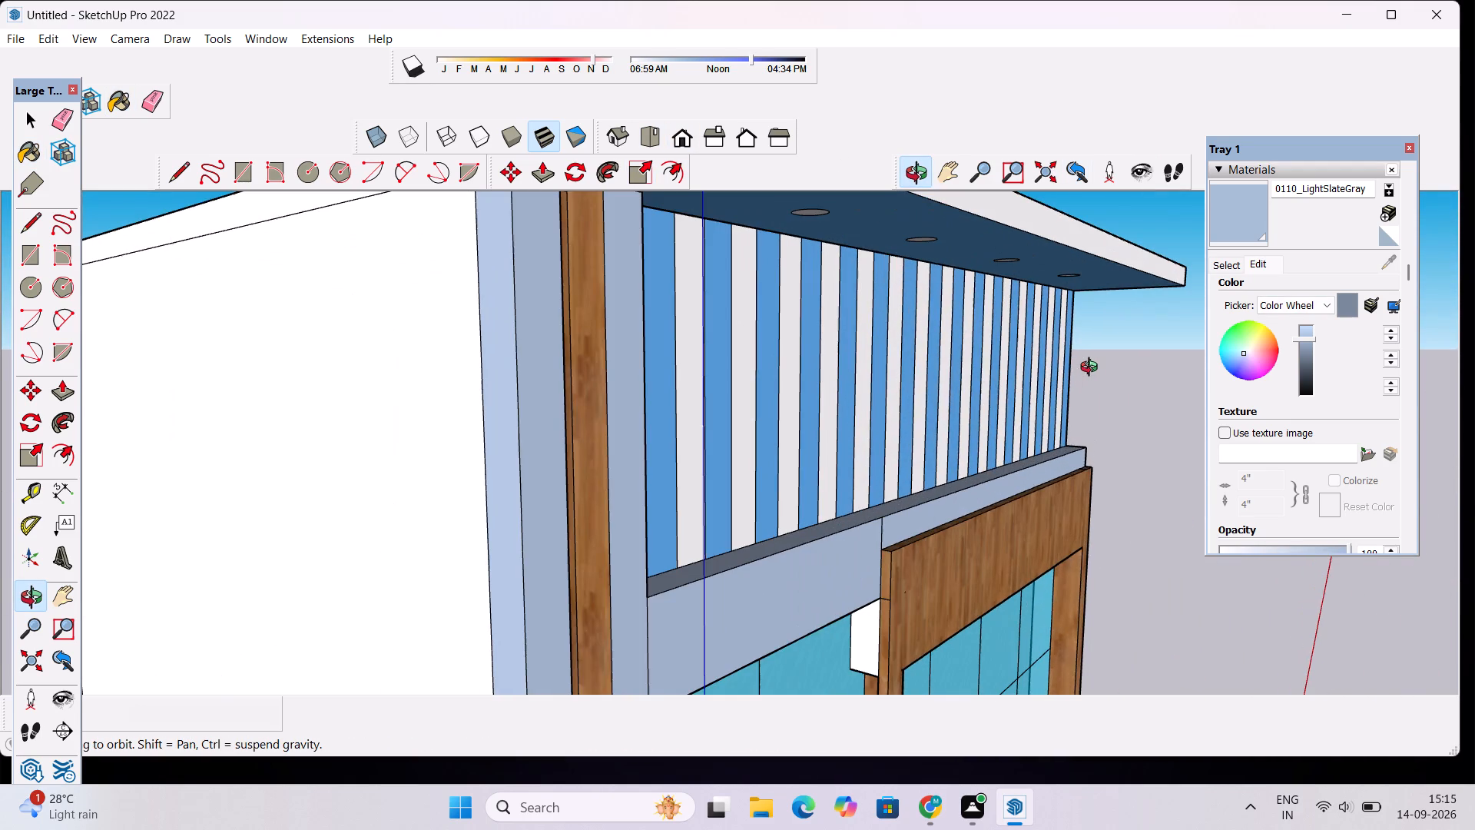
{"action": "left_click_drag", "start_coordinate": [1092, 369], "coordinate": [858, 357]}
{"action": "scroll", "coordinate": [856, 350], "scroll_direction": "down", "scroll_amount": 10}
{"action": "left_click_drag", "start_coordinate": [907, 346], "coordinate": [867, 378]}
{"action": "scroll", "coordinate": [866, 378], "scroll_direction": "down", "scroll_amount": 4}
{"action": "left_click_drag", "start_coordinate": [883, 367], "coordinate": [787, 344]}
{"action": "scroll", "coordinate": [718, 312], "scroll_direction": "down", "scroll_amount": 5}
{"action": "left_click_drag", "start_coordinate": [767, 377], "coordinate": [762, 386]}
{"action": "scroll", "coordinate": [760, 364], "scroll_direction": "down", "scroll_amount": 5}
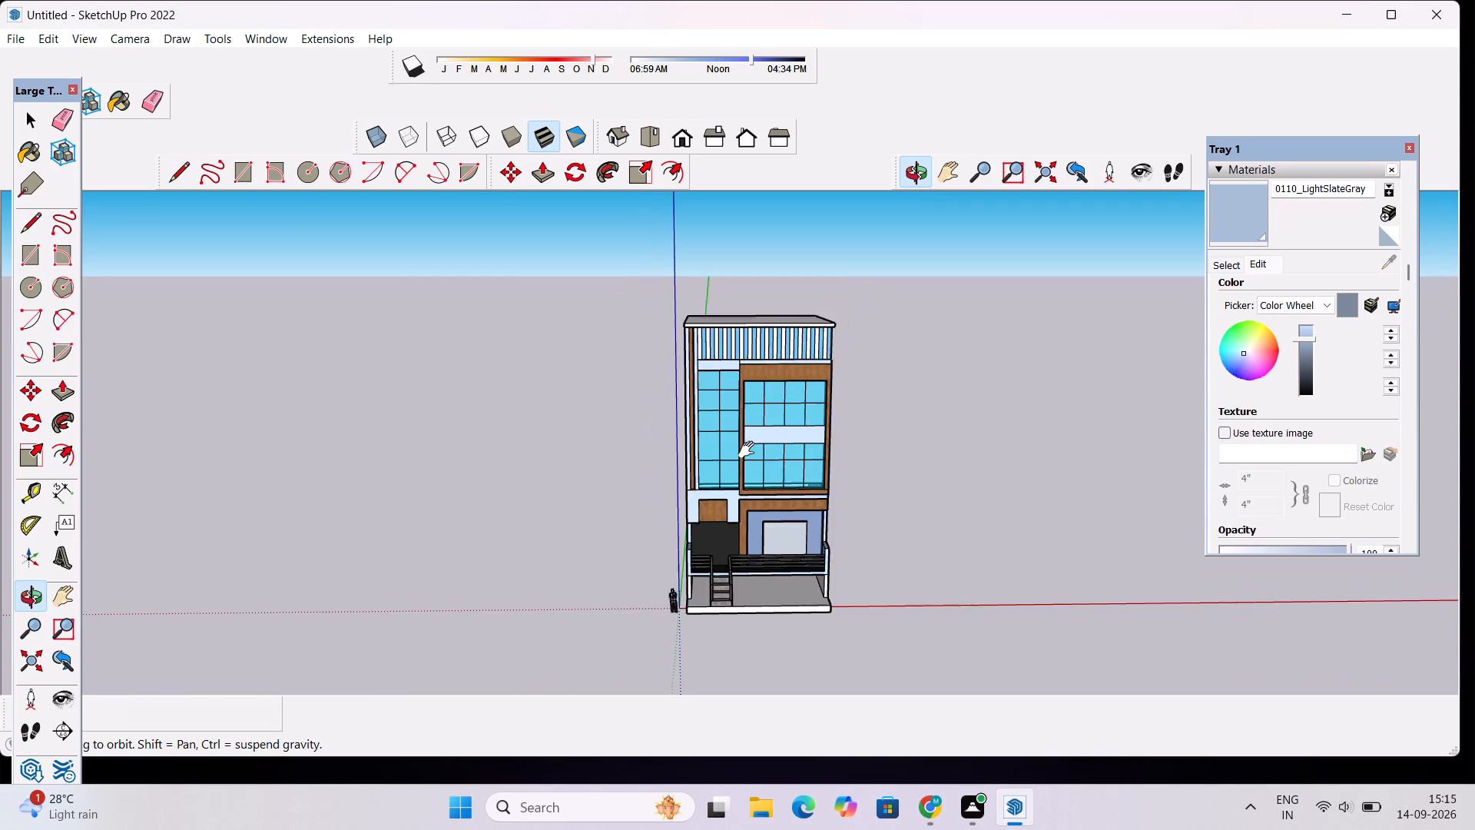
{"action": "left_click_drag", "start_coordinate": [750, 450], "coordinate": [710, 363], "text": "shift"}
{"action": "scroll", "coordinate": [717, 364], "scroll_direction": "up", "scroll_amount": 3}
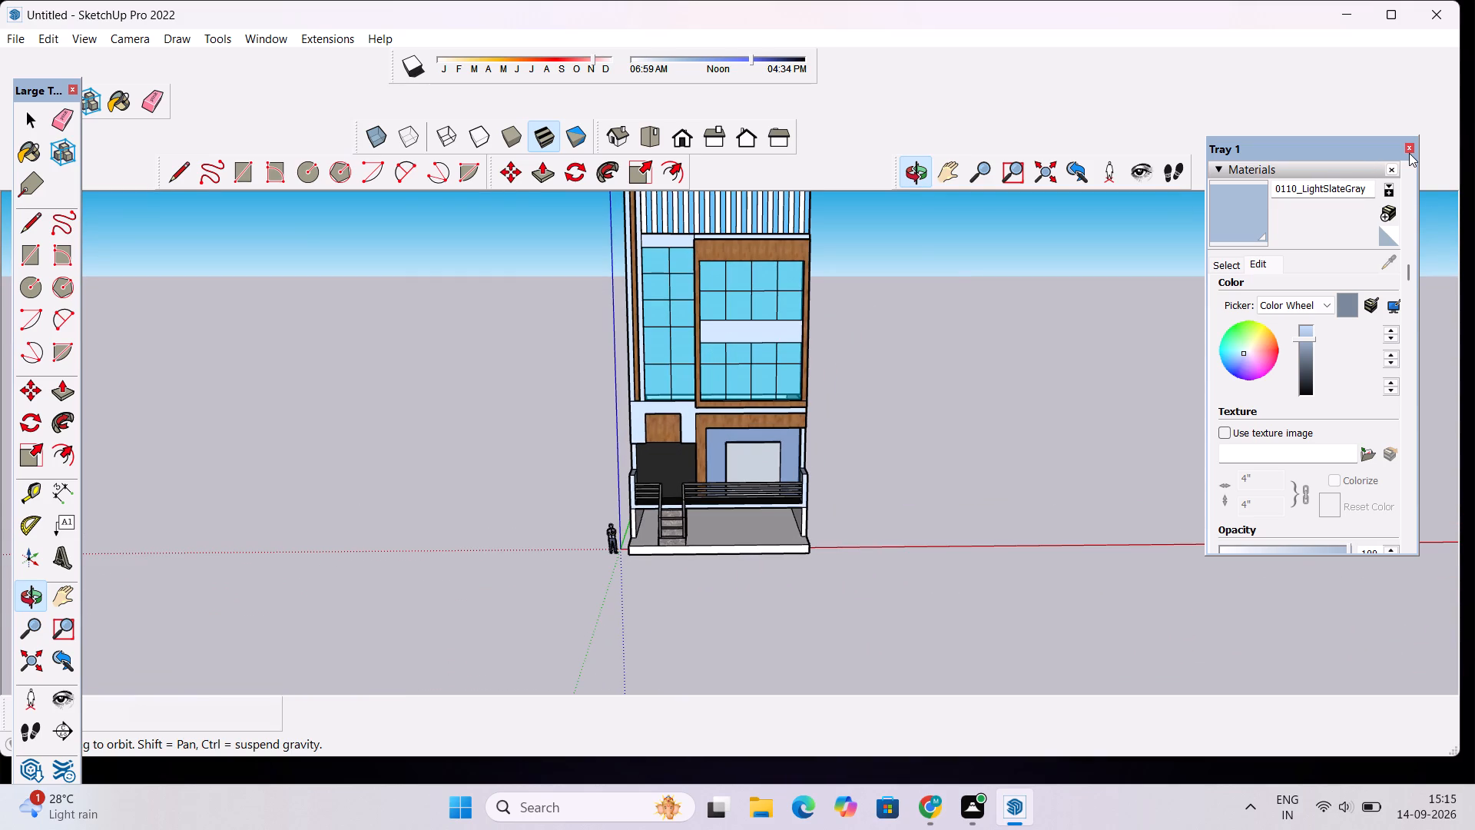
{"action": "left_click", "coordinate": [1410, 152]}
{"action": "key", "text": "space"}
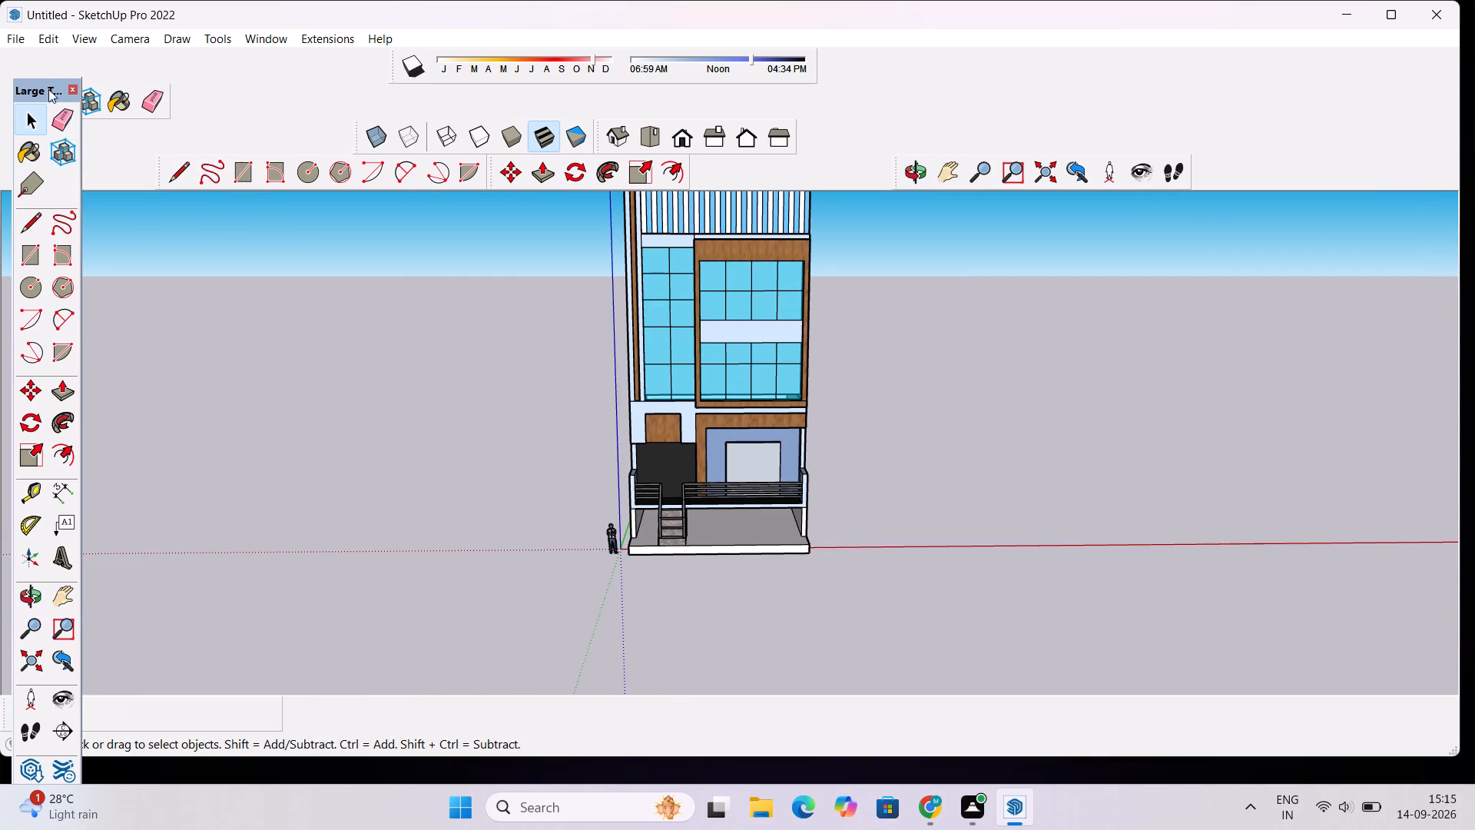
Save the model in the Downloads folder as "office design" in the SketchUp Models (*.skp) format.
{"action": "key", "text": "ctrl+s"}
{"action": "left_click", "coordinate": [313, 373]}
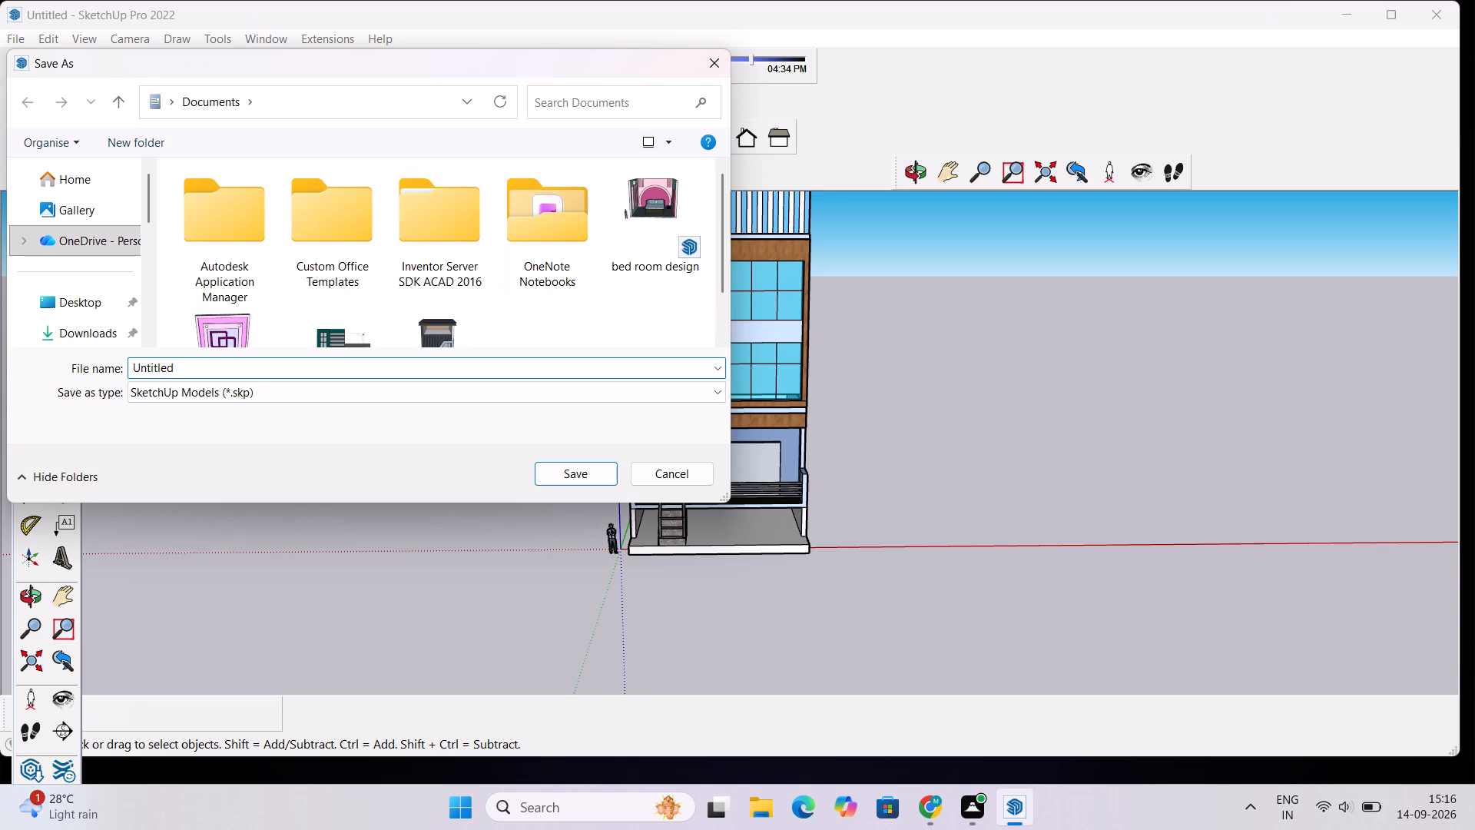
{"action": "key", "text": "BackSpace"}
{"action": "key", "text": "BackSpace"}
{"action": "key", "text": "BackSpace"}
{"action": "key", "text": "BackSpace"}
{"action": "key", "text": "BackSpace"}
{"action": "key", "text": "BackSpace"}
{"action": "key", "text": "BackSpace"}
{"action": "key", "text": "BackSpace"}
{"action": "key", "text": "BackSpace"}
{"action": "key", "text": "BackSpace"}
{"action": "key", "text": "BackSpace"}
{"action": "key", "text": "BackSpace"}
{"action": "key", "text": "BackSpace"}
{"action": "key", "text": "BackSpace"}
{"action": "key", "text": "BackSpace"}
{"action": "left_click", "coordinate": [94, 332]}
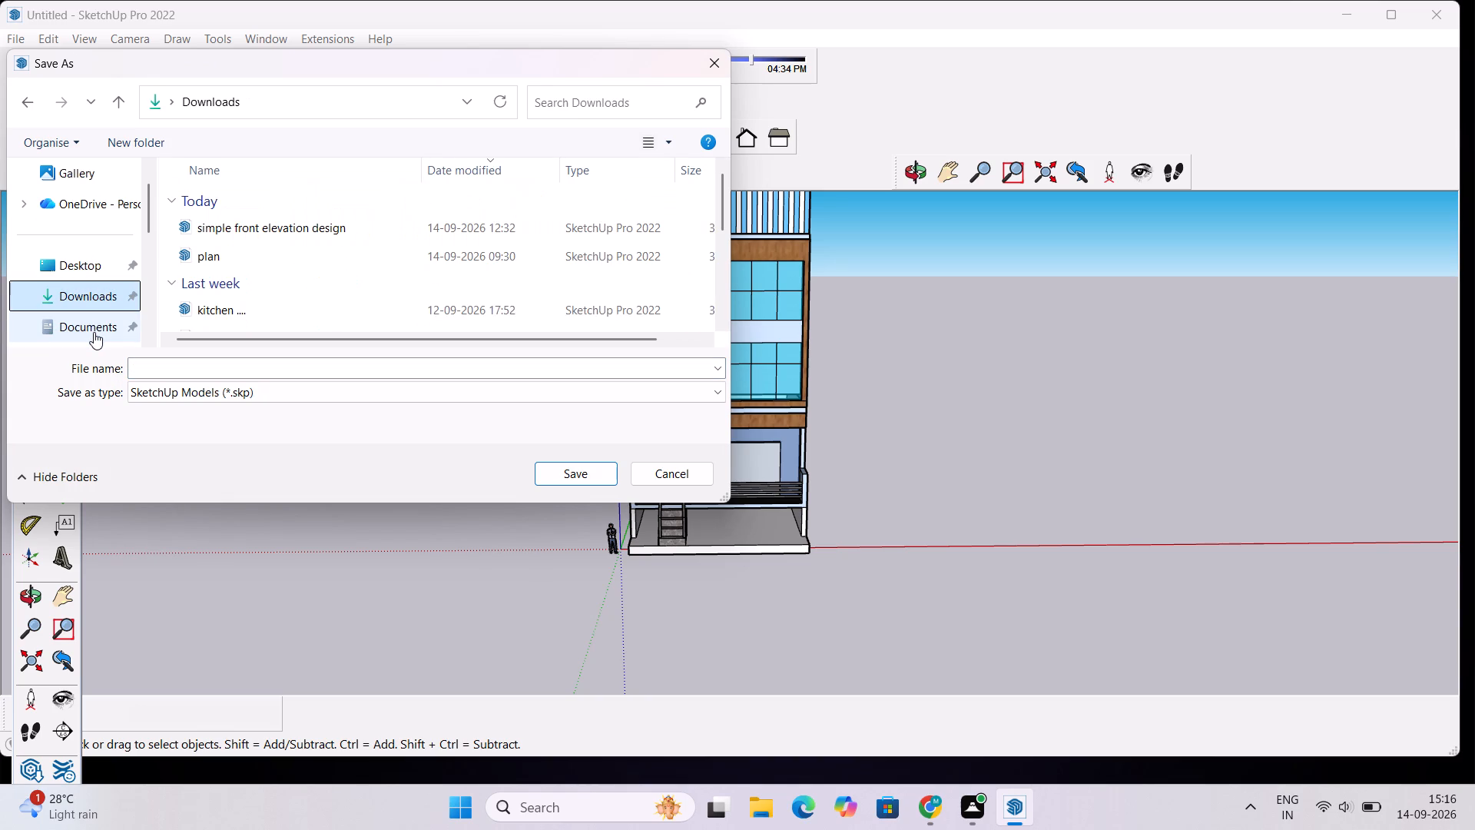
{"action": "type", "text": "office"}
{"action": "key", "text": "space"}
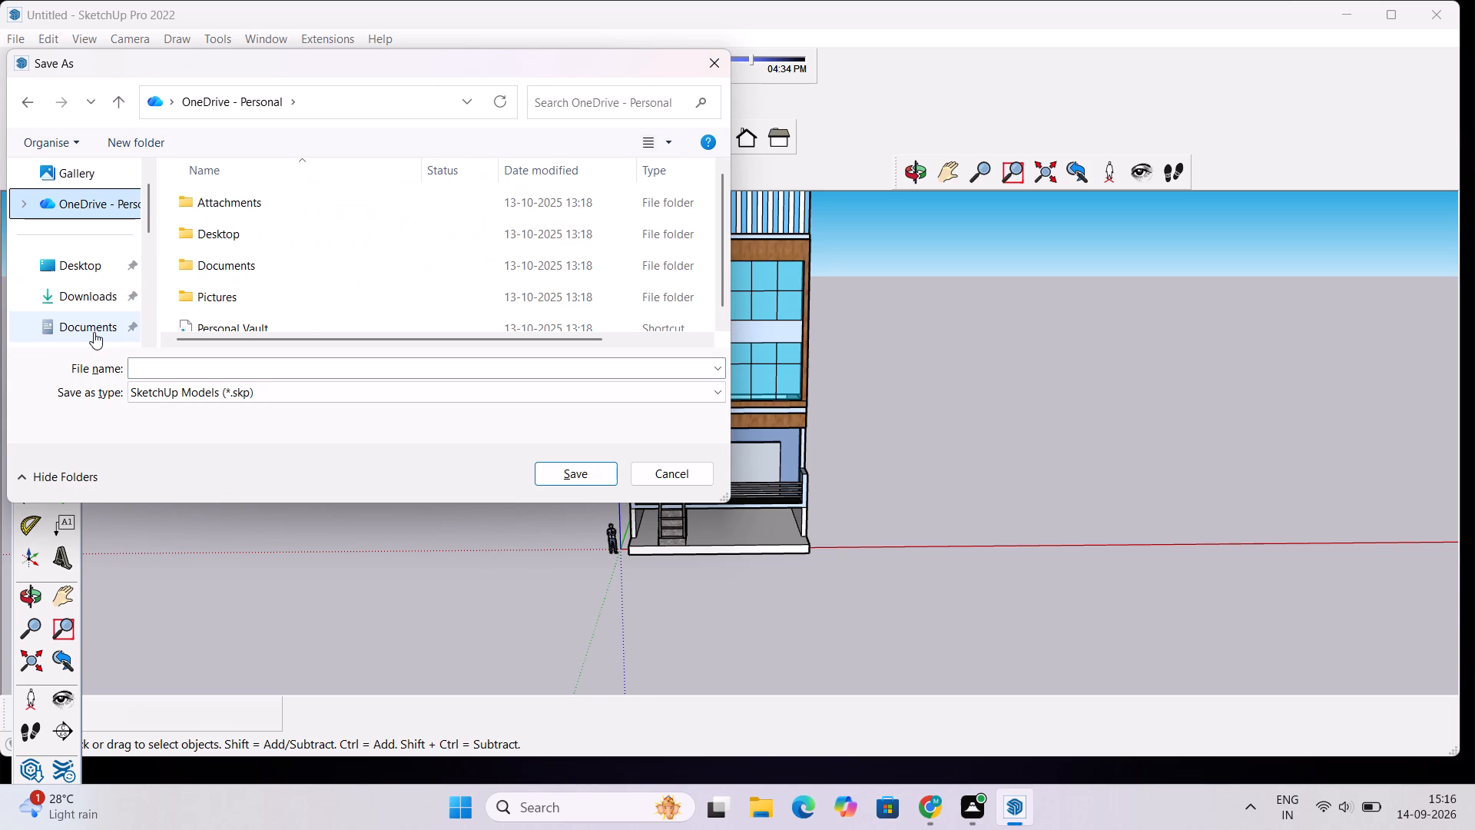
{"action": "left_click", "coordinate": [175, 372]}
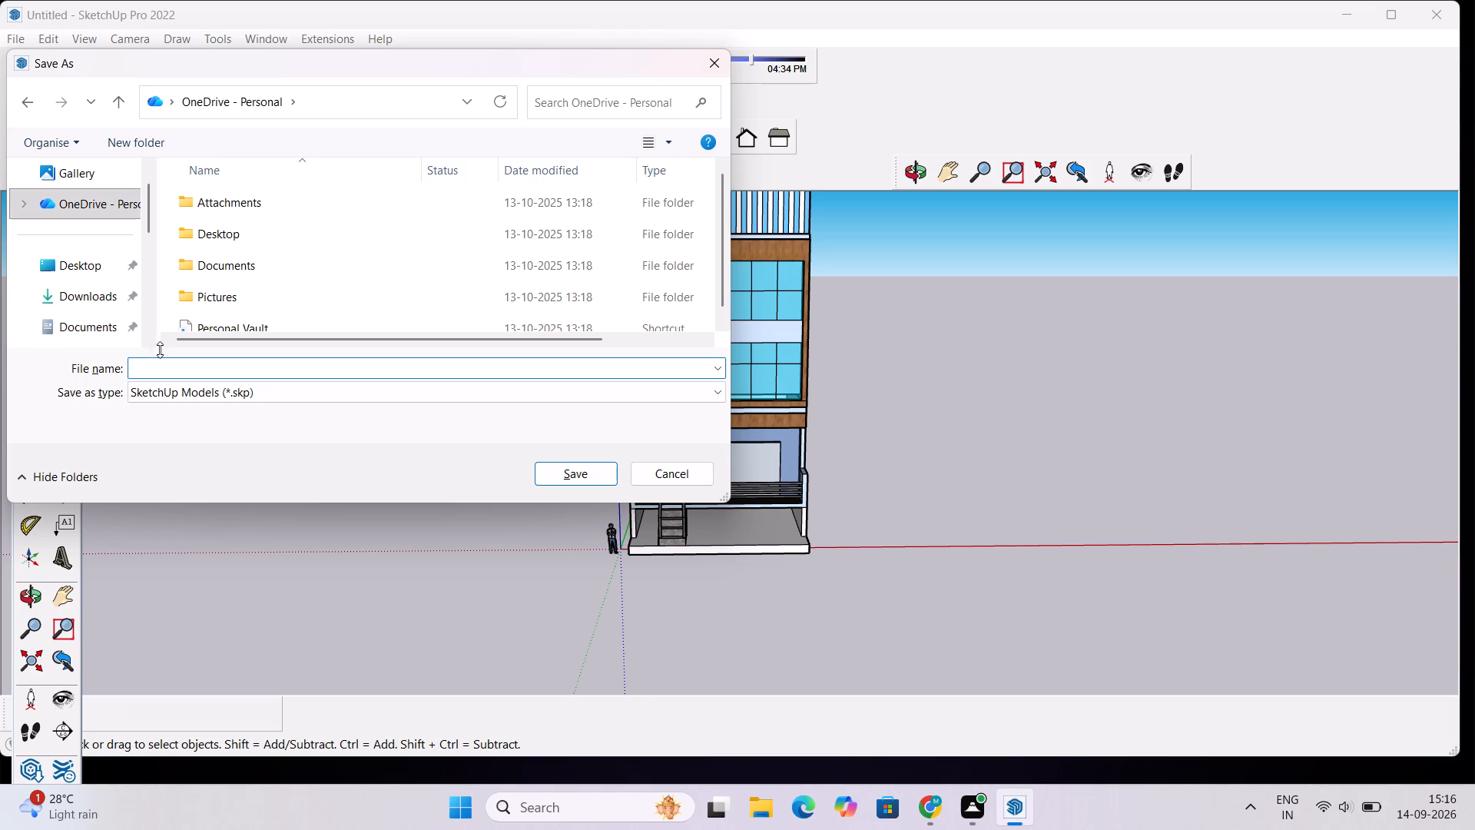
{"action": "left_click", "coordinate": [93, 297]}
{"action": "left_click", "coordinate": [138, 374]}
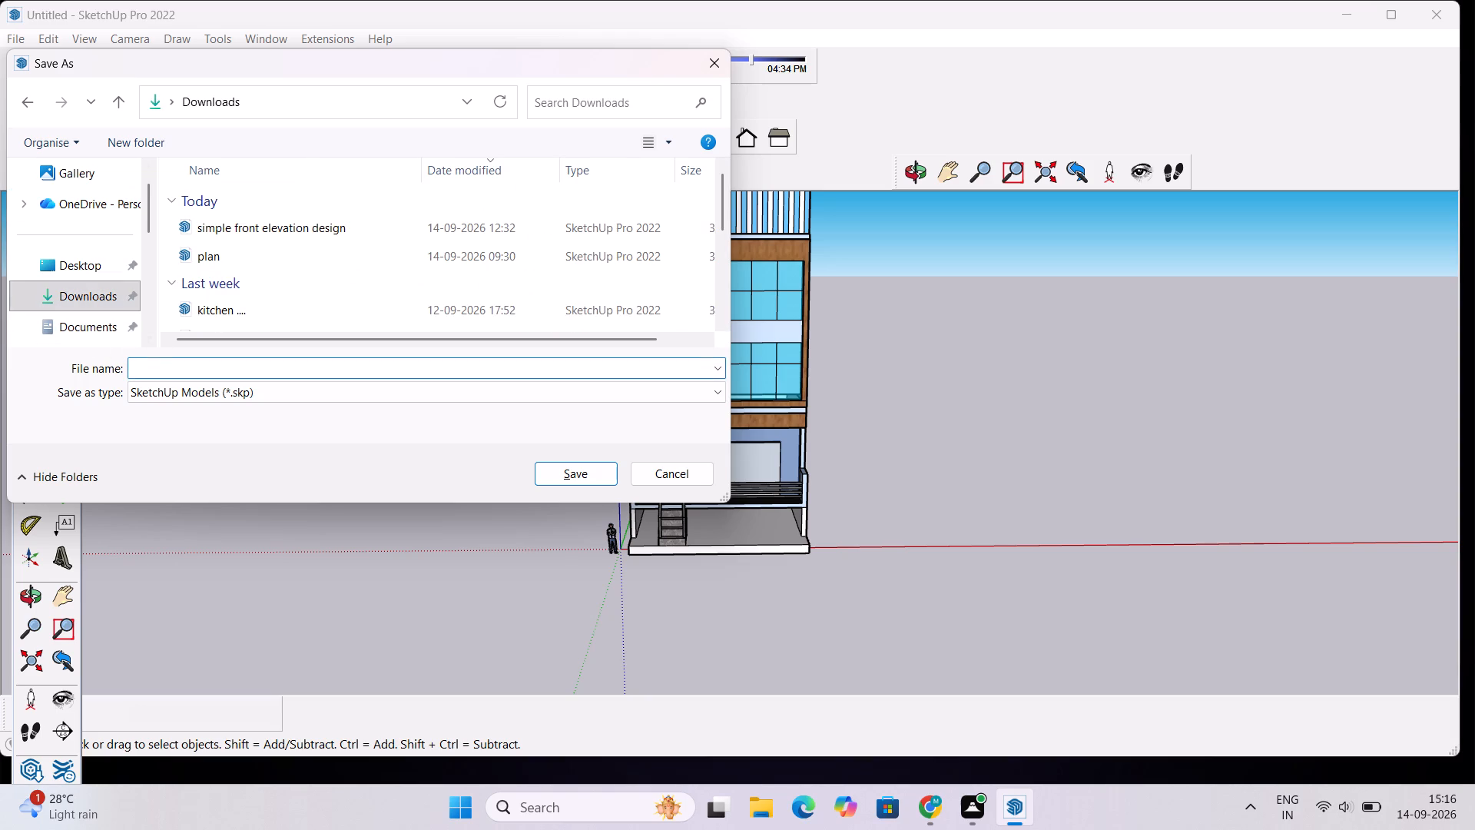
{"action": "type", "text": "office"}
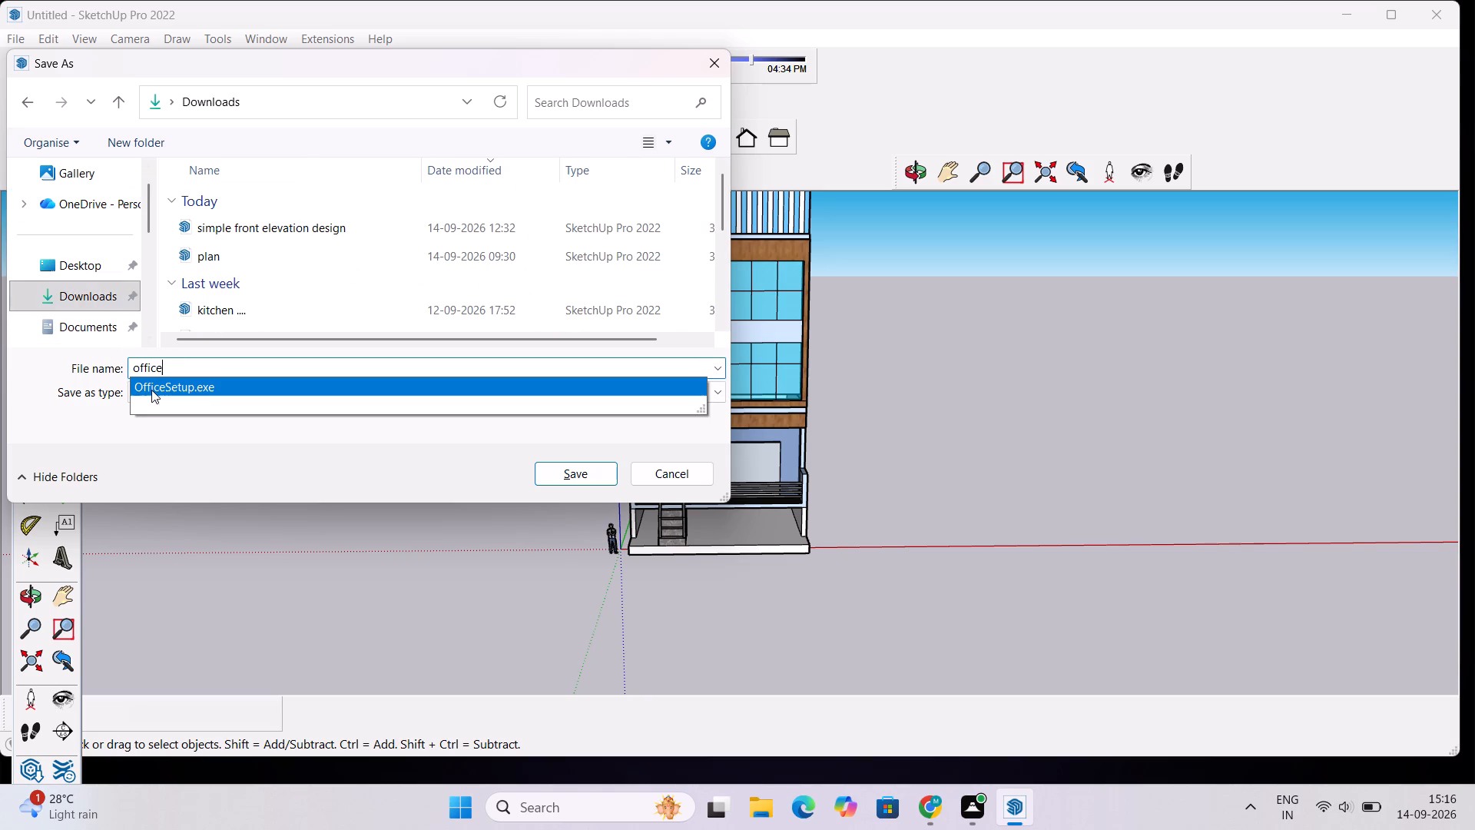
{"action": "left_click", "coordinate": [721, 392]}
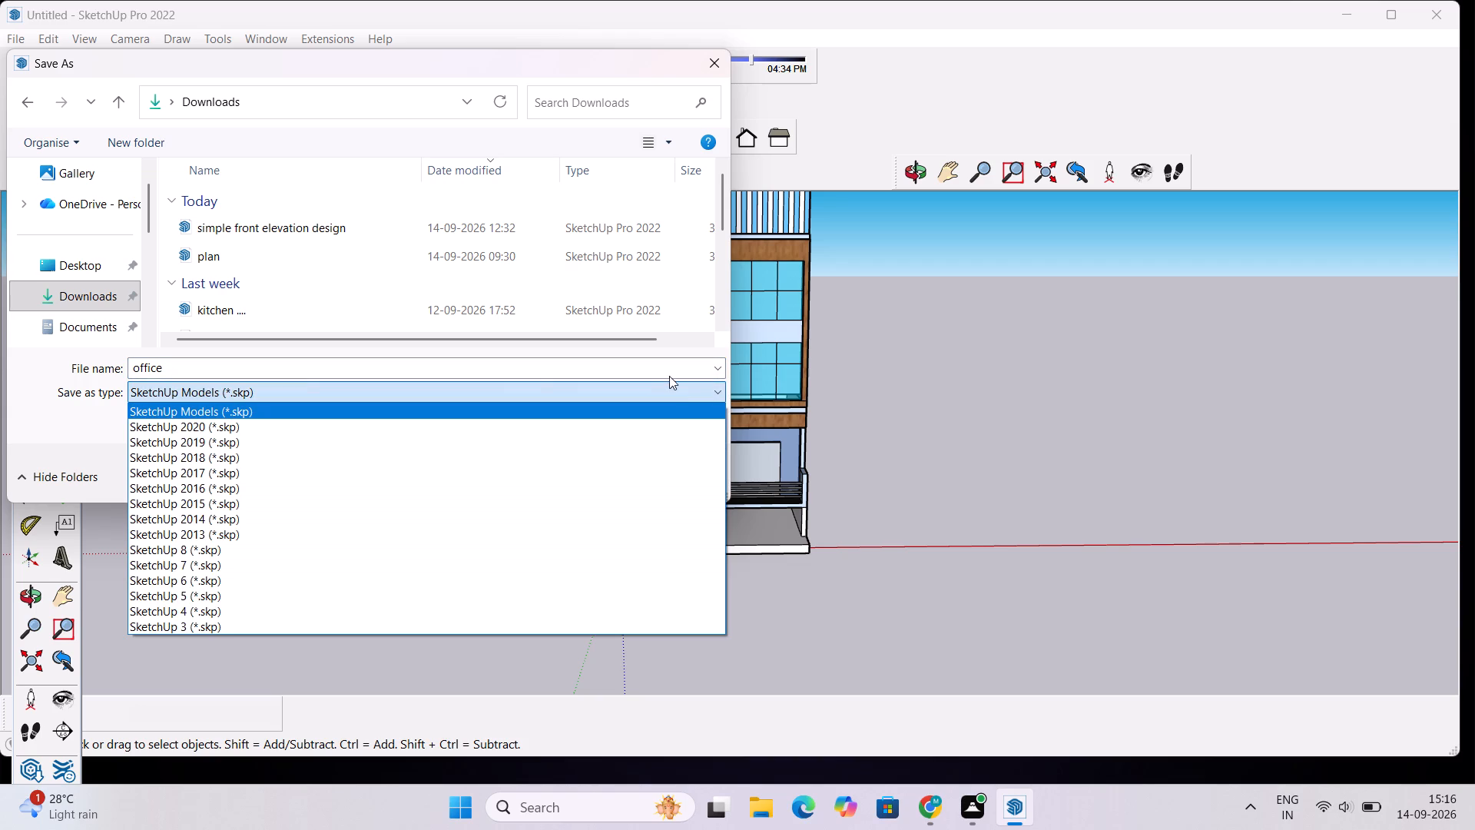
{"action": "left_click", "coordinate": [232, 387]}
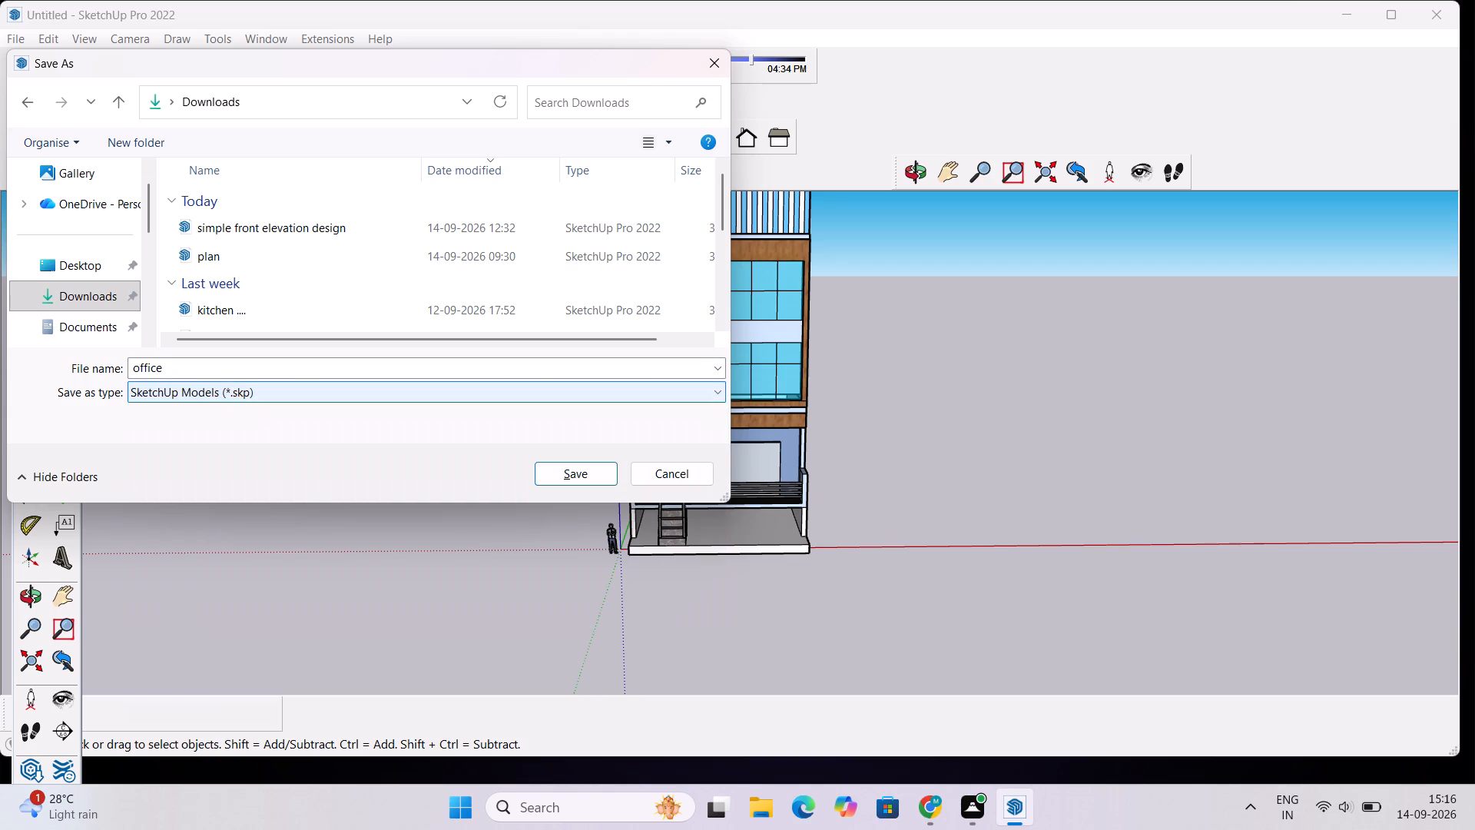
{"action": "left_click", "coordinate": [228, 370]}
{"action": "double_click", "coordinate": [228, 370]}
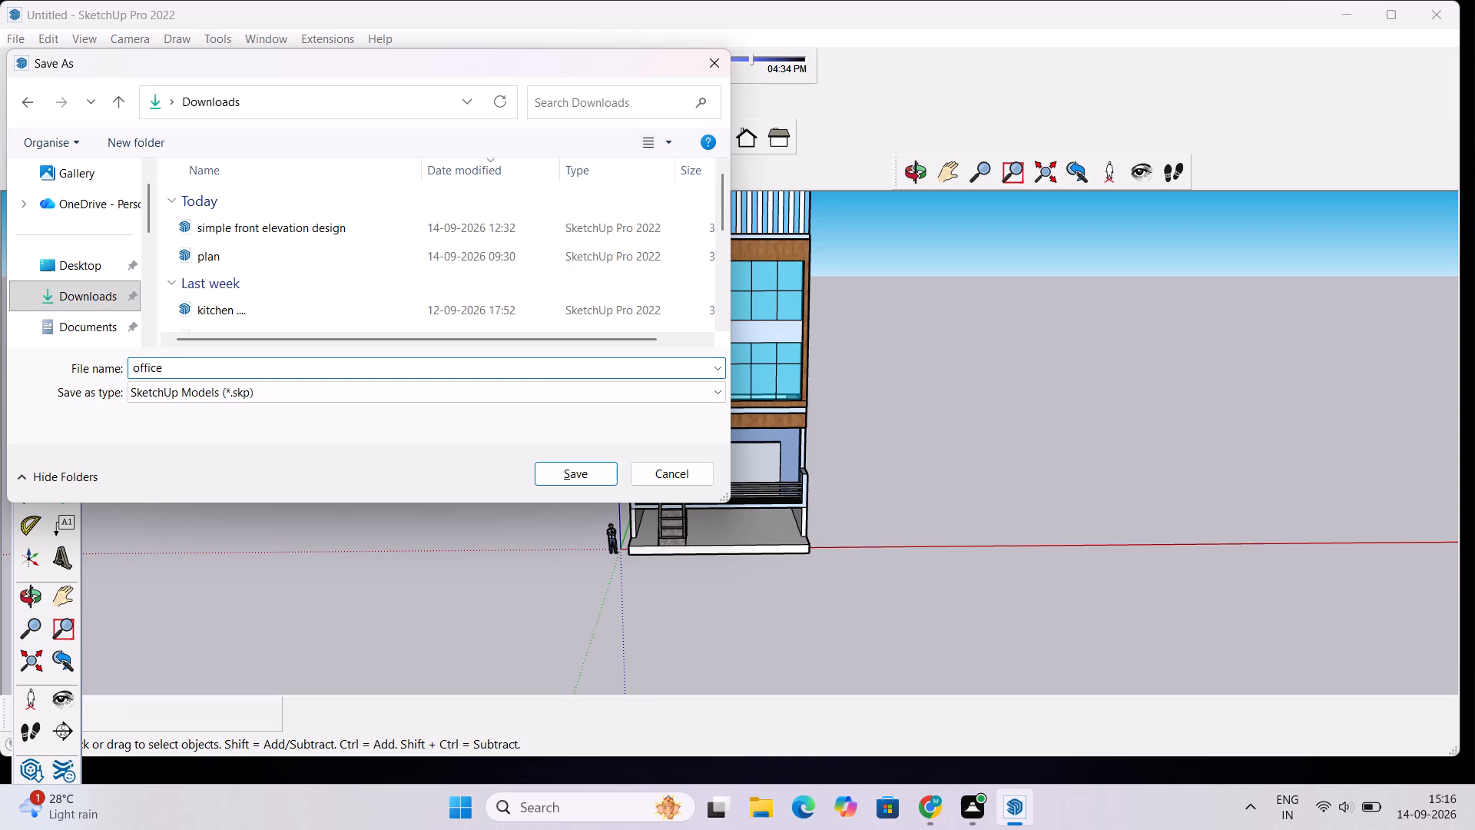
{"action": "key", "text": "space"}
{"action": "type", "text": "design"}
{"action": "left_click", "coordinate": [192, 395]}
{"action": "left_click", "coordinate": [192, 395]}
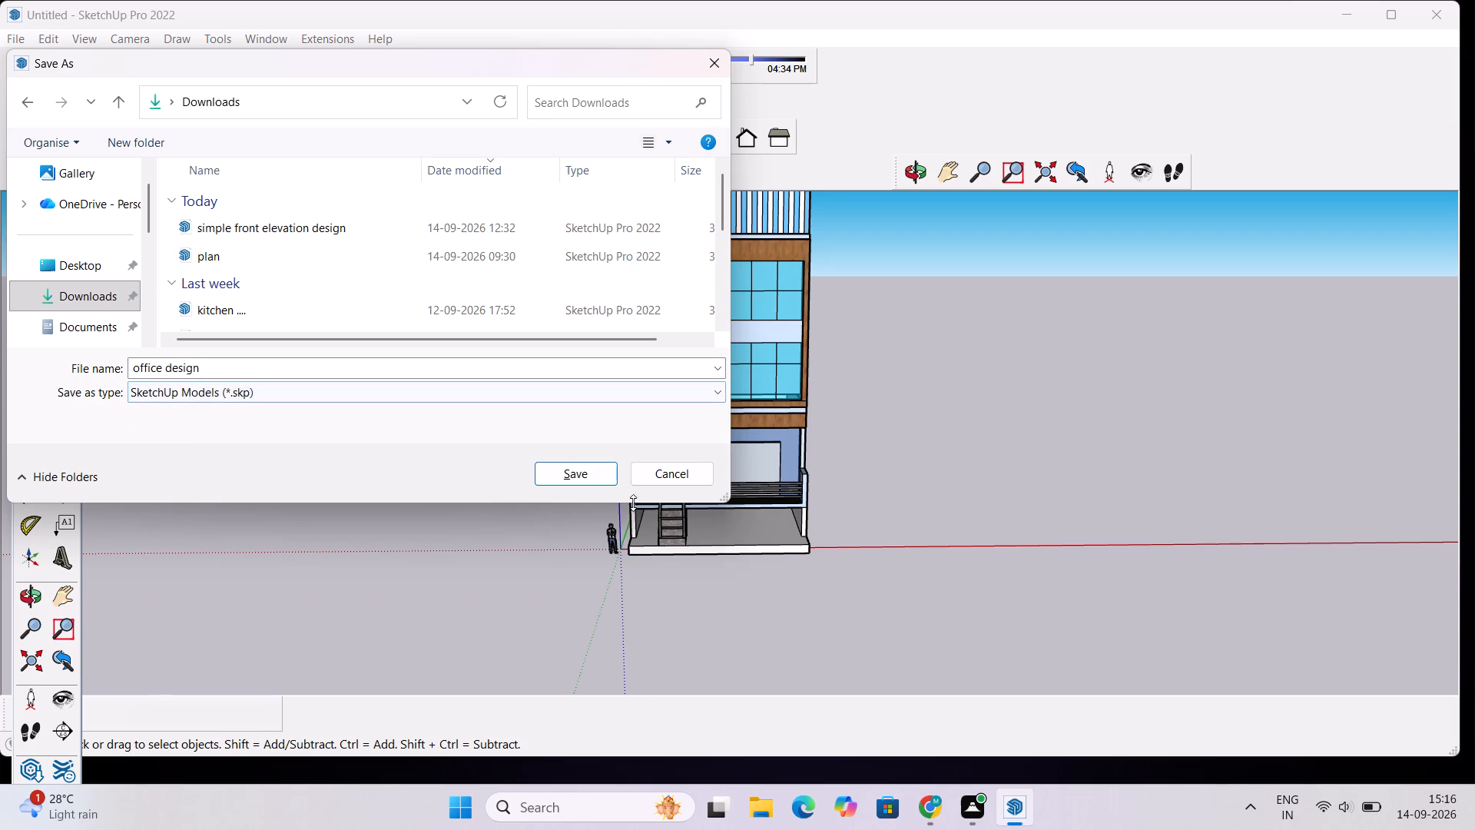
{"action": "left_click", "coordinate": [597, 476]}
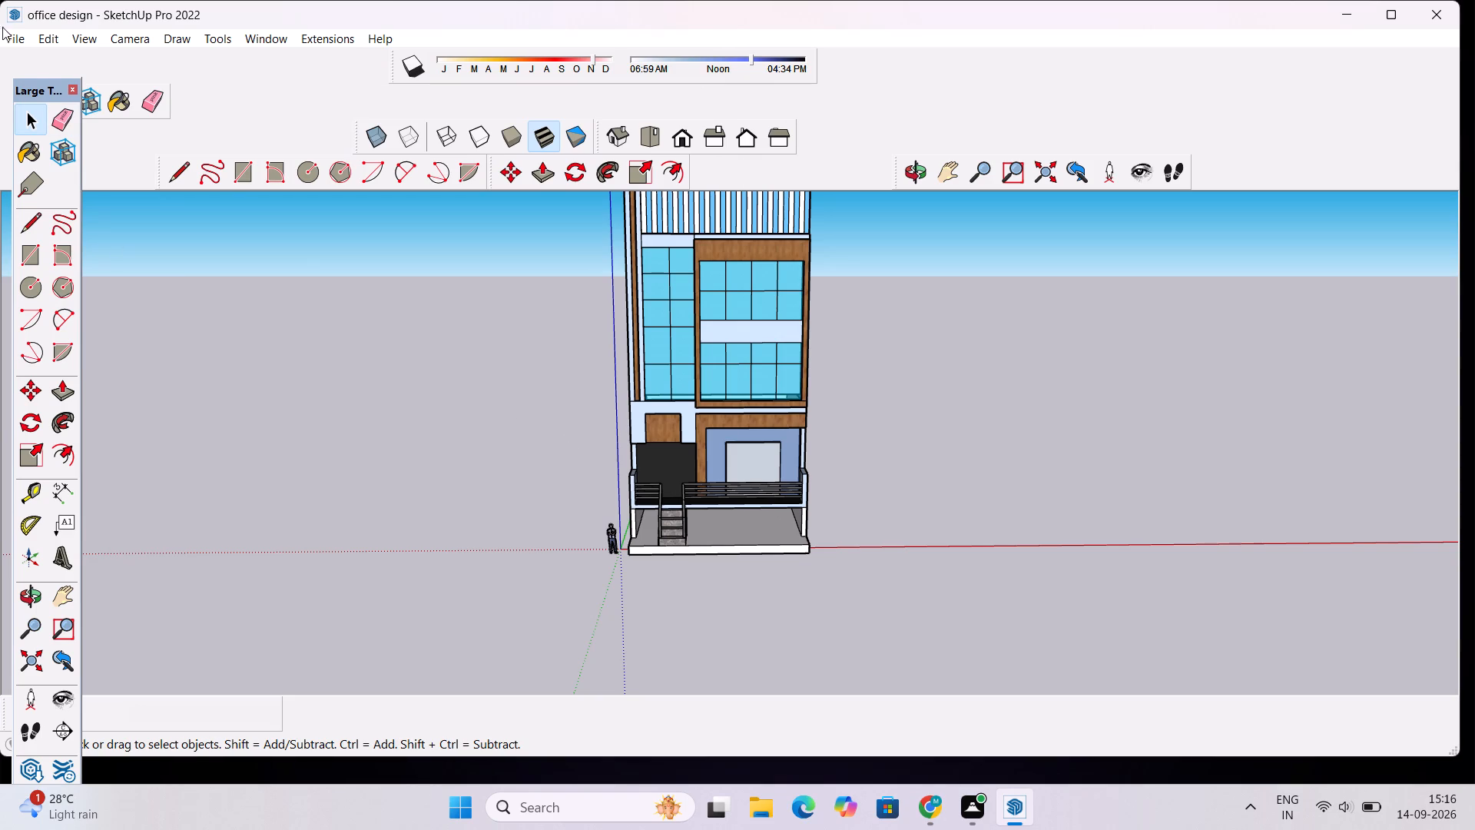
Export the front view as a 2D graphic PDF named "office design pdf" in the Downloads folder.
{"action": "left_click", "coordinate": [9, 34]}
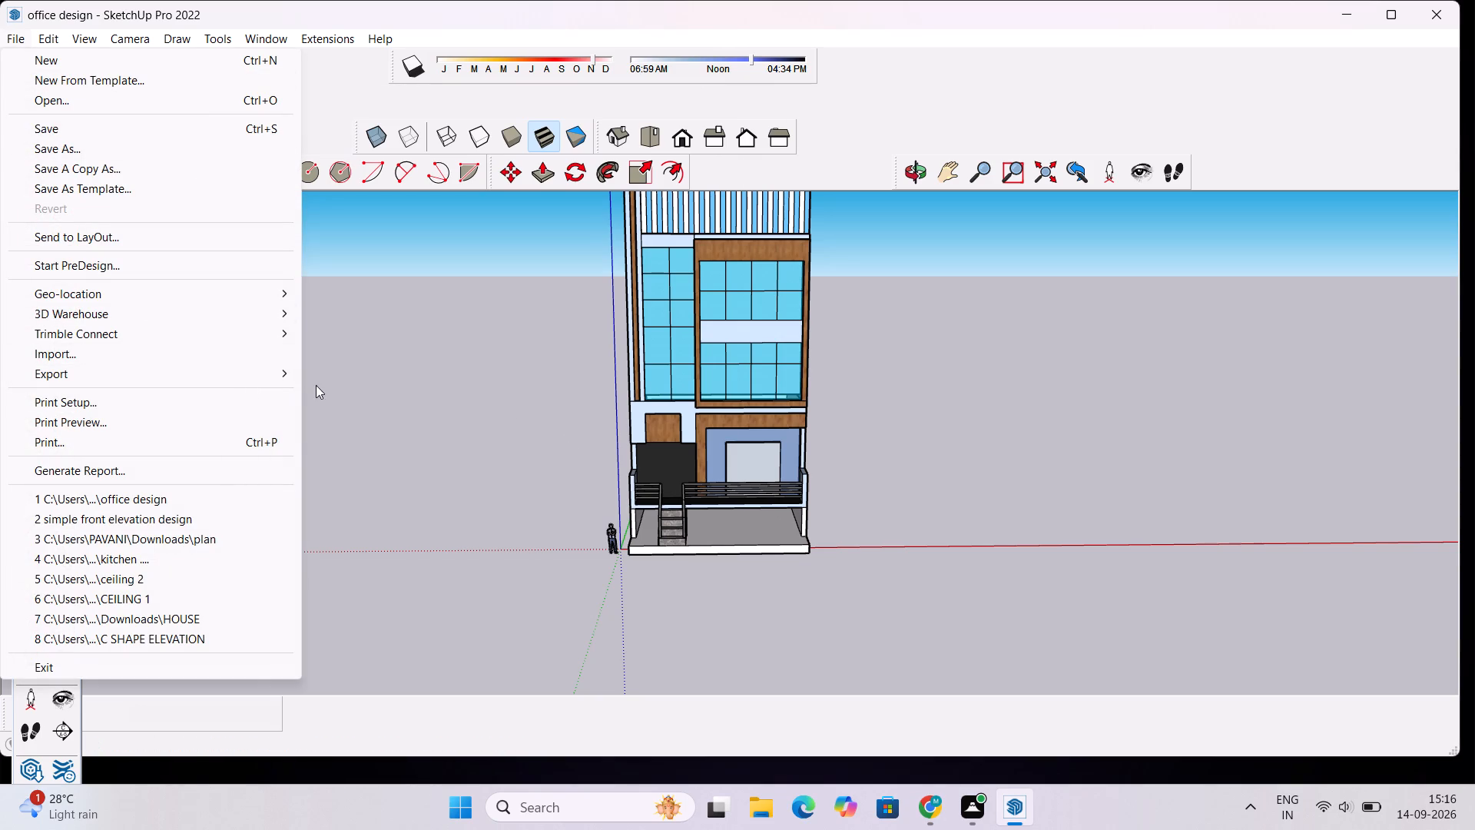
{"action": "left_click", "coordinate": [333, 395]}
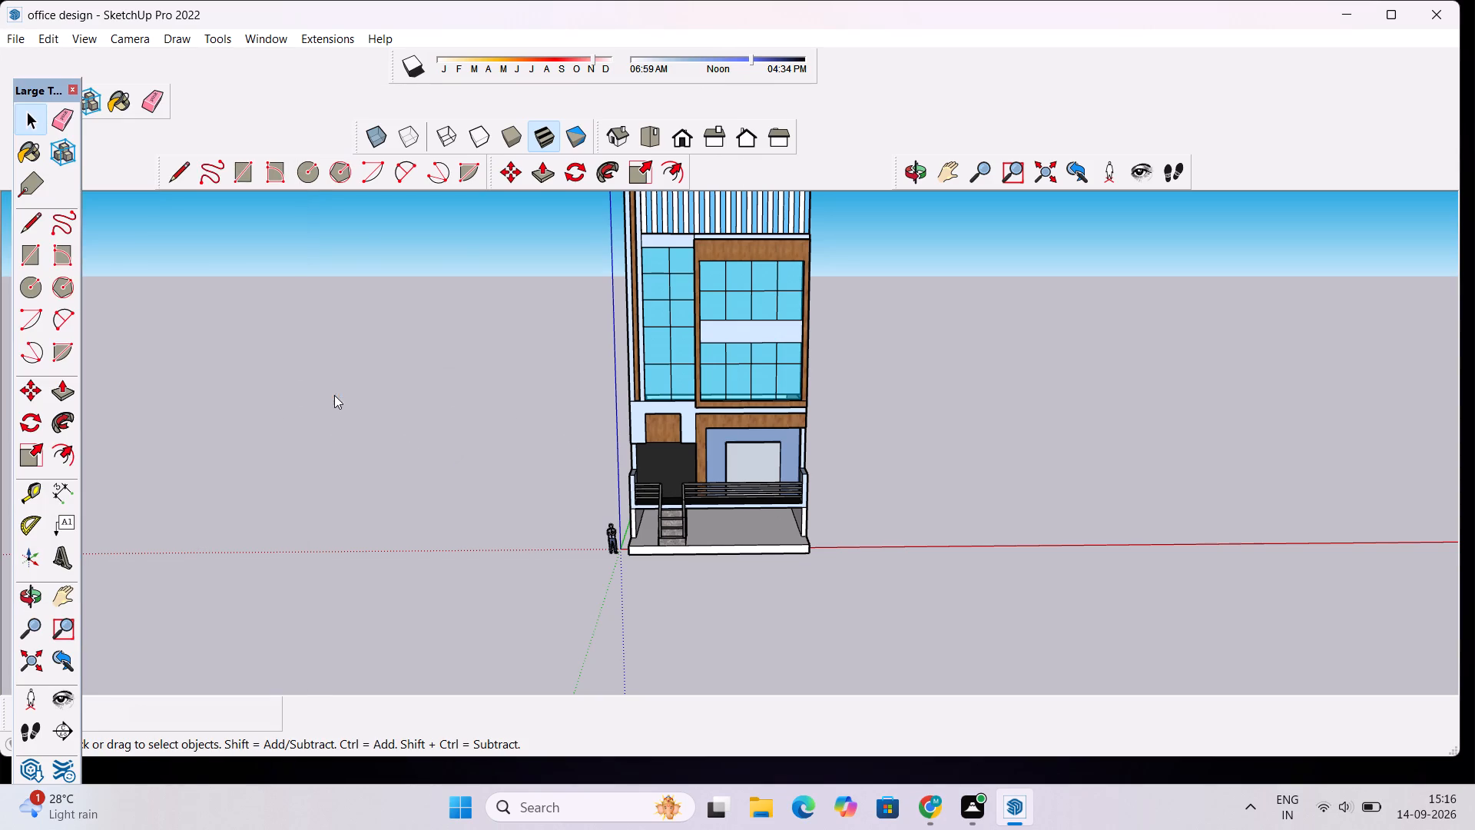
{"action": "left_click", "coordinate": [267, 367]}
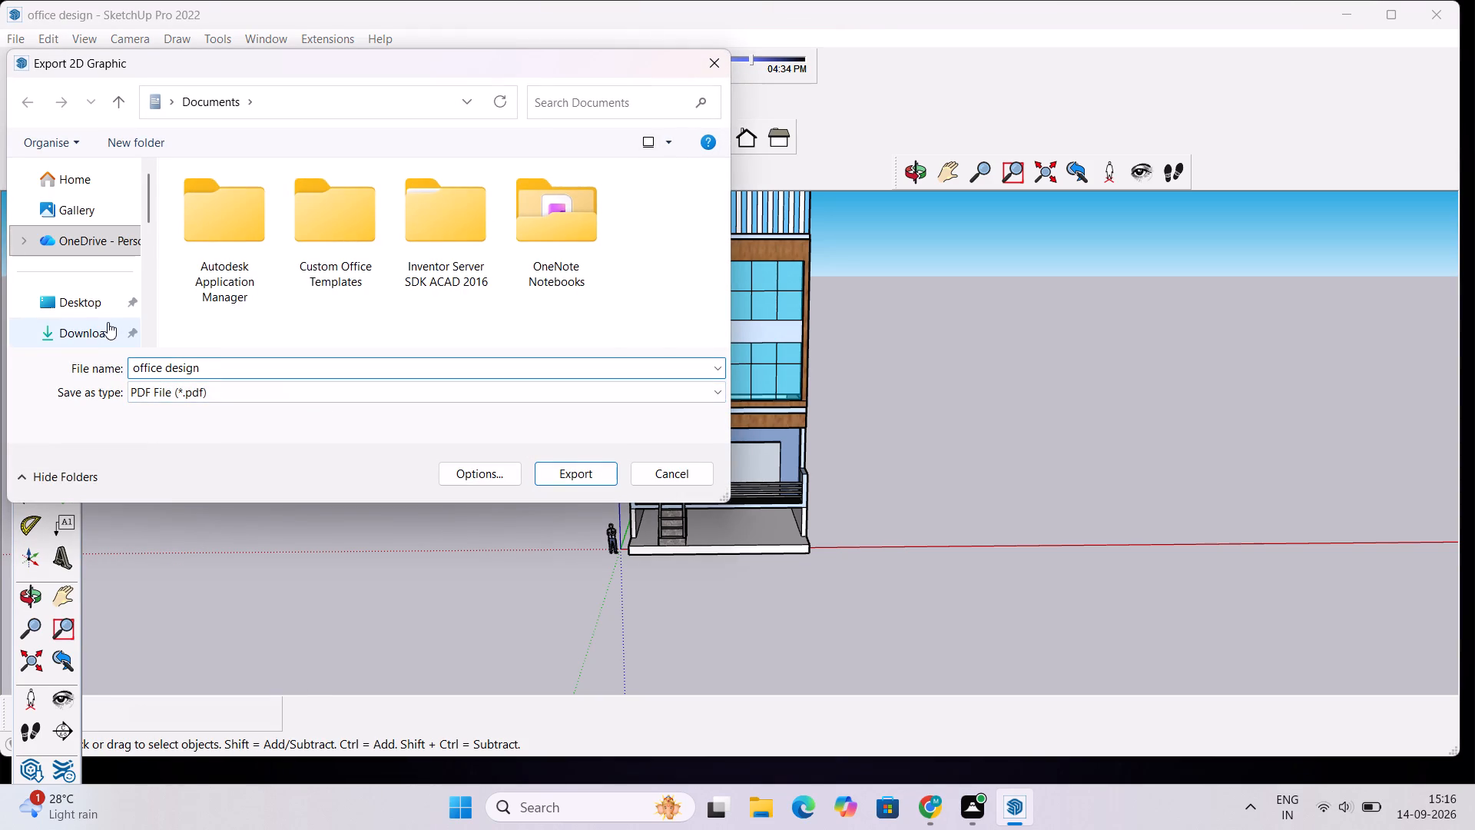
{"action": "left_click", "coordinate": [104, 324]}
{"action": "triple_click", "coordinate": [207, 368]}
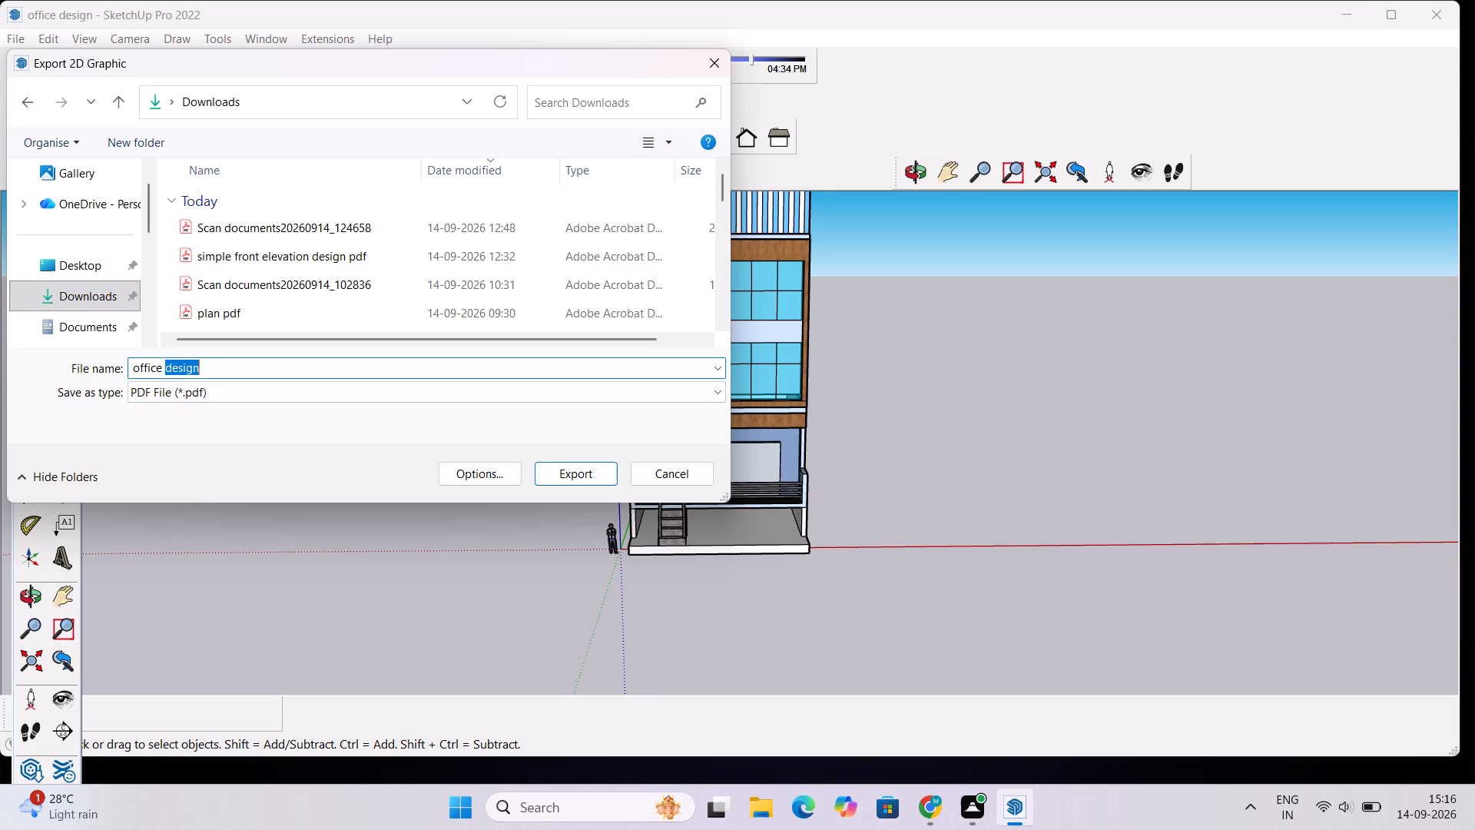
{"action": "key", "text": "space"}
{"action": "type", "text": "pdf"}
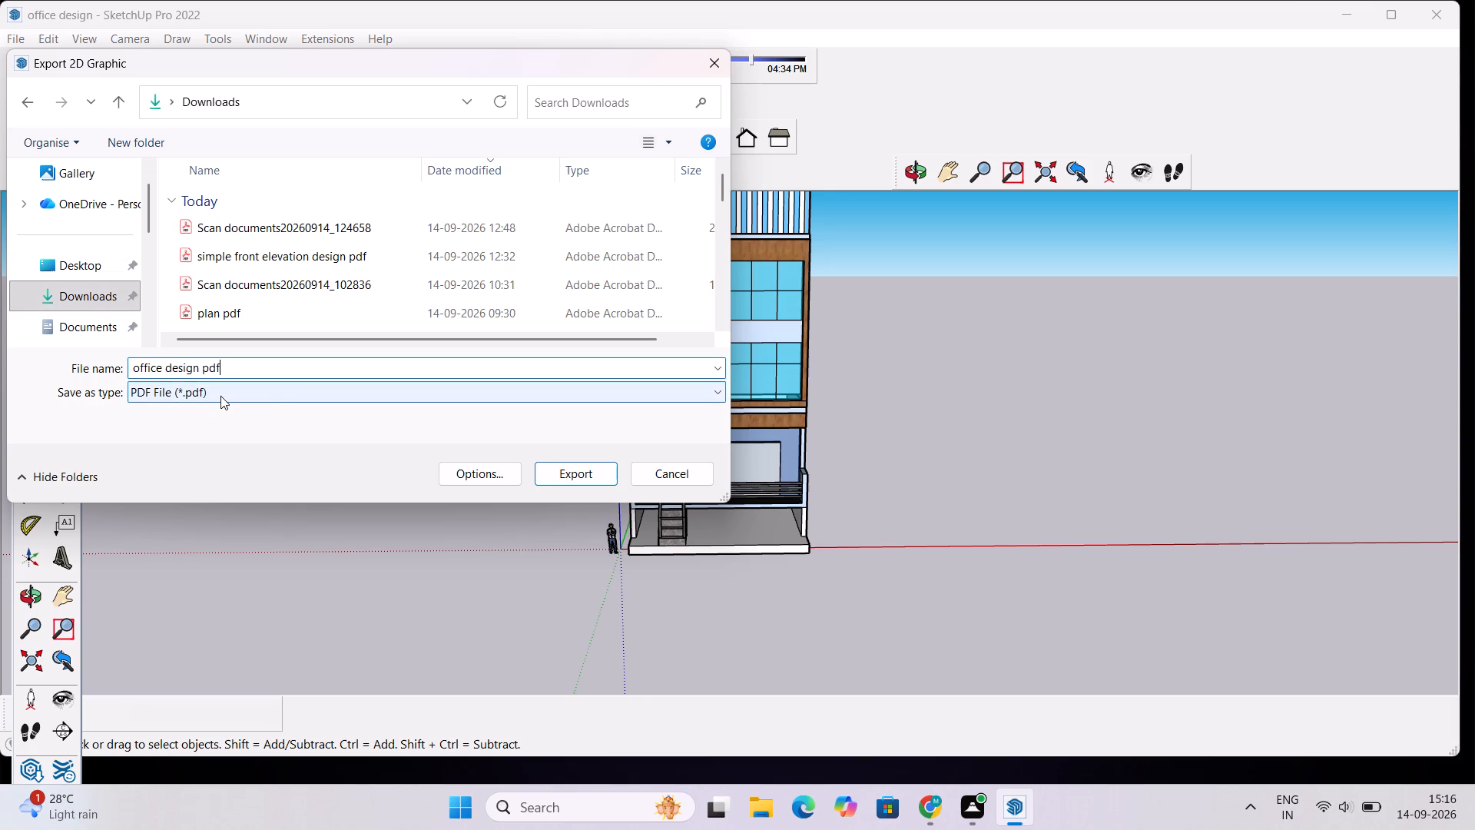
{"action": "left_click", "coordinate": [220, 396]}
{"action": "left_click", "coordinate": [217, 395]}
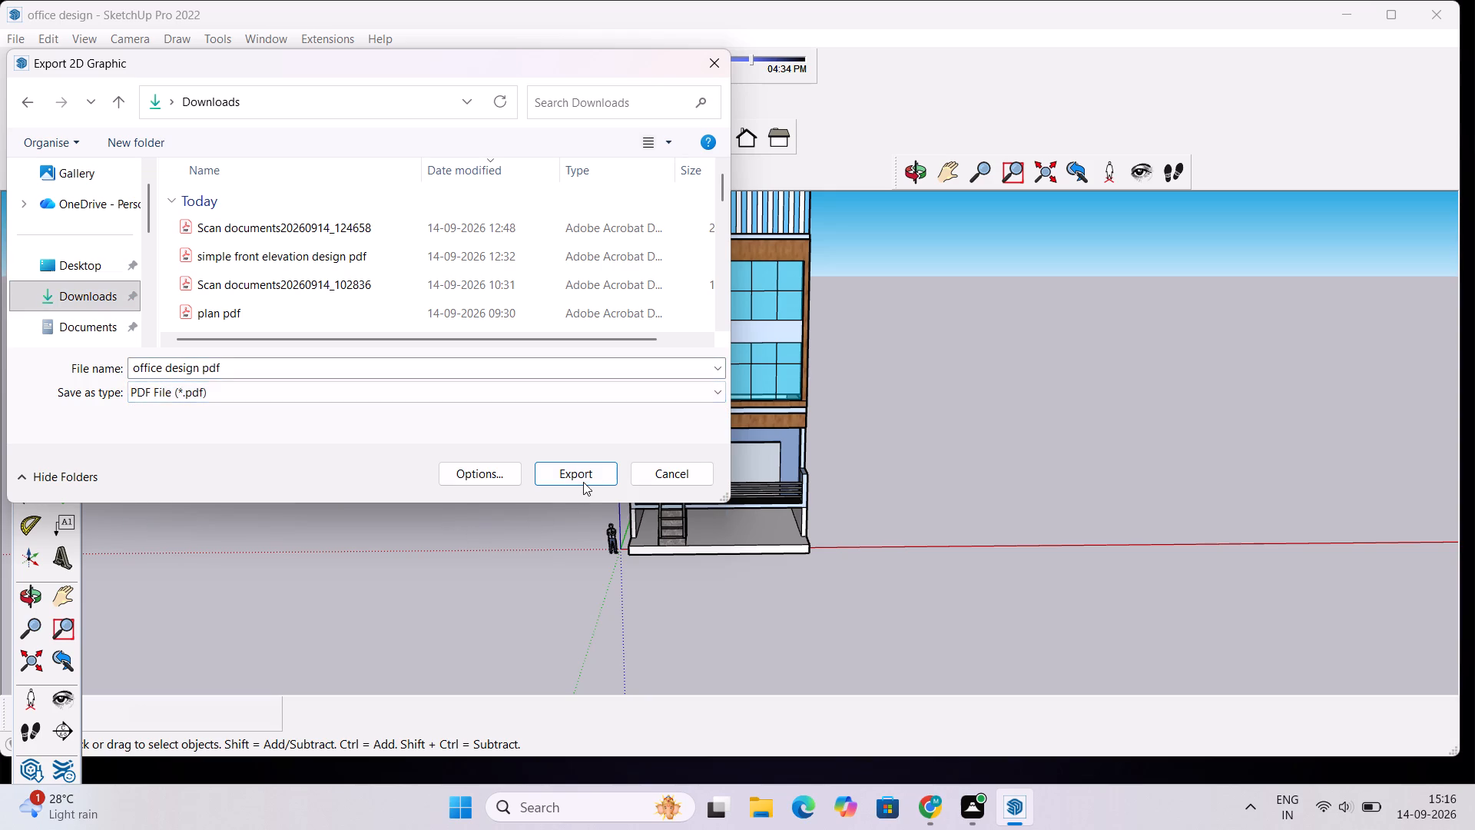
{"action": "left_click", "coordinate": [583, 482]}
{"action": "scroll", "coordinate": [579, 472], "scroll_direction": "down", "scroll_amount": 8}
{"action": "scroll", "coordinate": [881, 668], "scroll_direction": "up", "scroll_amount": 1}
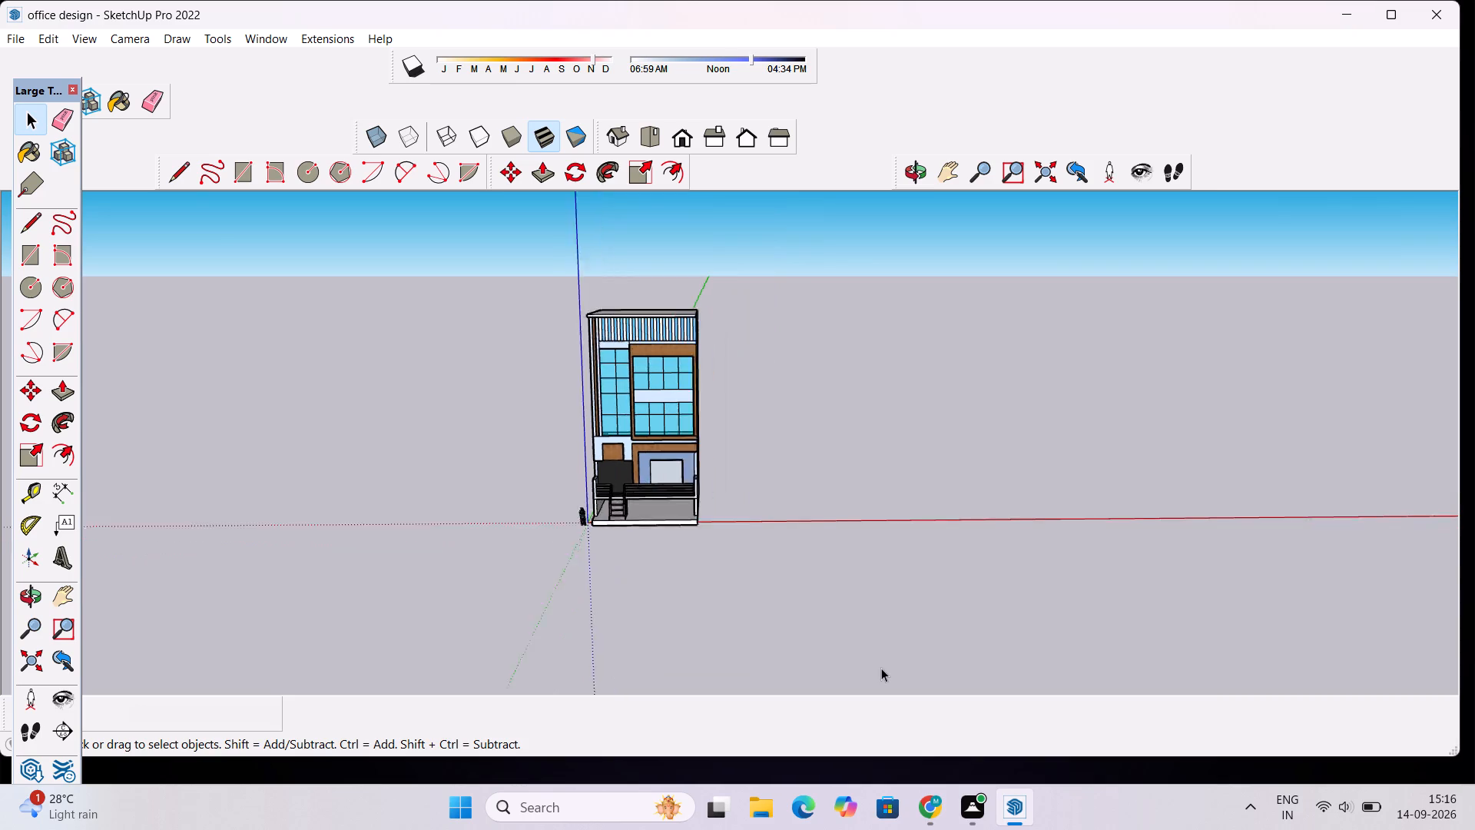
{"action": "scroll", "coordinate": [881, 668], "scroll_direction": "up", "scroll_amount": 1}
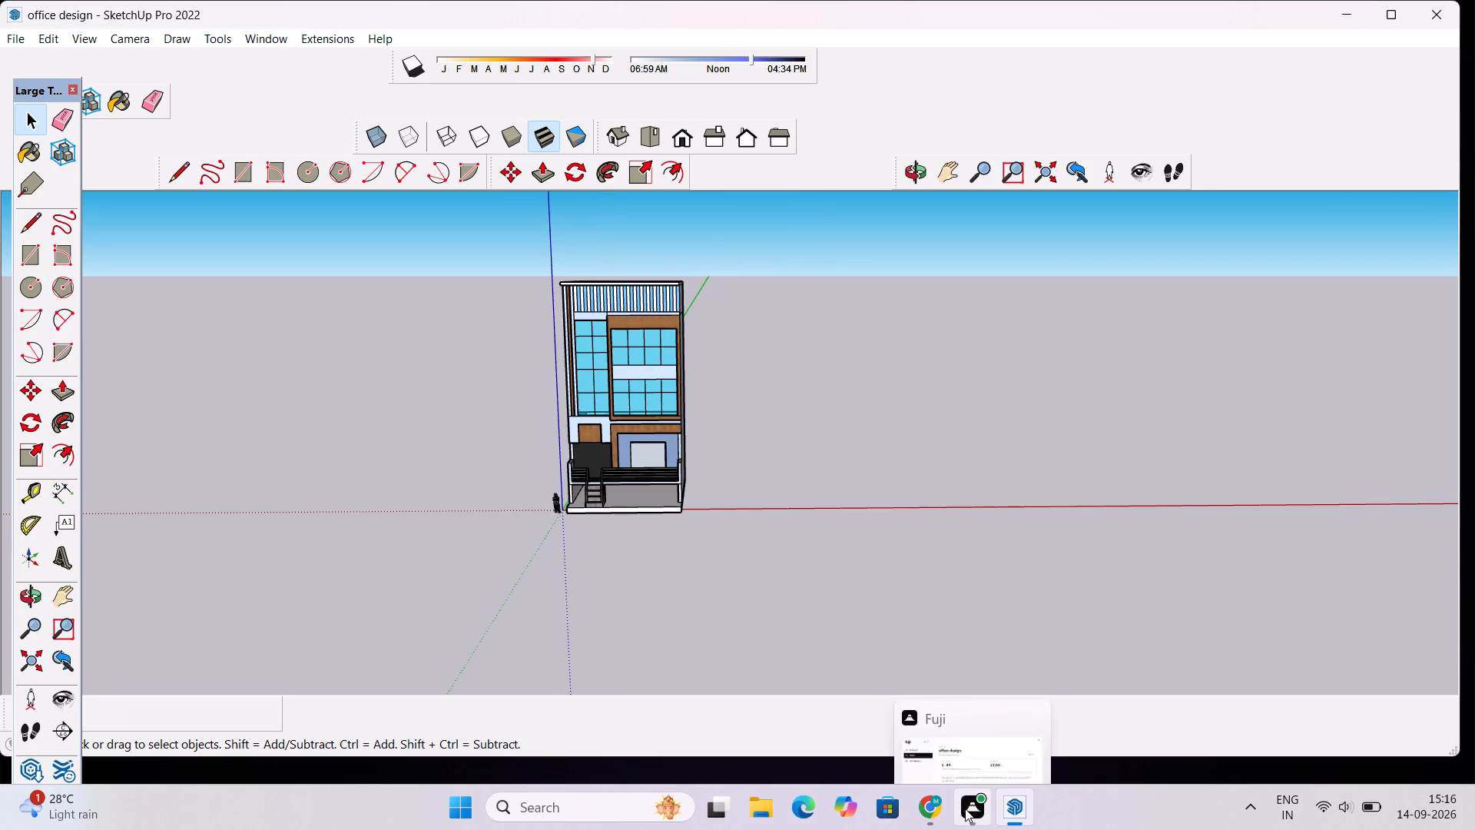